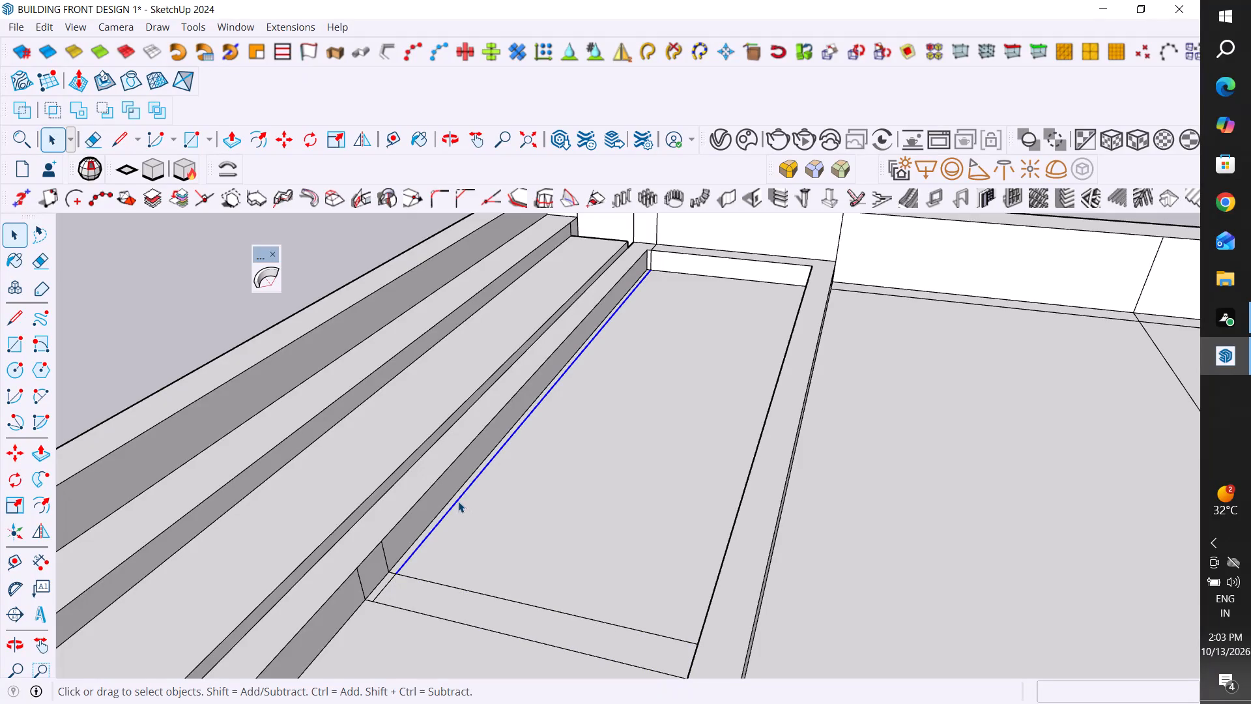
Delete the leftover edges along the window recess's side, at its far corner and at the end of the crossbar.
key(Delete)
click(390, 580)
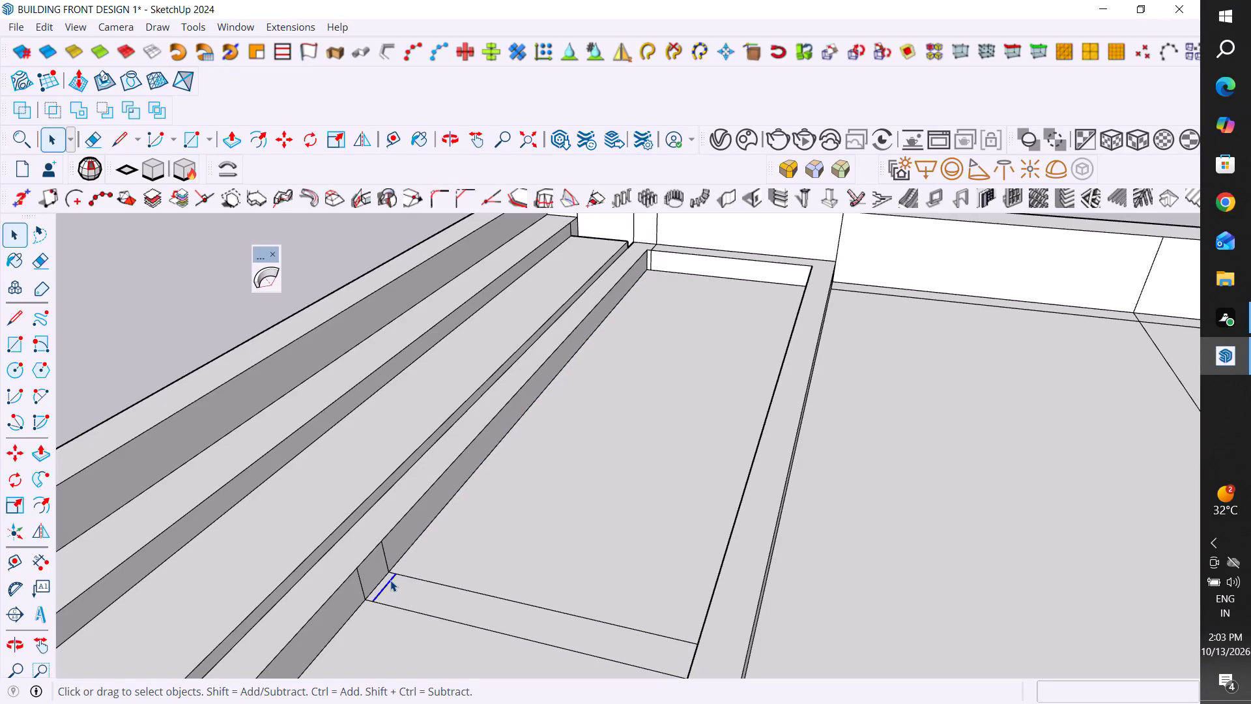
click(651, 259)
key(Delete)
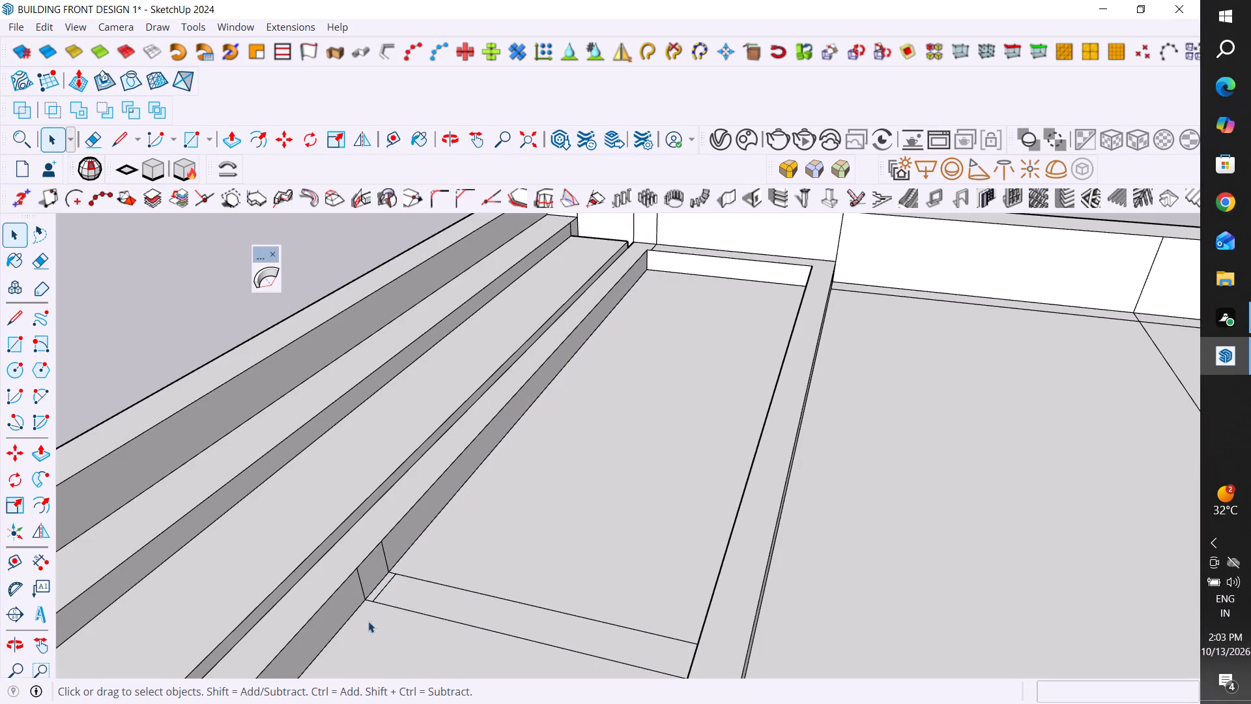
click(384, 587)
key(Delete)
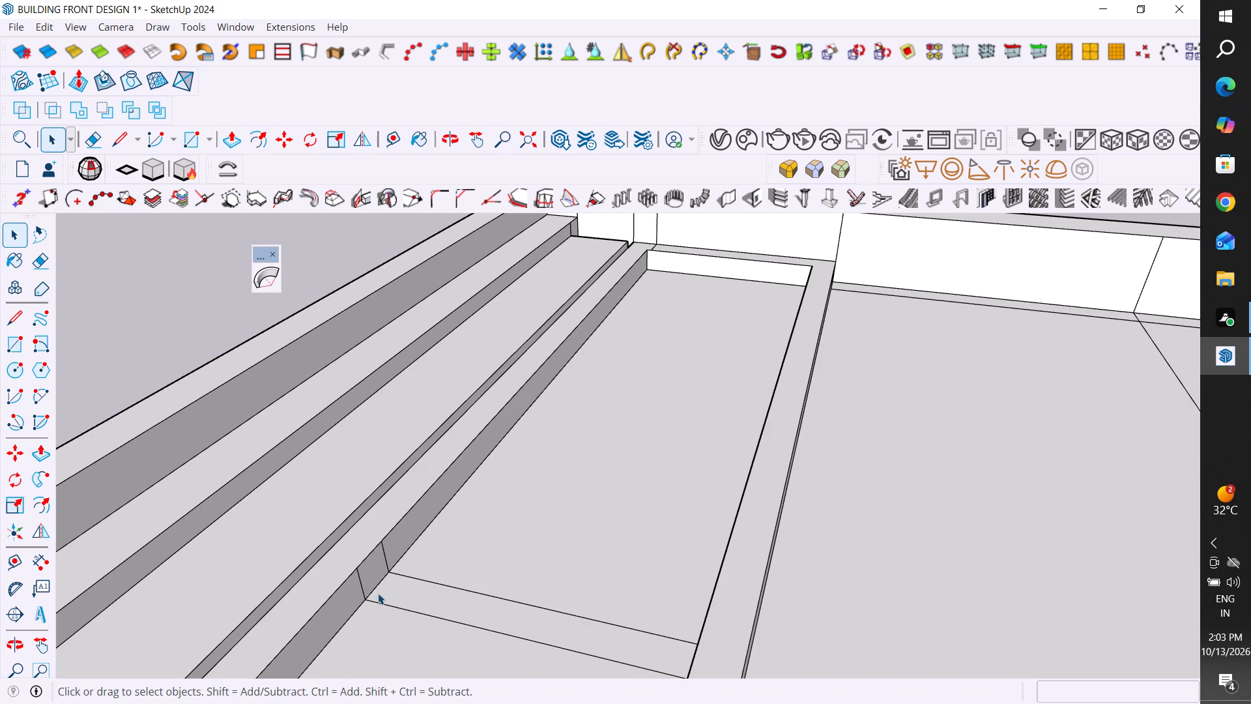
Push/Pull the narrow crossbar face between the two window recess panels up by 3".
middle_drag(590, 474, 620, 548)
scroll(727, 462, down, 5)
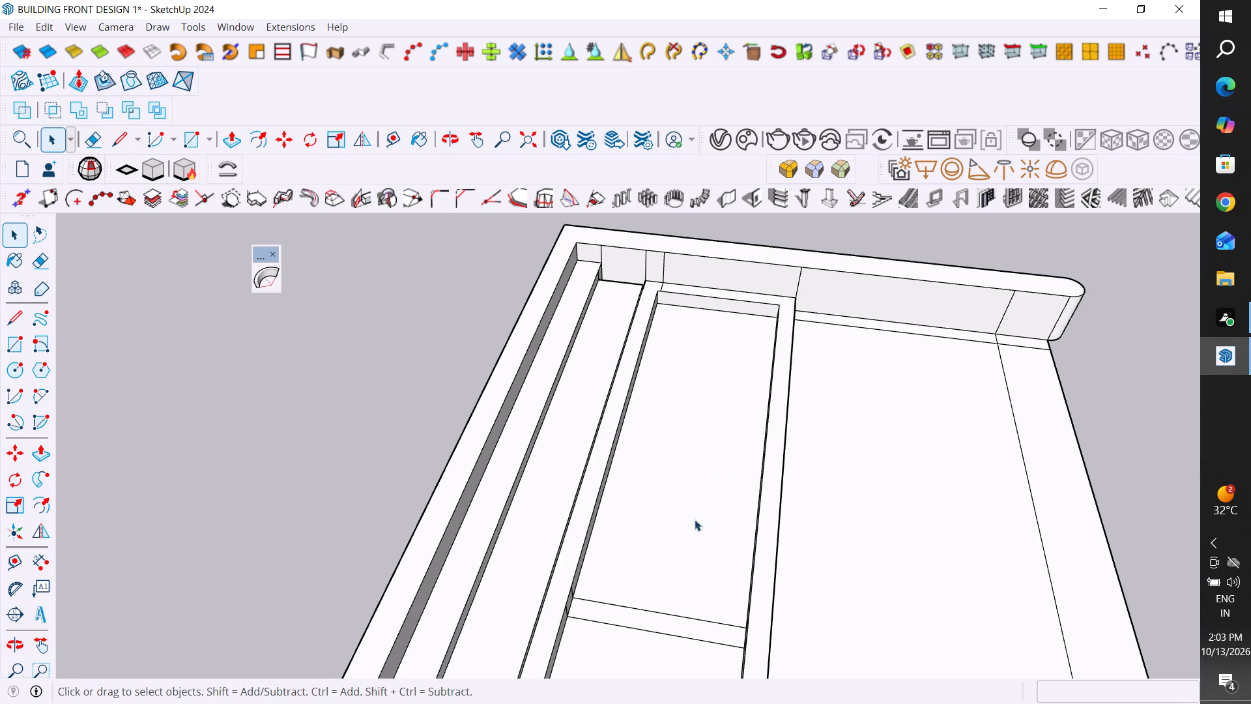
middle_drag(701, 527, 824, 457)
scroll(825, 542, up, 3)
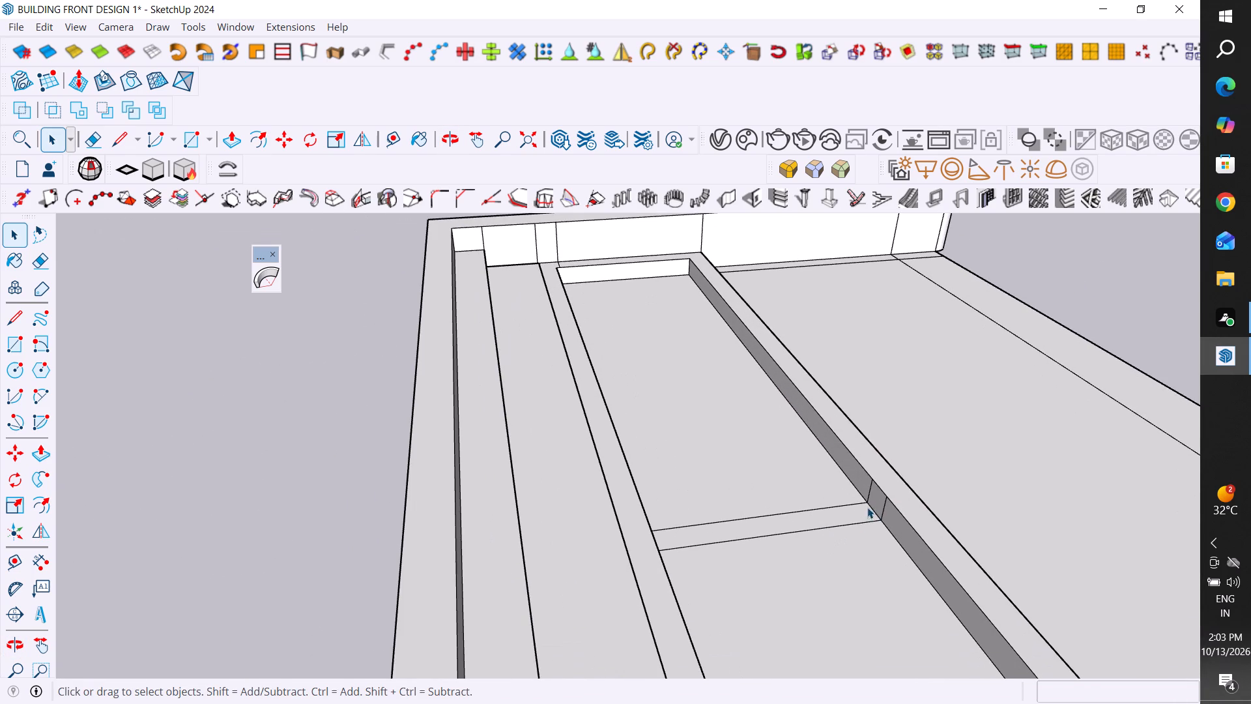
click(854, 507)
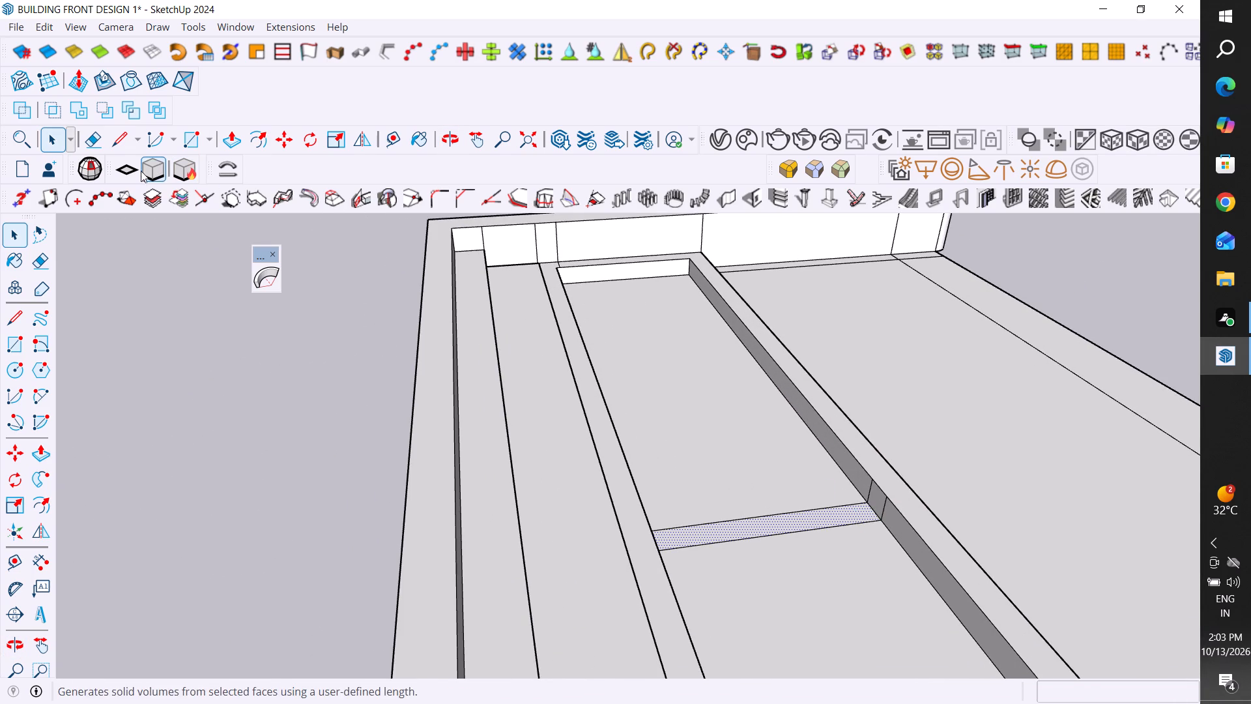
click(228, 138)
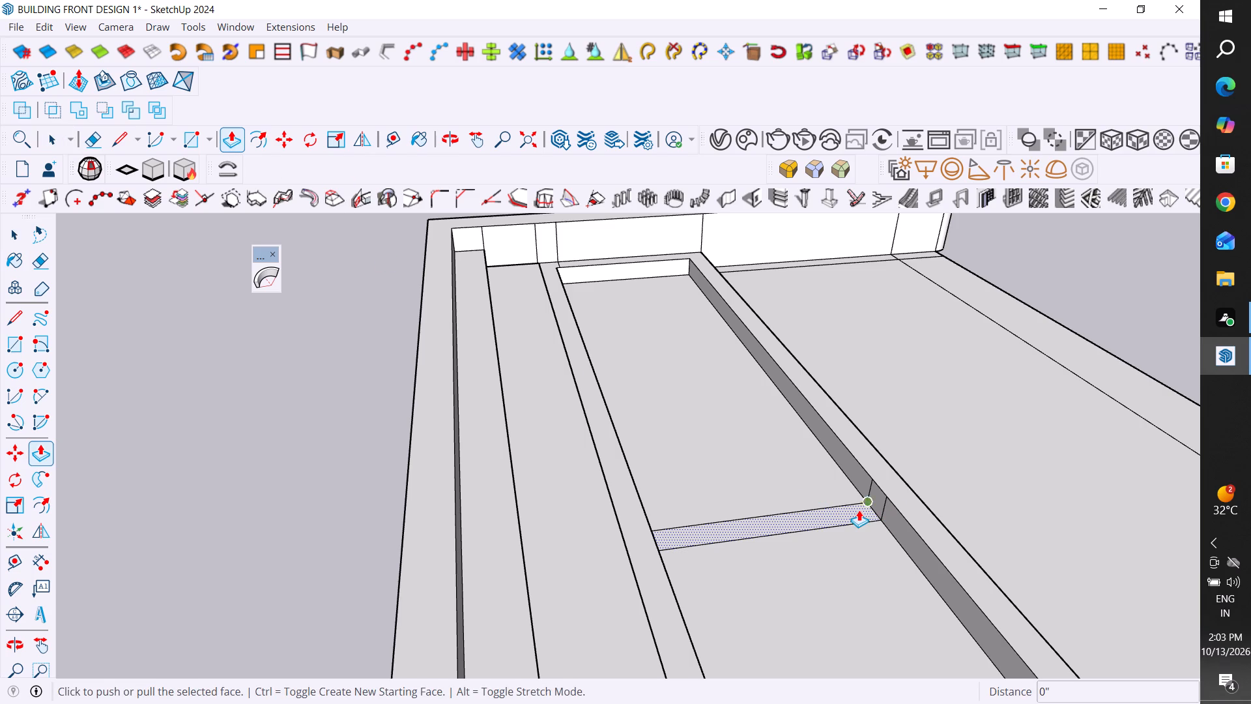
scroll(863, 507, up, 4)
click(858, 518)
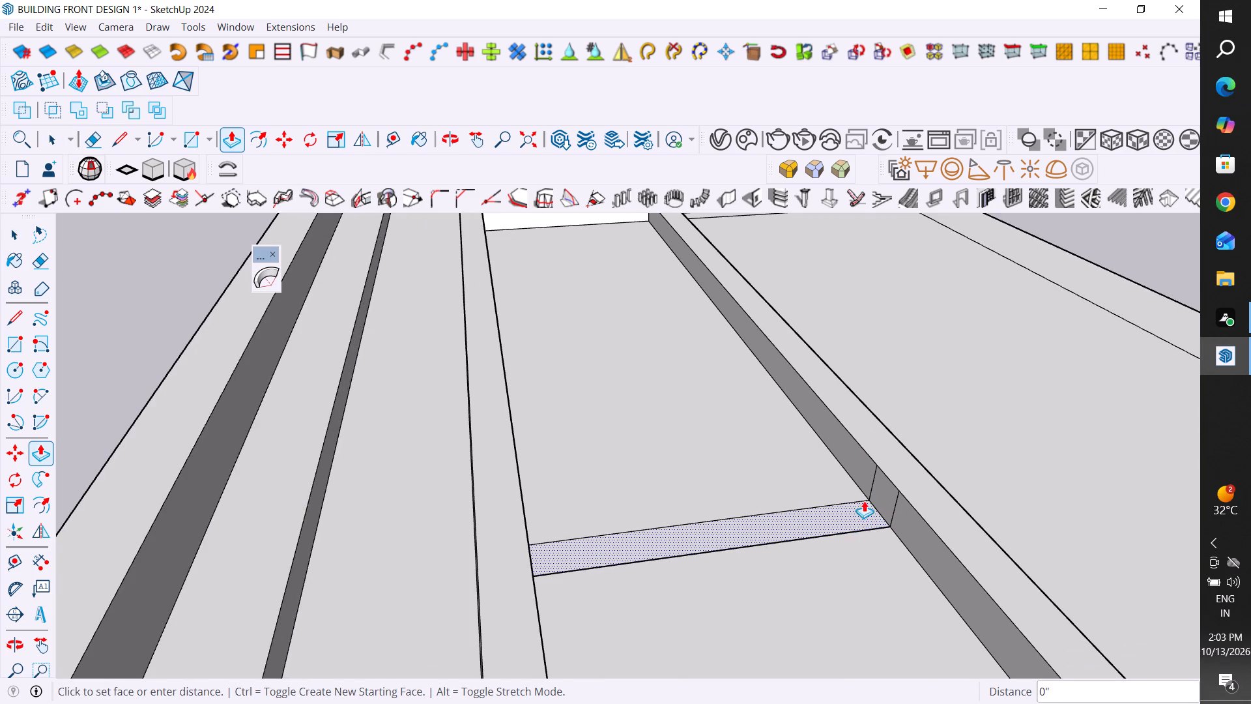
click(889, 486)
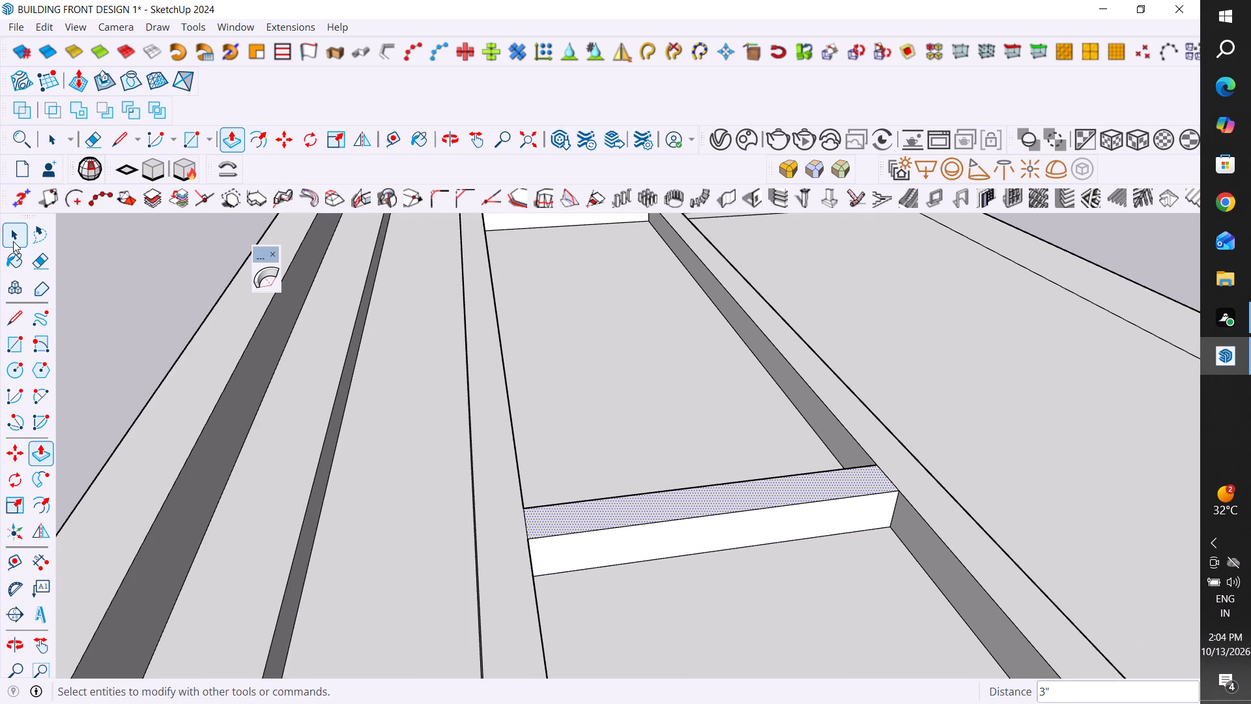
click(13, 241)
Delete the two recessed panel faces on either side of the crossbar to open up the tall window.
scroll(479, 505, down, 11)
middle_drag(541, 516, 500, 555)
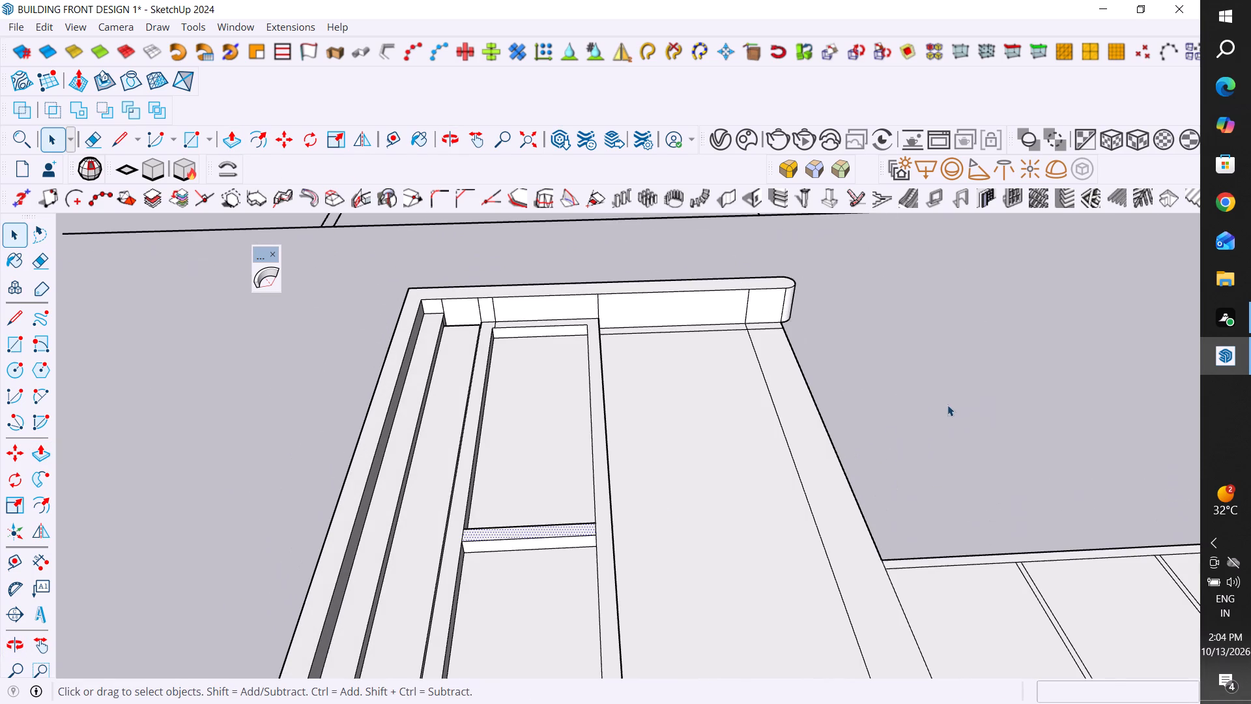
click(958, 399)
click(543, 594)
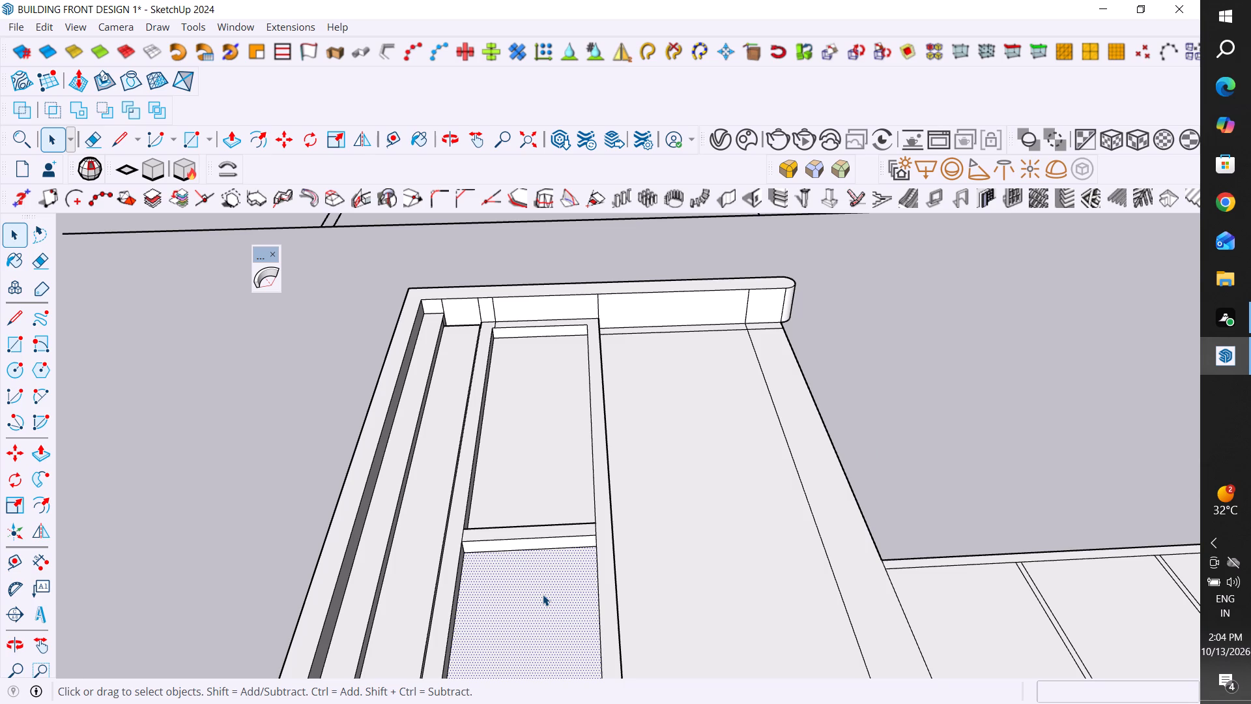
key(Delete)
click(547, 463)
key(Delete)
Examine the open window, its crossbar and the surrounding facade from below, above and close up.
middle_drag(544, 582, 495, 489)
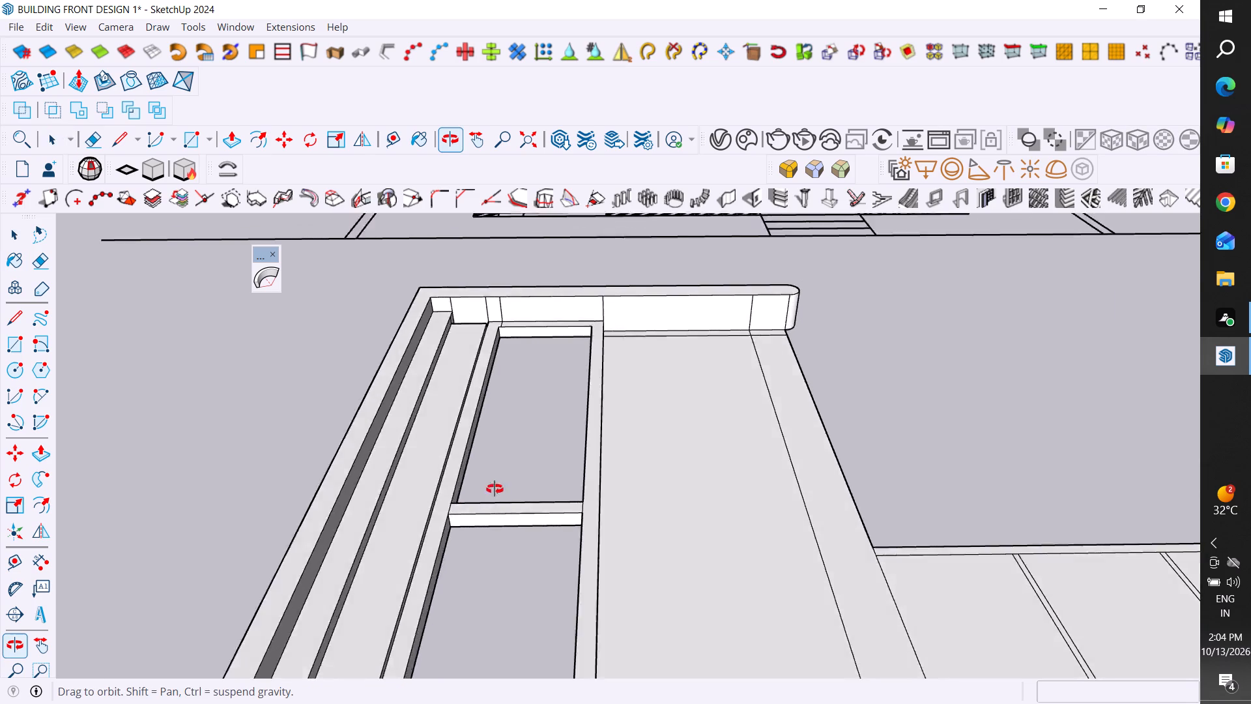
middle_drag(495, 489, 555, 319)
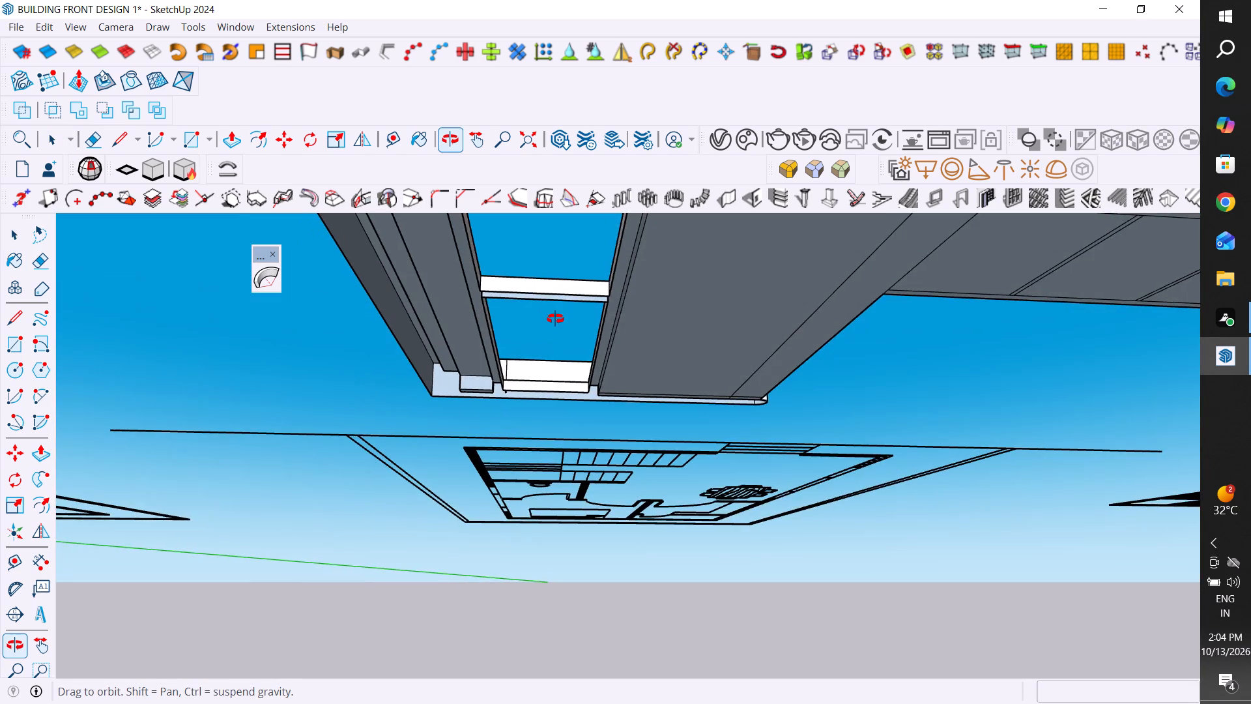
middle_drag(555, 319, 732, 357)
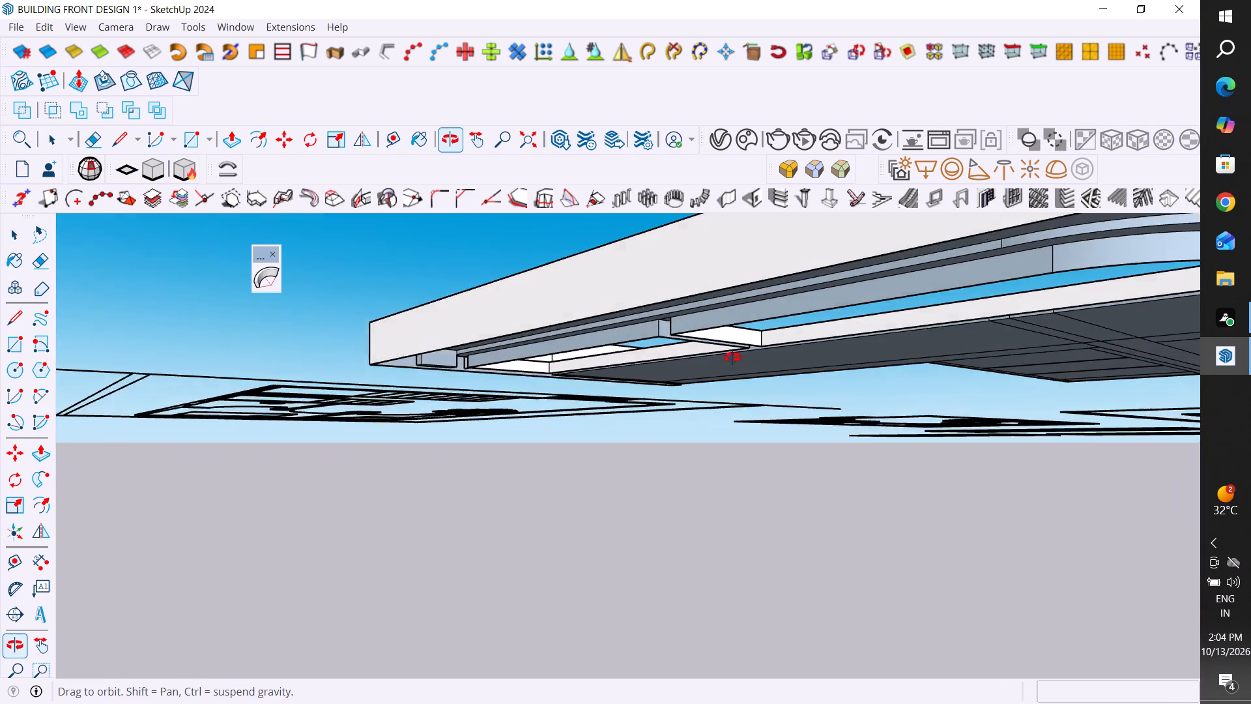
middle_drag(732, 357, 735, 355)
middle_drag(735, 355, 539, 321)
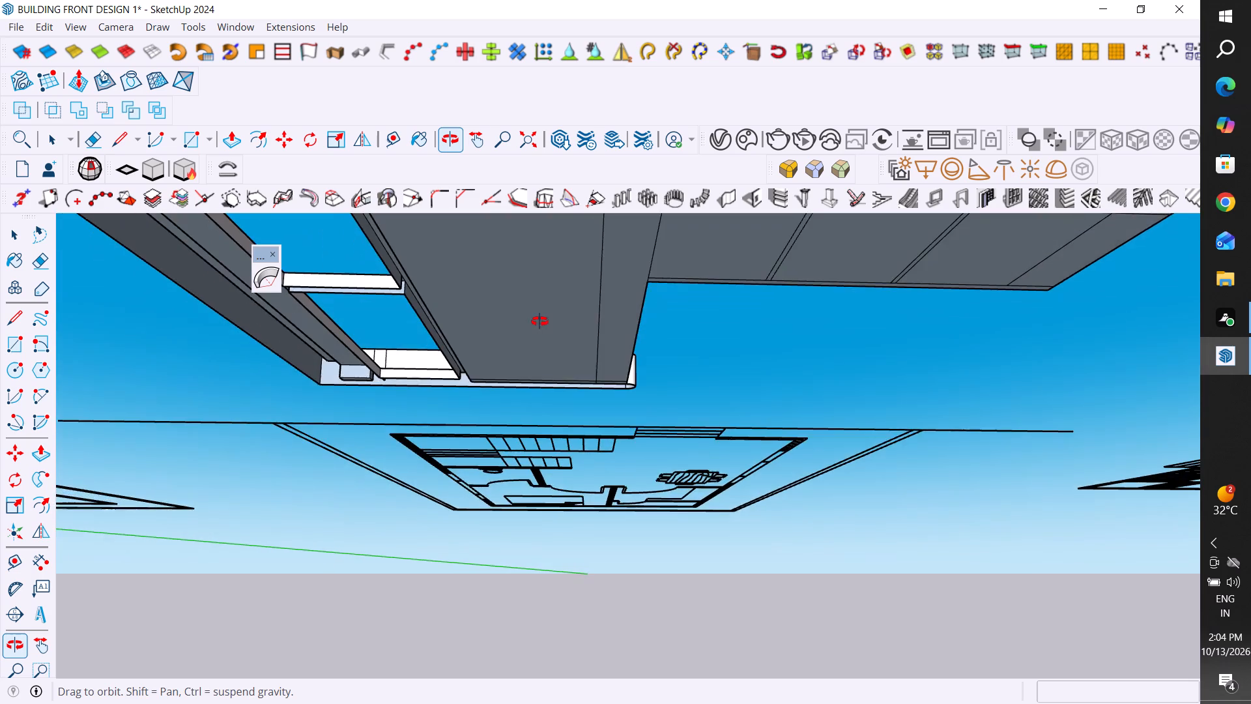
middle_drag(539, 321, 548, 336)
scroll(667, 541, down, 6)
middle_drag(672, 555, 640, 379)
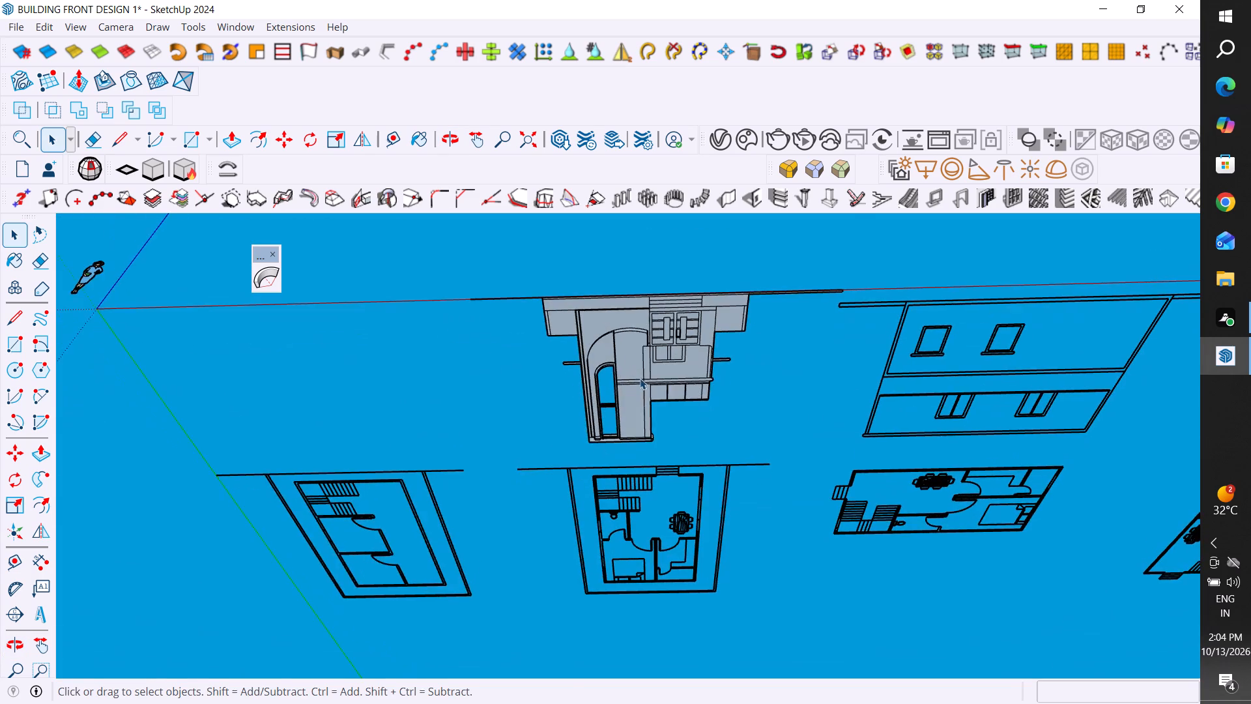
scroll(632, 347, up, 4)
scroll(586, 404, up, 18)
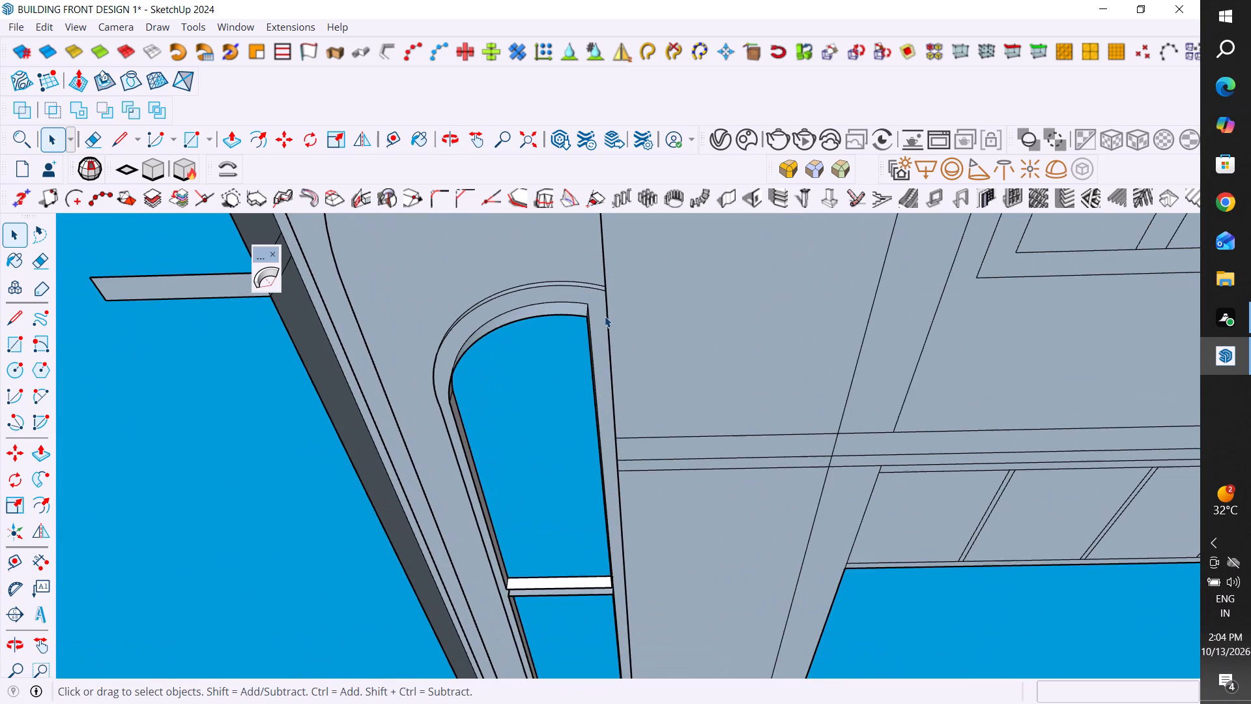
scroll(609, 370, down, 3)
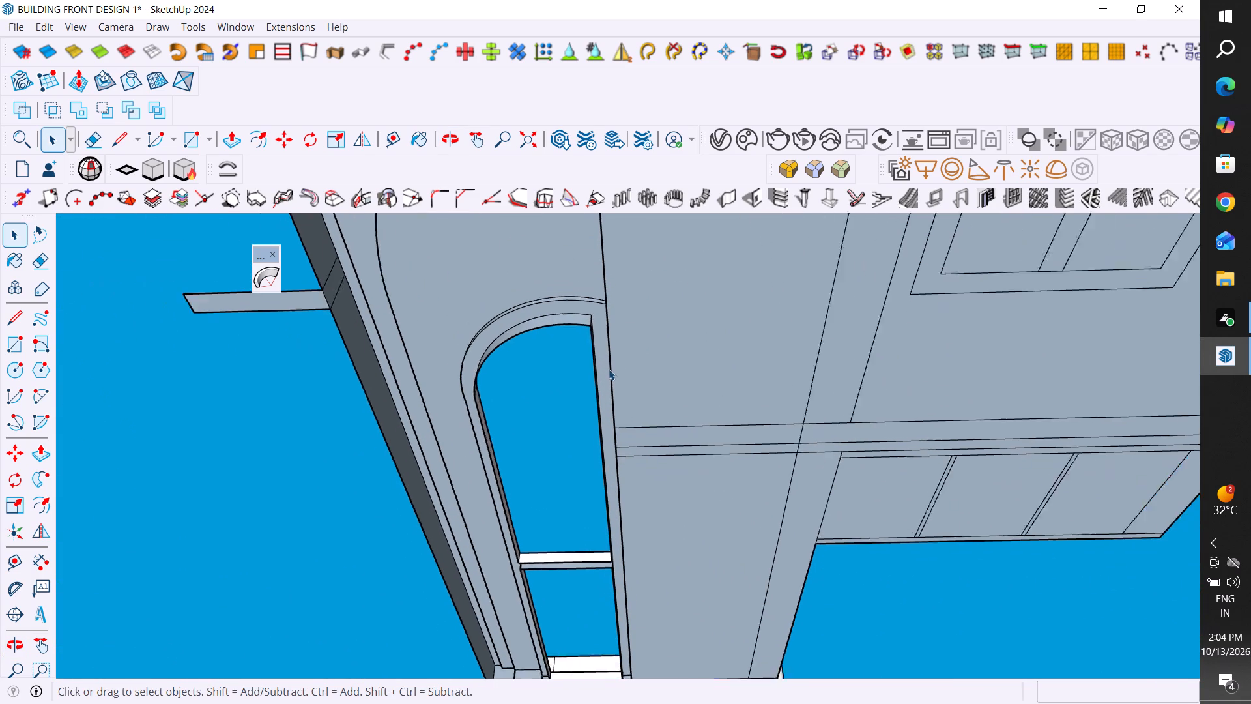
scroll(609, 369, down, 8)
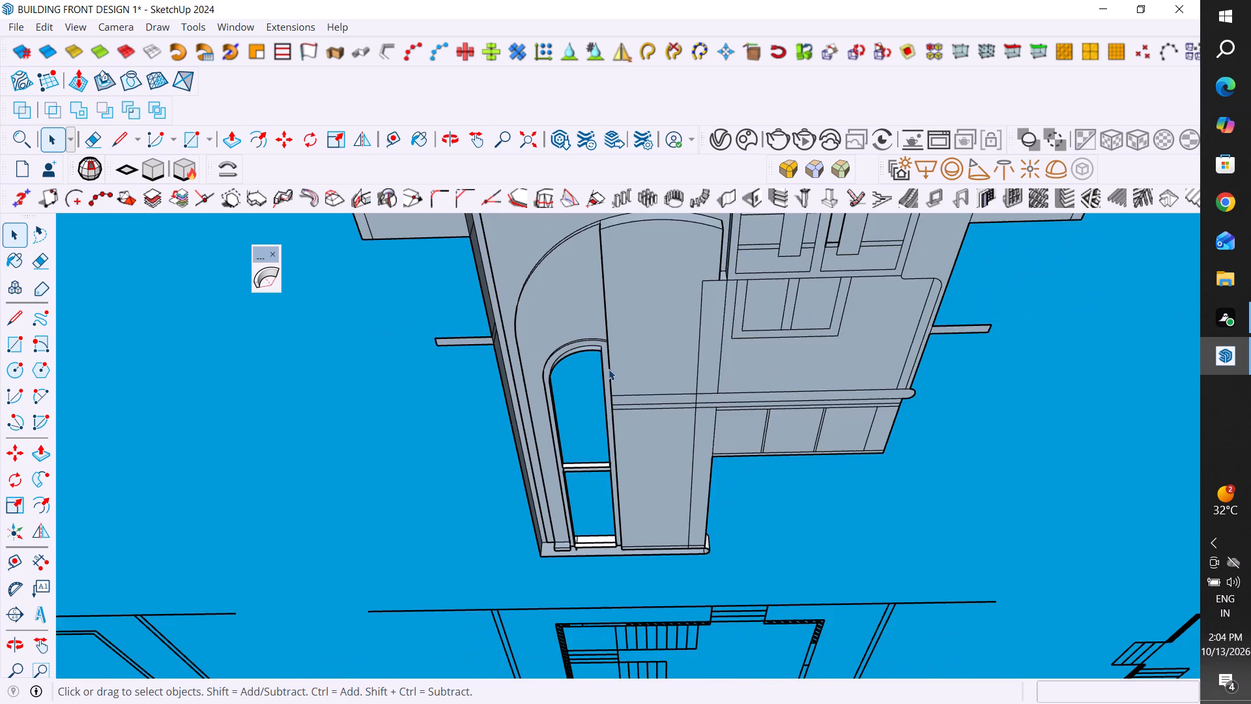
scroll(609, 369, down, 4)
middle_drag(647, 332, 659, 619)
scroll(629, 435, down, 5)
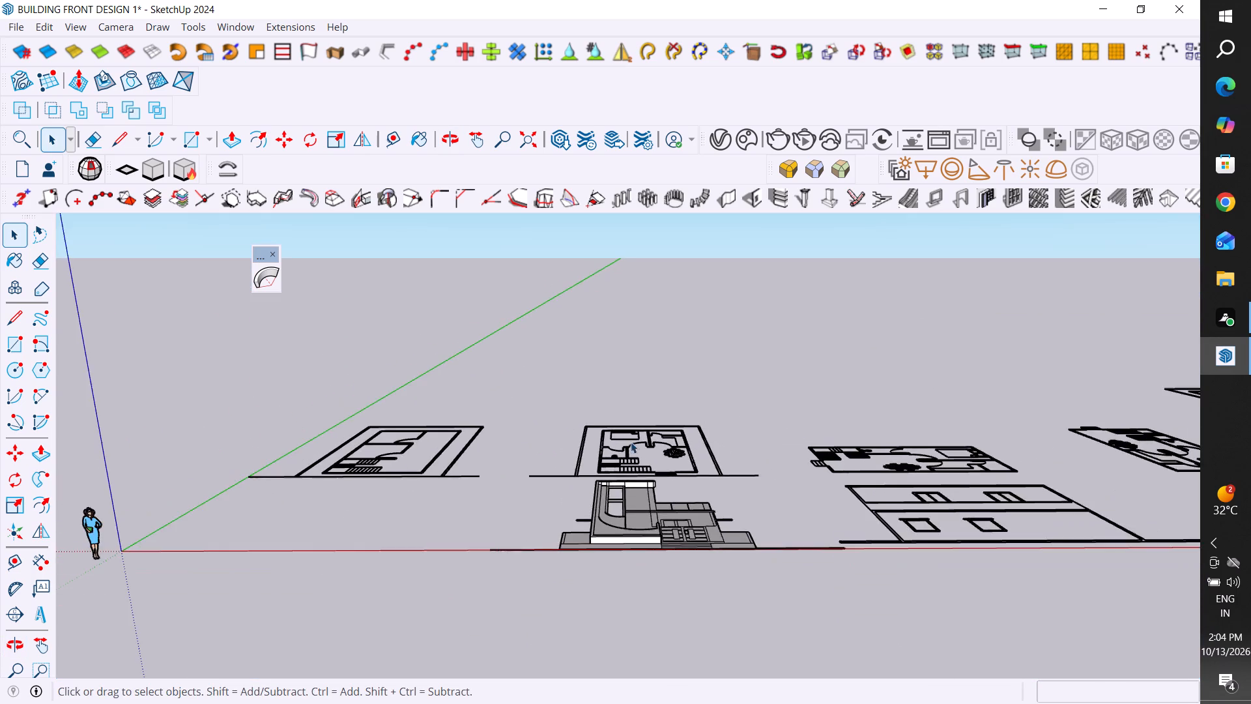
middle_drag(643, 515, 639, 614)
scroll(637, 613, up, 11)
middle_drag(637, 595, 607, 669)
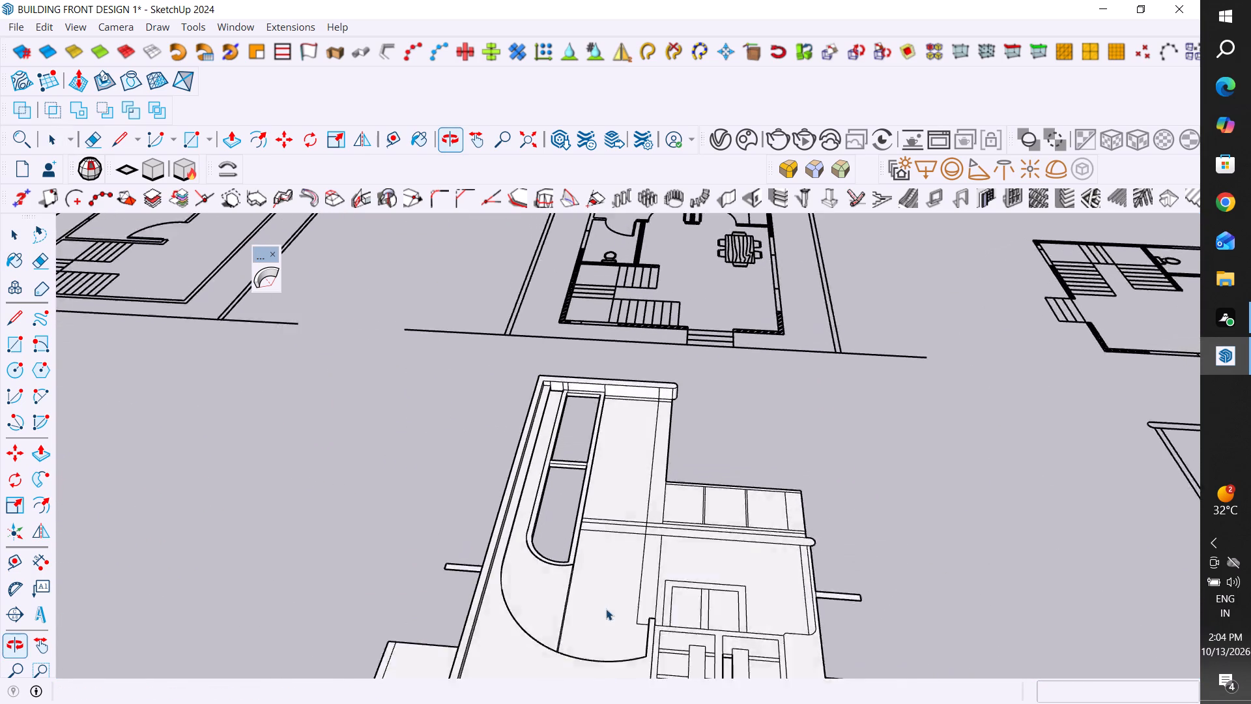
scroll(594, 569, up, 4)
scroll(534, 586, up, 10)
middle_drag(480, 557, 463, 565)
scroll(480, 557, up, 1)
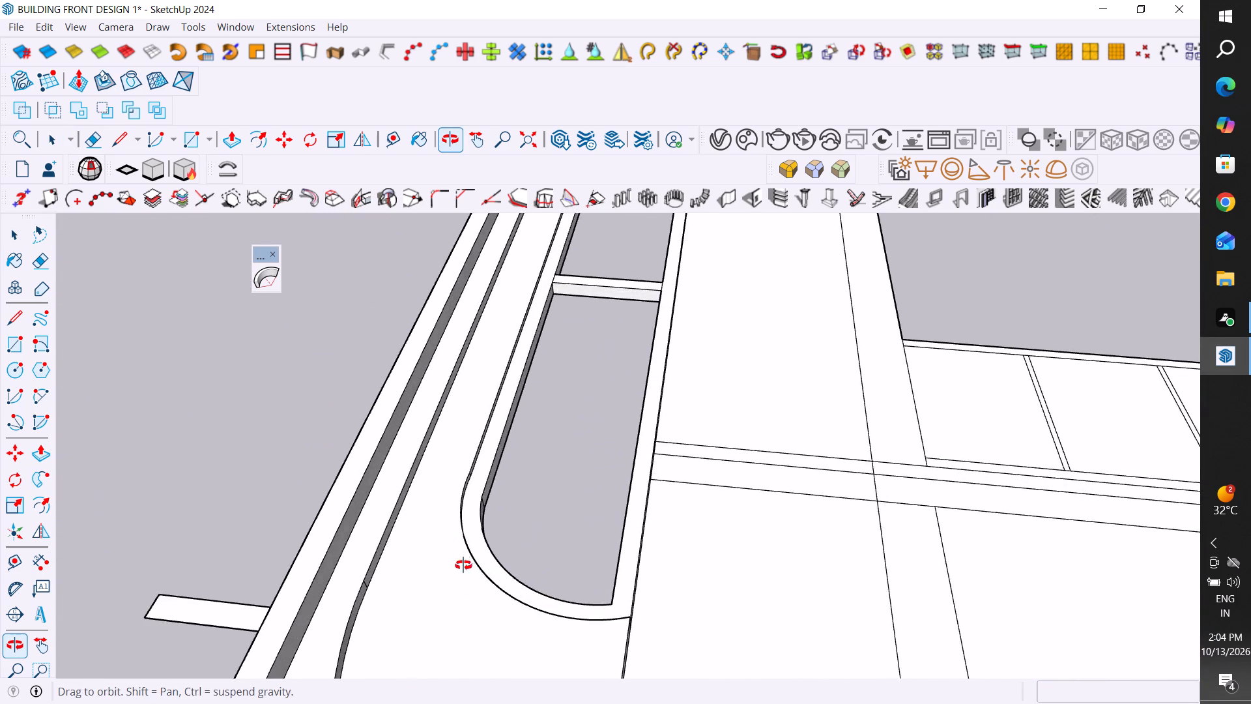
middle_drag(463, 565, 511, 630)
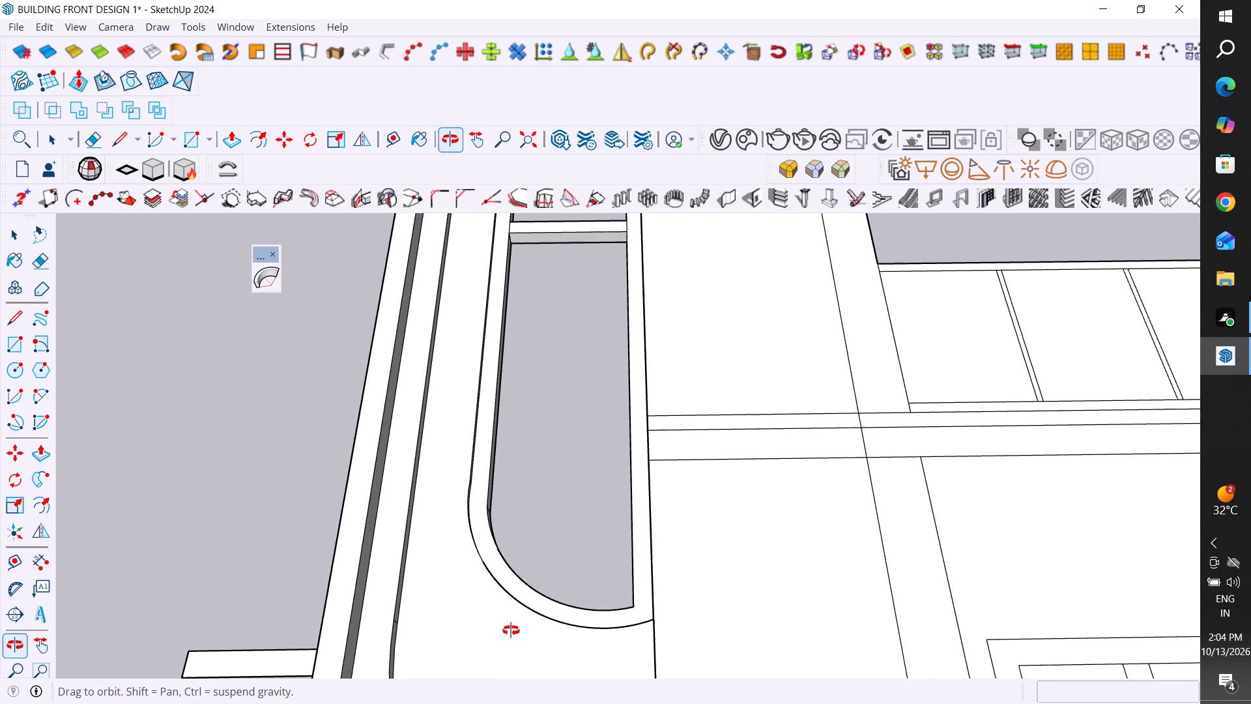
middle_drag(511, 630, 549, 471)
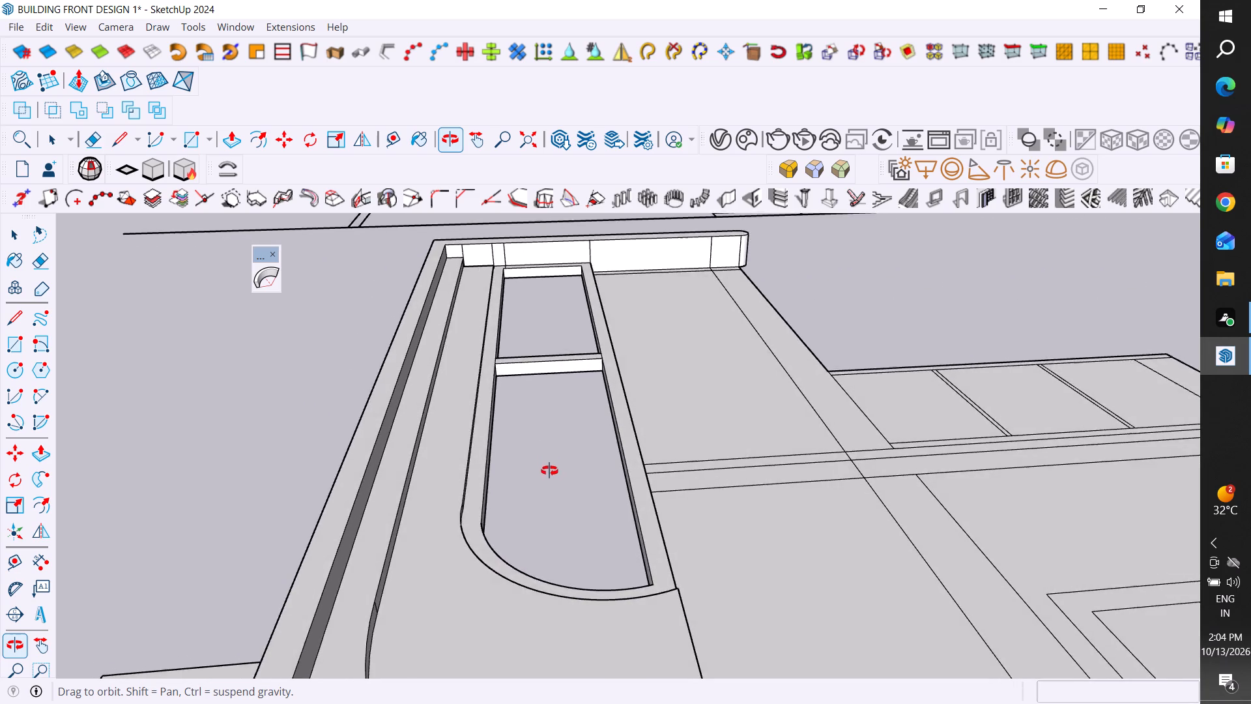
middle_drag(549, 471, 550, 510)
Push/Pull the wall face beside the window, between the horizontal band and the curved edge near the doors, up by 3".
click(741, 574)
scroll(741, 574, down, 12)
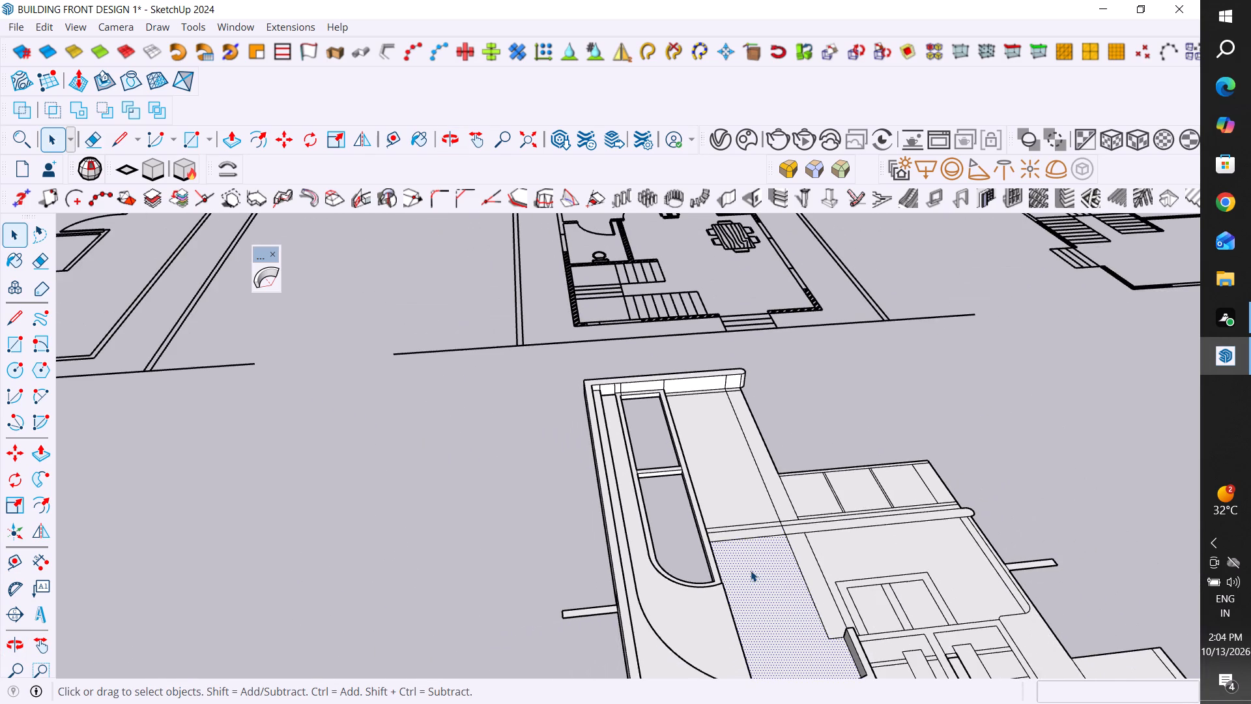
scroll(576, 491, down, 5)
scroll(689, 615, up, 7)
middle_drag(727, 610, 700, 703)
scroll(678, 542, down, 4)
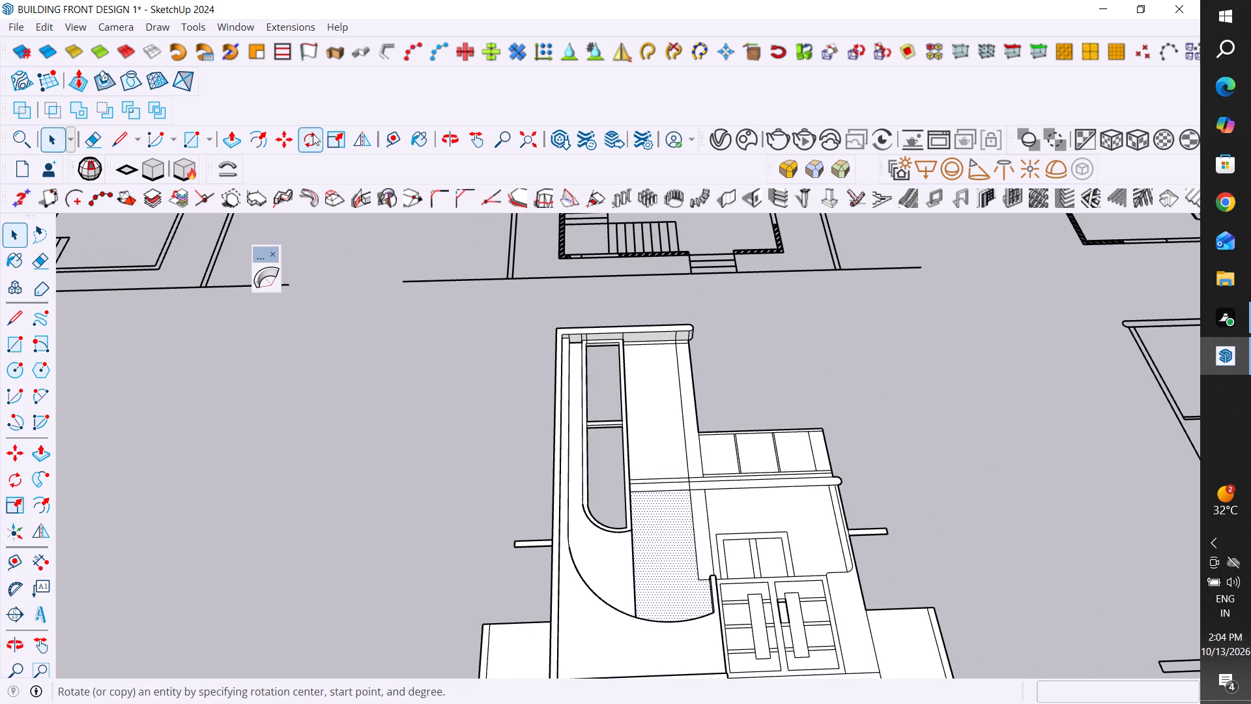
click(237, 141)
scroll(635, 520, up, 2)
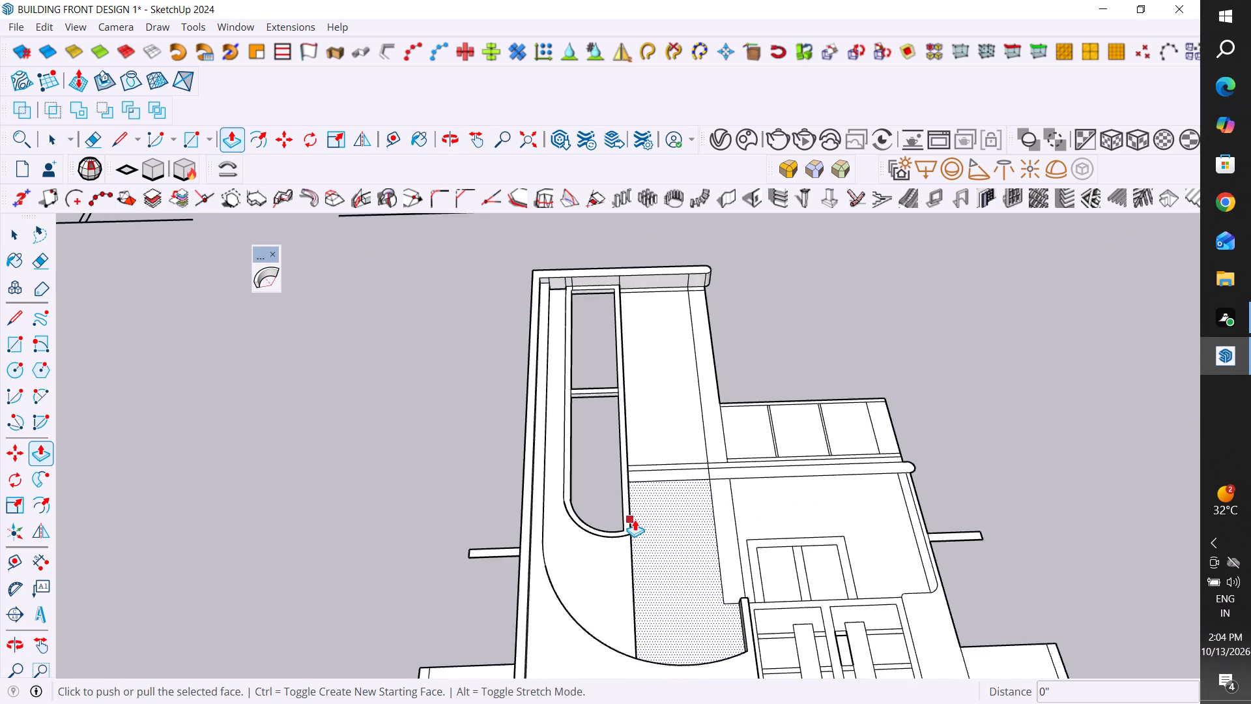
scroll(635, 520, up, 6)
middle_drag(699, 530, 566, 388)
scroll(698, 538, up, 5)
scroll(657, 488, up, 11)
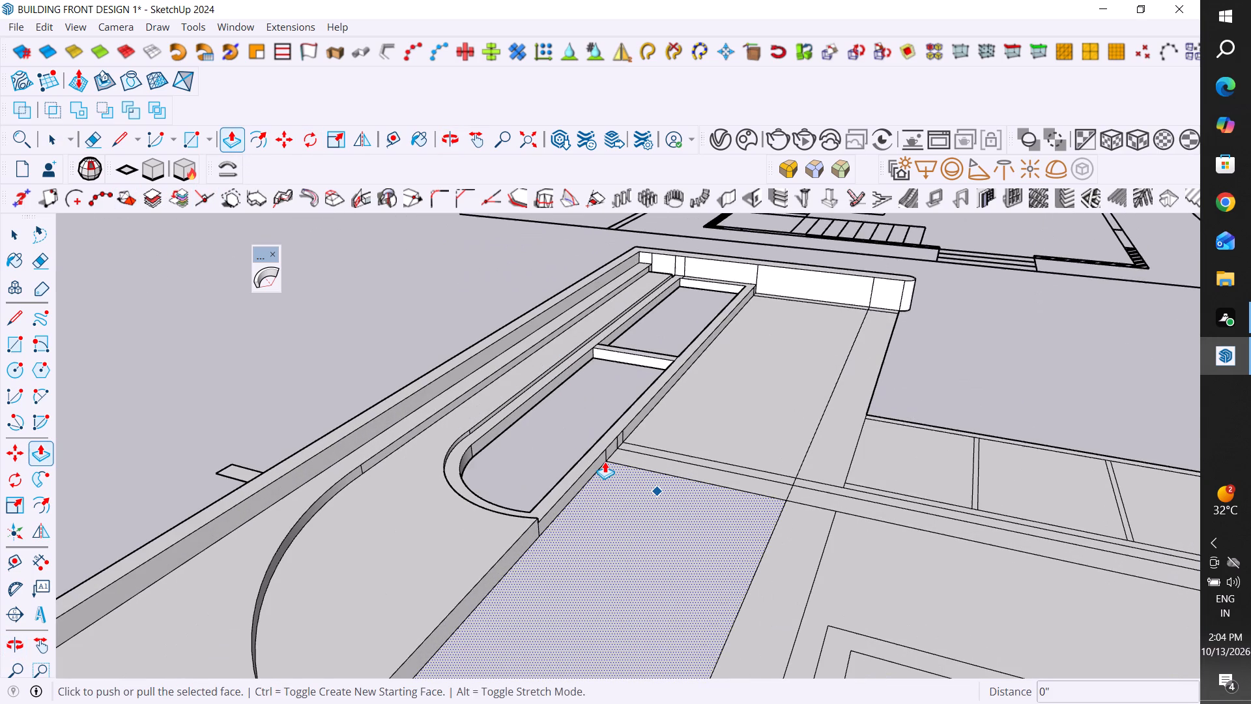
scroll(605, 462, up, 2)
click(610, 476)
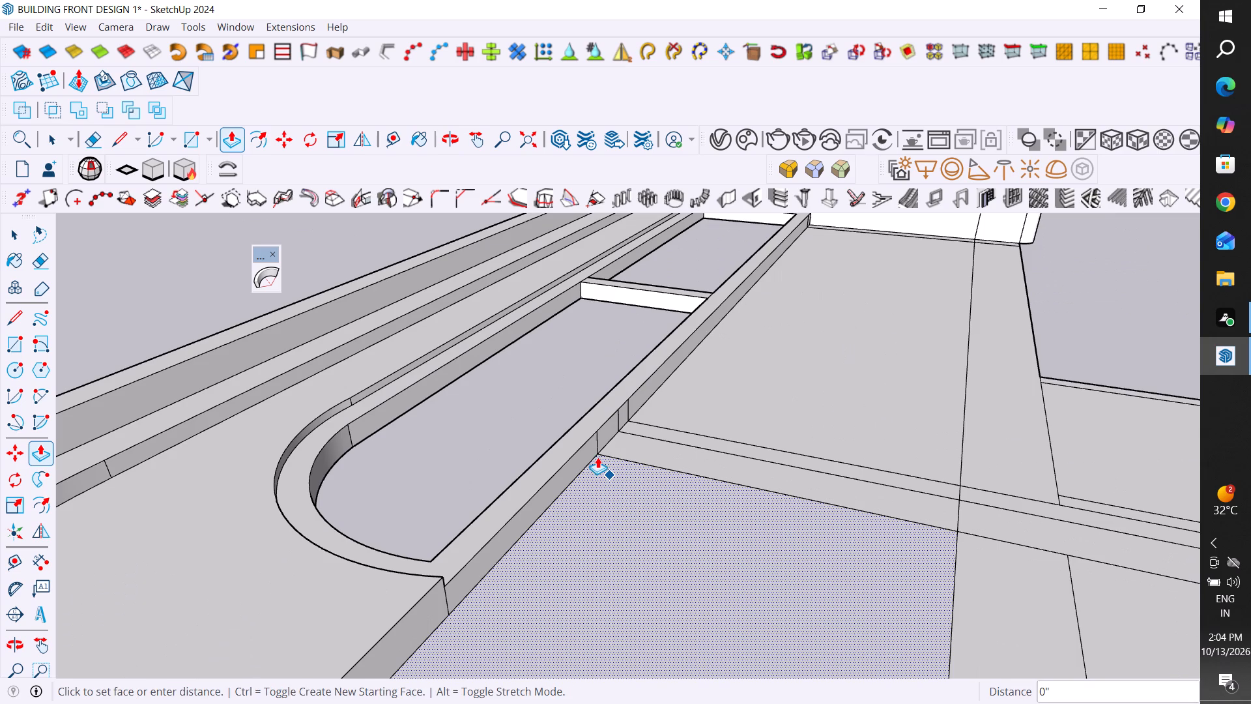
scroll(596, 454, up, 5)
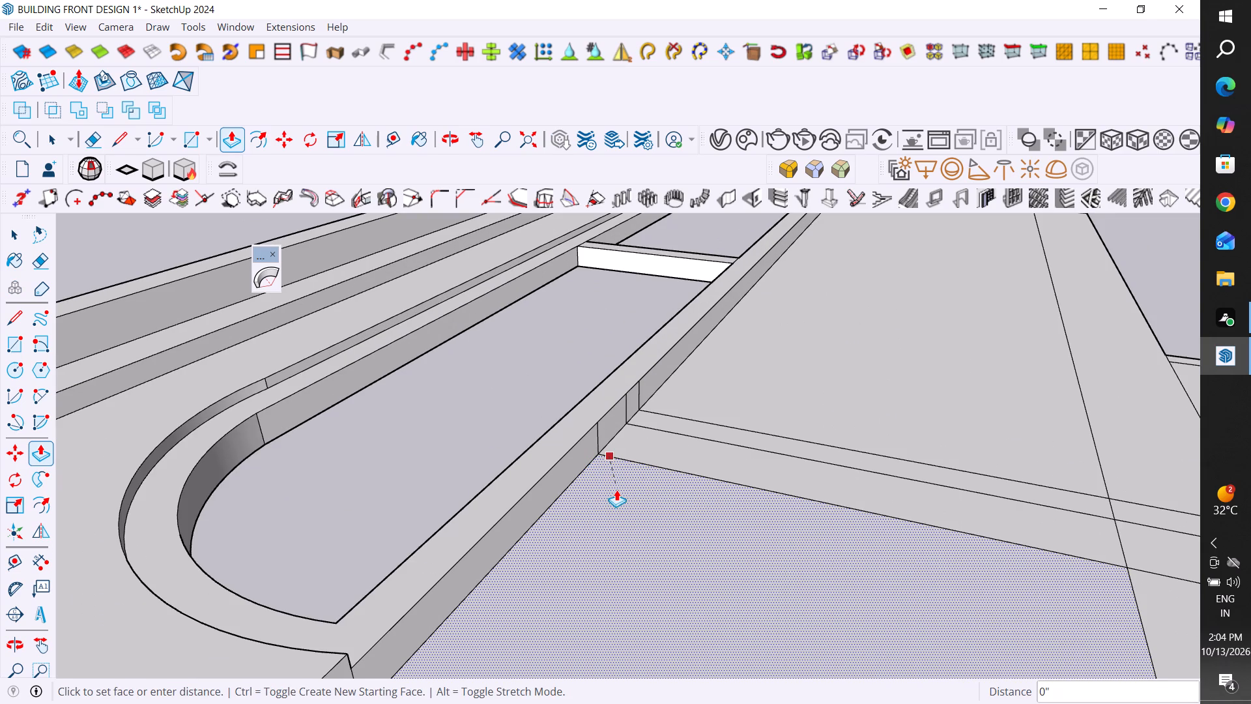
click(614, 456)
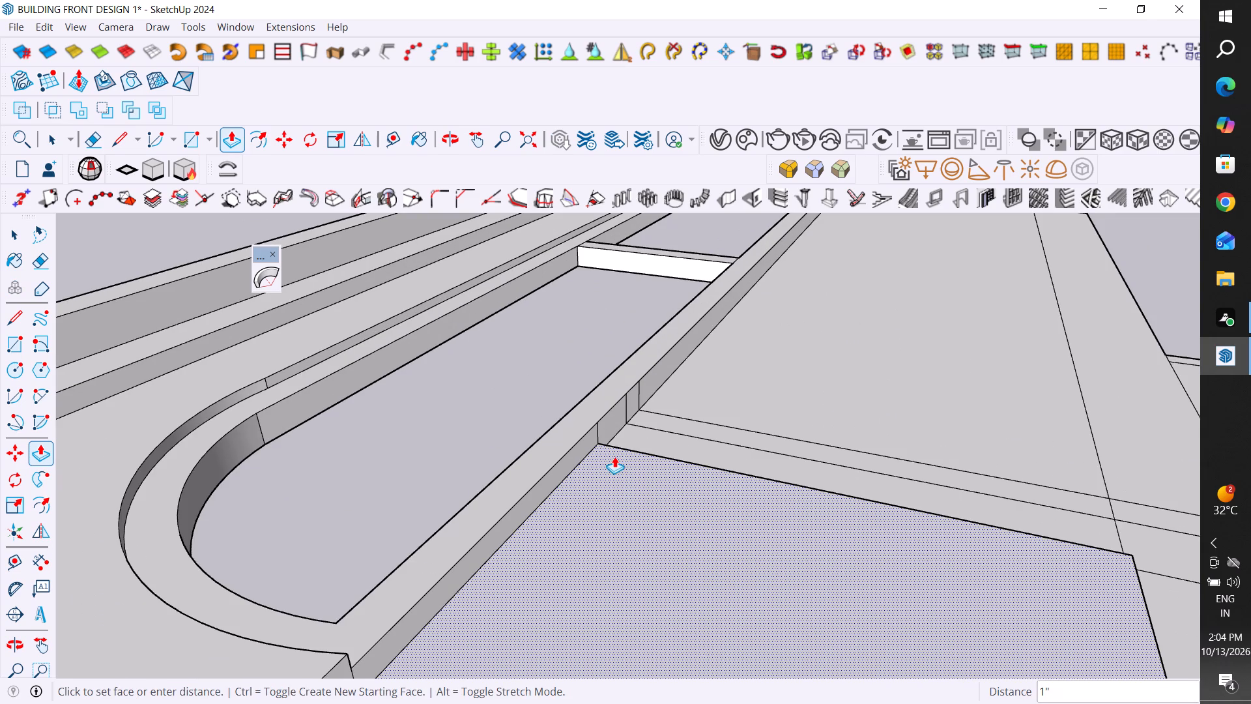
click(10, 233)
click(74, 226)
Examine where the raised wall face meets the horizontal band beside the tall window.
scroll(309, 491, down, 15)
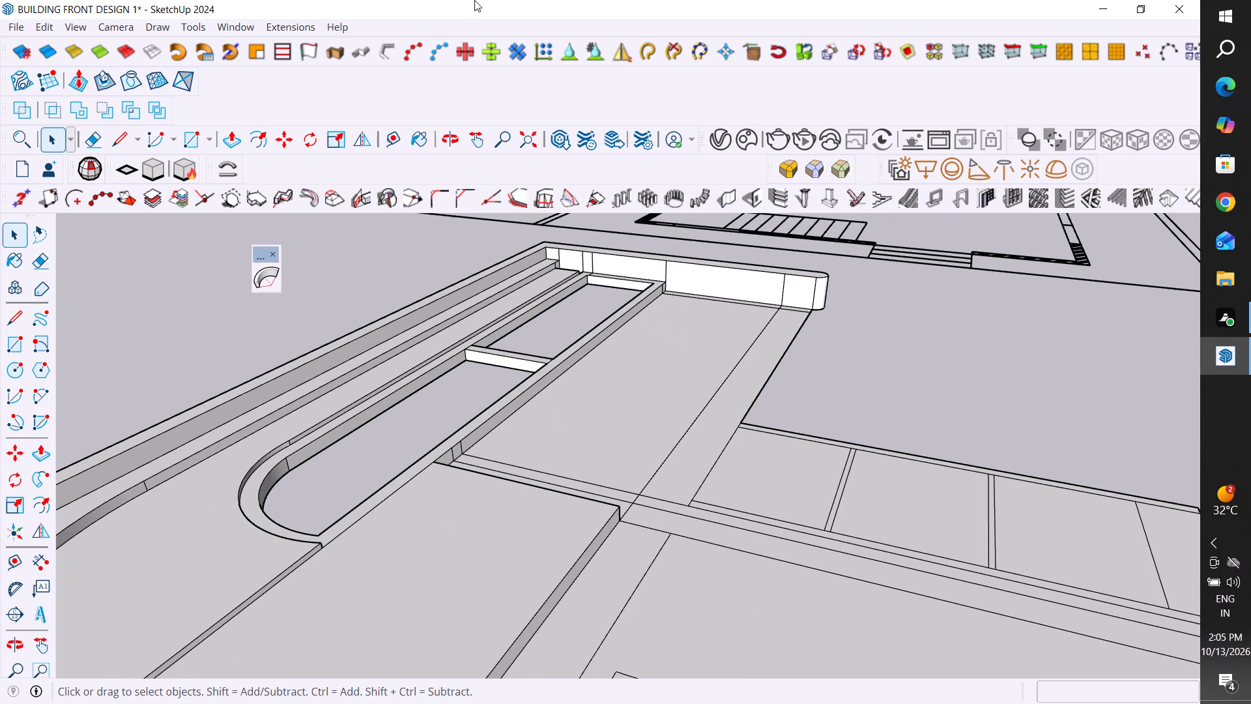
scroll(332, 433, down, 3)
scroll(474, 0, down, 3)
middle_drag(467, 475, 474, 0)
middle_drag(474, 0, 149, 494)
scroll(462, 372, up, 8)
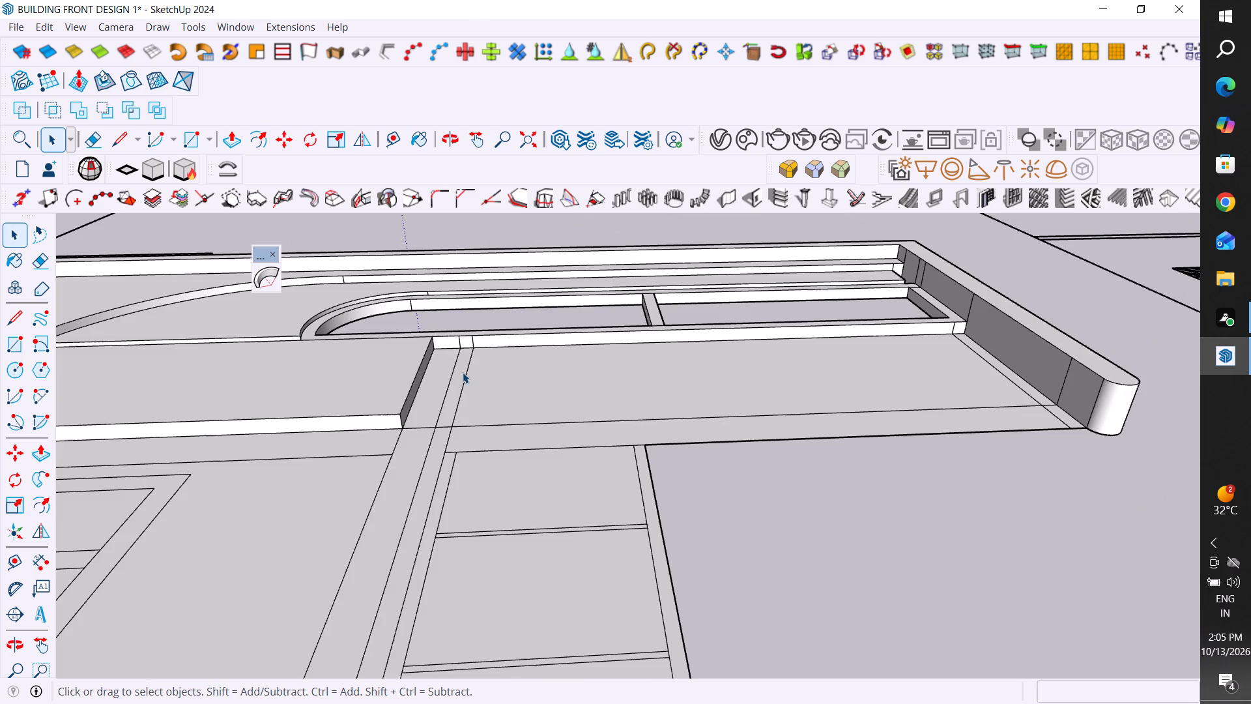
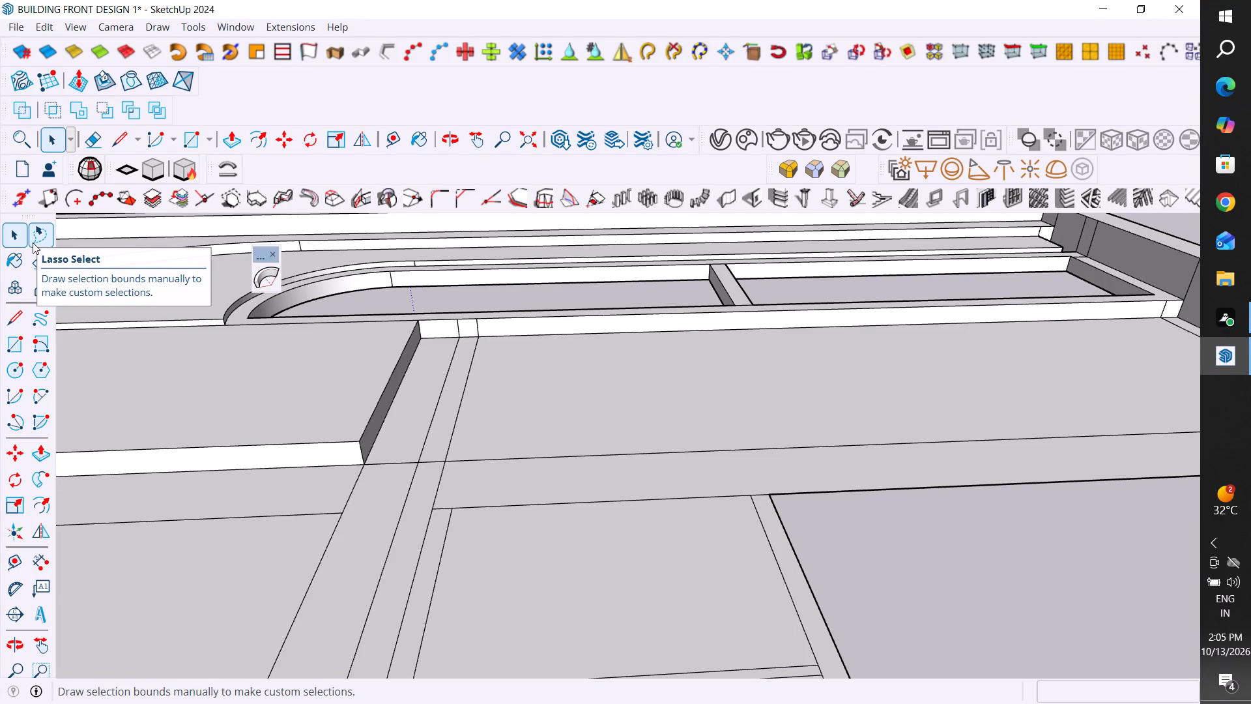
Push/Pull the wall face beside the tall window, above the horizontal band, up by the same 3" as its neighbour.
click(678, 395)
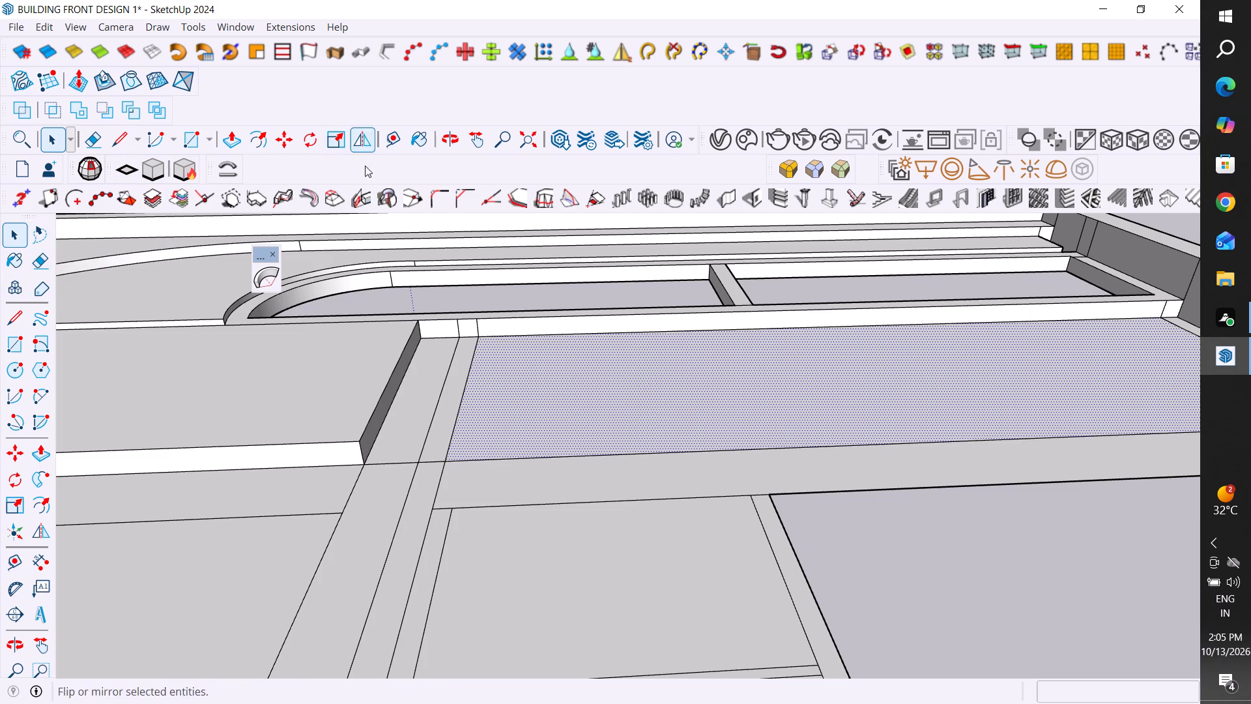
click(31, 462)
click(38, 456)
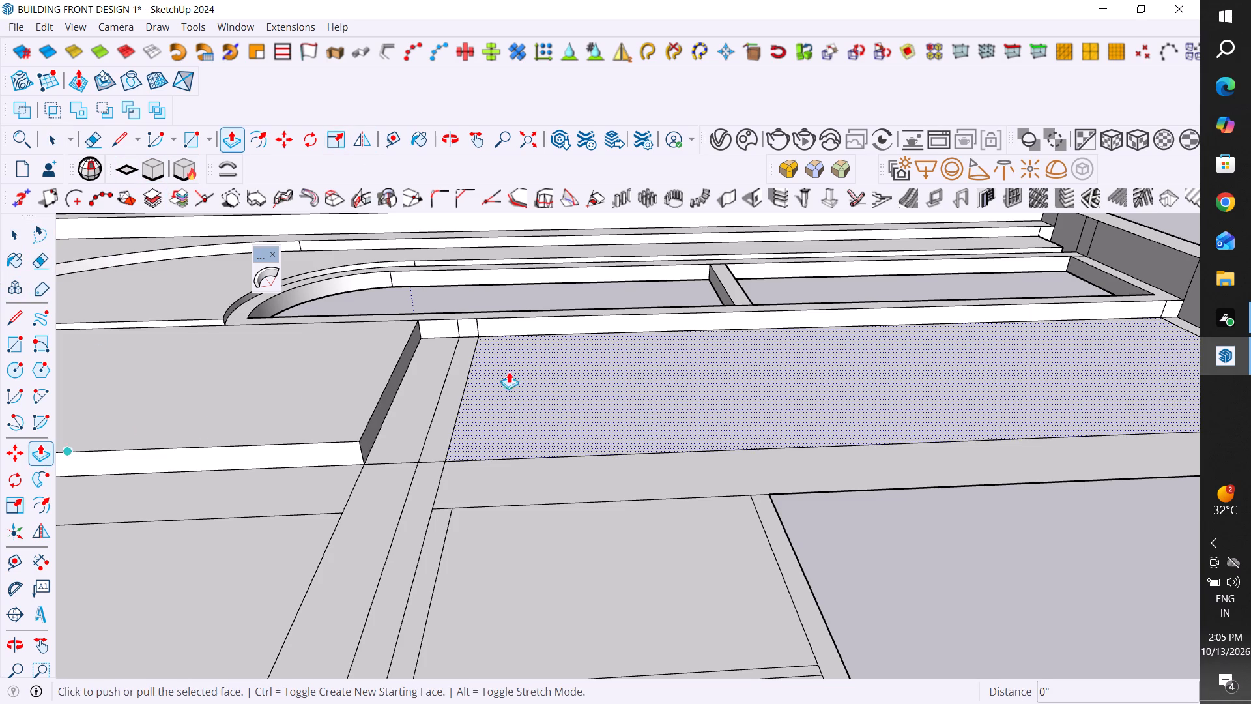
double_click(668, 372)
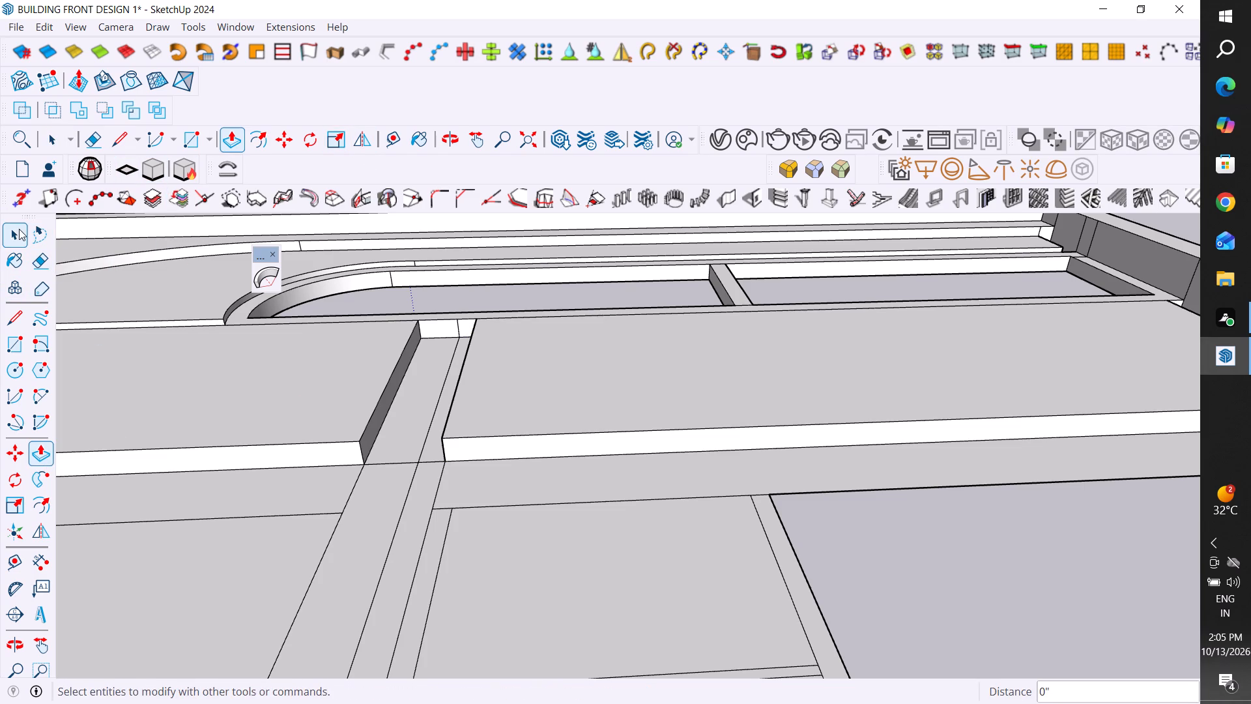
click(19, 229)
scroll(743, 452, down, 5)
middle_drag(743, 451, 764, 544)
scroll(631, 477, up, 2)
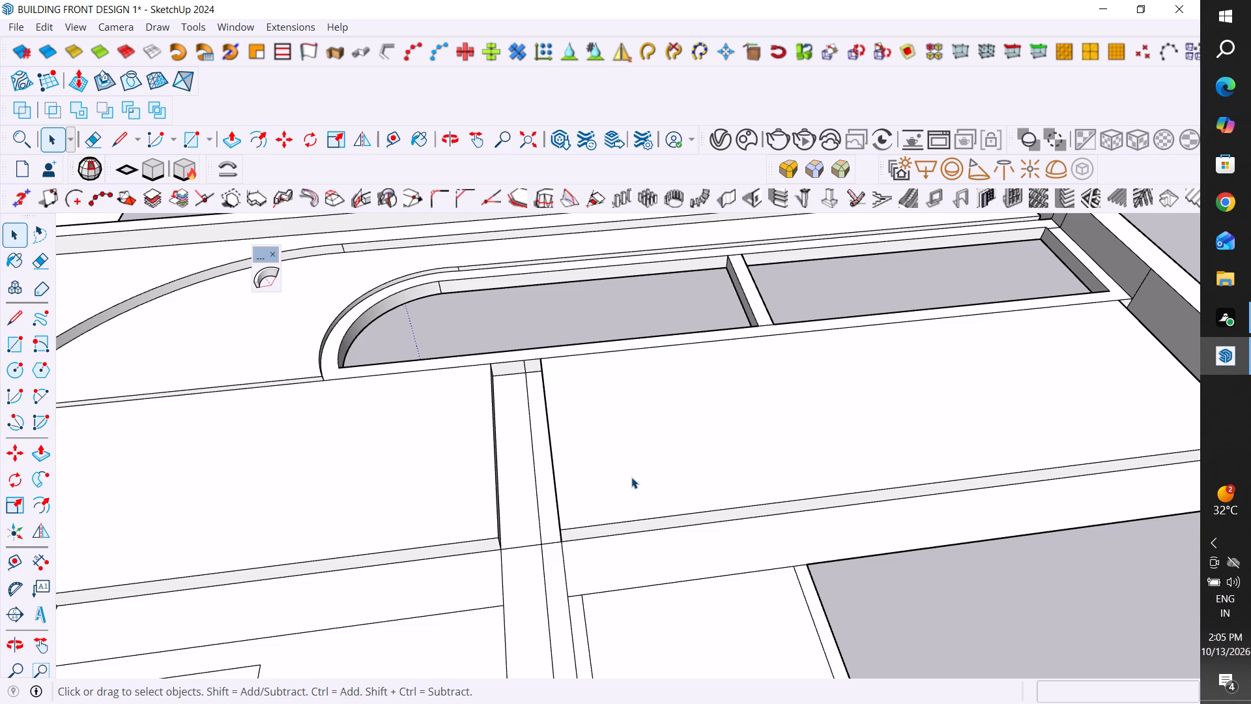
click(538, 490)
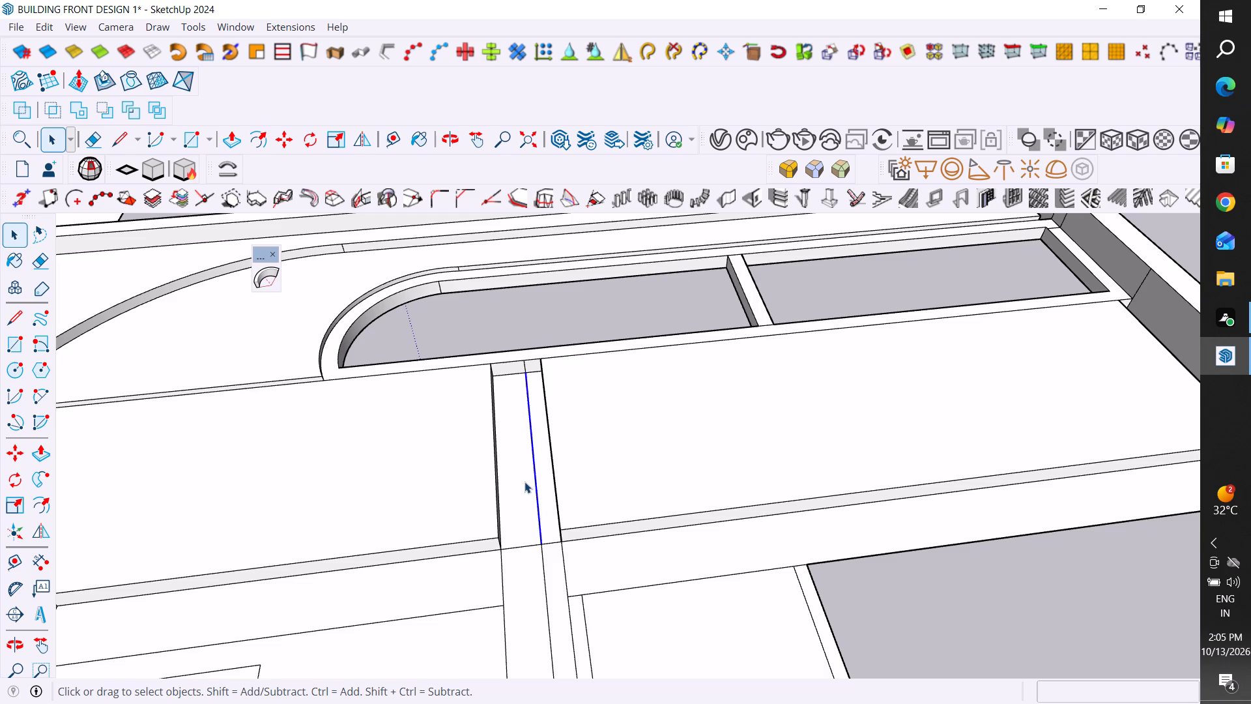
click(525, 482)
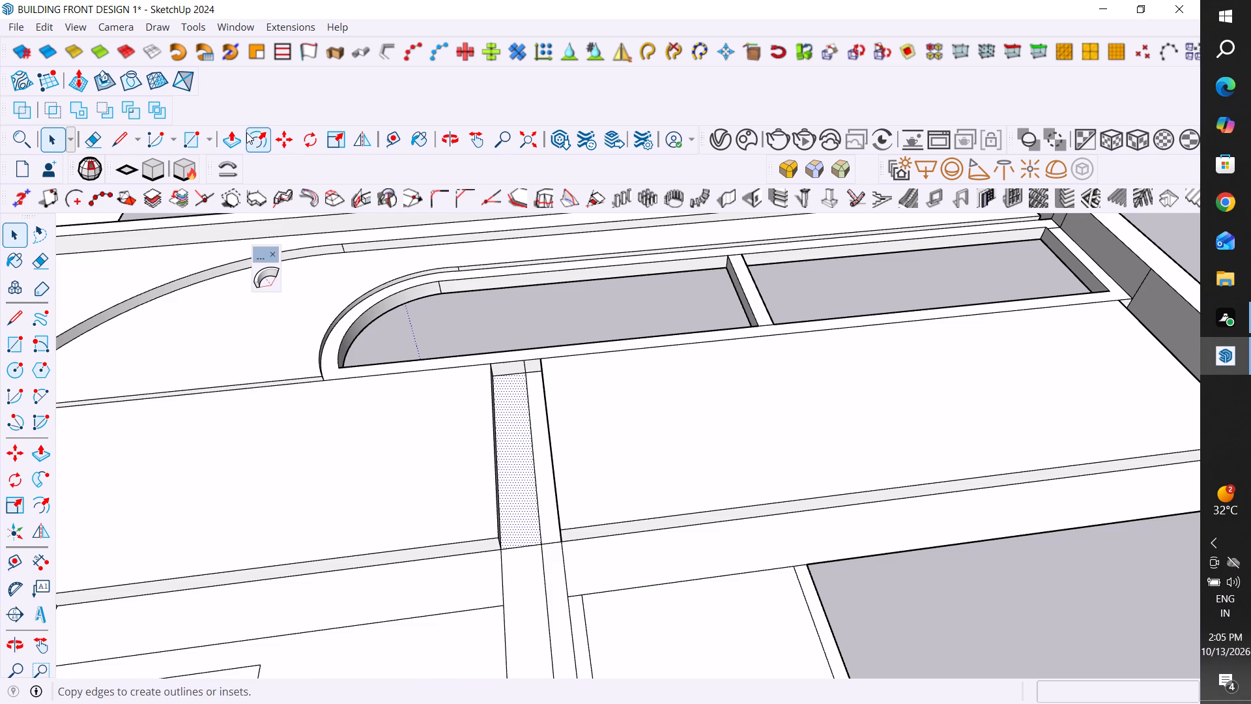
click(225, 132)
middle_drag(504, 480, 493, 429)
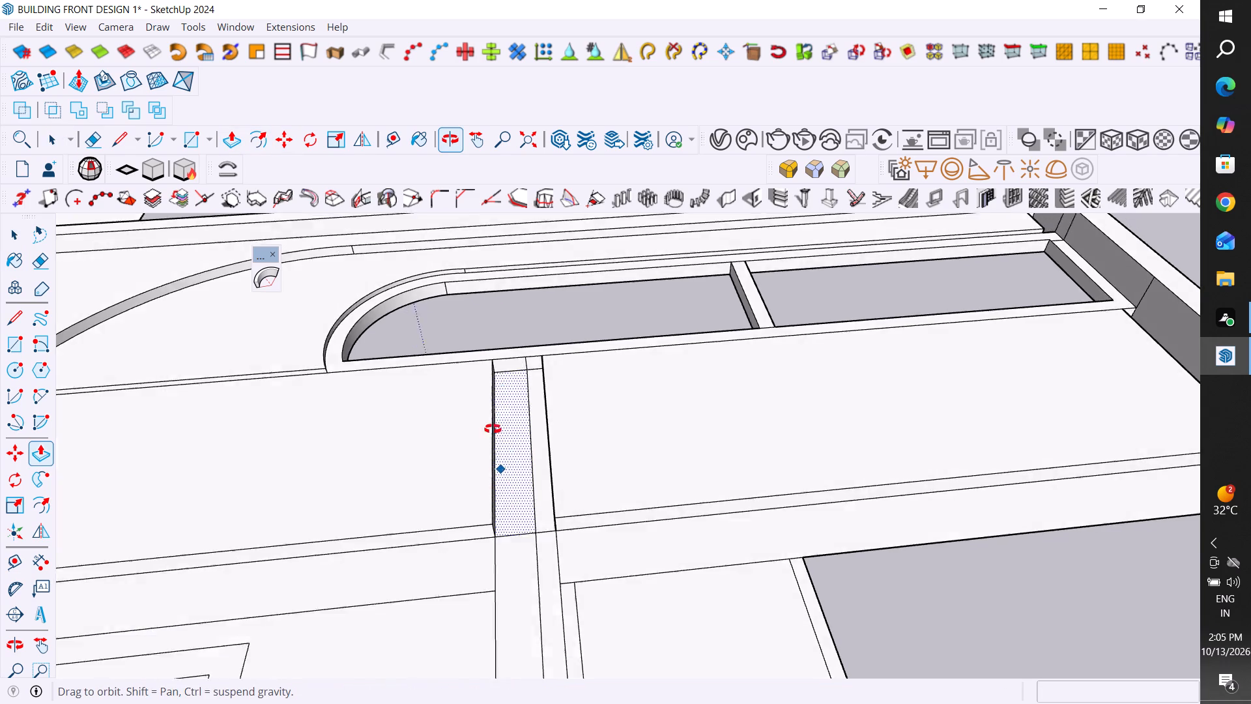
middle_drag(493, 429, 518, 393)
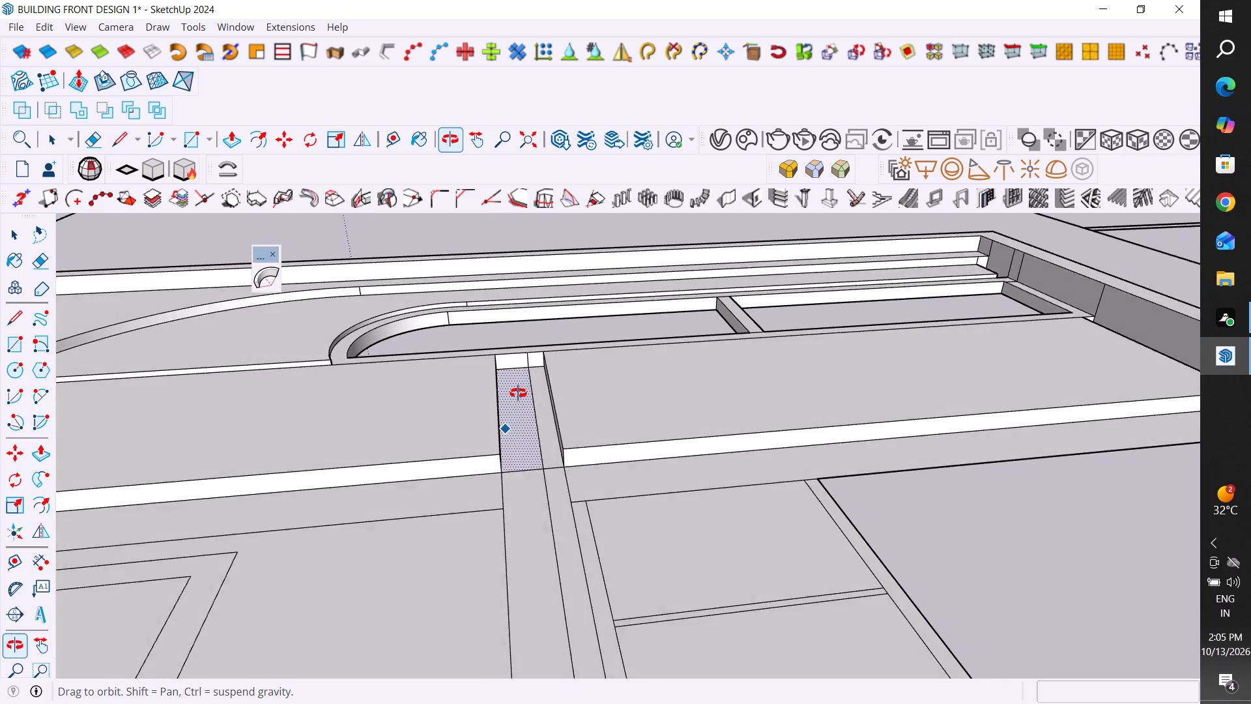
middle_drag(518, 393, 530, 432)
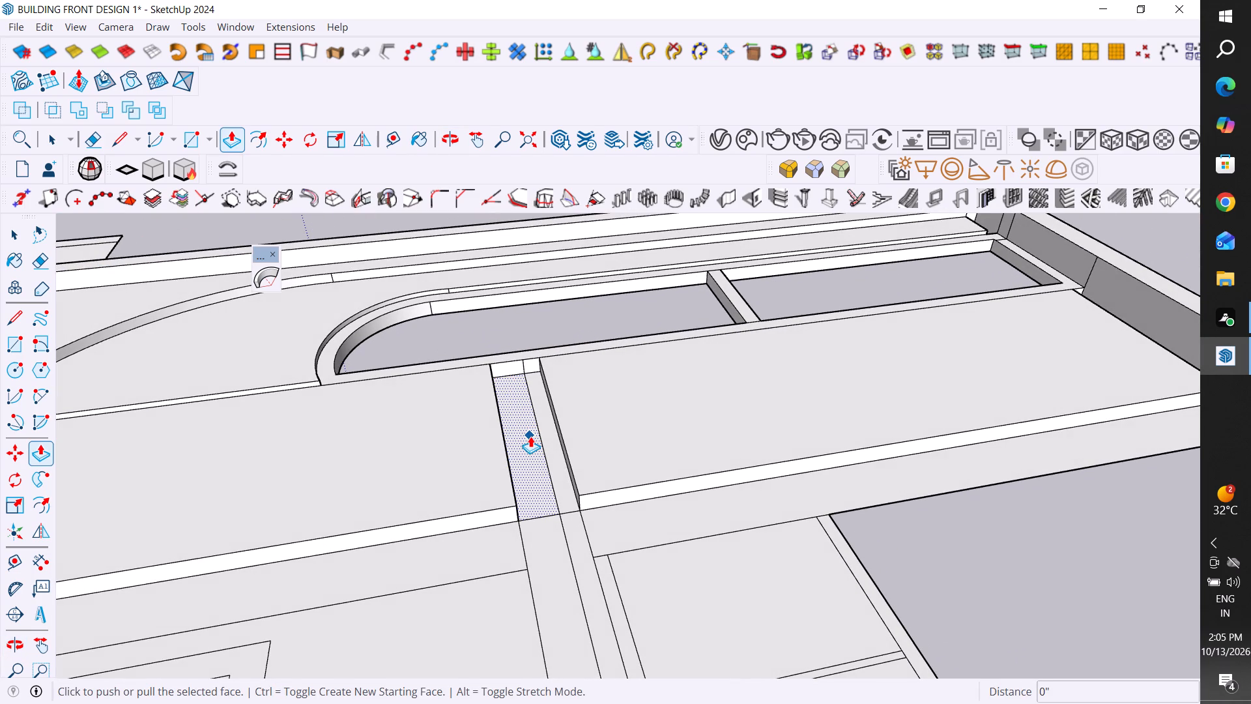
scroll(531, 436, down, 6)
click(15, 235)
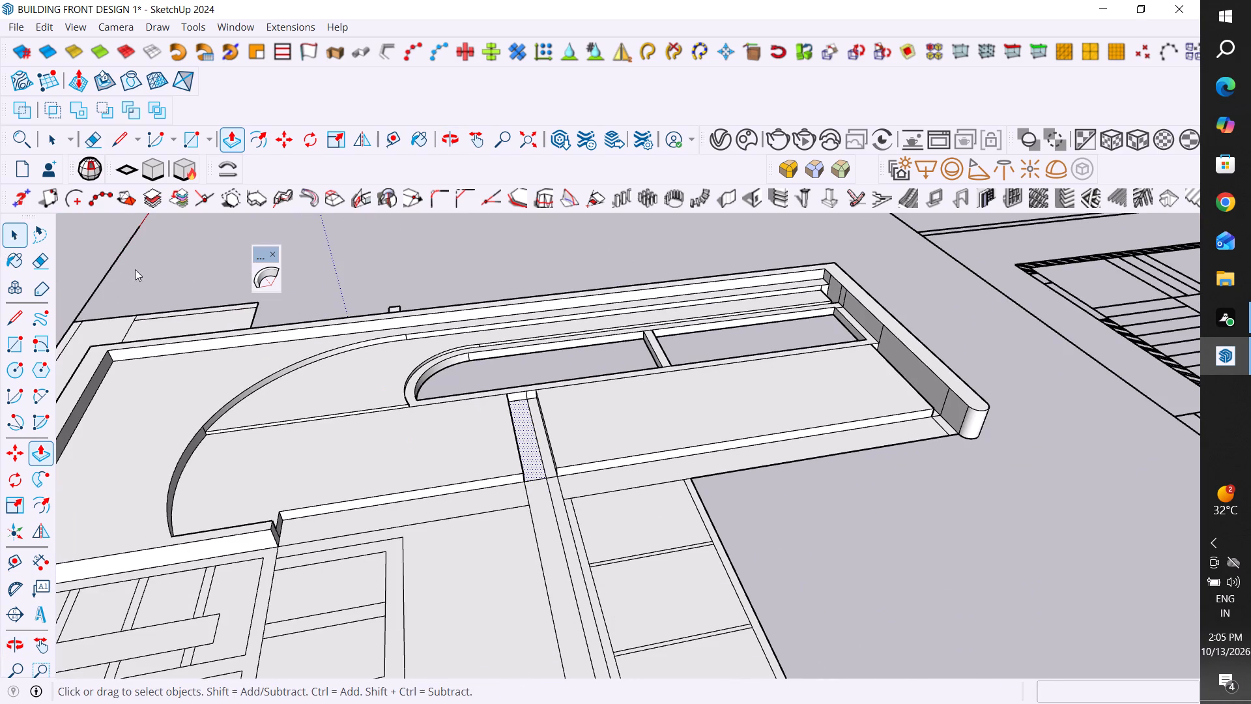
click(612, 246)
Delete the two short edges cutting across the horizontal band's strips in line with the raised wall faces.
scroll(526, 441, up, 3)
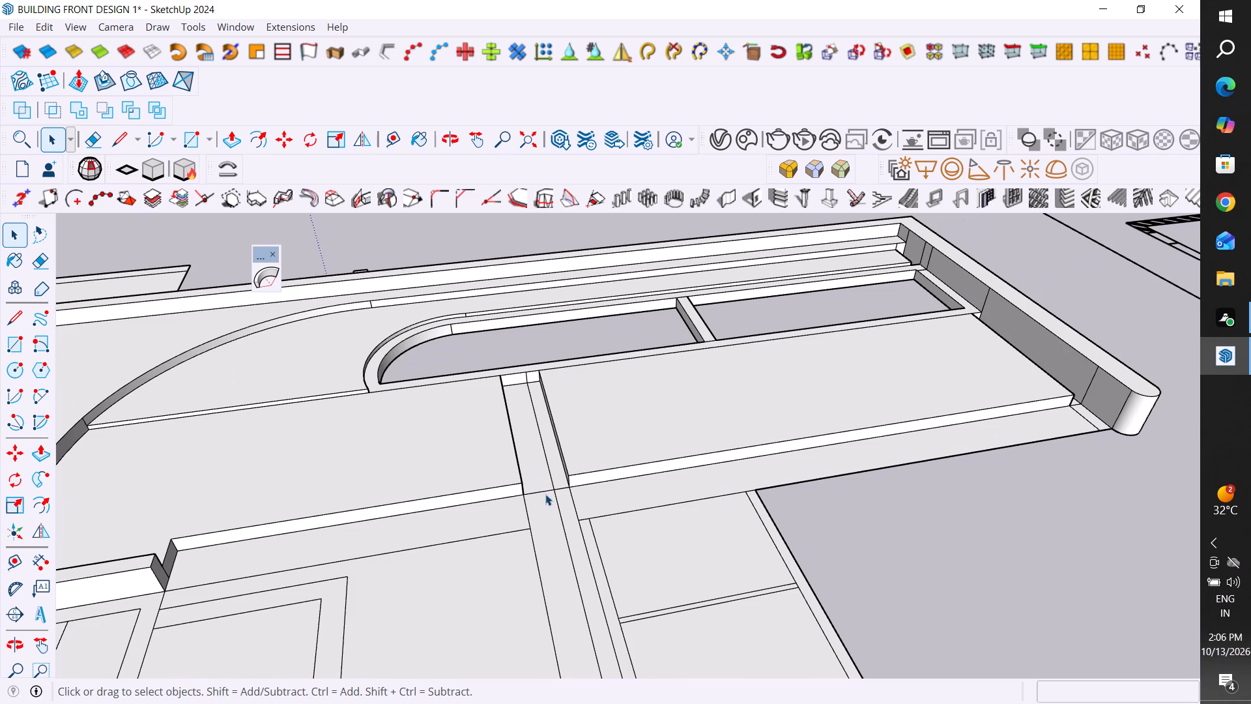
click(543, 491)
key(Delete)
scroll(550, 488, up, 4)
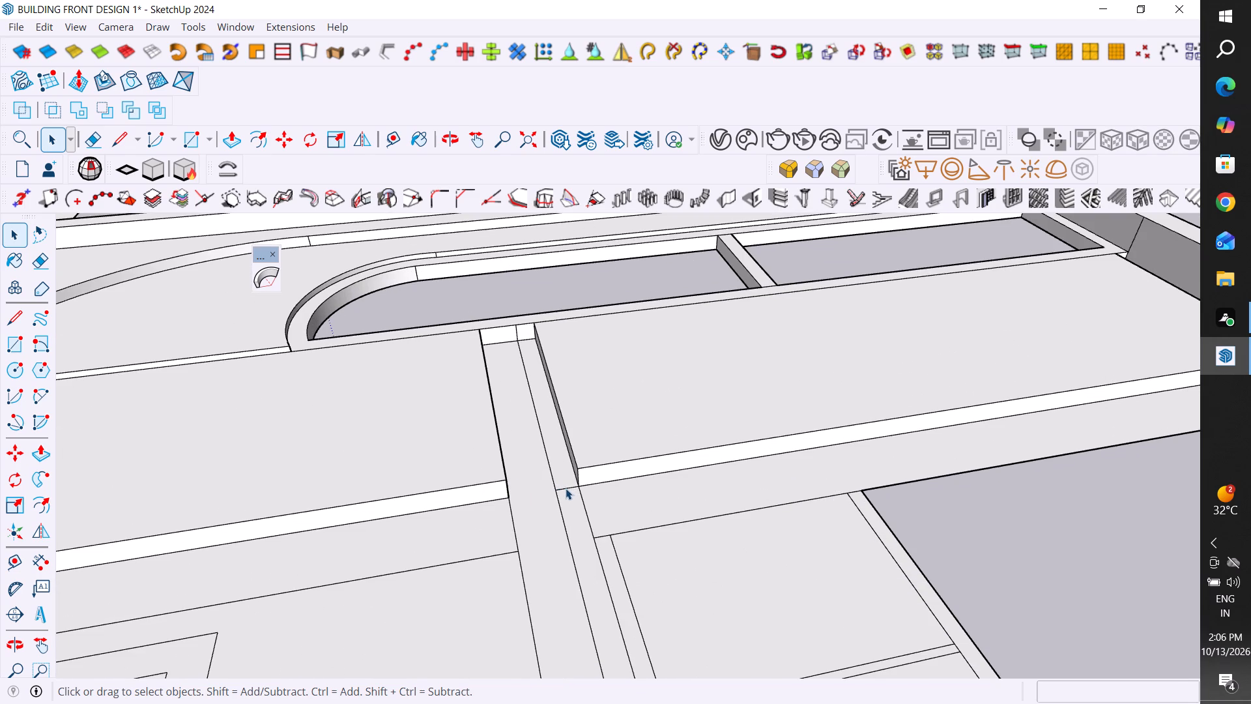
click(566, 488)
key(Delete)
scroll(558, 488, down, 14)
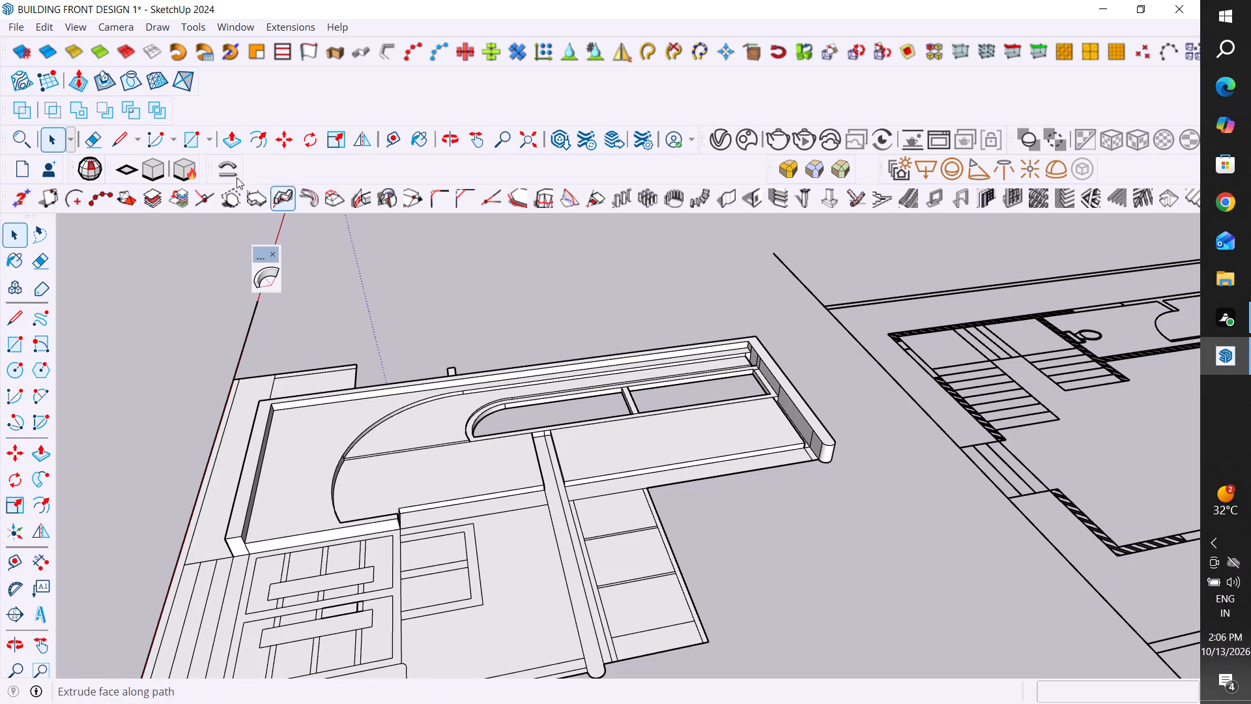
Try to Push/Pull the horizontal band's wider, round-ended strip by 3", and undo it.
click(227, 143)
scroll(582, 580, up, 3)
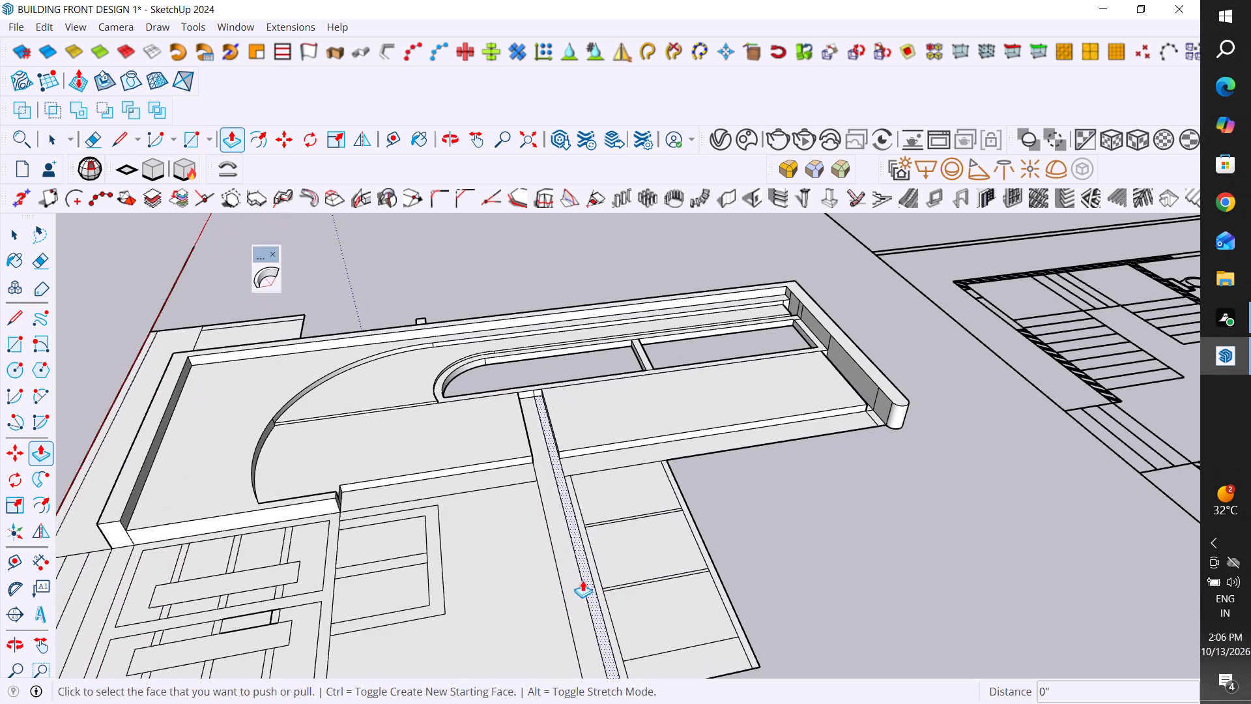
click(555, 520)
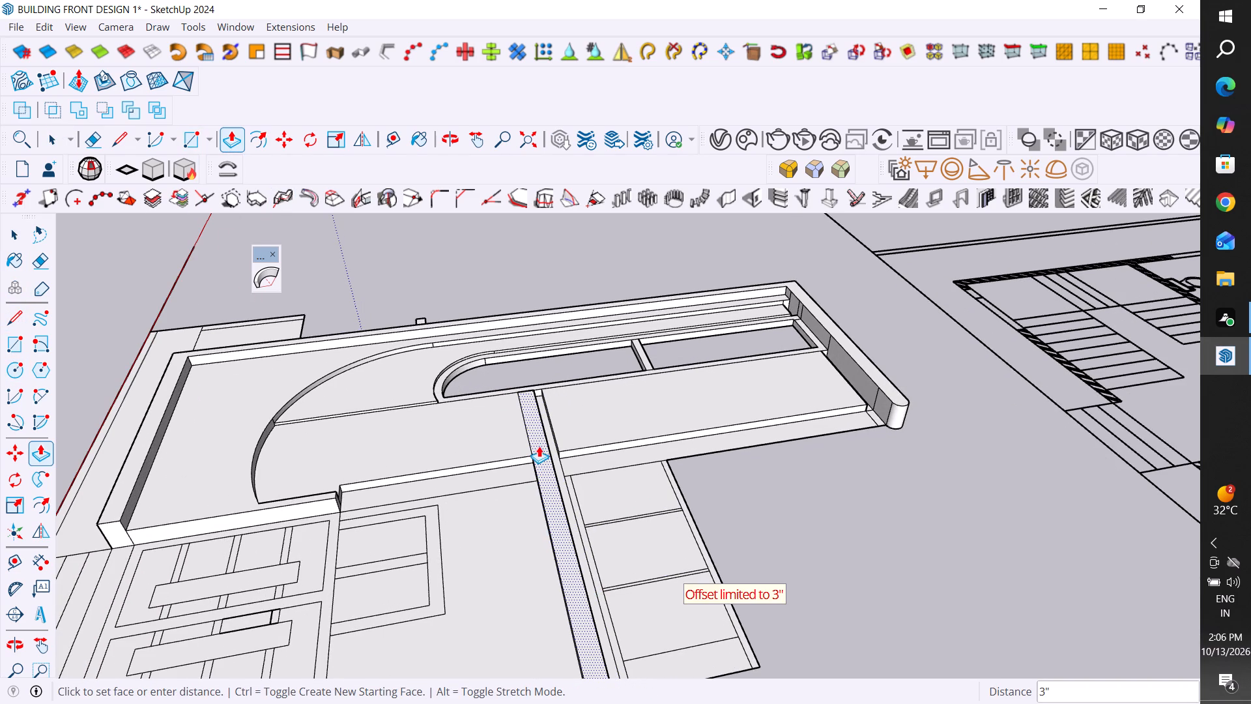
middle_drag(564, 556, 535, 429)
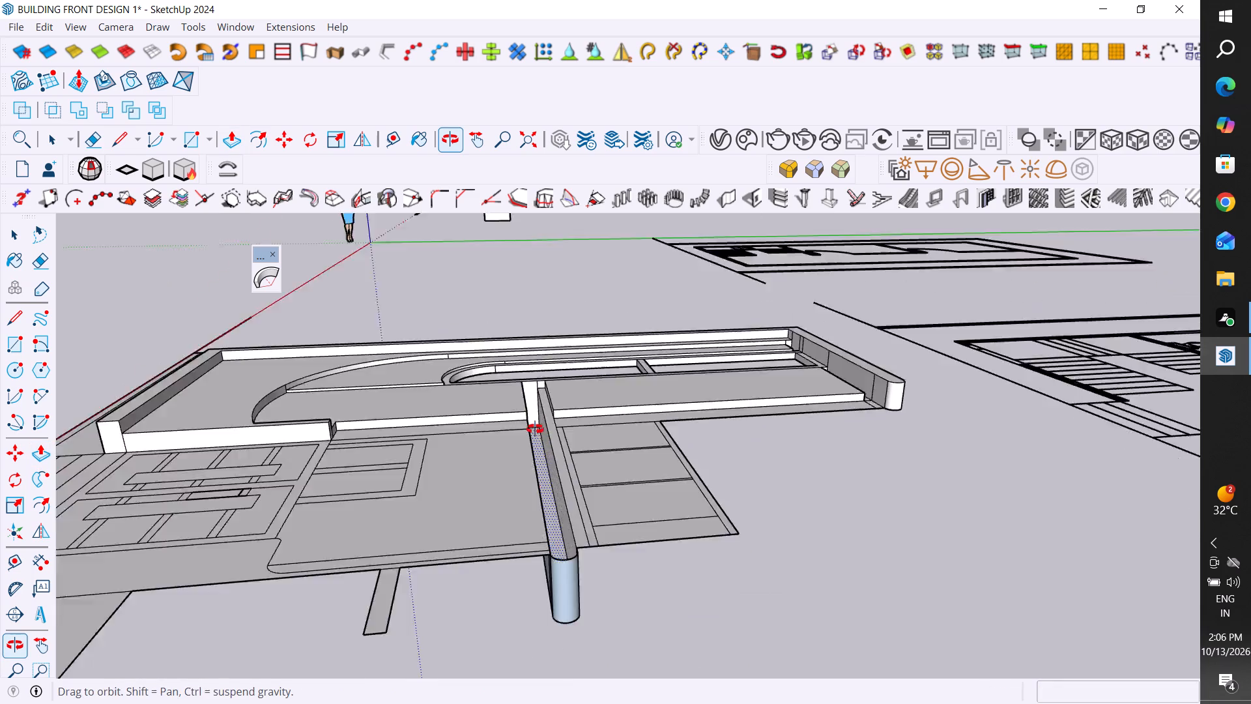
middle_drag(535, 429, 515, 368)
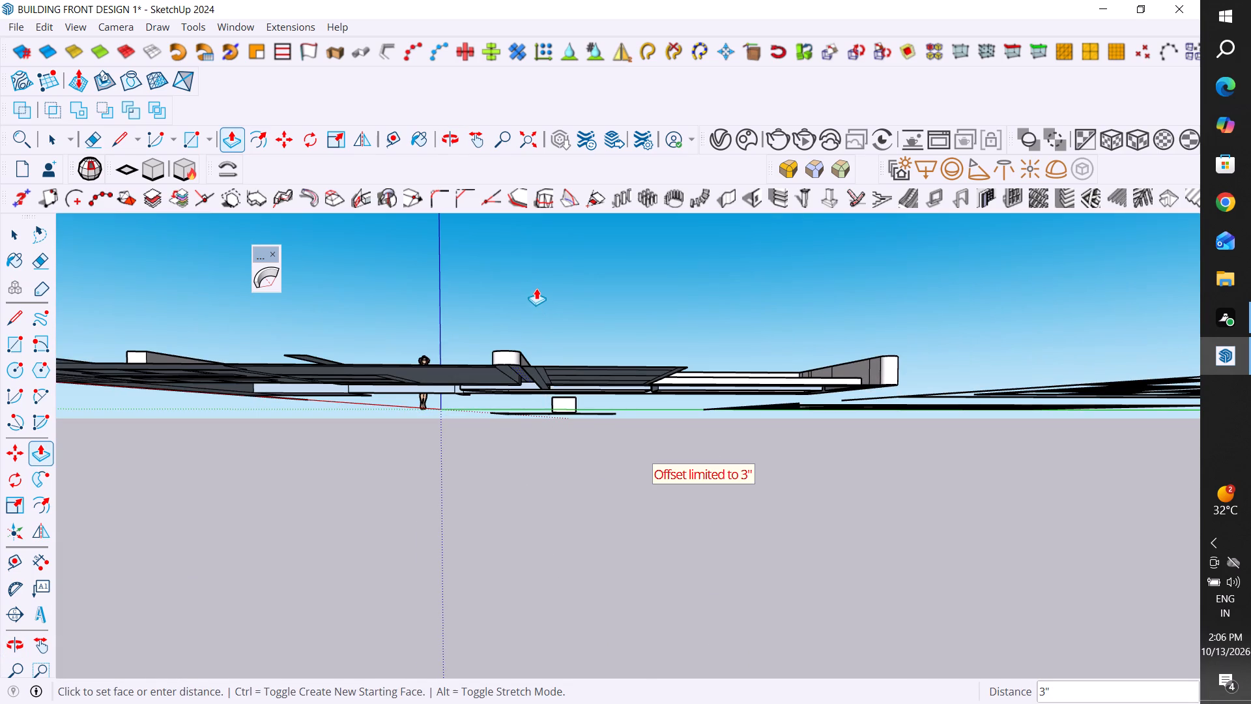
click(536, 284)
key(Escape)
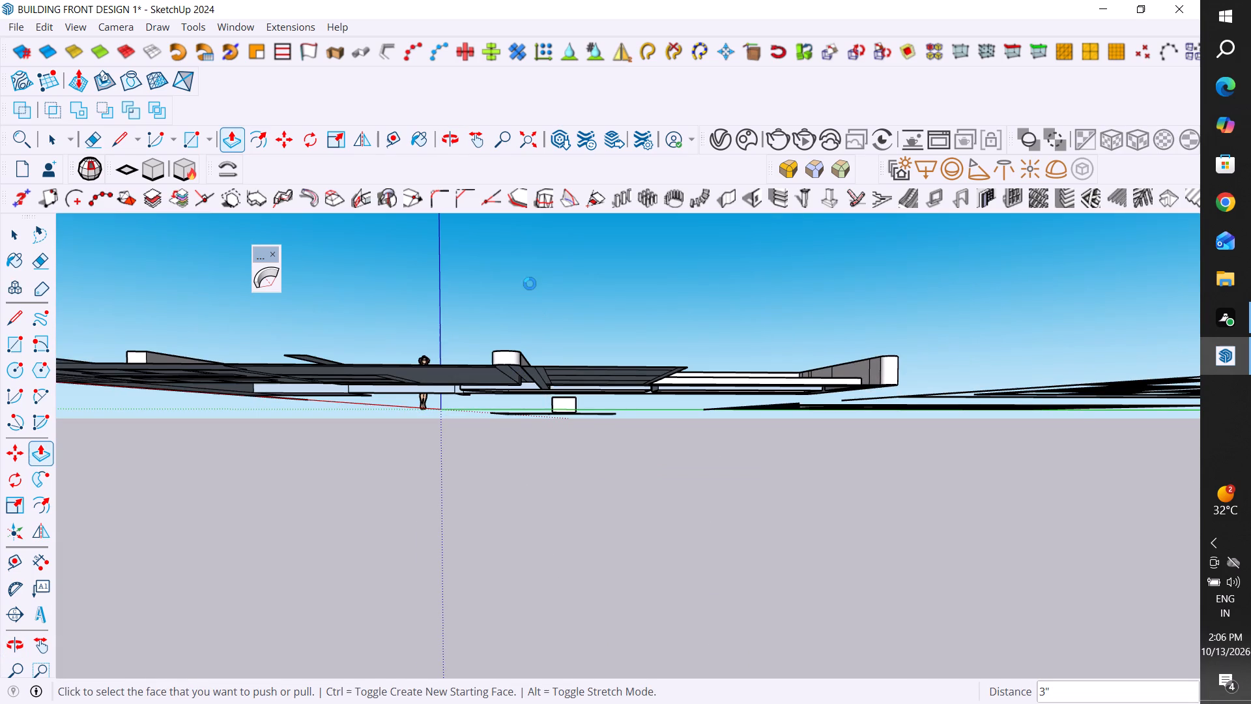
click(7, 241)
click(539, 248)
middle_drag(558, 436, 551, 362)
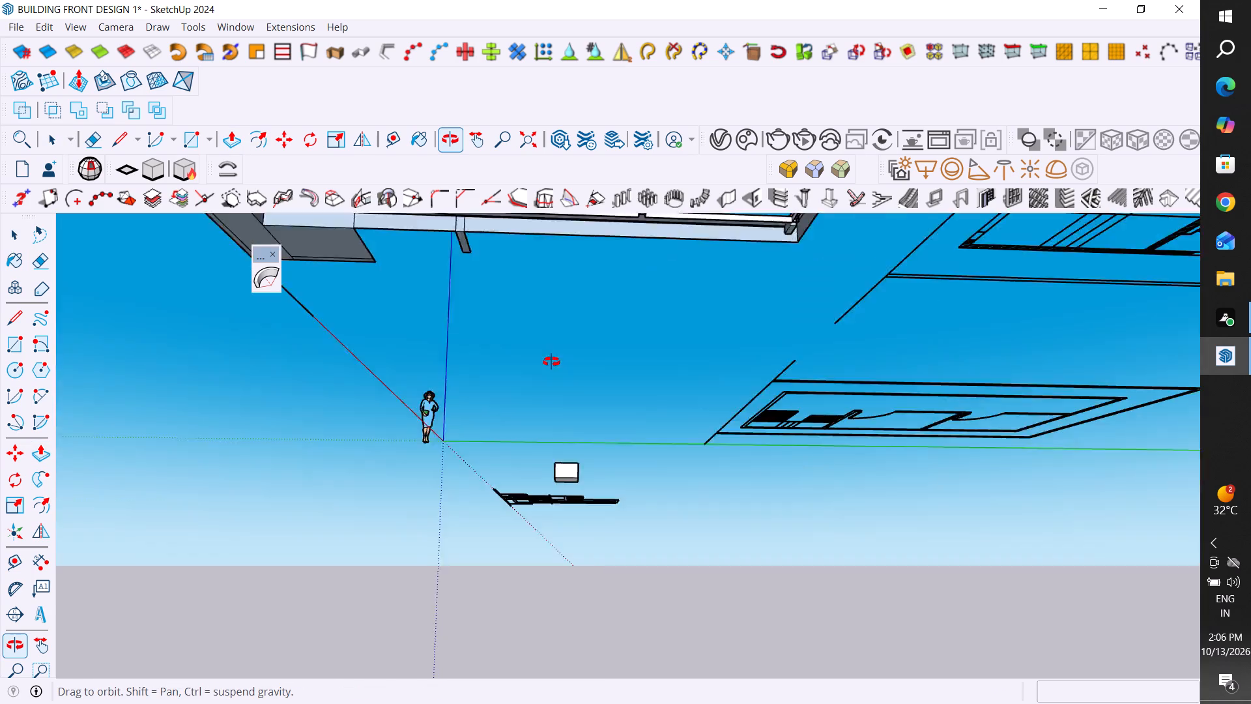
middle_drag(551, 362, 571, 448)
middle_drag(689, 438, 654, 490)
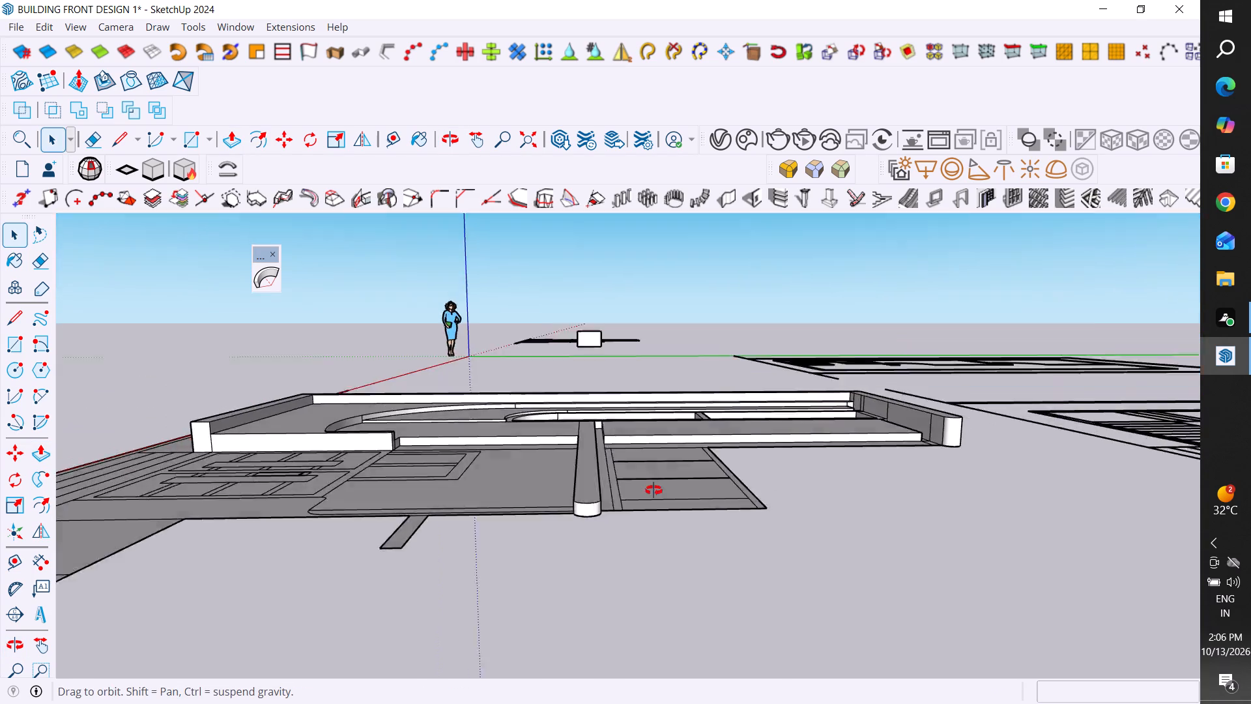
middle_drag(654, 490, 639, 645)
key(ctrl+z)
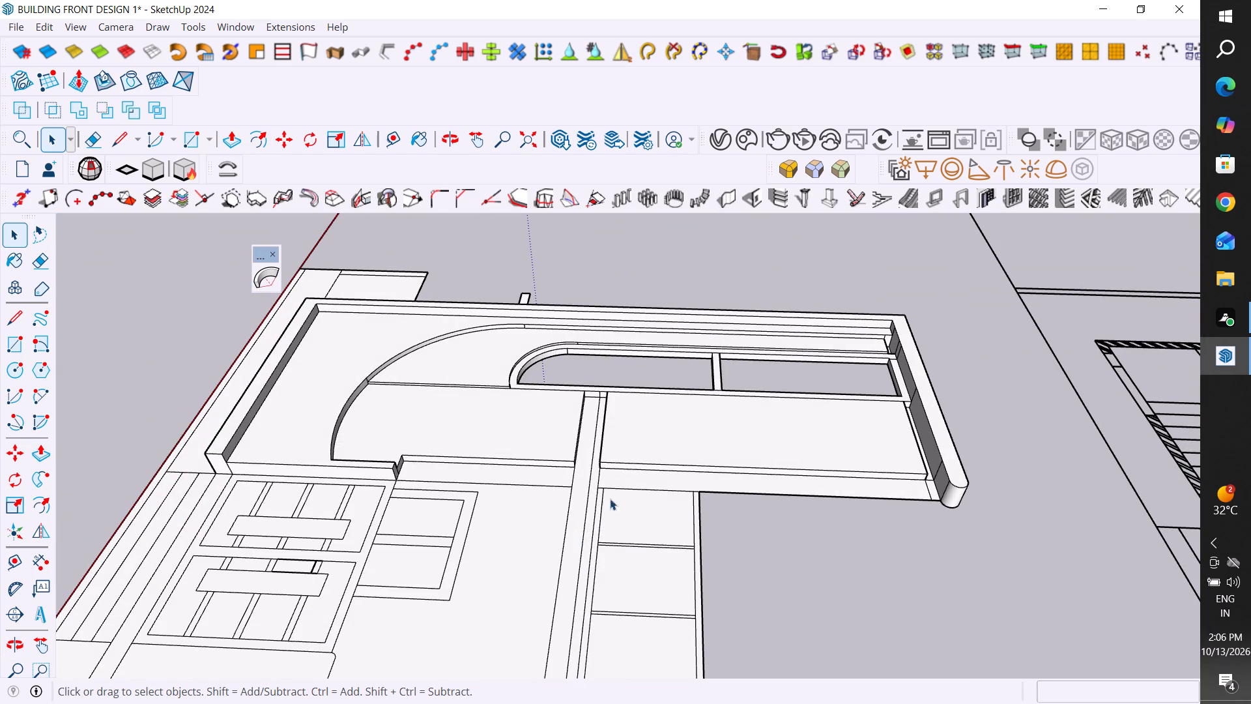
Push/Pull the horizontal band's wider, round-ended strip up by 3".
scroll(683, 357, down, 5)
middle_drag(631, 503, 629, 210)
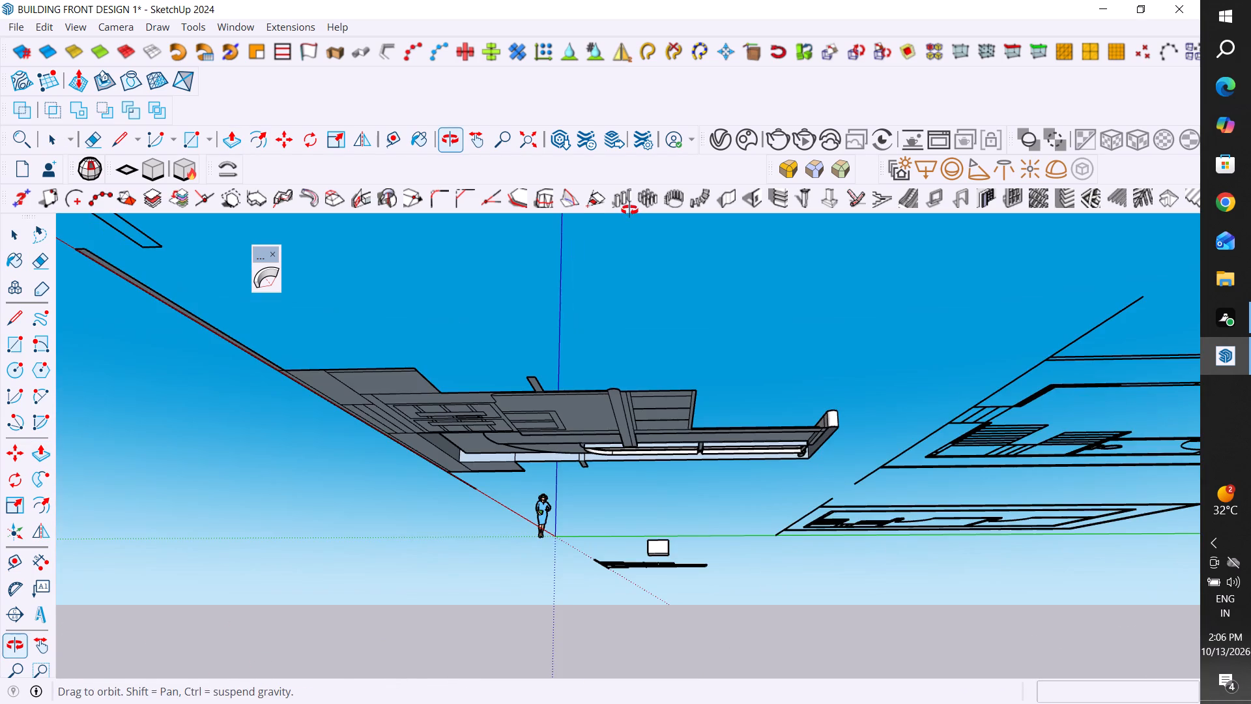
scroll(622, 392, up, 4)
middle_drag(671, 347, 631, 621)
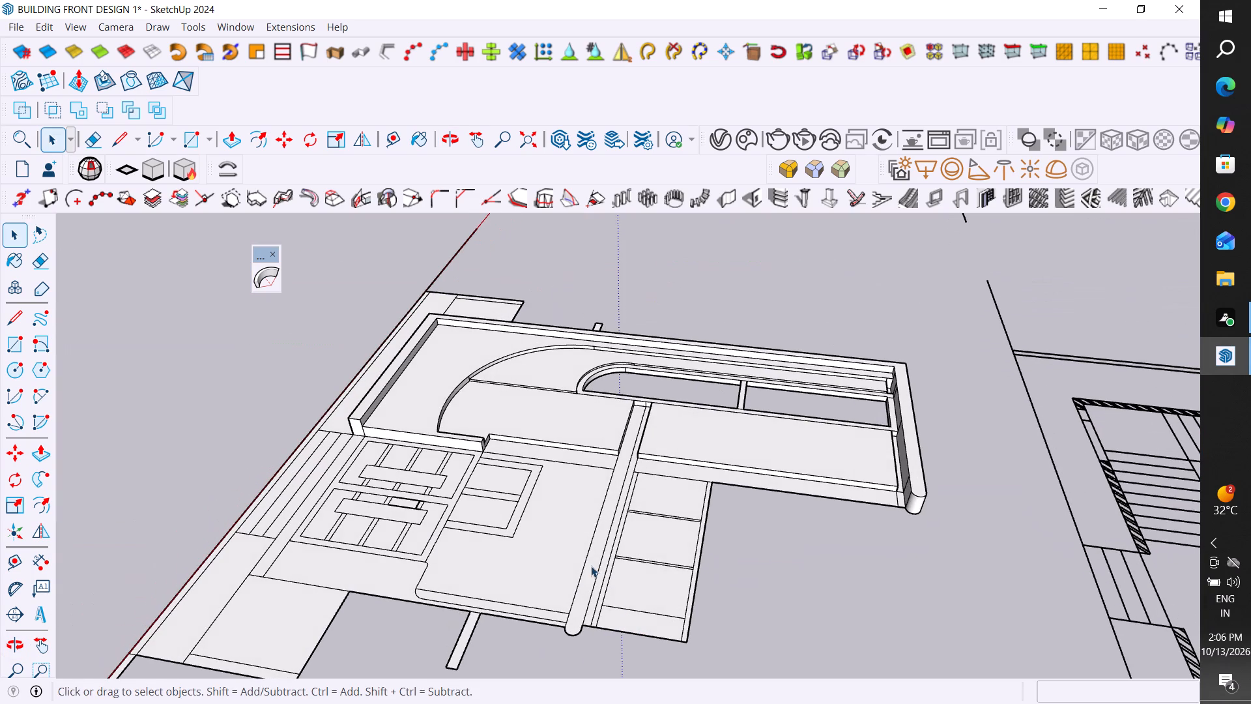
click(591, 566)
middle_drag(594, 566, 738, 553)
scroll(631, 477, up, 5)
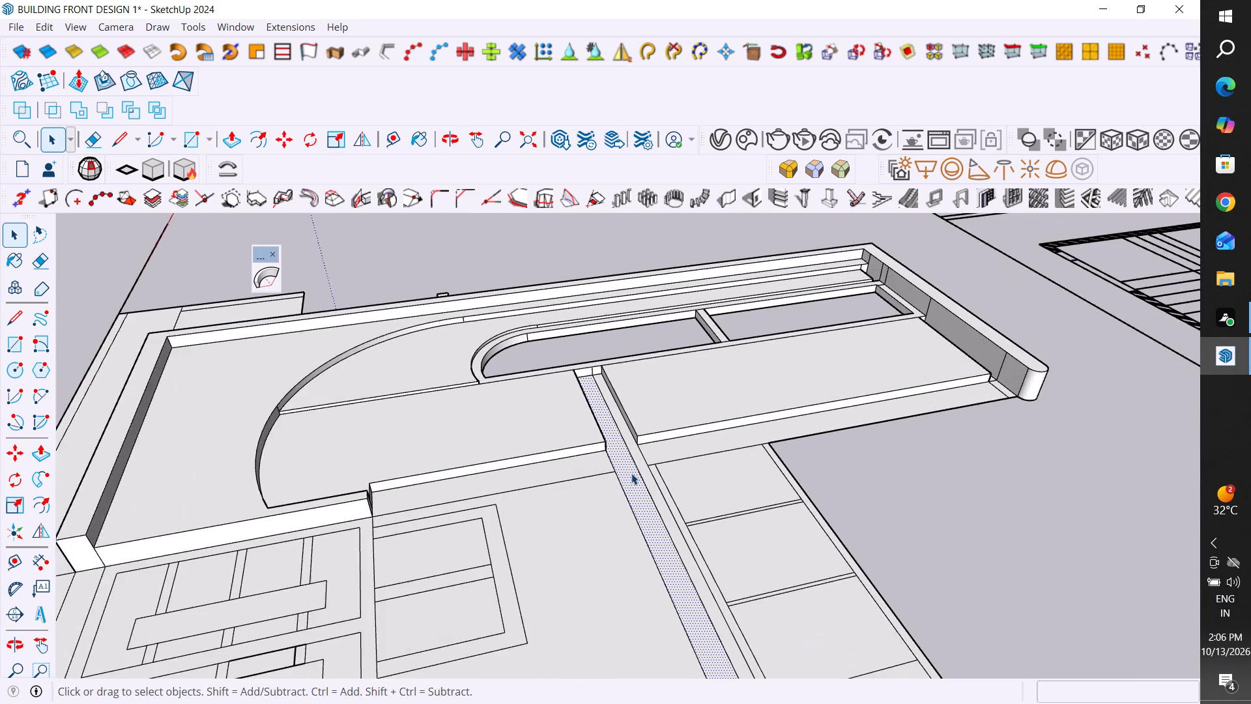
scroll(631, 473, up, 3)
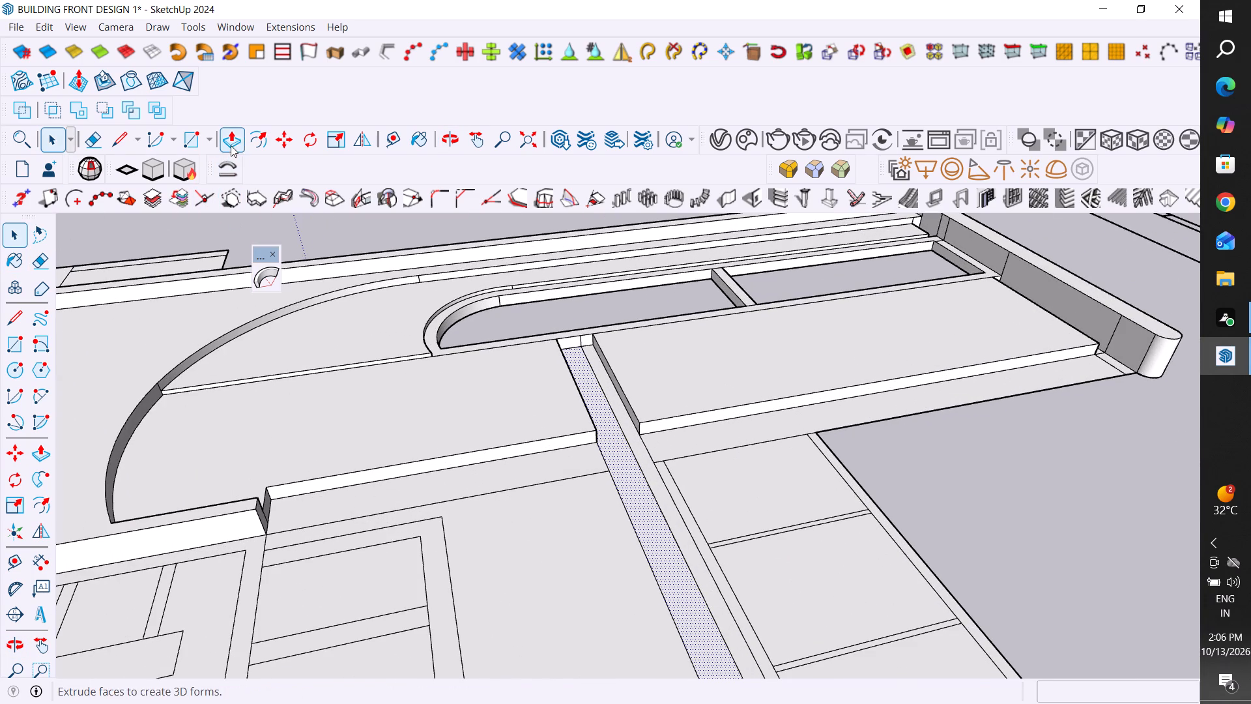
click(238, 135)
click(631, 479)
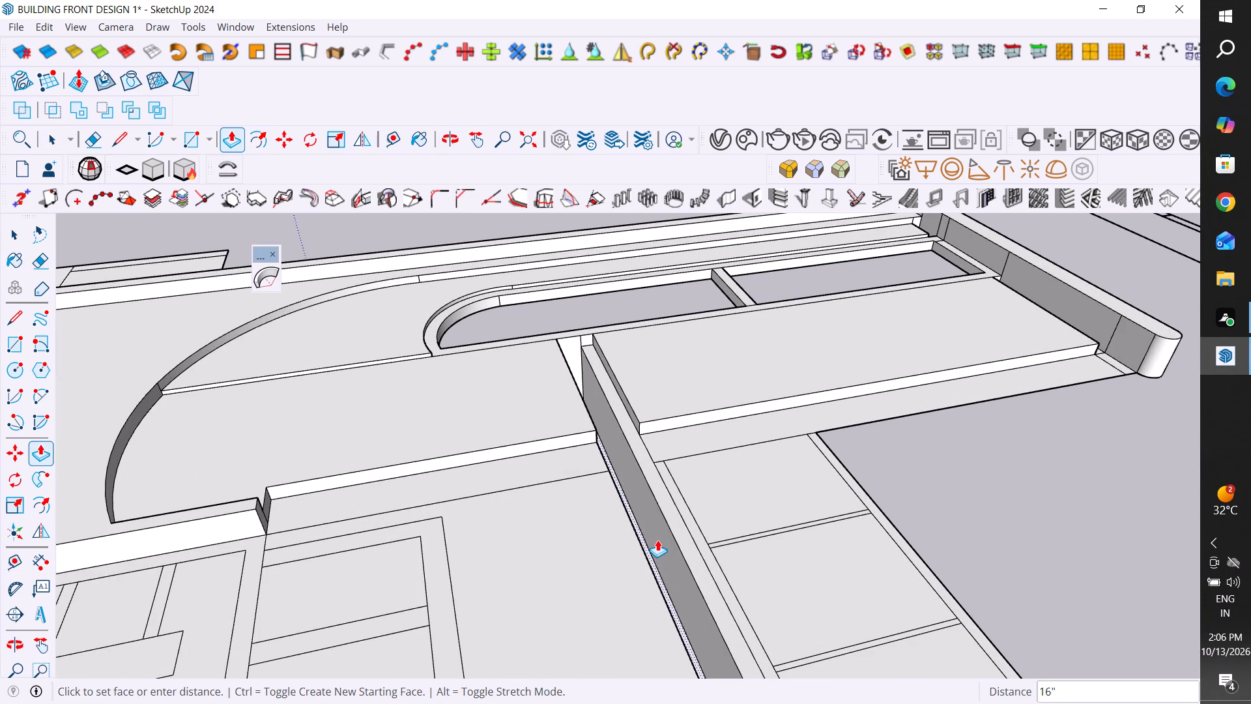
middle_drag(657, 540, 604, 398)
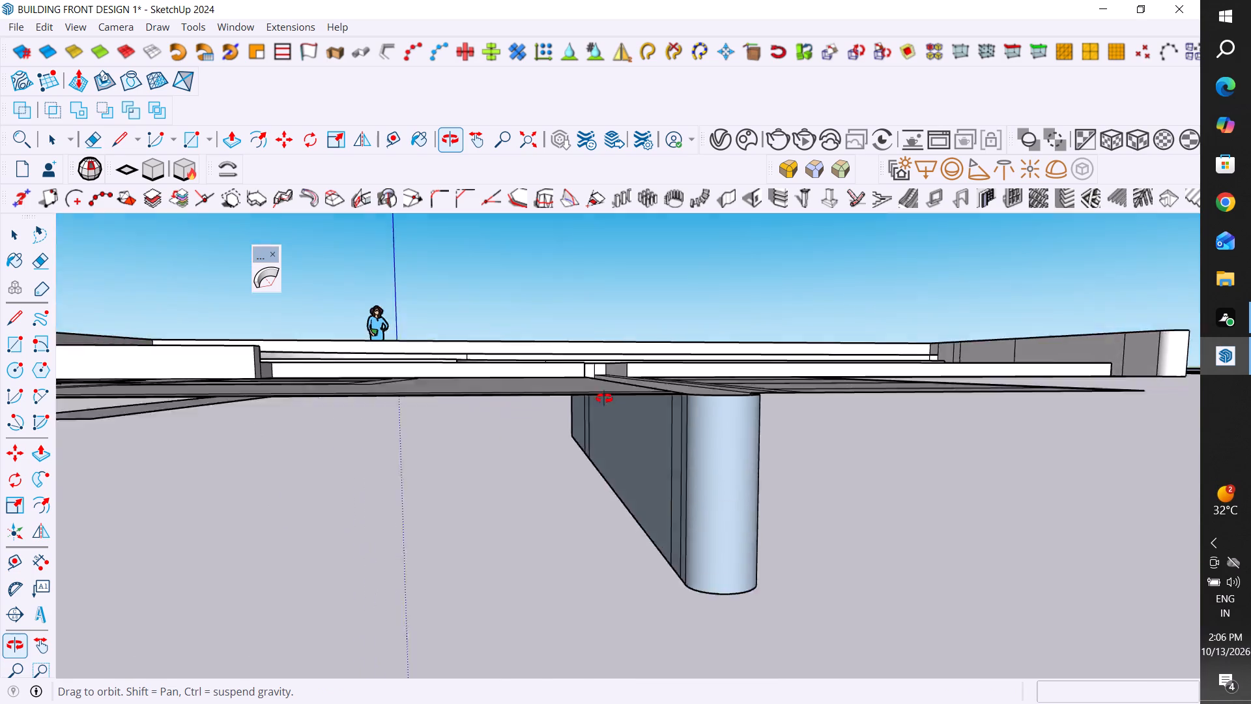
middle_drag(604, 398, 599, 411)
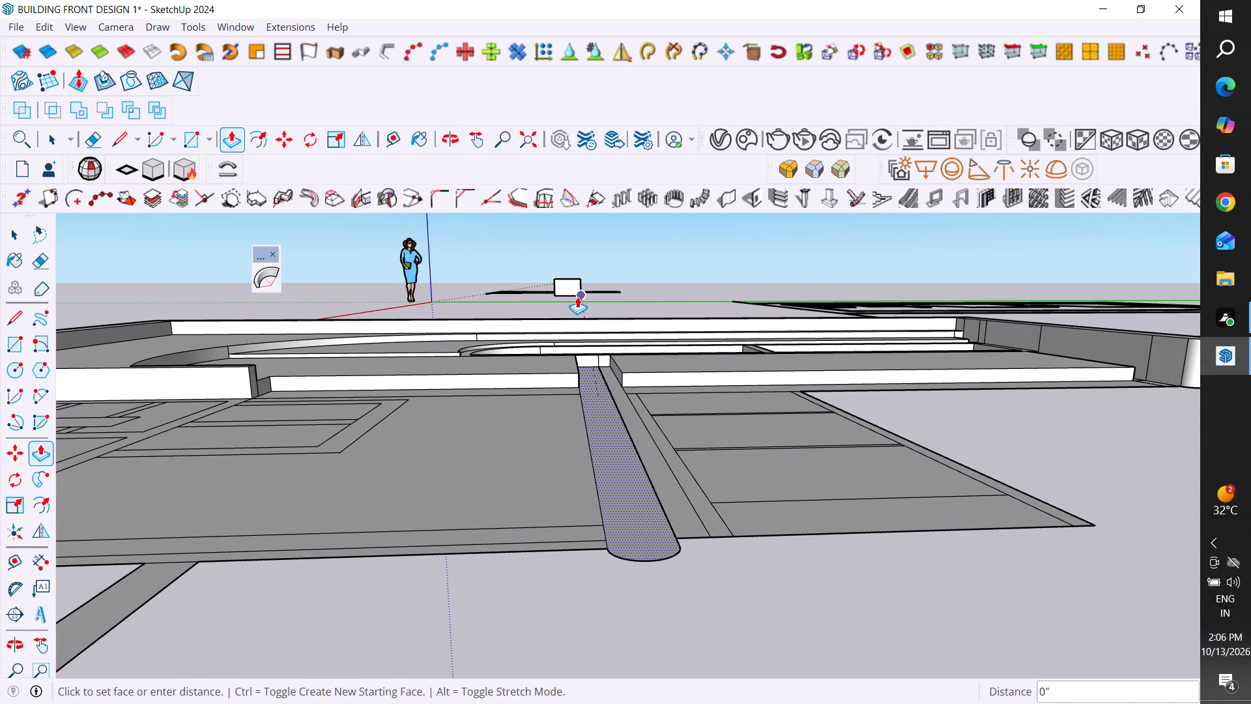
click(625, 275)
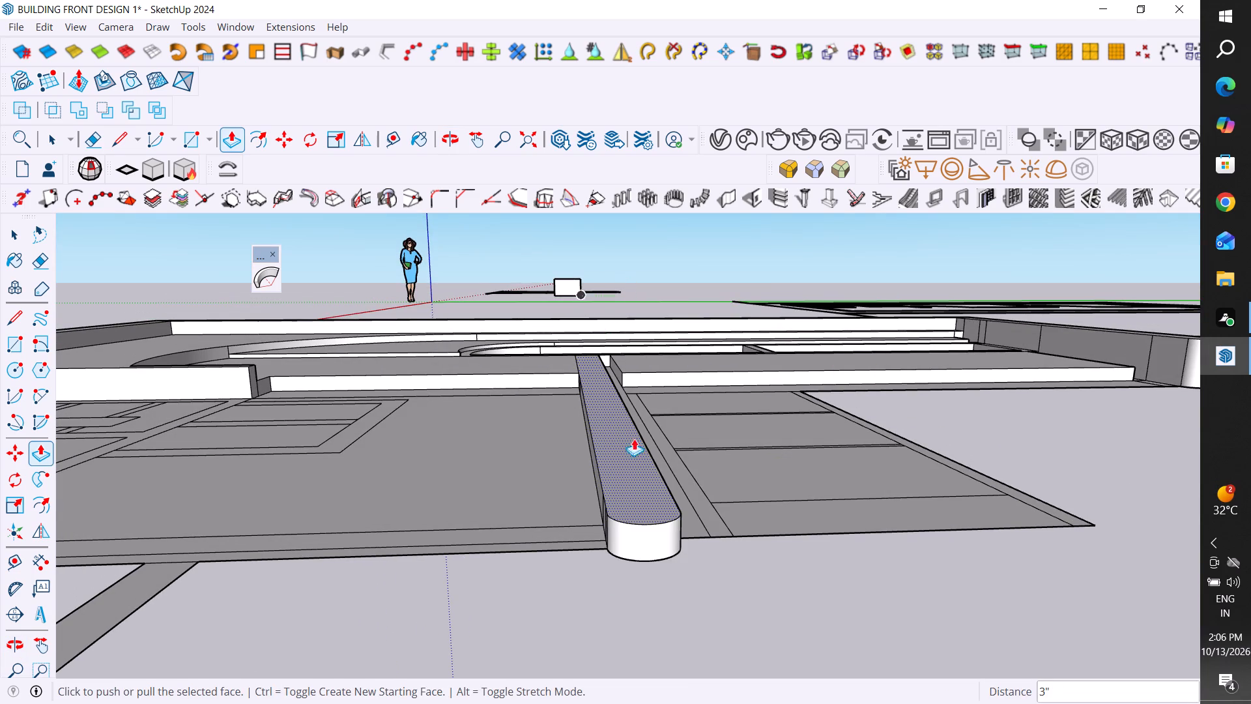
Push/Pull the top of the raised round-ended strip up by a further 3'.
click(637, 495)
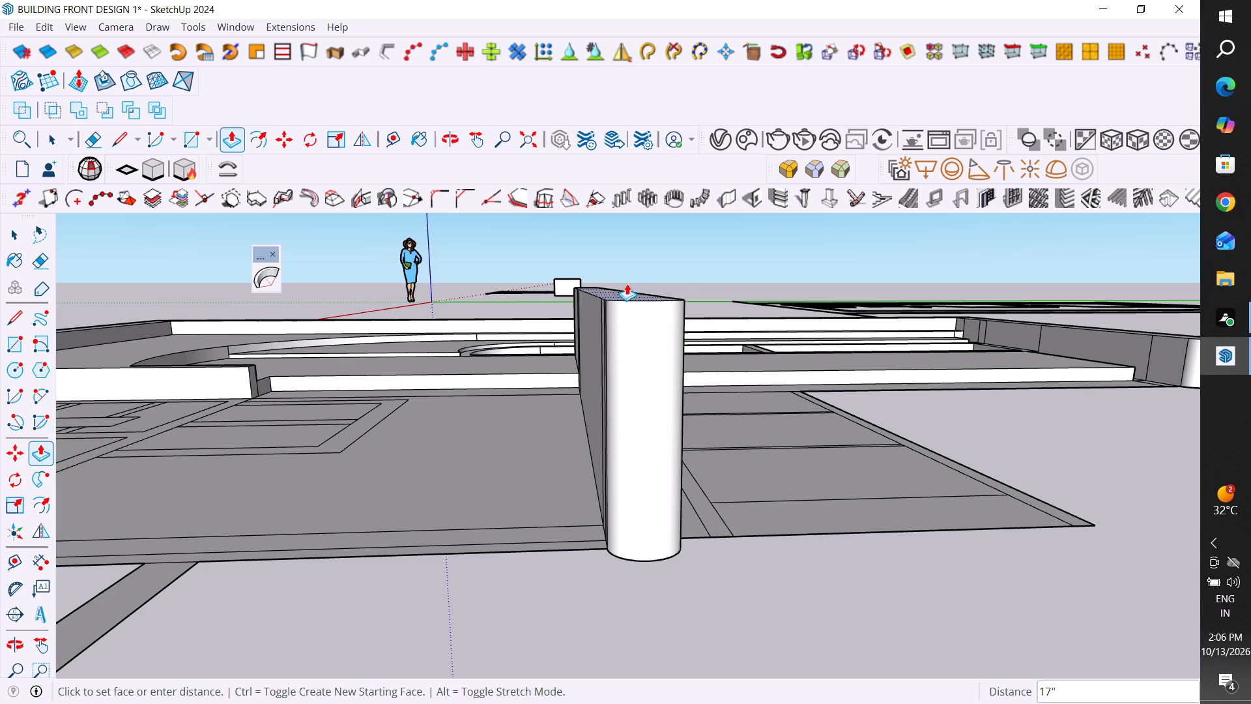
text(3')
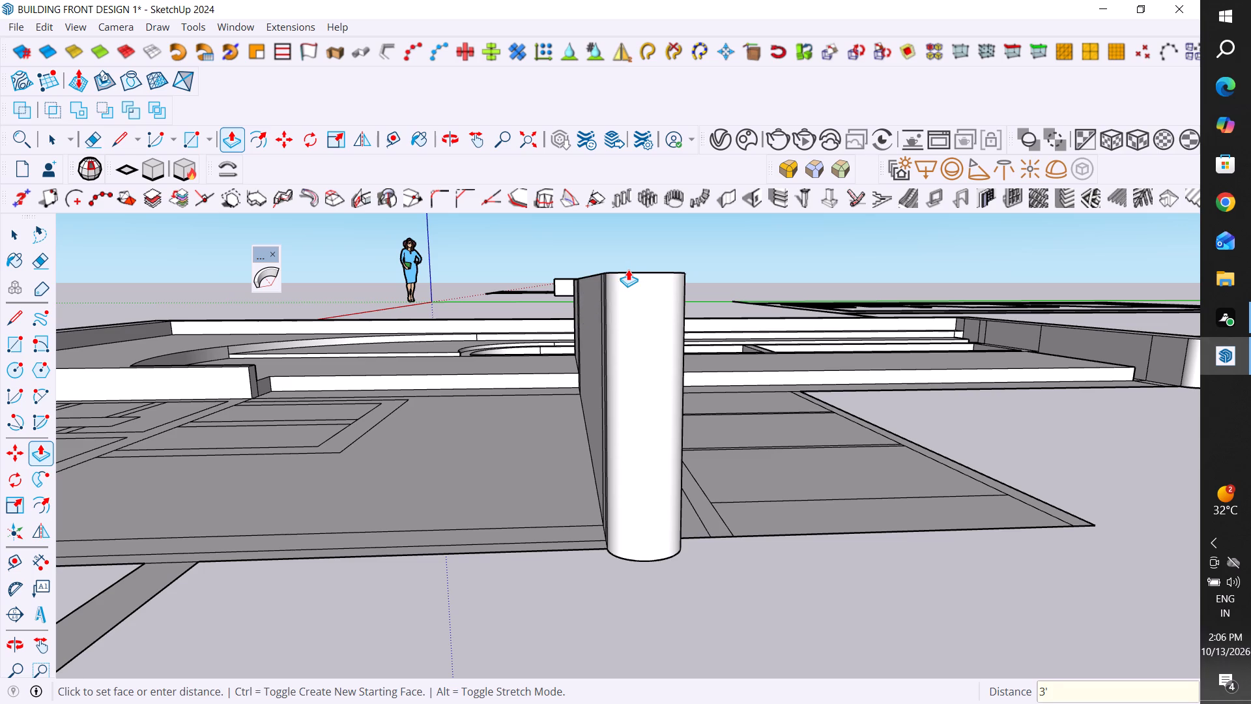
key(Return)
Examine the projecting round-ended band and the whole facade from low and overhead viewpoints.
scroll(628, 269, down, 12)
middle_drag(708, 447, 715, 493)
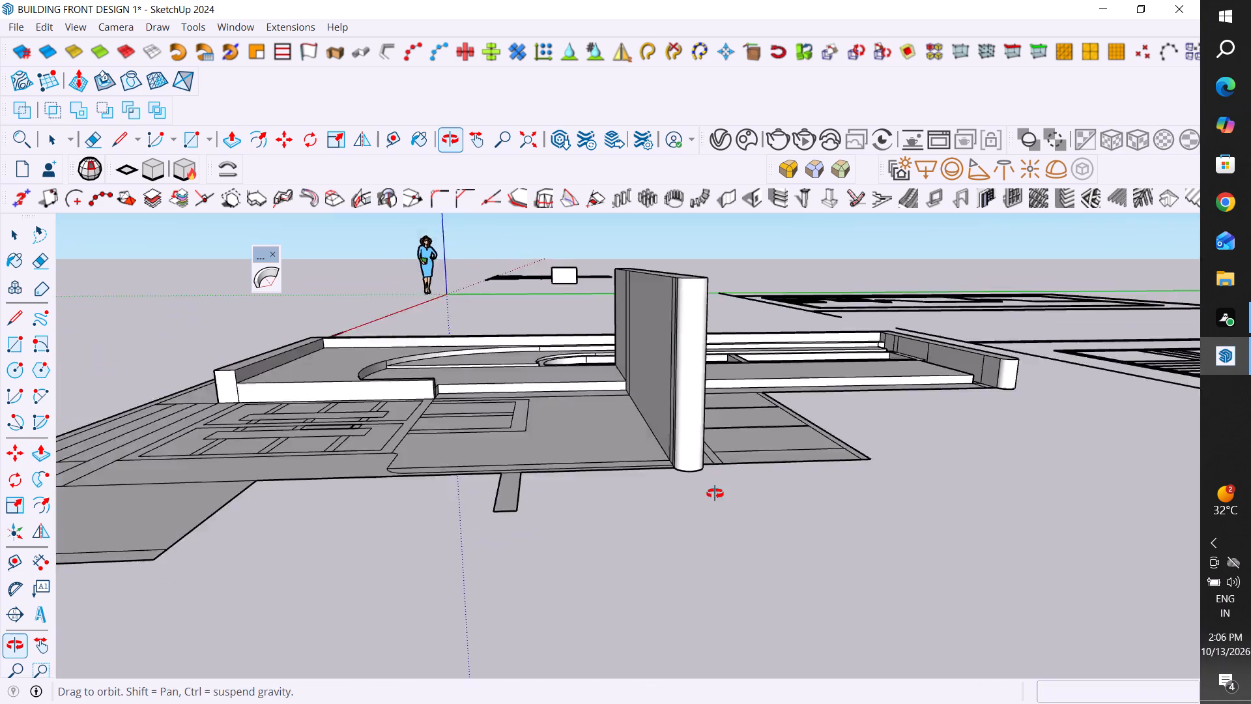
middle_drag(715, 493, 706, 505)
scroll(618, 392, down, 5)
middle_drag(589, 418, 705, 564)
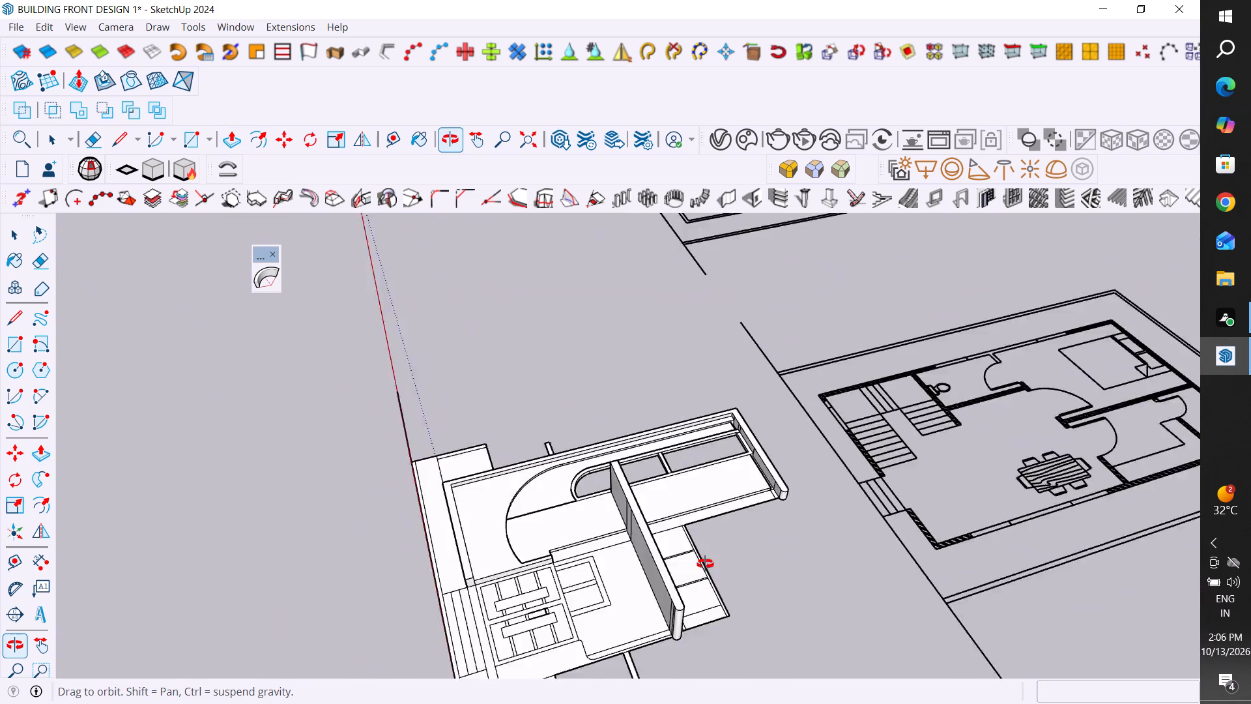
middle_drag(705, 564, 884, 638)
middle_drag(549, 551, 752, 694)
middle_drag(797, 552, 790, 567)
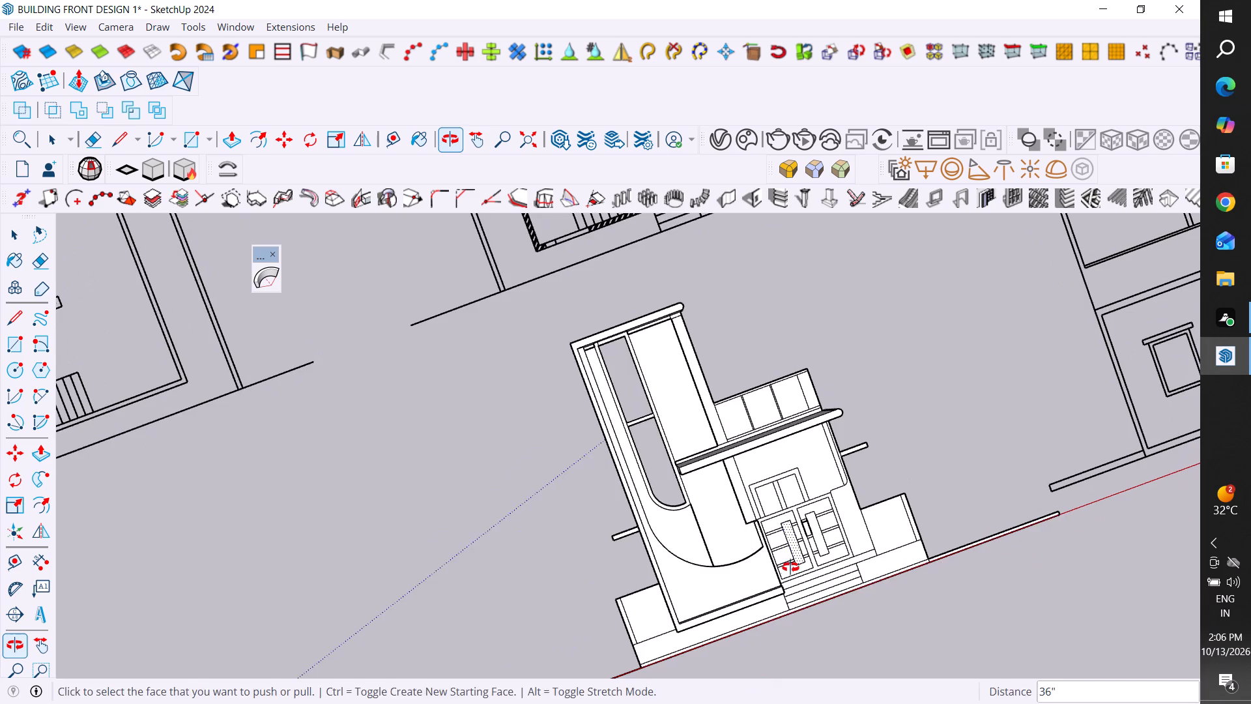
Examine the projecting round-ended band and the wall and entrance area below it from front and low viewpoints.
middle_drag(790, 567, 736, 664)
middle_drag(605, 289, 750, 245)
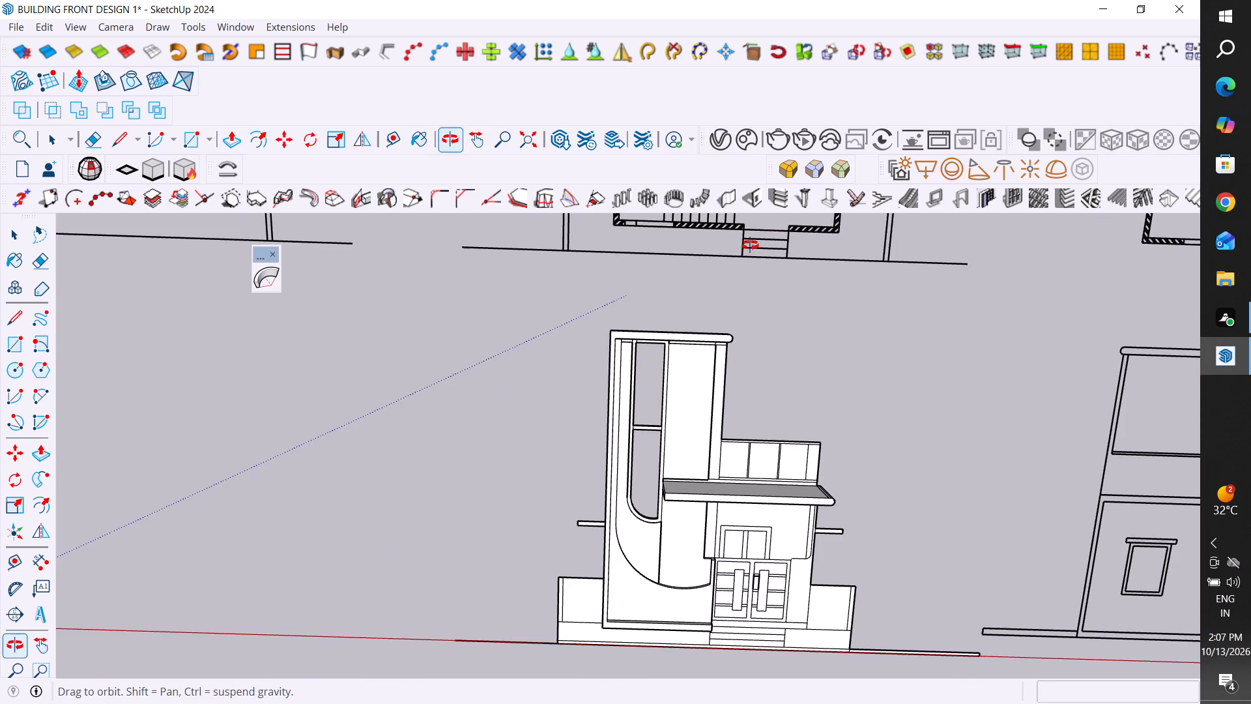
middle_drag(750, 245, 770, 329)
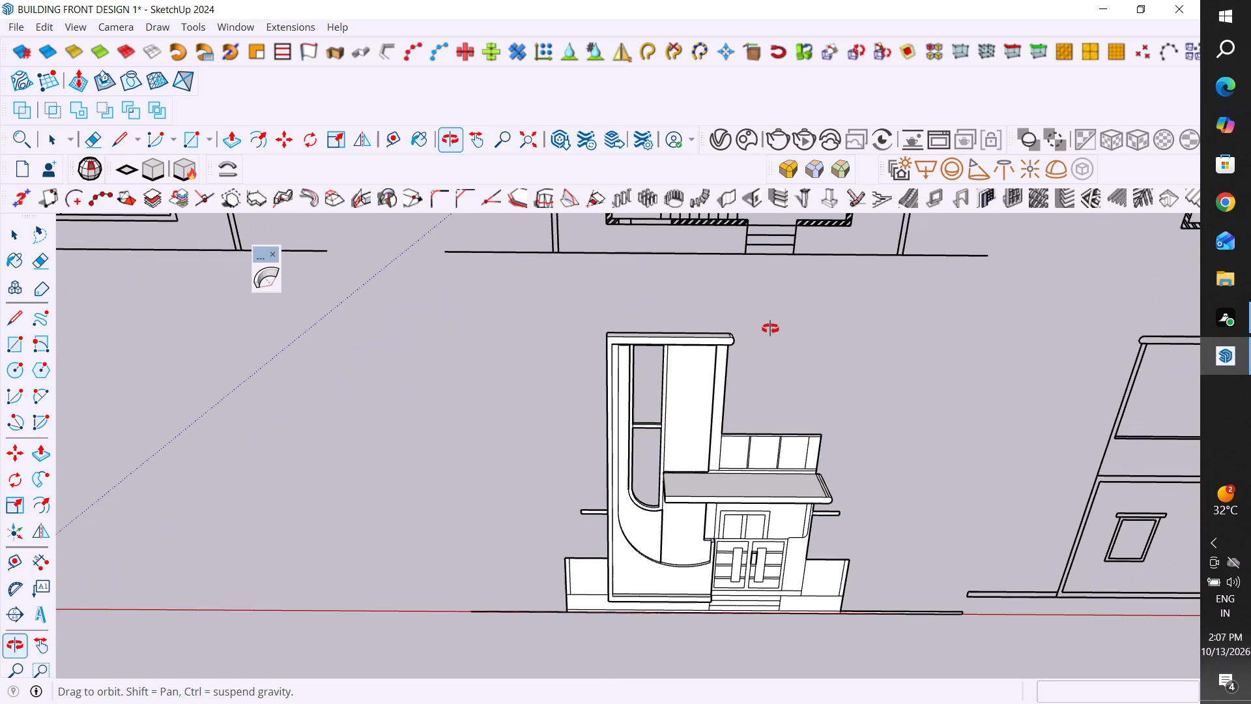
middle_drag(770, 329, 740, 311)
scroll(839, 521, up, 5)
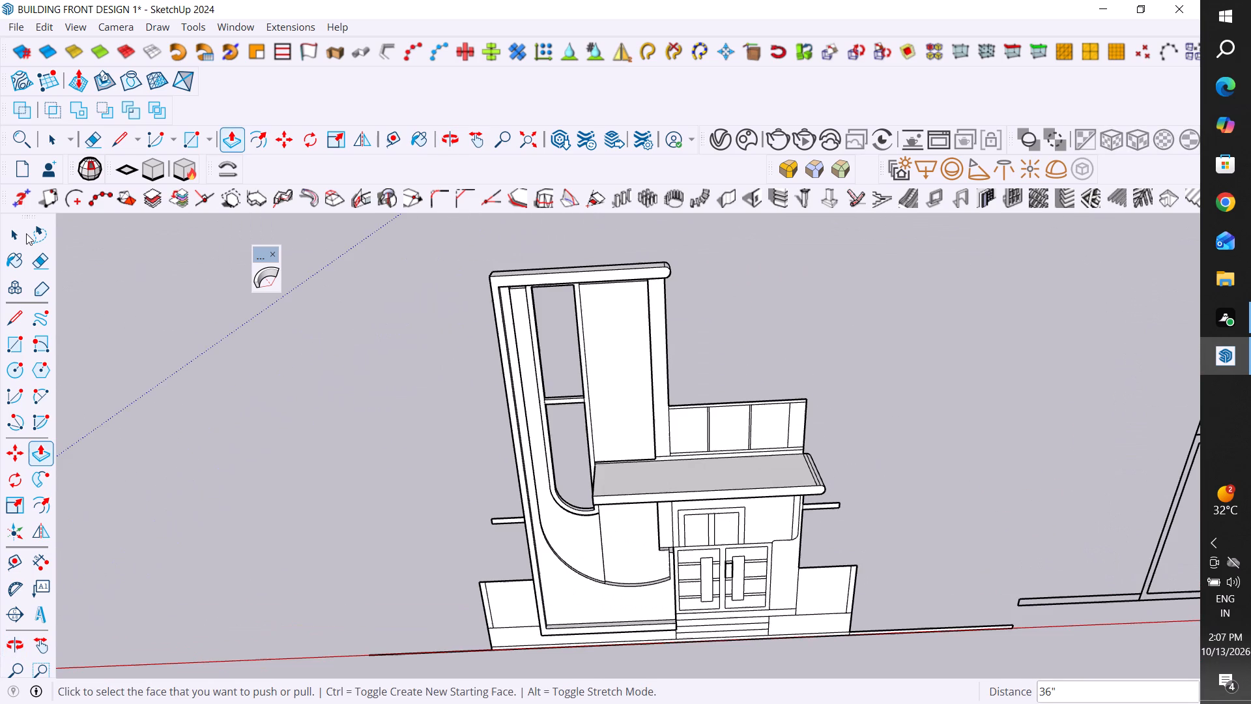
click(17, 238)
click(314, 435)
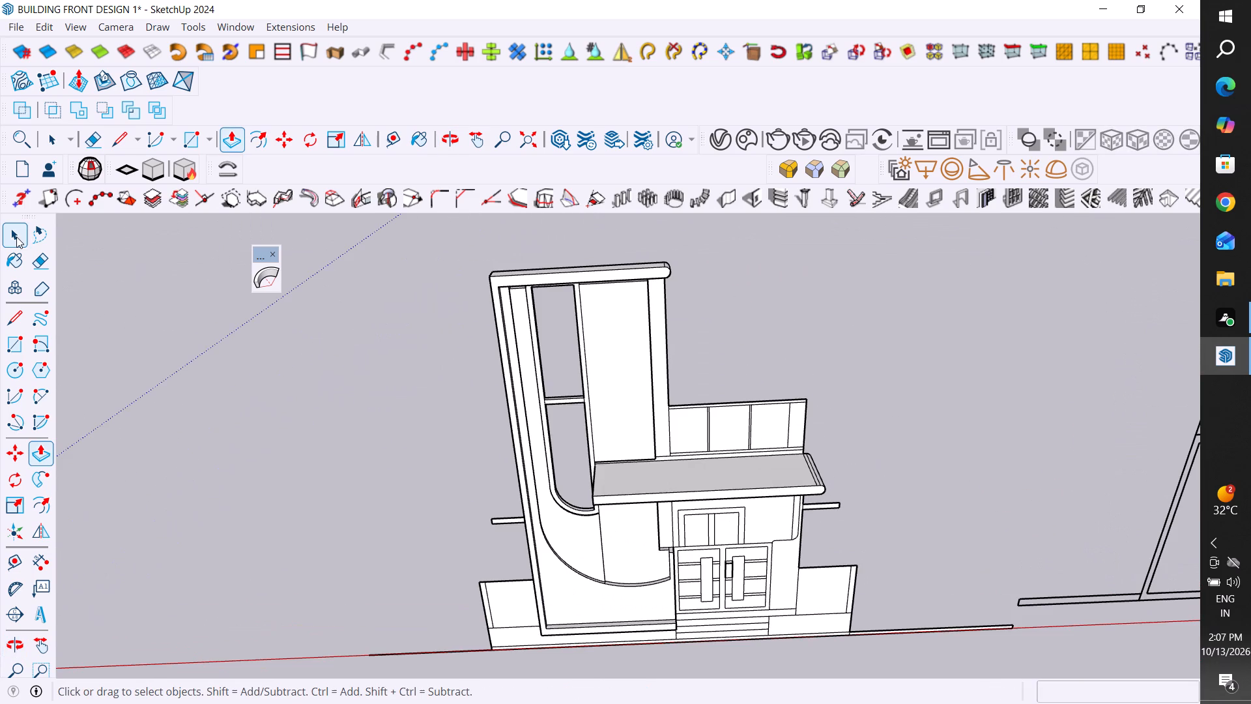
scroll(627, 570, up, 8)
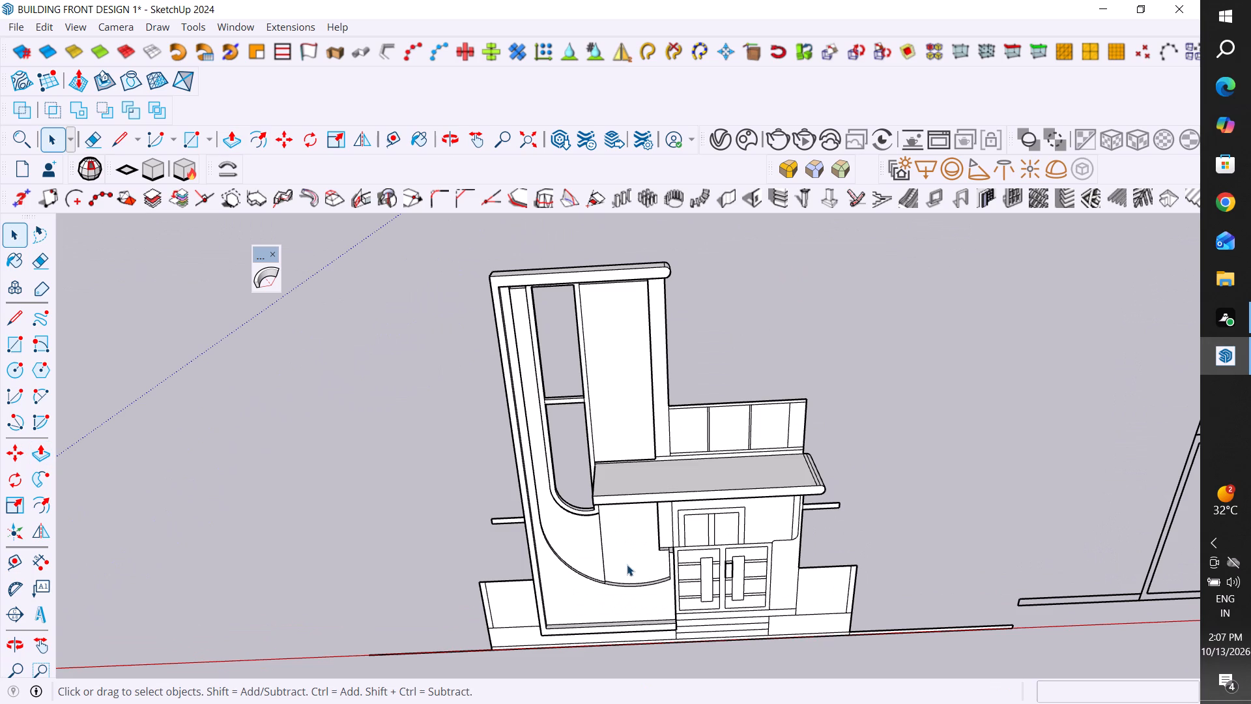
scroll(727, 513, up, 4)
scroll(661, 553, up, 3)
middle_drag(689, 536, 689, 486)
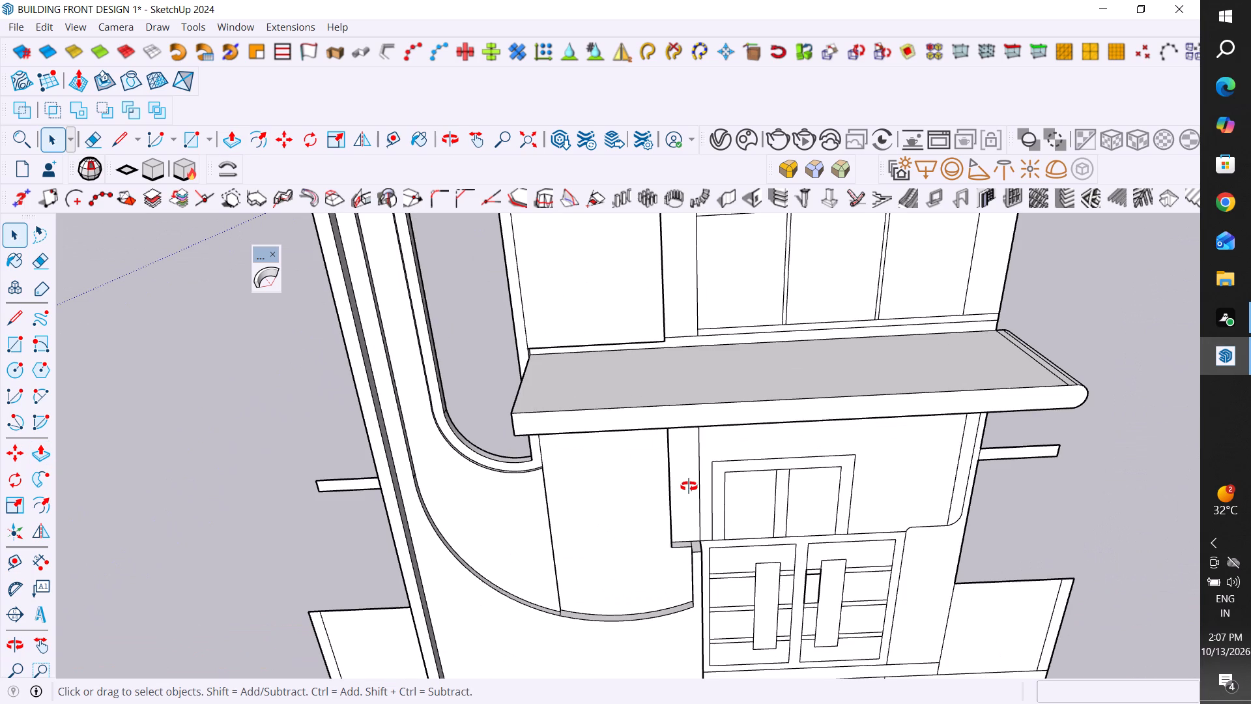
middle_drag(689, 486, 667, 303)
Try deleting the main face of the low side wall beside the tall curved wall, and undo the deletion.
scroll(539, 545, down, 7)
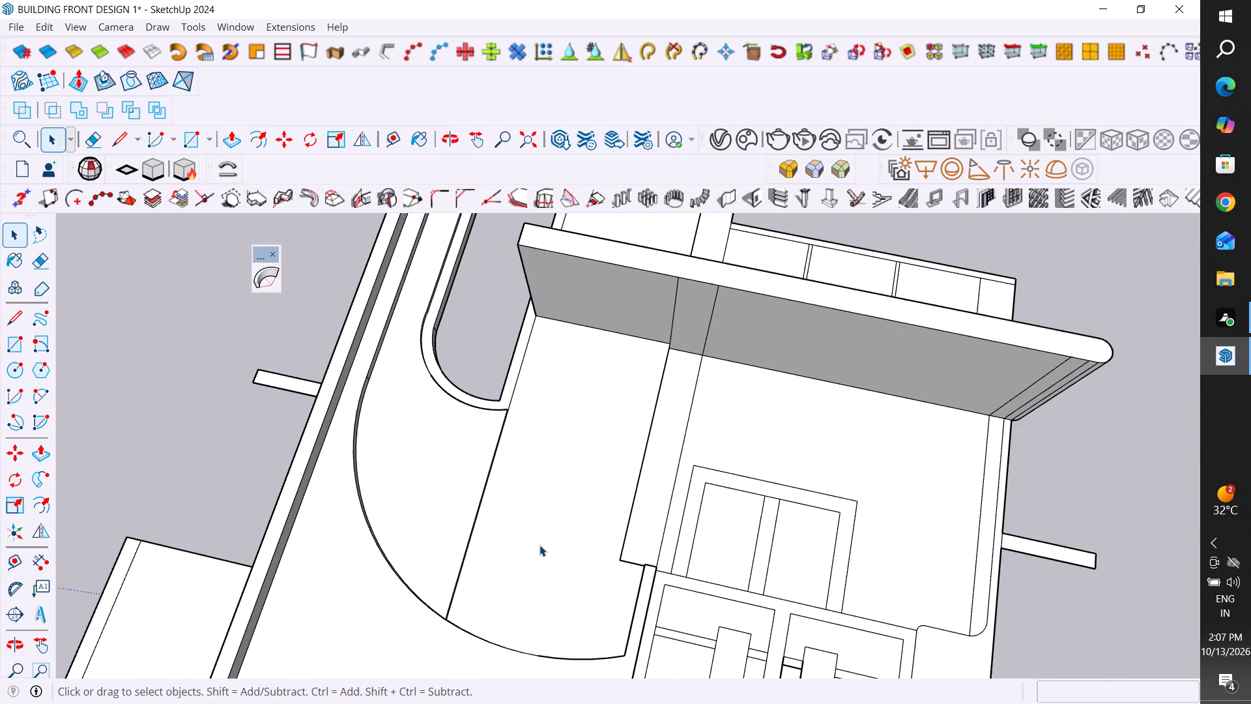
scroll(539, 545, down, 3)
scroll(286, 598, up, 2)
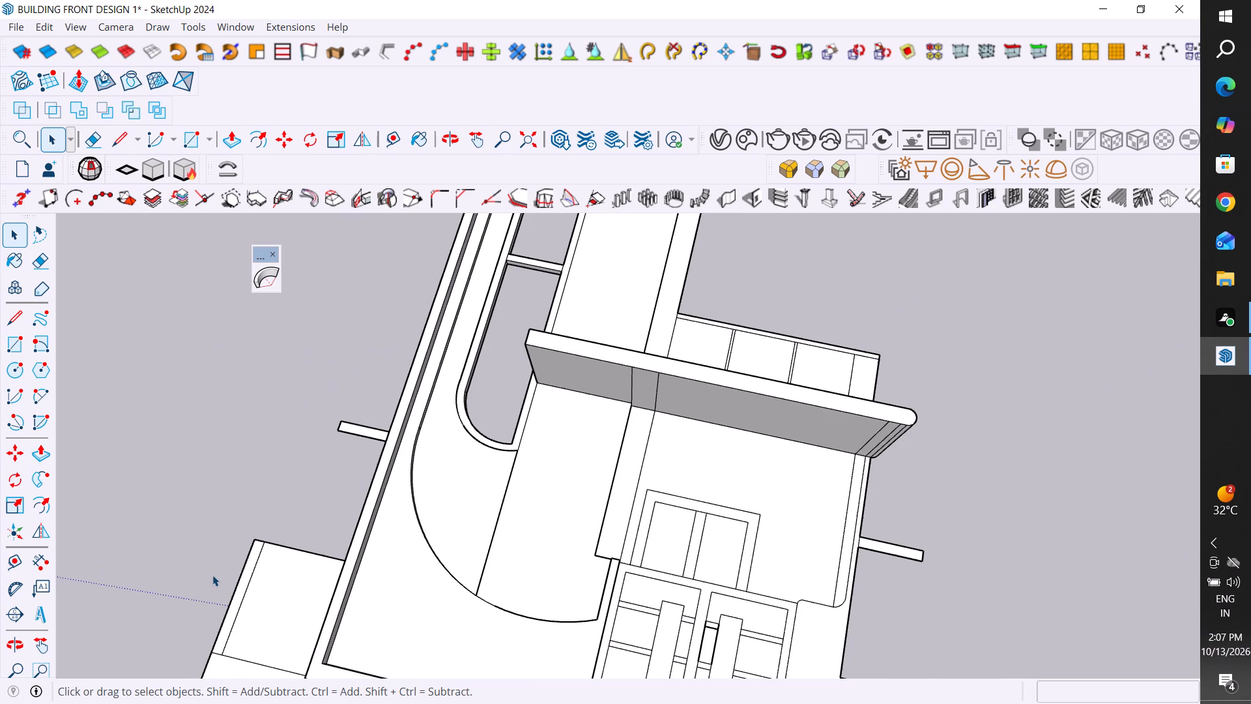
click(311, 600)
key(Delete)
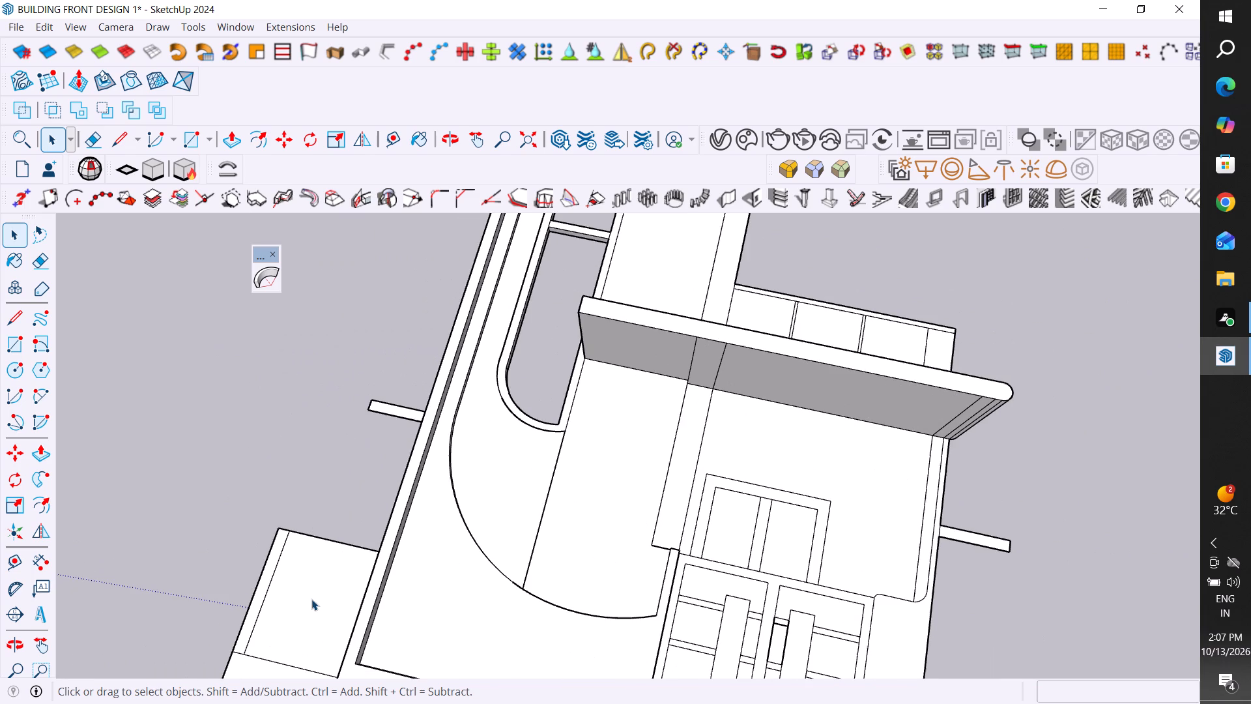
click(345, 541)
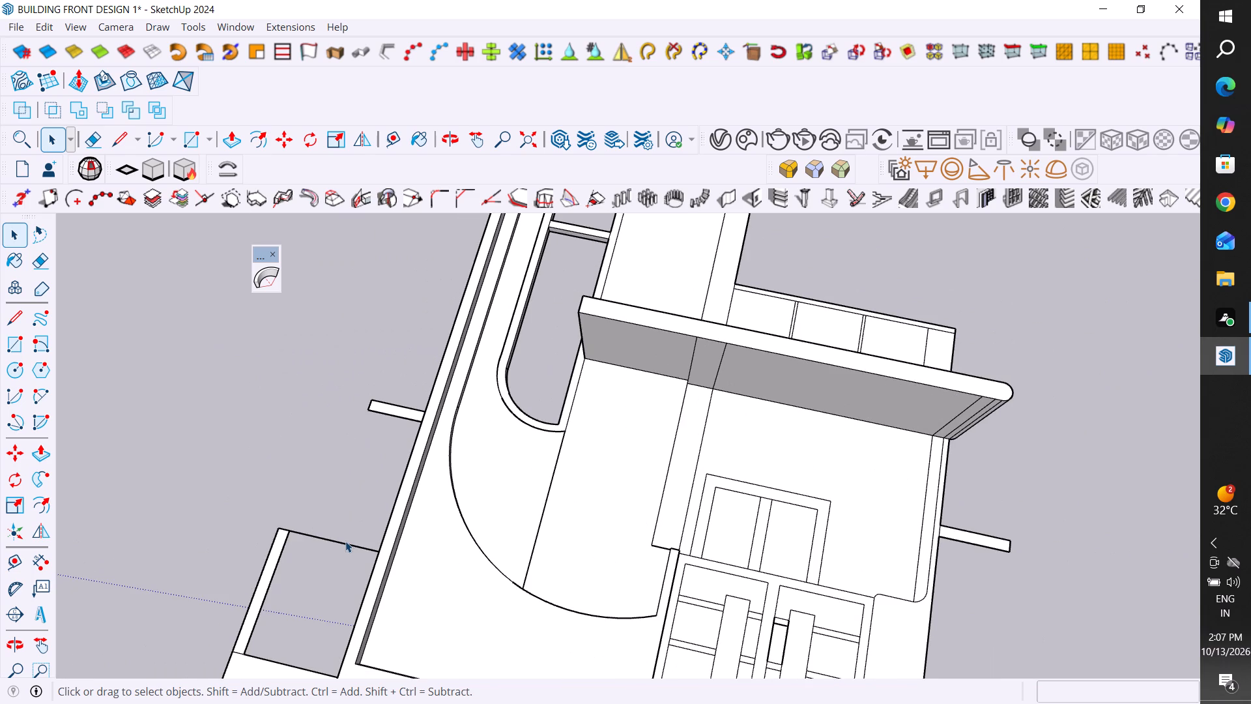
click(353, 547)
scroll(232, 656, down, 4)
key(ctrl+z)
Examine the facade around the projecting band, tall curved wall and entrance from overhead, front and low viewpoints.
scroll(312, 491, down, 5)
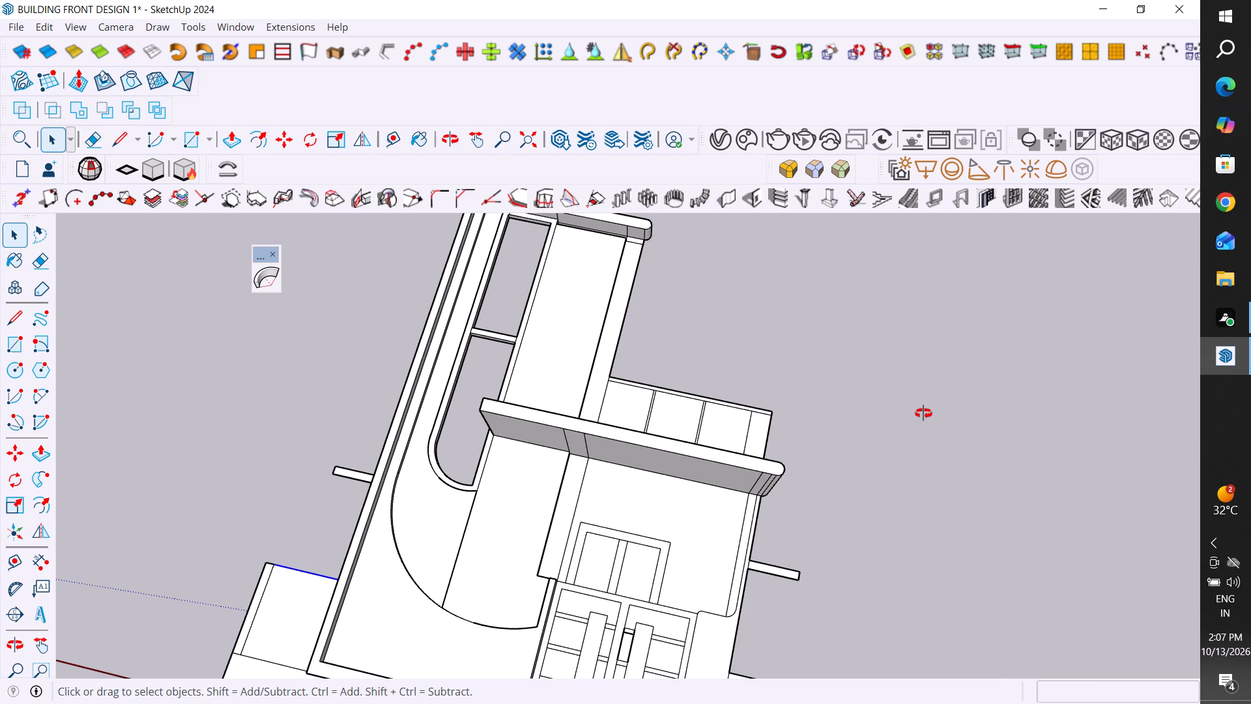
middle_drag(855, 539, 923, 413)
middle_drag(923, 413, 966, 332)
scroll(660, 589, up, 2)
middle_drag(879, 536, 893, 650)
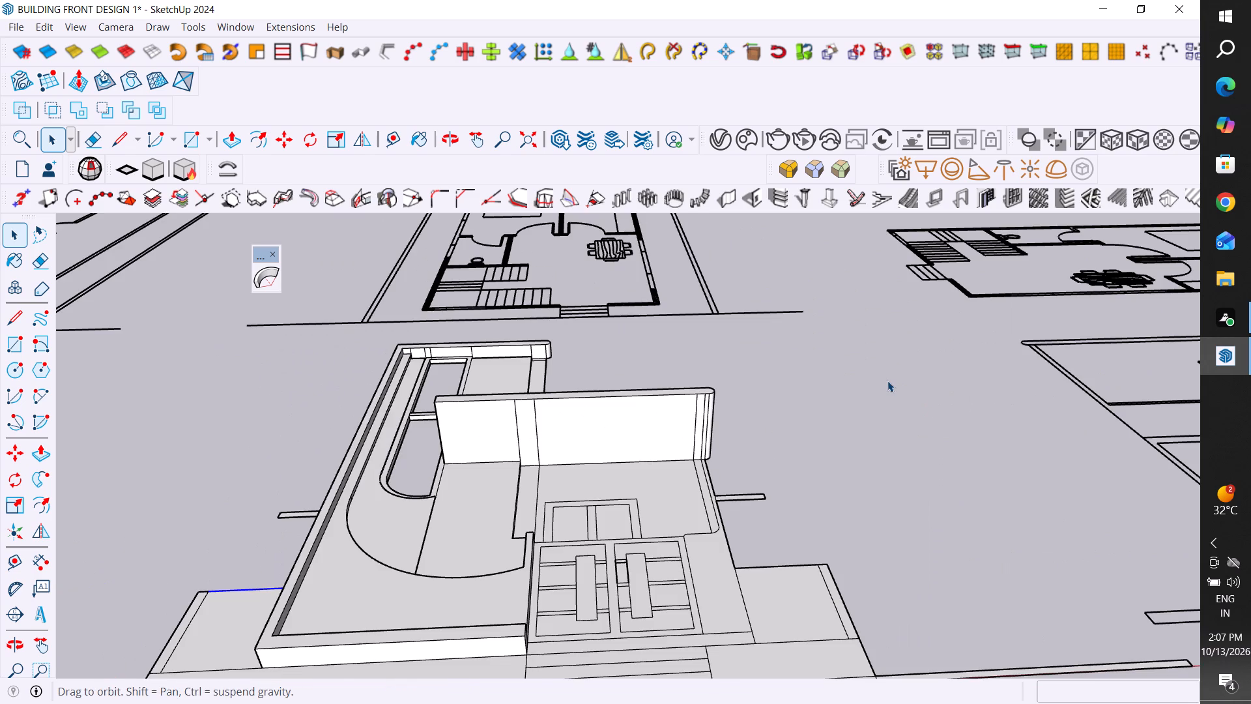
scroll(887, 383, down, 5)
middle_drag(899, 493, 887, 381)
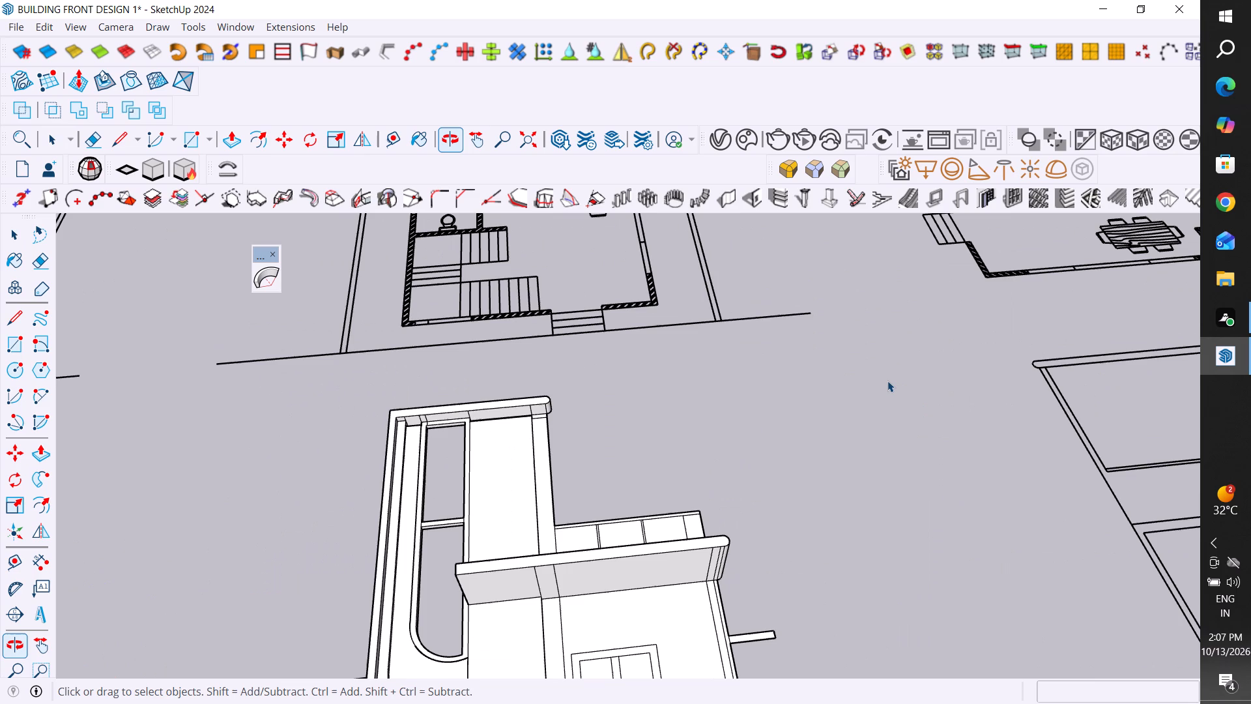
middle_drag(887, 381, 885, 662)
scroll(650, 601, up, 4)
scroll(630, 544, up, 5)
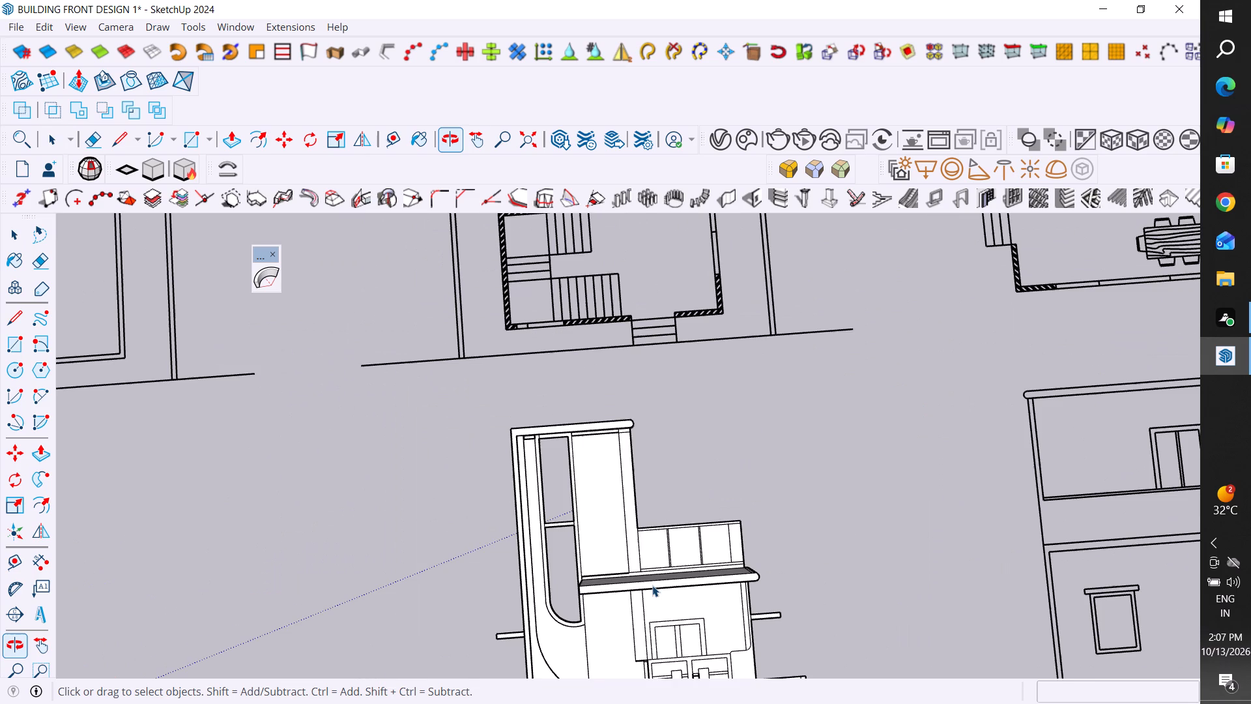
scroll(630, 544, down, 2)
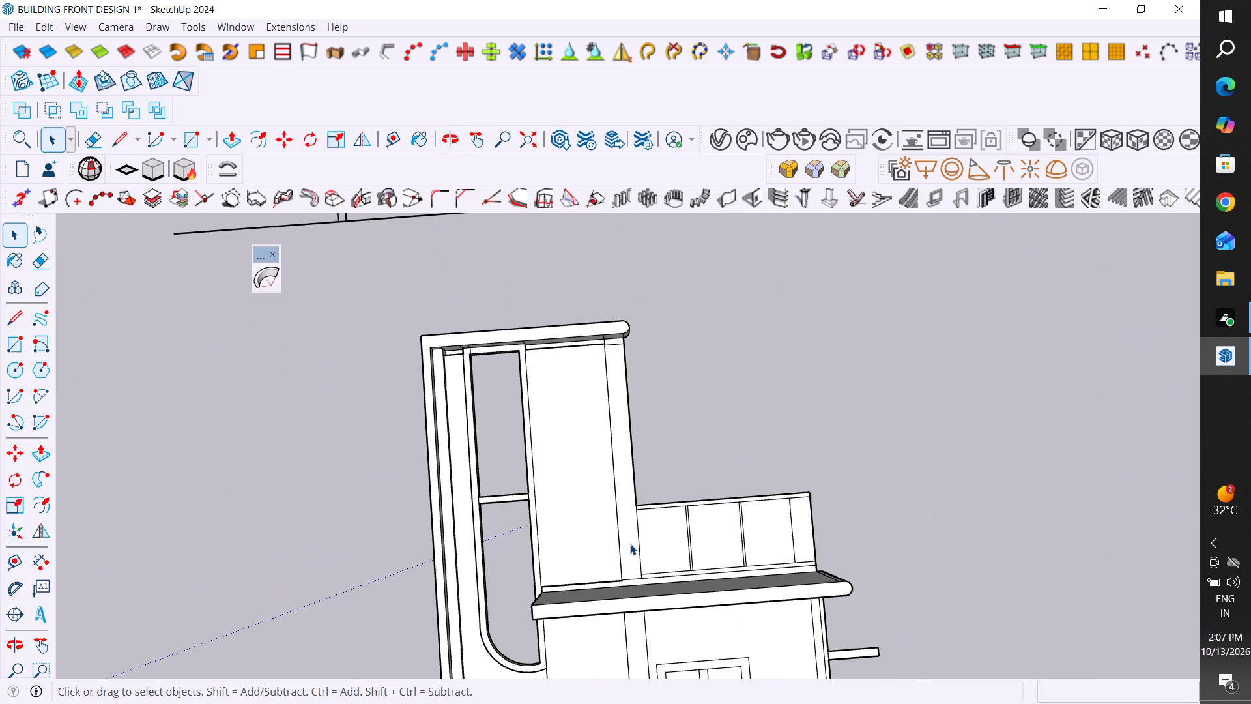
middle_drag(740, 534, 762, 647)
scroll(689, 545, down, 5)
middle_drag(903, 647, 863, 664)
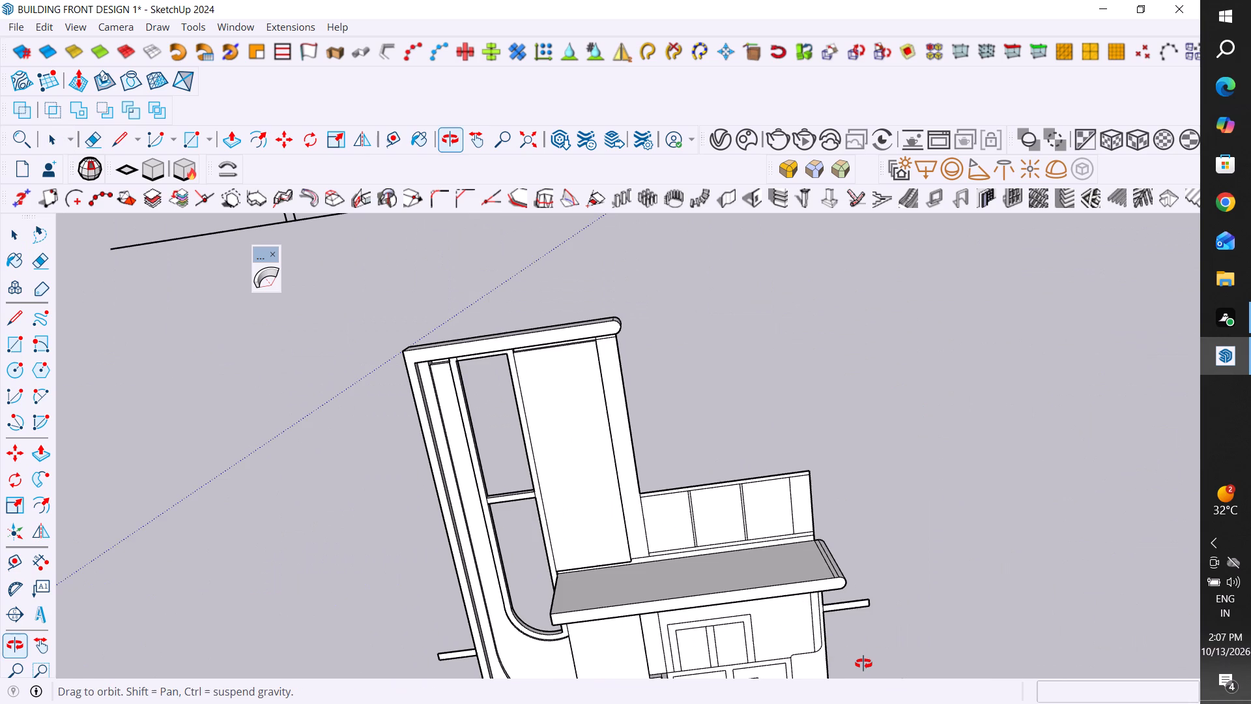
middle_drag(863, 664, 859, 664)
middle_drag(471, 469, 863, 664)
middle_drag(863, 664, 688, 275)
middle_drag(875, 563, 920, 351)
scroll(1078, 555, up, 1)
middle_drag(1078, 559, 863, 664)
middle_drag(863, 664, 747, 634)
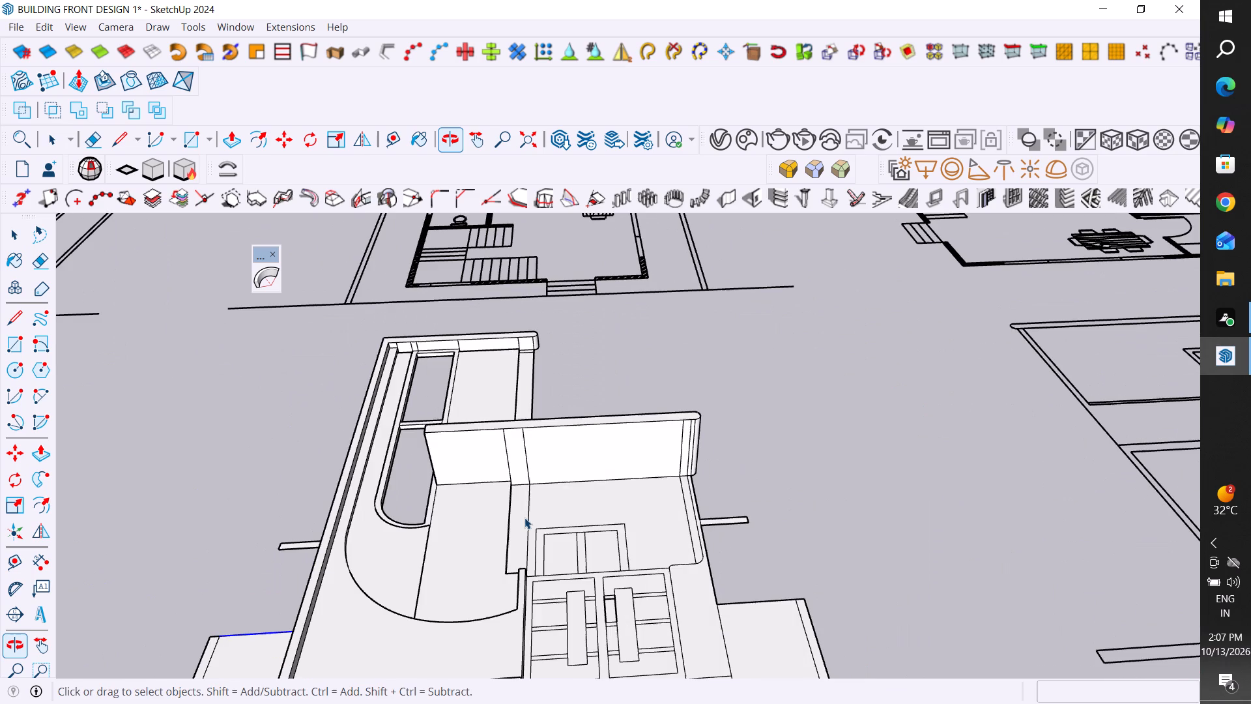
Push/Pull the narrow recessed vertical strip below the projecting band, beside the window above the entrance doors, outward by 2".
scroll(523, 546, up, 5)
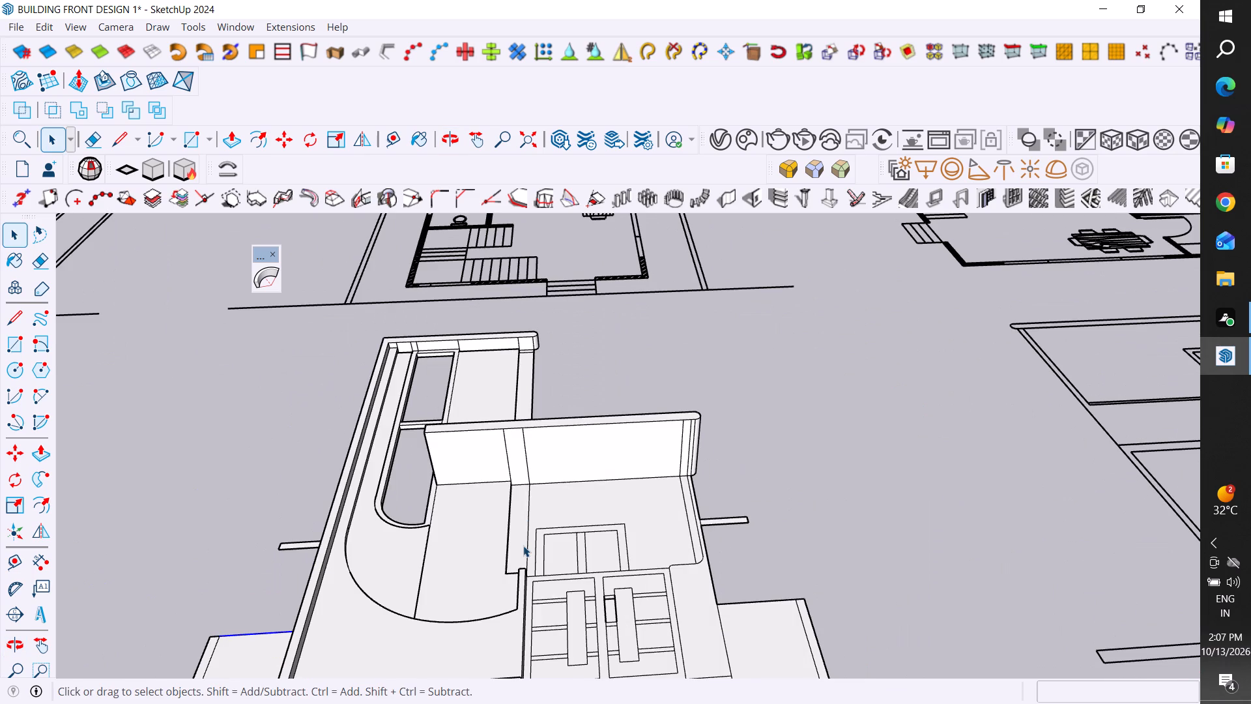
scroll(523, 546, up, 9)
click(517, 547)
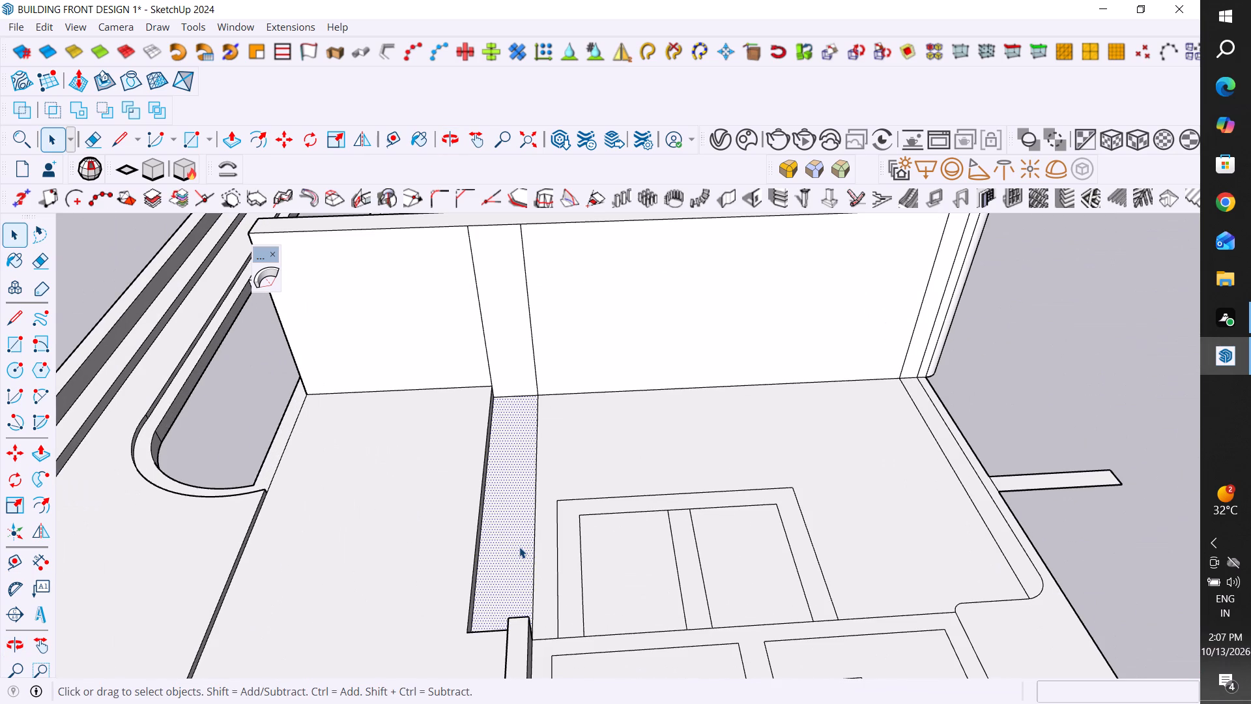
click(233, 138)
scroll(515, 490, up, 9)
middle_drag(518, 492, 451, 458)
scroll(506, 354, up, 5)
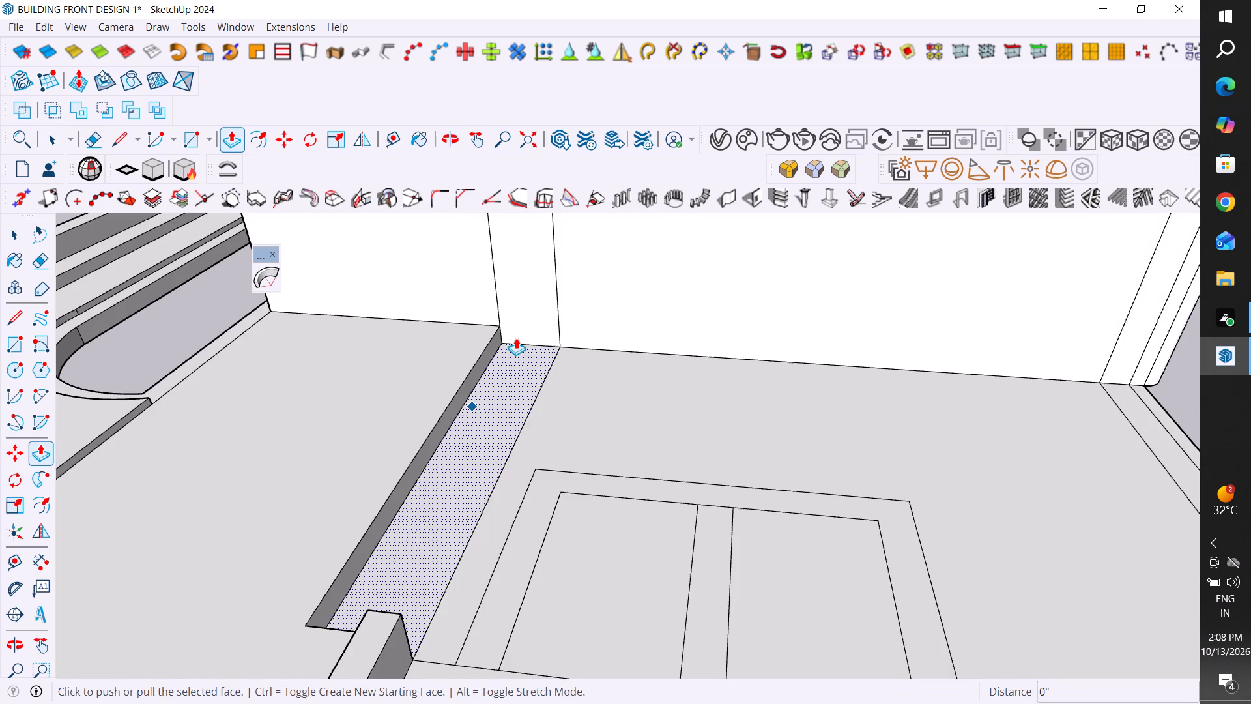
scroll(511, 347, up, 6)
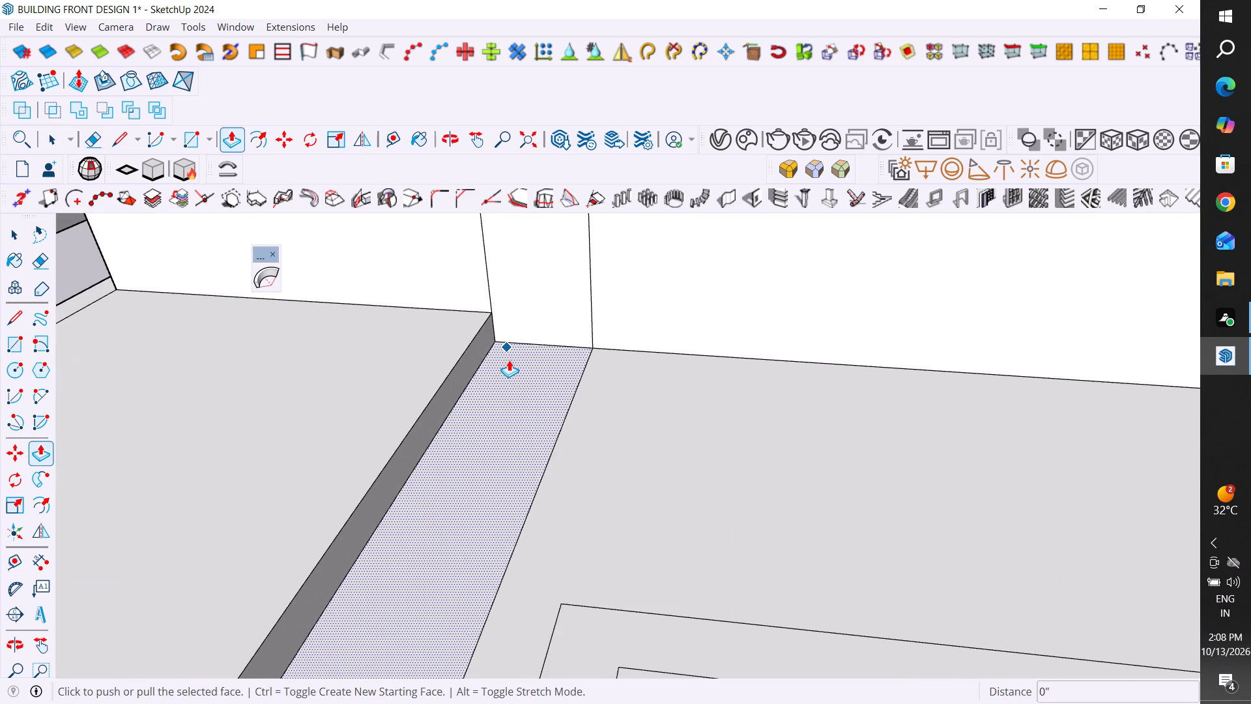
drag(510, 361, 498, 340)
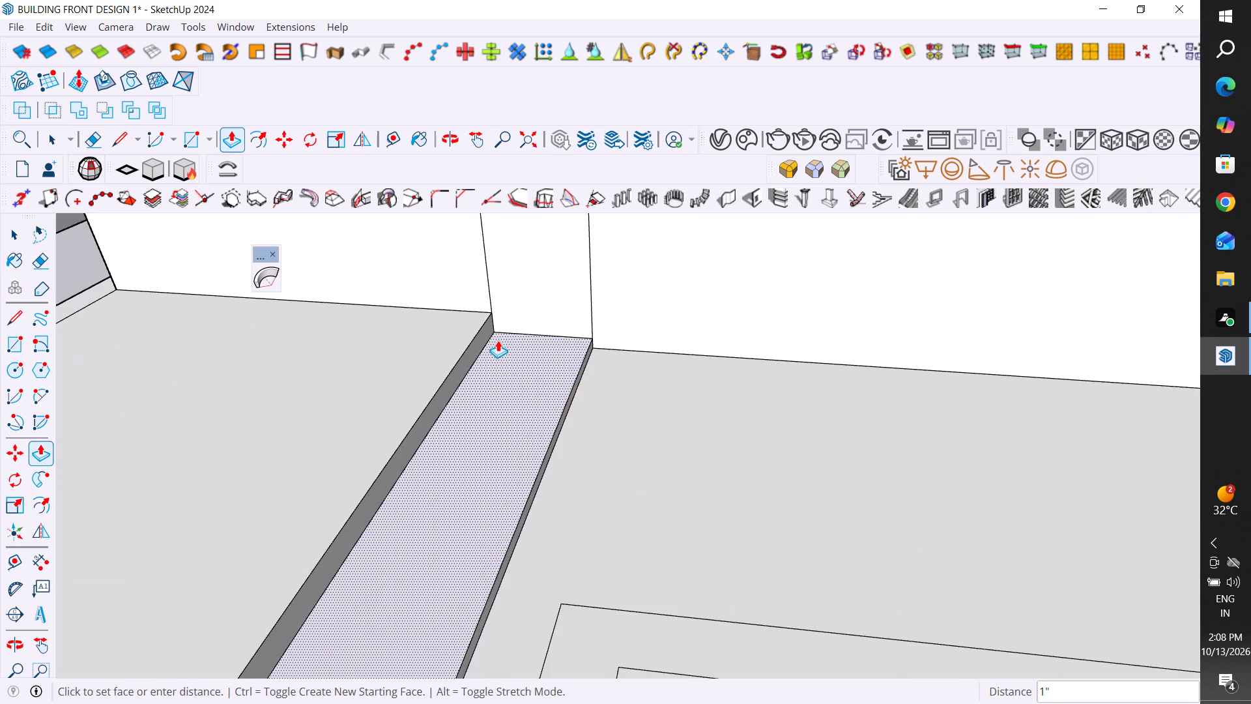
drag(498, 340, 516, 353)
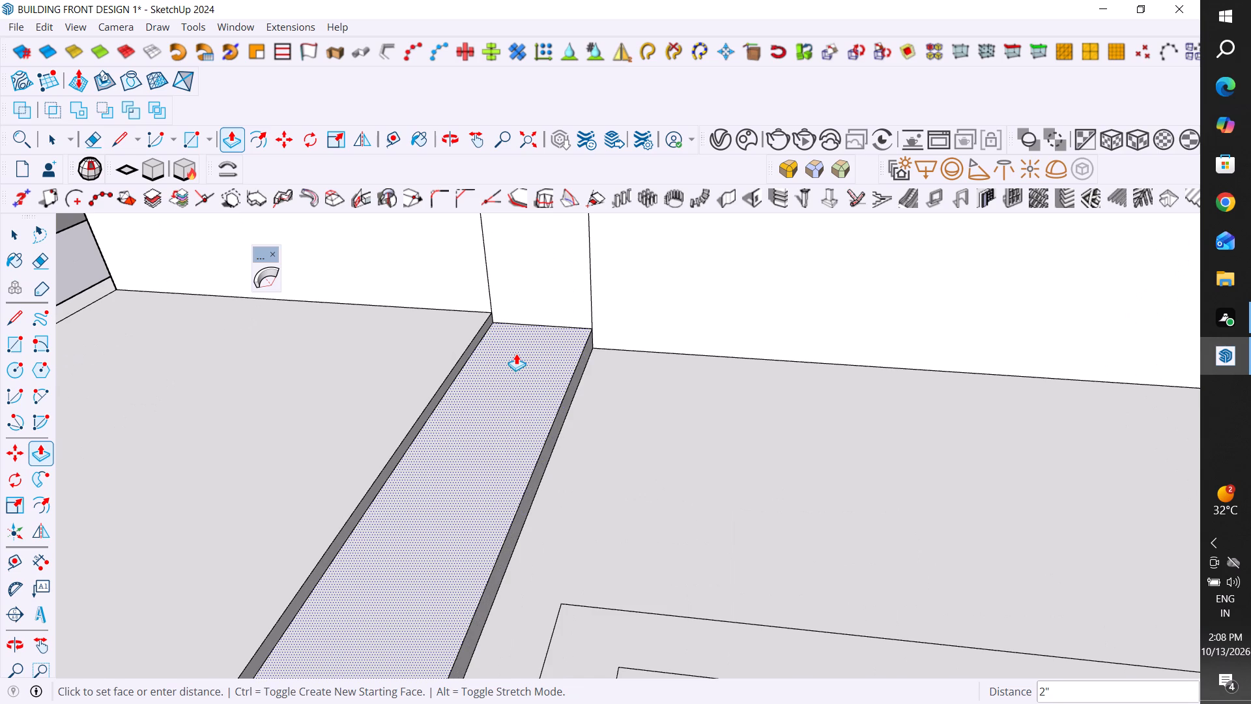
drag(516, 353, 502, 348)
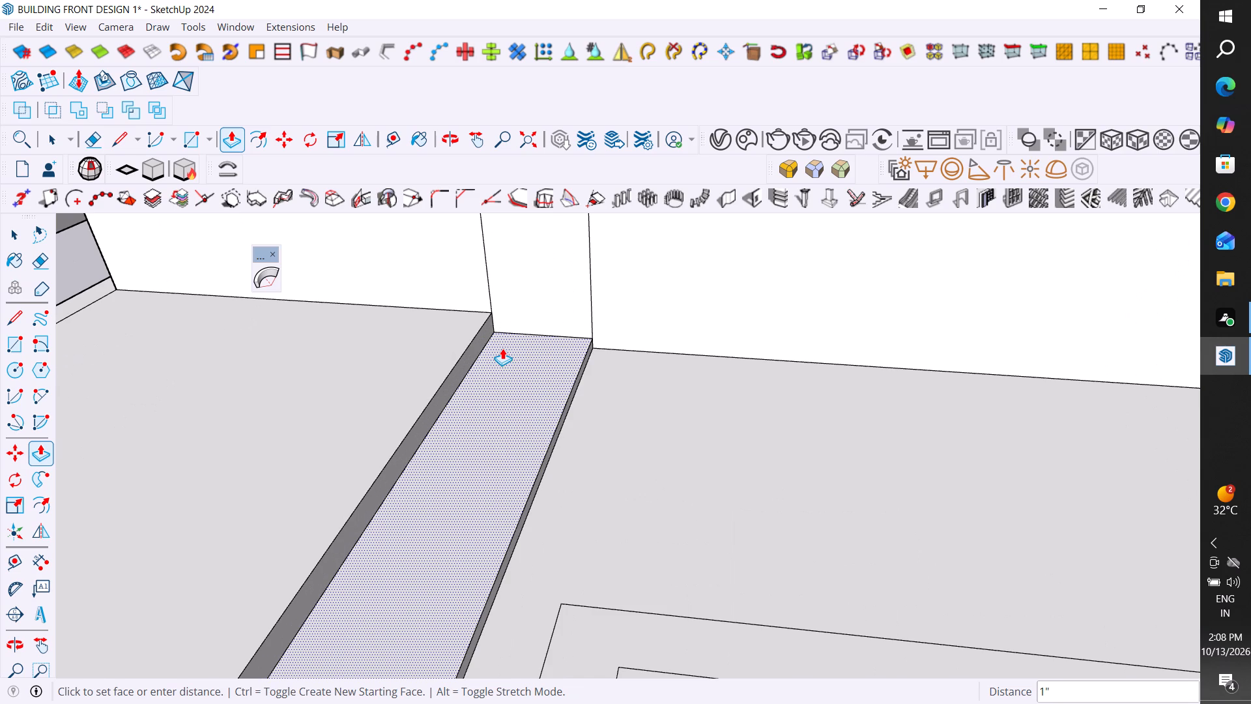
drag(502, 348, 507, 341)
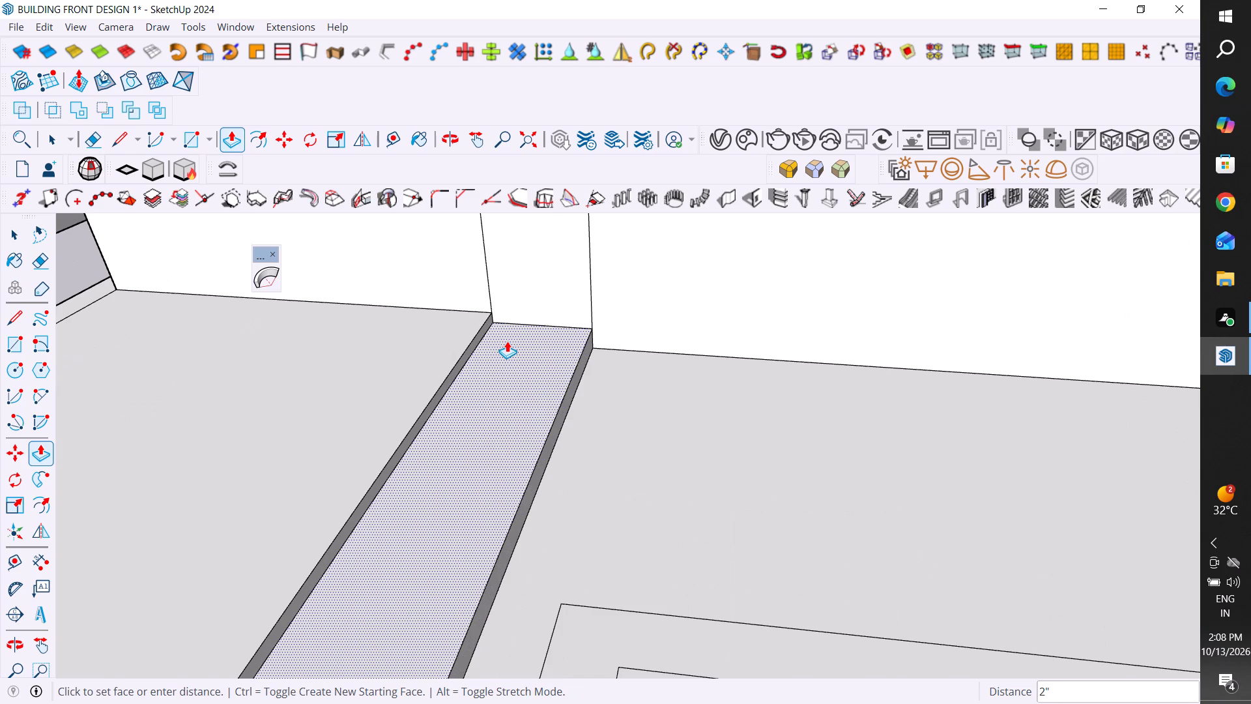
scroll(668, 488, down, 4)
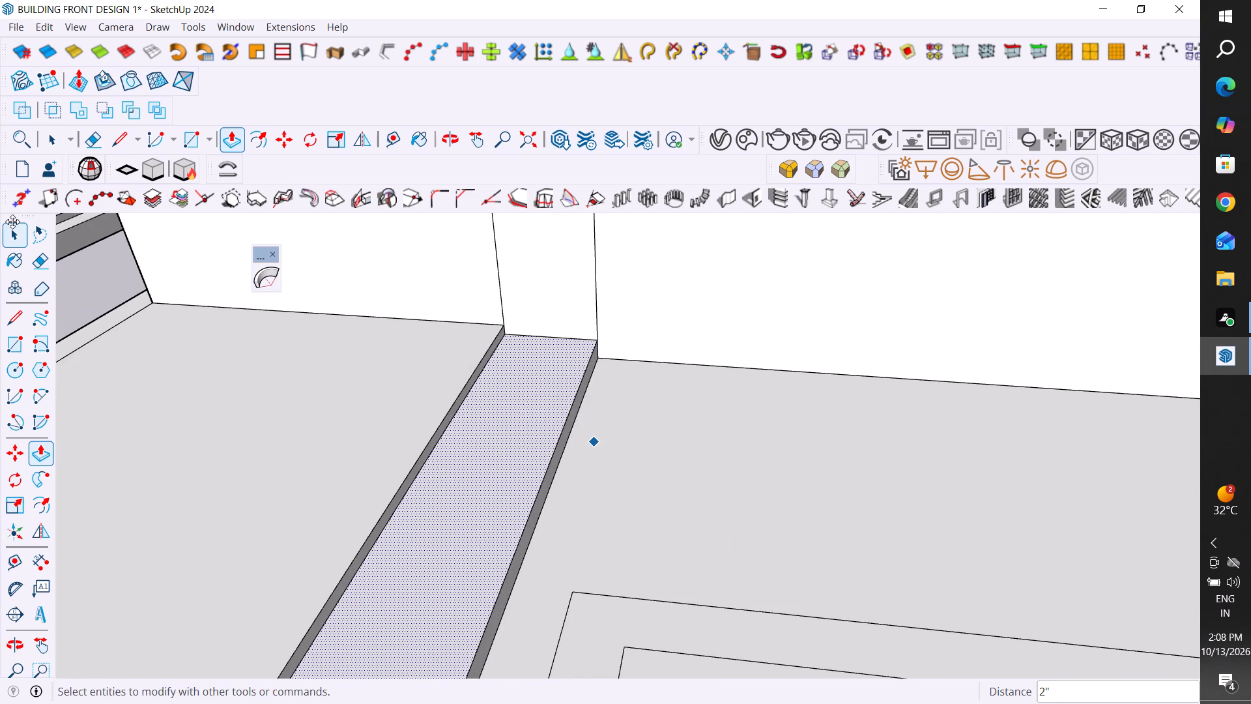
click(23, 237)
click(121, 292)
Examine the raised vertical strip below the projecting band and the whole front facade.
scroll(130, 297, down, 5)
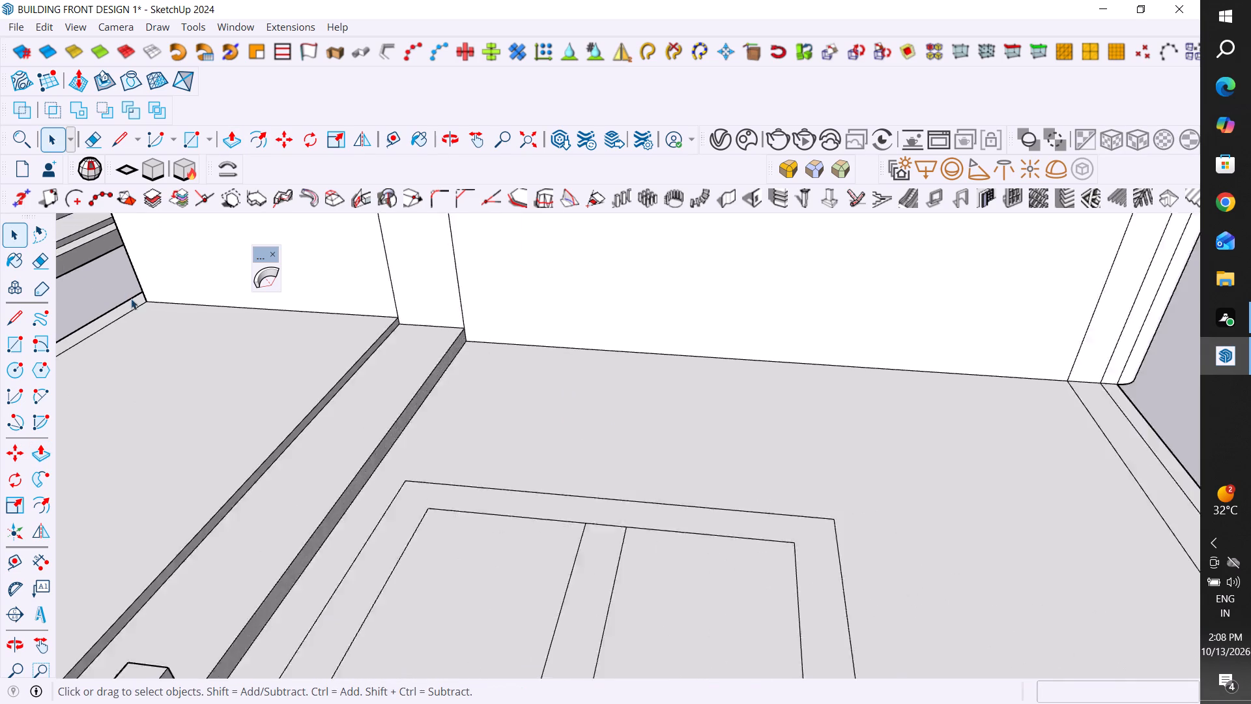
scroll(131, 299, down, 6)
middle_drag(246, 375, 315, 533)
scroll(674, 404, down, 6)
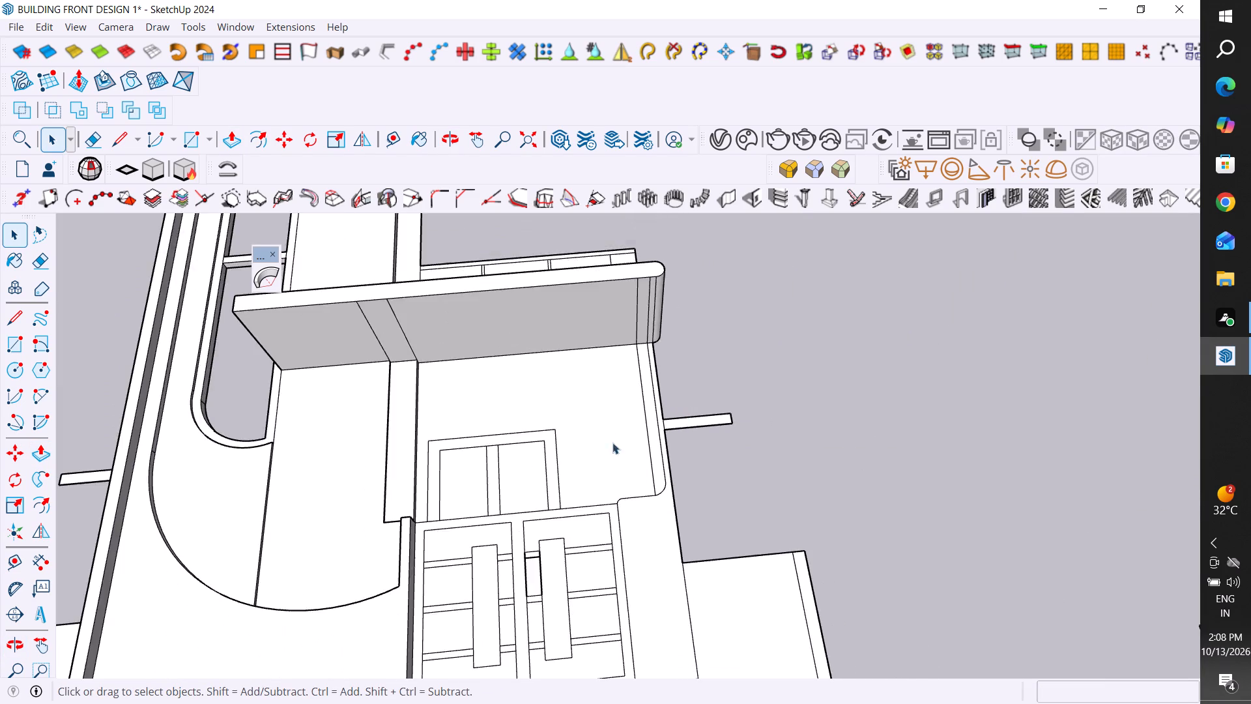
scroll(566, 456, down, 3)
middle_drag(531, 451, 482, 480)
scroll(474, 506, down, 5)
scroll(486, 366, up, 1)
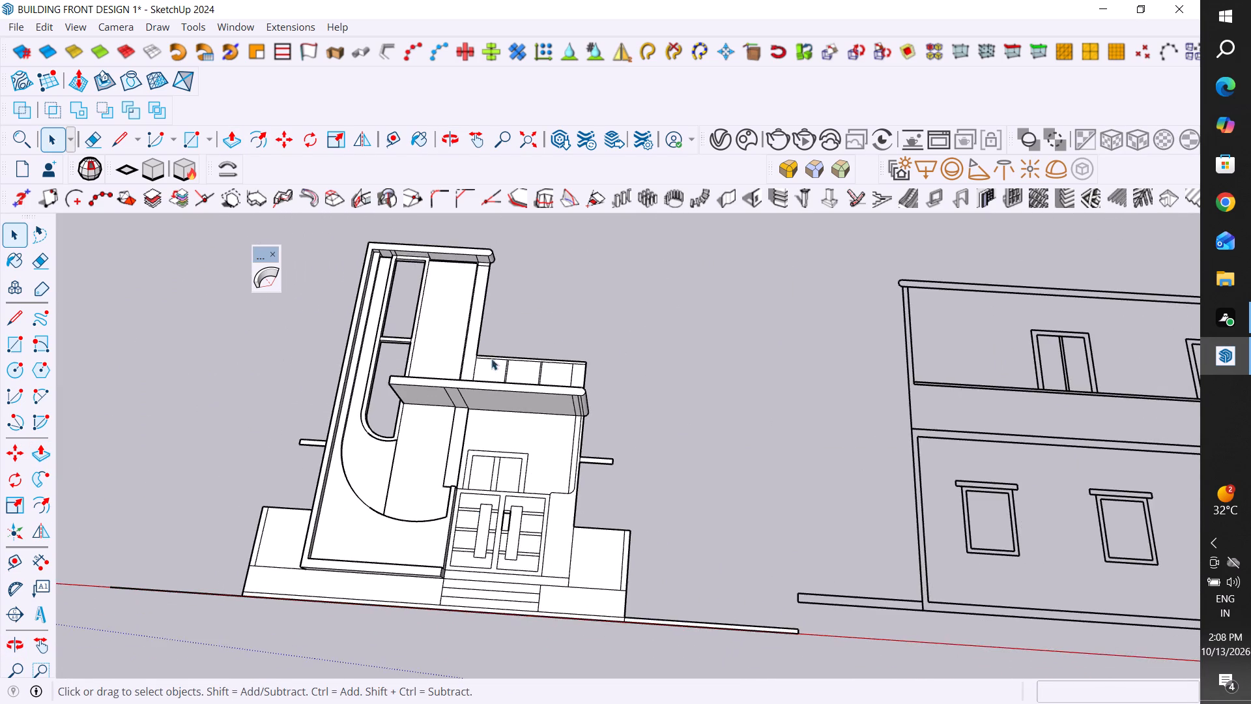
Push/Pull the narrow vertical strip along the tall wall's outer edge, above the projecting band, outward by the previous pull distance.
scroll(491, 359, up, 3)
scroll(457, 244, up, 6)
scroll(558, 434, up, 3)
scroll(553, 441, down, 4)
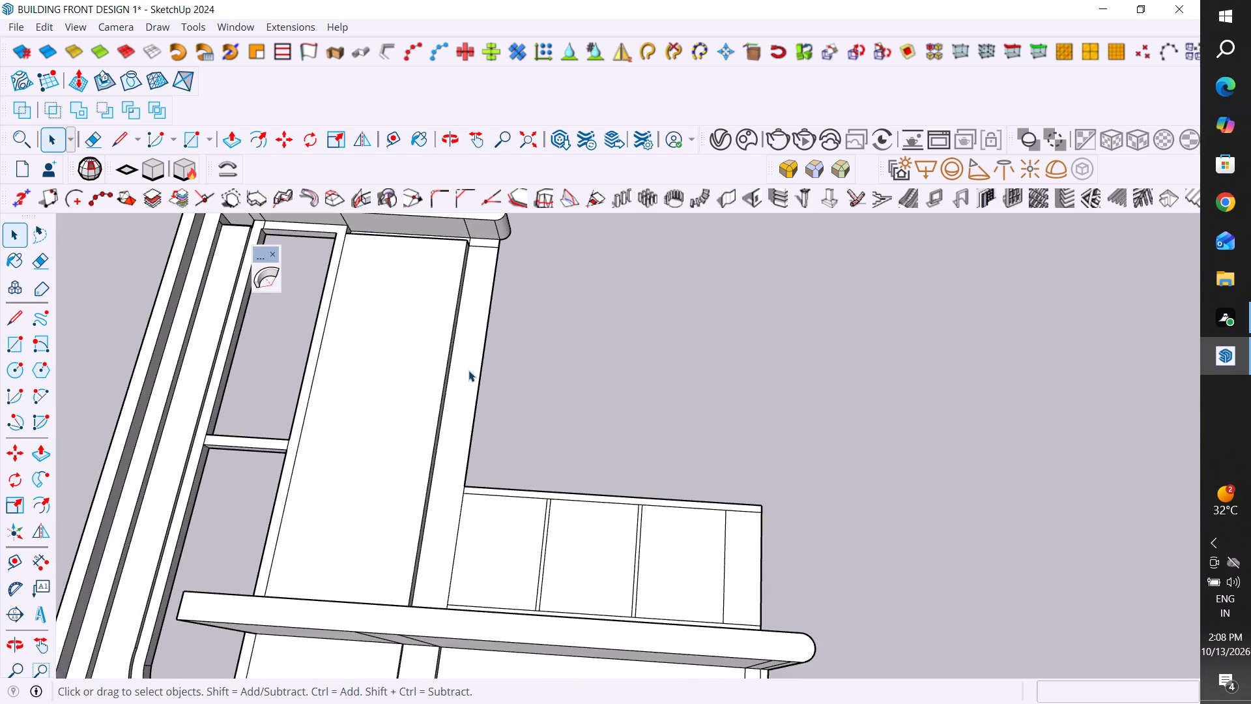
scroll(466, 366, down, 4)
click(465, 349)
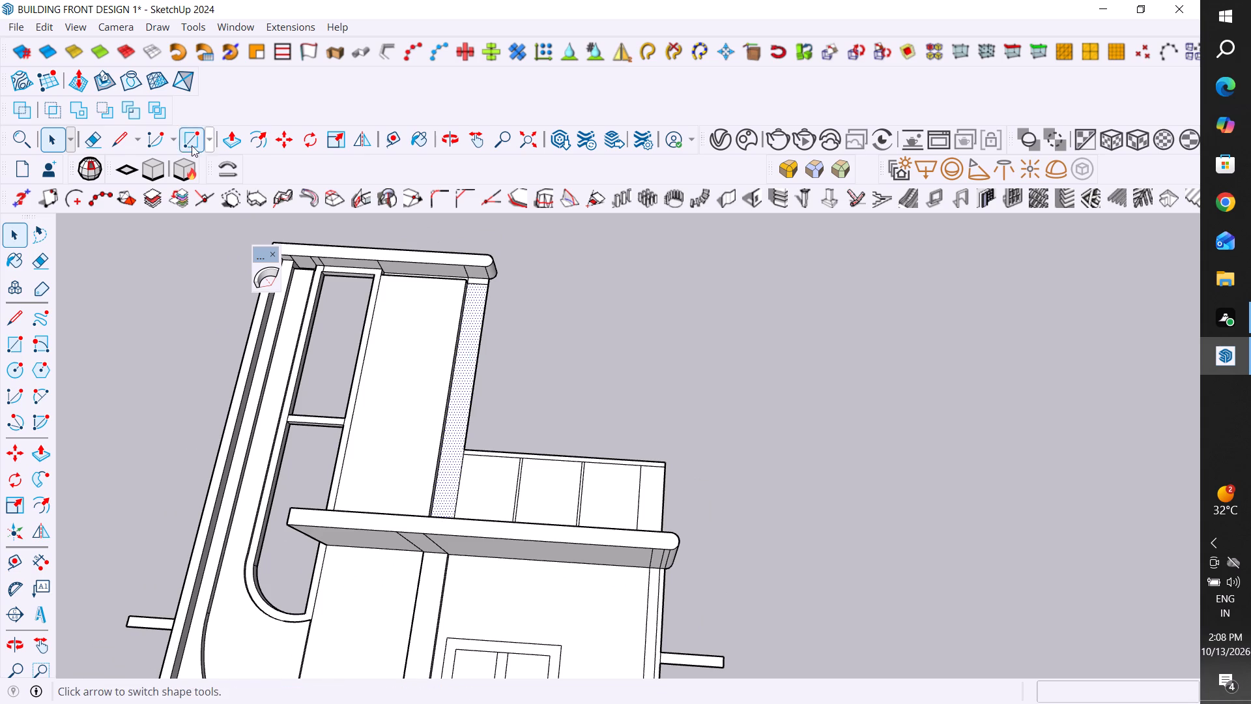
click(229, 139)
scroll(453, 316, up, 7)
double_click(477, 313)
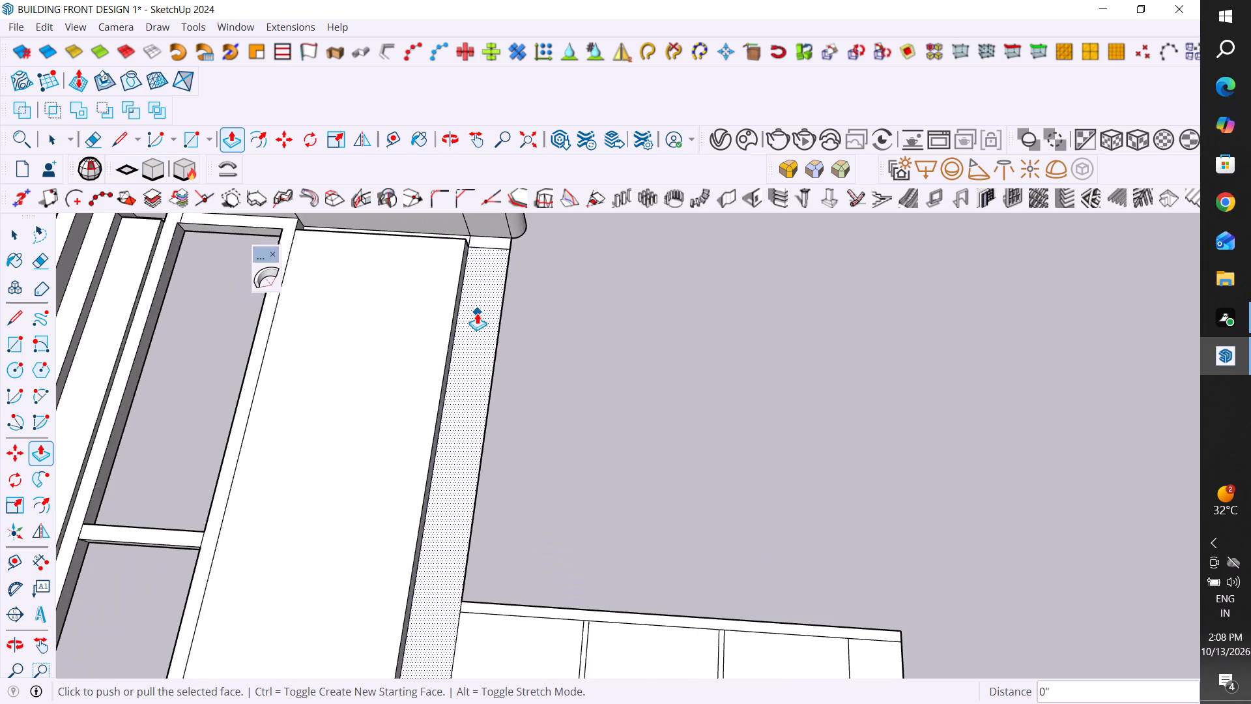
click(6, 233)
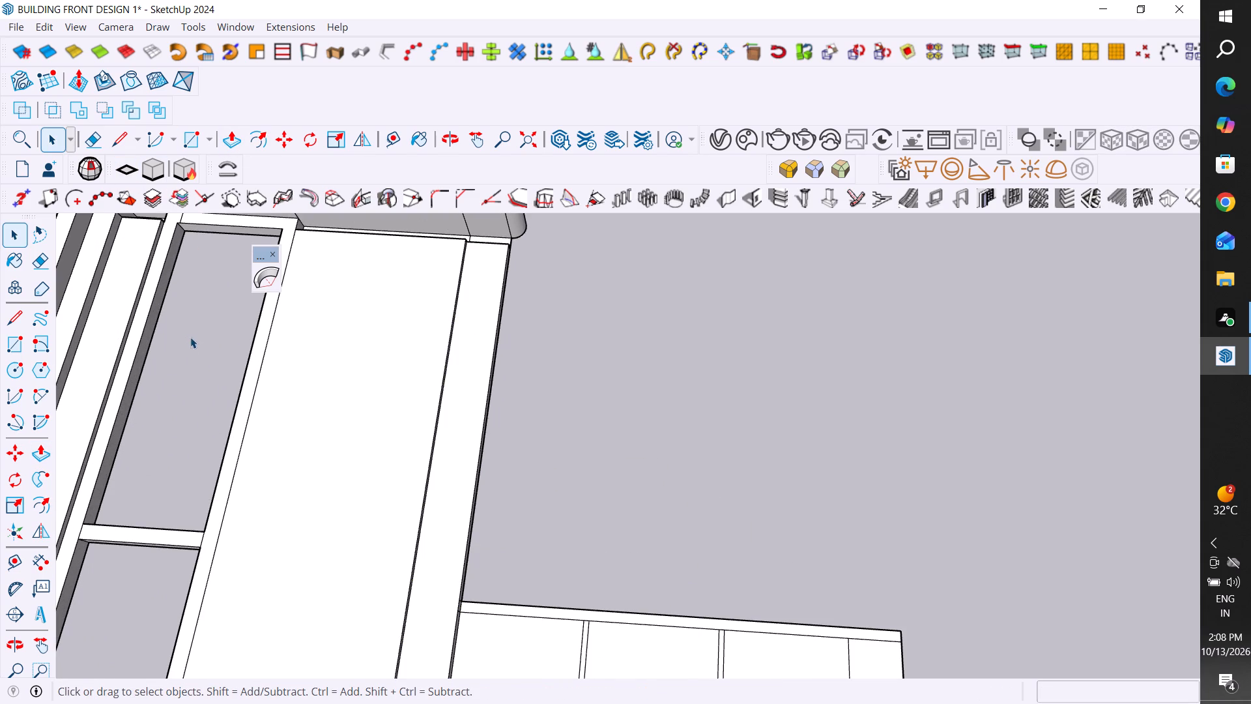
click(192, 334)
Examine the raised edge strip and the top of the tall wall around its rounded cap from several angles.
scroll(392, 493, down, 6)
middle_drag(280, 358, 356, 413)
scroll(198, 349, down, 3)
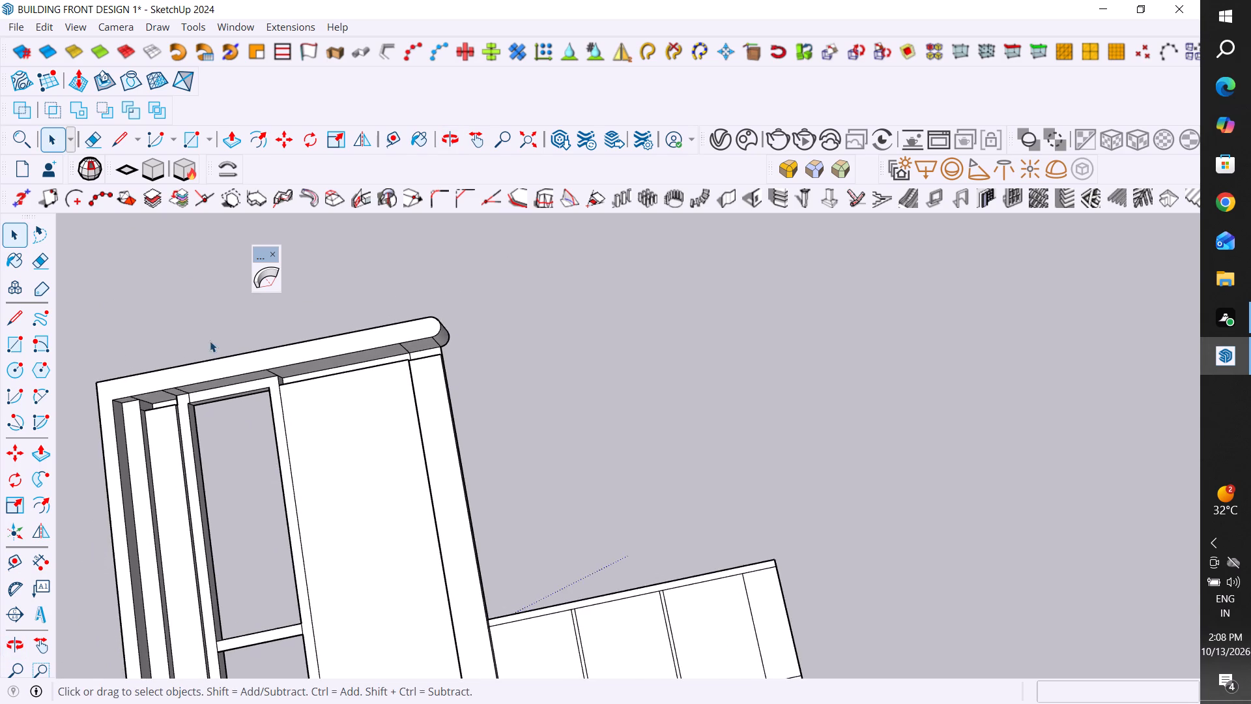
scroll(210, 341, down, 2)
middle_drag(244, 333, 300, 319)
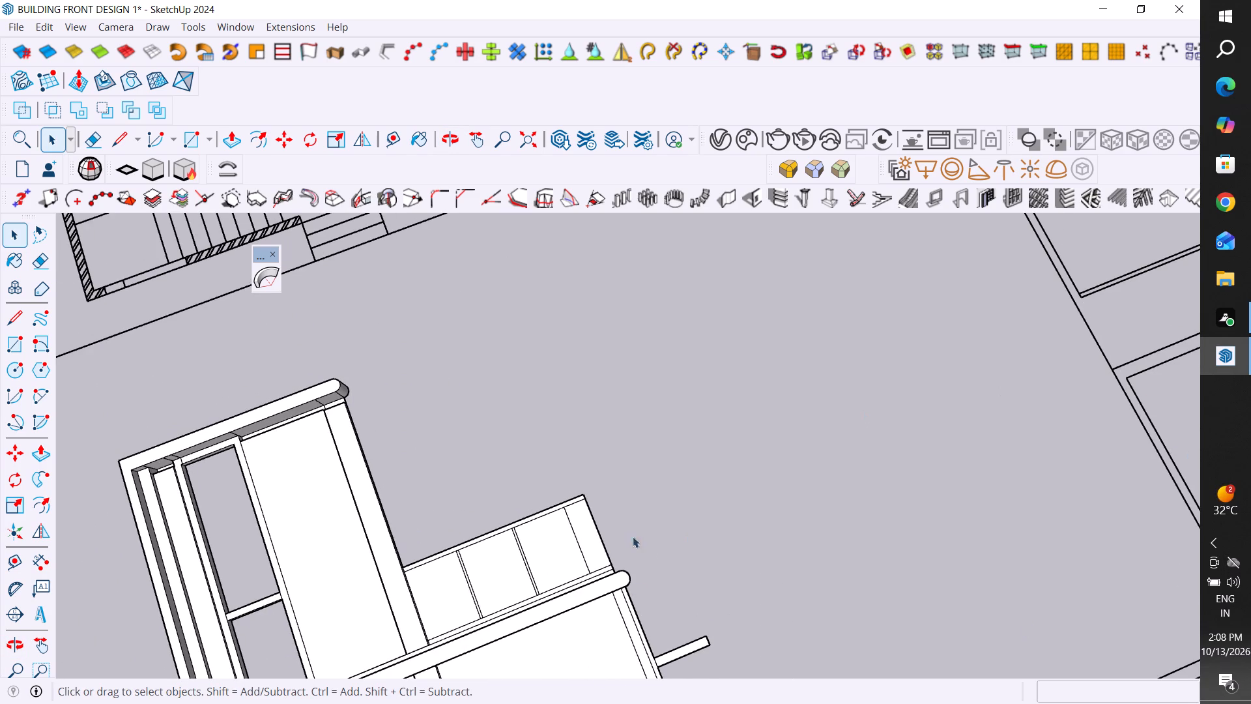
scroll(158, 515, up, 5)
middle_drag(414, 452, 573, 313)
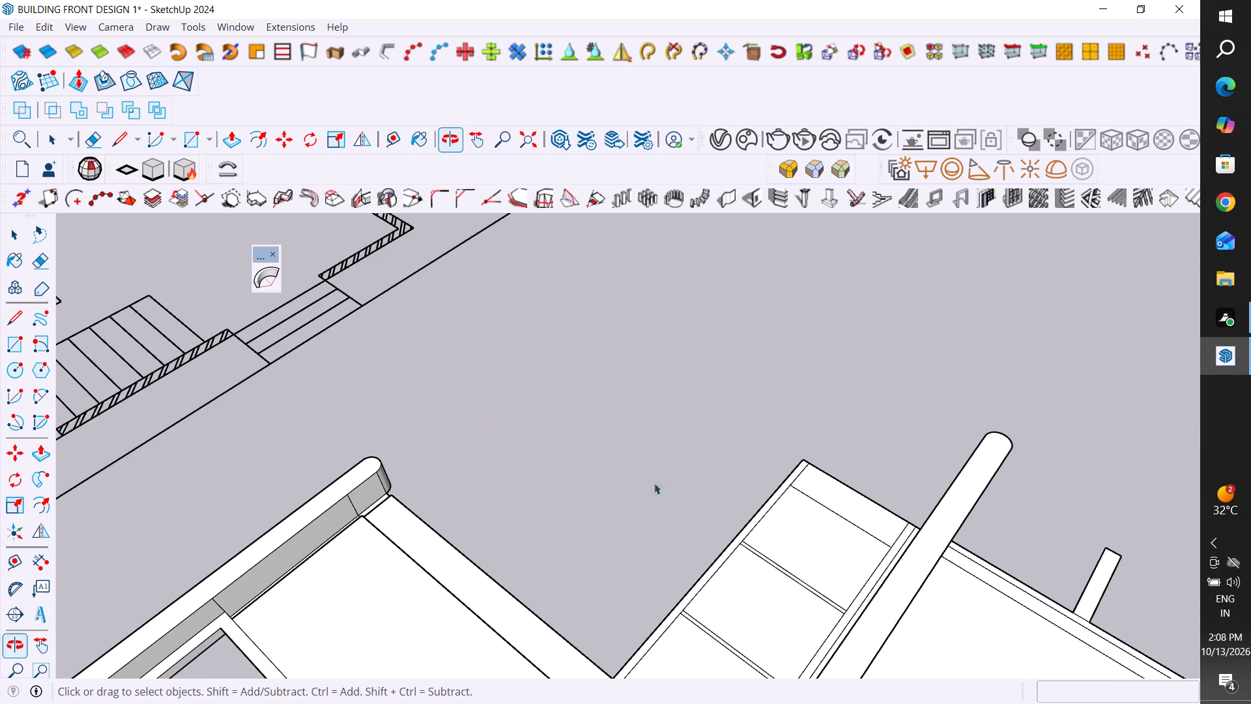
middle_drag(599, 556, 317, 499)
scroll(482, 576, down, 5)
scroll(388, 405, up, 6)
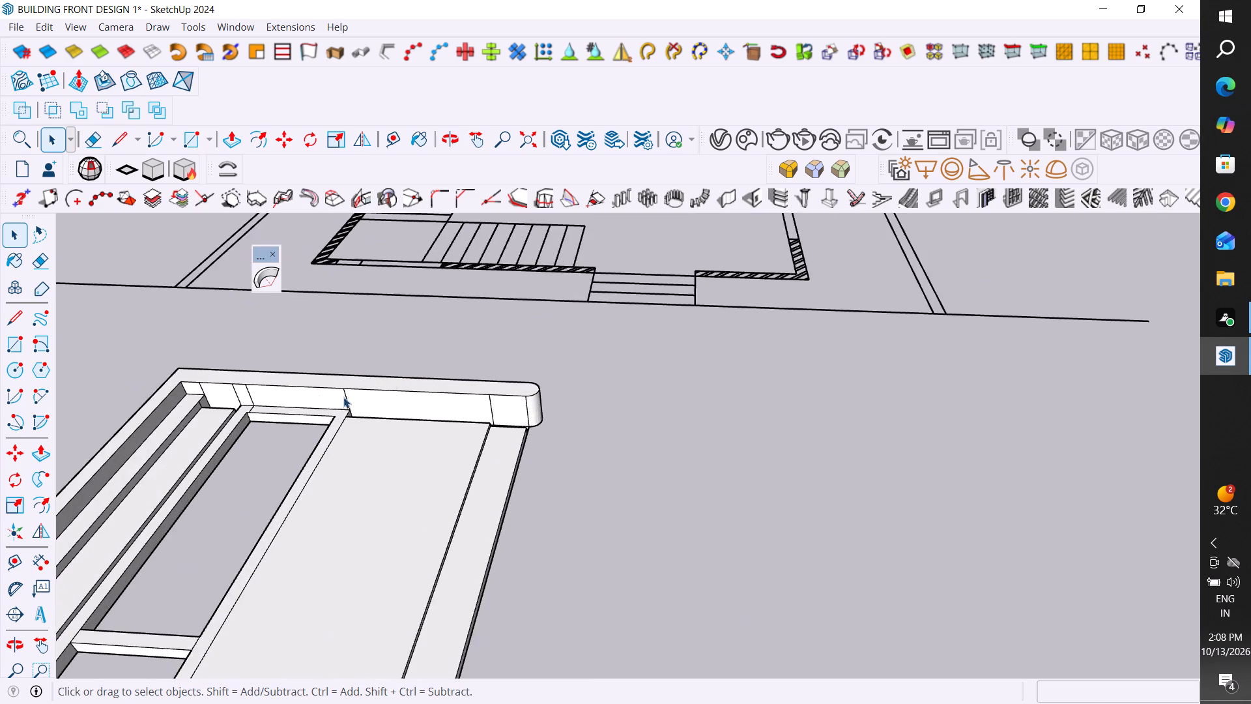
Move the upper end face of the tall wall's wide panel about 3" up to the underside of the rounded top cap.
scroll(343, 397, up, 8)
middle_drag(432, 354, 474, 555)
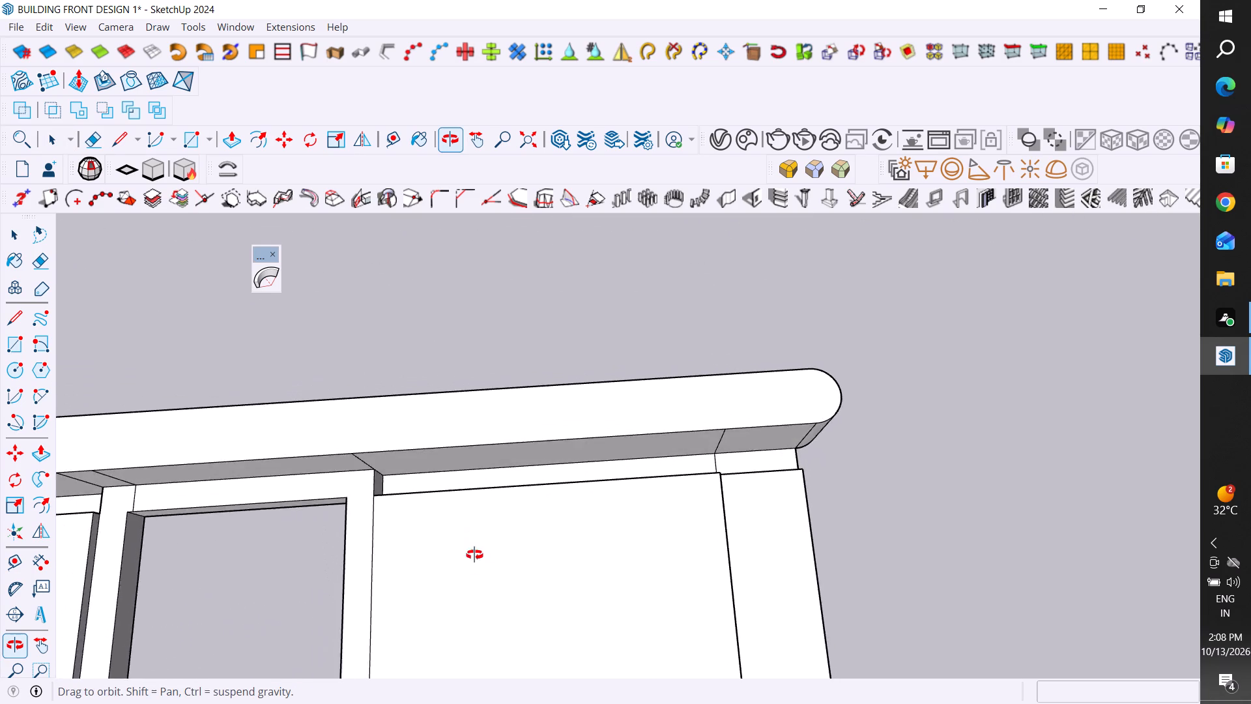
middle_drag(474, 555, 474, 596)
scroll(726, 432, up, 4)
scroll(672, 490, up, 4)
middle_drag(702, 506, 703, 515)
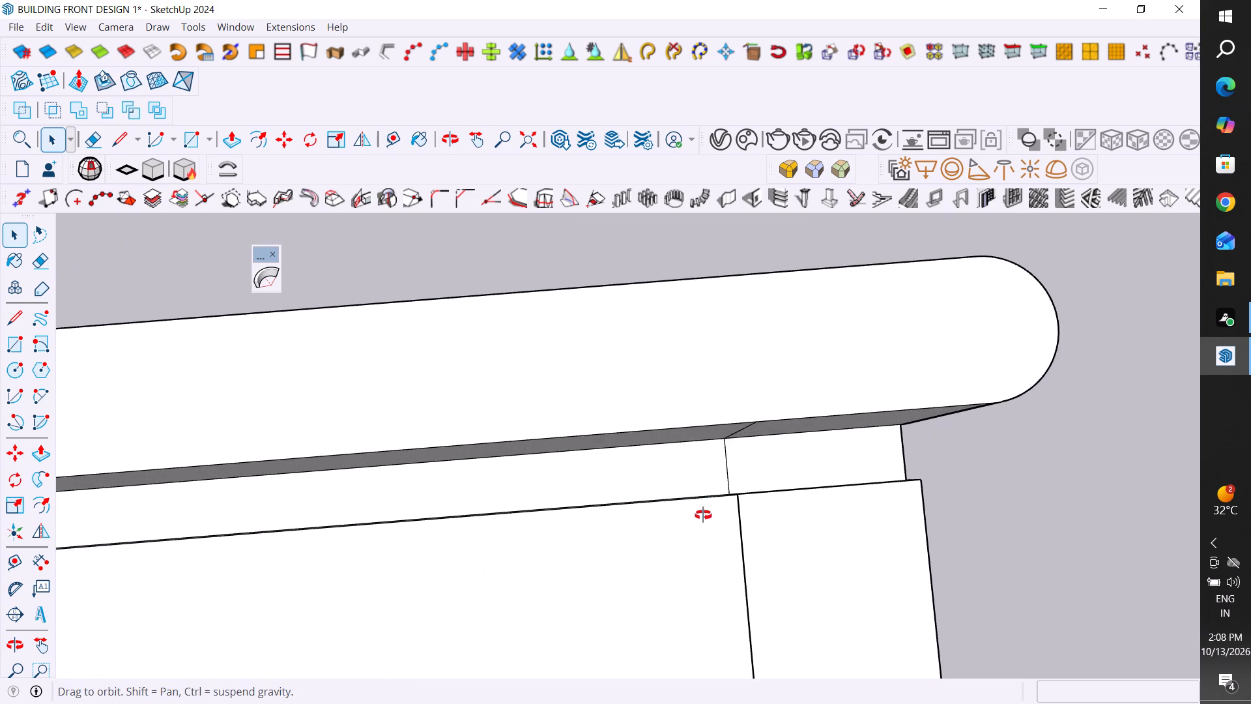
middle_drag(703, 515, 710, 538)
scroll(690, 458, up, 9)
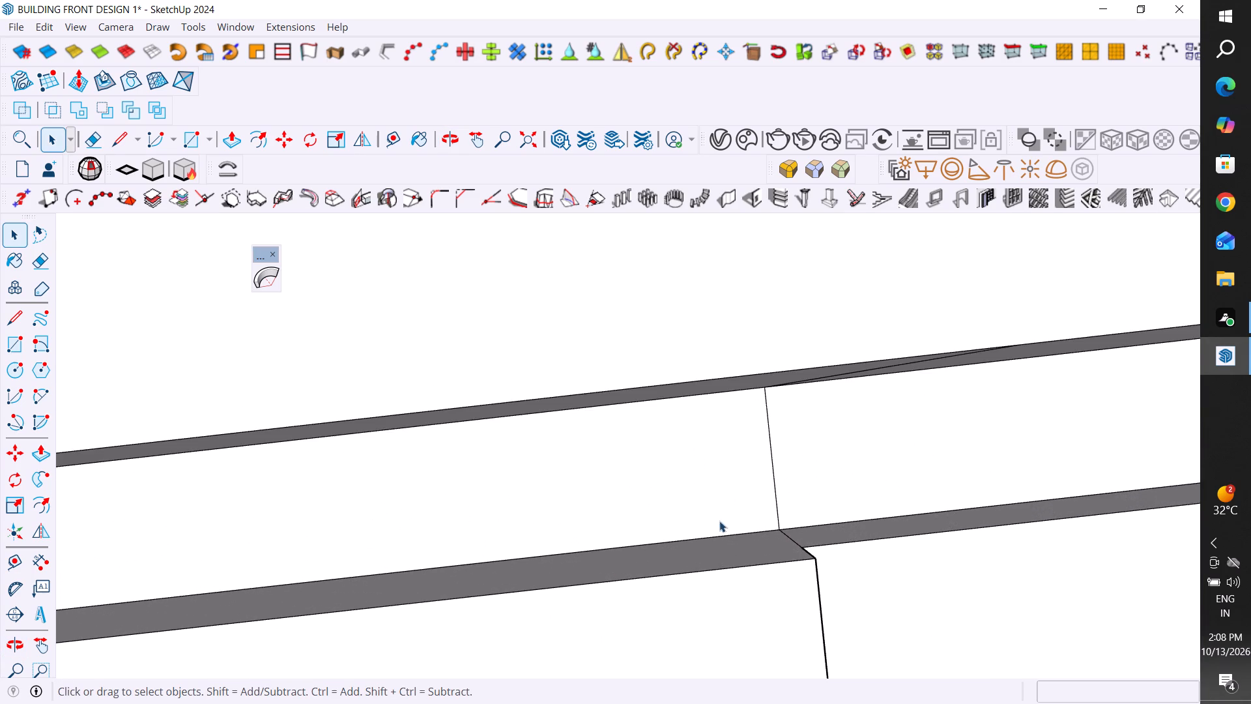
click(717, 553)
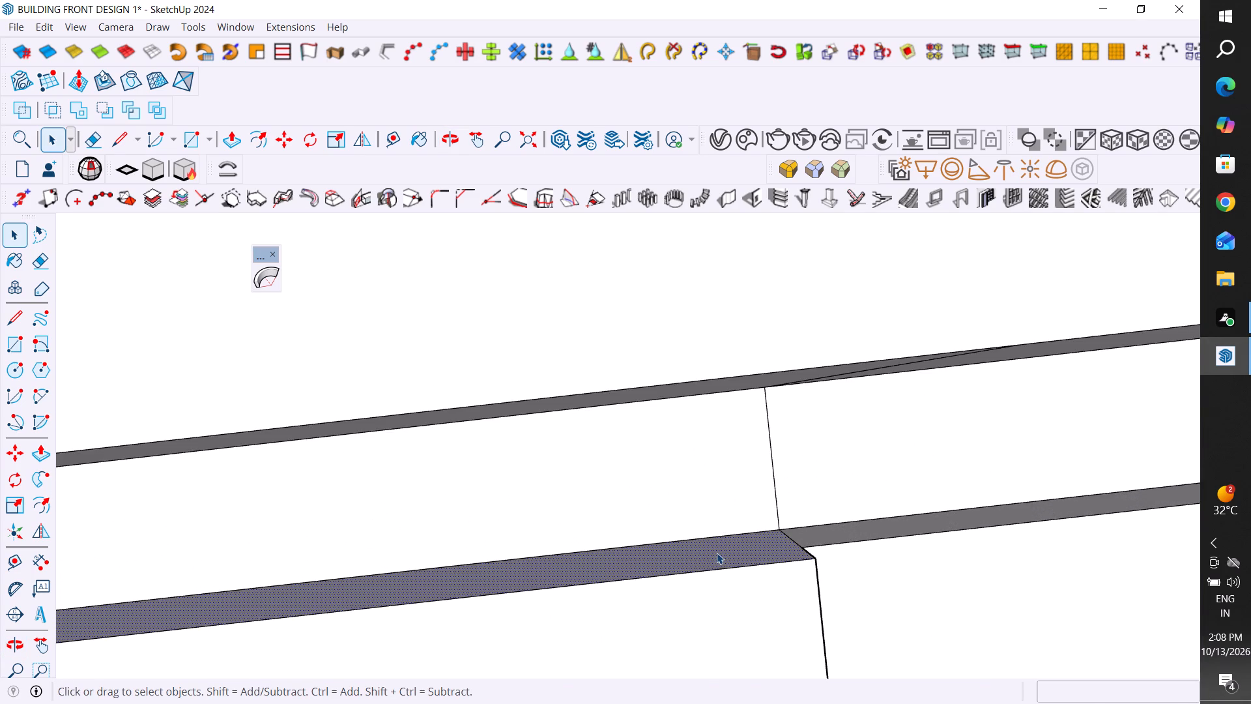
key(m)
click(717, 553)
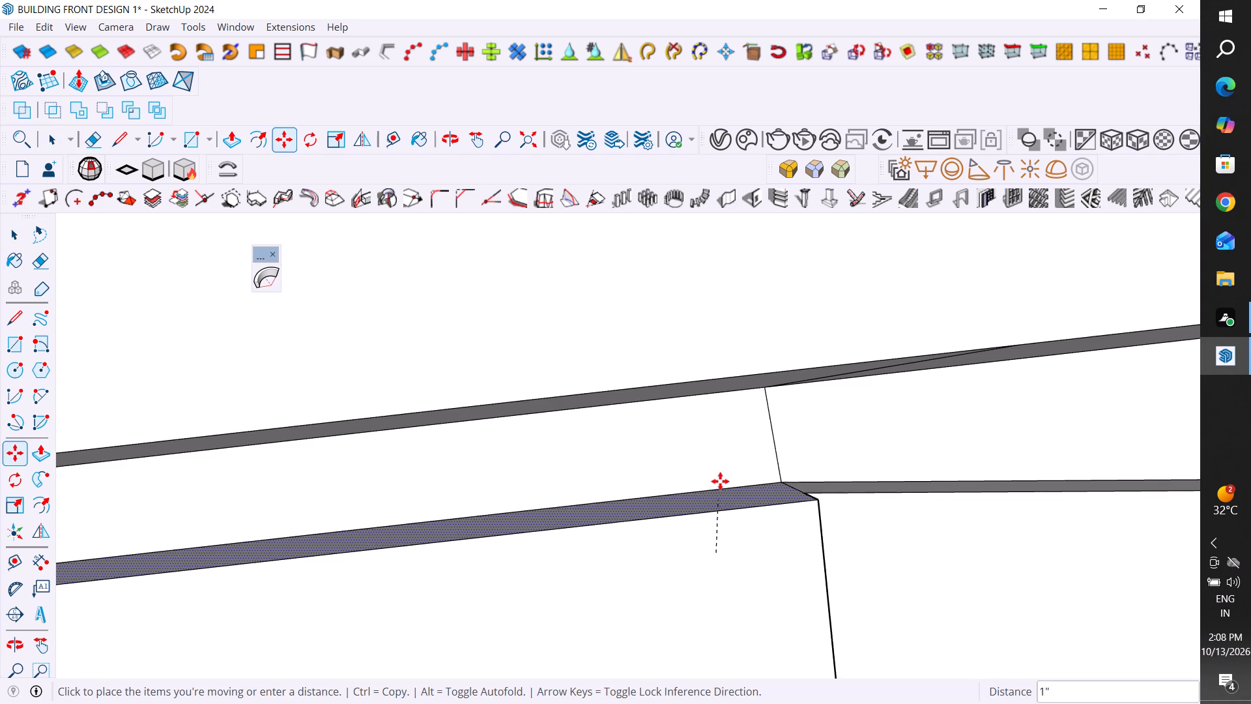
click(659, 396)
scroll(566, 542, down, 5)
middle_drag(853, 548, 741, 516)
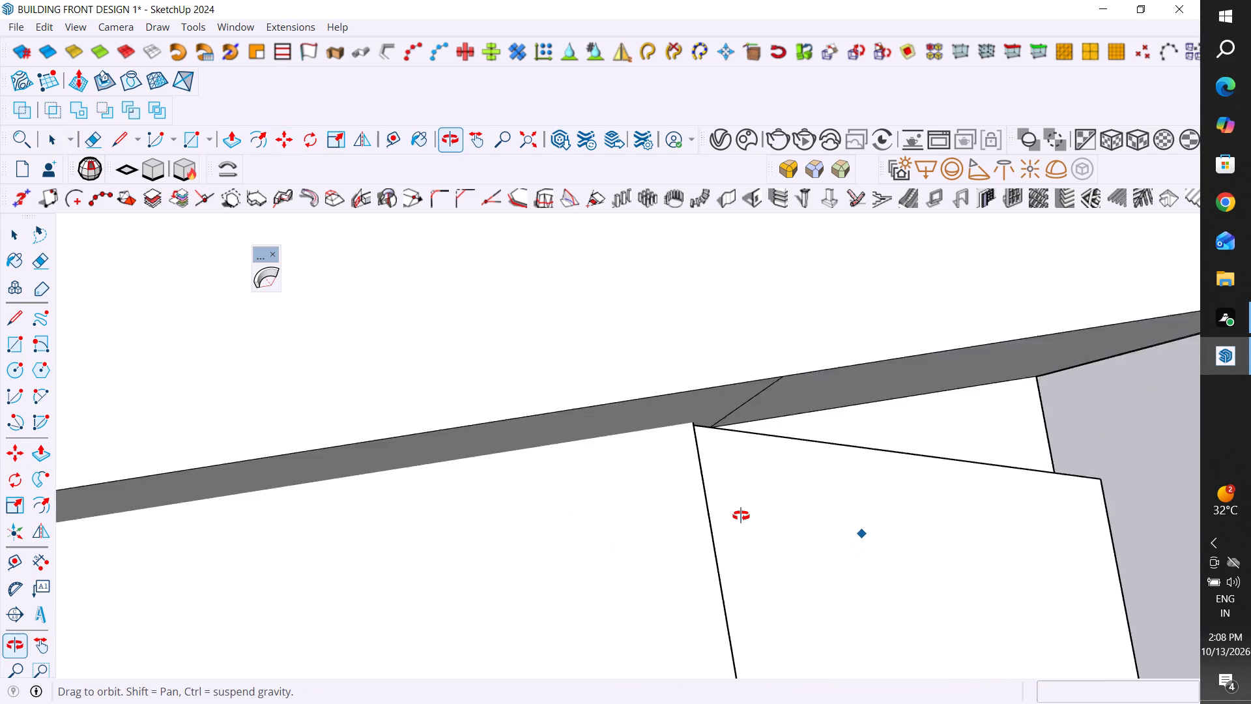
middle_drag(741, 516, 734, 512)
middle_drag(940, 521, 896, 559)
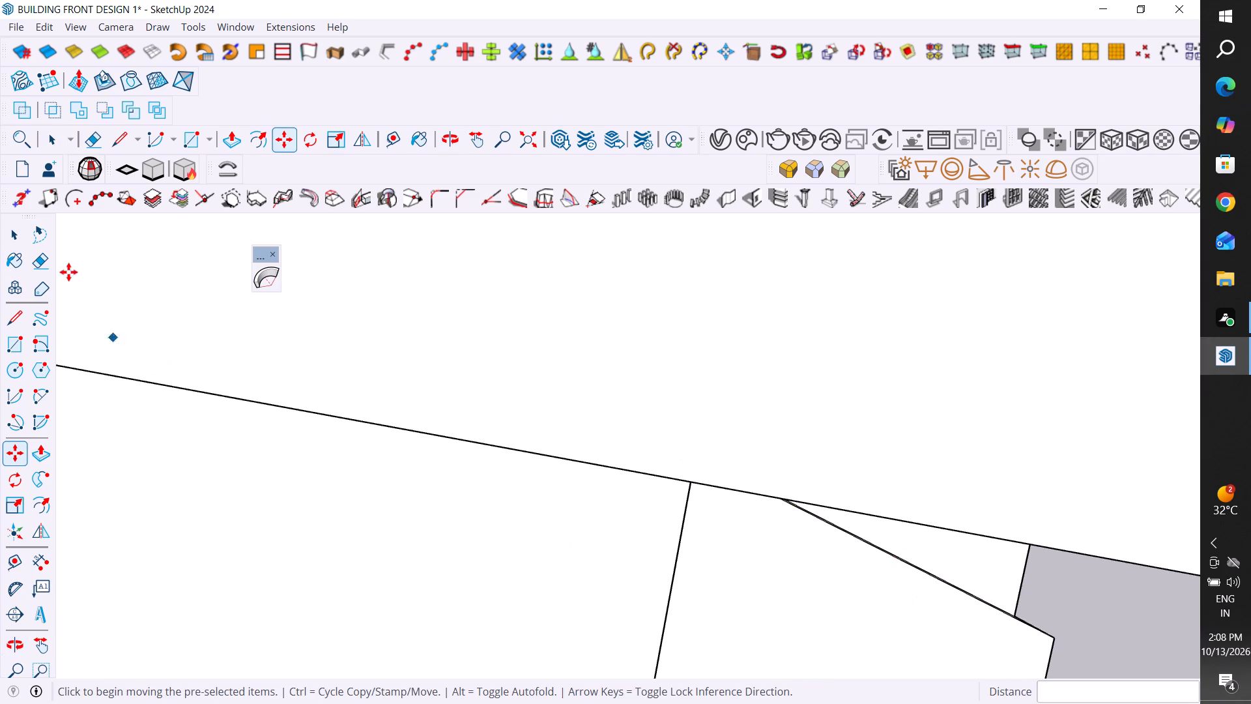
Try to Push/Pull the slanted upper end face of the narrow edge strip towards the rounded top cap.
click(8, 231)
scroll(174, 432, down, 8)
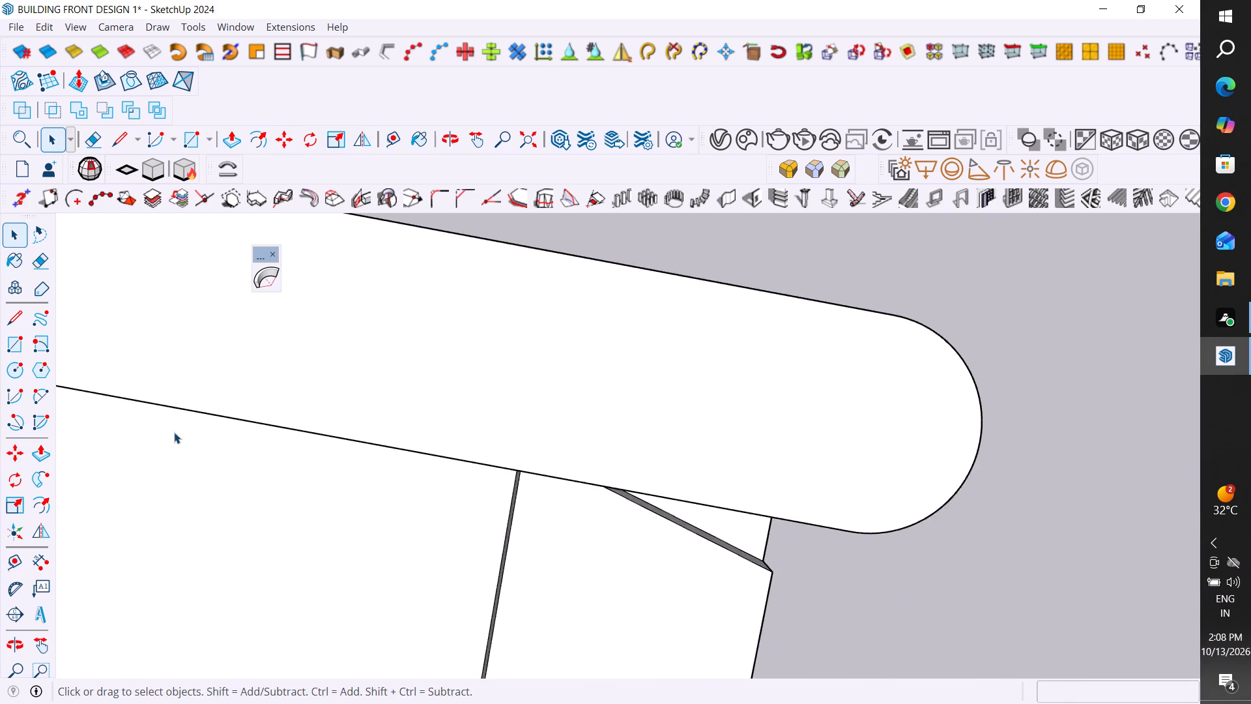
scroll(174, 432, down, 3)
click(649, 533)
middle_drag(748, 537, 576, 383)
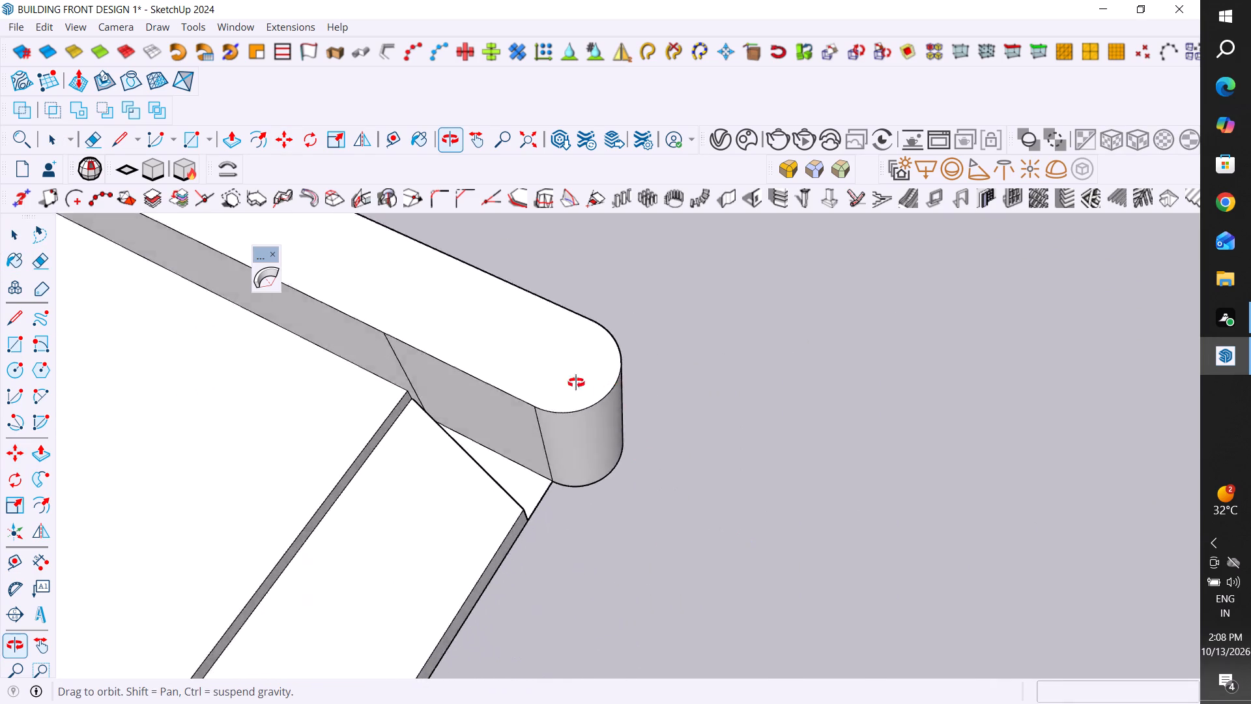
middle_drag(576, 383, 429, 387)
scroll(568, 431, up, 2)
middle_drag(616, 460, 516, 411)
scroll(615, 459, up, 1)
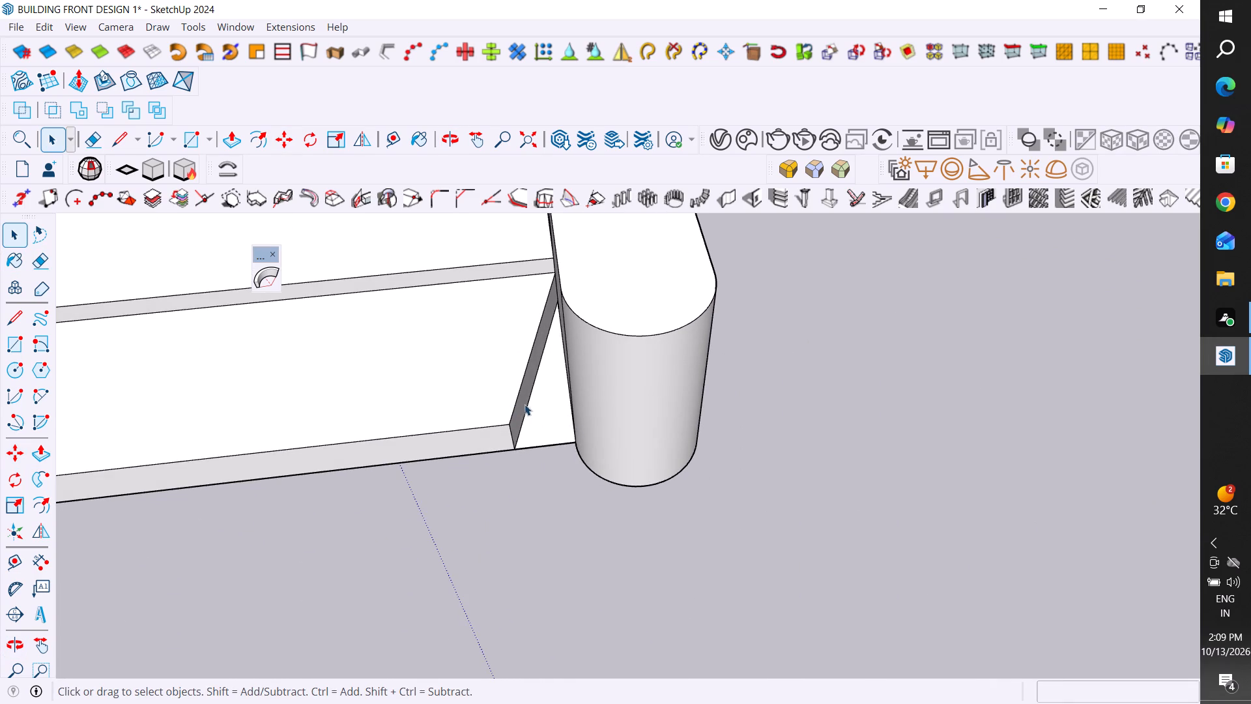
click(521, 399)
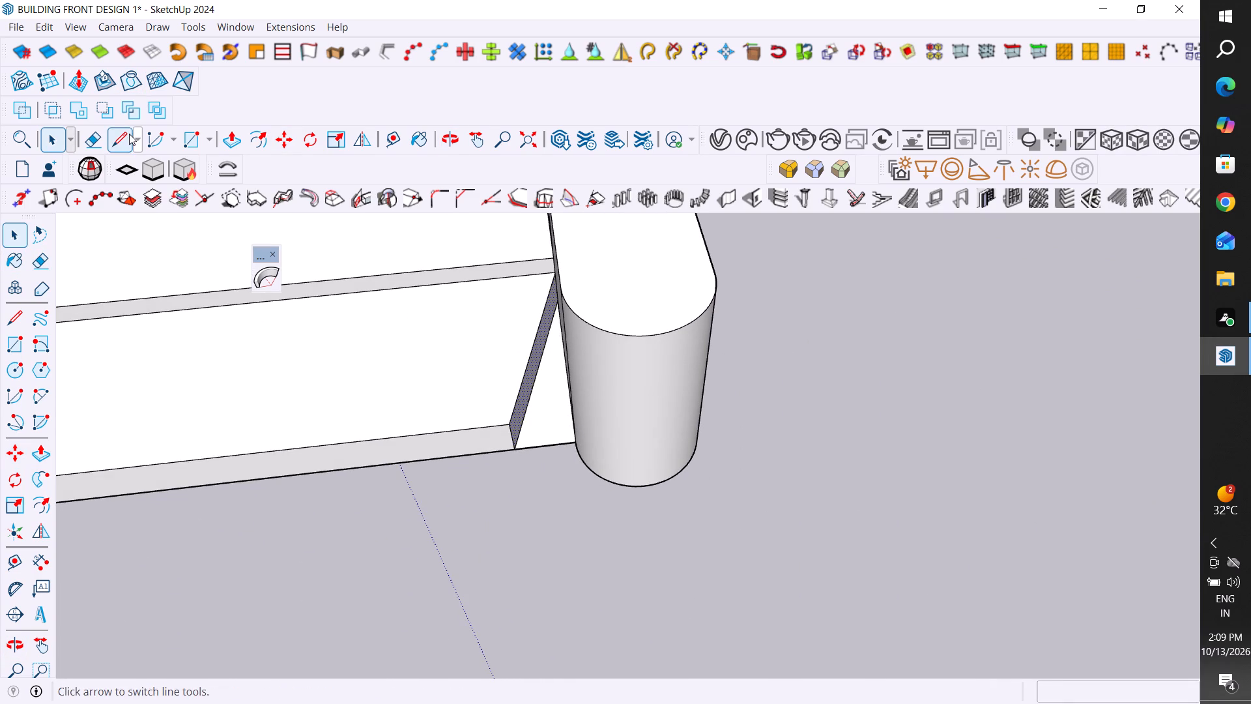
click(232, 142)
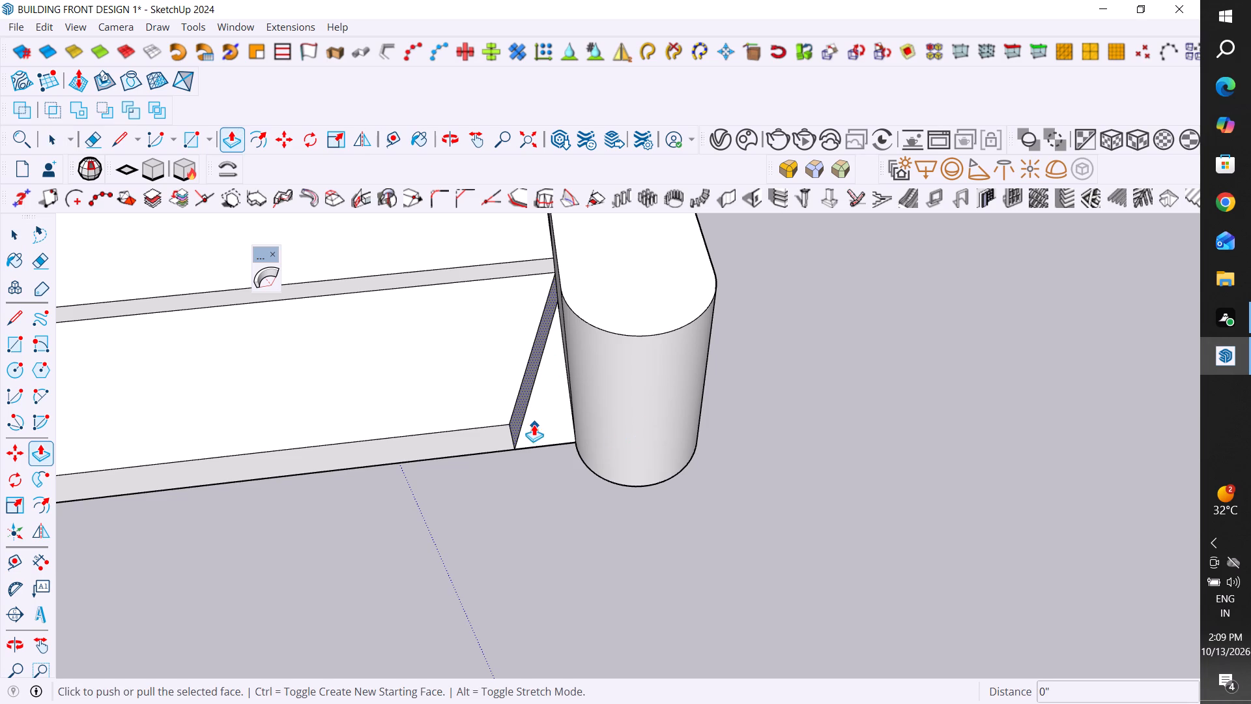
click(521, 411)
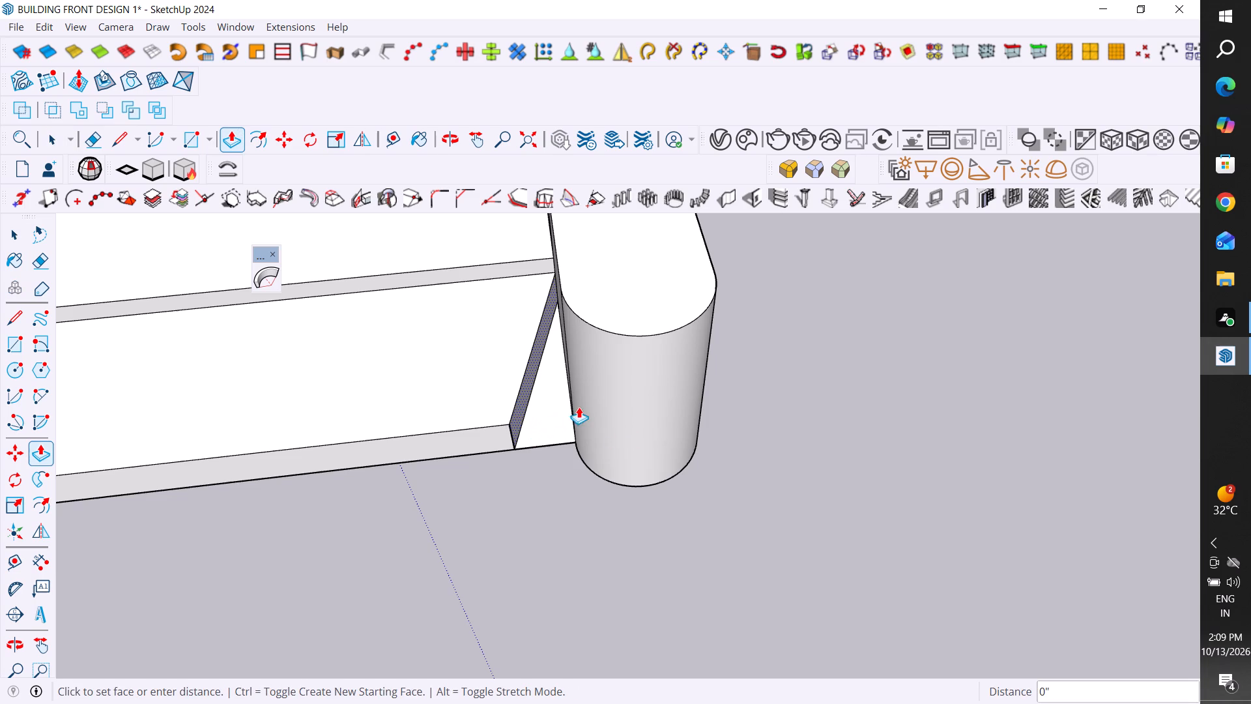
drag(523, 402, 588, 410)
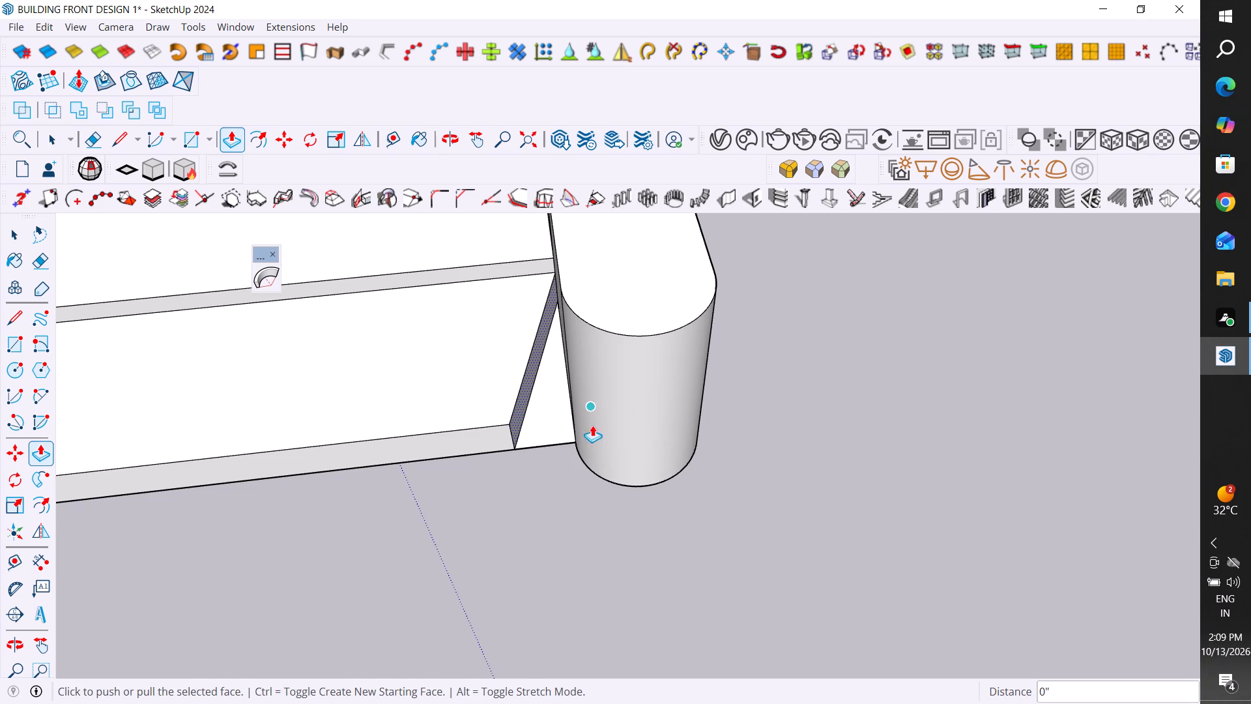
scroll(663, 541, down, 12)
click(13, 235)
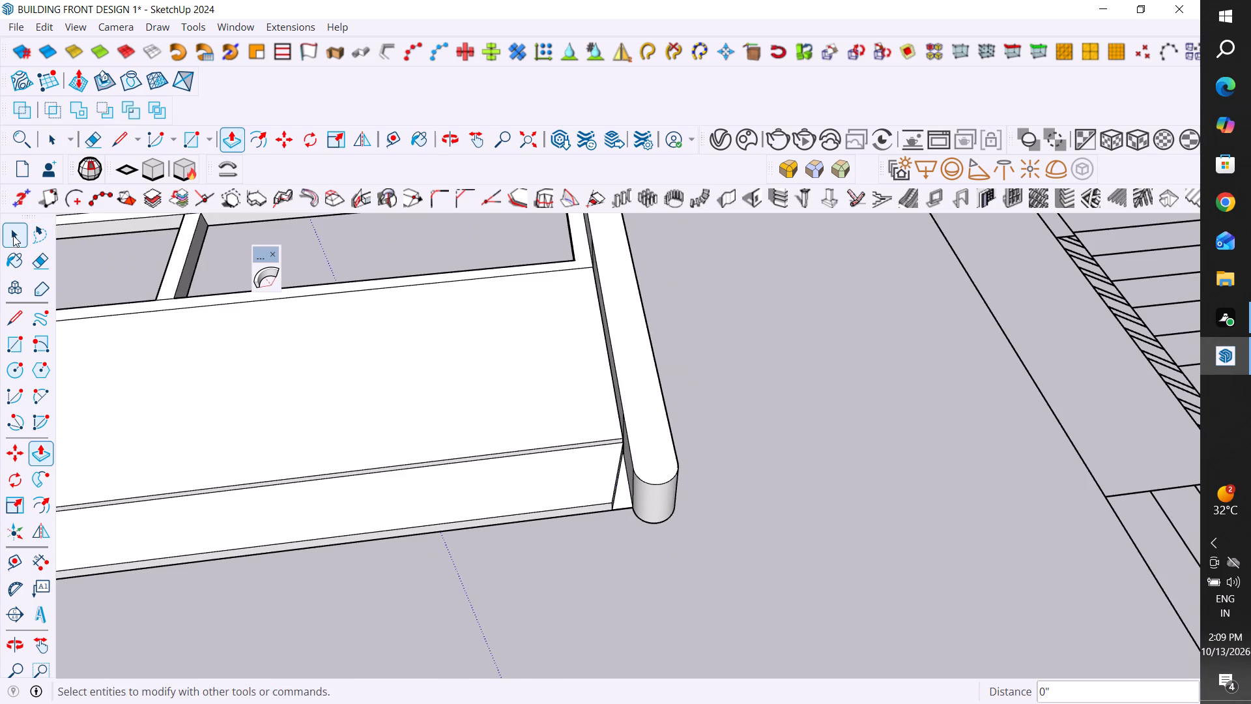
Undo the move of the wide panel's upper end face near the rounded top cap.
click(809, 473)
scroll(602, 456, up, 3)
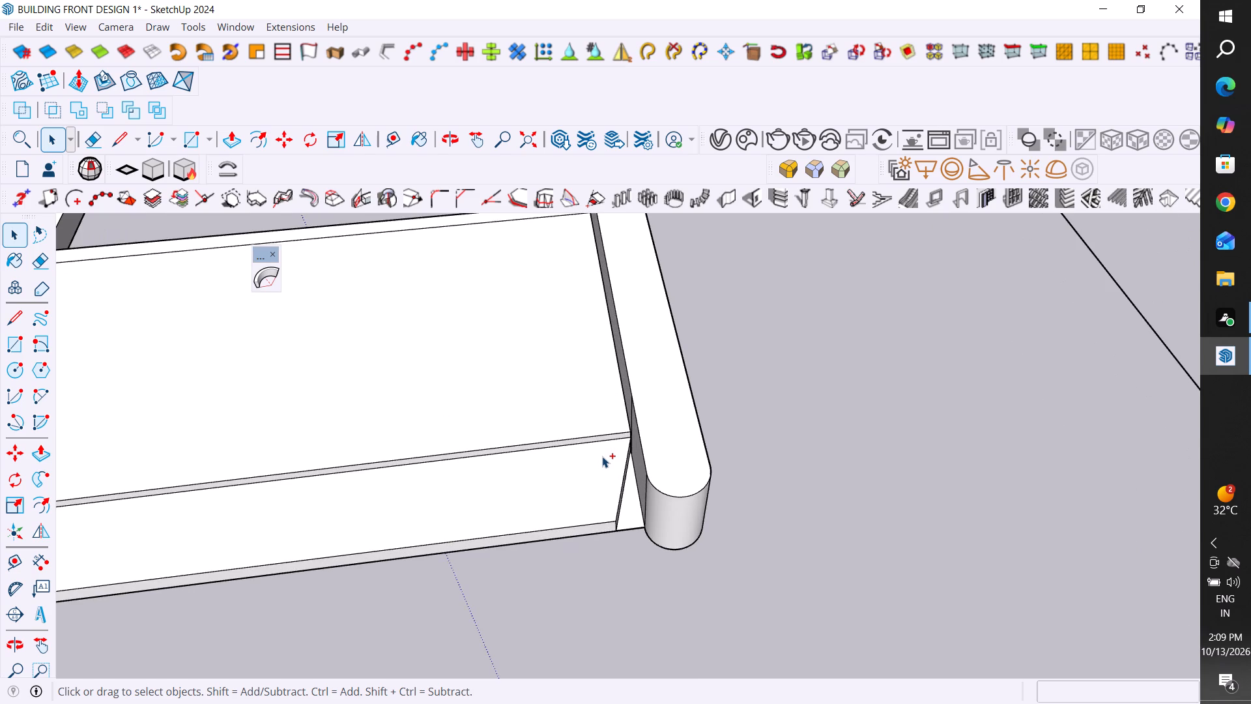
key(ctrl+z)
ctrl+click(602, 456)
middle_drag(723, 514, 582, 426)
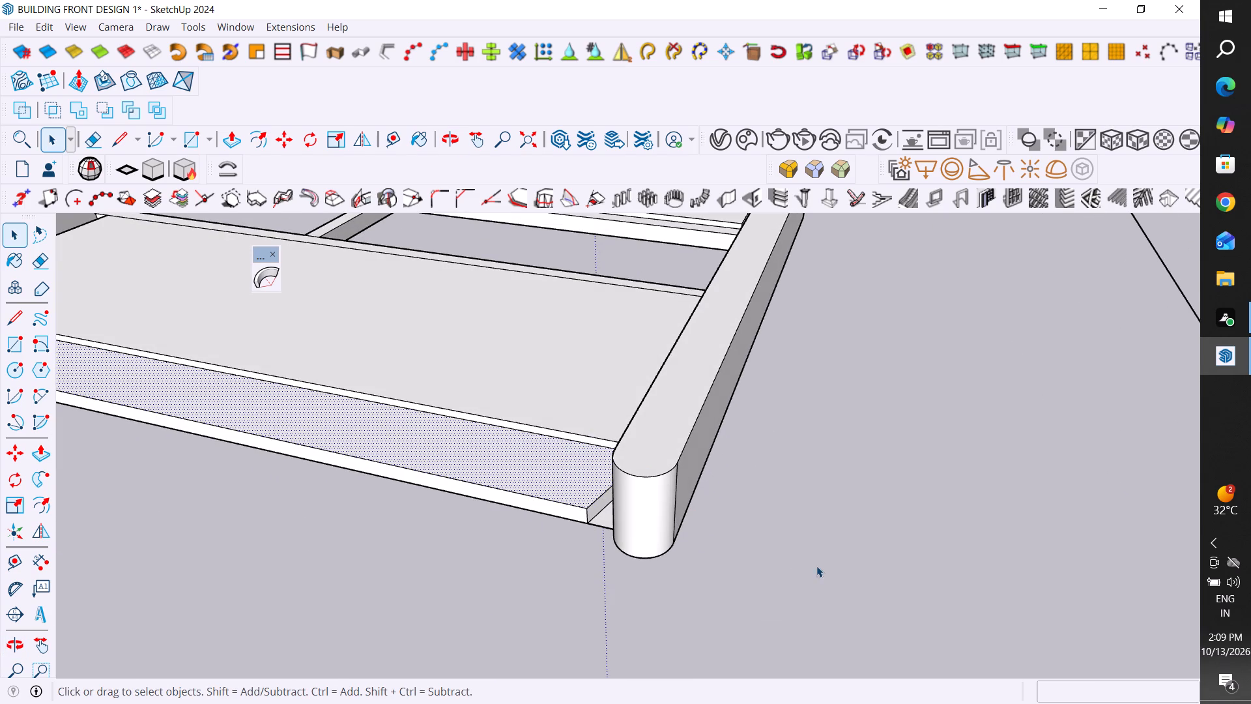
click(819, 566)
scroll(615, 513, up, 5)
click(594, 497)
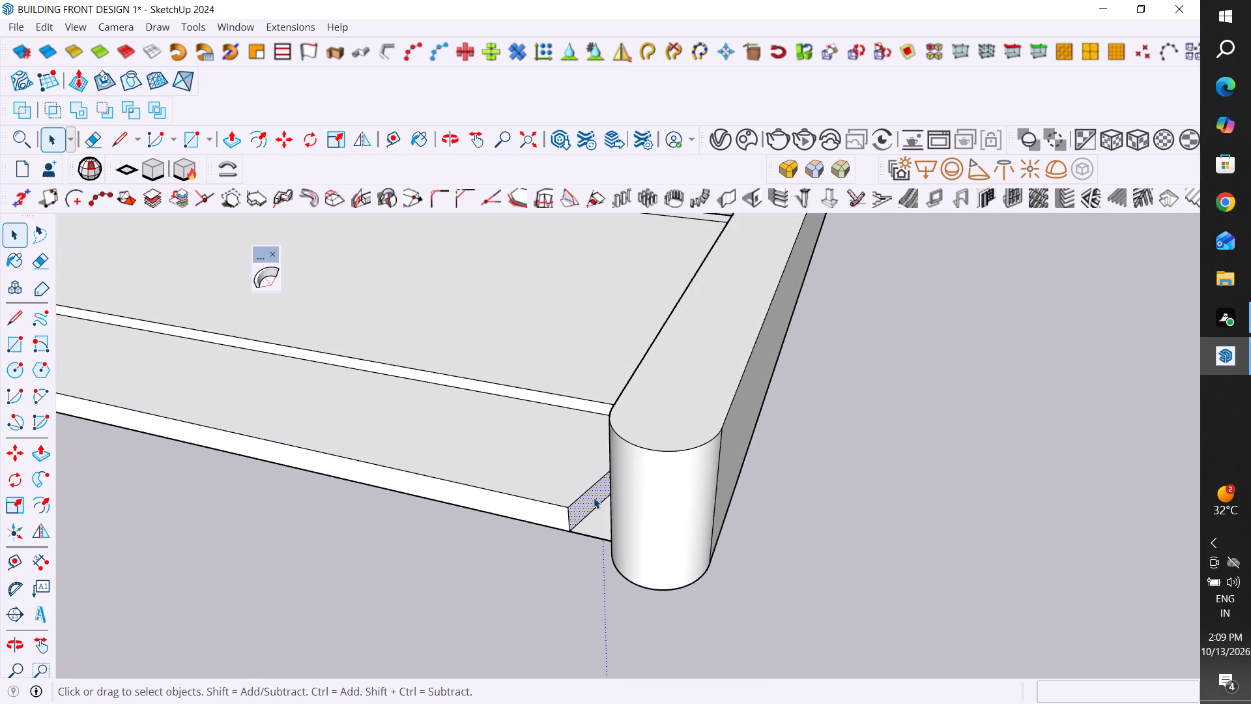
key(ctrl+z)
Push/Pull the upper end face of the tall wall's wide panel 3" to meet the rounded top cap.
scroll(596, 481, up, 4)
middle_drag(597, 477, 627, 484)
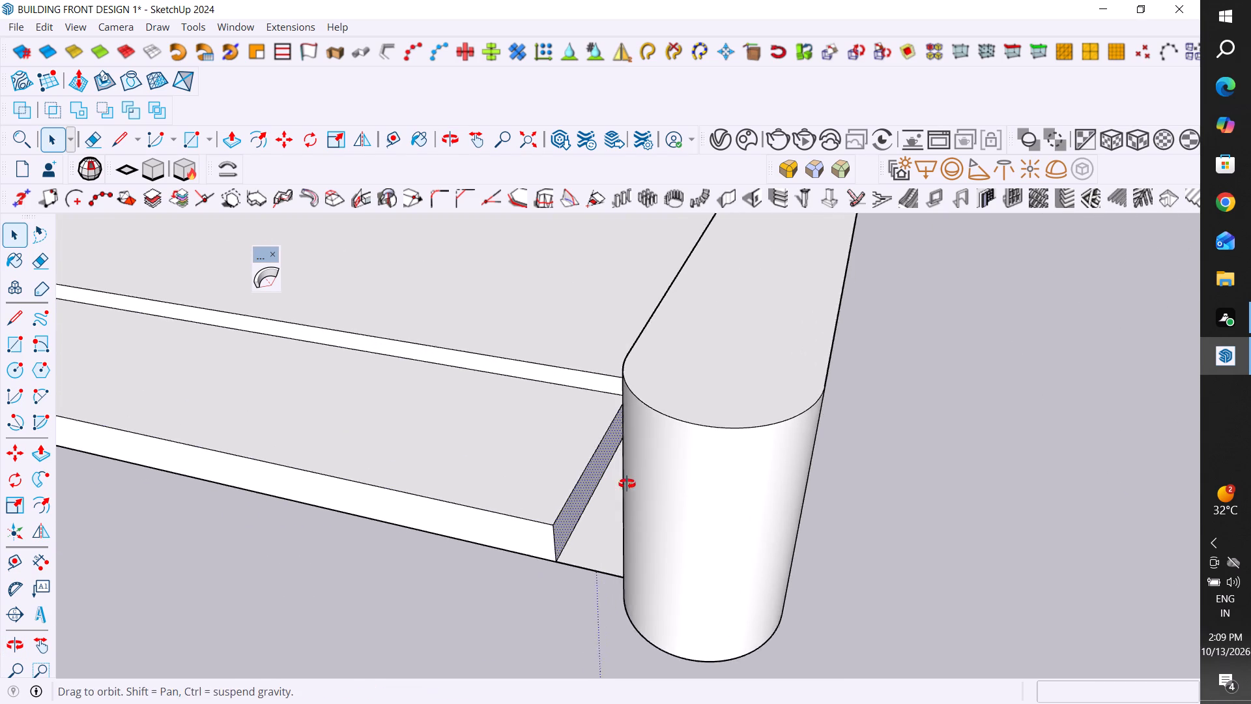
middle_drag(627, 484, 673, 482)
click(957, 615)
scroll(604, 375, up, 4)
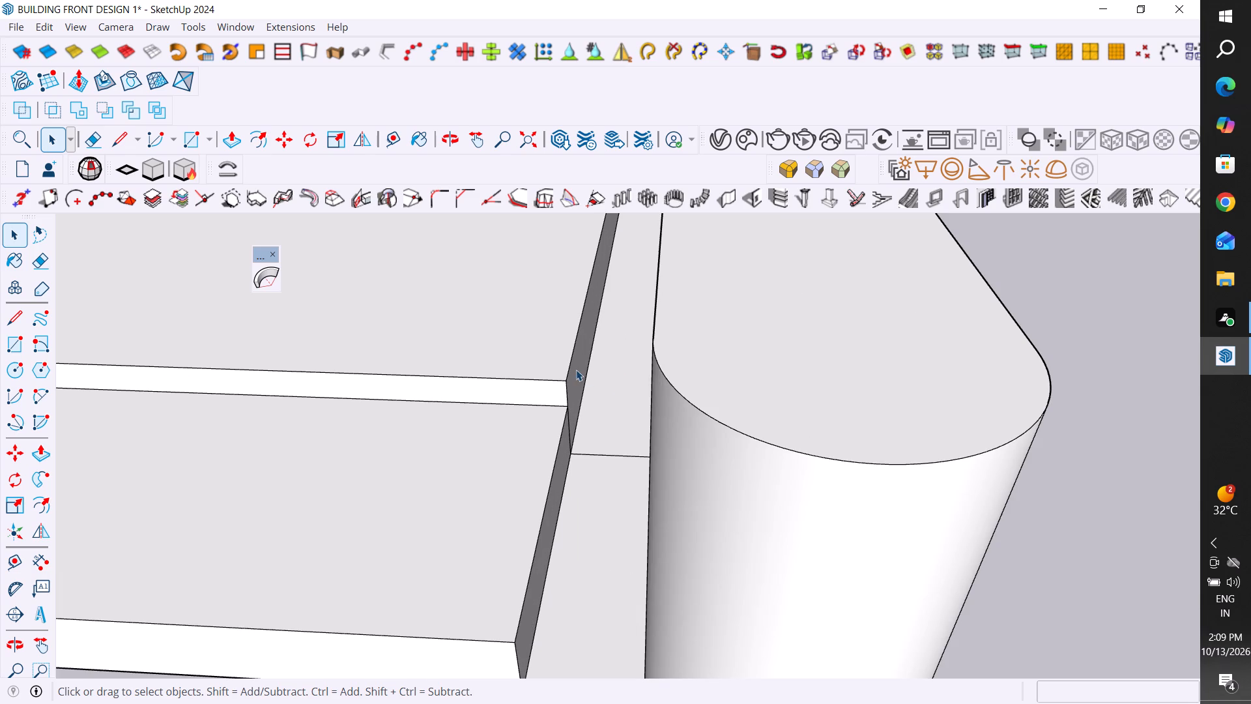
click(575, 368)
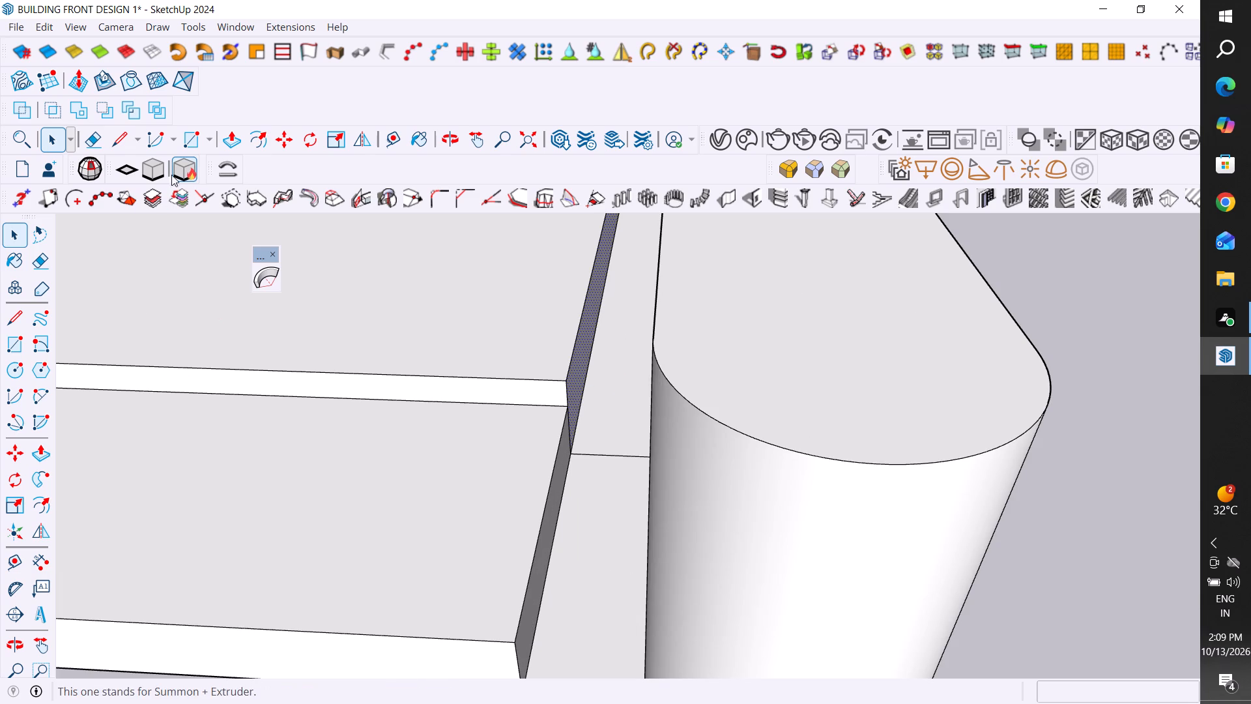
click(240, 142)
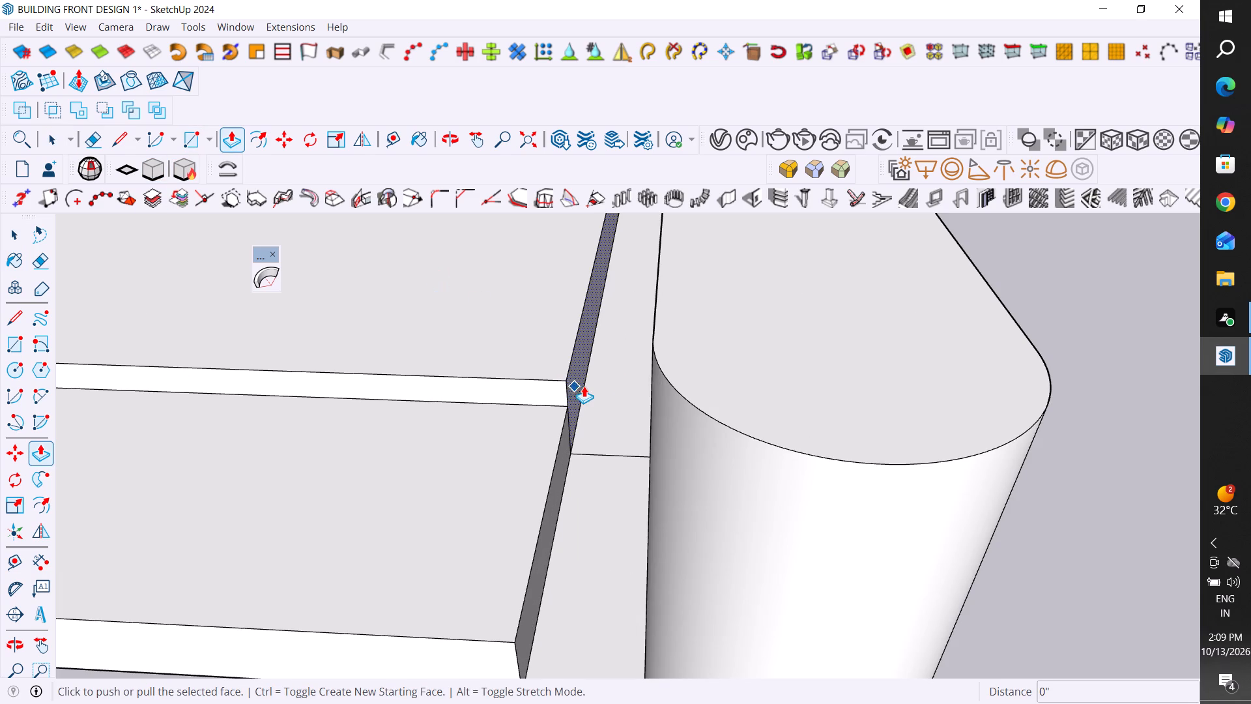
click(578, 386)
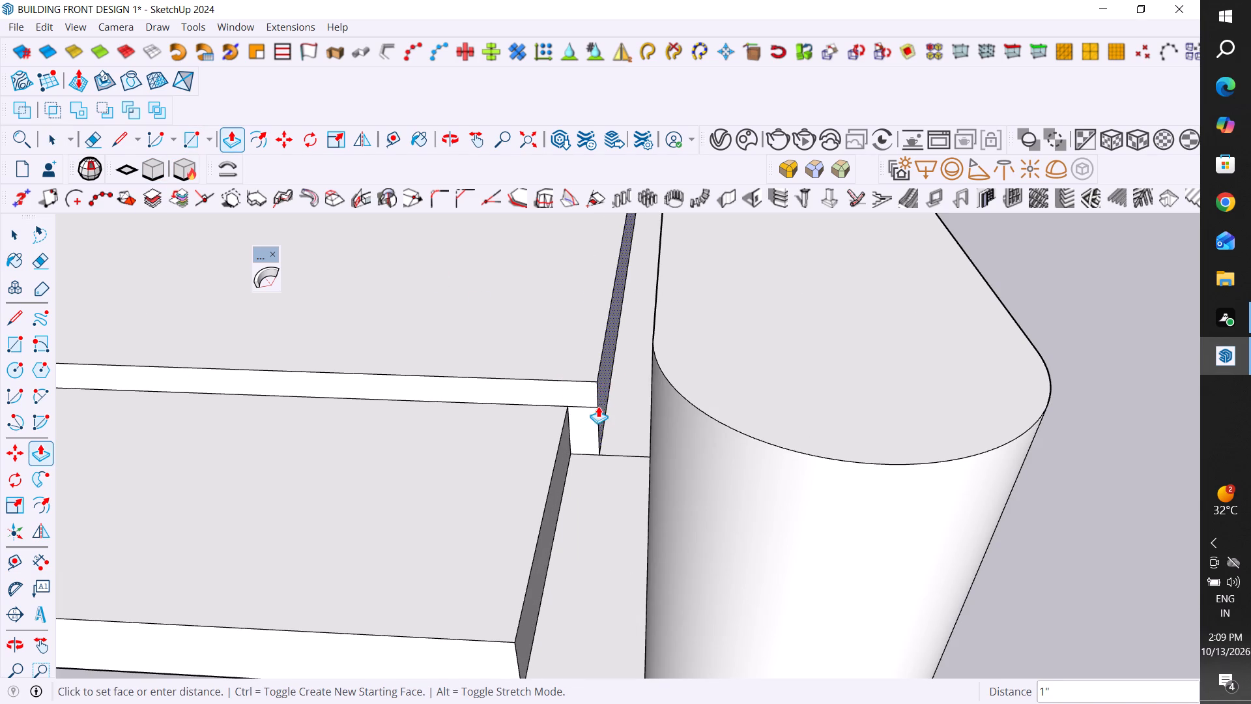
click(654, 418)
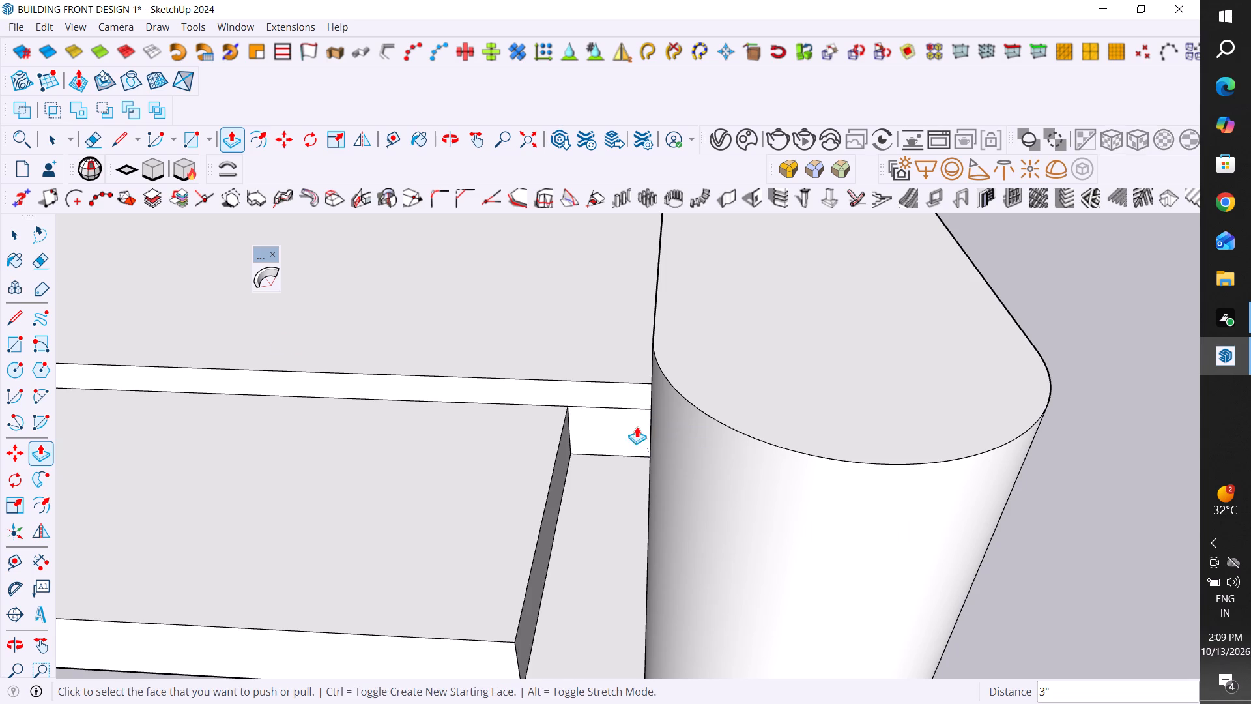
click(18, 229)
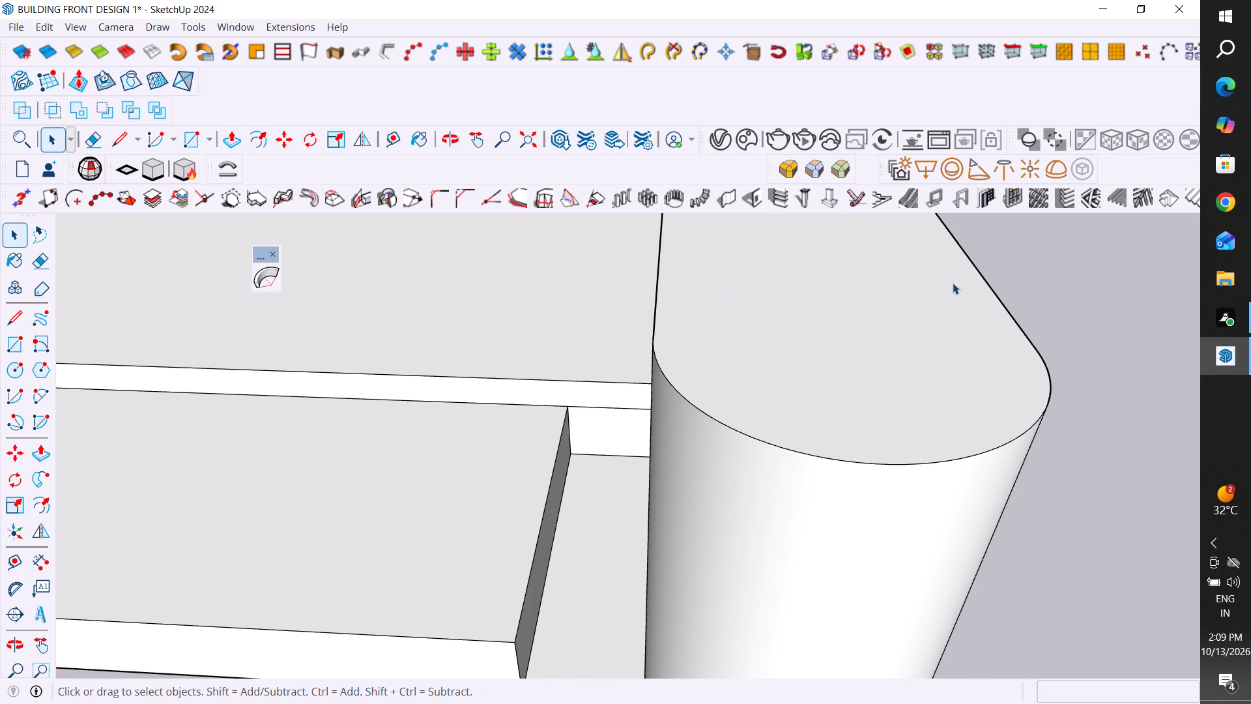
click(1010, 262)
scroll(939, 503, down, 13)
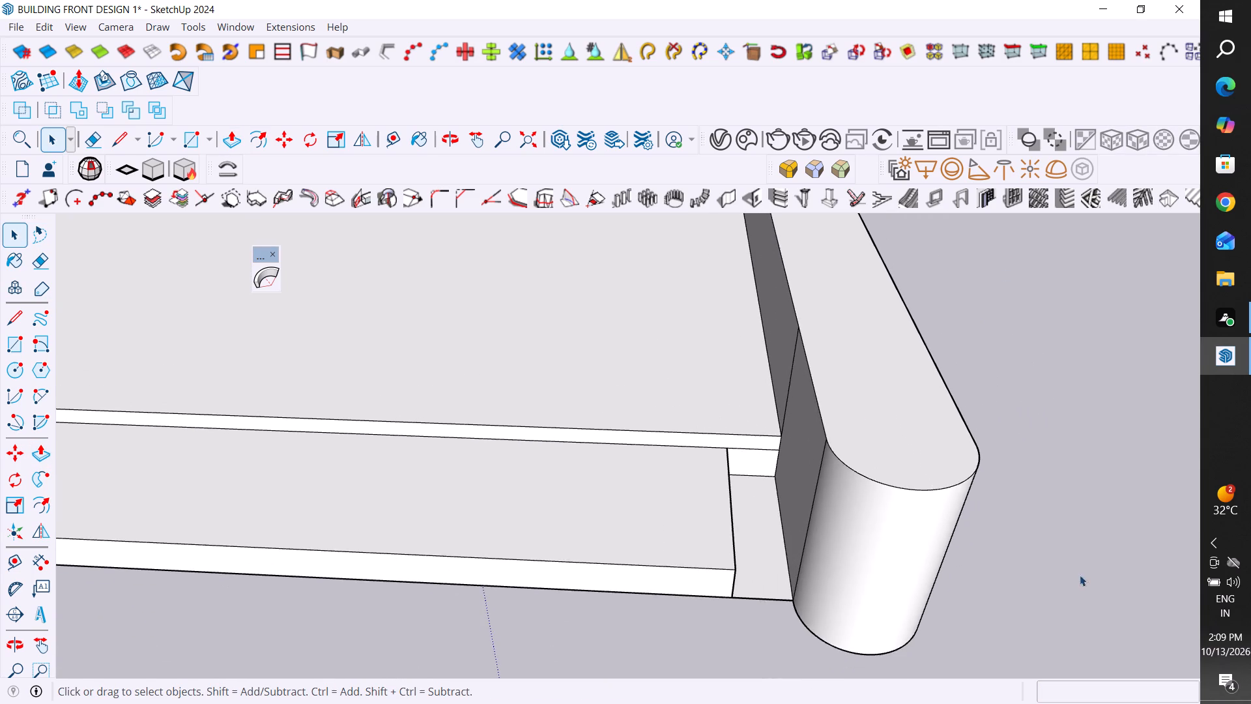
middle_drag(1079, 576, 960, 525)
scroll(916, 430, down, 5)
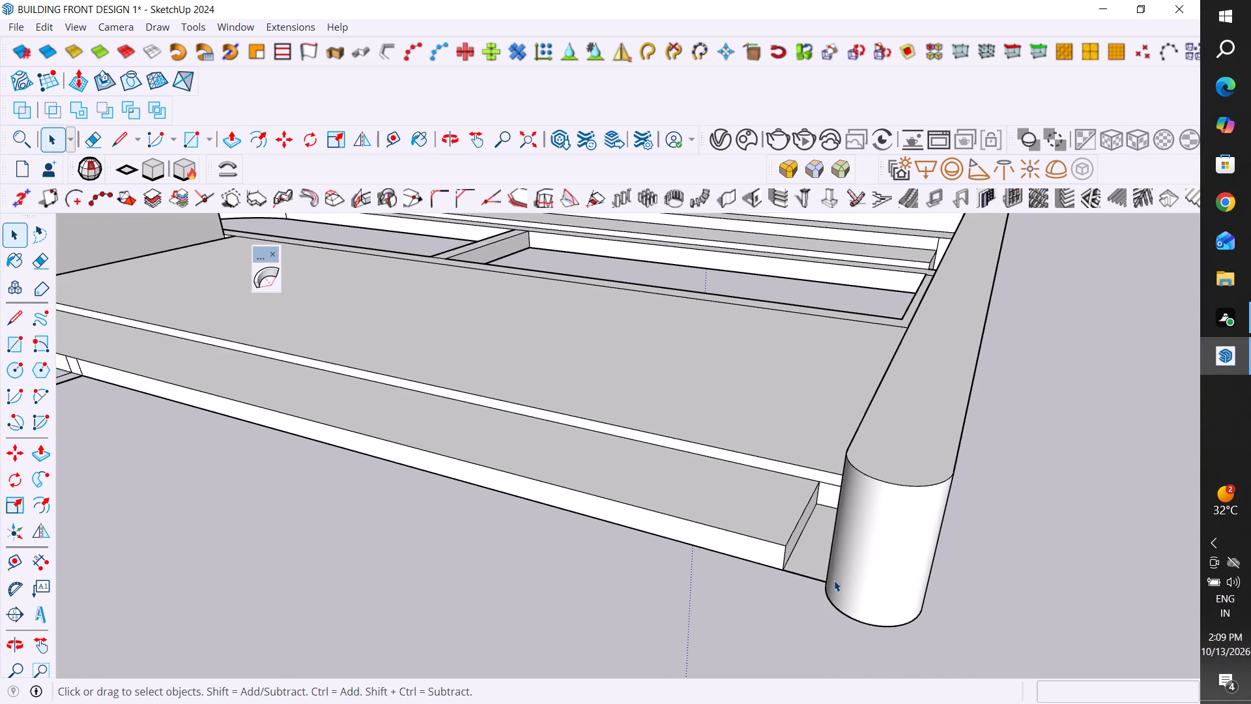
Push/Pull the upper end face of the tall wall's narrow edge strip about 3" to meet the rounded top cap.
scroll(840, 602, up, 8)
click(754, 503)
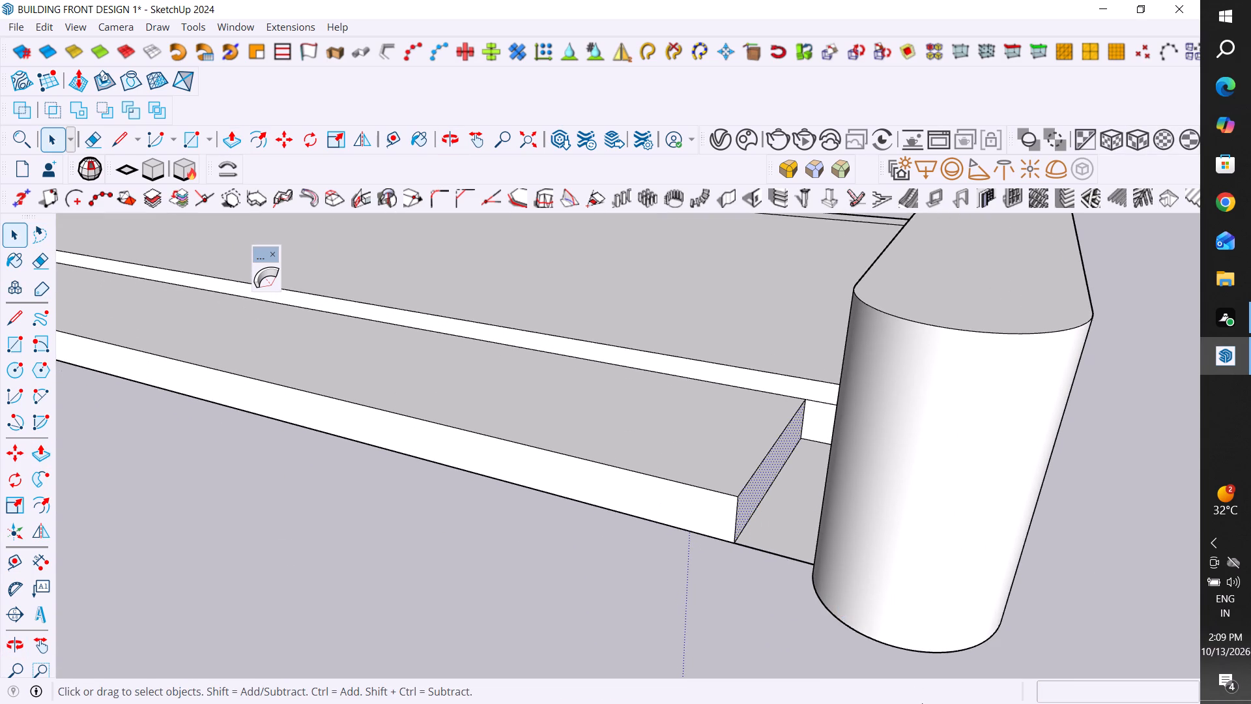
click(237, 139)
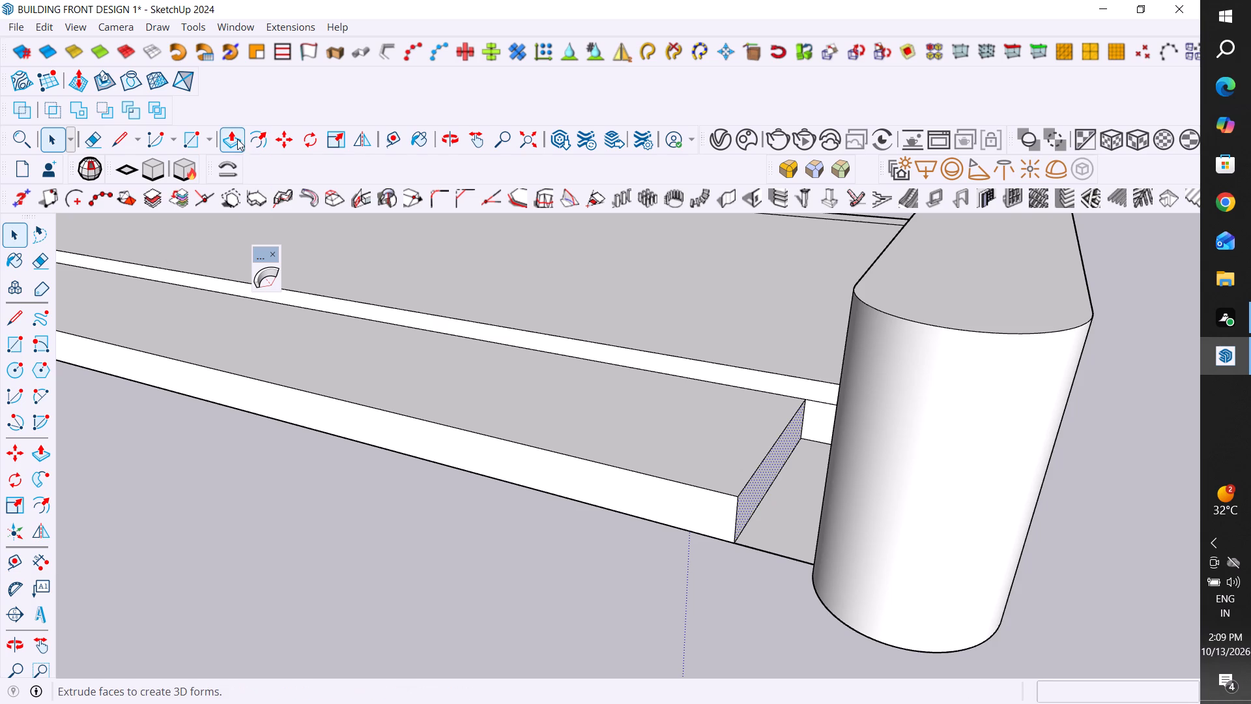
scroll(803, 612, up, 4)
click(729, 443)
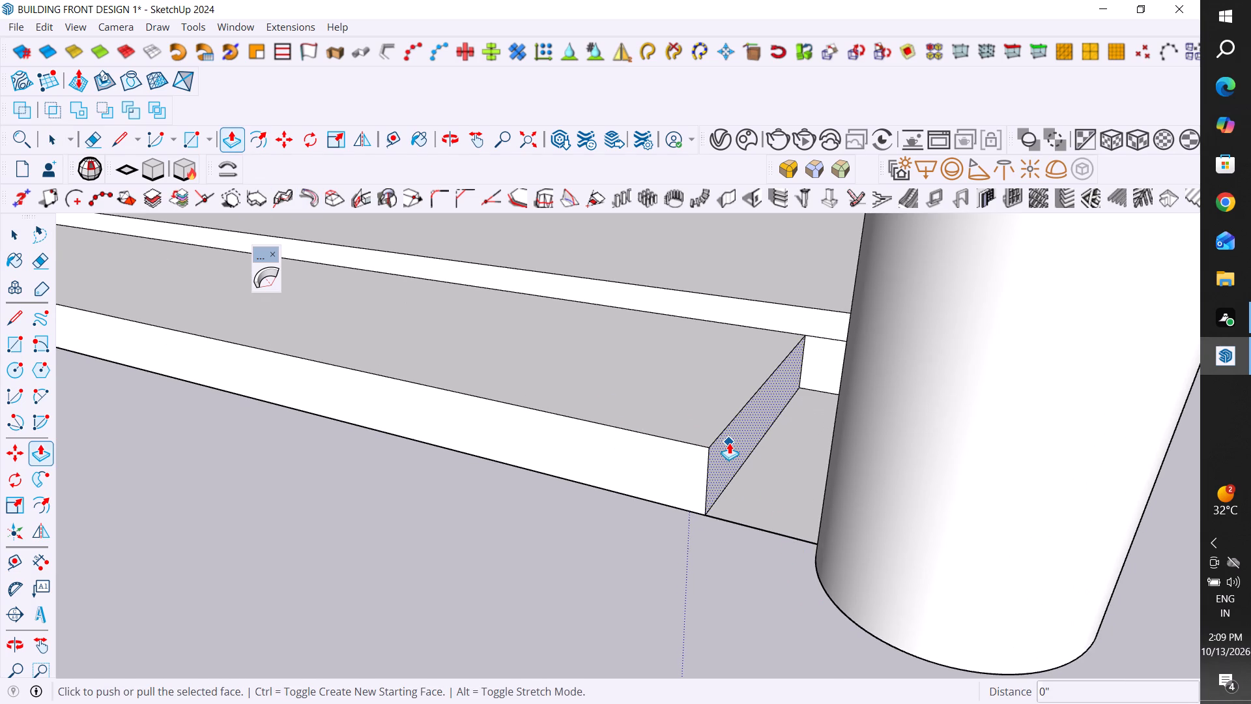
click(823, 497)
click(15, 236)
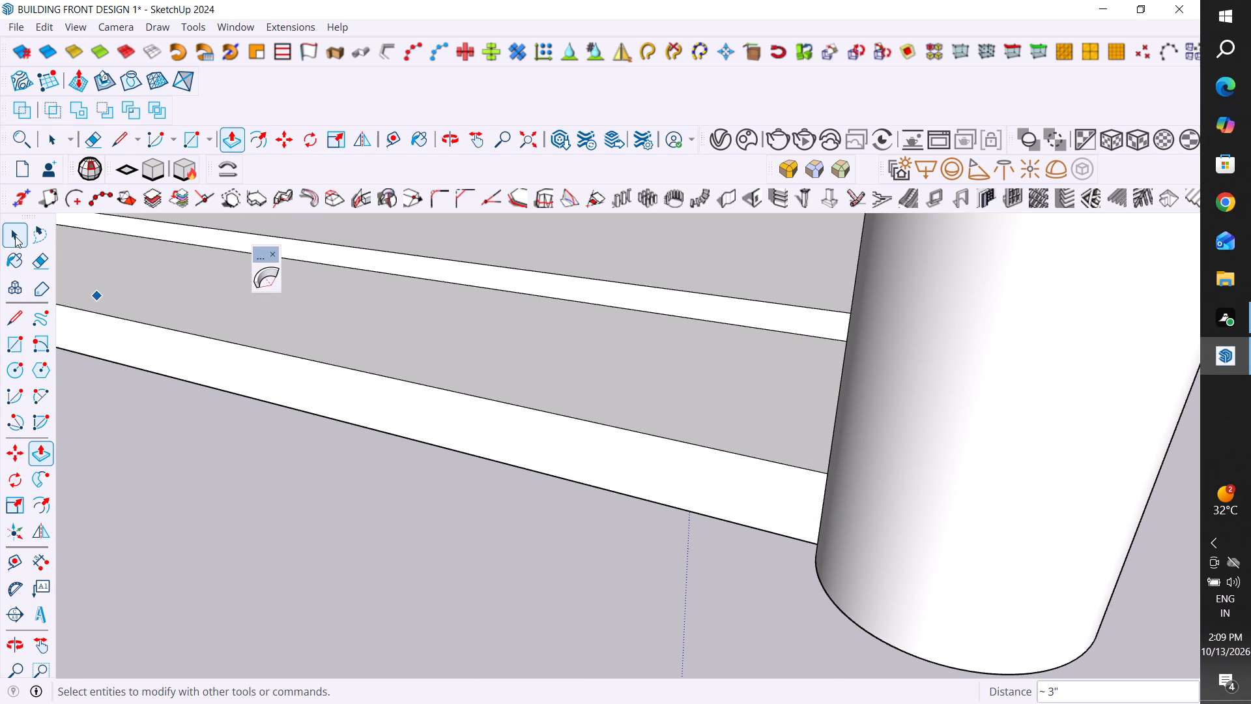
click(263, 460)
Push/Pull the underside of the flat narrow ledge strip projecting from the outer side of the tall wall, beside the curved panel.
scroll(676, 544, down, 20)
scroll(676, 544, down, 8)
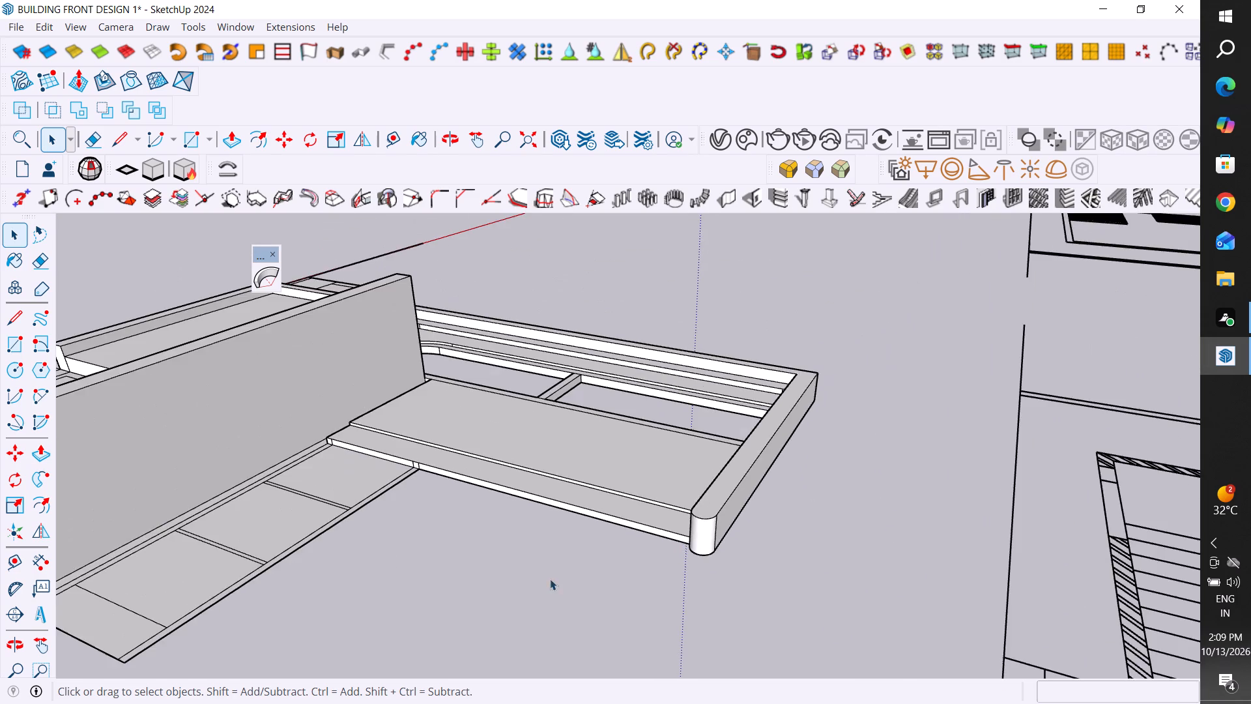
middle_drag(550, 579, 946, 665)
scroll(682, 400, down, 5)
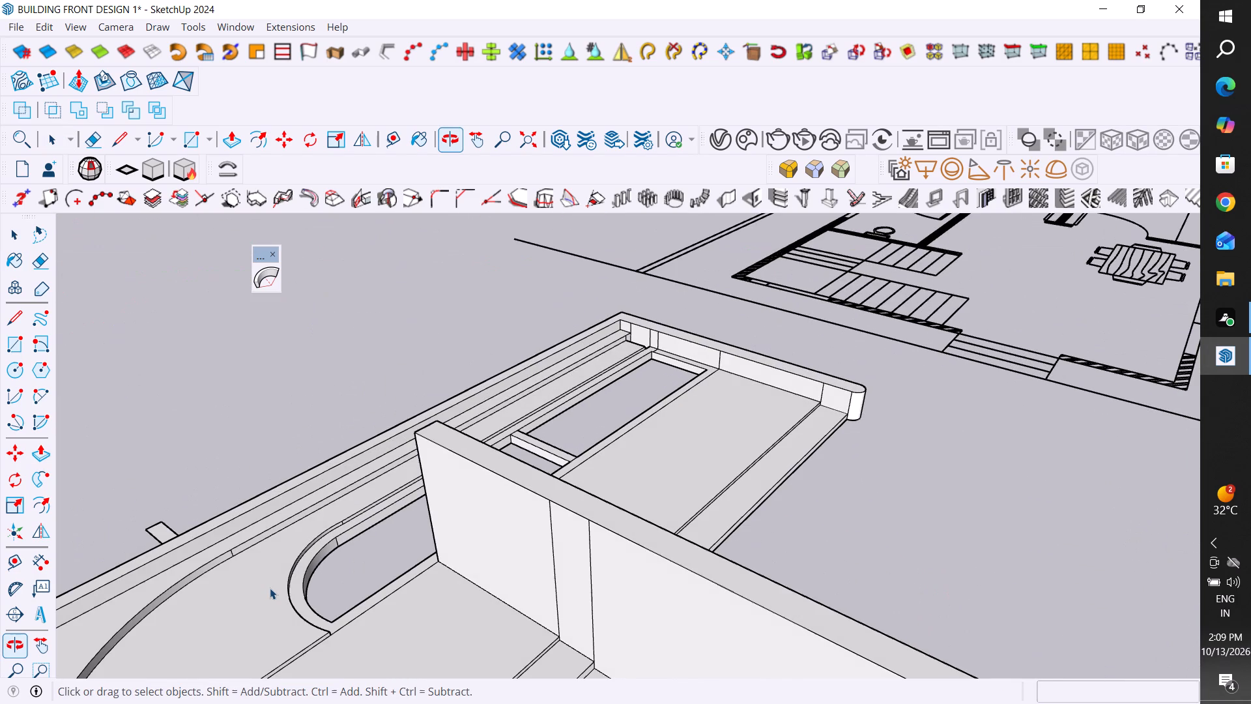
scroll(331, 435, down, 4)
middle_drag(261, 539, 281, 636)
scroll(294, 587, up, 6)
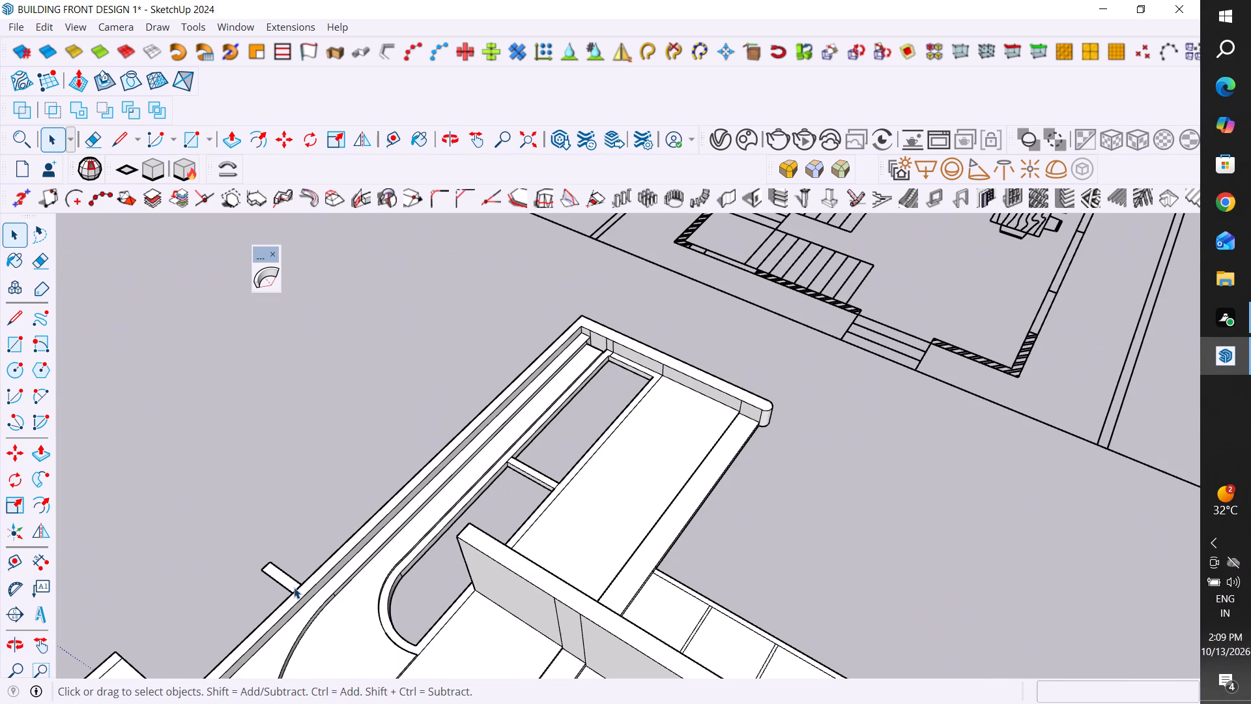
scroll(294, 587, up, 1)
middle_drag(291, 595, 366, 676)
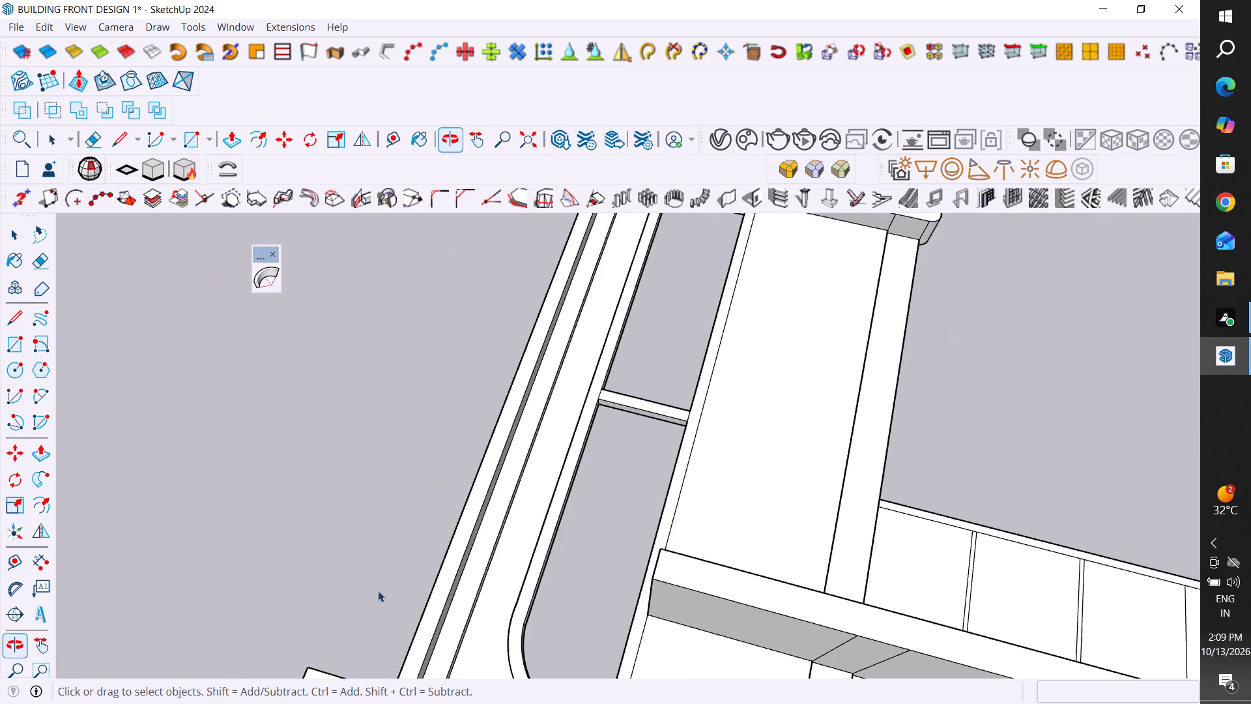
middle_drag(375, 600, 590, 559)
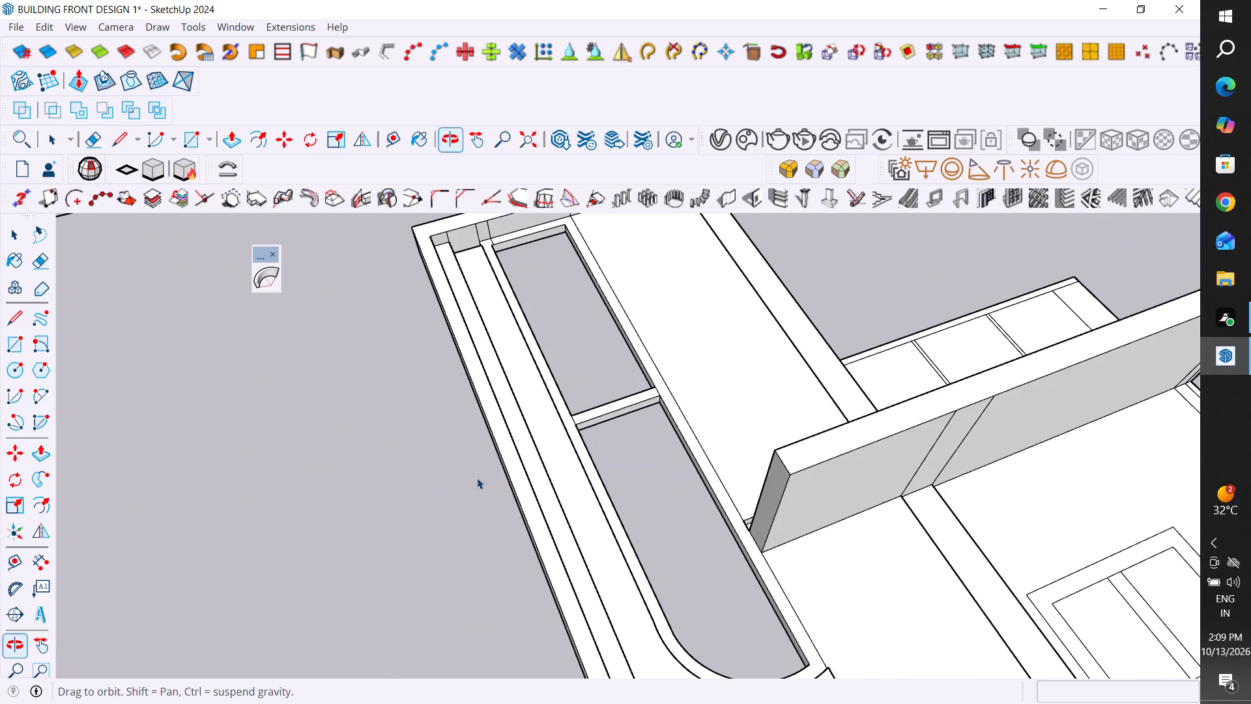
scroll(478, 479, down, 14)
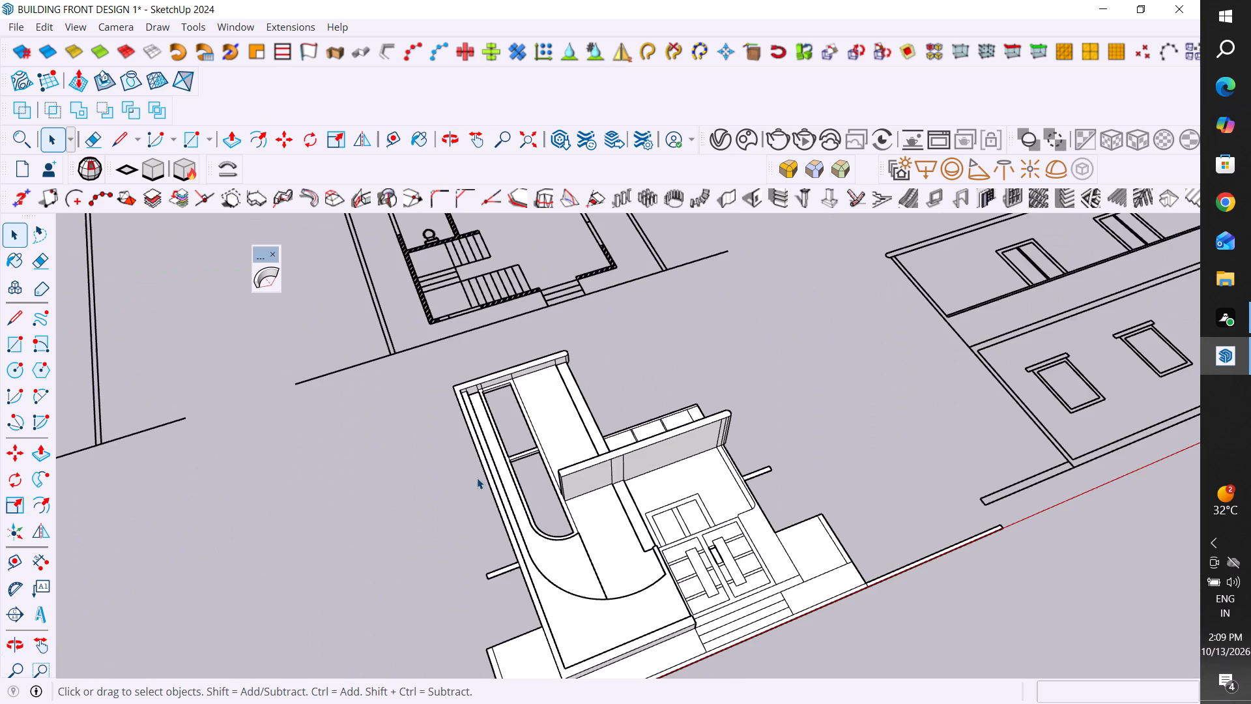
middle_drag(486, 608, 468, 482)
middle_drag(468, 482, 521, 380)
scroll(521, 456, up, 4)
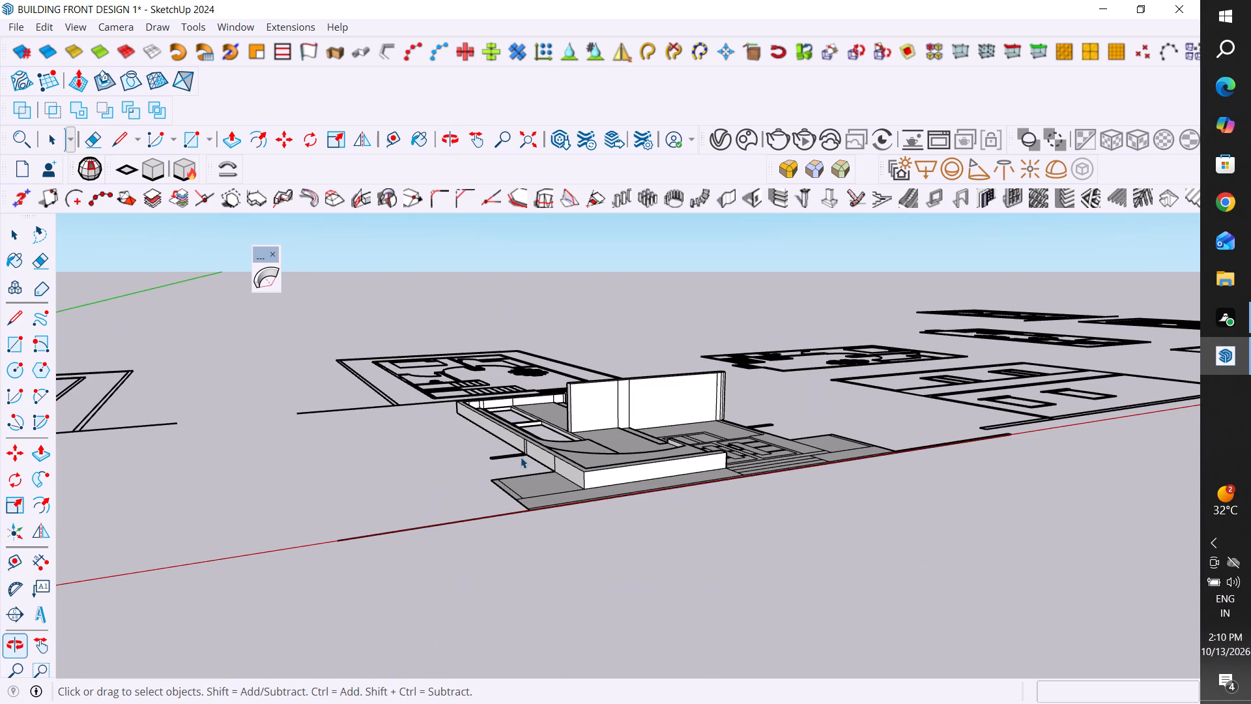
scroll(521, 457, up, 9)
middle_drag(520, 508, 571, 328)
scroll(612, 399, up, 2)
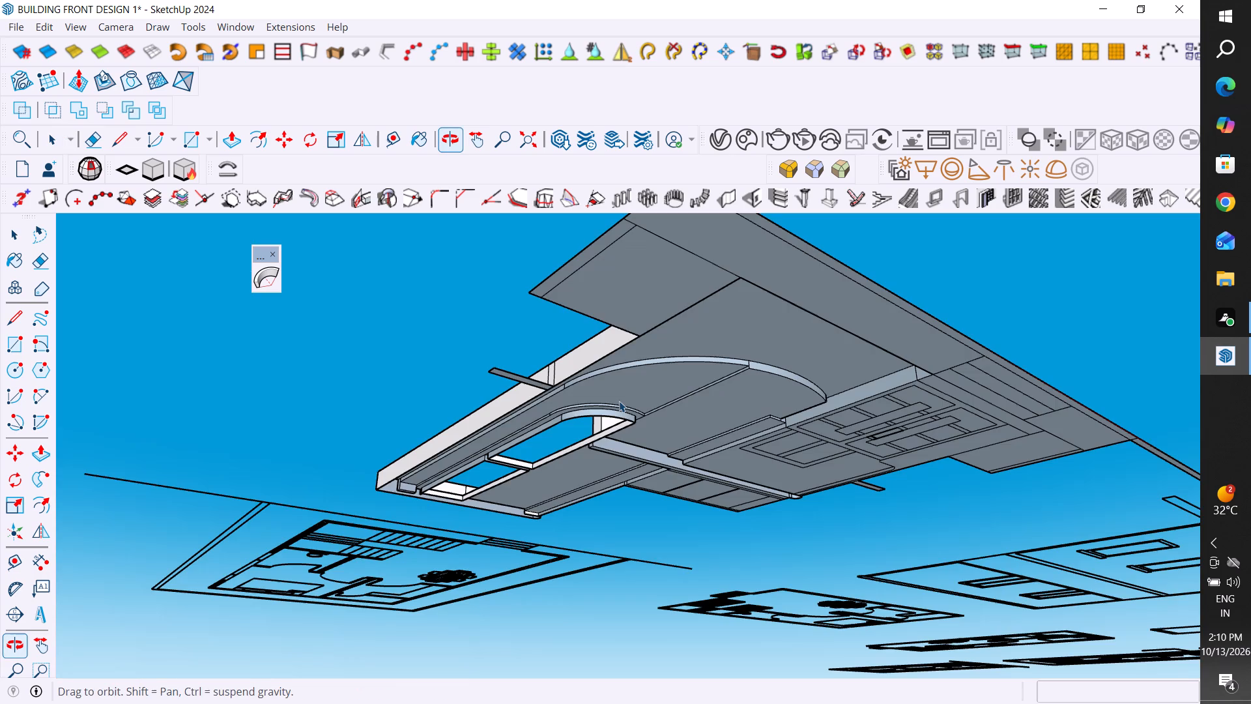
scroll(619, 401, up, 7)
middle_drag(416, 360, 391, 346)
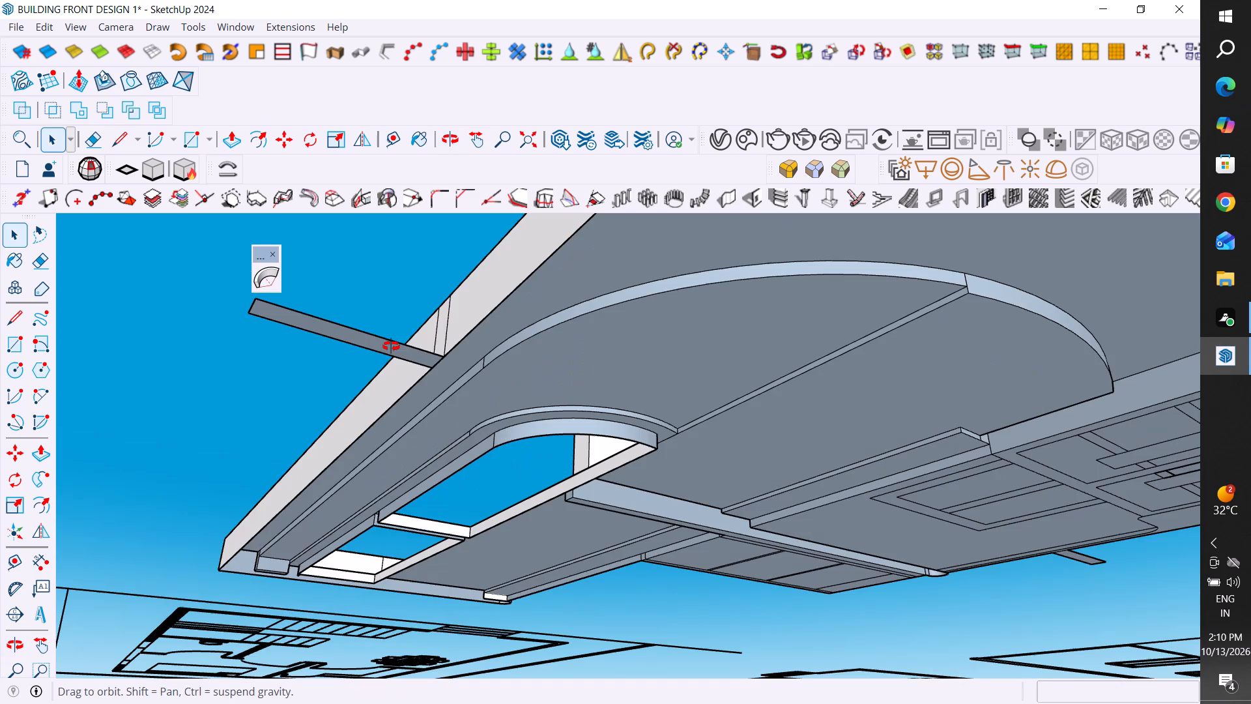
middle_drag(391, 346, 387, 344)
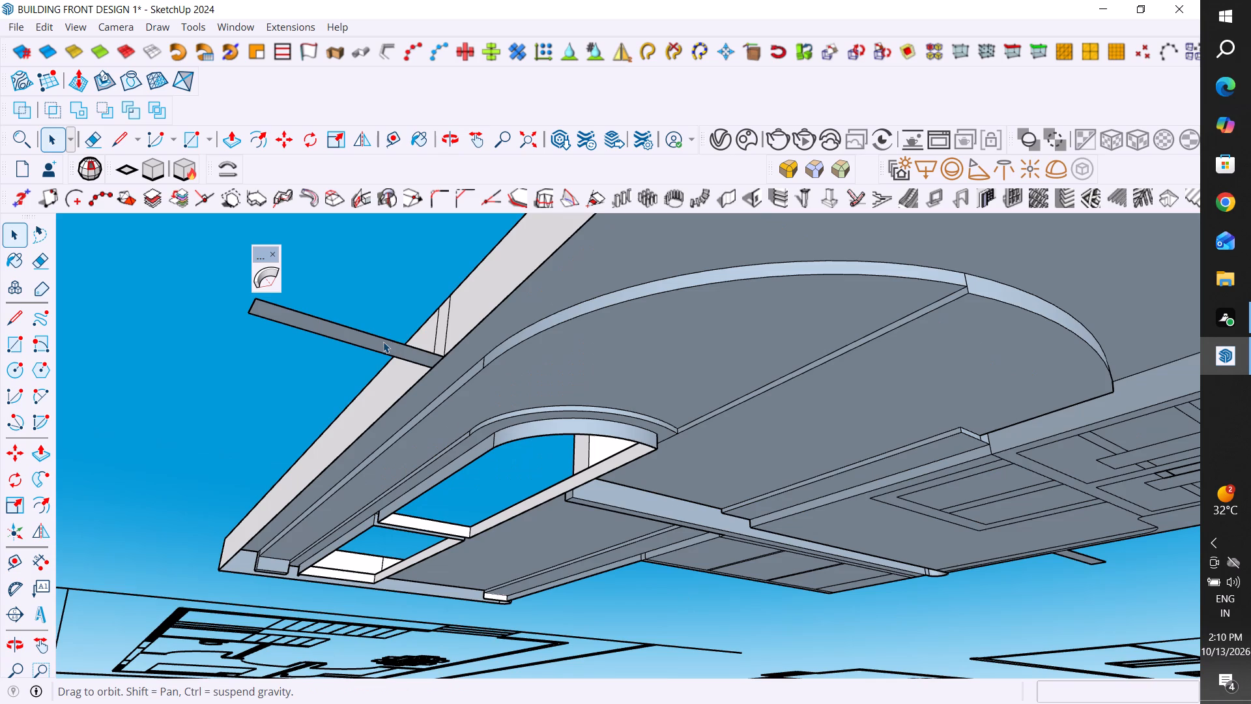
click(380, 347)
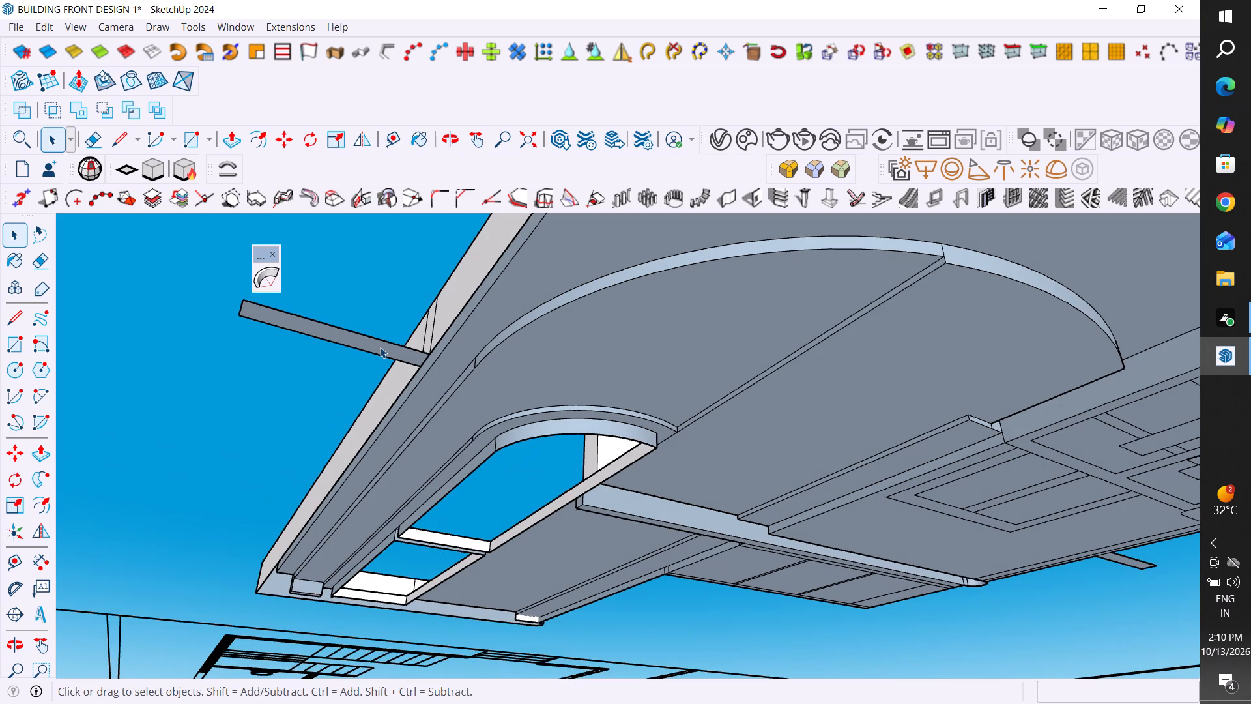
click(229, 135)
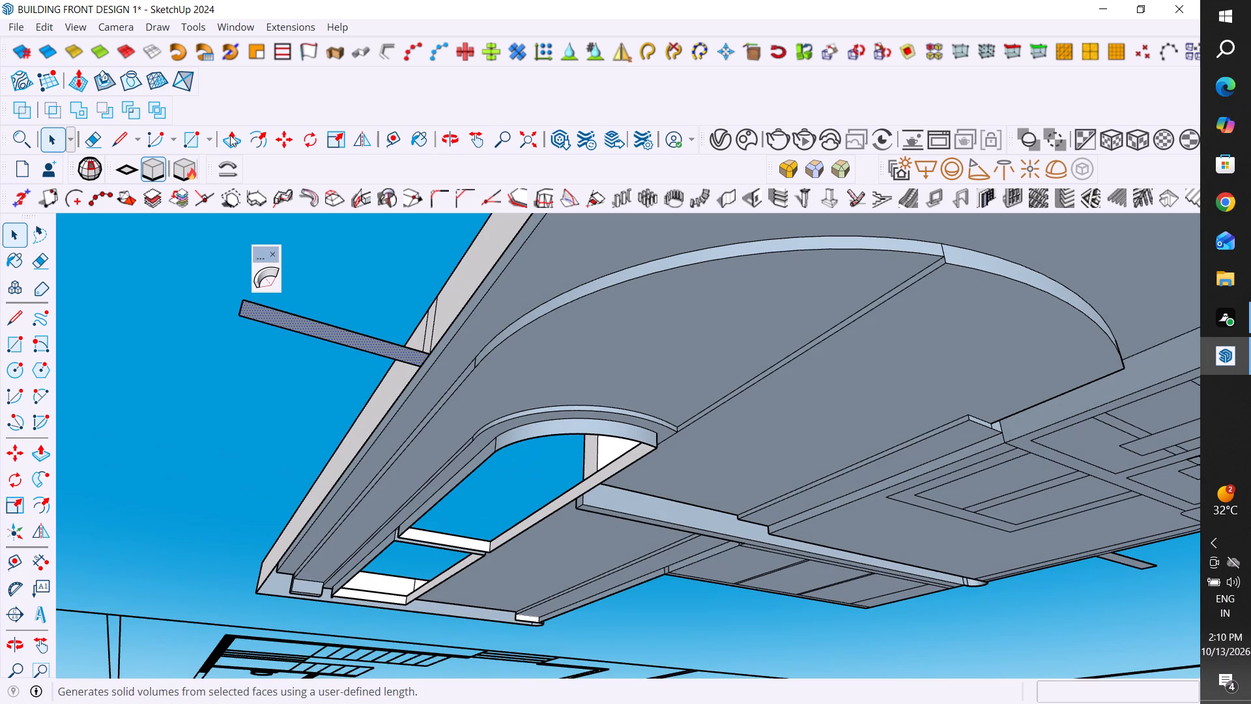
click(384, 350)
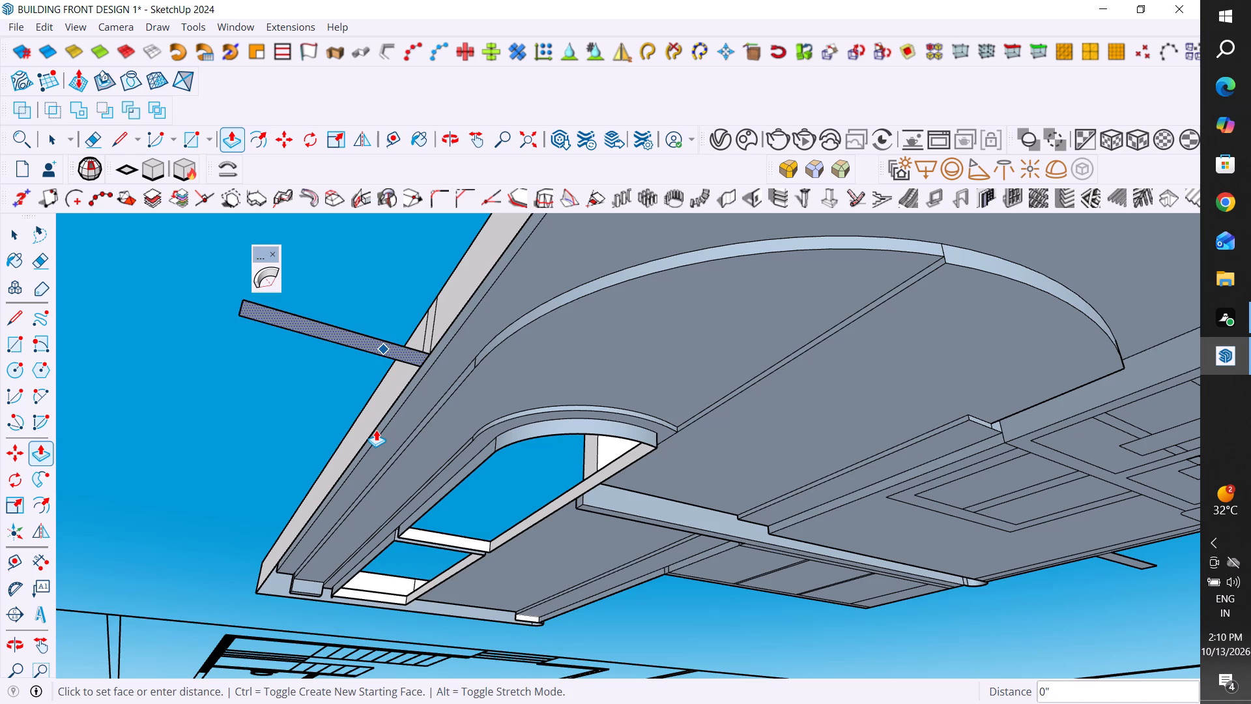
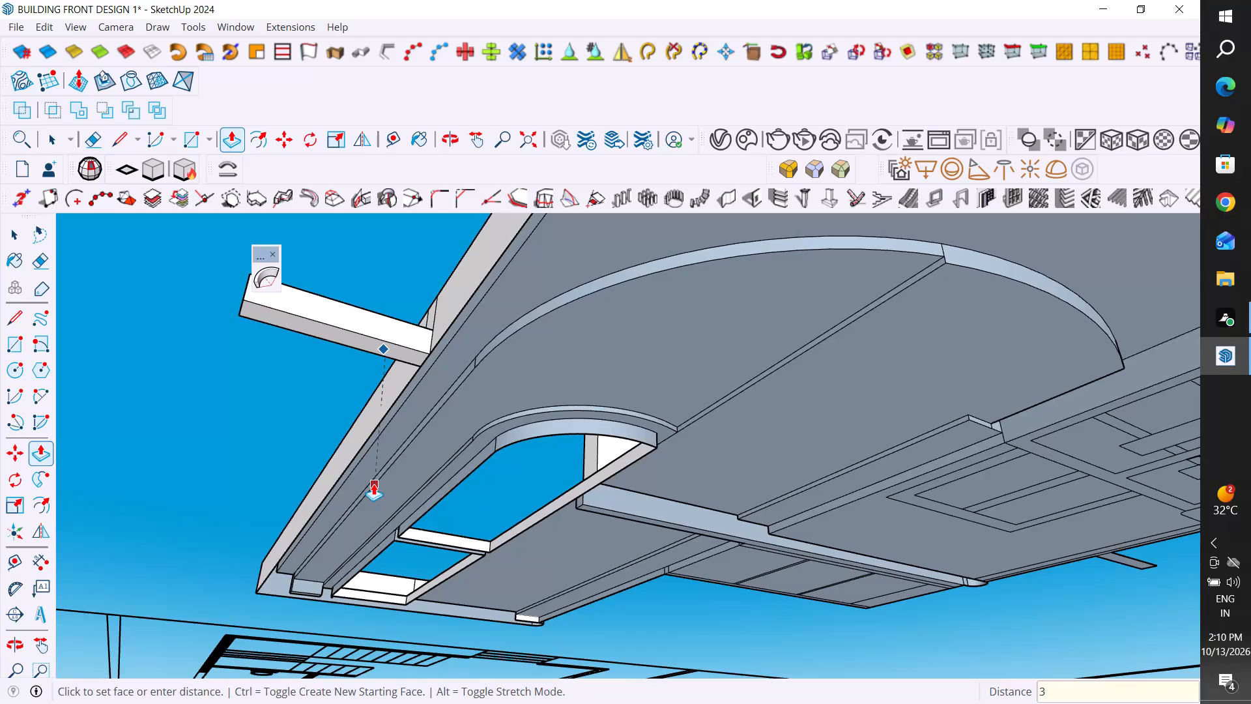
Set the Push/Pull distance of the narrow ledge strip beside the tall wall to 36".
key(Return)
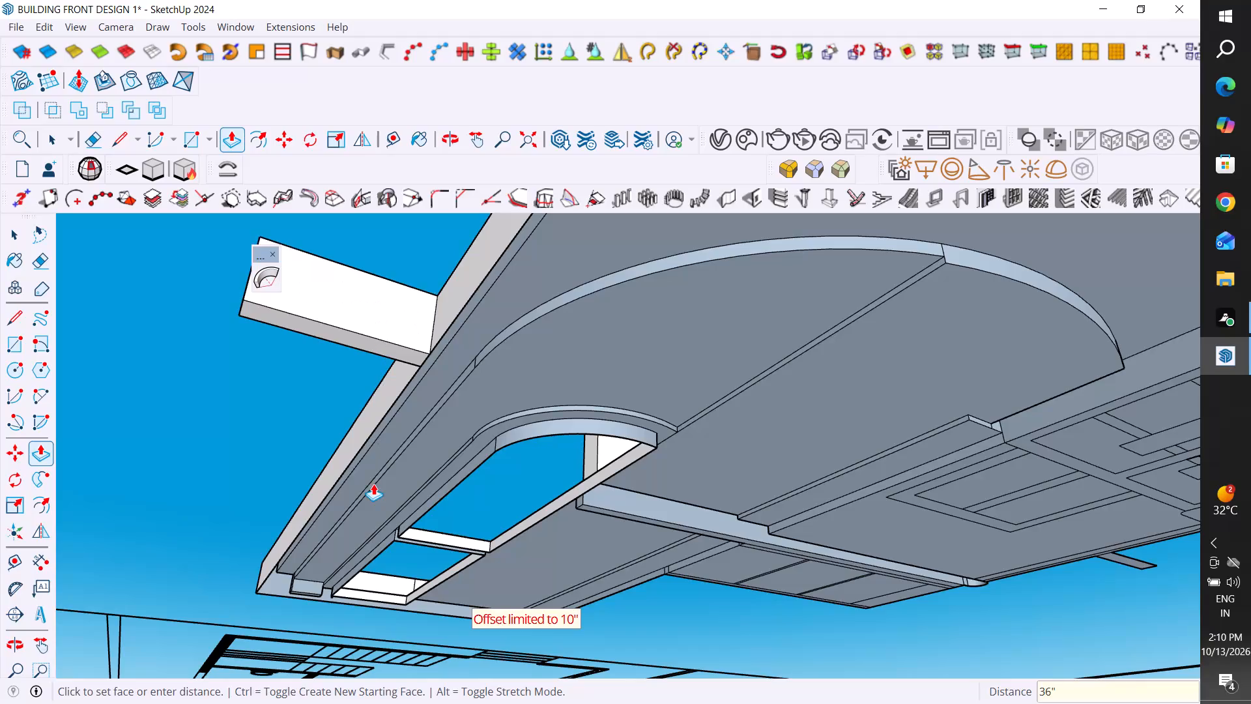
scroll(393, 486, down, 5)
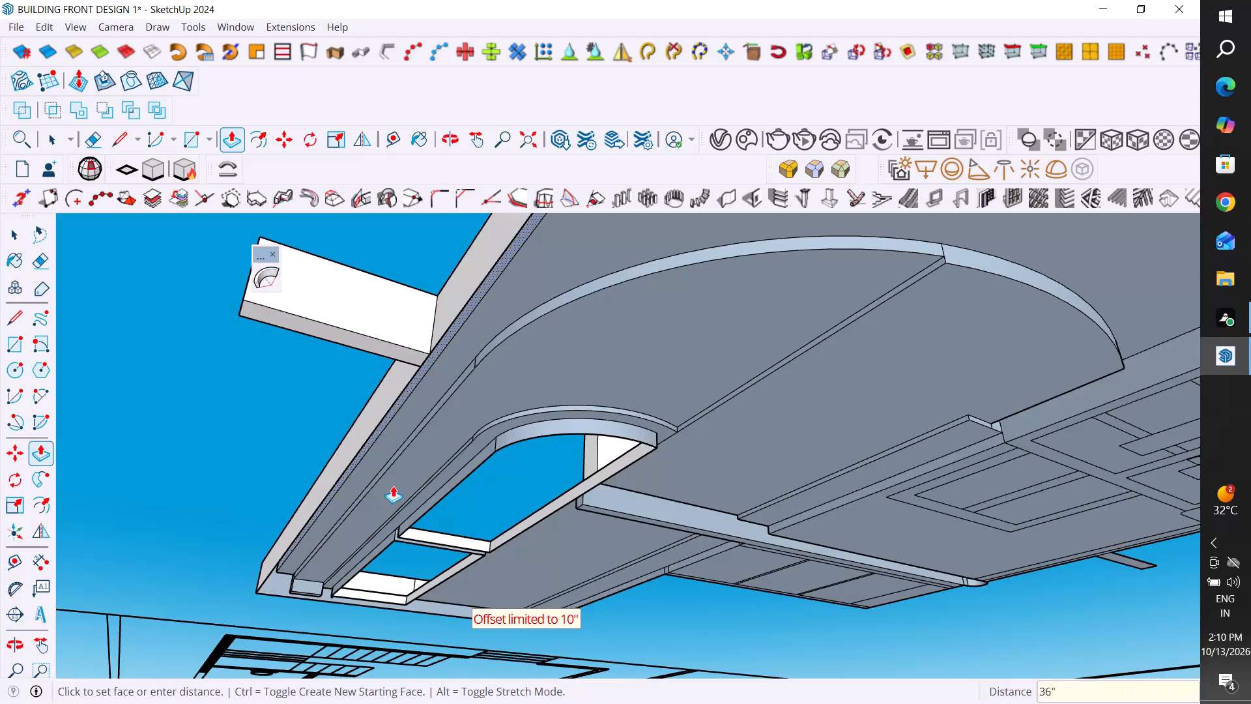
click(16, 239)
click(108, 378)
Examine the raised facade from several angles, including the side ledge, curved panel and the full front view.
scroll(303, 435, down, 18)
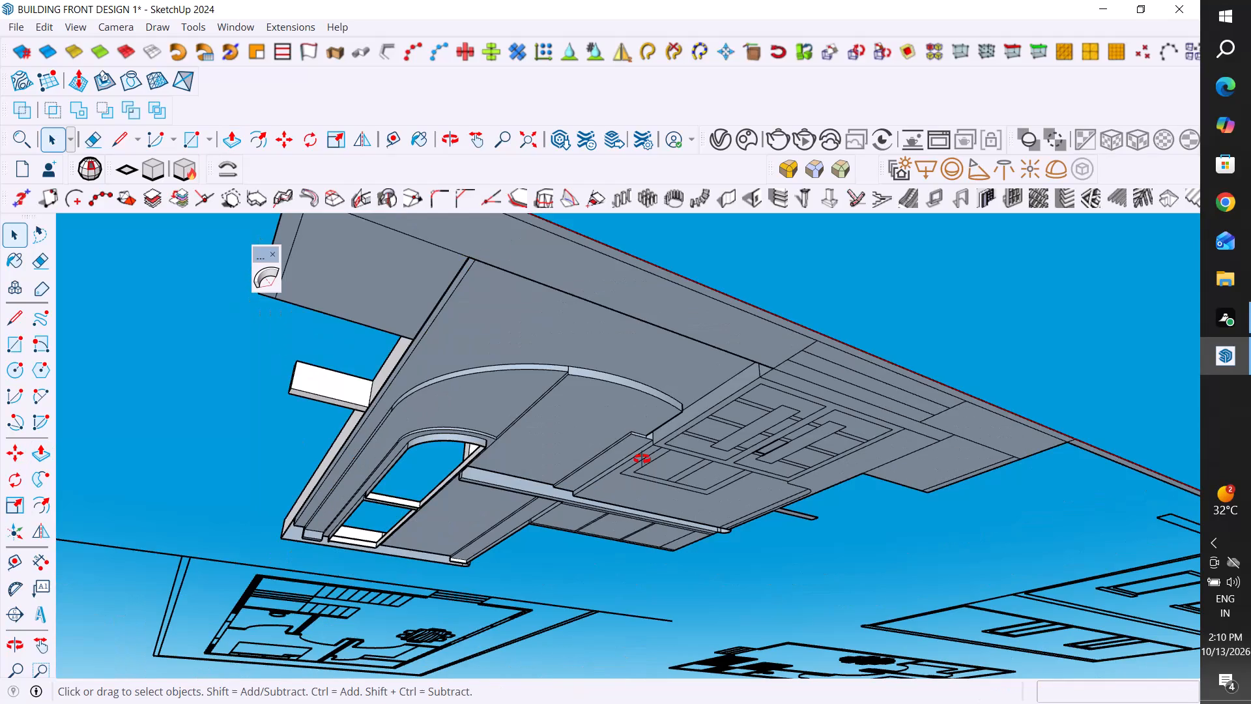
middle_drag(621, 349, 631, 667)
scroll(555, 316, down, 4)
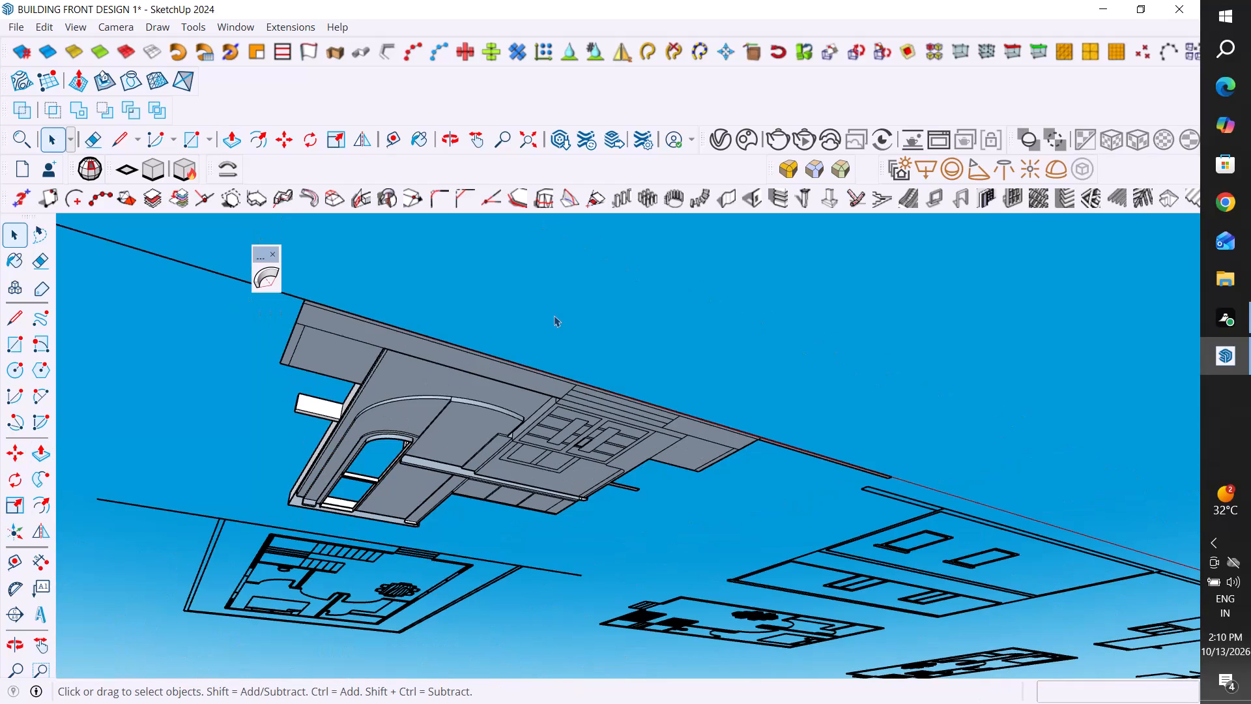
scroll(554, 315, down, 1)
middle_drag(587, 498, 555, 542)
scroll(463, 564, up, 4)
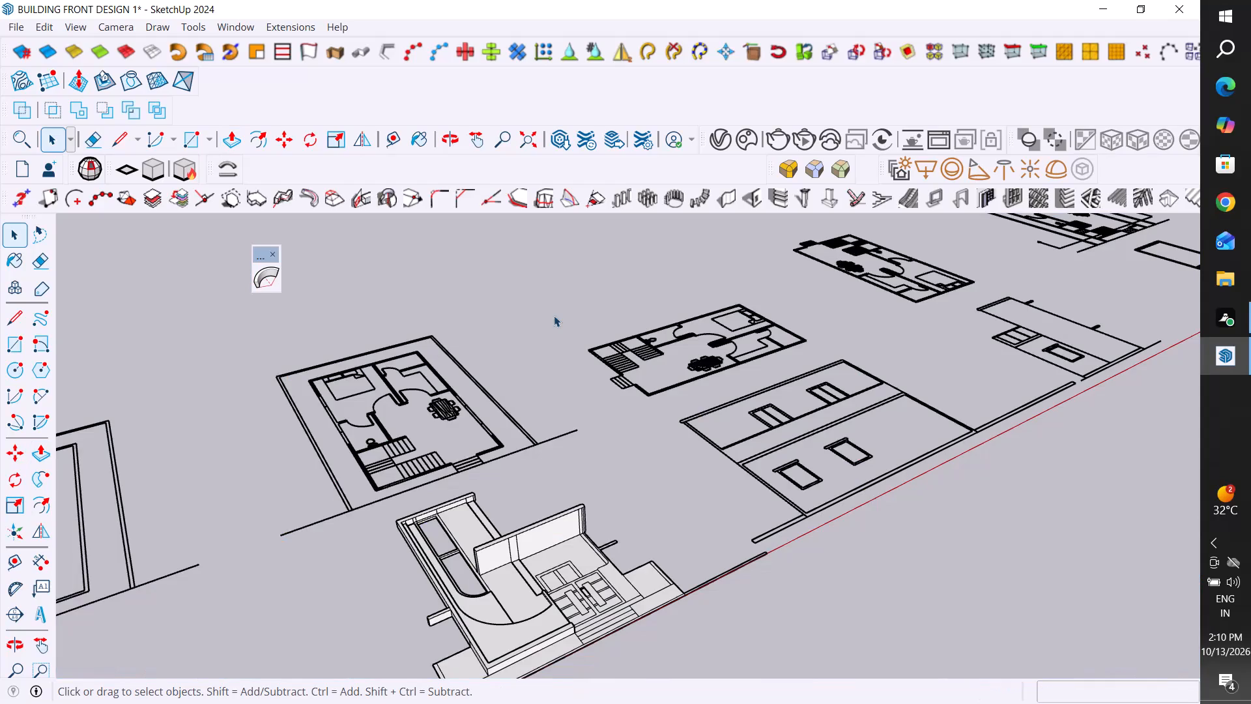
scroll(554, 315, up, 1)
scroll(446, 581, up, 20)
scroll(446, 581, up, 3)
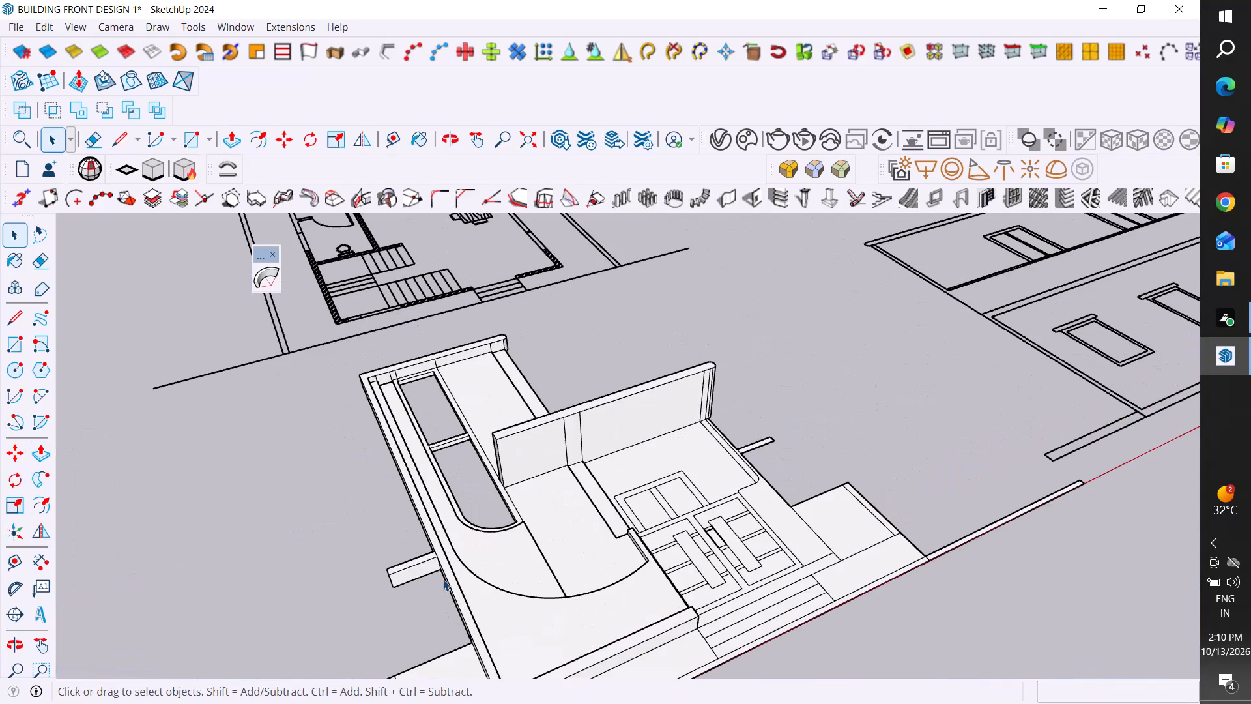
scroll(443, 579, up, 20)
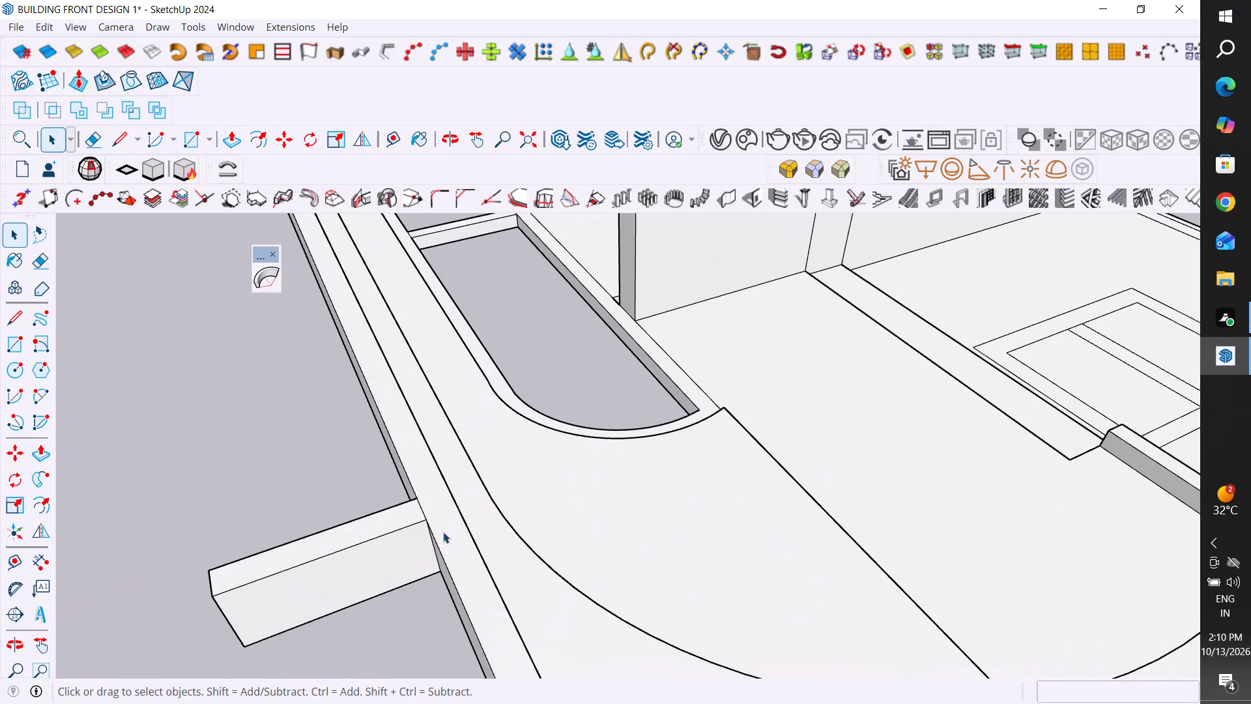
scroll(443, 532, up, 1)
middle_drag(553, 514, 443, 532)
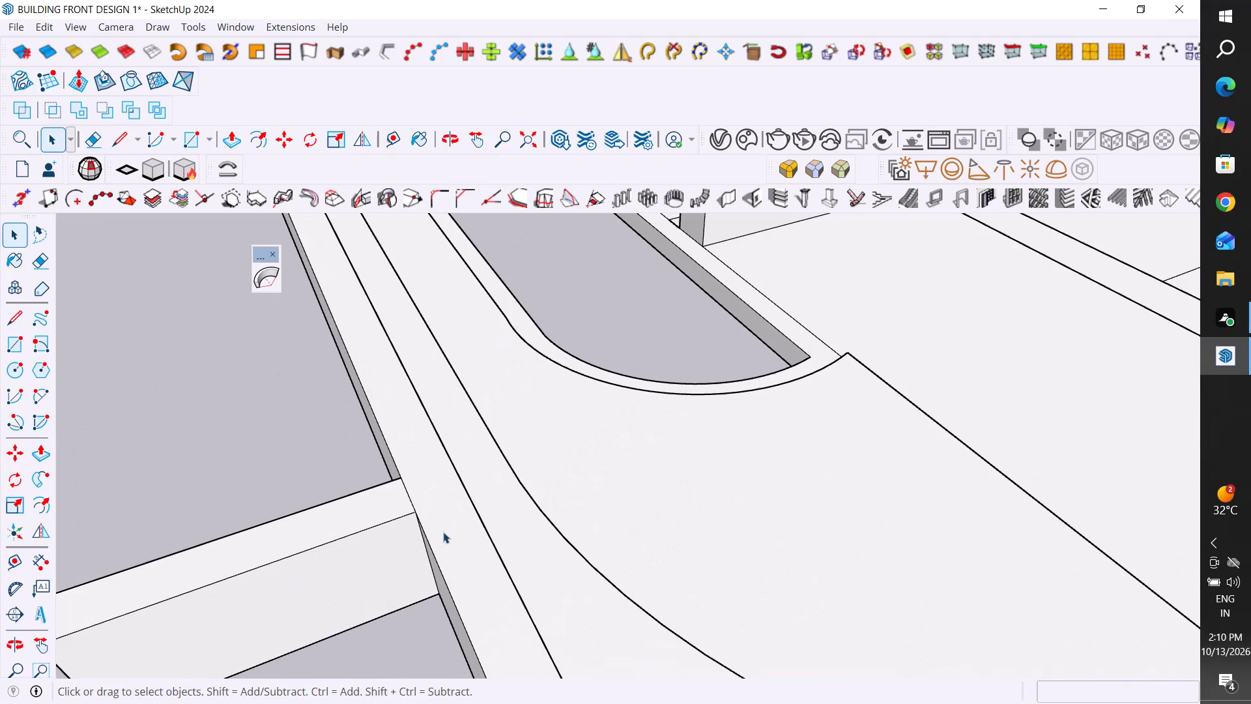
middle_drag(443, 532, 347, 621)
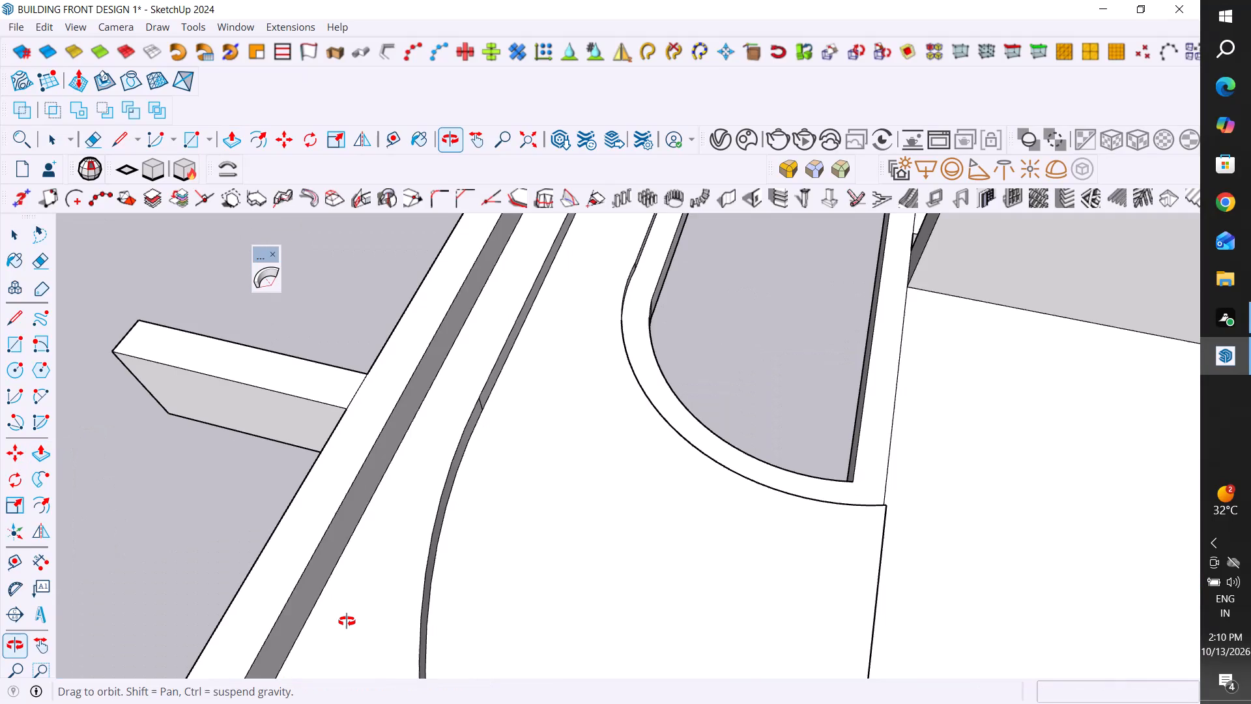
middle_drag(347, 621, 356, 637)
scroll(424, 487, down, 13)
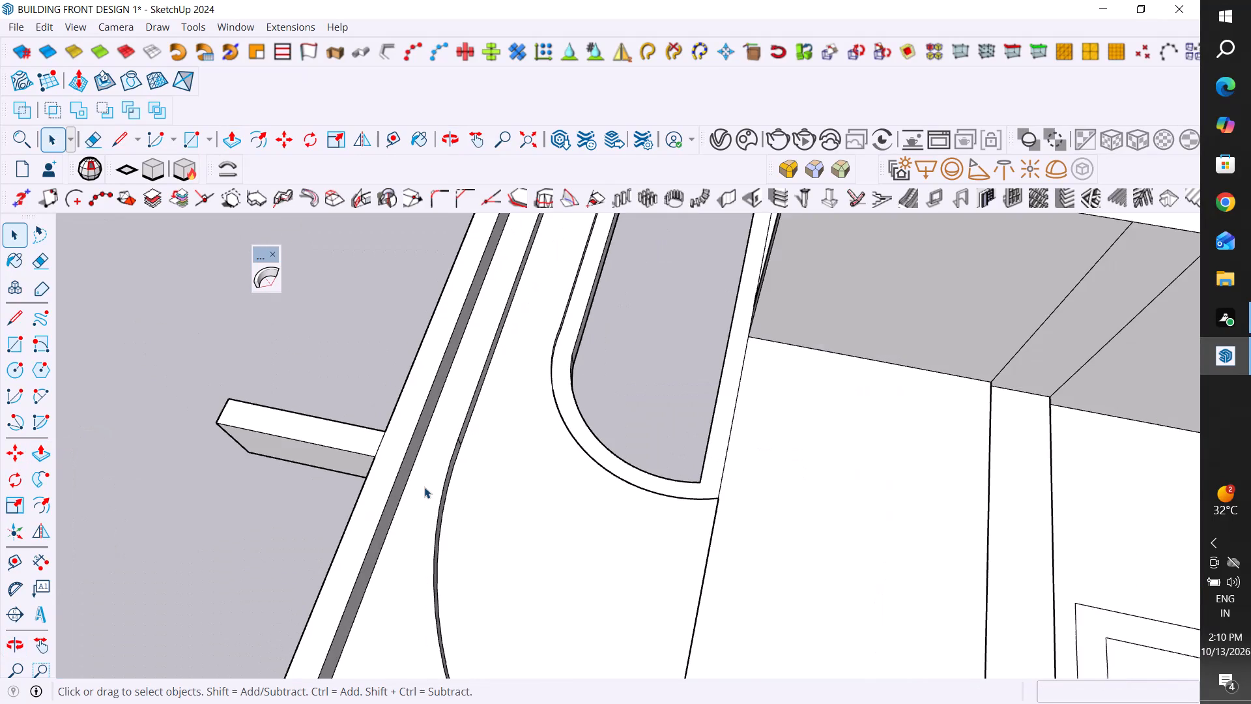
scroll(424, 487, down, 6)
middle_drag(424, 487, 514, 575)
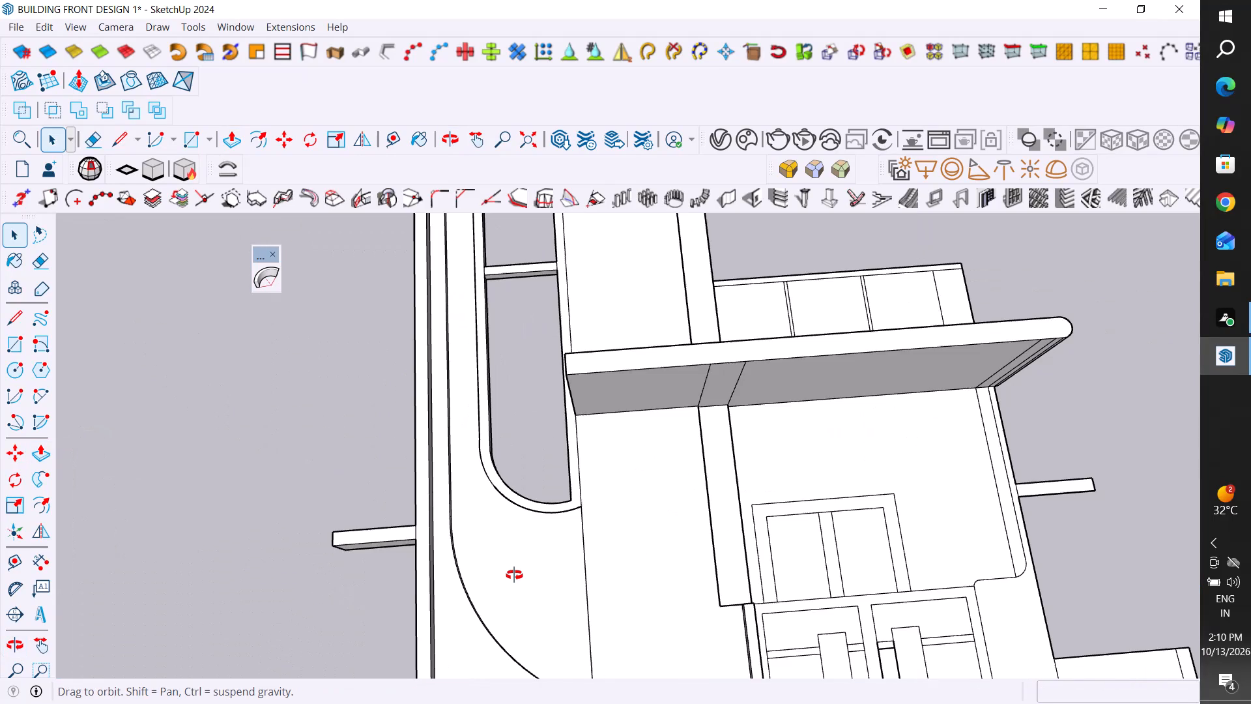
middle_drag(514, 575, 465, 593)
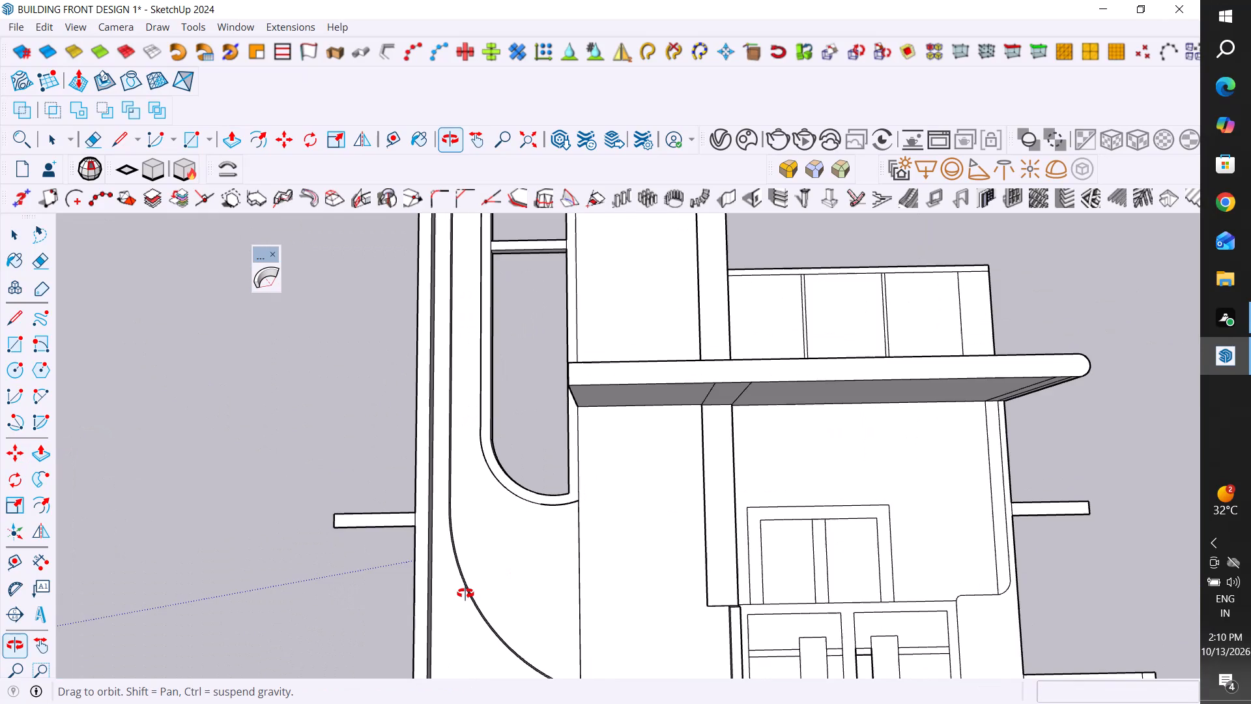
scroll(490, 563, down, 11)
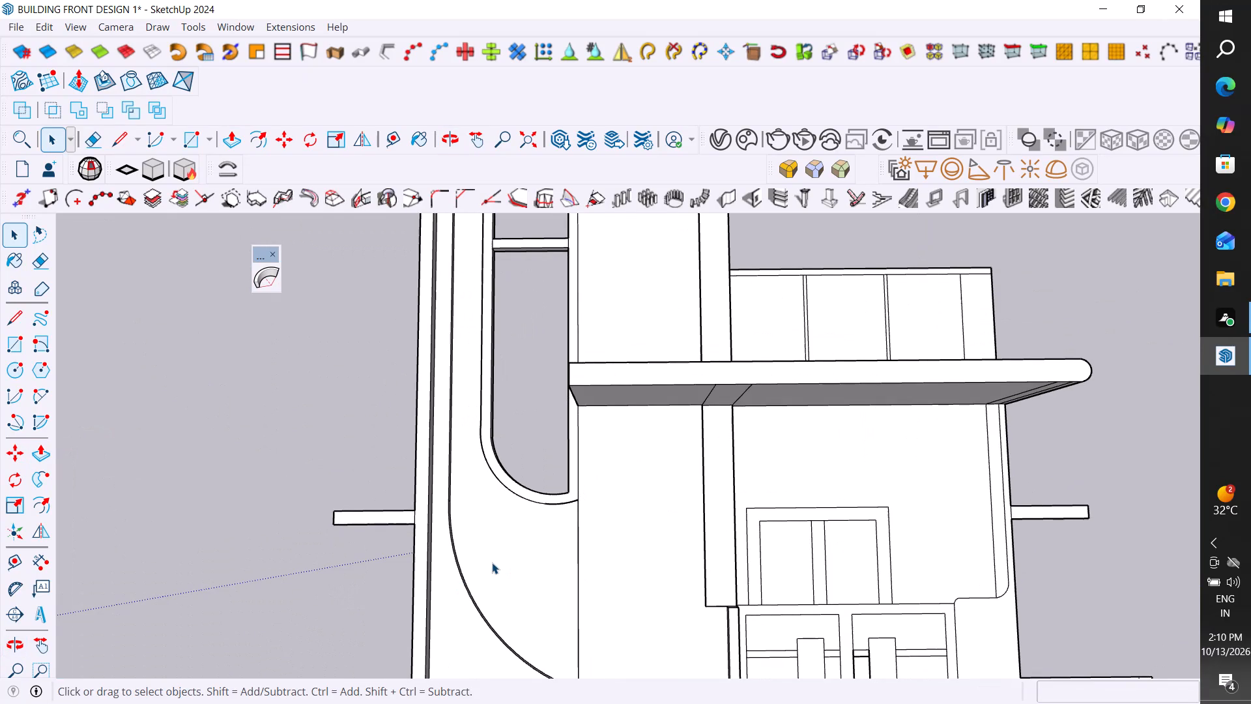
scroll(492, 563, down, 3)
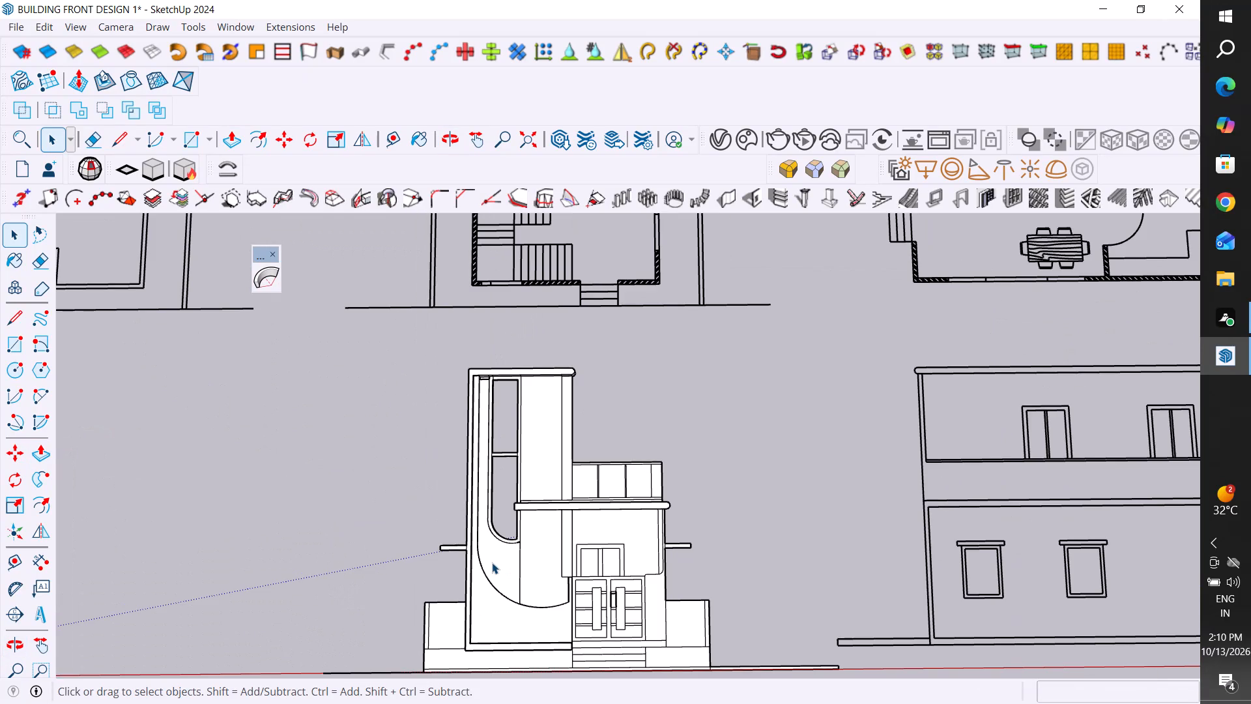
scroll(492, 563, down, 1)
scroll(617, 537, up, 4)
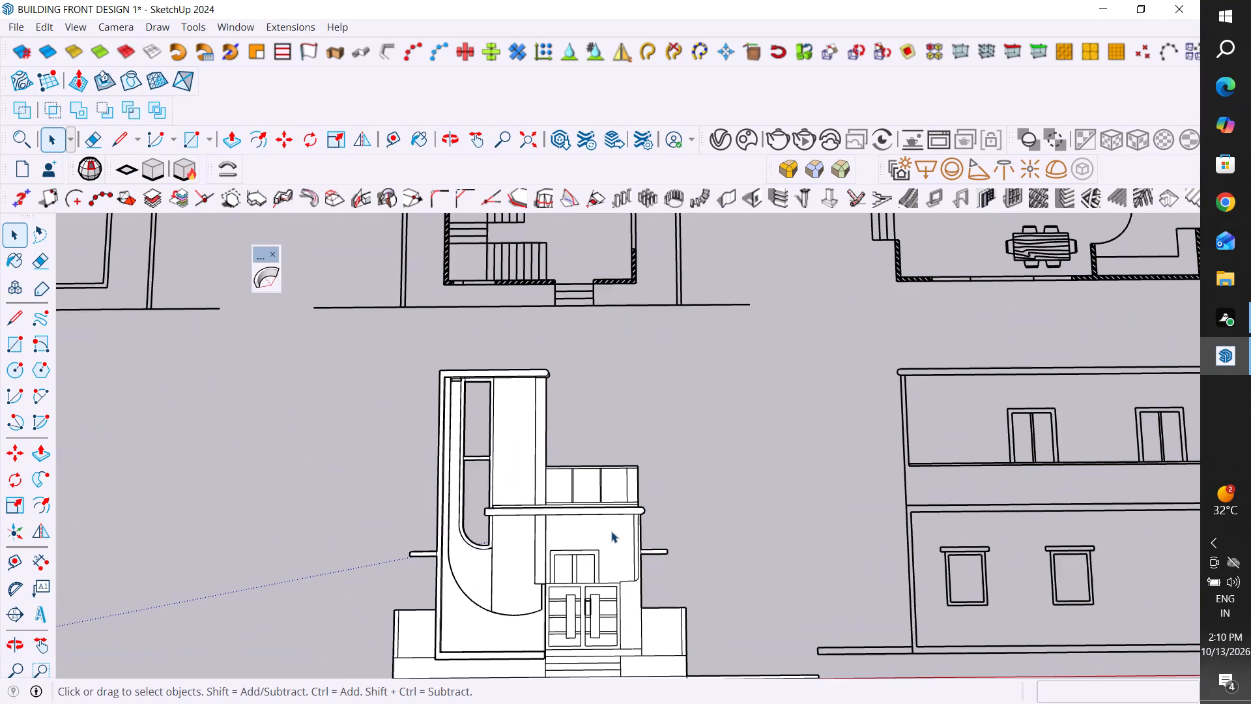
scroll(590, 475, up, 11)
Show the Default Tray and paint the three large panes above the rounded canopy with Translucent Glass Blue from Glass and Mirrors.
click(587, 471)
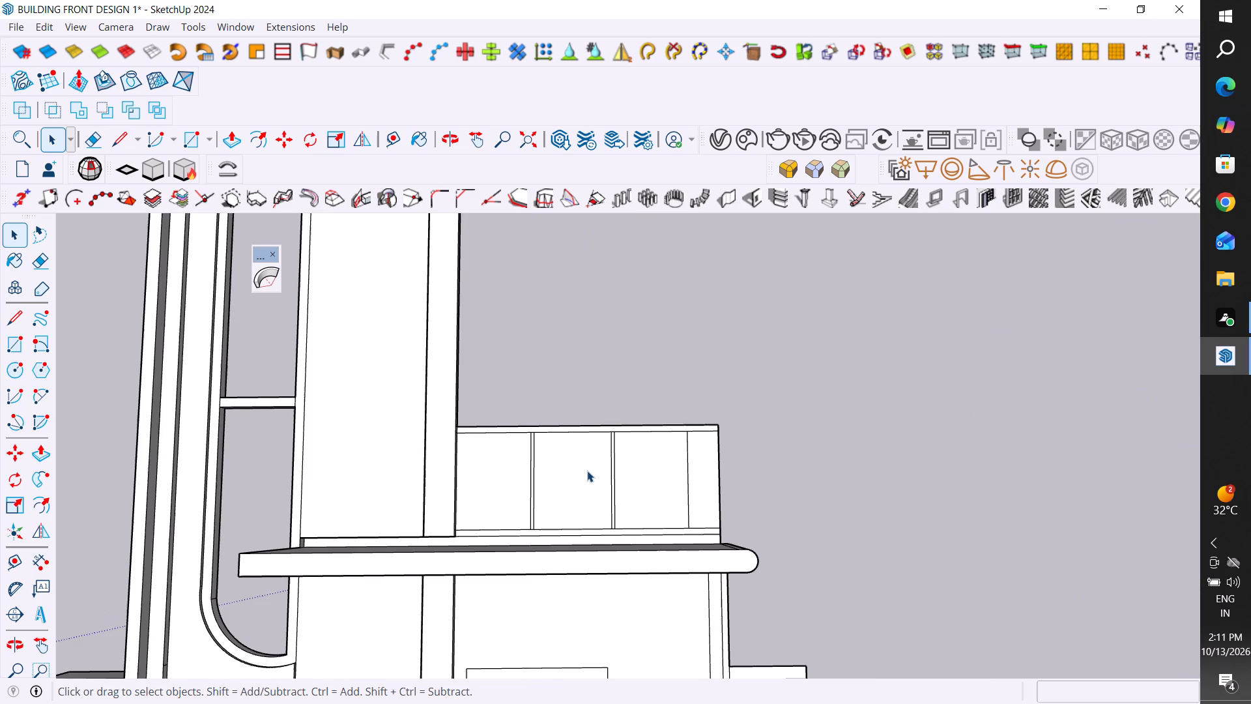
click(500, 470)
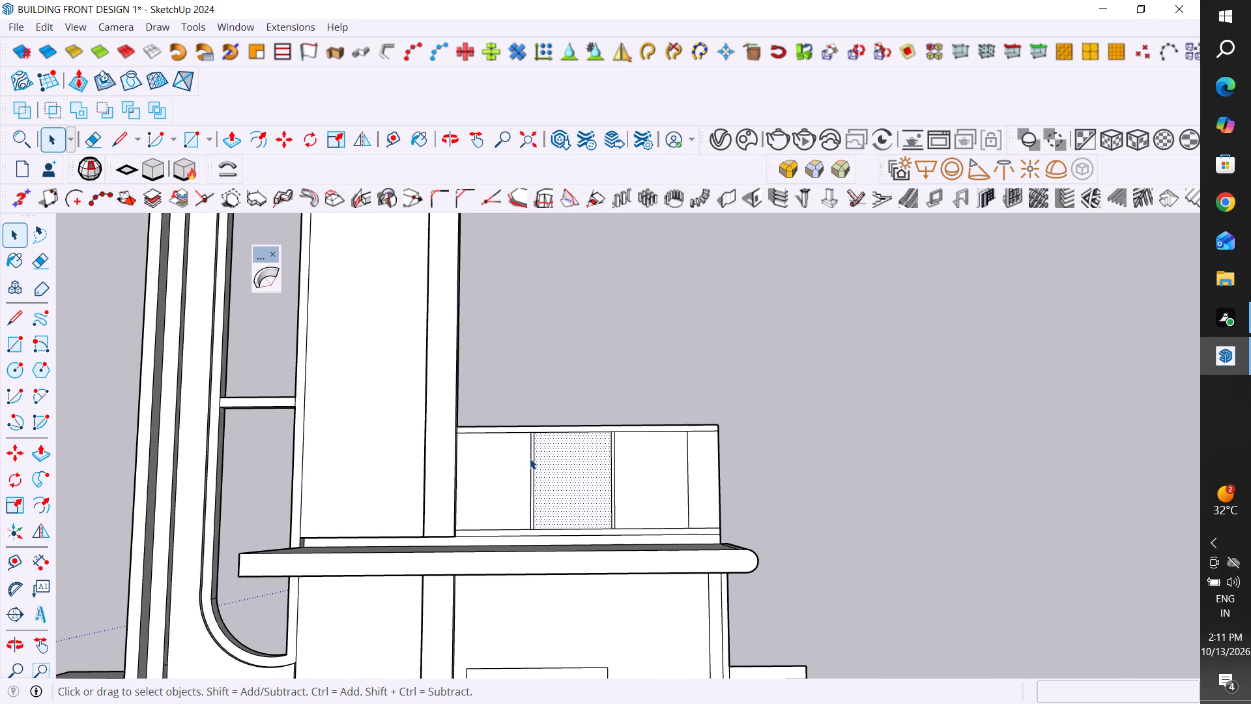
scroll(534, 488, up, 5)
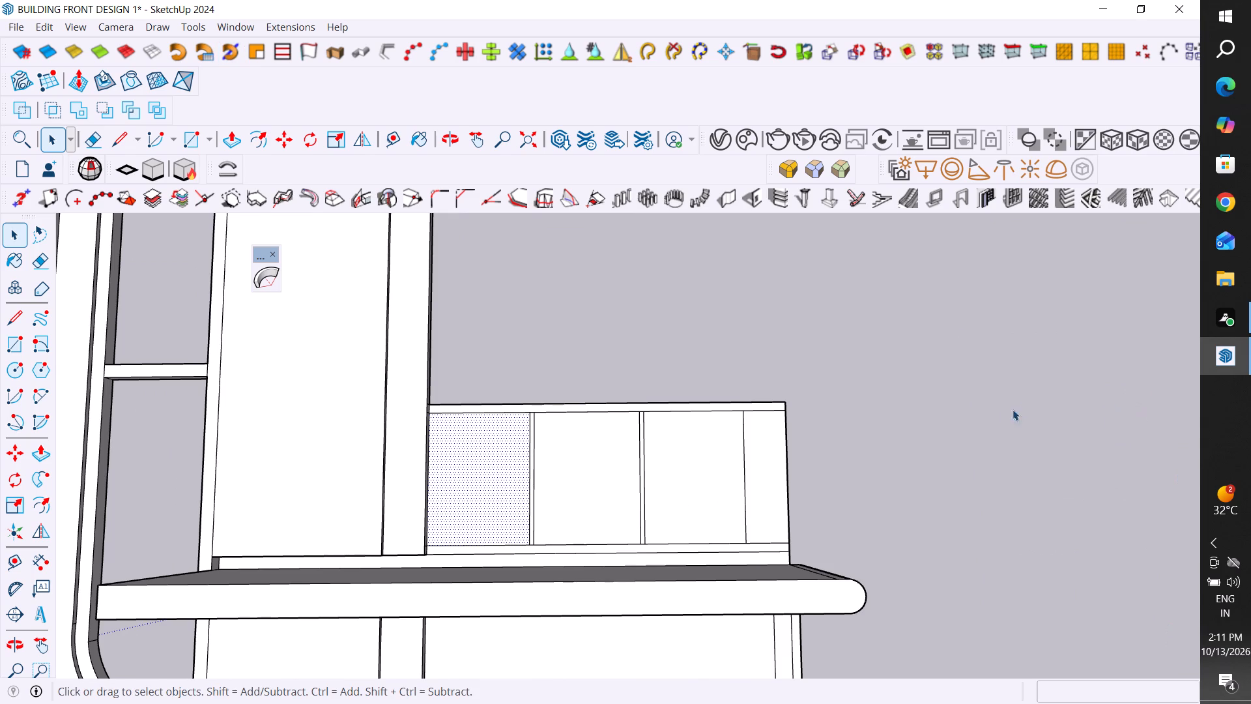
click(240, 21)
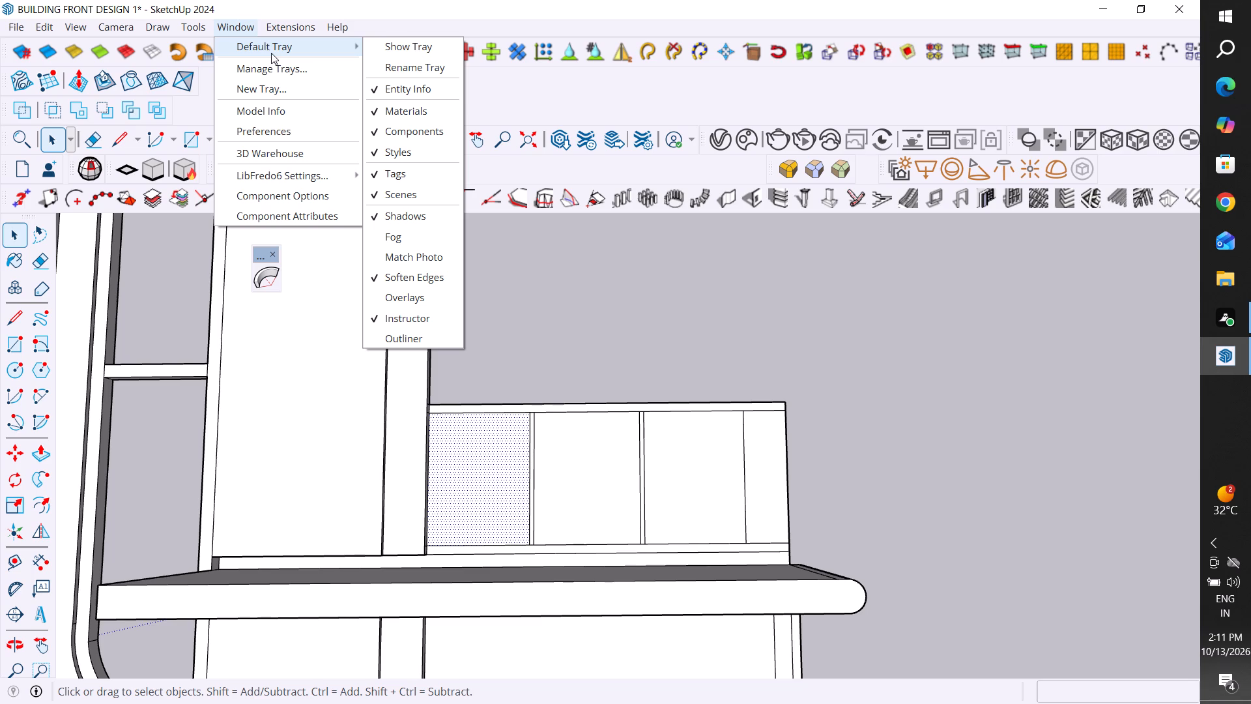
click(442, 41)
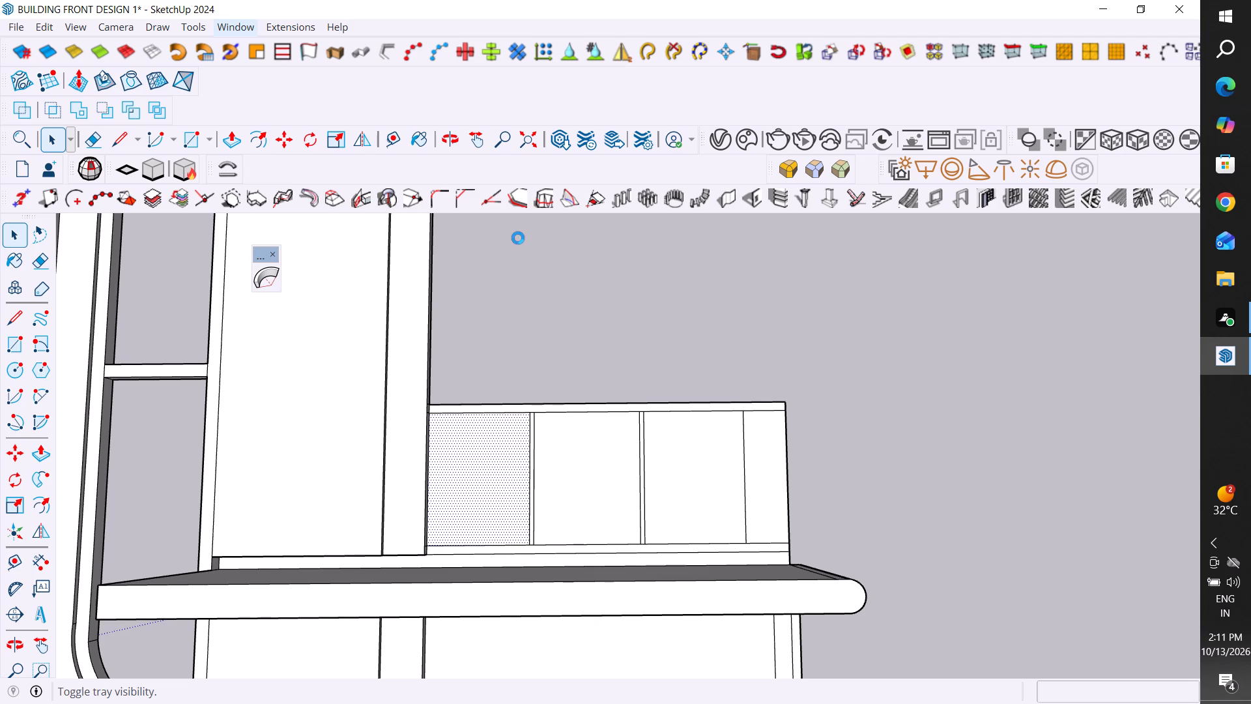
scroll(938, 387, up, 5)
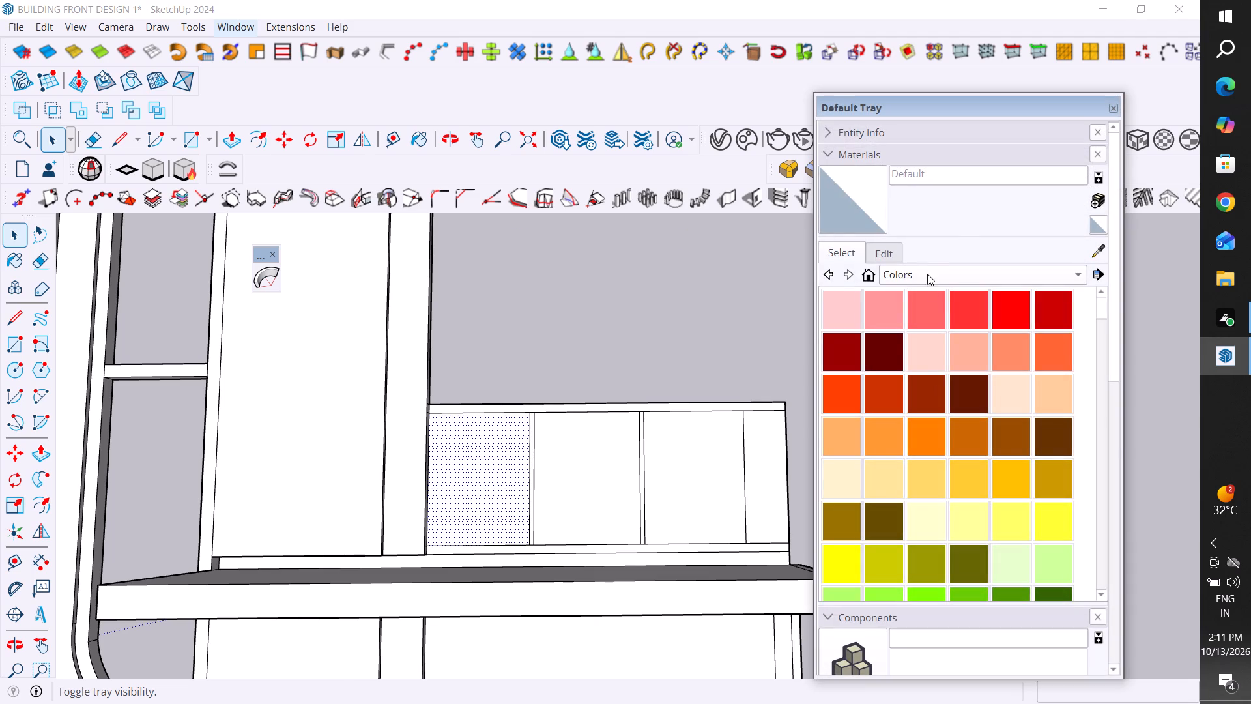
click(924, 268)
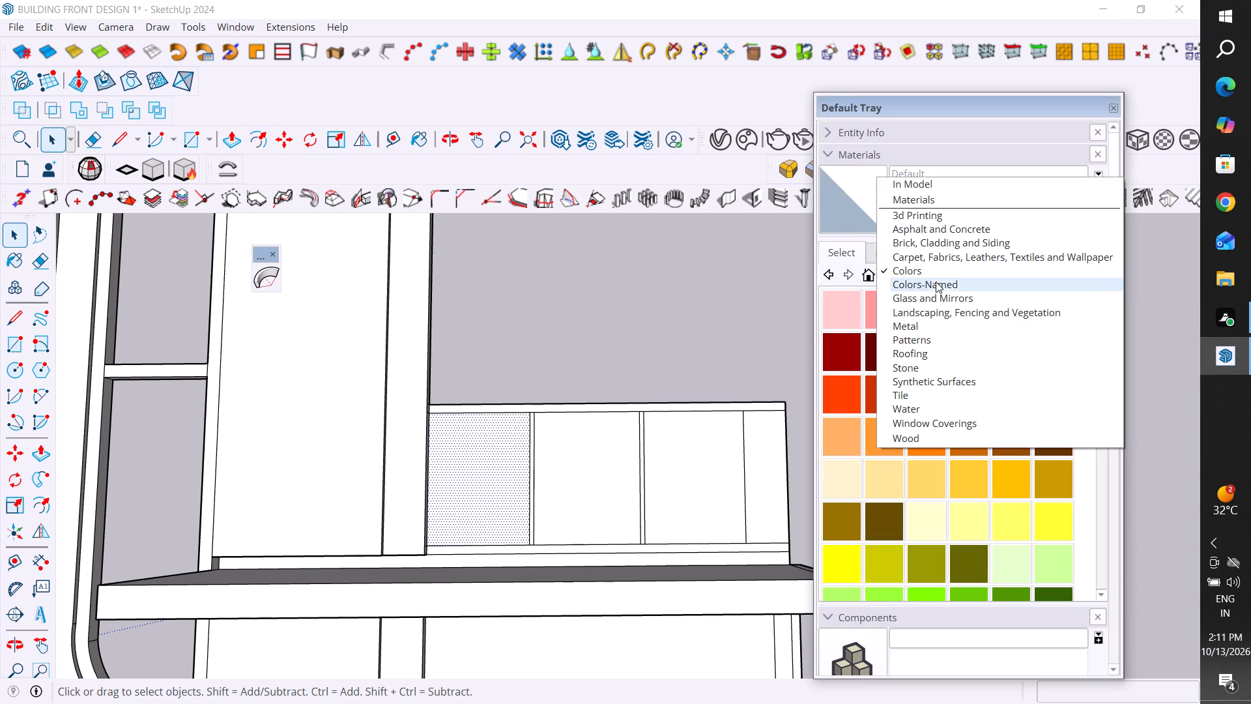
click(960, 300)
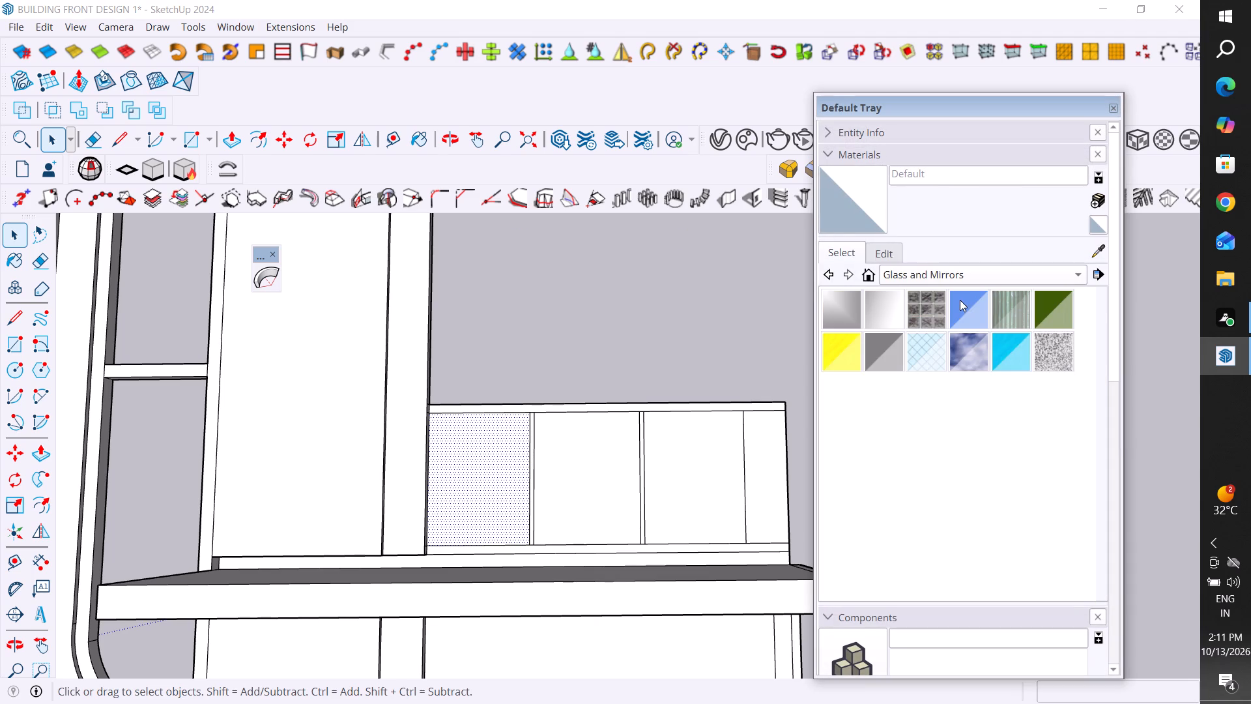
click(966, 311)
click(478, 512)
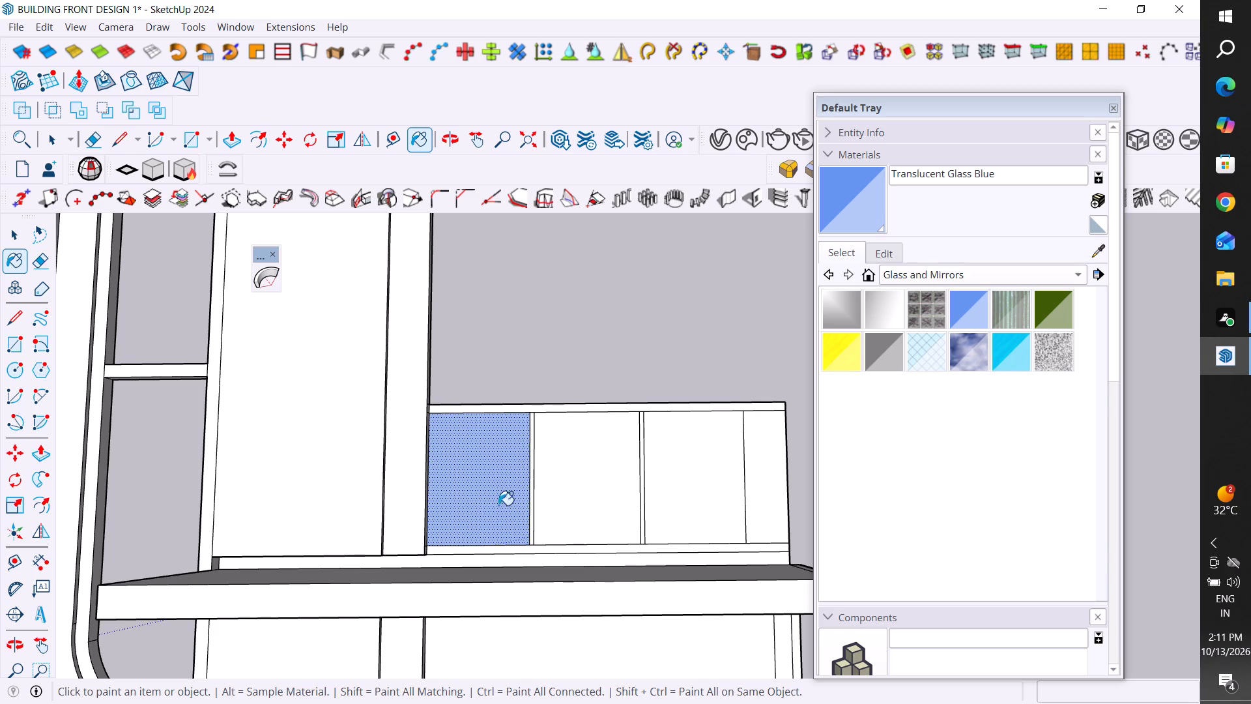
click(591, 482)
click(680, 485)
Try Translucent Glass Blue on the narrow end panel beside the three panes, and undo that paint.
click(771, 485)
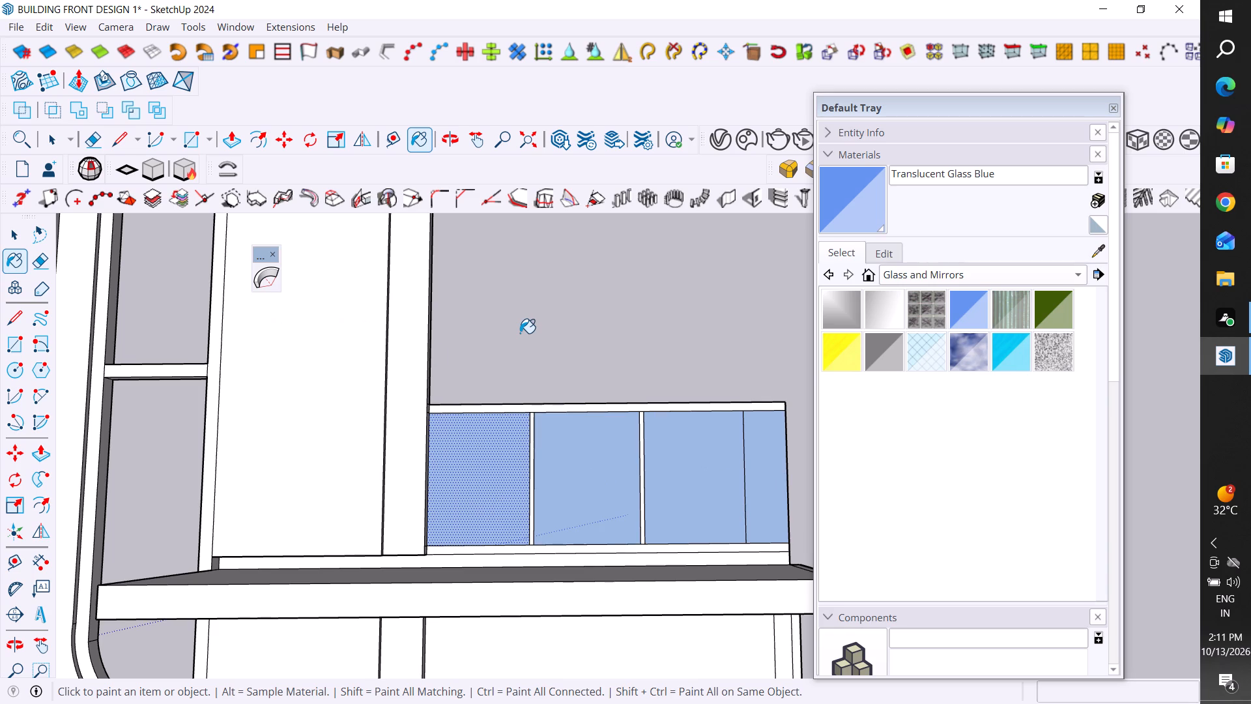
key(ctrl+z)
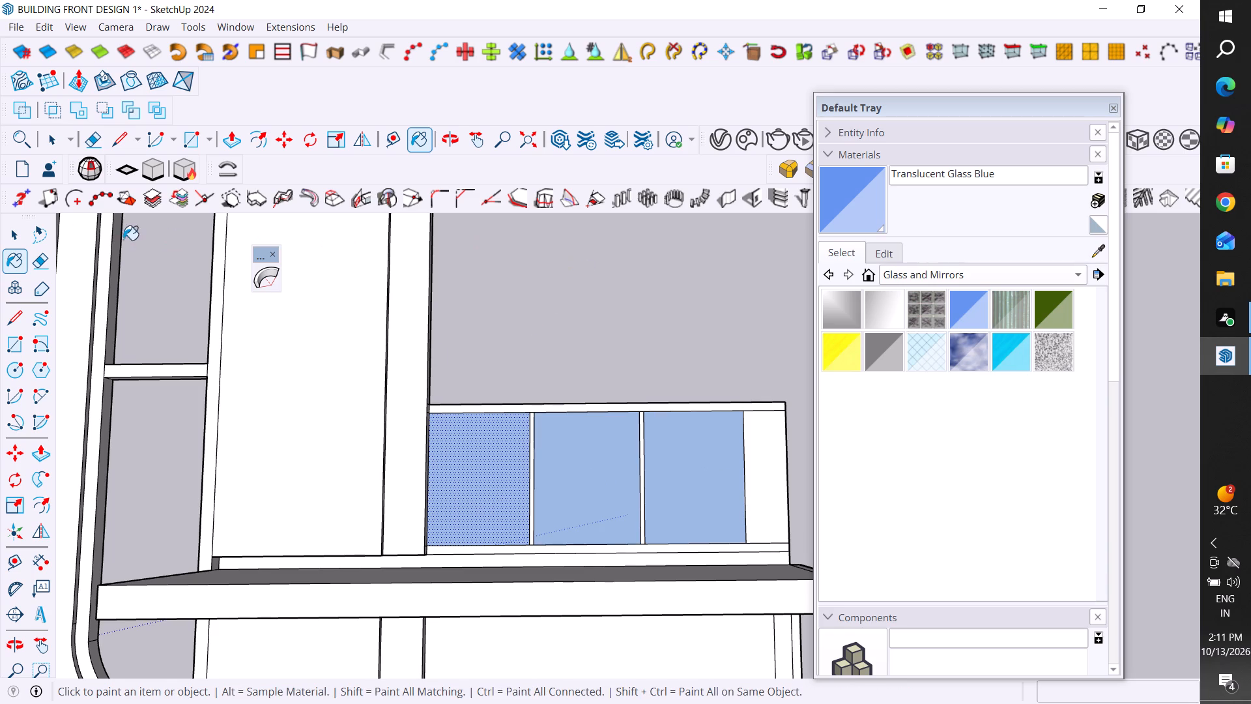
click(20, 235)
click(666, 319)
Select the frame face of the entrance double door above the steps.
scroll(682, 391, down, 10)
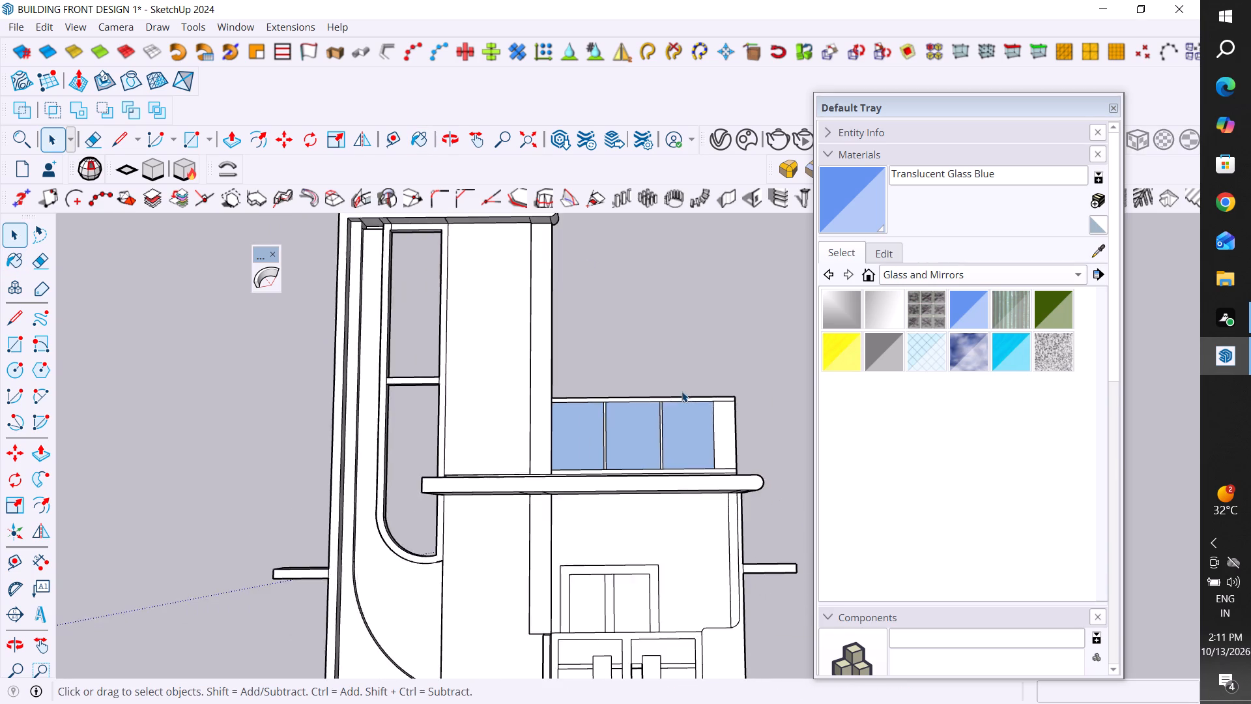
scroll(682, 391, down, 2)
middle_drag(697, 428, 740, 521)
scroll(632, 579, down, 4)
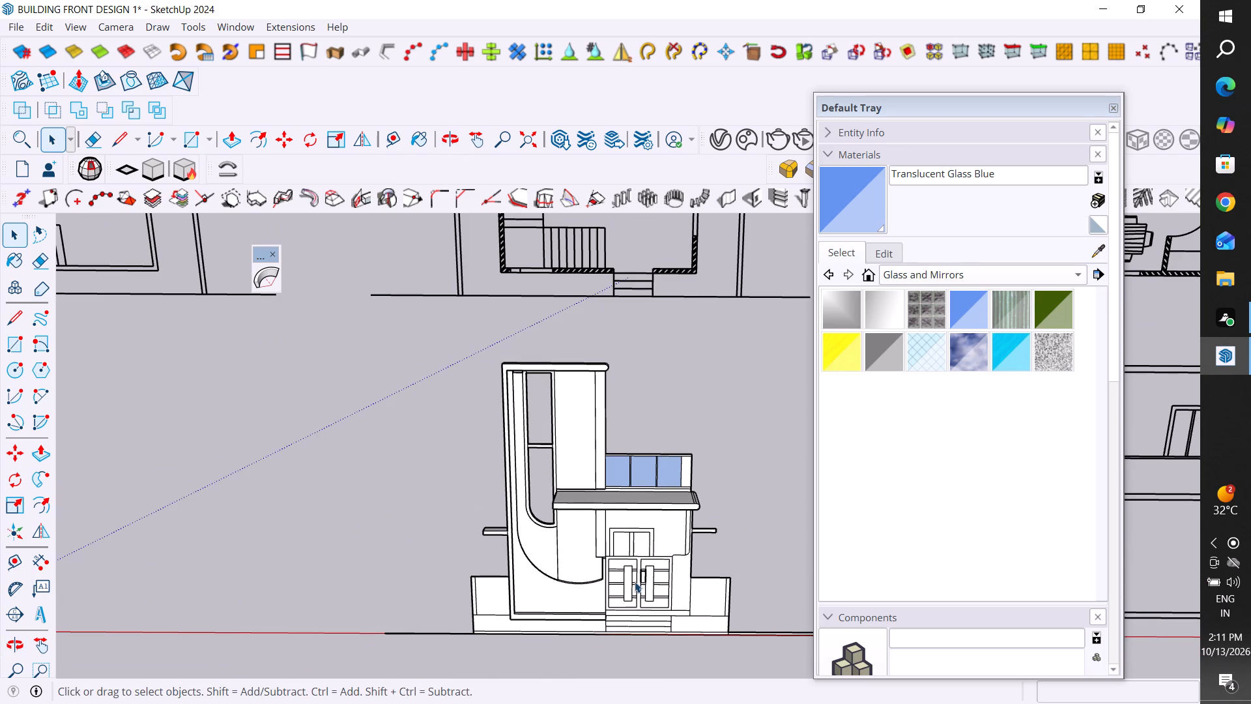
scroll(644, 602, up, 9)
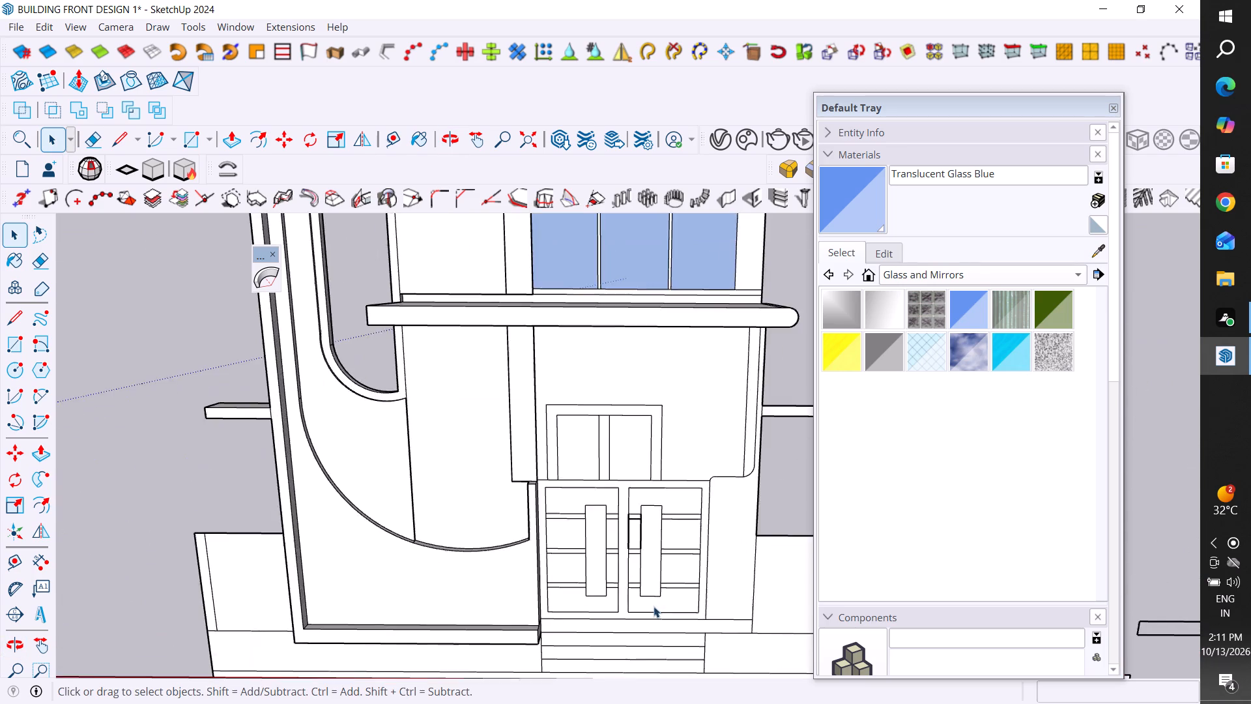
scroll(654, 606, up, 9)
middle_drag(657, 606, 653, 624)
click(685, 589)
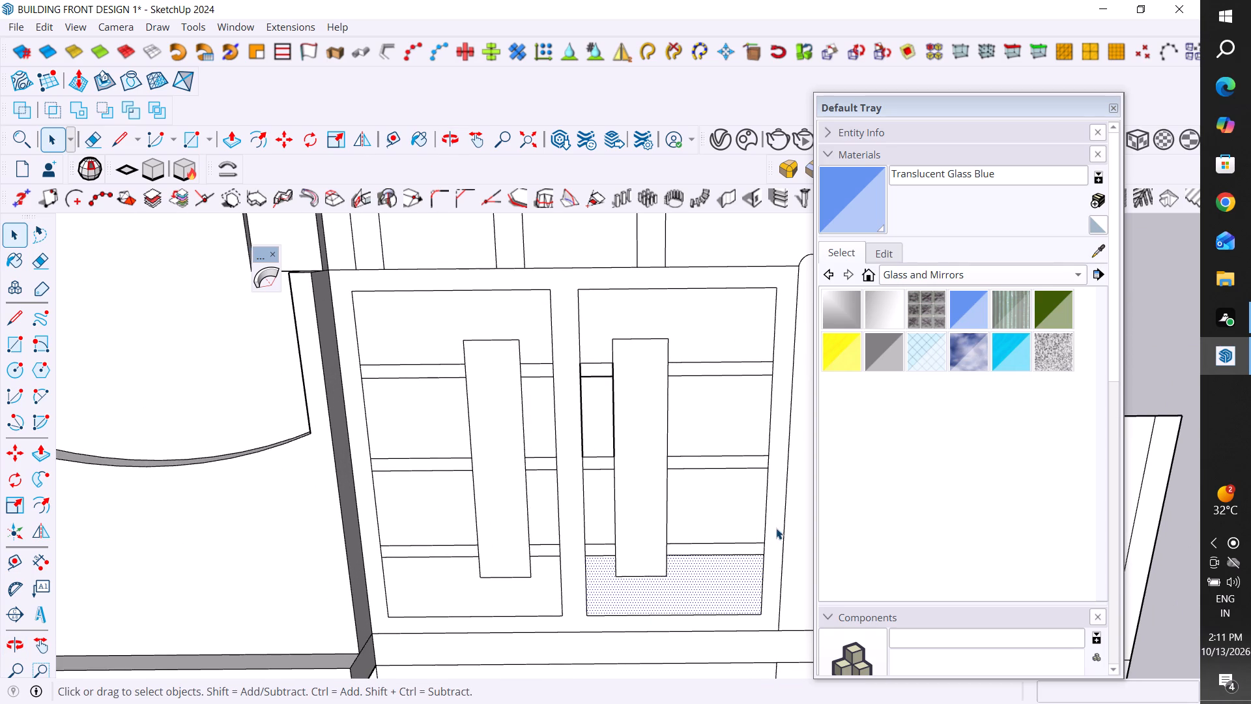
click(776, 528)
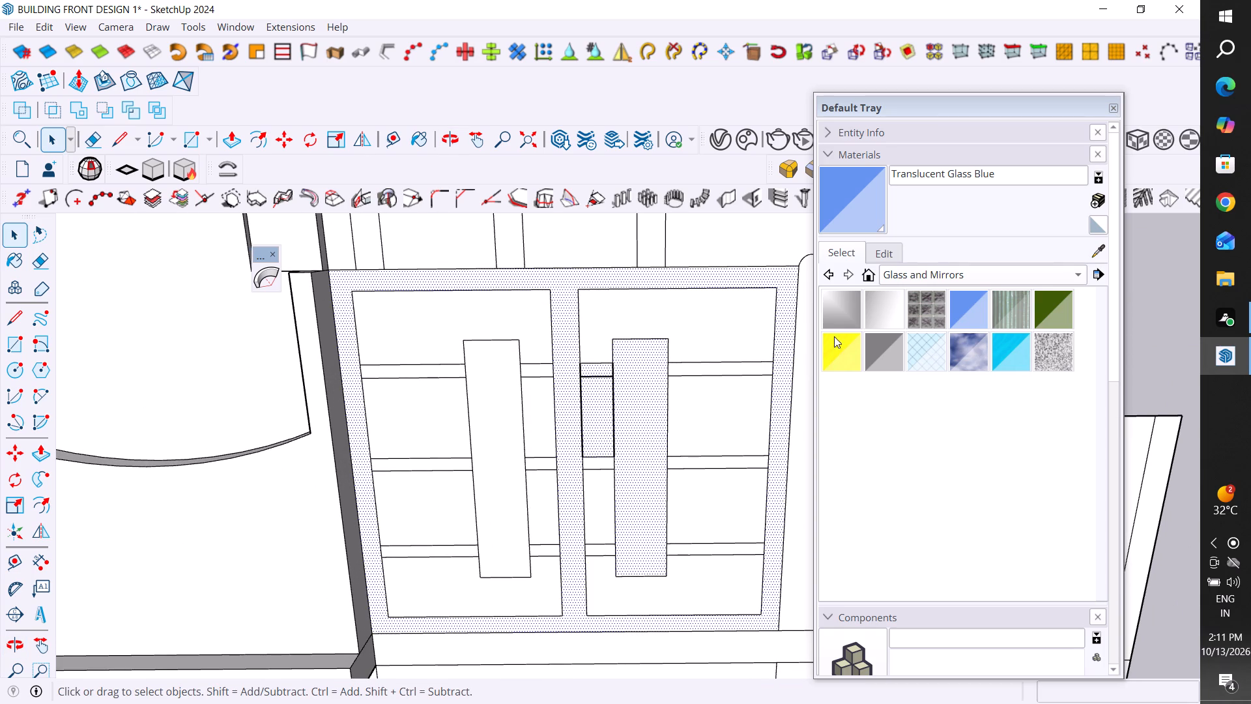
Move the Default Tray to the drawing area's outer edge and narrow it so the entrance door is uncovered.
drag(956, 113, 1200, 132)
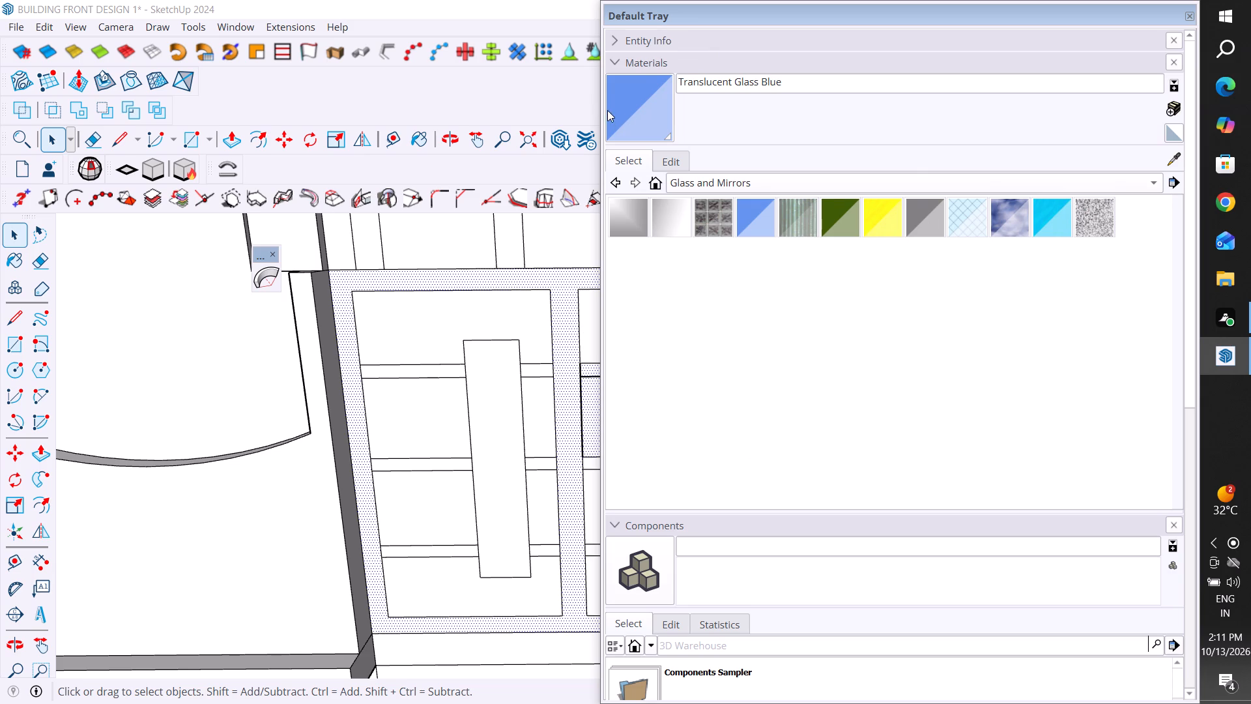
drag(603, 106, 964, 196)
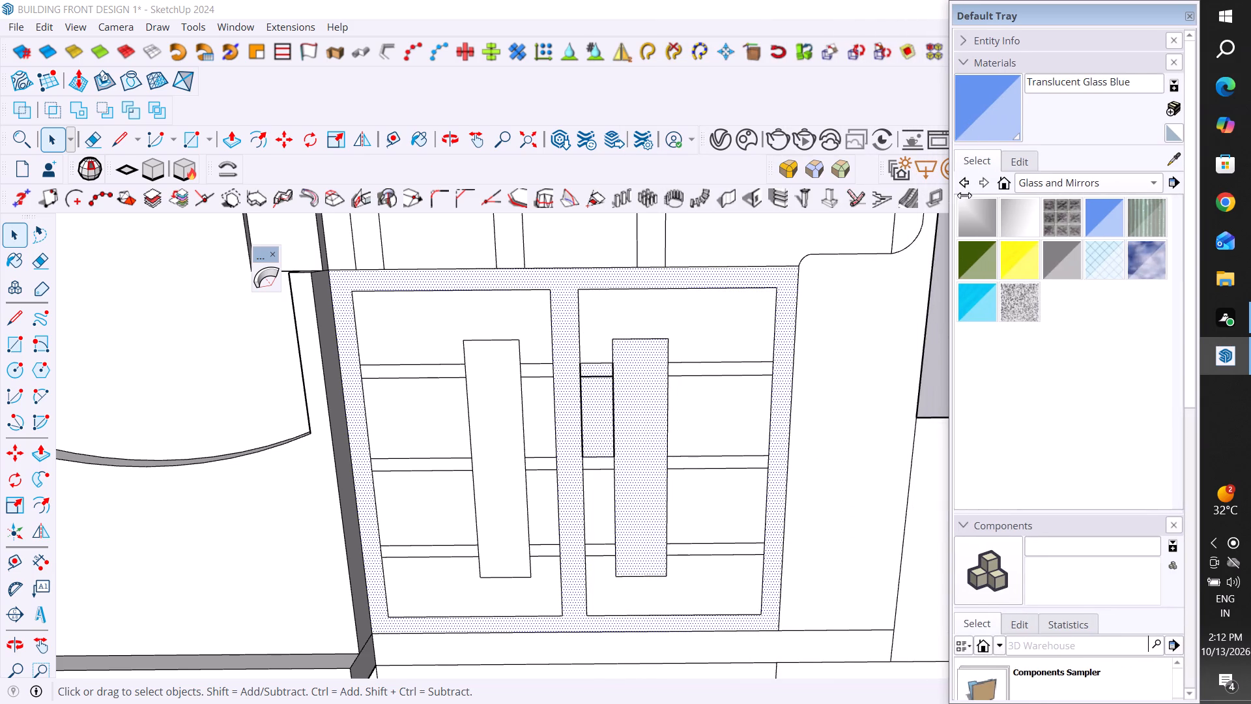
drag(964, 196, 964, 198)
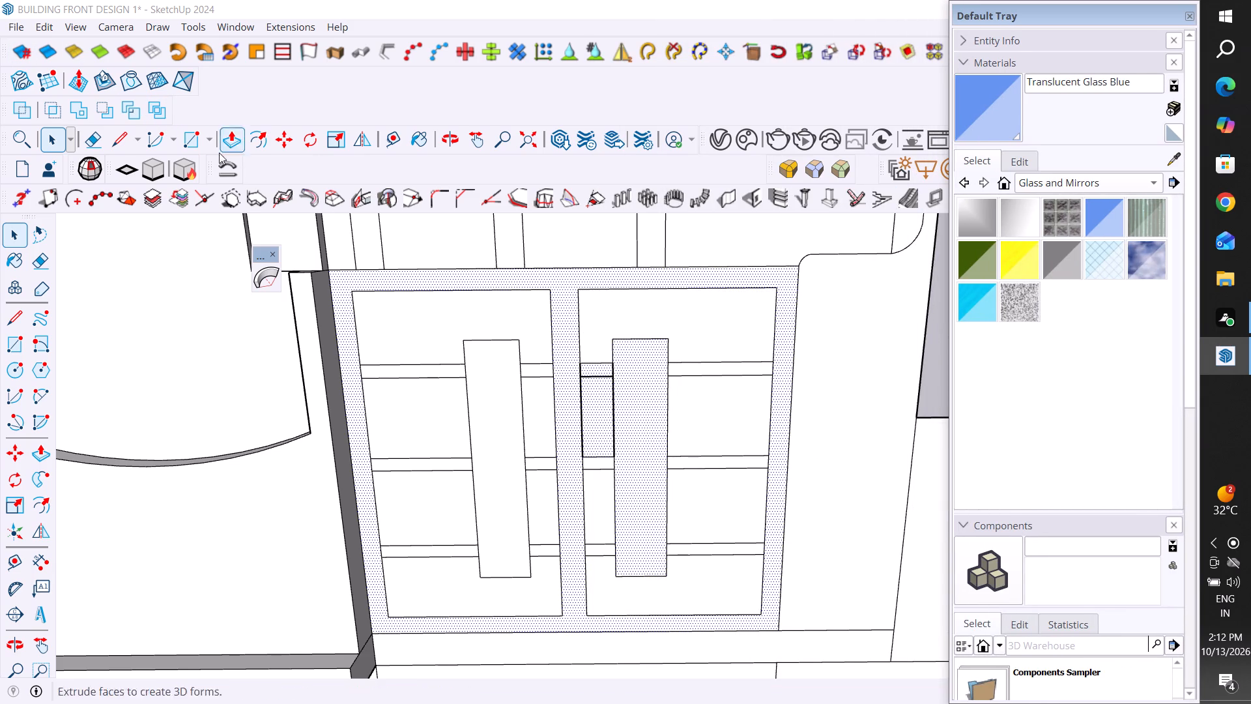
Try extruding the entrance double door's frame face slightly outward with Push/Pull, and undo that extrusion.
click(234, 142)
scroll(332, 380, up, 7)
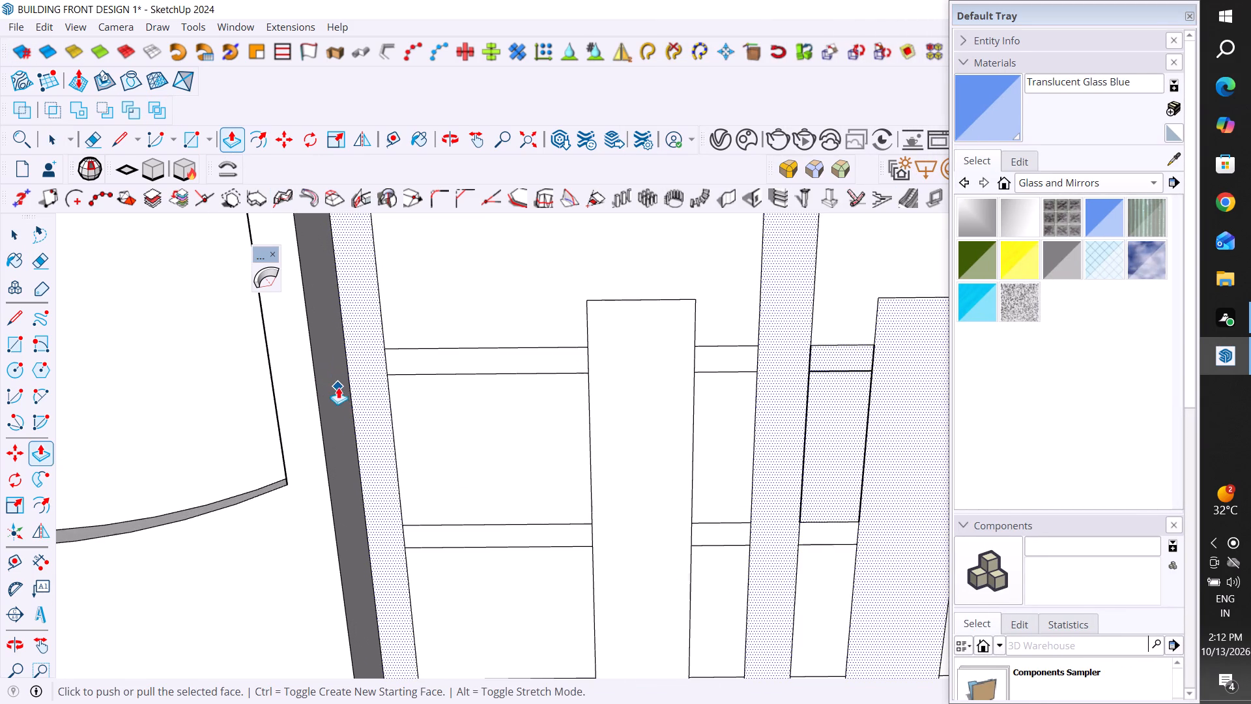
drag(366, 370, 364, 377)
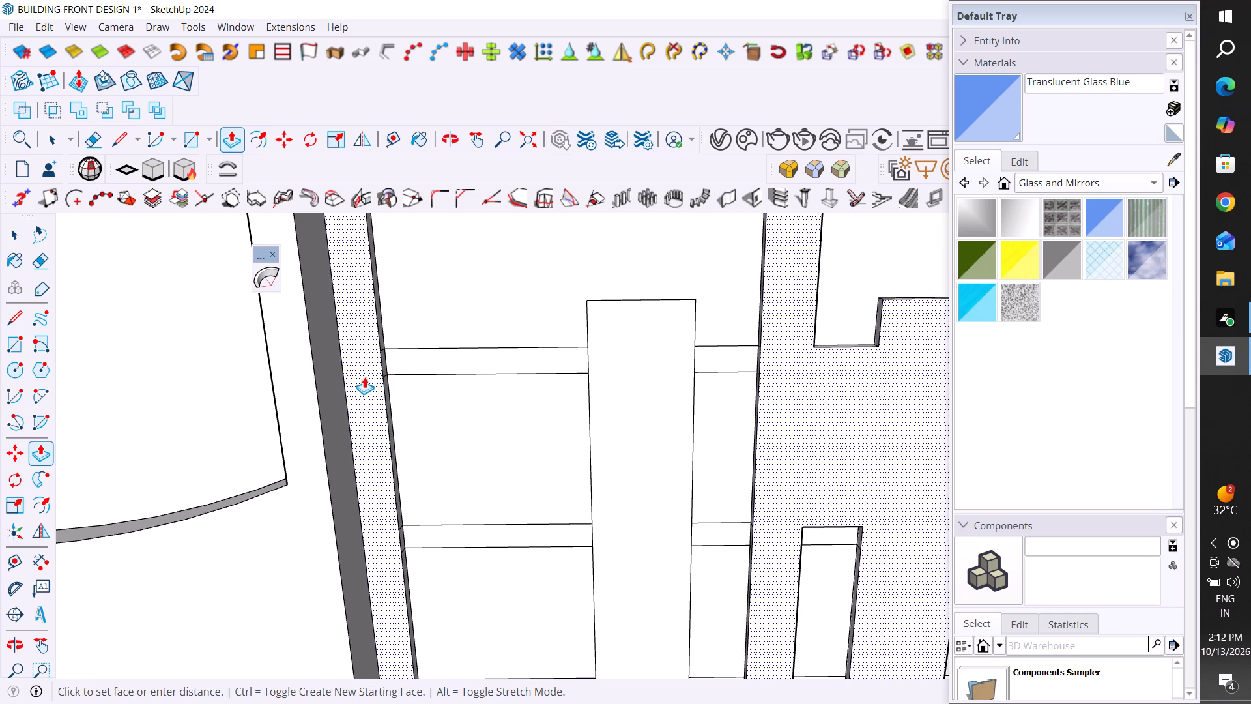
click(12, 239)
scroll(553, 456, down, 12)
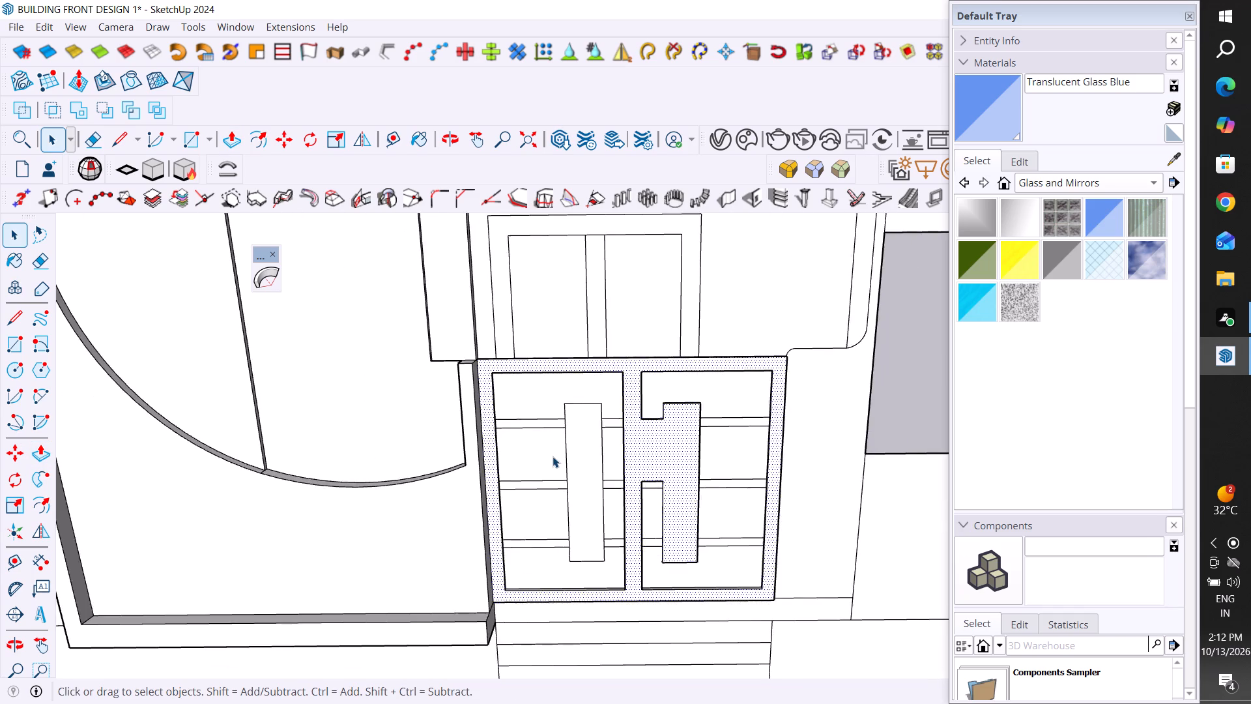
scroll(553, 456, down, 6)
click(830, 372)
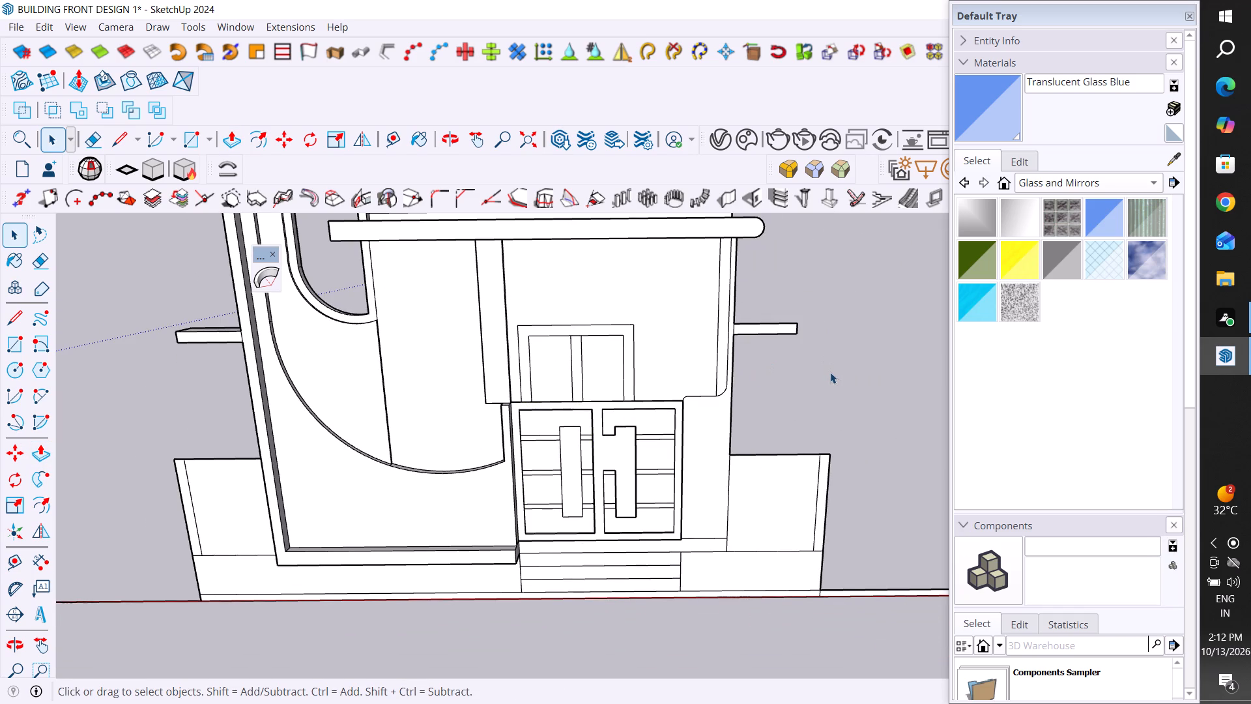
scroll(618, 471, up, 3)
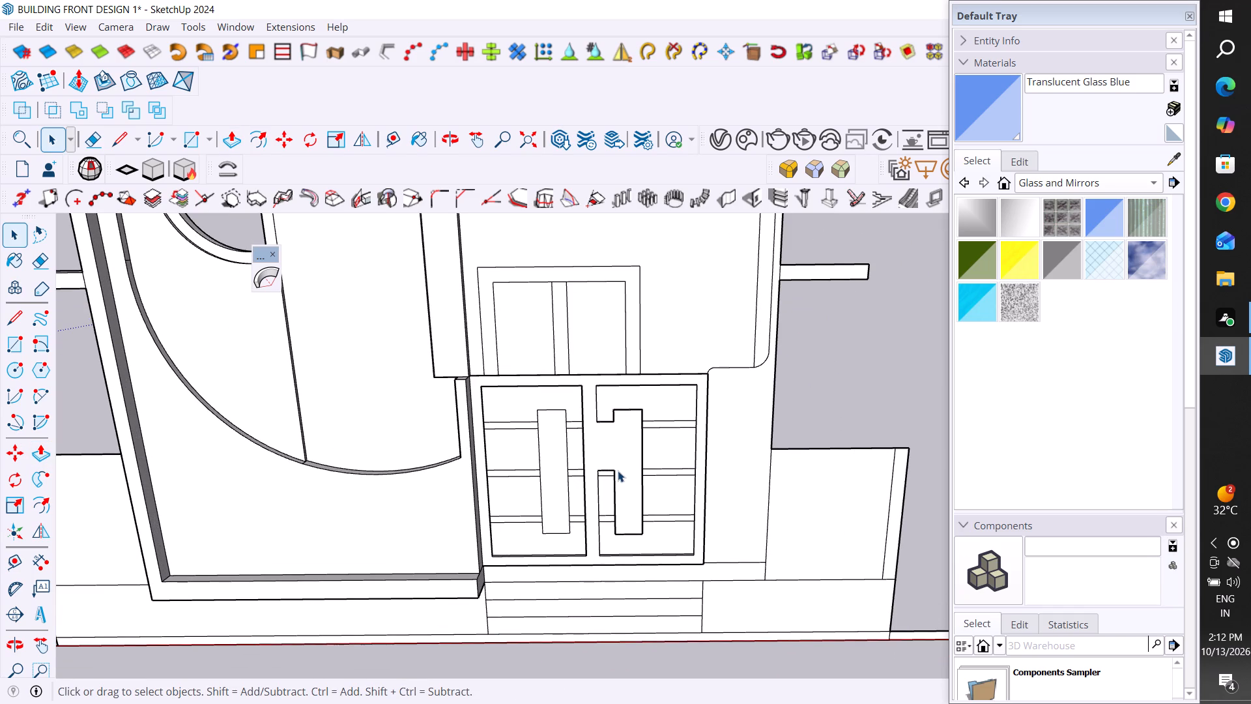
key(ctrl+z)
Delete the stray heavy edges around the narrow pane between the centre stile and the right door leaf's handle plate.
scroll(614, 464, up, 5)
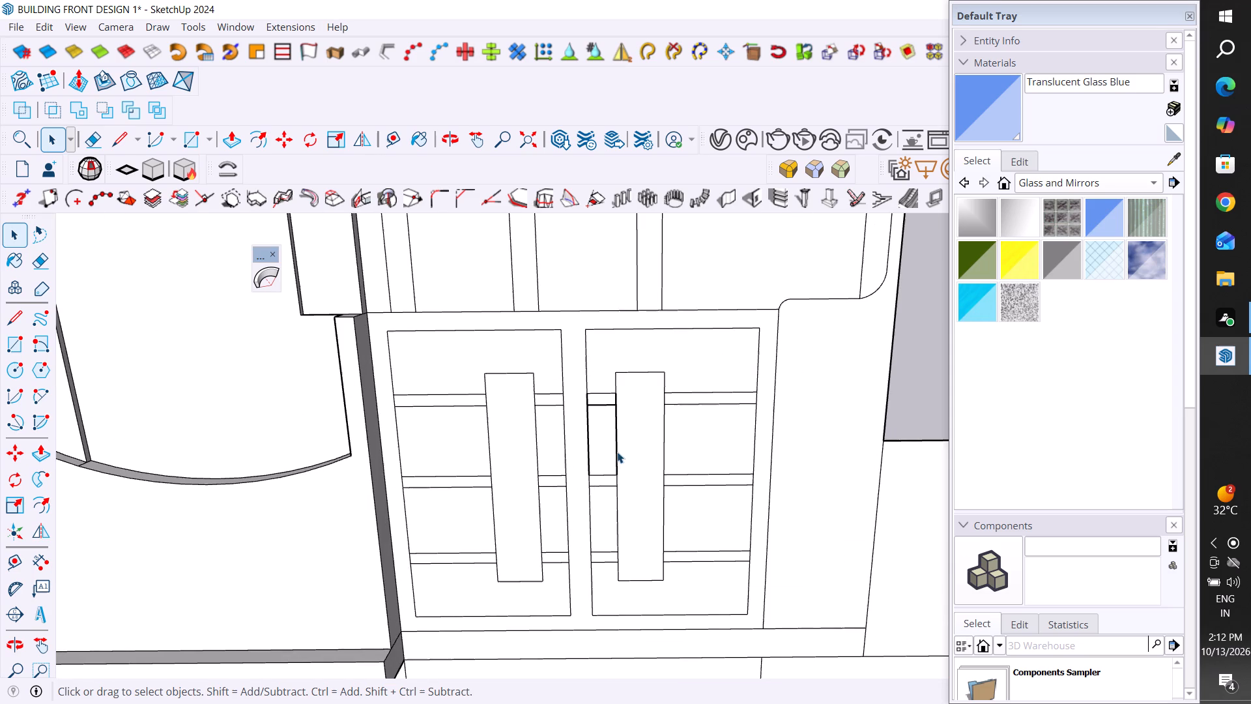
click(618, 448)
scroll(614, 452, up, 4)
middle_drag(621, 465, 618, 308)
middle_drag(611, 495, 581, 385)
scroll(609, 494, up, 1)
key(Delete)
click(575, 468)
key(Delete)
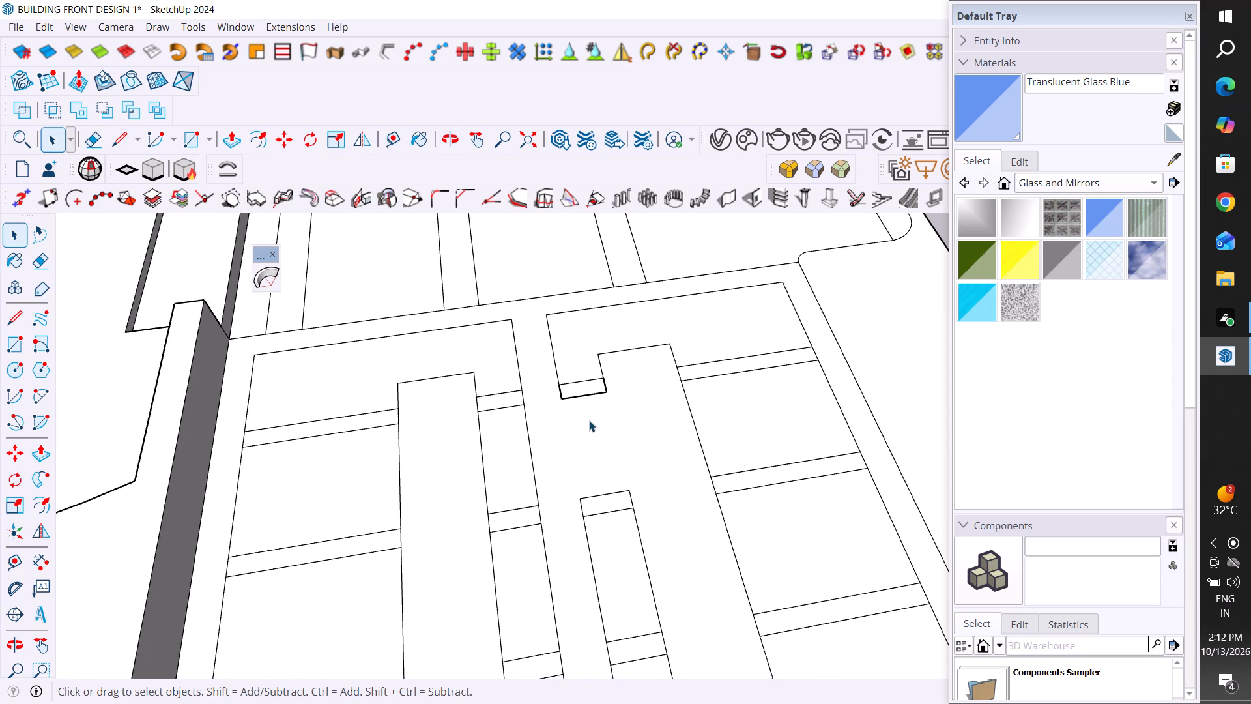
click(596, 393)
key(Delete)
scroll(605, 390, up, 9)
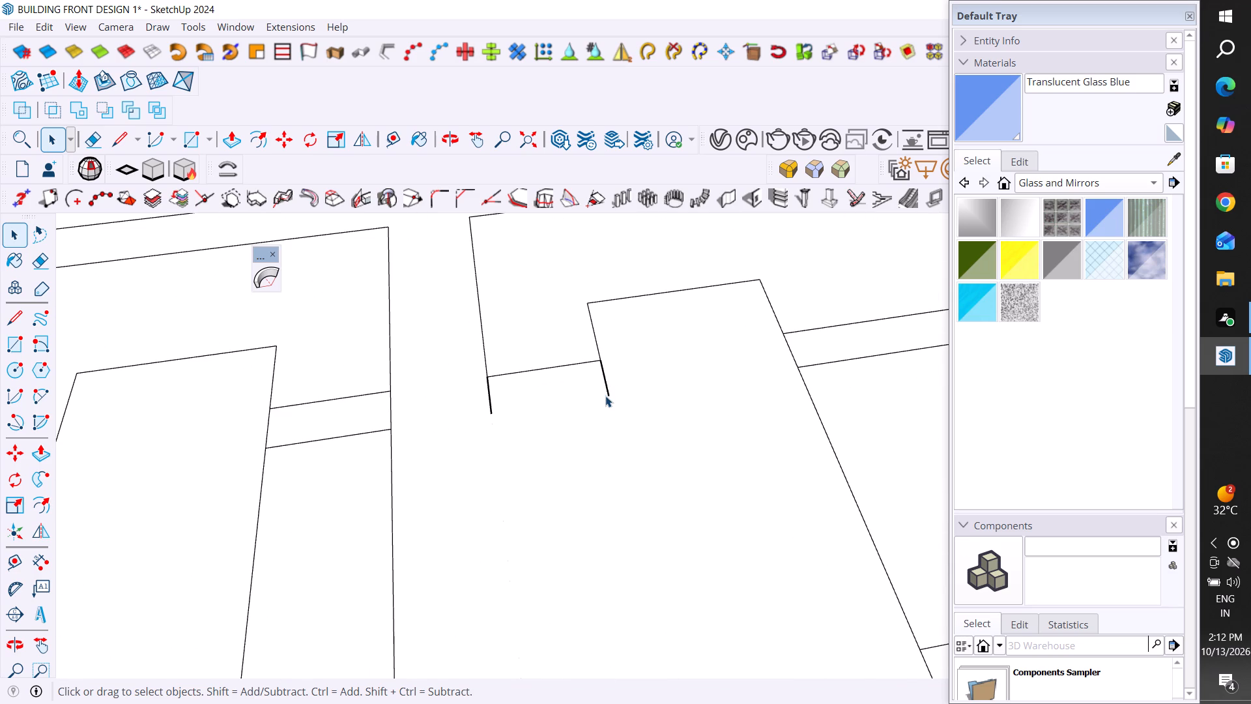
click(607, 393)
key(Delete)
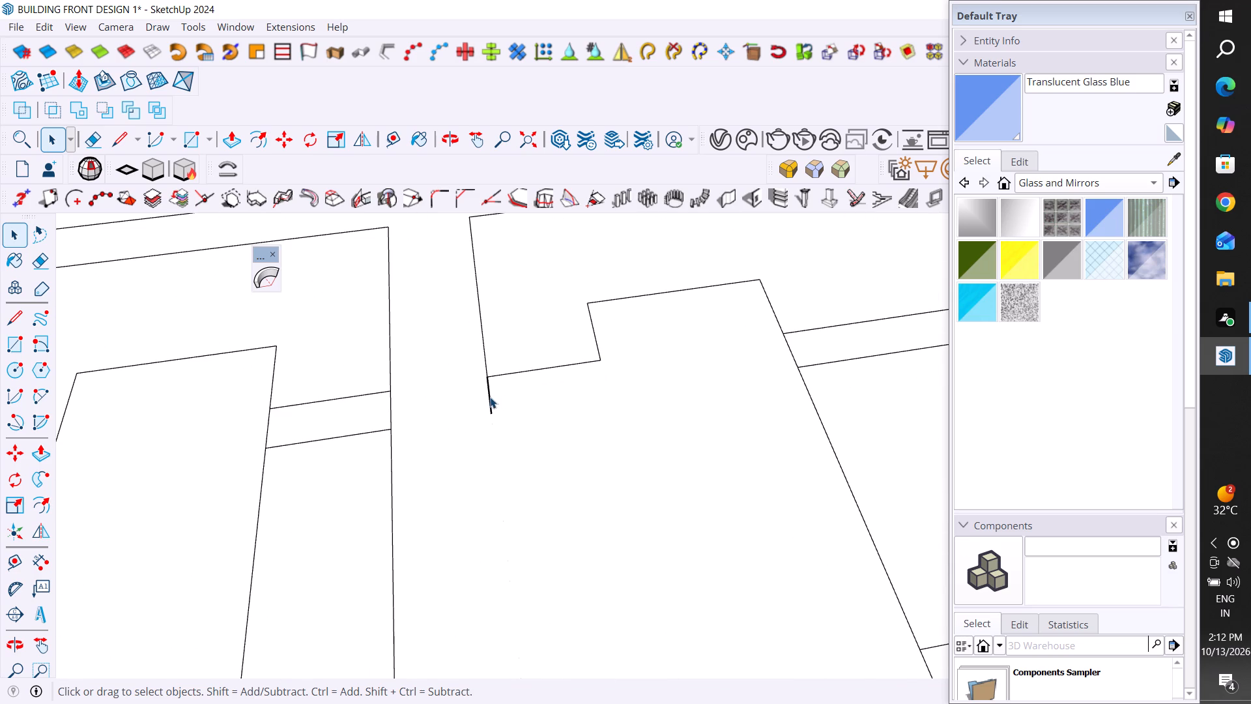
click(490, 396)
key(Delete)
Redraw the two missing long edges of that narrow pane with Line, along the handle plate and along the centre stile.
scroll(490, 396, down, 10)
middle_drag(548, 490, 542, 493)
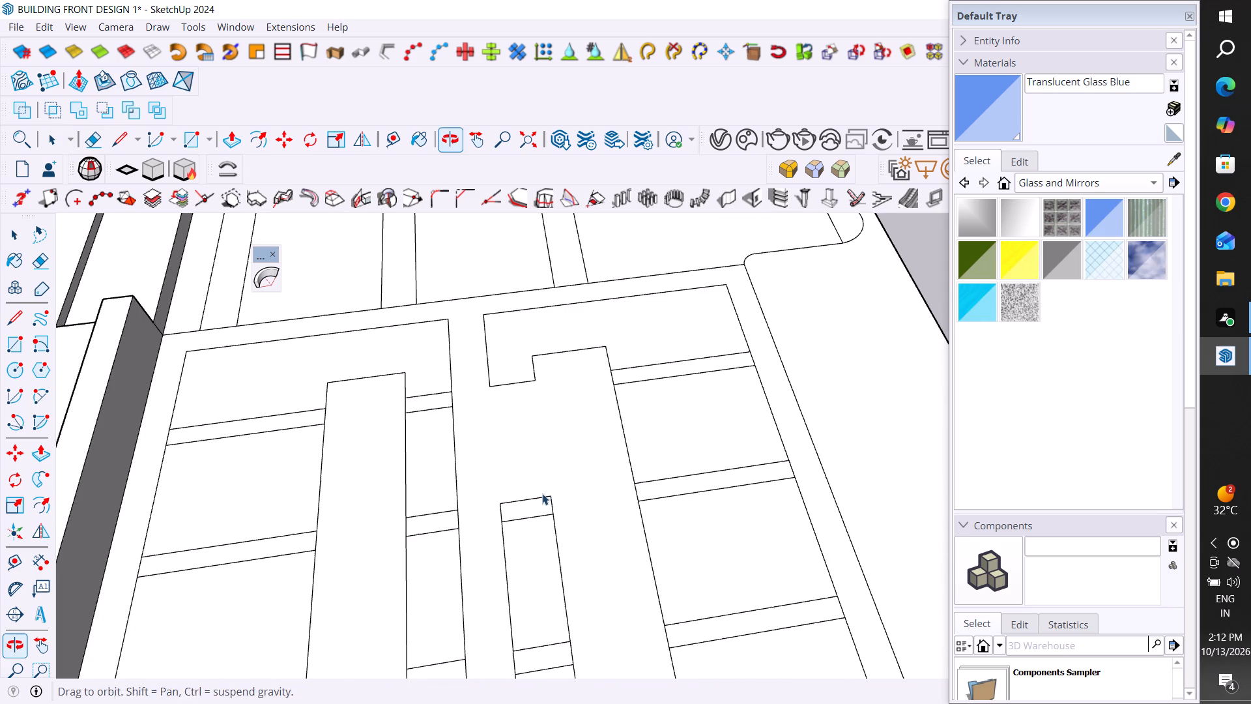
click(16, 315)
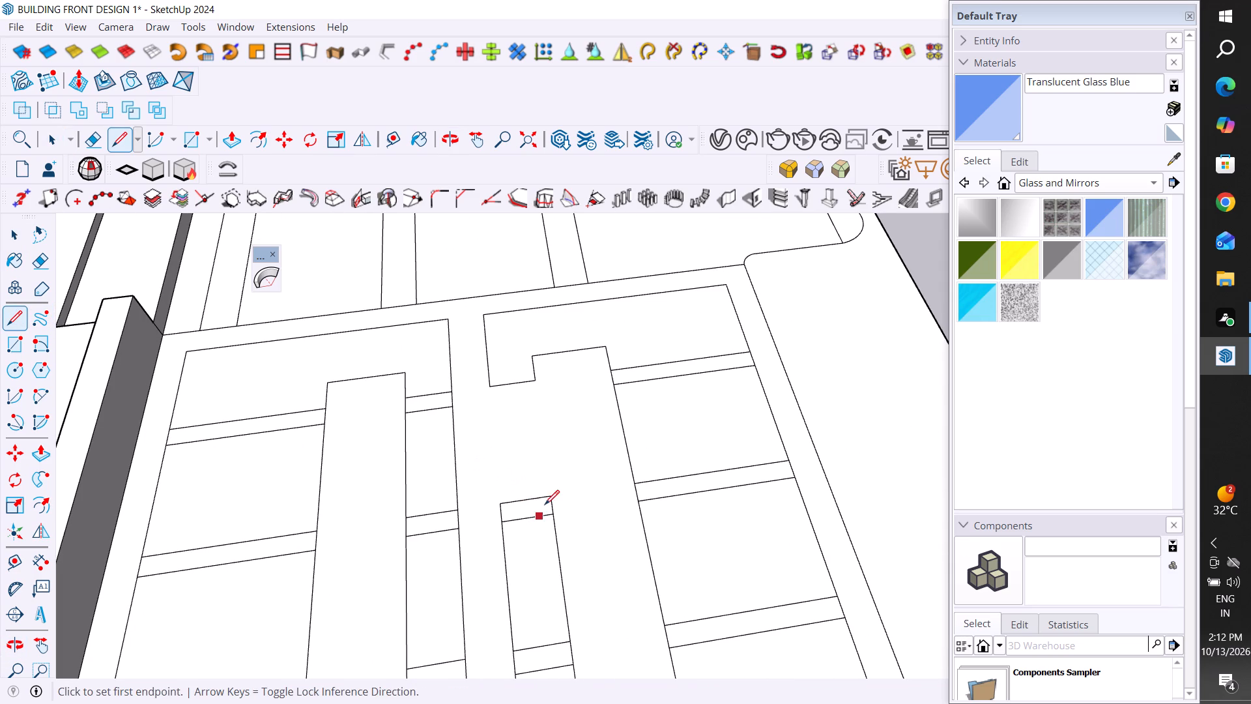
click(549, 499)
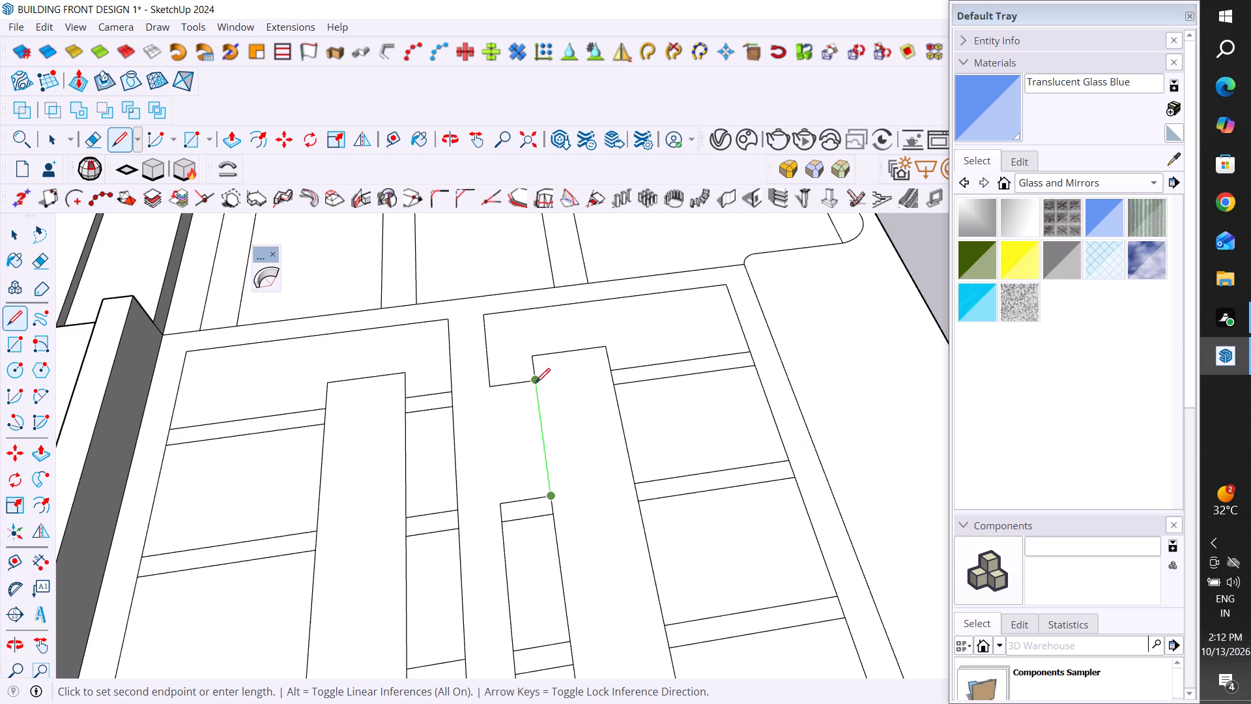
click(535, 381)
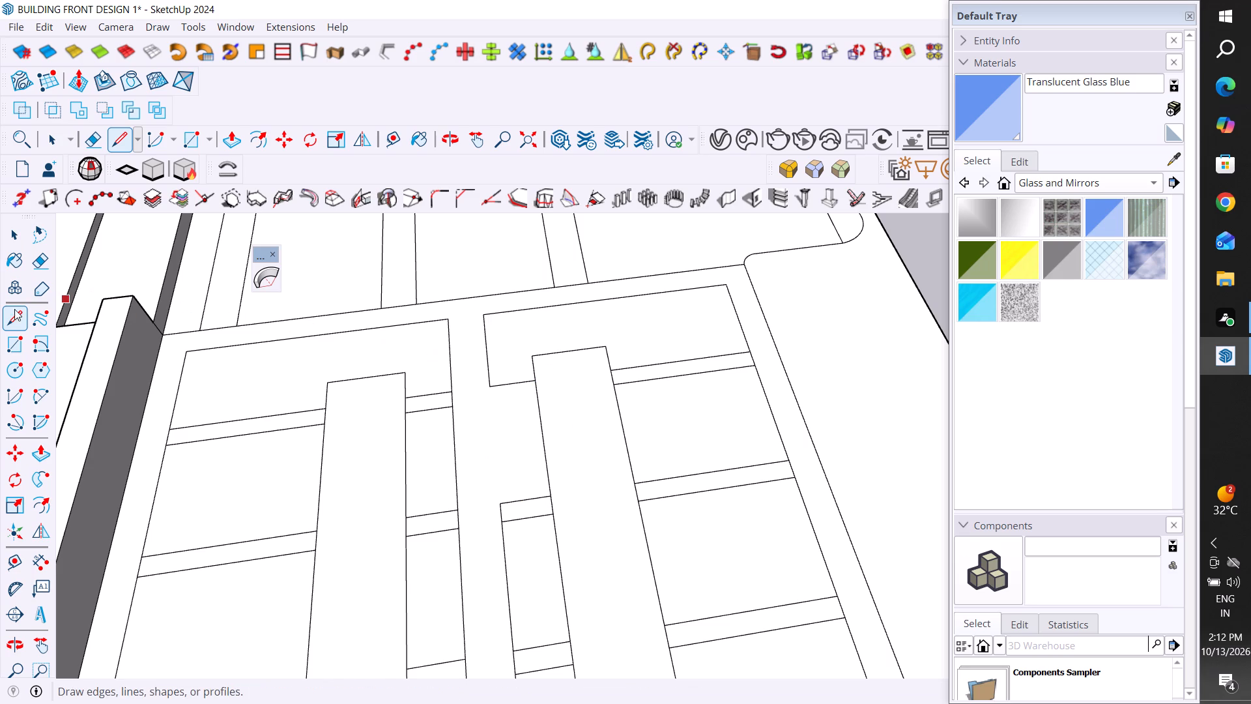
click(12, 313)
click(496, 502)
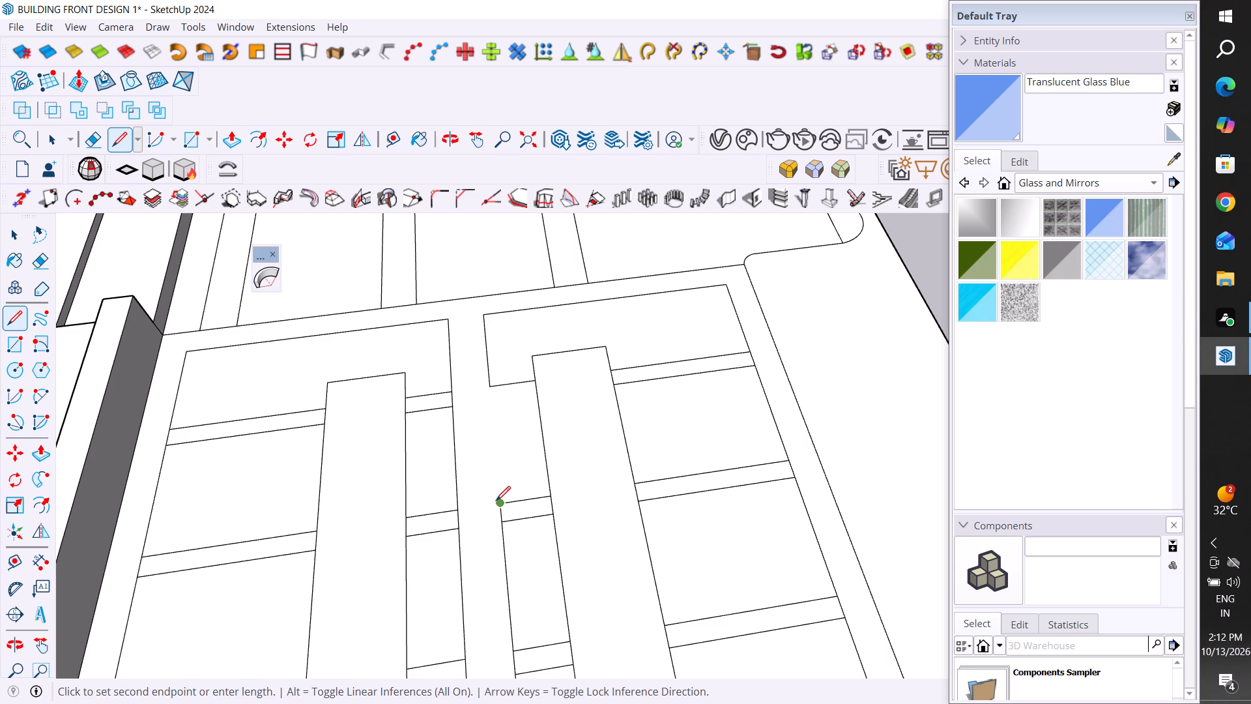
key(Escape)
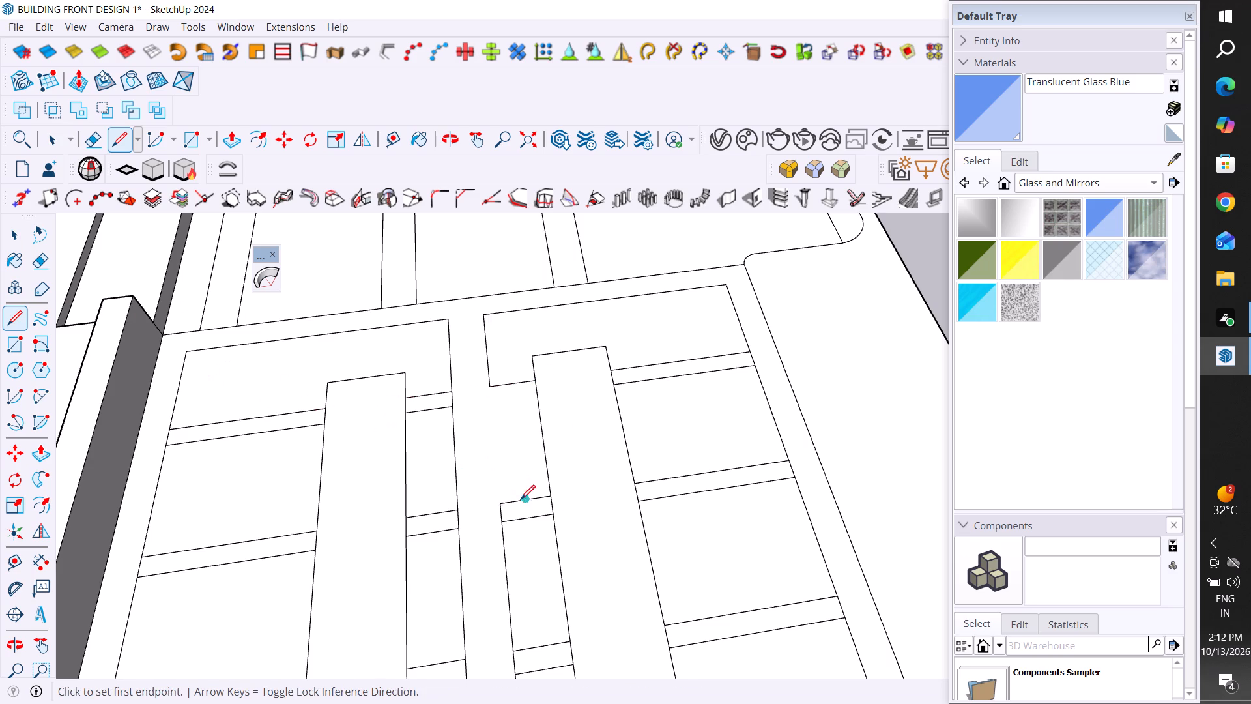
click(502, 505)
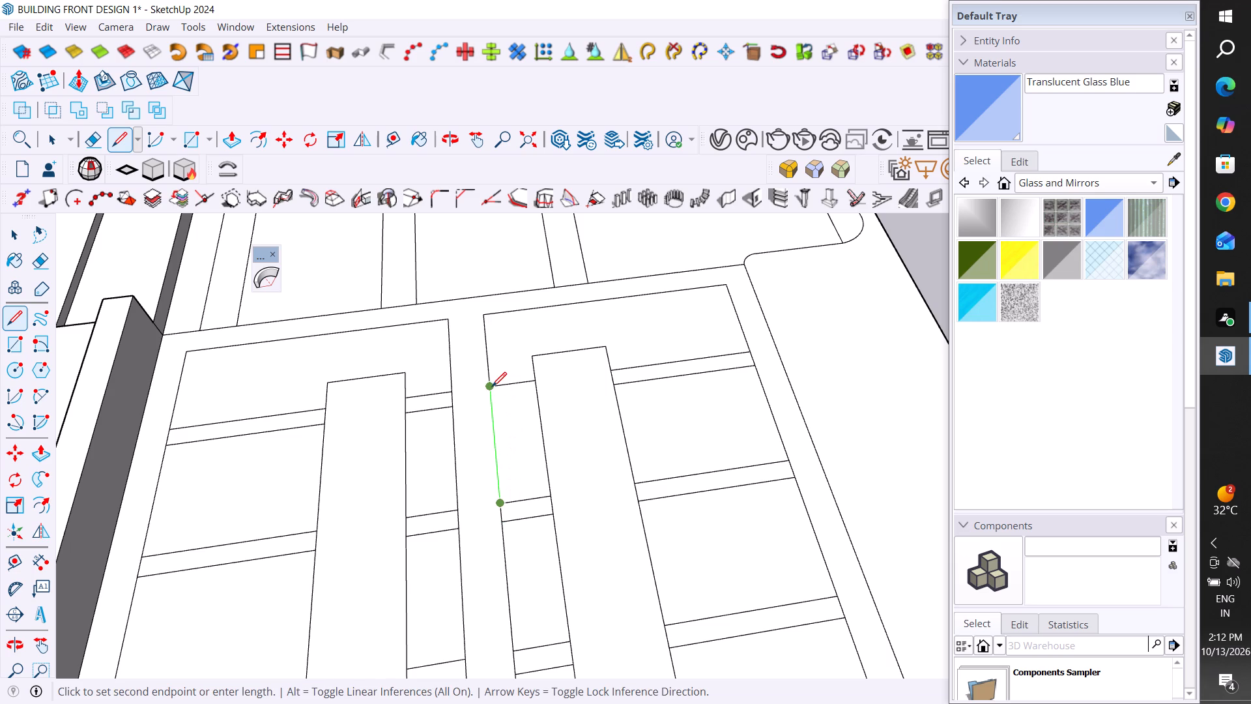
click(490, 385)
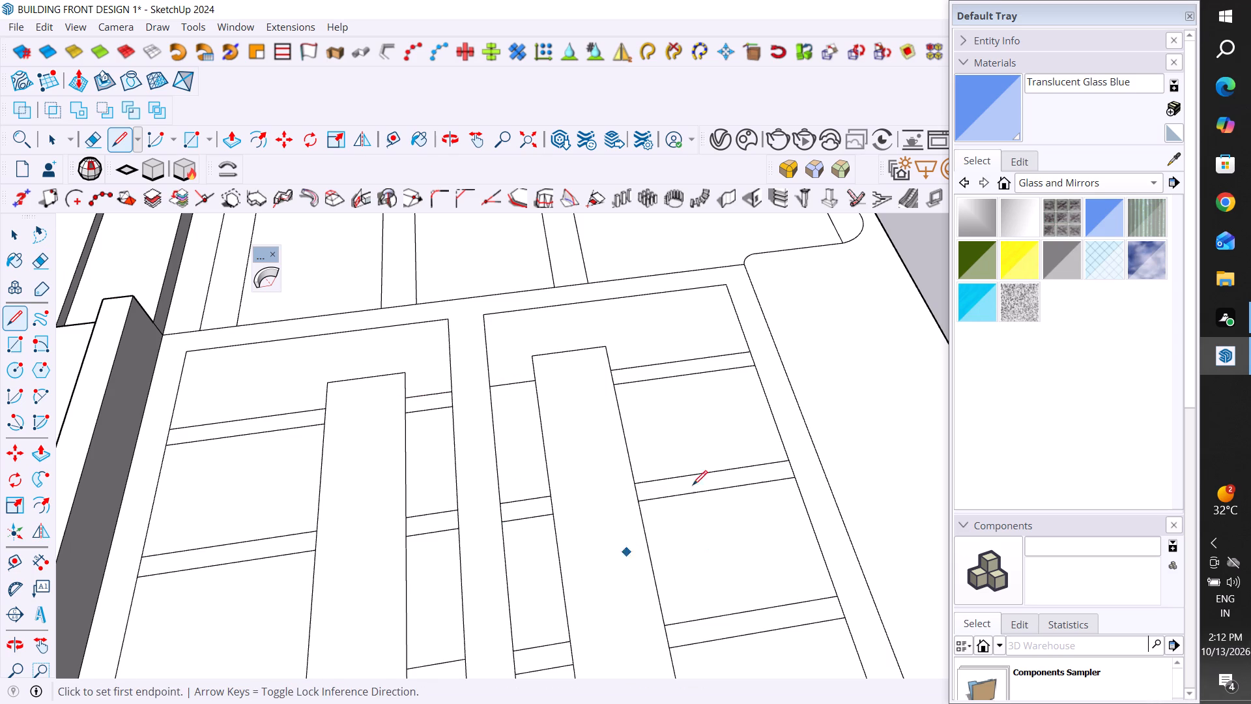
click(12, 243)
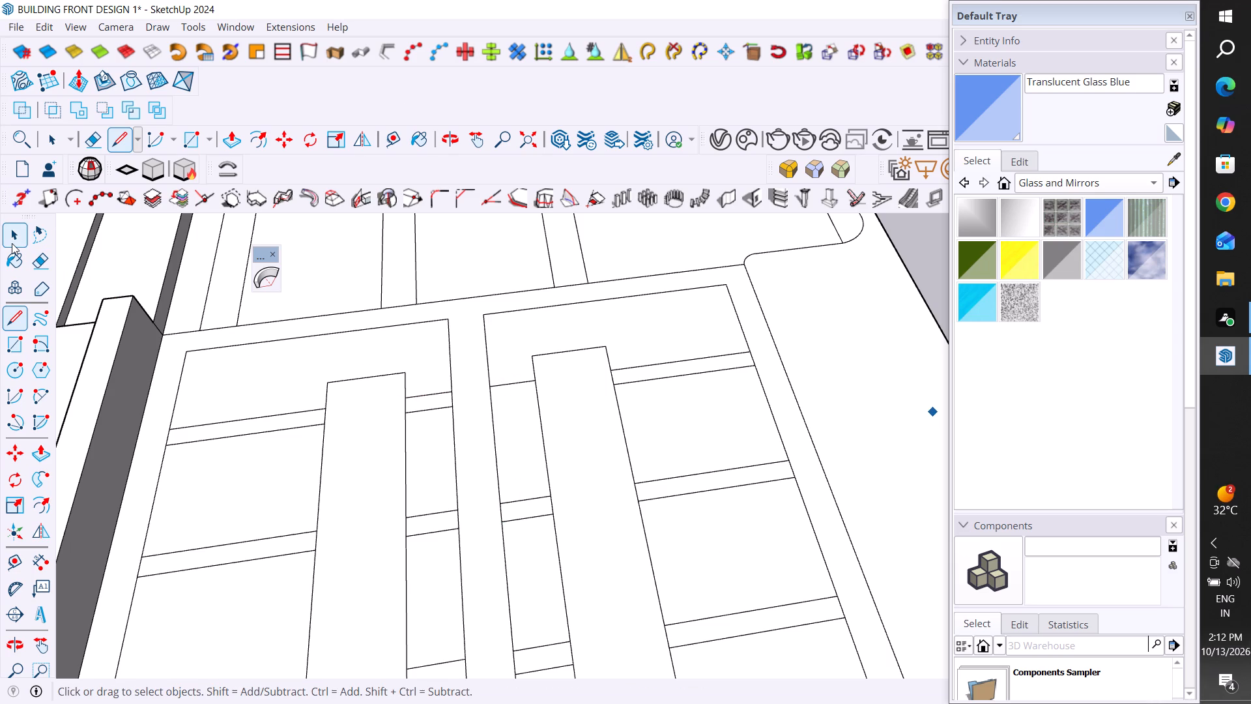
Extrude the entrance double door's frame face a short distance outward from the wall with Push/Pull.
scroll(784, 495, down, 11)
middle_drag(774, 537, 737, 556)
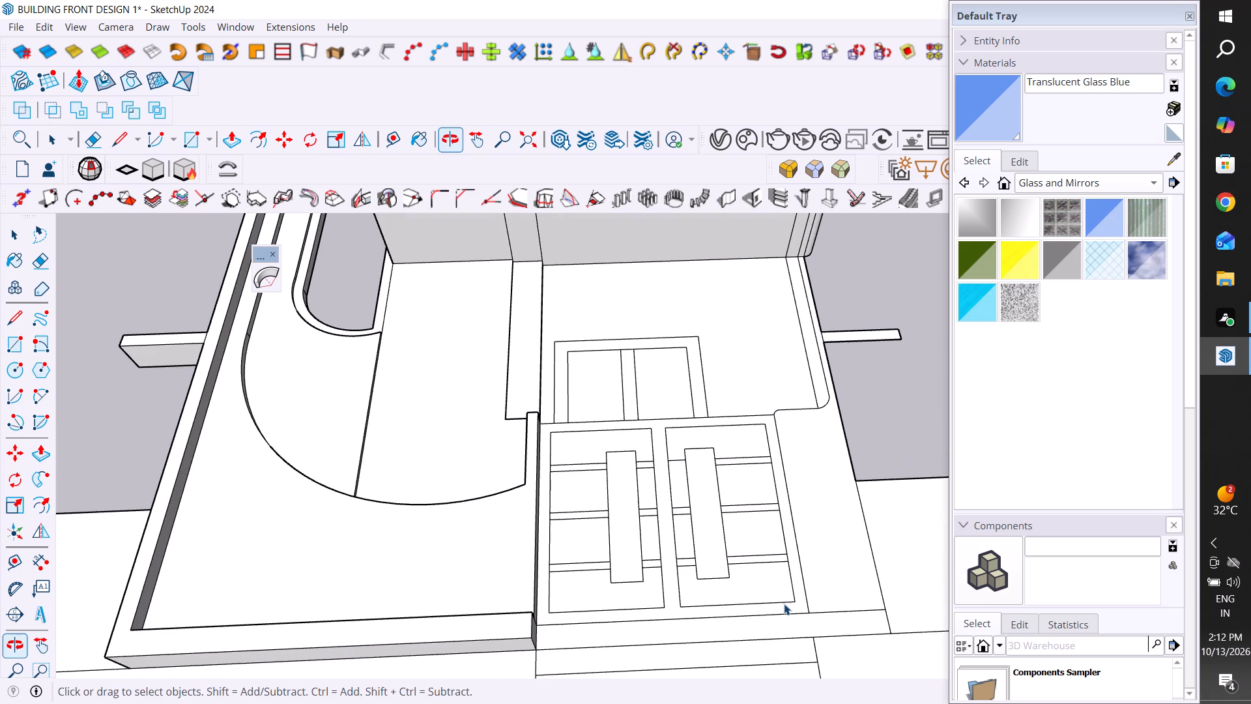
click(800, 606)
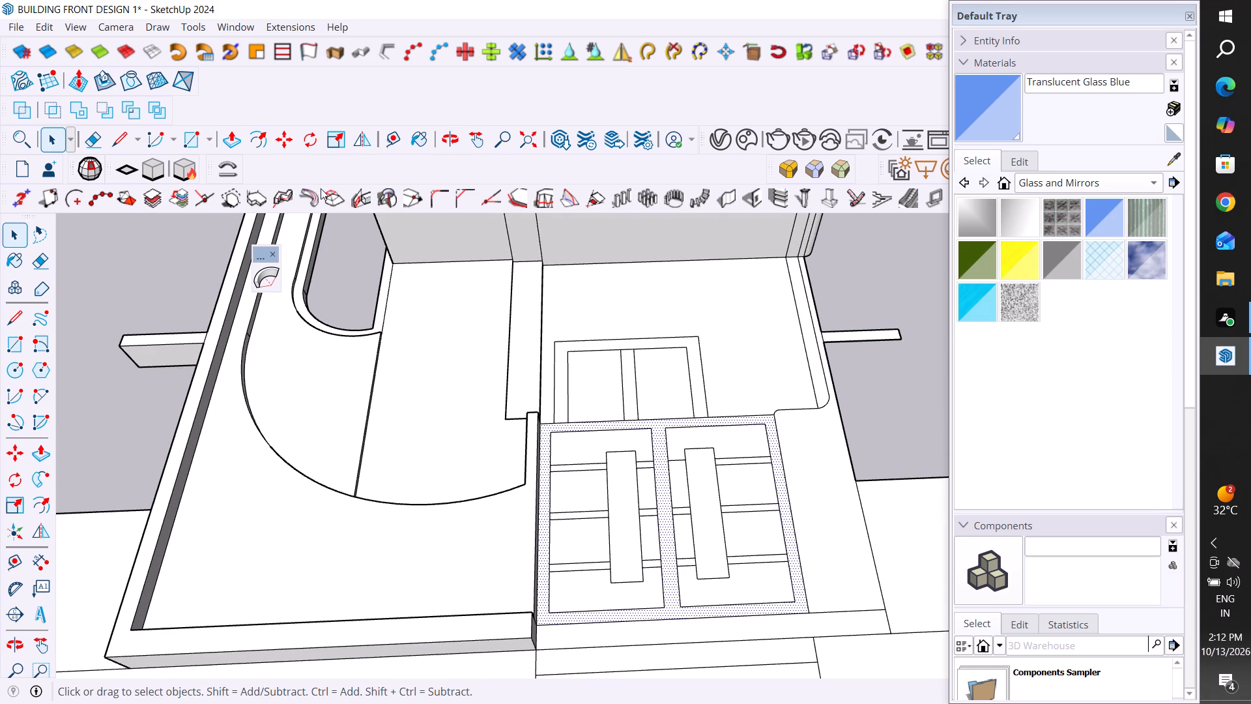
click(236, 138)
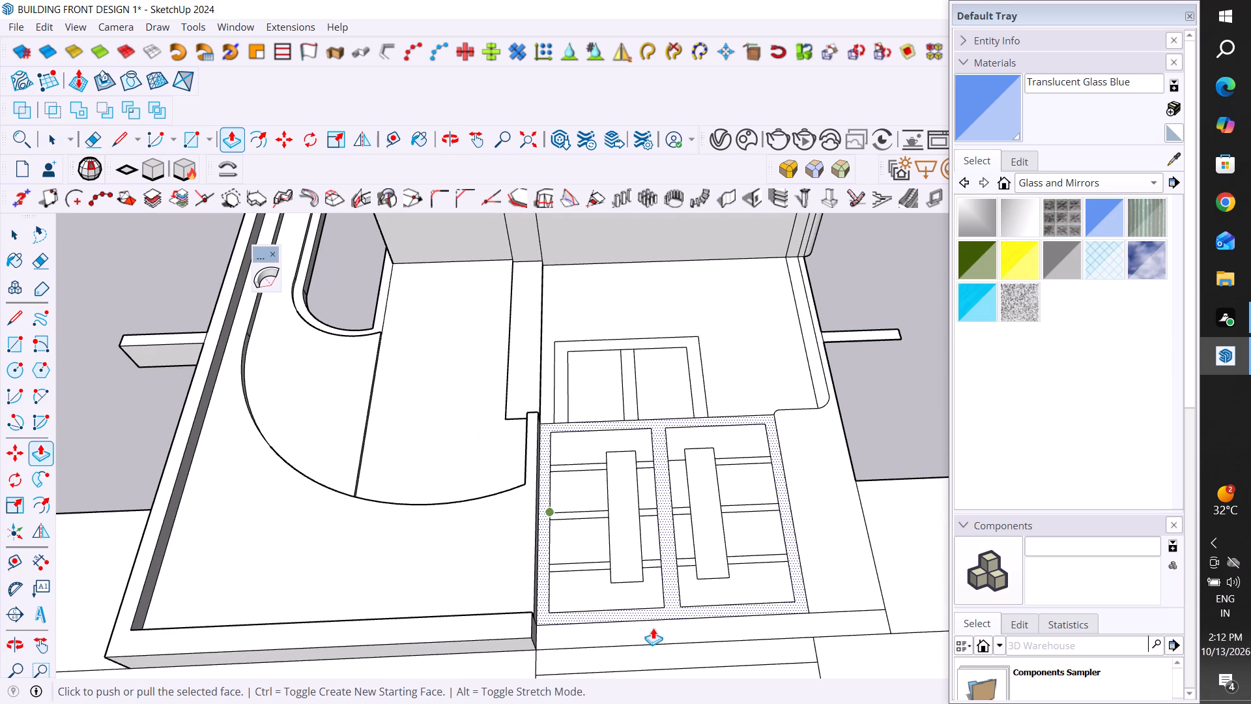
scroll(650, 623, up, 4)
middle_drag(650, 617, 603, 516)
scroll(487, 542, up, 4)
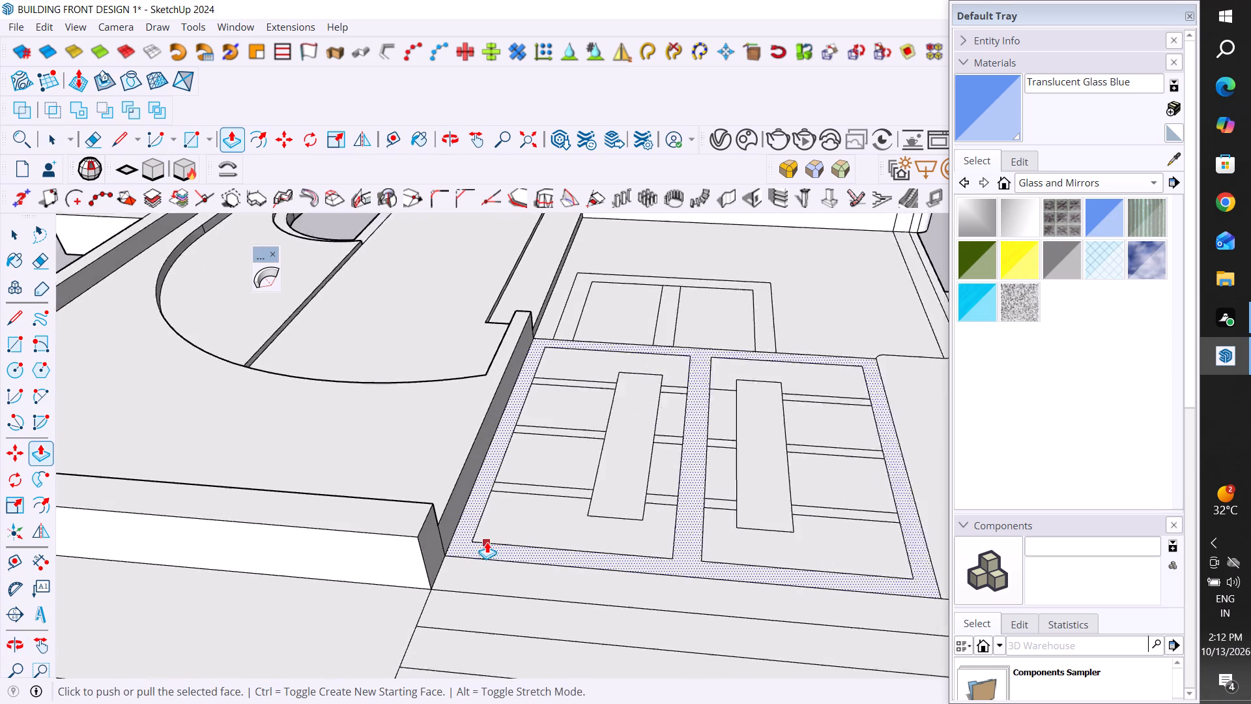
scroll(468, 548, up, 4)
drag(449, 548, 445, 538)
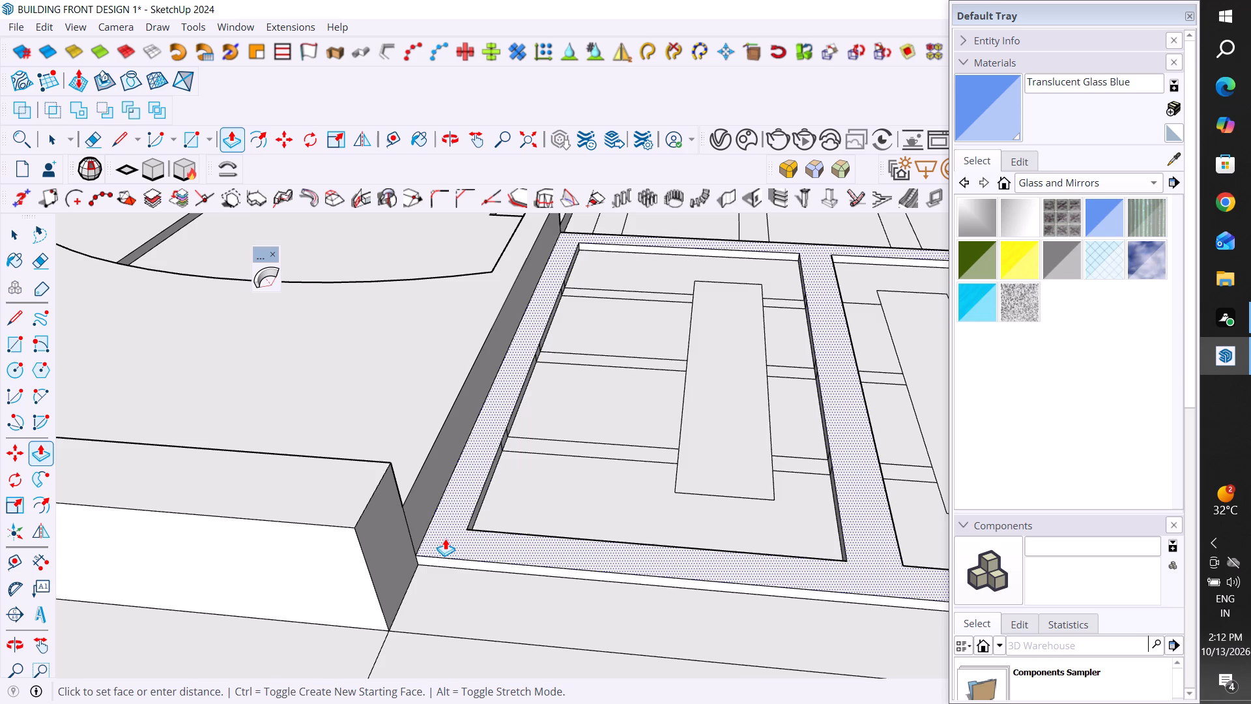
drag(445, 538, 452, 527)
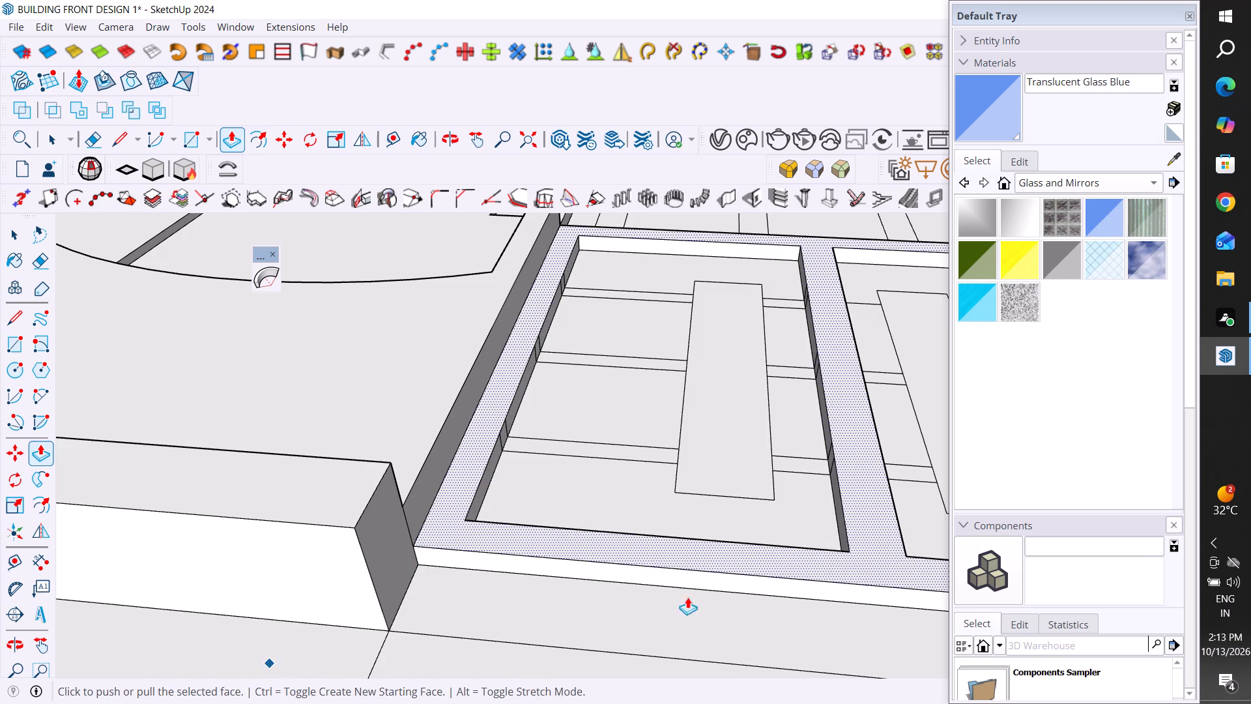
click(5, 233)
Delete the bottom pane face of each entrance door leaf.
scroll(489, 418, down, 10)
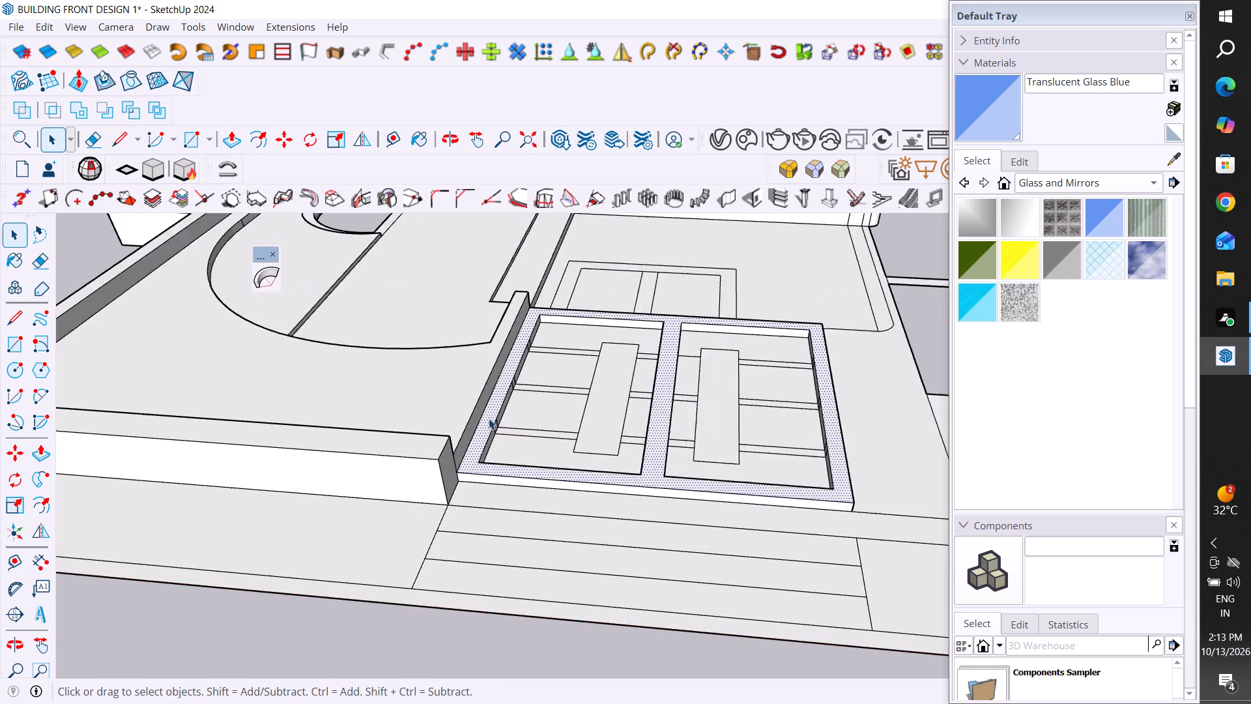
middle_drag(517, 460, 583, 550)
scroll(718, 478, up, 4)
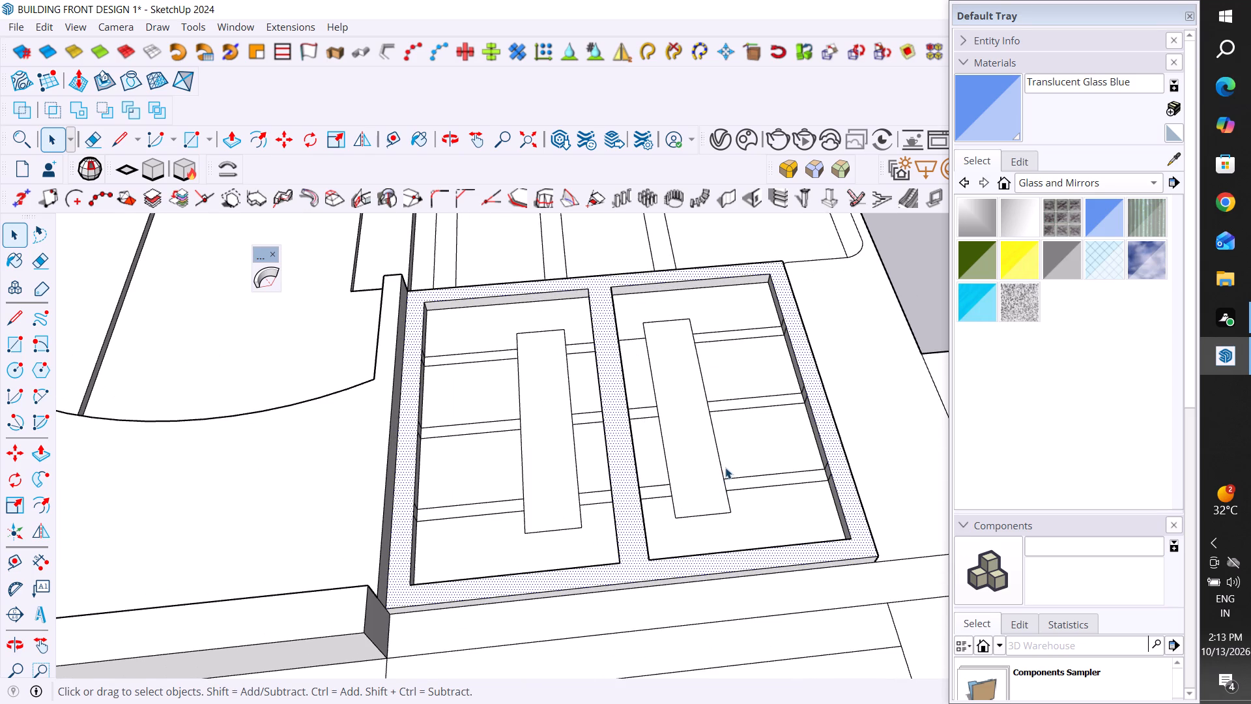
scroll(650, 541, down, 5)
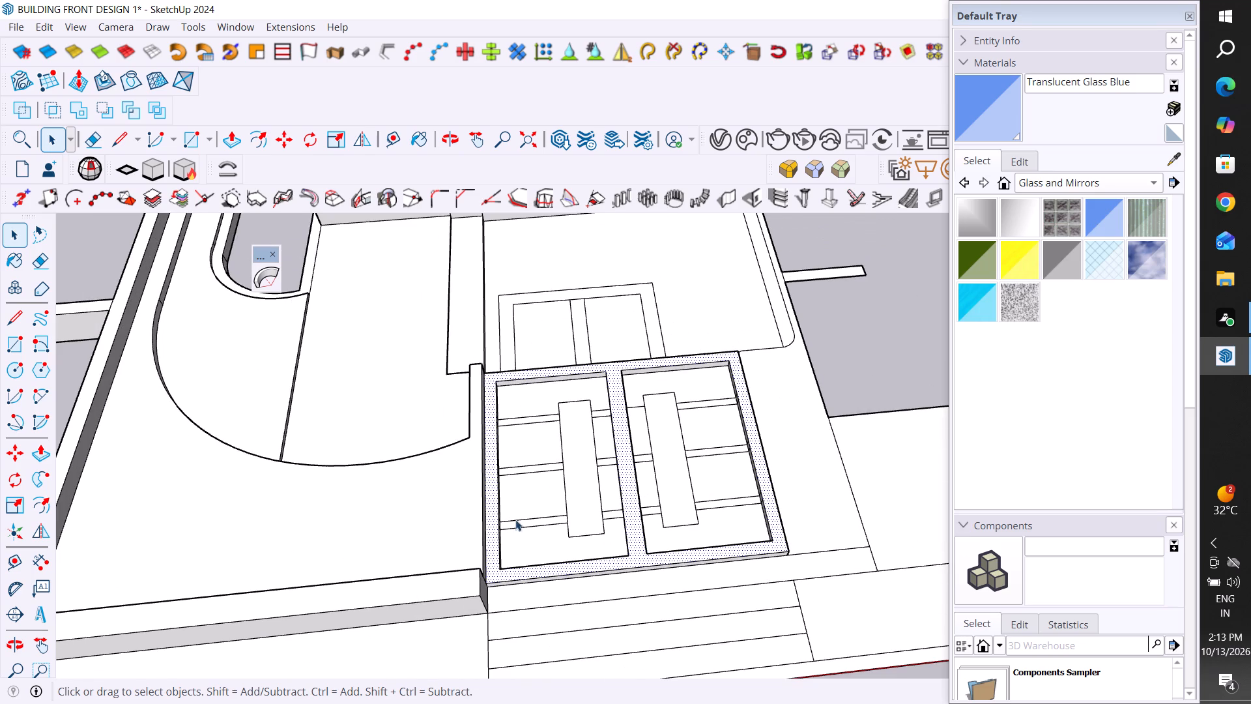
middle_drag(641, 576, 638, 644)
click(536, 566)
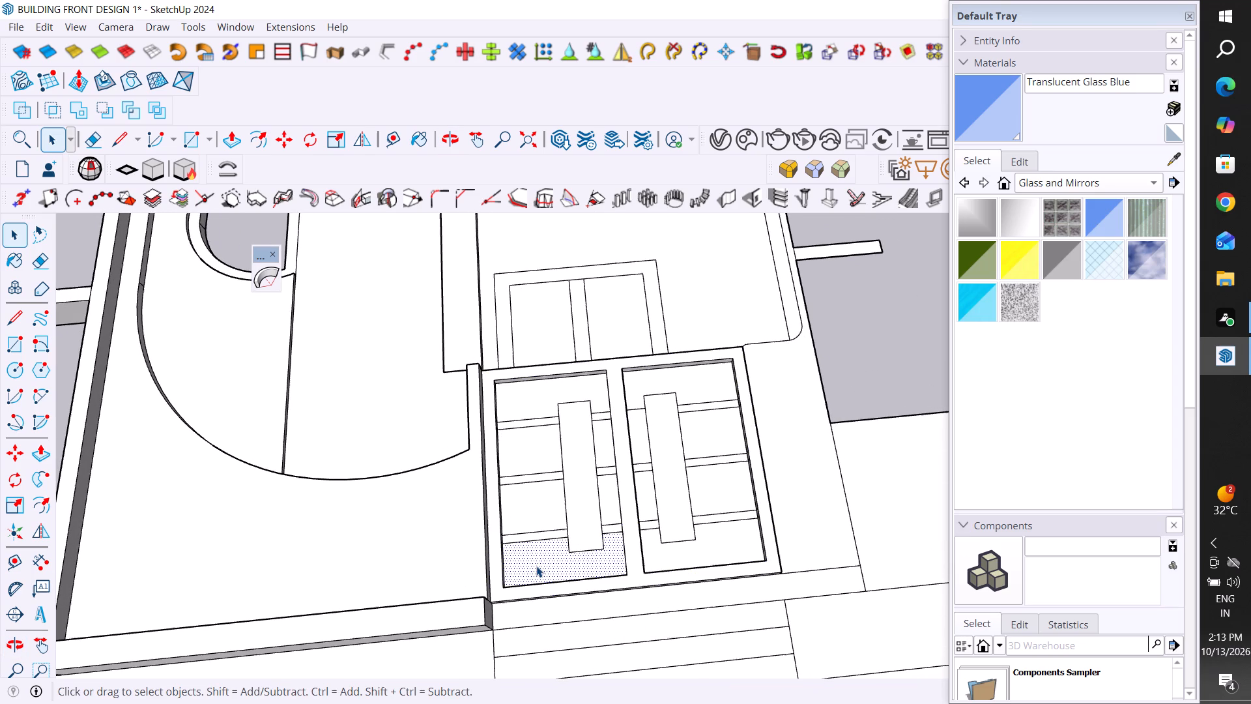
key(Delete)
click(729, 548)
key(Delete)
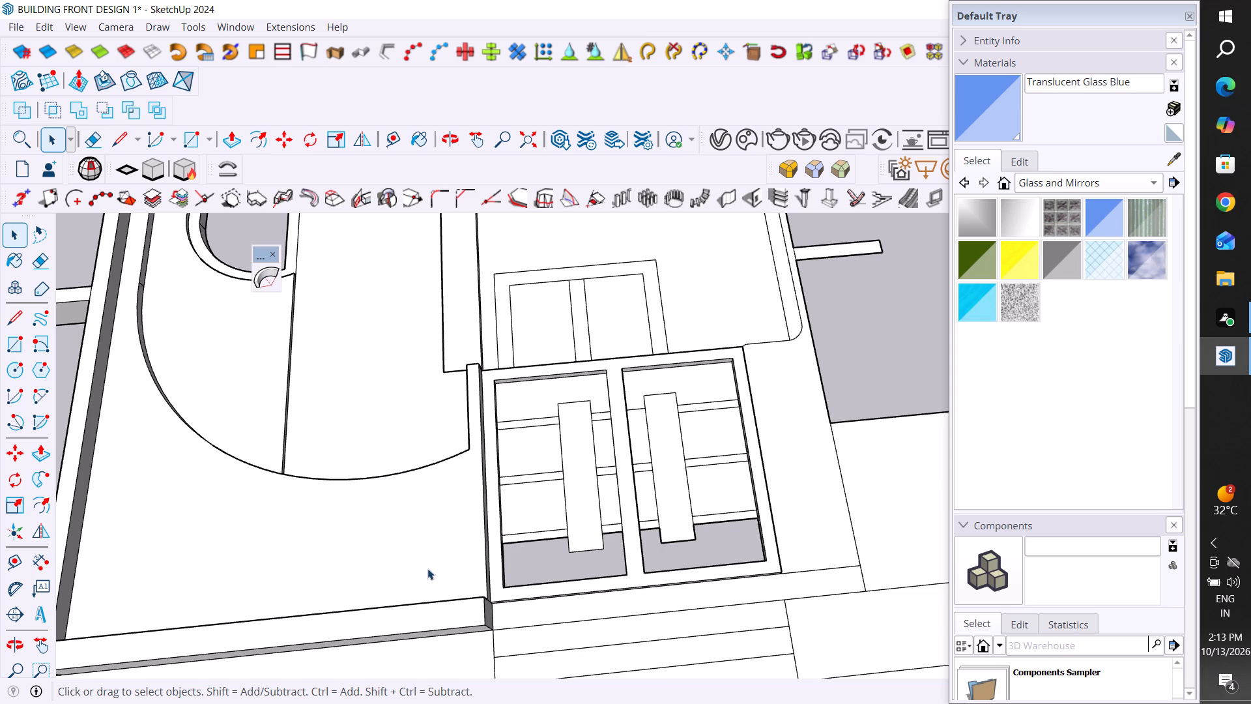
Delete the two middle pane faces on the outer side of the right door leaf and its top pane face.
click(728, 497)
key(Delete)
click(722, 435)
key(Delete)
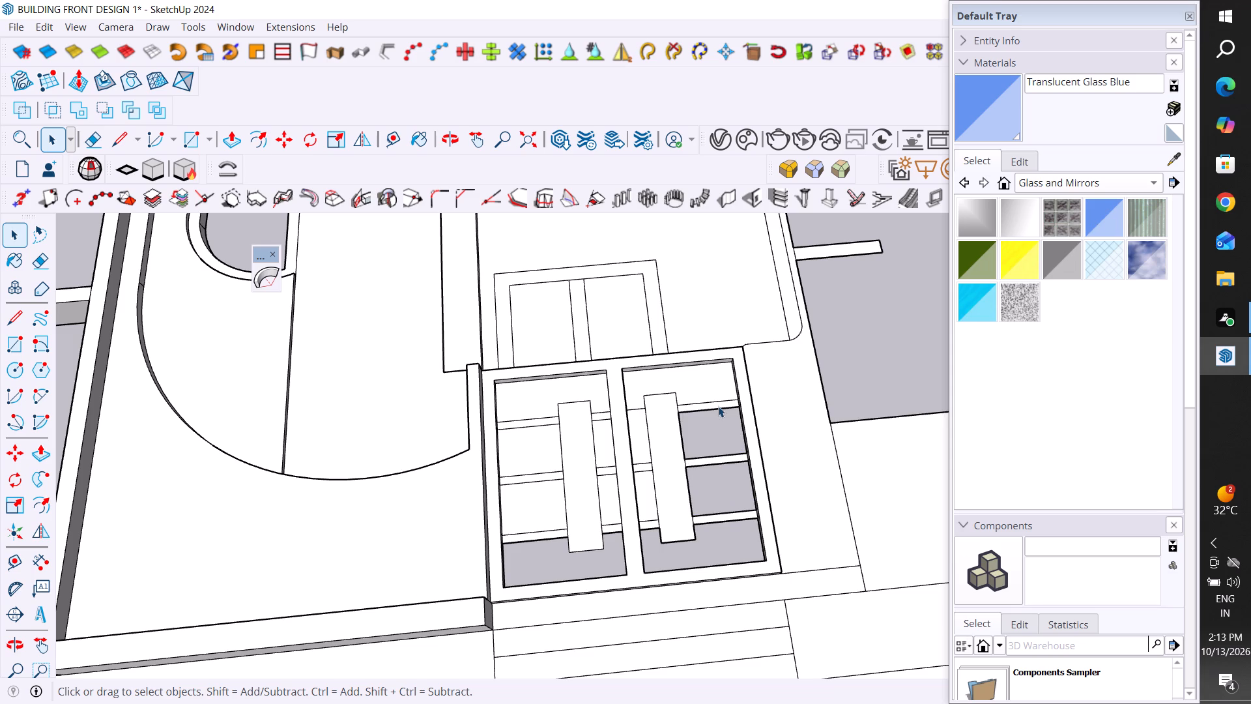
click(719, 388)
key(Delete)
Delete the left door leaf's top pane face and the middle pane faces on both sides of its handle plate.
click(542, 390)
key(Delete)
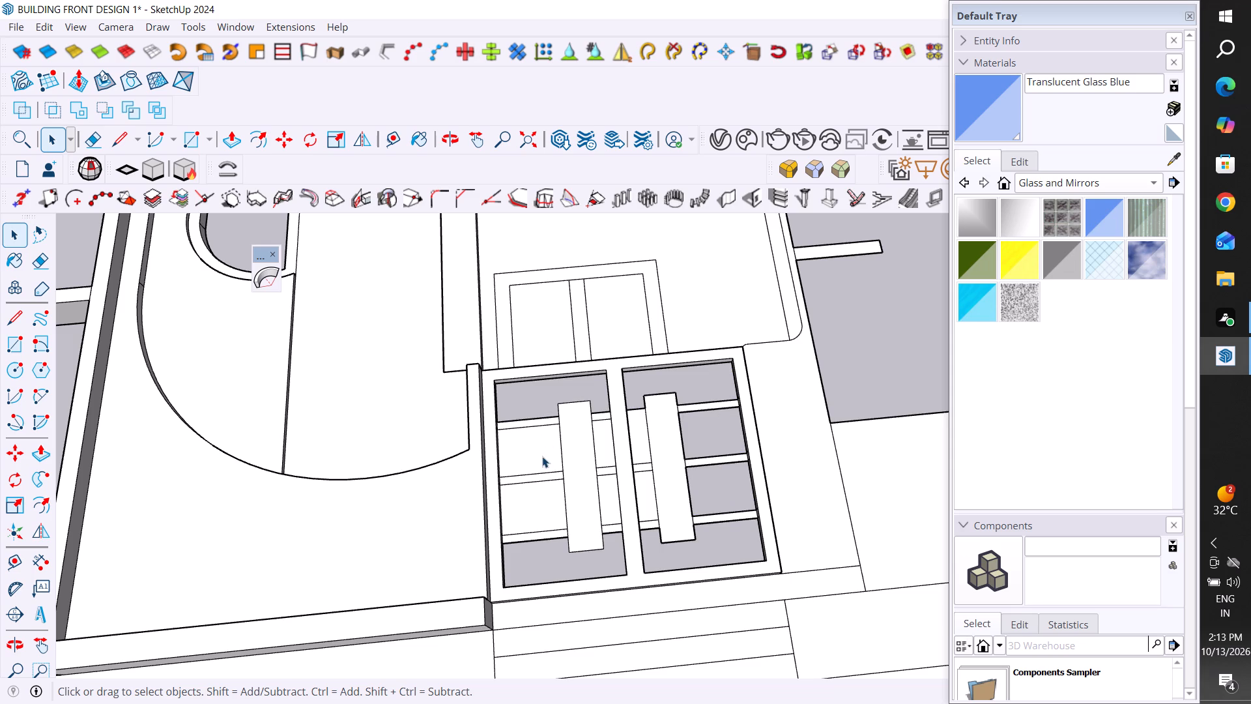
click(542, 456)
key(Delete)
click(549, 491)
key(Delete)
click(606, 491)
key(Delete)
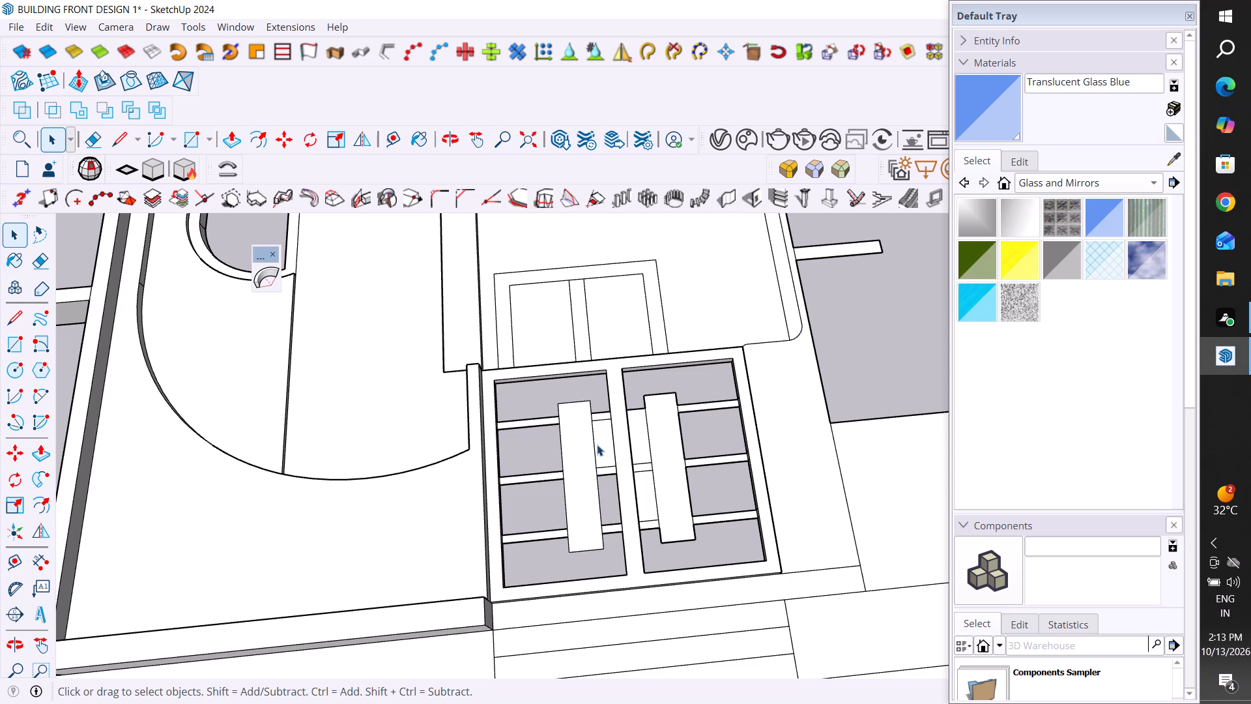
click(597, 445)
key(Delete)
Draw the top crossbar's missing lower edge from the right door leaf's handle plate to the centre frame, removing the segment crossing the plate.
click(635, 436)
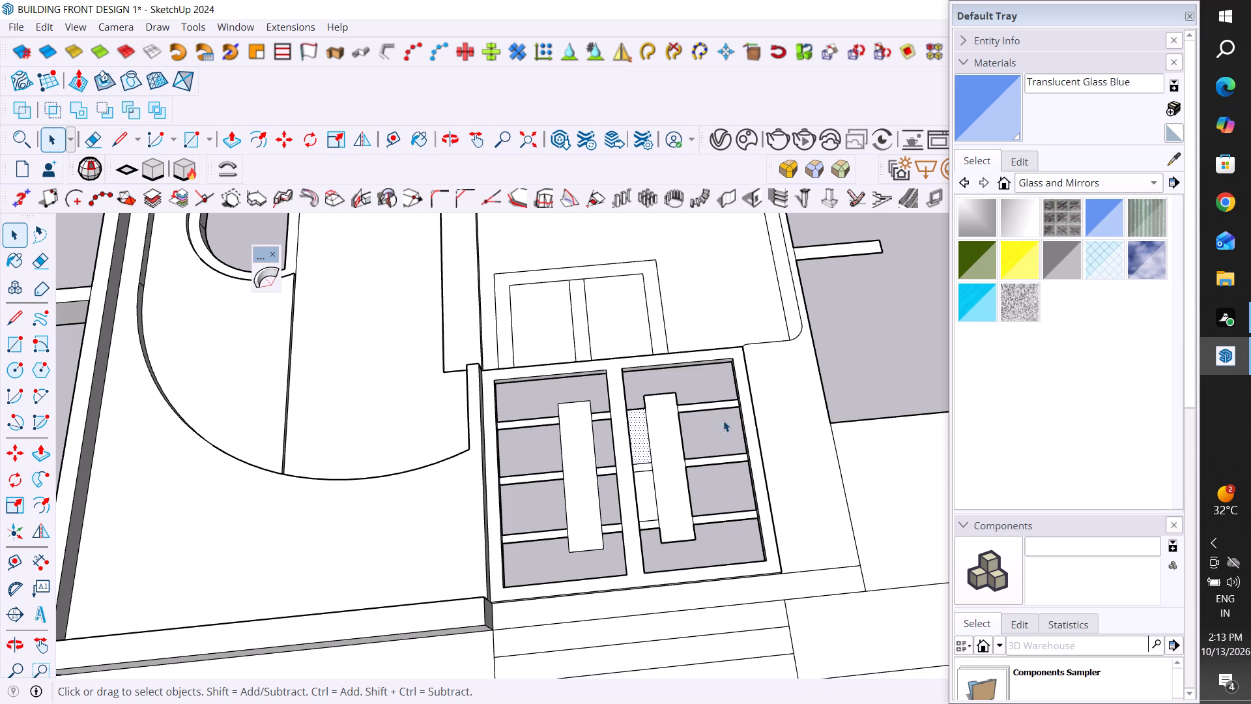
key(Escape)
click(870, 356)
scroll(699, 389, up, 9)
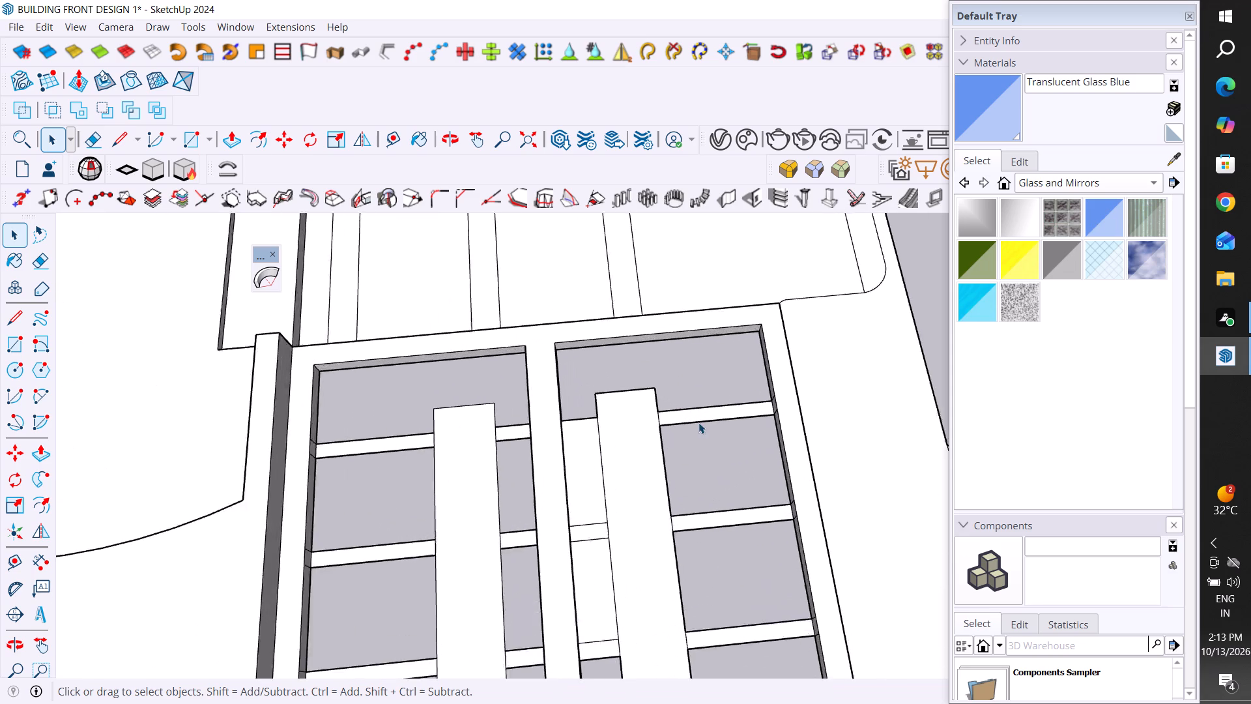
click(12, 315)
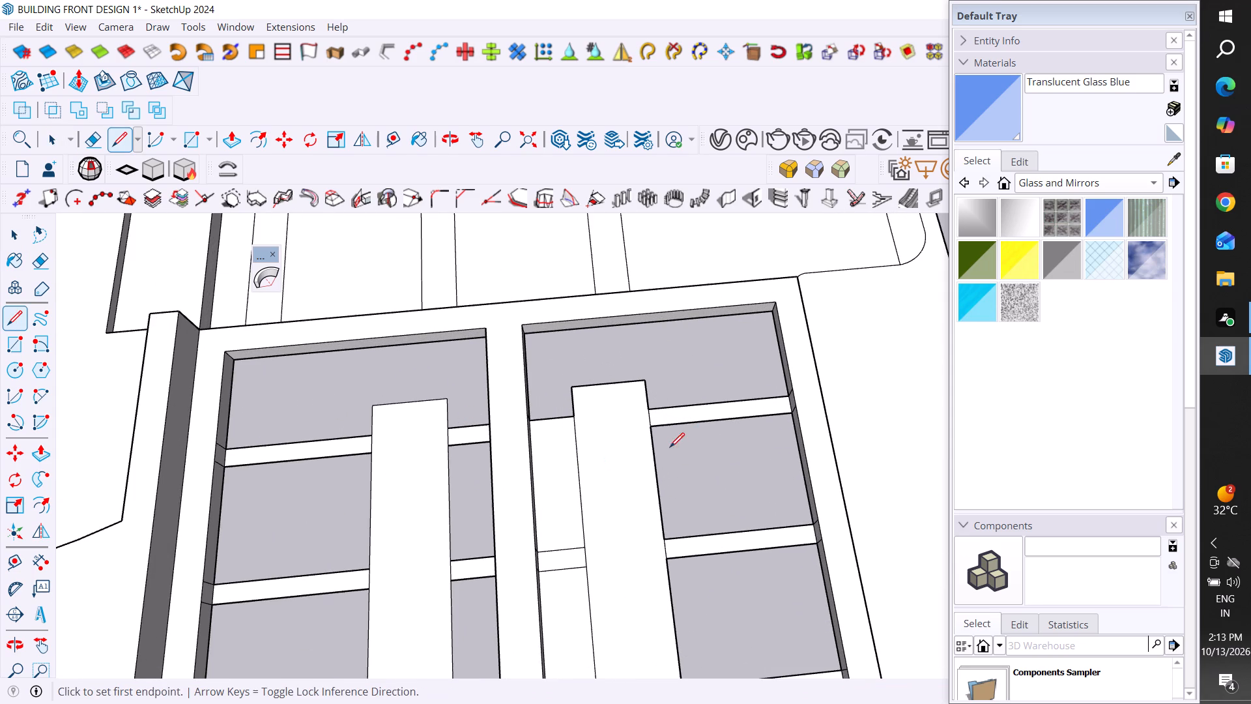
click(652, 427)
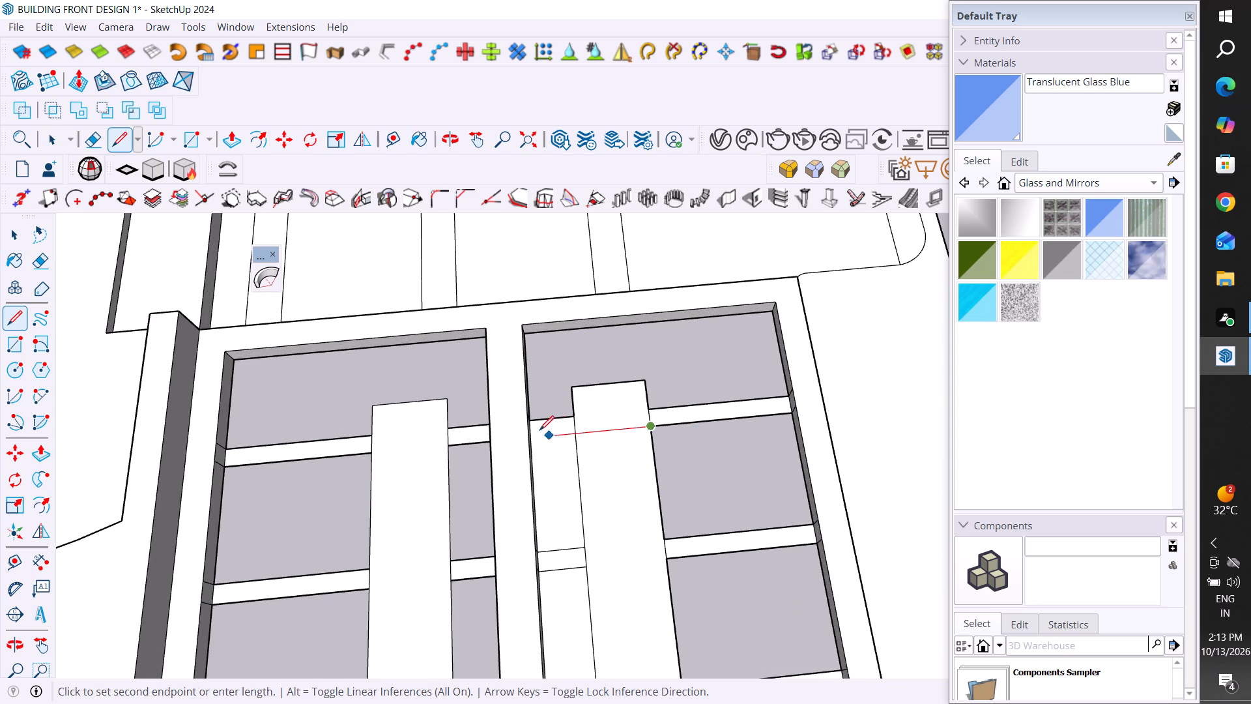
click(534, 441)
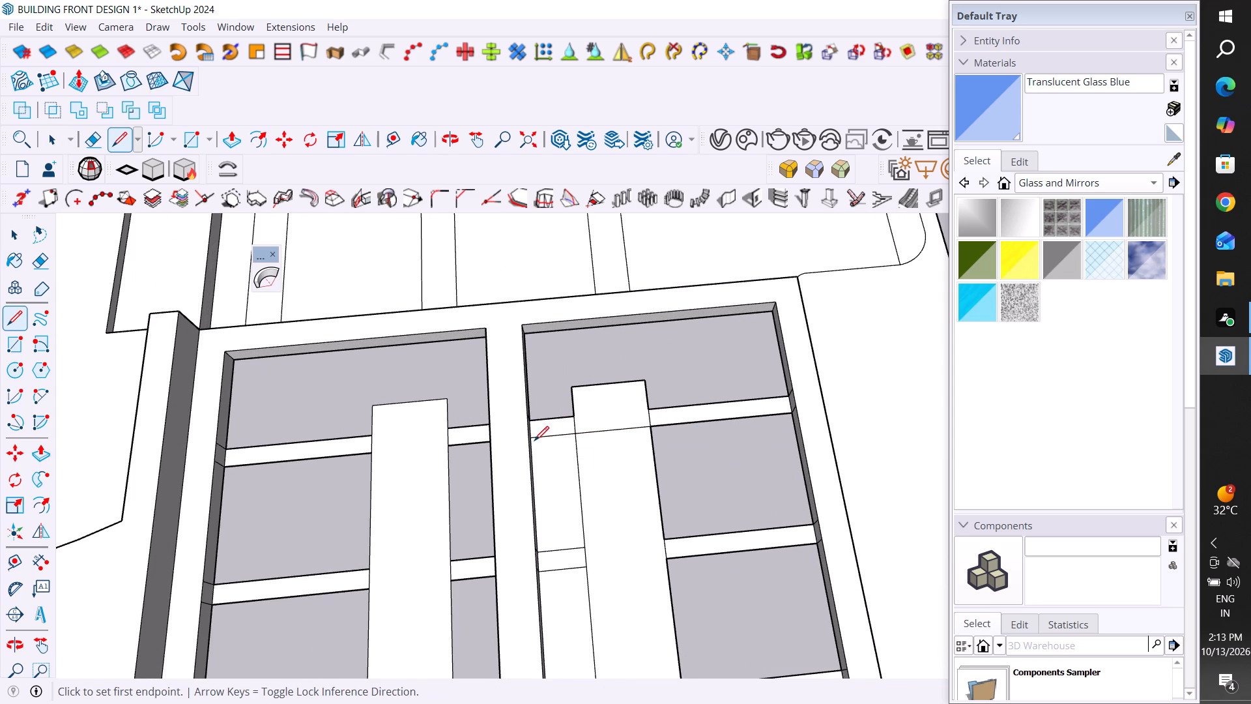
click(14, 239)
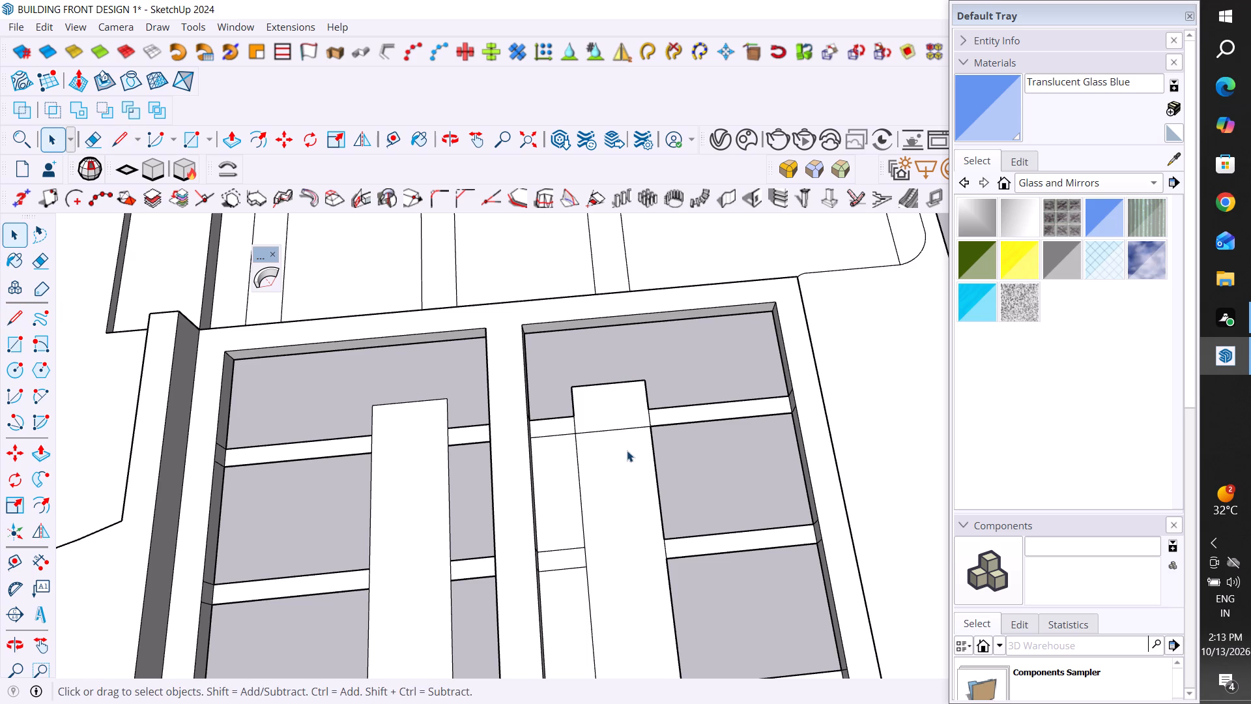
scroll(651, 463, up, 1)
middle_drag(651, 471, 614, 574)
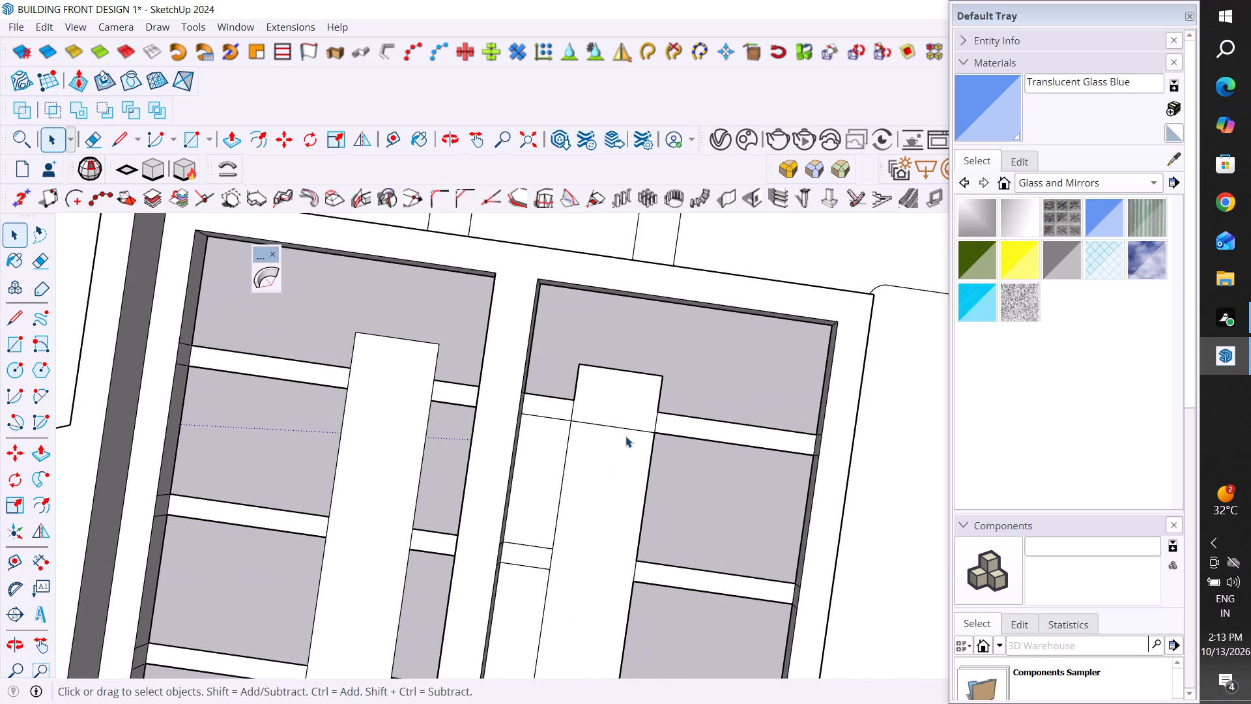
click(633, 430)
key(Delete)
Delete the remaining pane faces between the right door leaf's handle plate and the centre frame.
click(549, 479)
key(Delete)
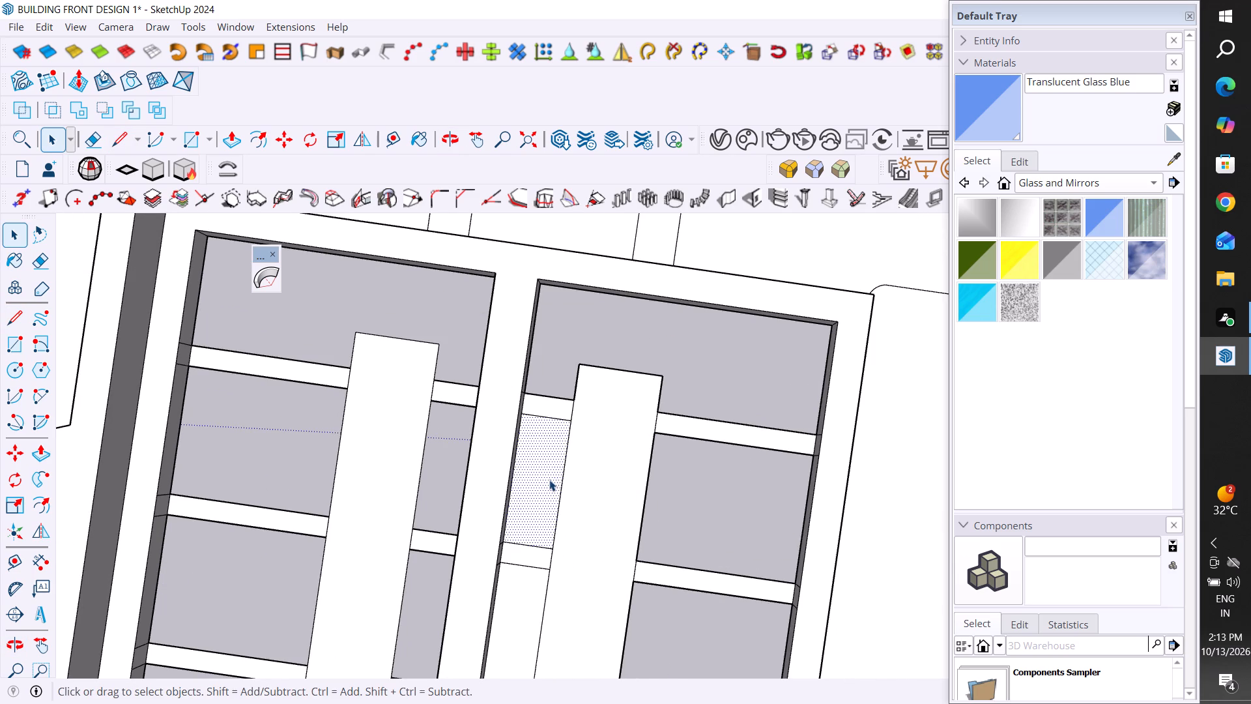
scroll(549, 480, down, 6)
click(537, 561)
key(Delete)
scroll(568, 556, down, 4)
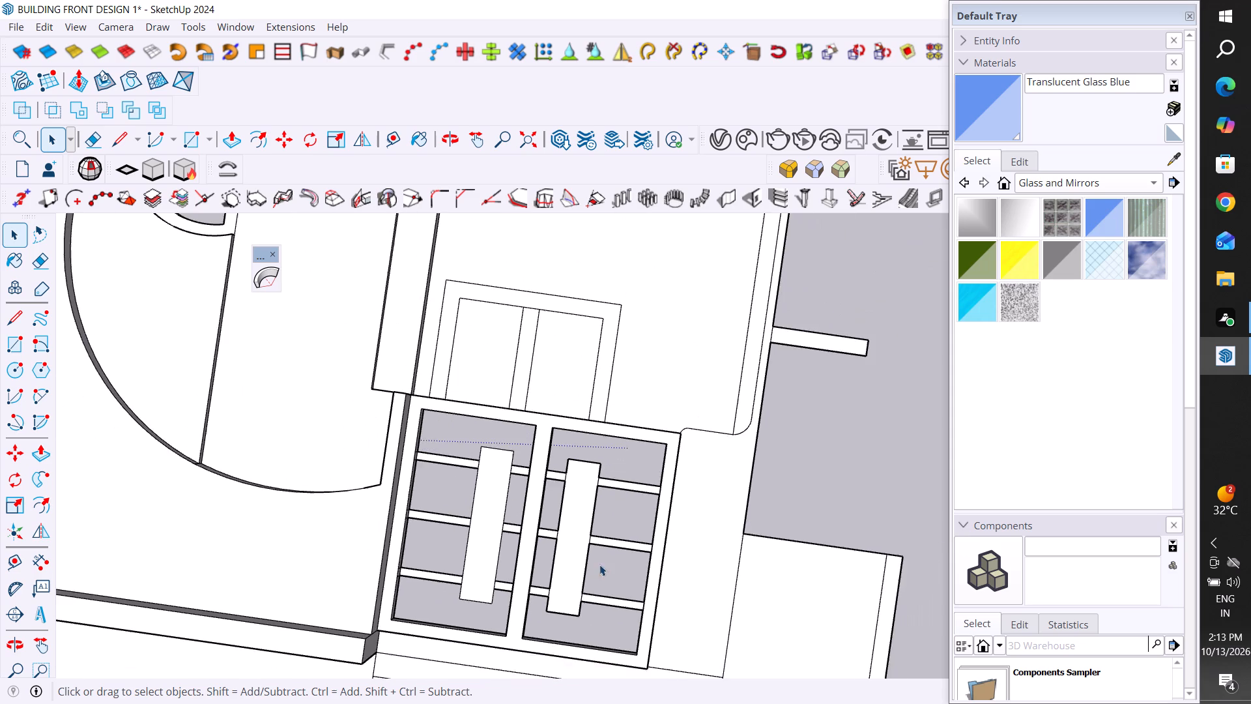
Delete the tall handle plate face on each of the two entrance door leaves.
middle_drag(618, 567, 753, 315)
scroll(681, 611, up, 3)
middle_drag(683, 596, 655, 552)
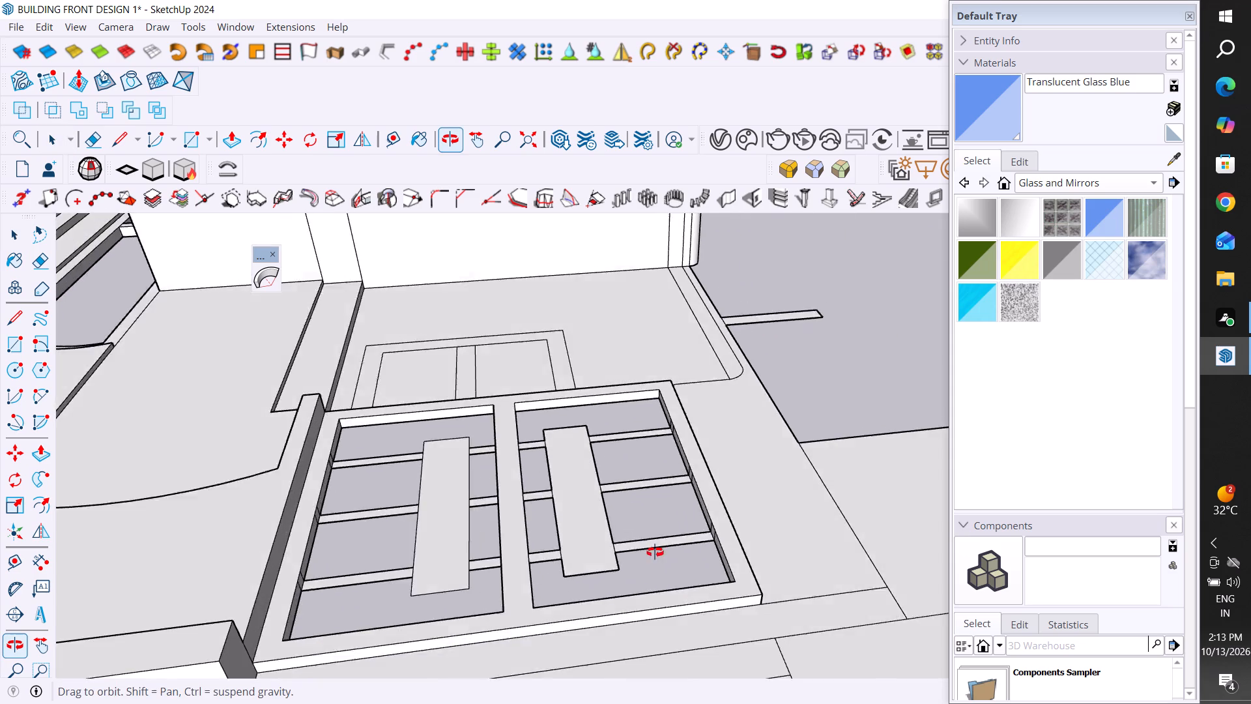
middle_drag(655, 552, 639, 550)
click(566, 512)
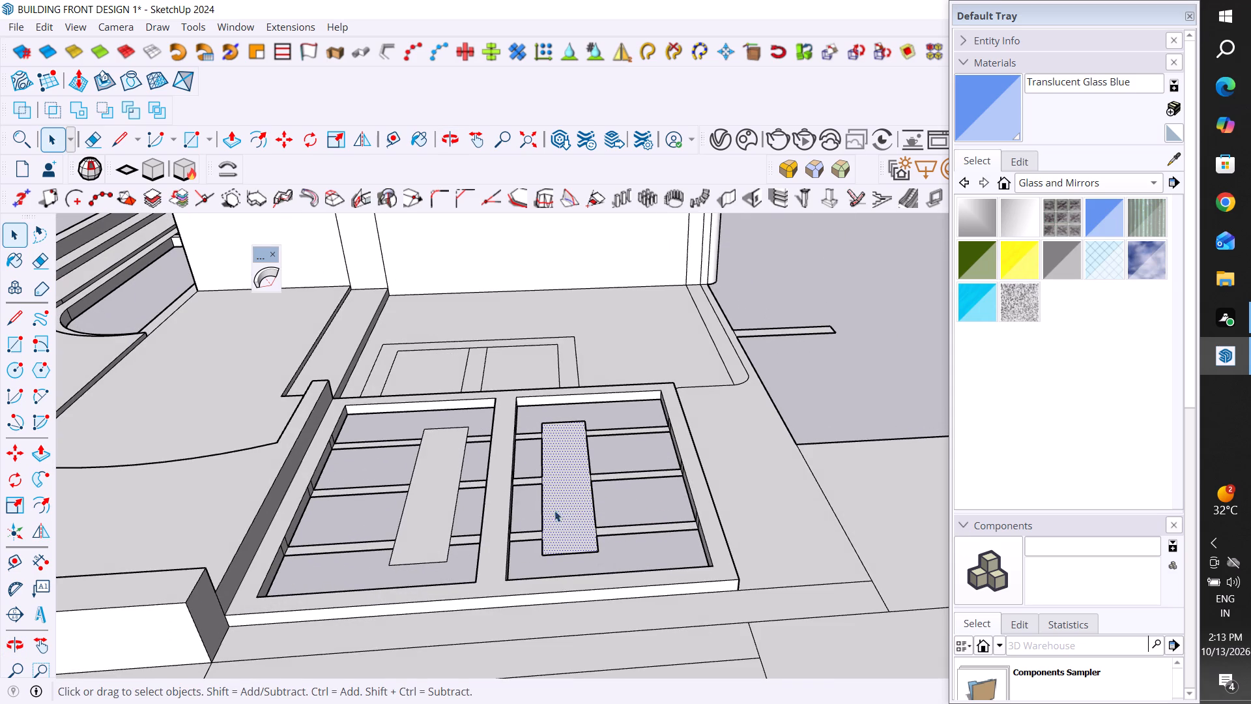
key(Delete)
drag(494, 520, 473, 522)
drag(471, 522, 452, 522)
click(452, 522)
drag(445, 523, 421, 525)
click(421, 525)
key(Delete)
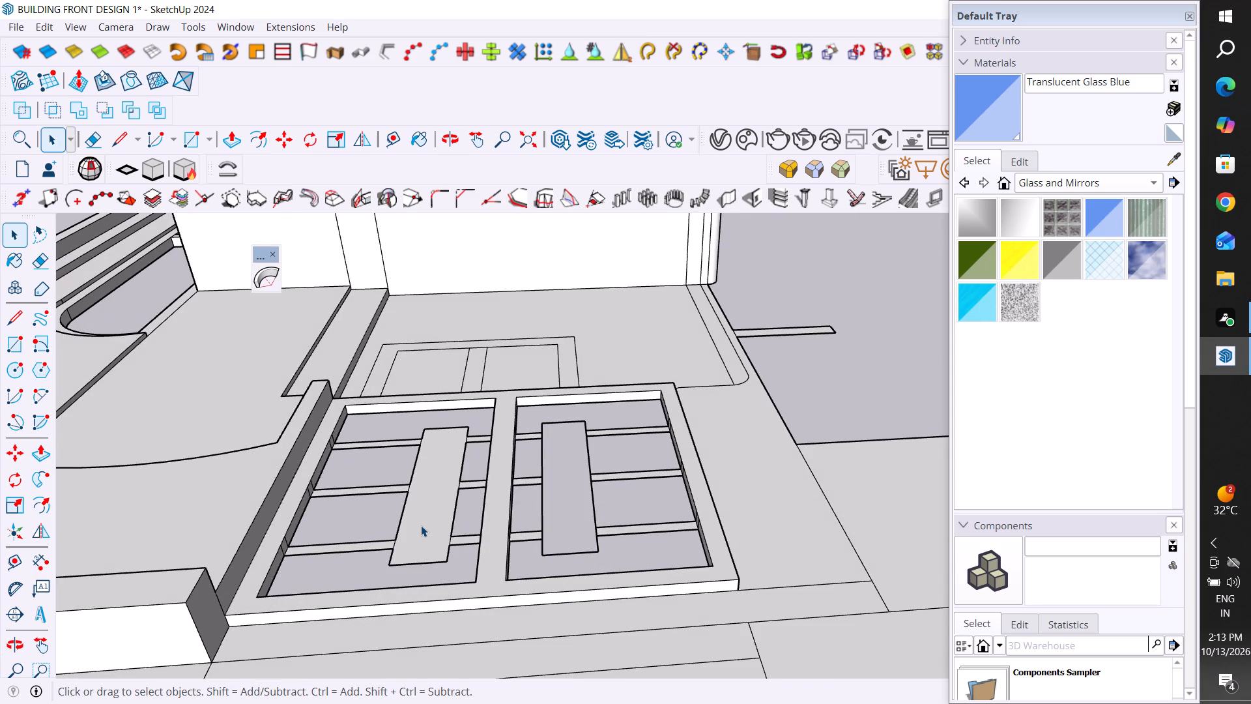
click(427, 531)
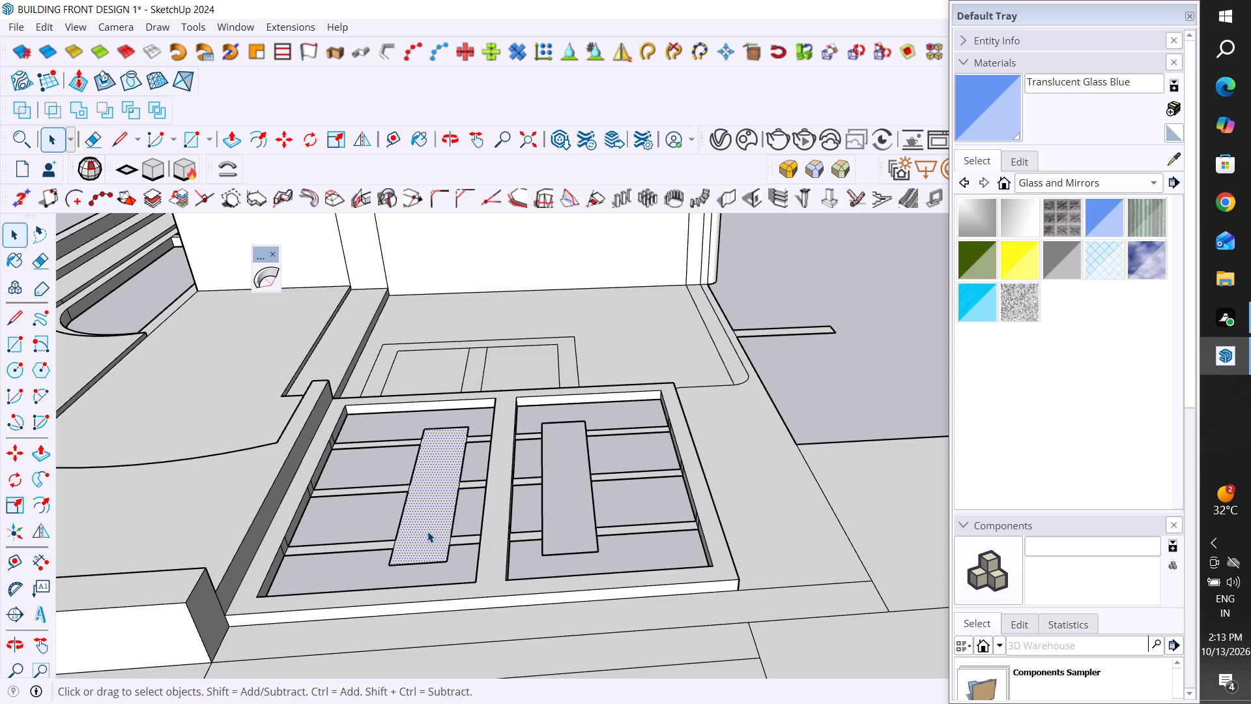
ctrl+click(427, 531)
key(Delete)
Examine the entrance double door's open panes, crossbars and frame from several angles.
middle_drag(594, 567, 564, 656)
scroll(608, 616, up, 1)
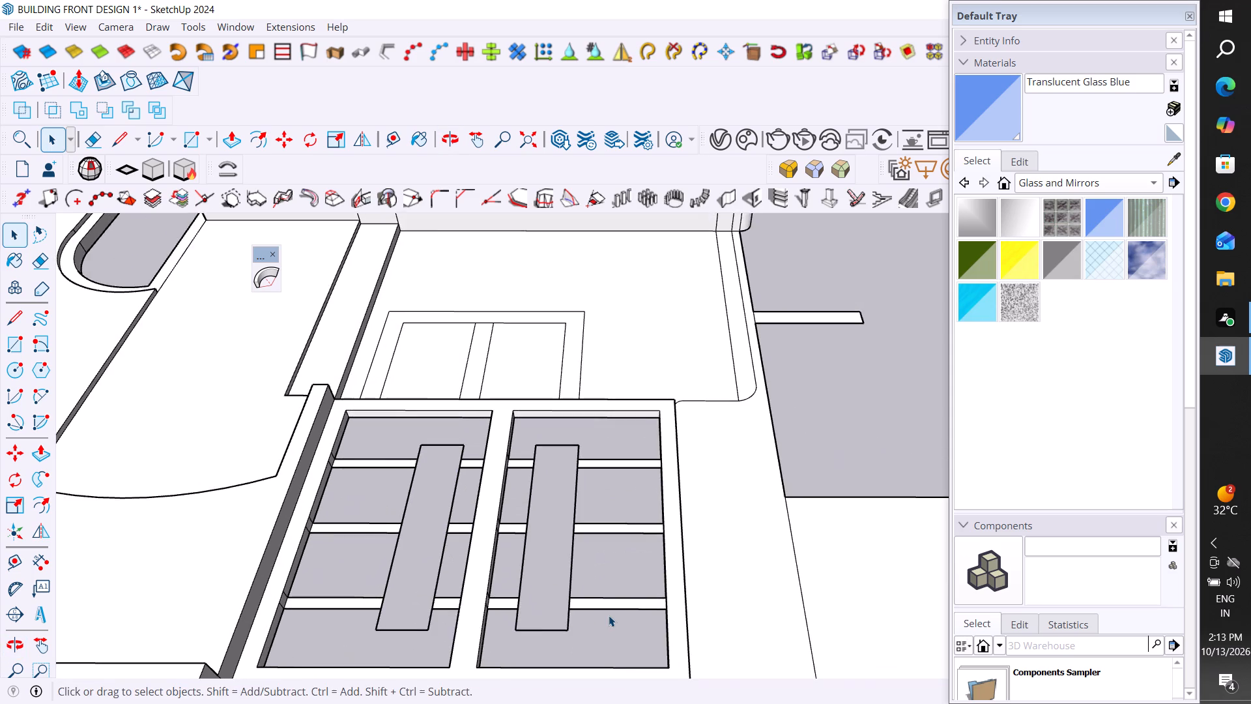
scroll(609, 615, up, 2)
middle_drag(616, 617, 636, 531)
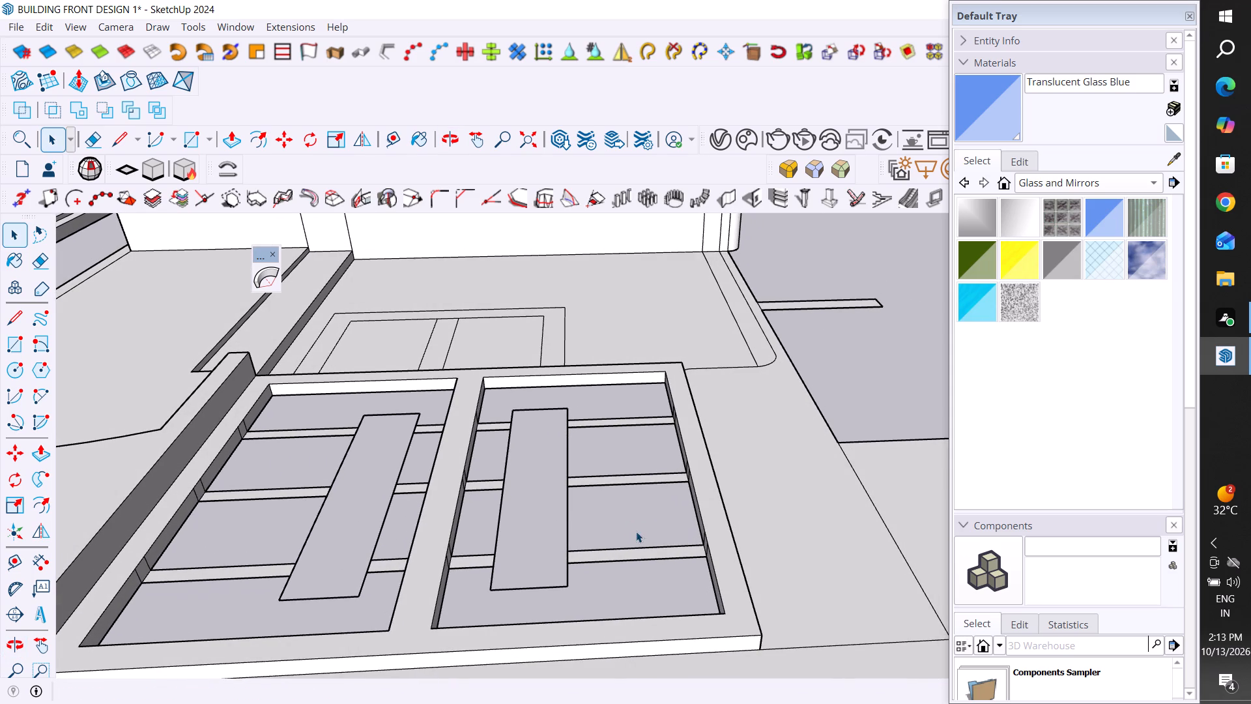
scroll(504, 307, down, 3)
middle_drag(502, 342, 515, 460)
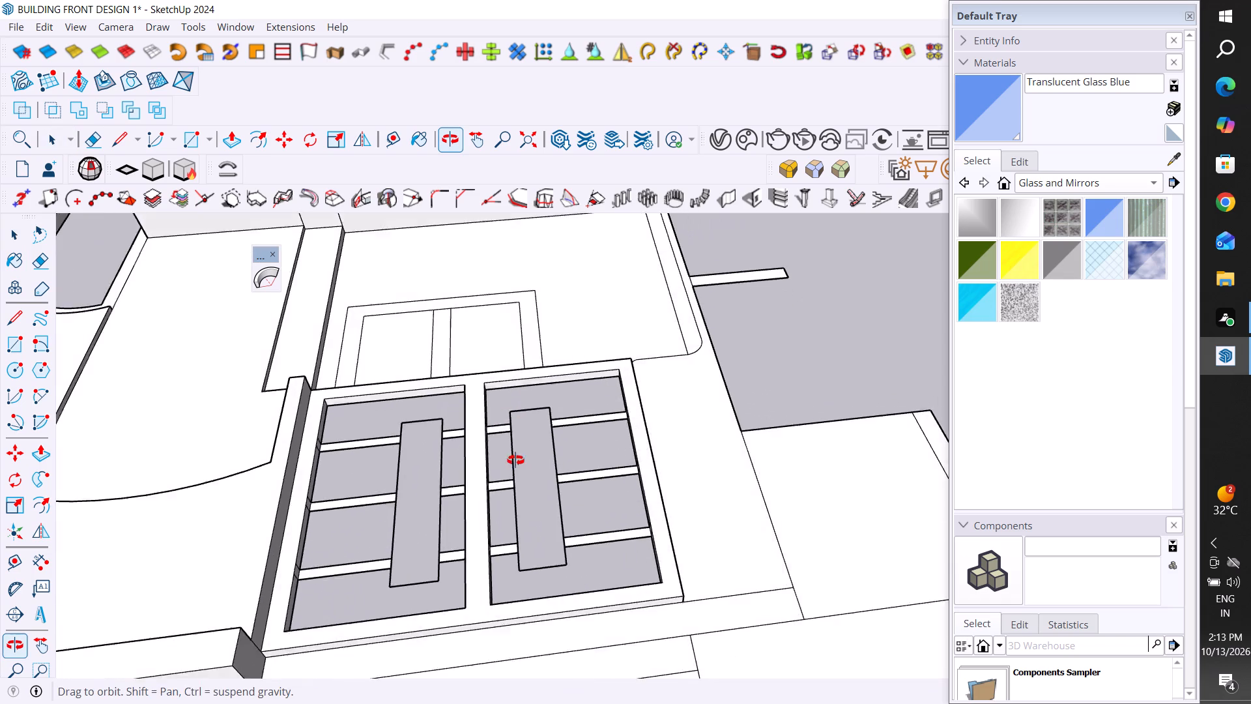
middle_drag(515, 460, 515, 489)
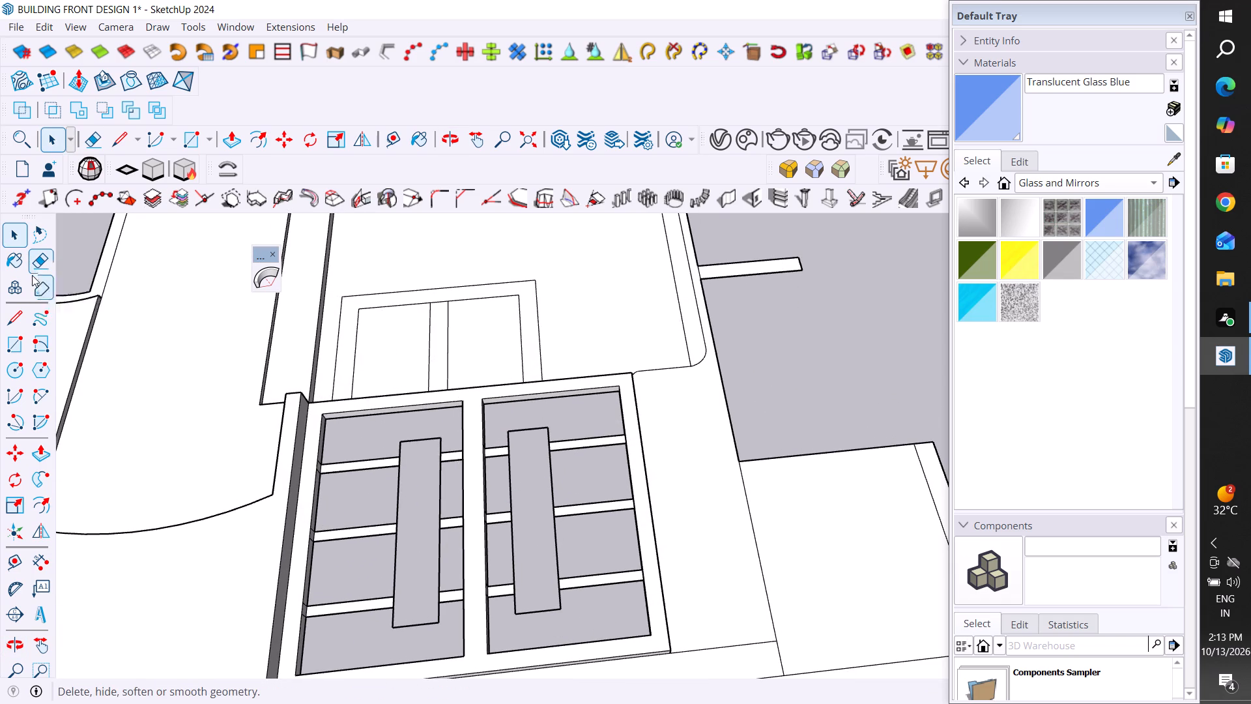
scroll(498, 341, down, 5)
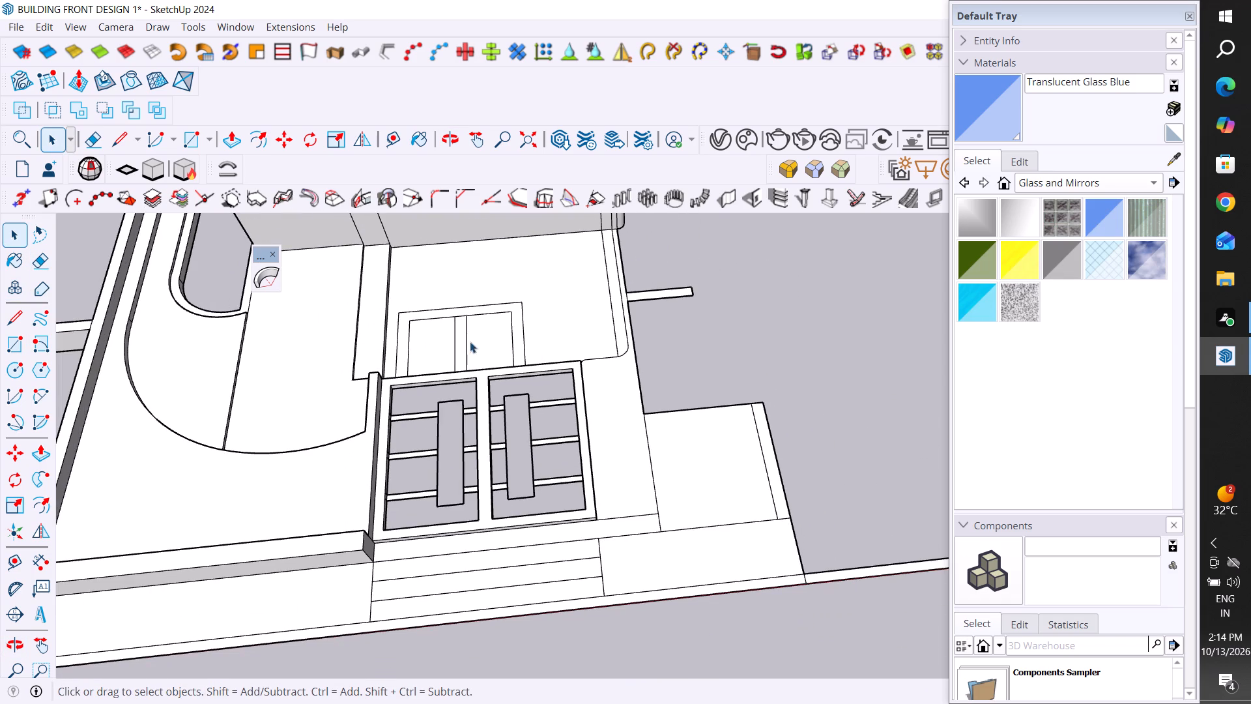
middle_drag(536, 529, 519, 527)
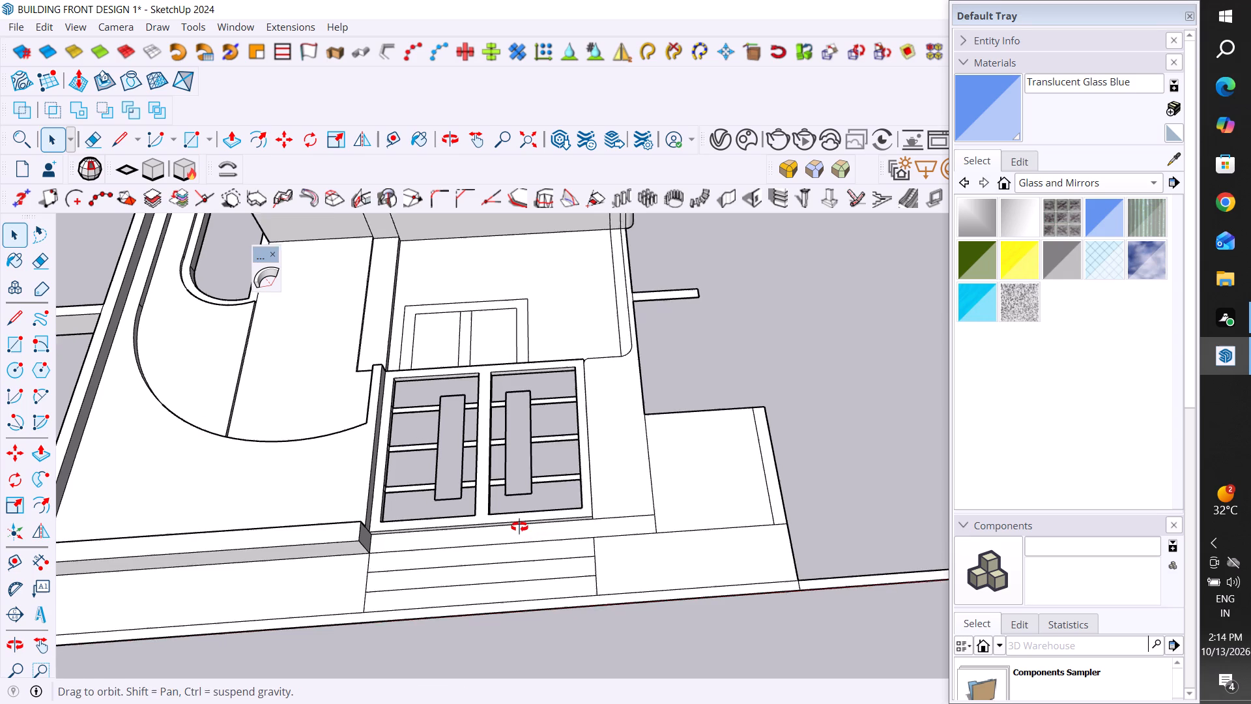
middle_drag(519, 527, 517, 525)
scroll(569, 479, up, 3)
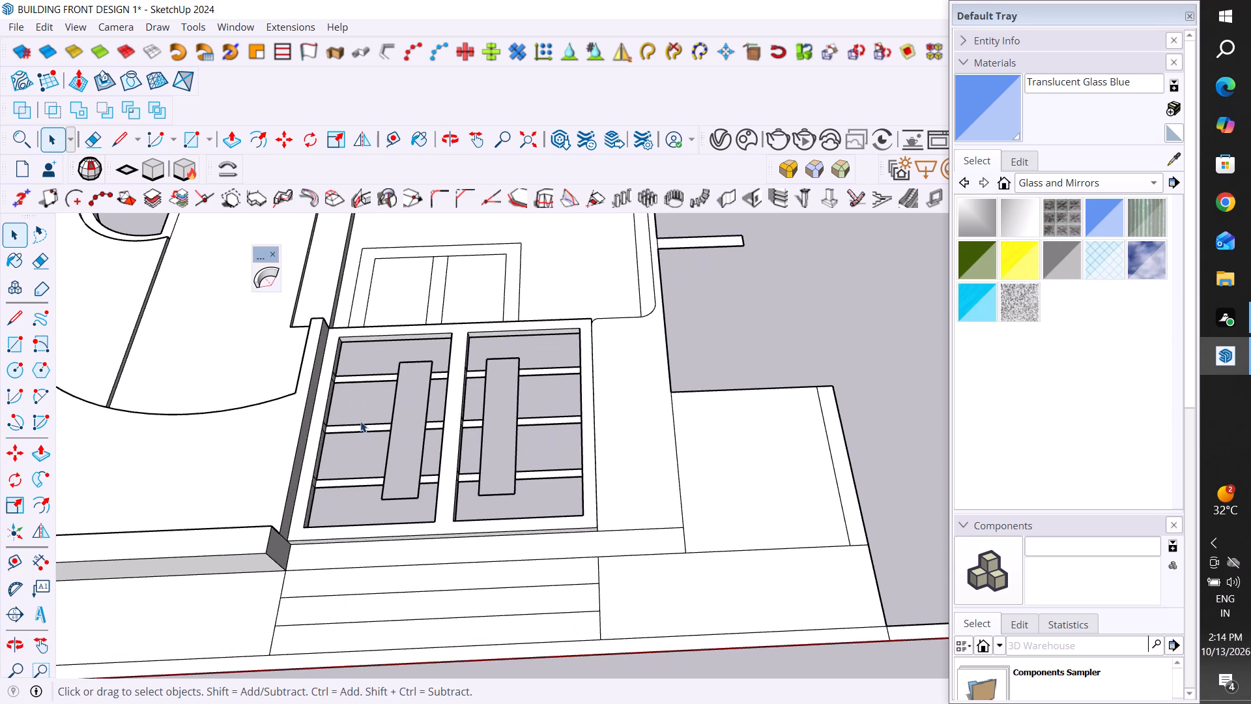
Extrude both pieces of the right door leaf's bottom and middle crossbars slightly outward by the same distance with Push/Pull.
click(44, 452)
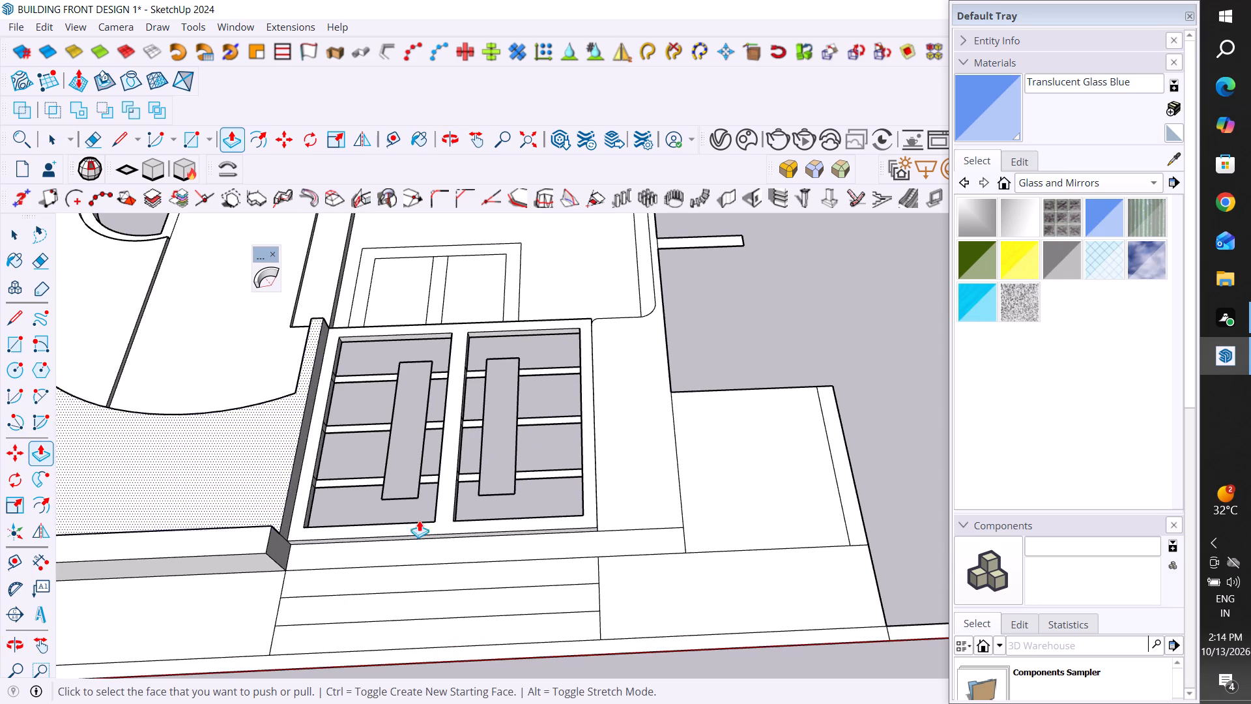
scroll(474, 497, up, 11)
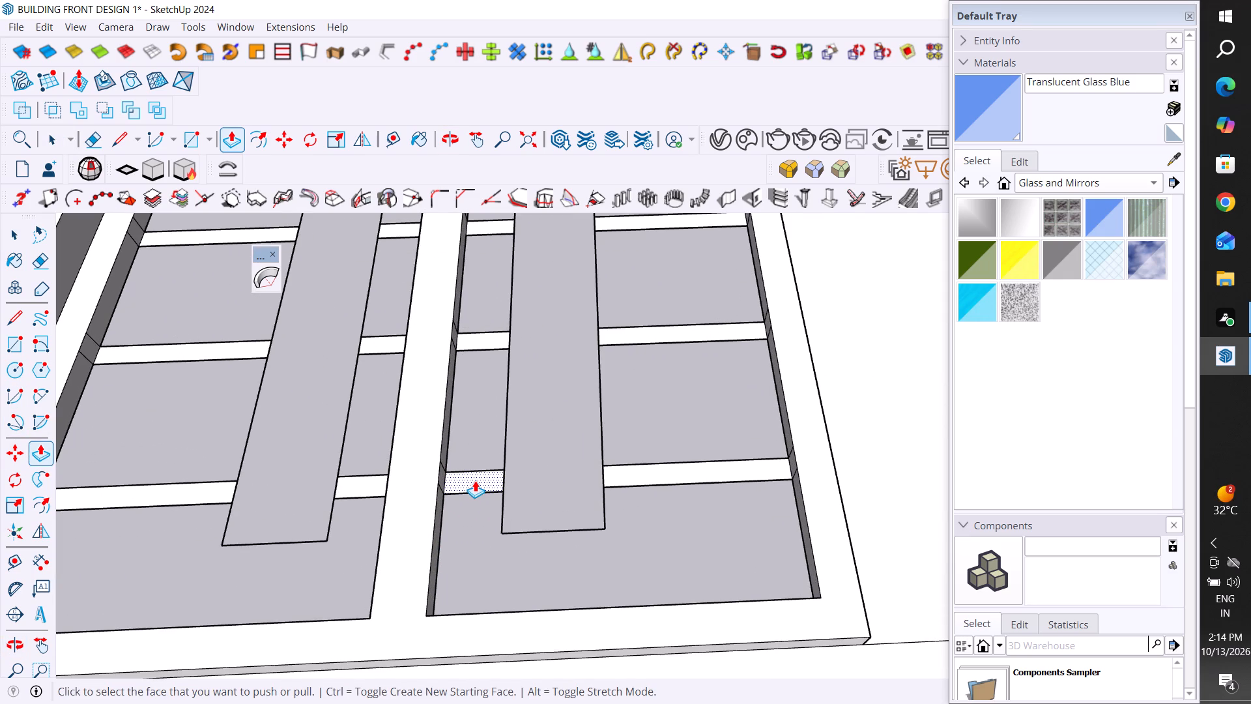
click(475, 480)
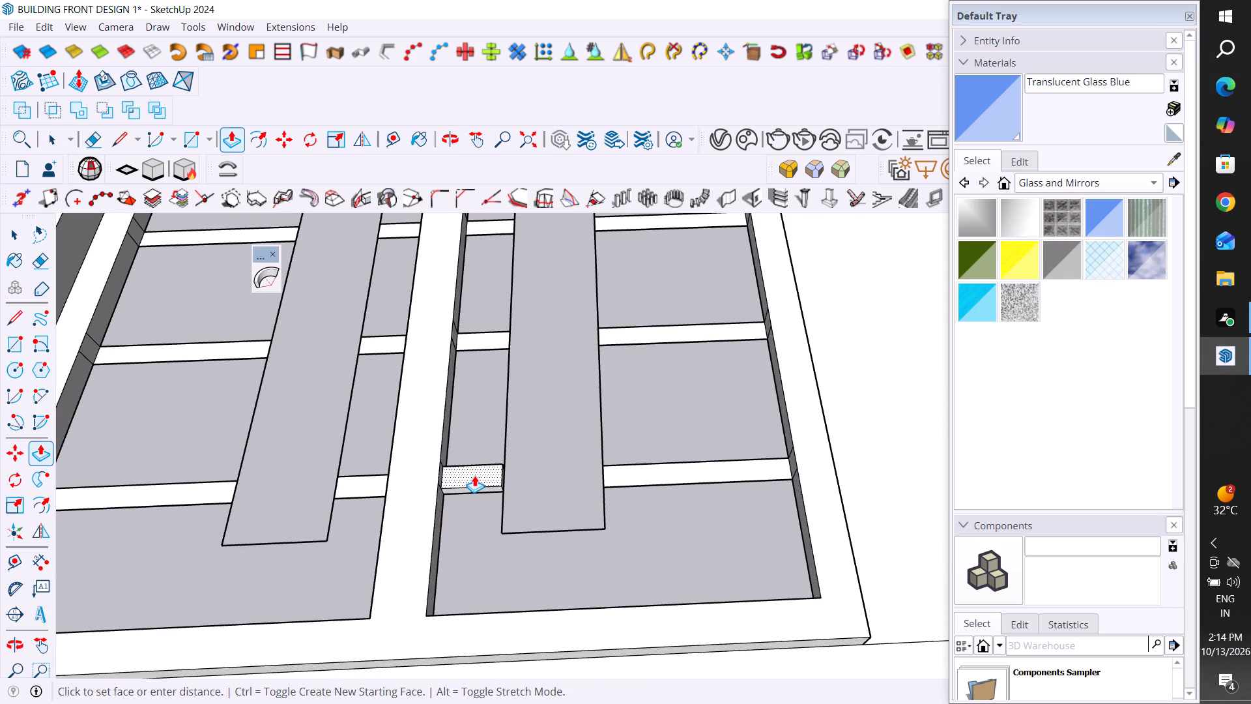
click(470, 475)
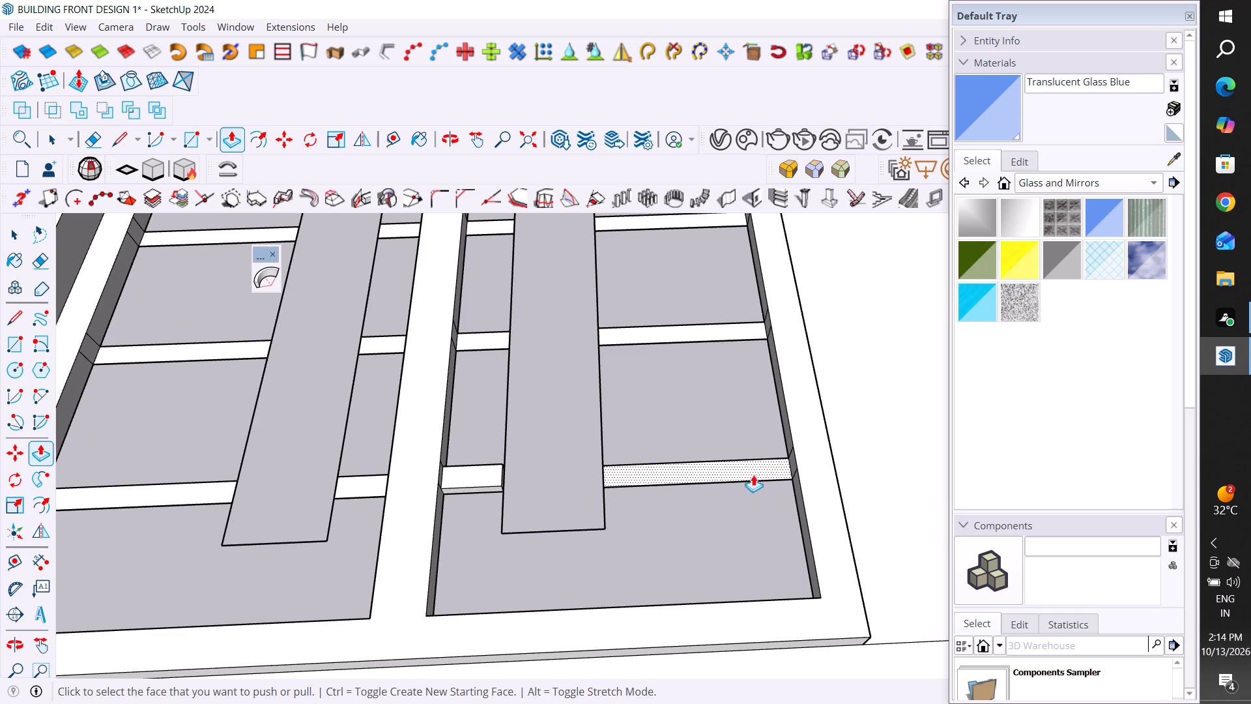
double_click(758, 463)
double_click(730, 330)
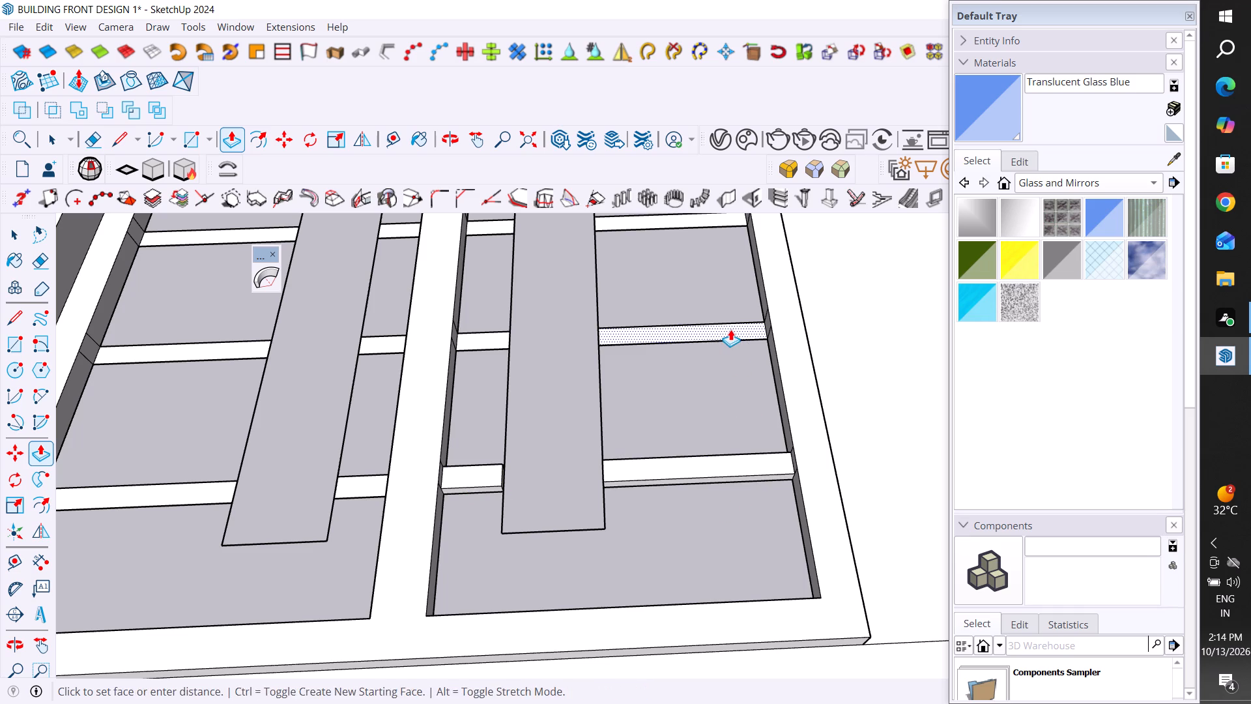
double_click(473, 339)
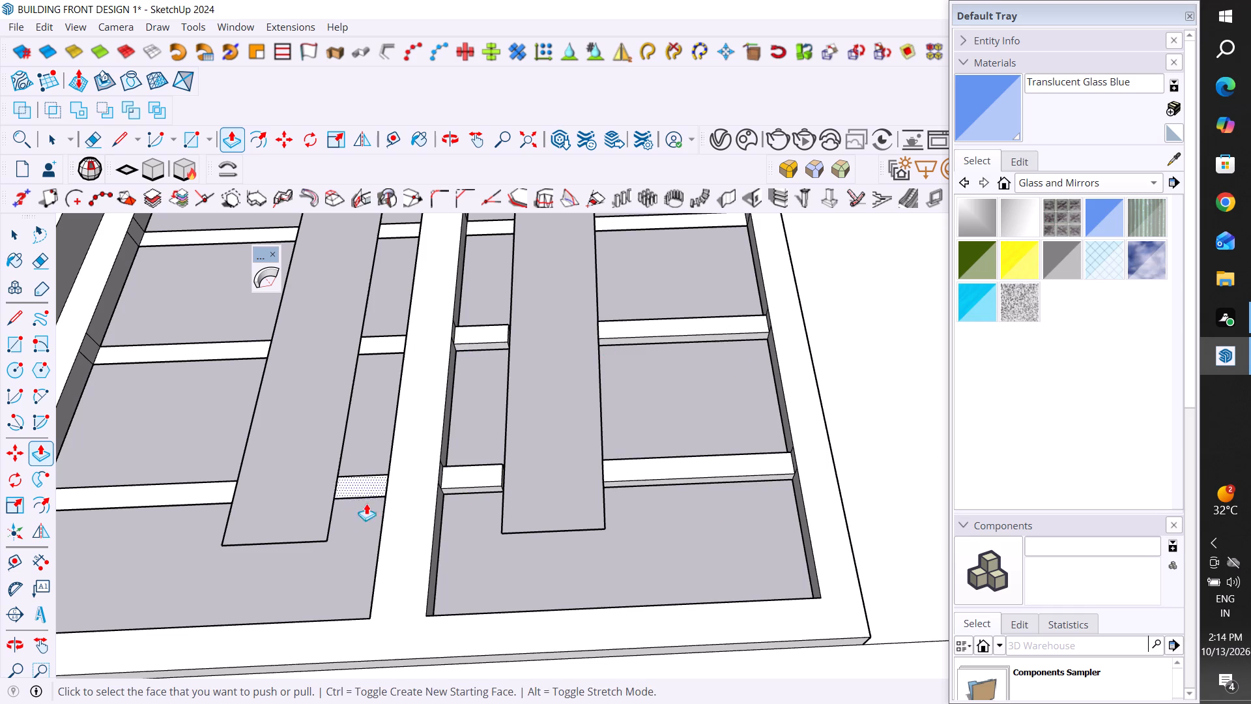
Extrude both pieces of the left door leaf's bottom and middle crossbars outward by the same distance as the right leaf's.
scroll(375, 496, up, 3)
double_click(366, 486)
scroll(773, 505, down, 5)
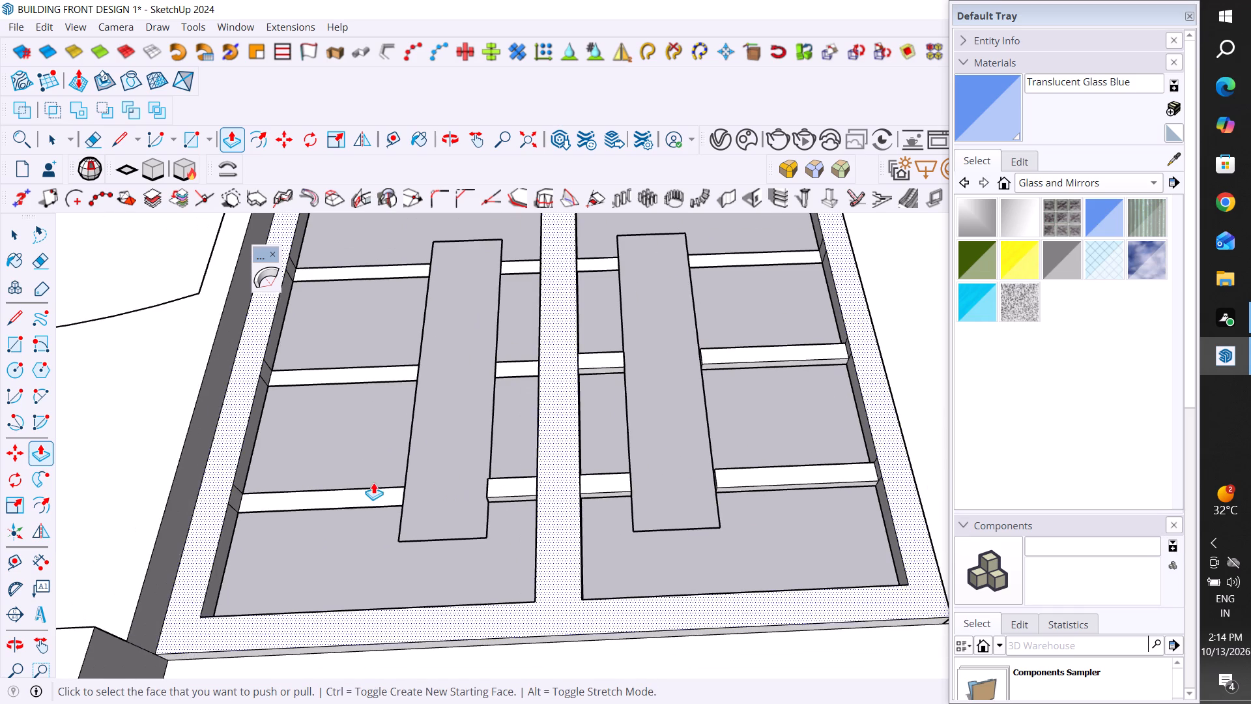
double_click(343, 497)
double_click(404, 365)
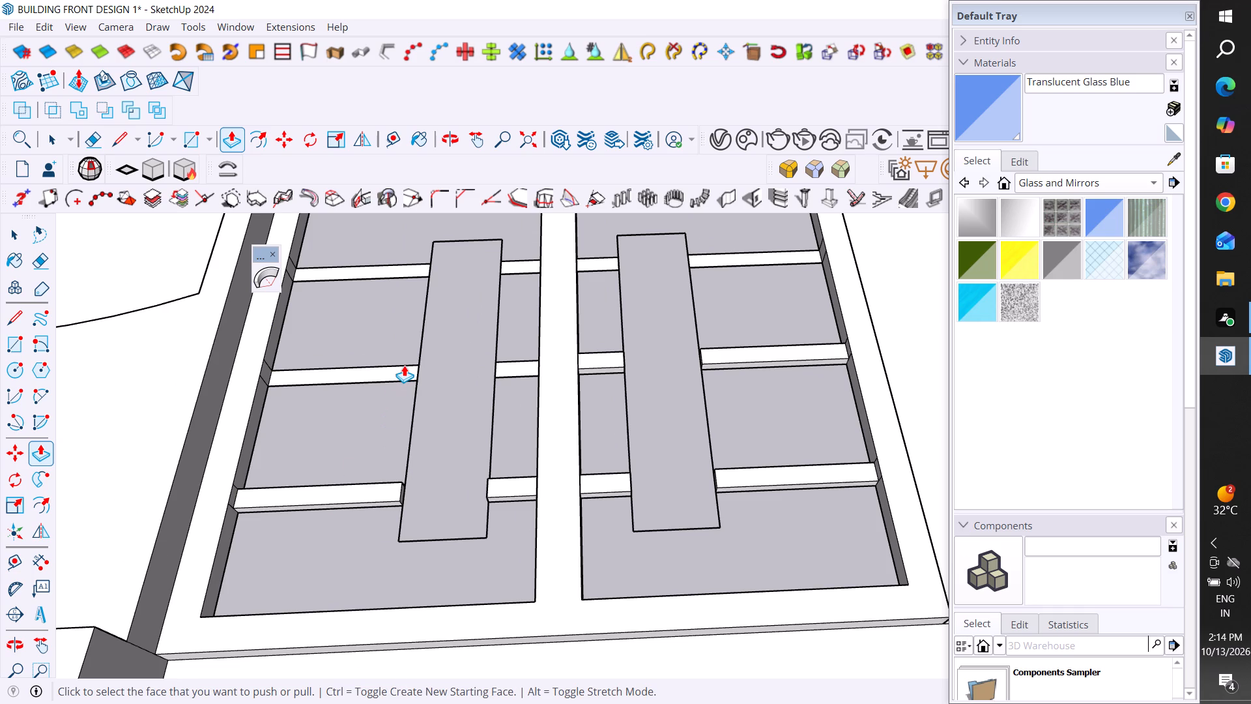
double_click(392, 372)
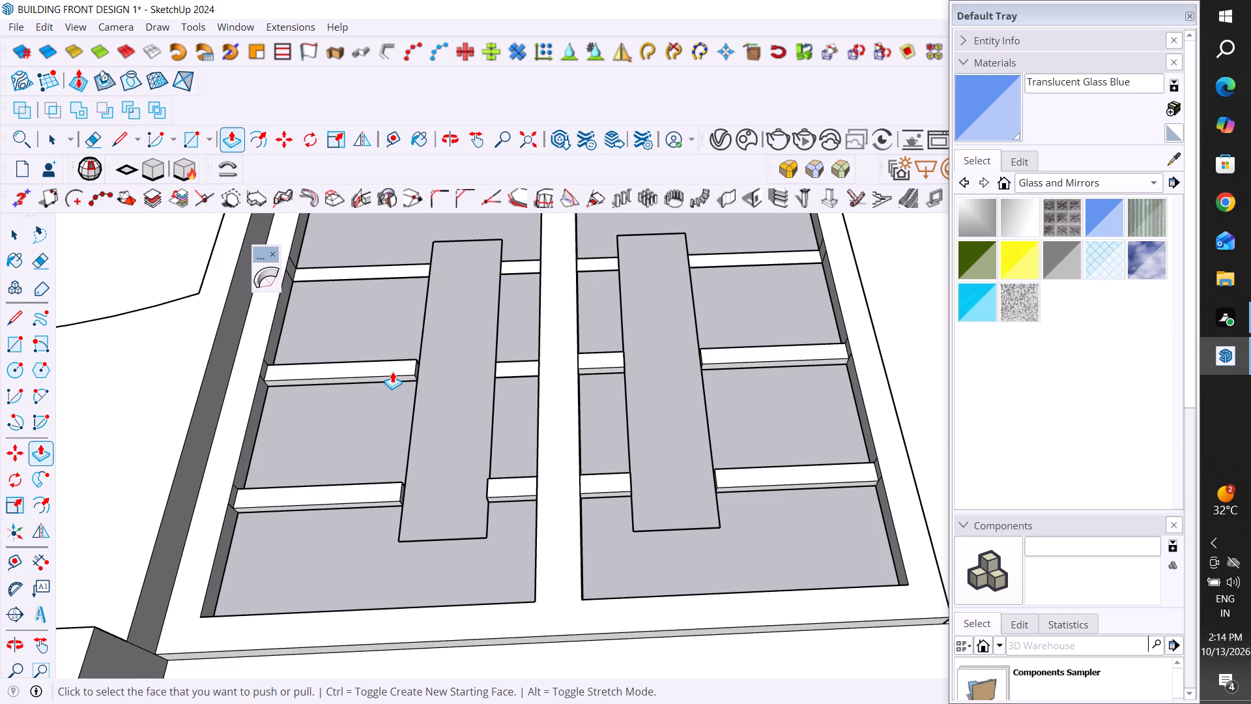
scroll(495, 471, down, 3)
scroll(503, 411, up, 10)
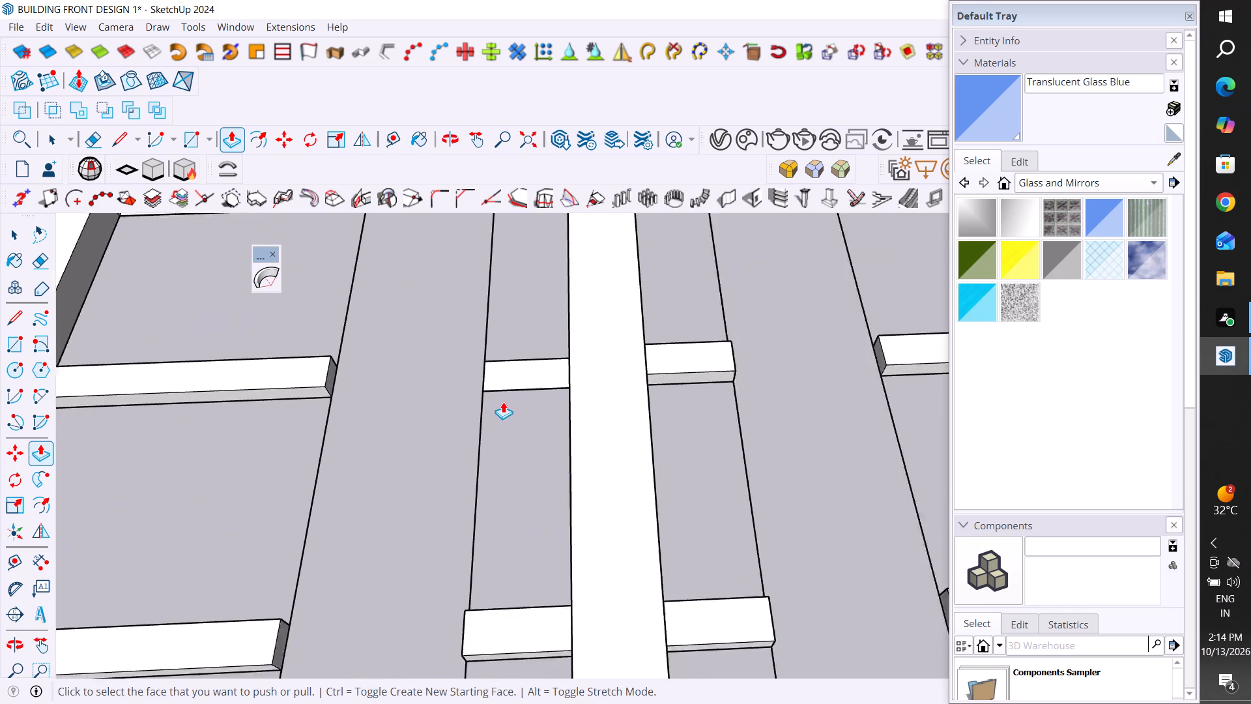
double_click(511, 371)
Extrude the right door leaf's top crossbar pieces on both sides of the handle plate outward by the same distance.
scroll(527, 498, down, 10)
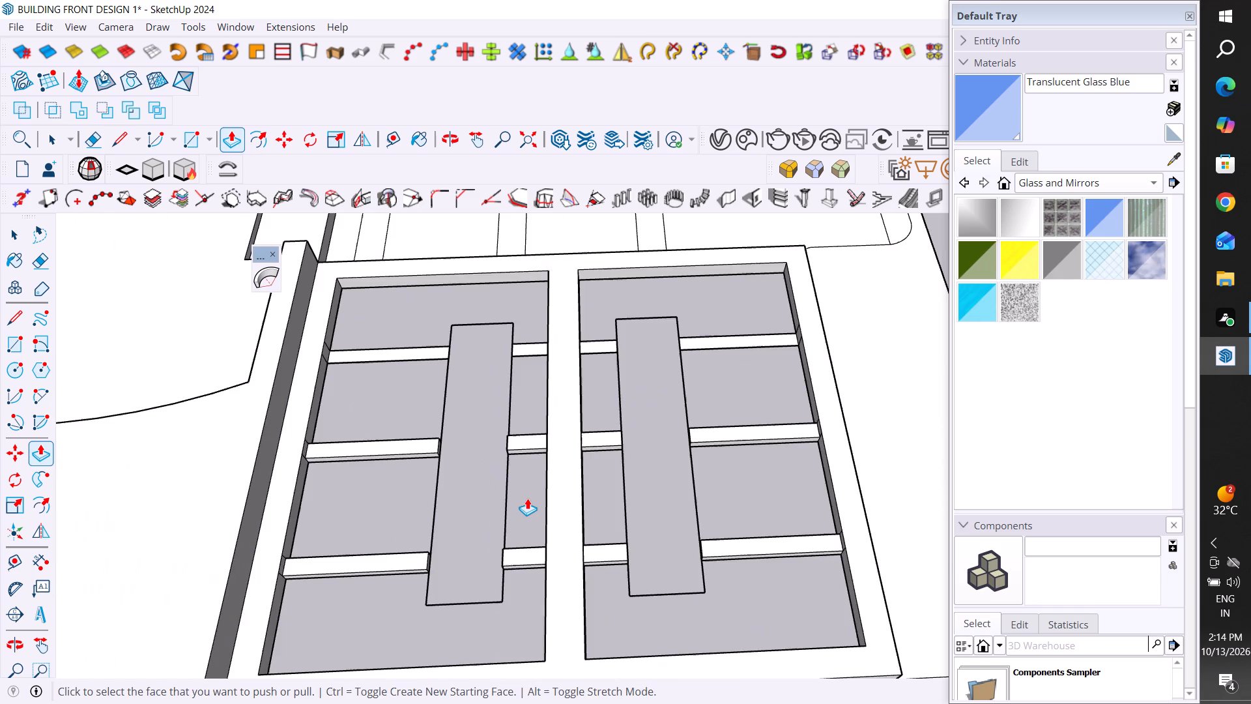
scroll(795, 291, up, 5)
scroll(756, 369, up, 5)
double_click(756, 369)
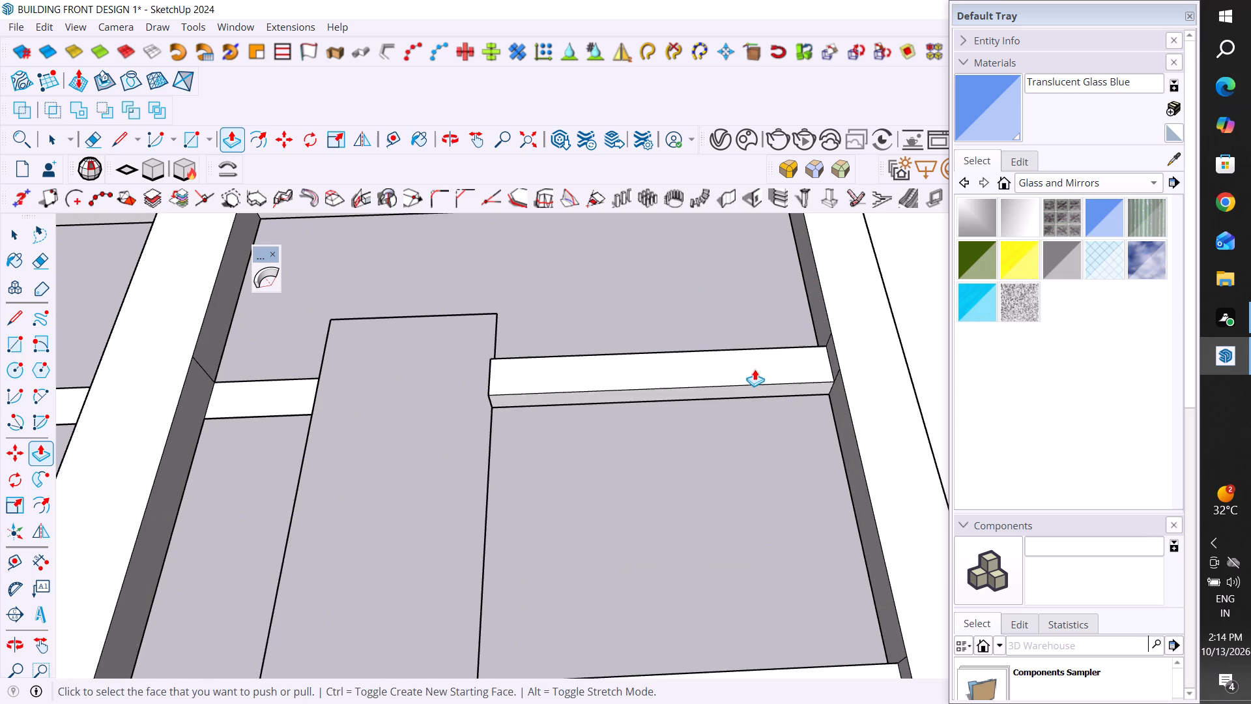
double_click(275, 387)
scroll(917, 451, down, 6)
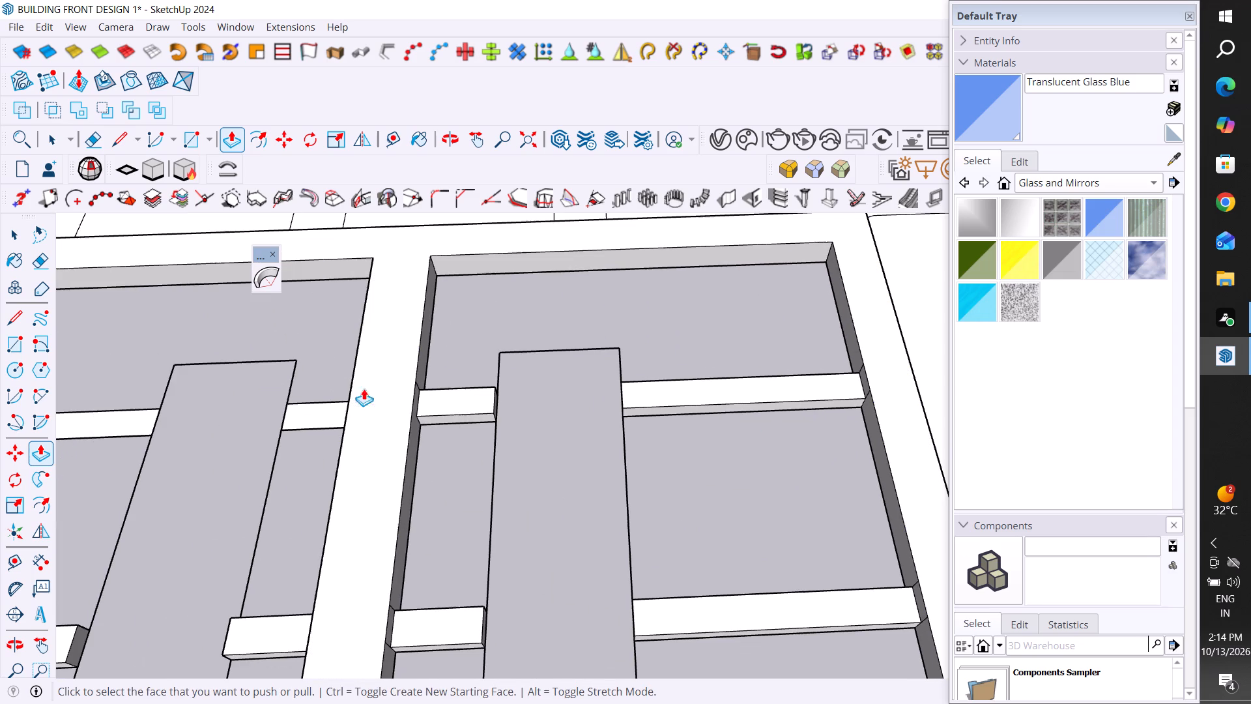
Extrude both pieces of the left door leaf's top crossbar outward by the same distance as the other crossbars with Push/Pull.
double_click(311, 407)
double_click(119, 419)
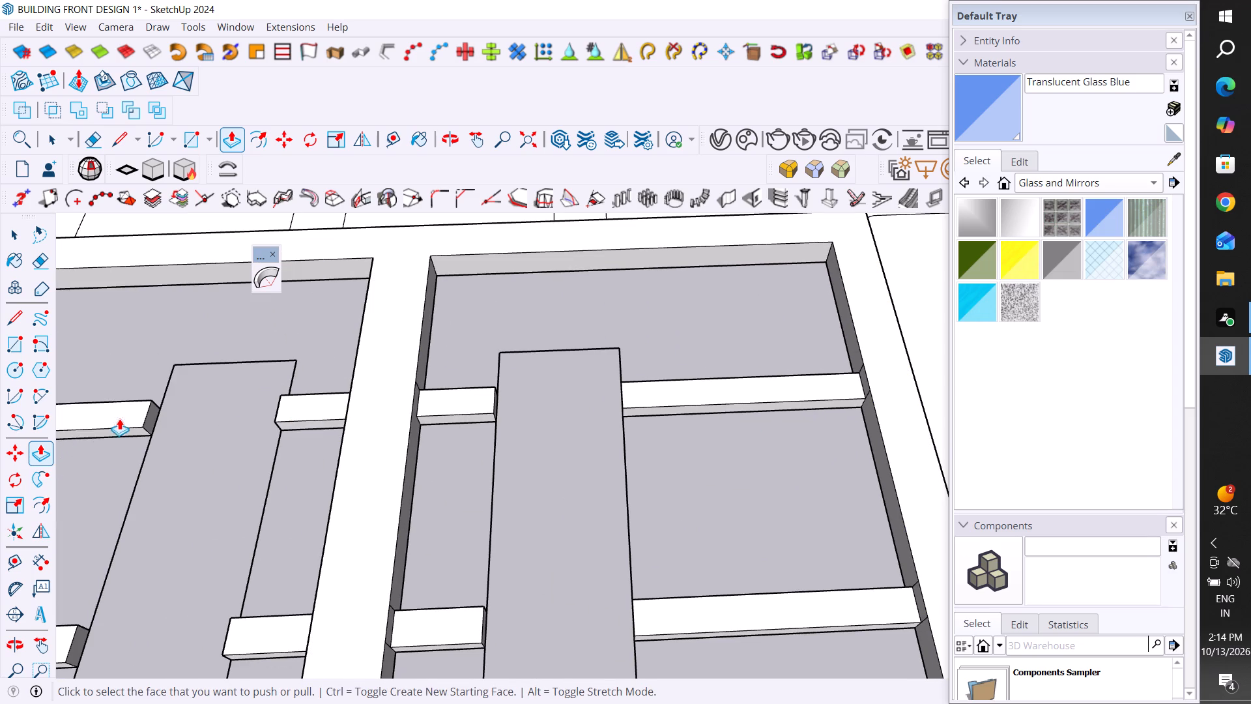
click(10, 243)
click(165, 323)
Delete the wall face surrounding the two-pane window above the entrance double door.
scroll(769, 435, down, 13)
middle_drag(735, 544, 745, 610)
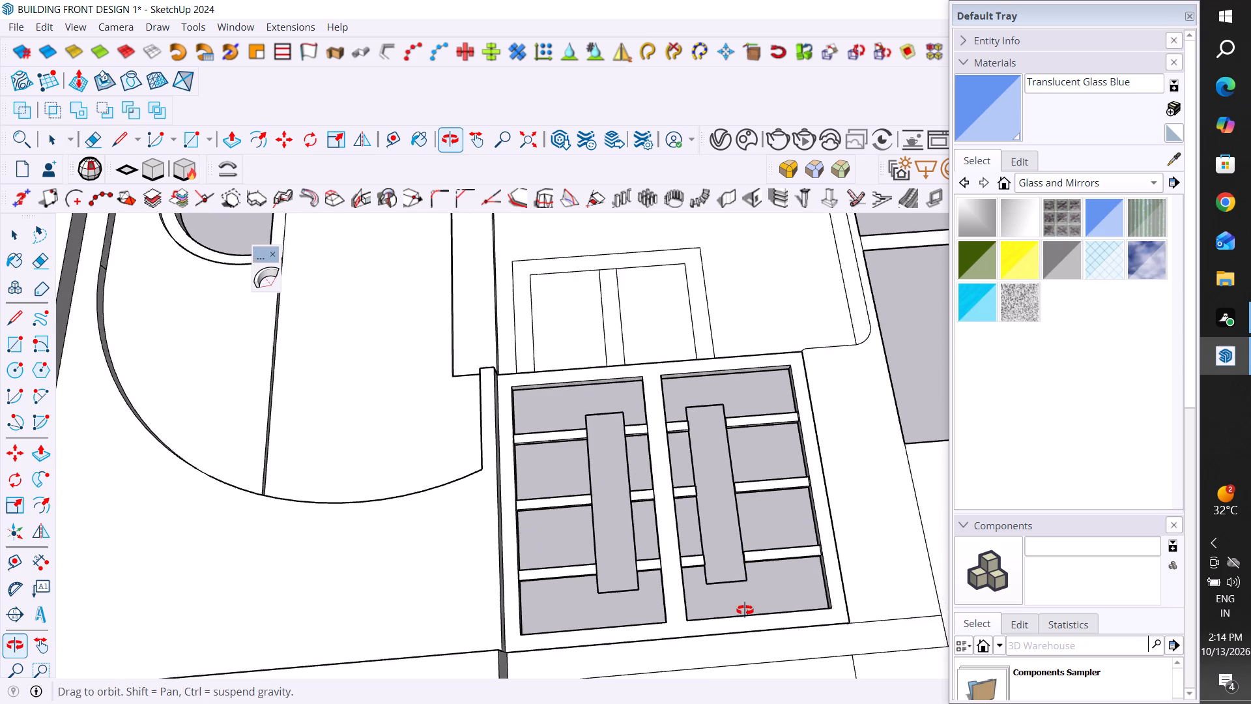
middle_drag(745, 610, 732, 576)
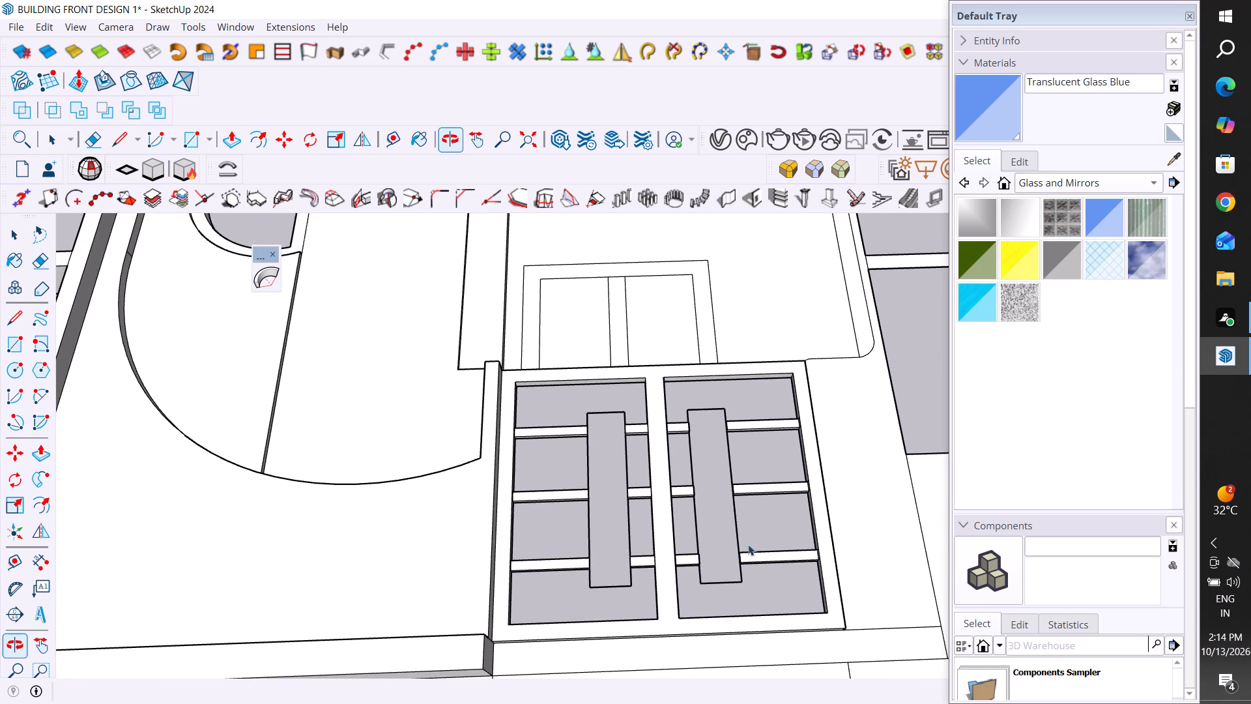
click(816, 320)
scroll(738, 416, down, 6)
middle_drag(769, 526, 737, 680)
key(Delete)
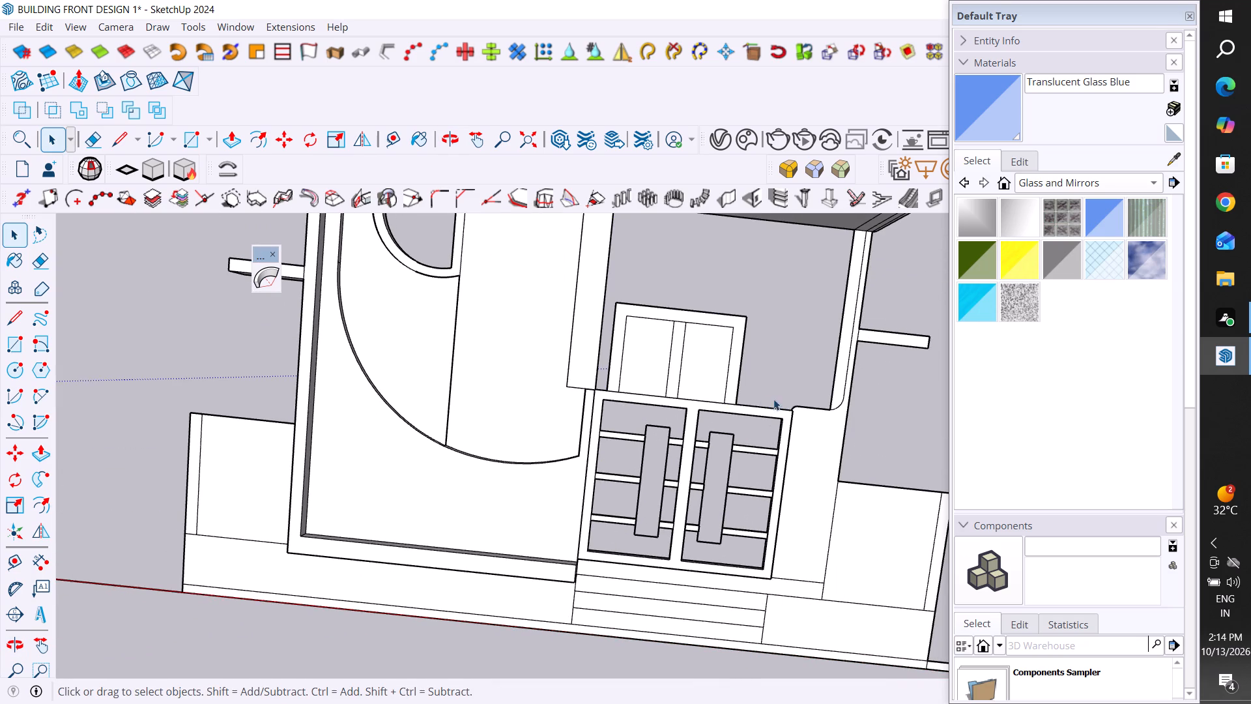
Delete both pane faces, the mullion face and the frame face of the window above the entrance door, keeping their edges.
scroll(549, 614, down, 5)
scroll(654, 449, up, 3)
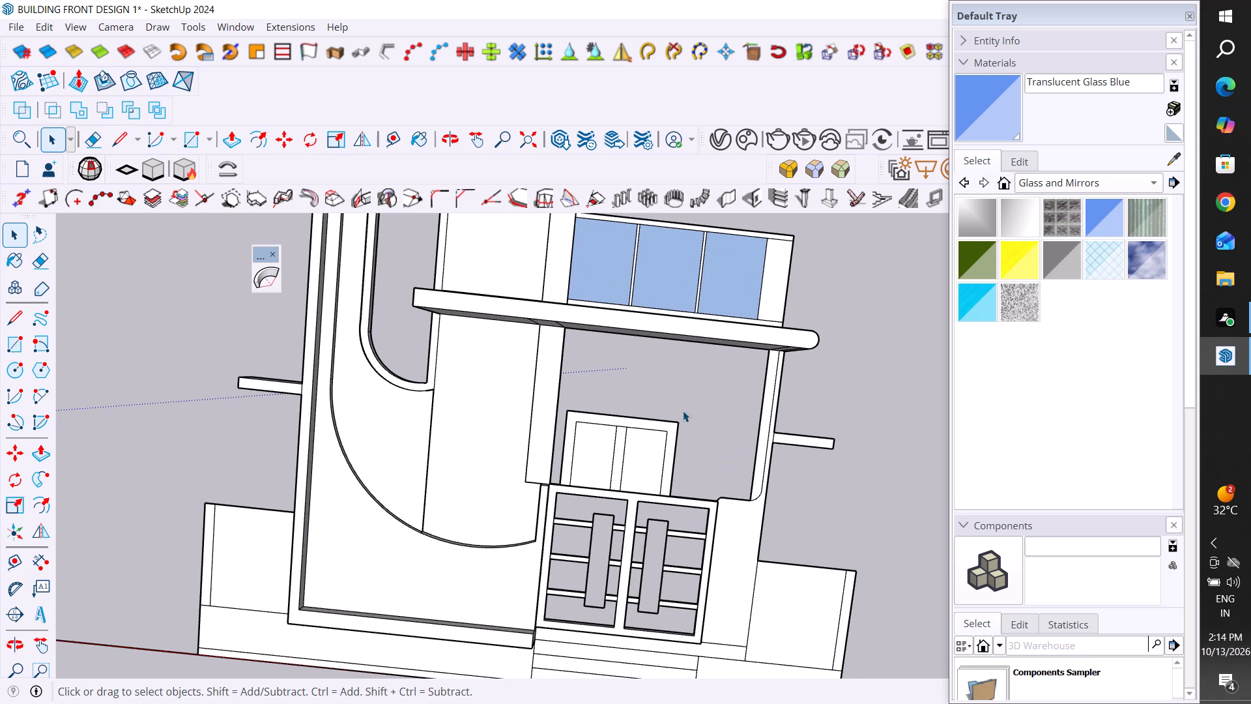
scroll(441, 495, down, 9)
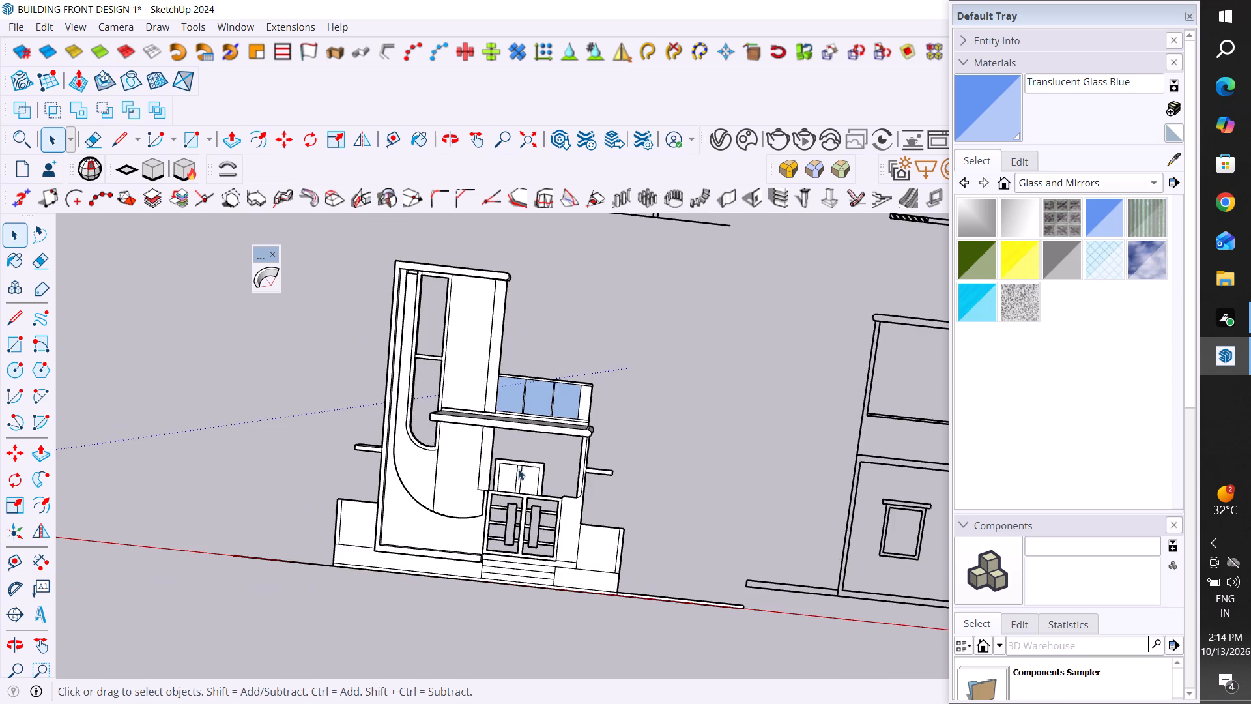
scroll(536, 499, up, 4)
click(530, 463)
key(Delete)
scroll(523, 472, up, 4)
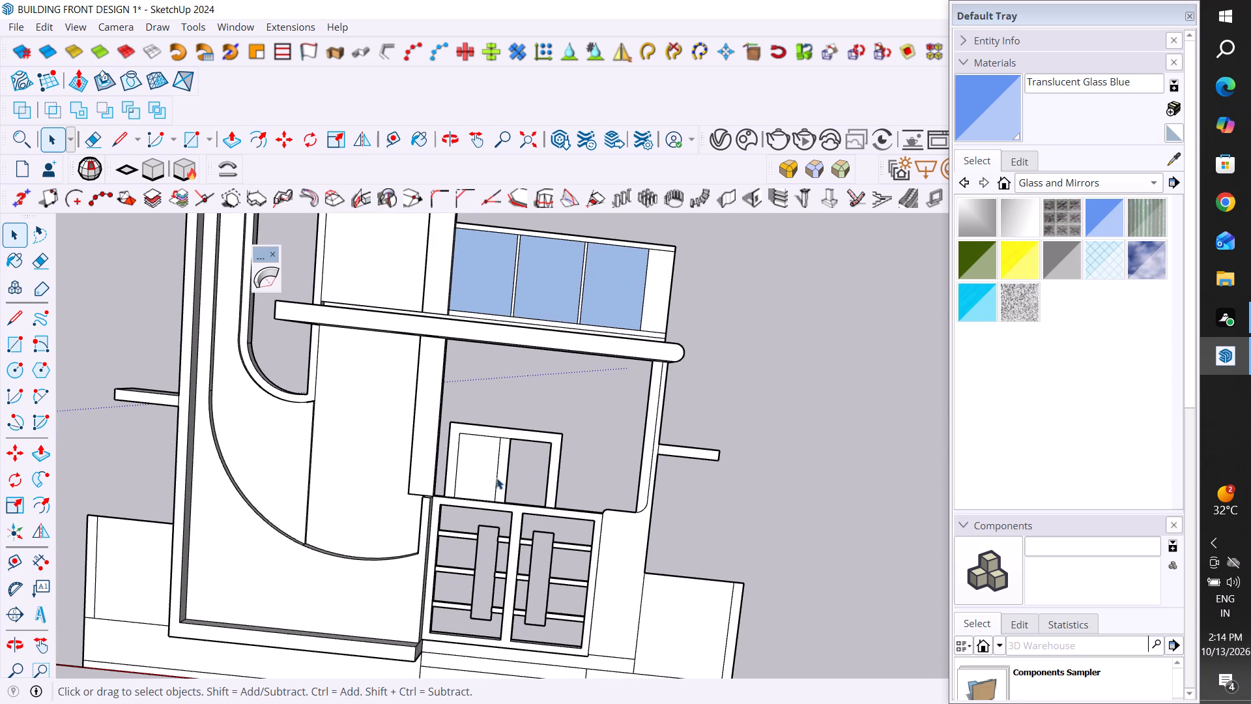
click(504, 473)
key(Delete)
click(482, 468)
key(Delete)
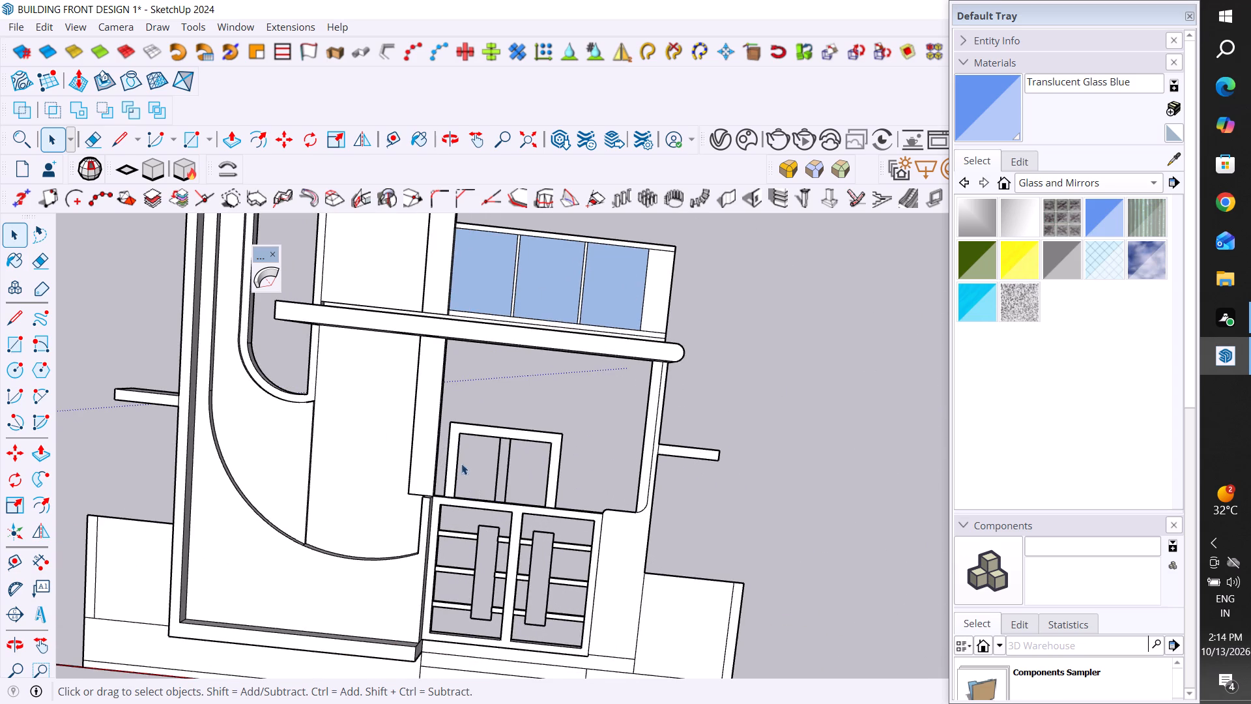
click(515, 433)
key(Delete)
Delete the large panel faces of the low side walls on both sides of the building.
scroll(583, 463, down, 6)
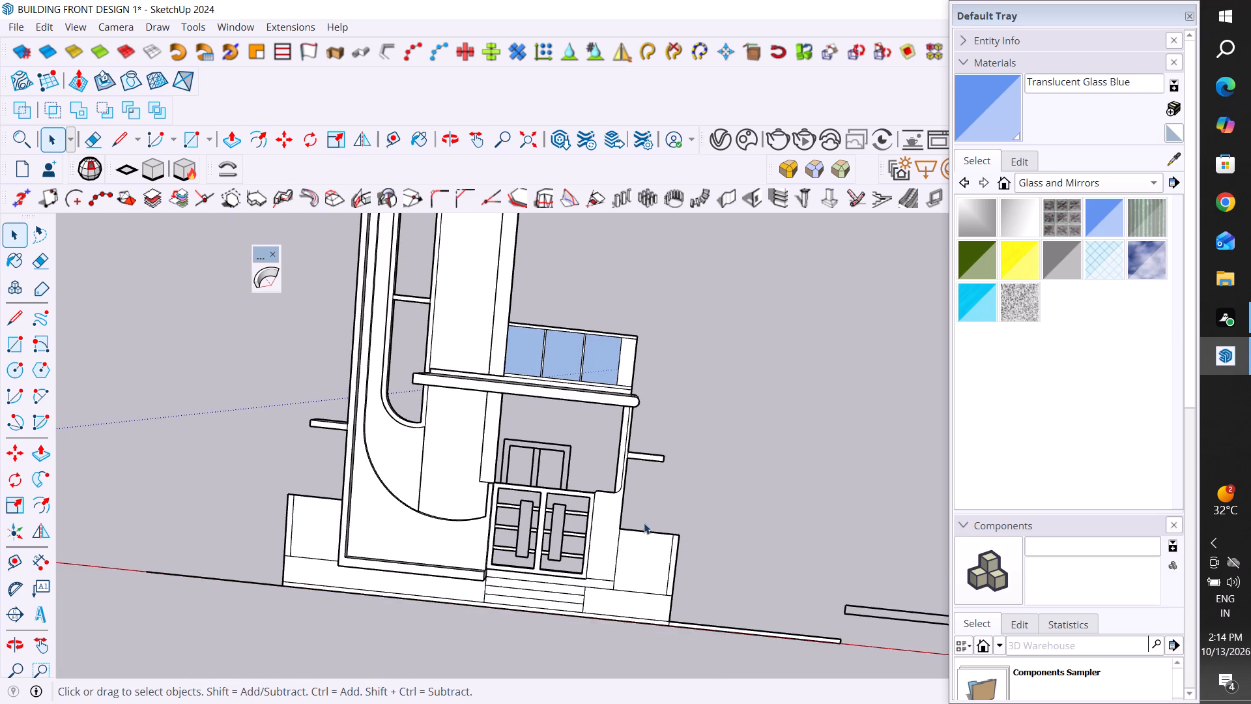
middle_drag(701, 495, 749, 334)
middle_drag(625, 620, 703, 523)
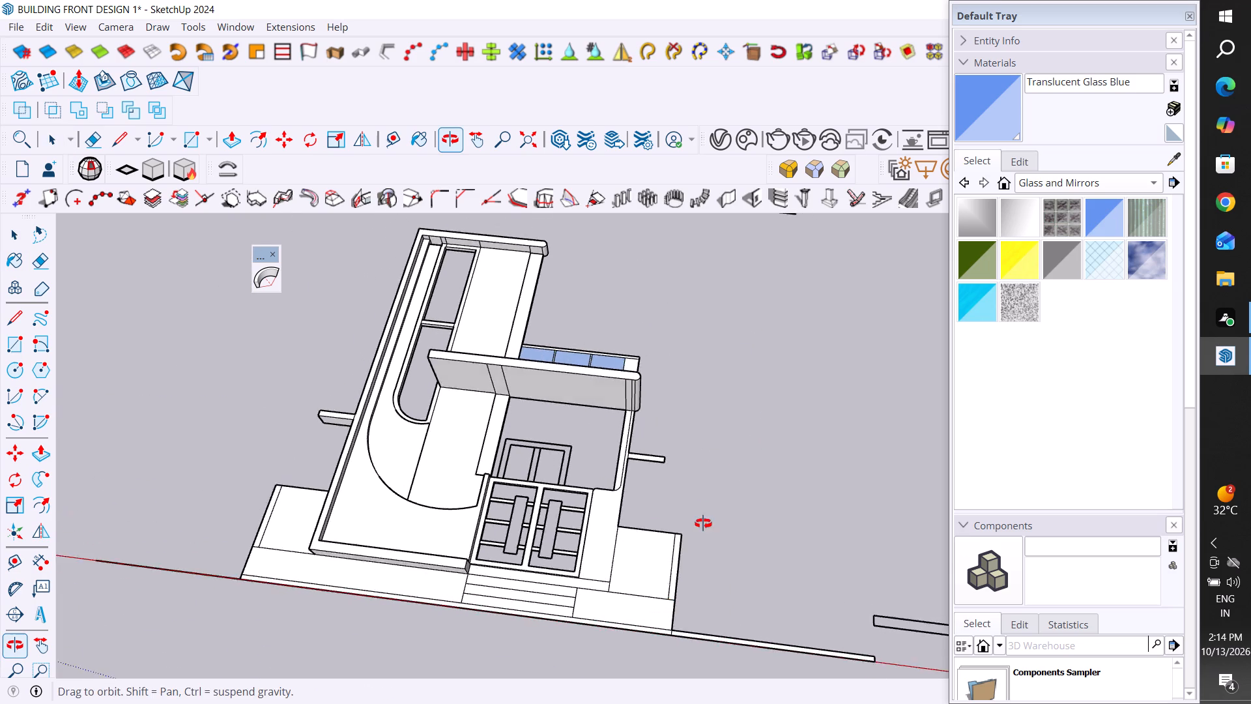
middle_drag(703, 523, 703, 578)
scroll(700, 474, up, 1)
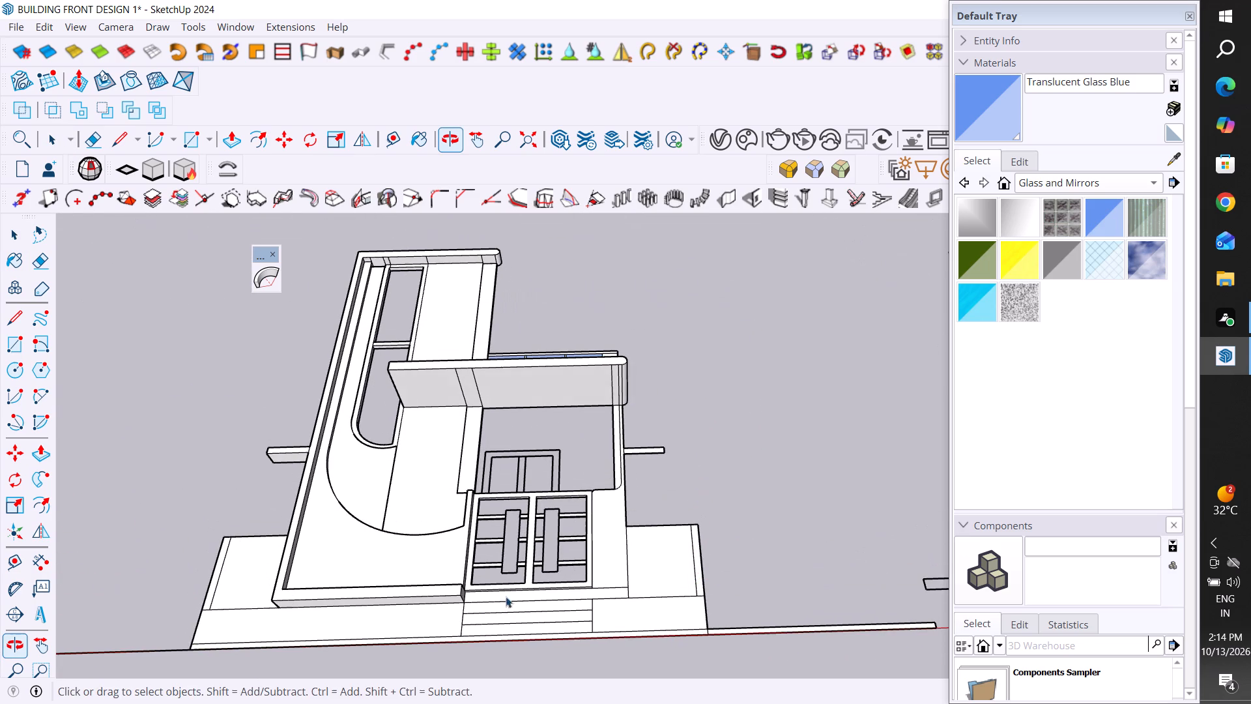
click(240, 578)
key(Delete)
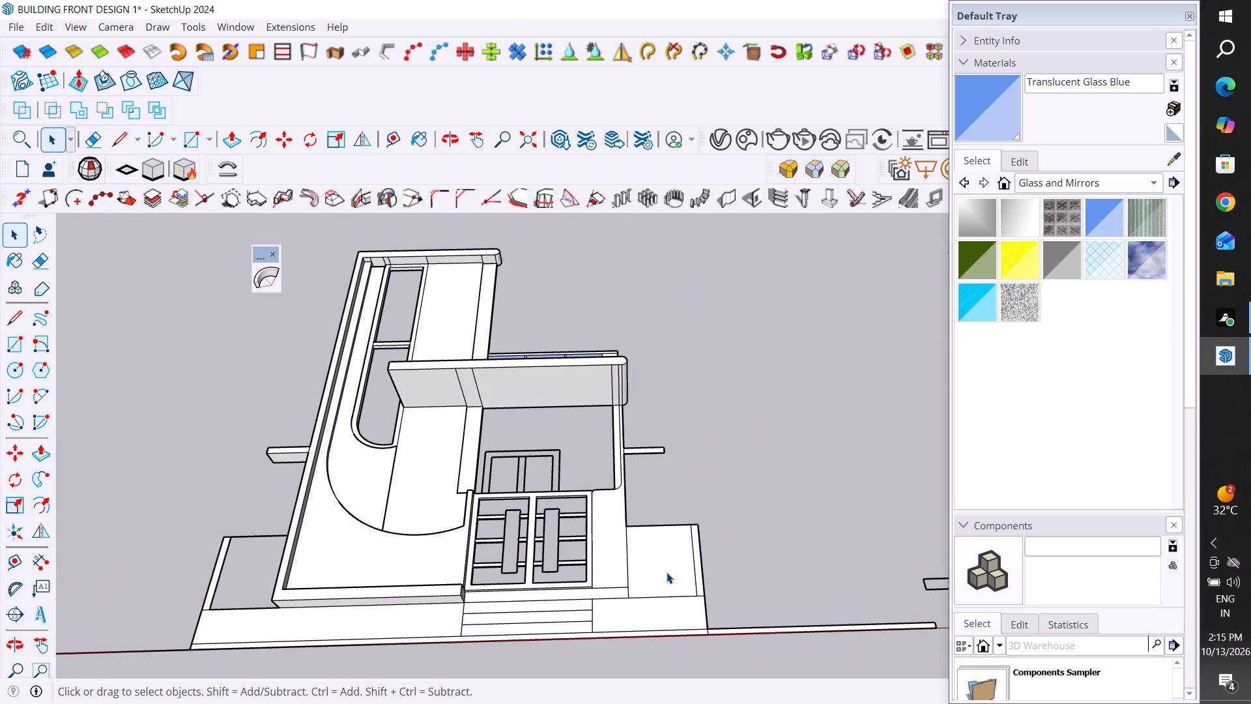
click(666, 565)
key(Delete)
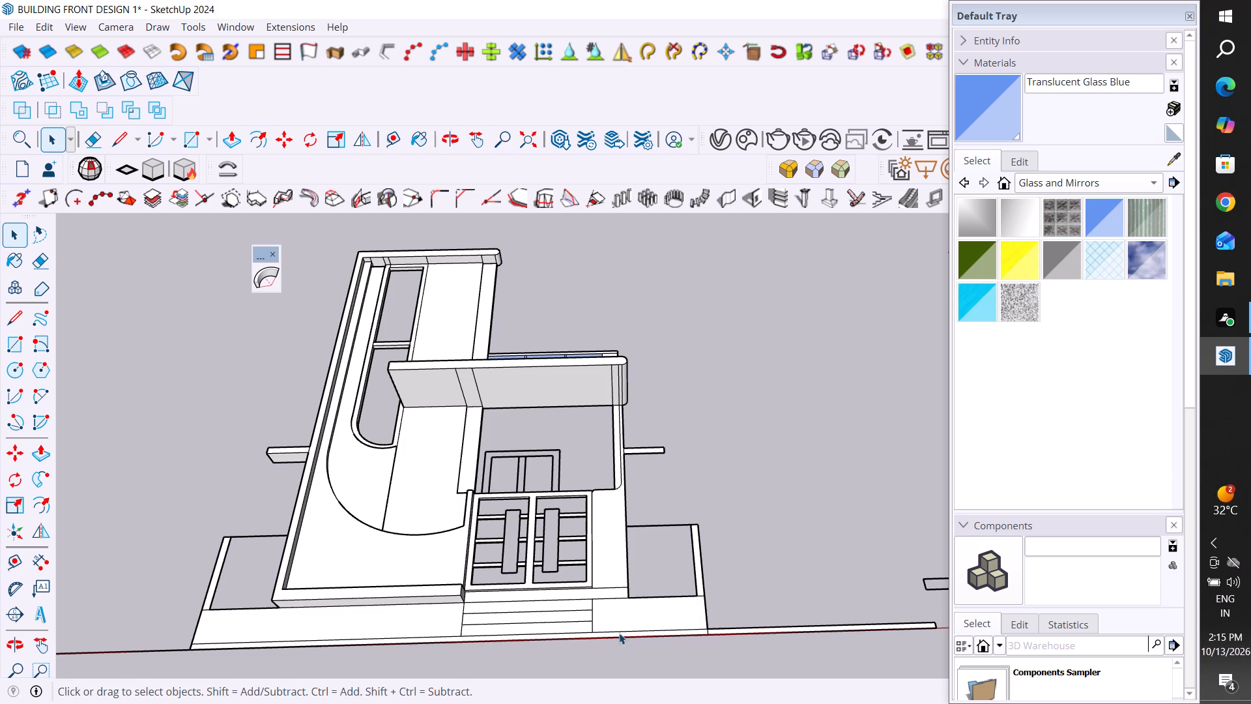
Delete the short horizontal edge running from the door frame's lower right corner across the adjoining wall.
scroll(800, 433, down, 2)
middle_drag(758, 484, 768, 703)
middle_drag(750, 463, 838, 458)
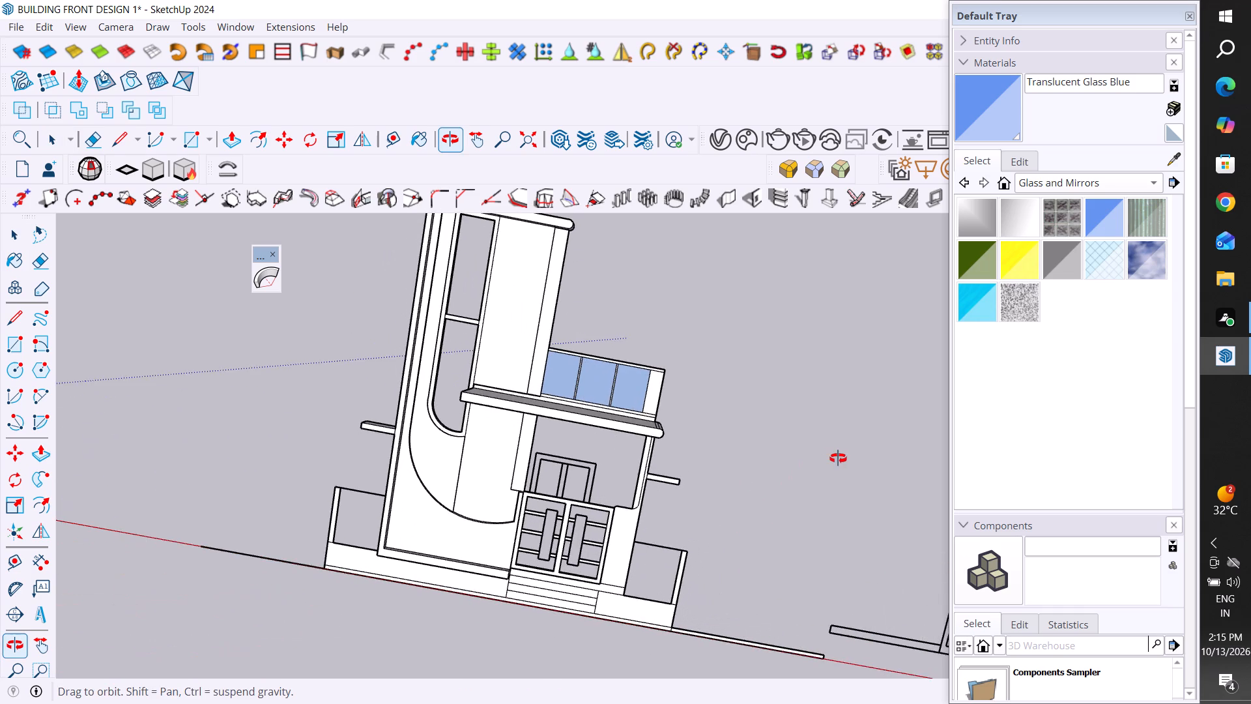
middle_drag(838, 458, 842, 394)
scroll(553, 617, up, 4)
middle_drag(572, 621, 586, 623)
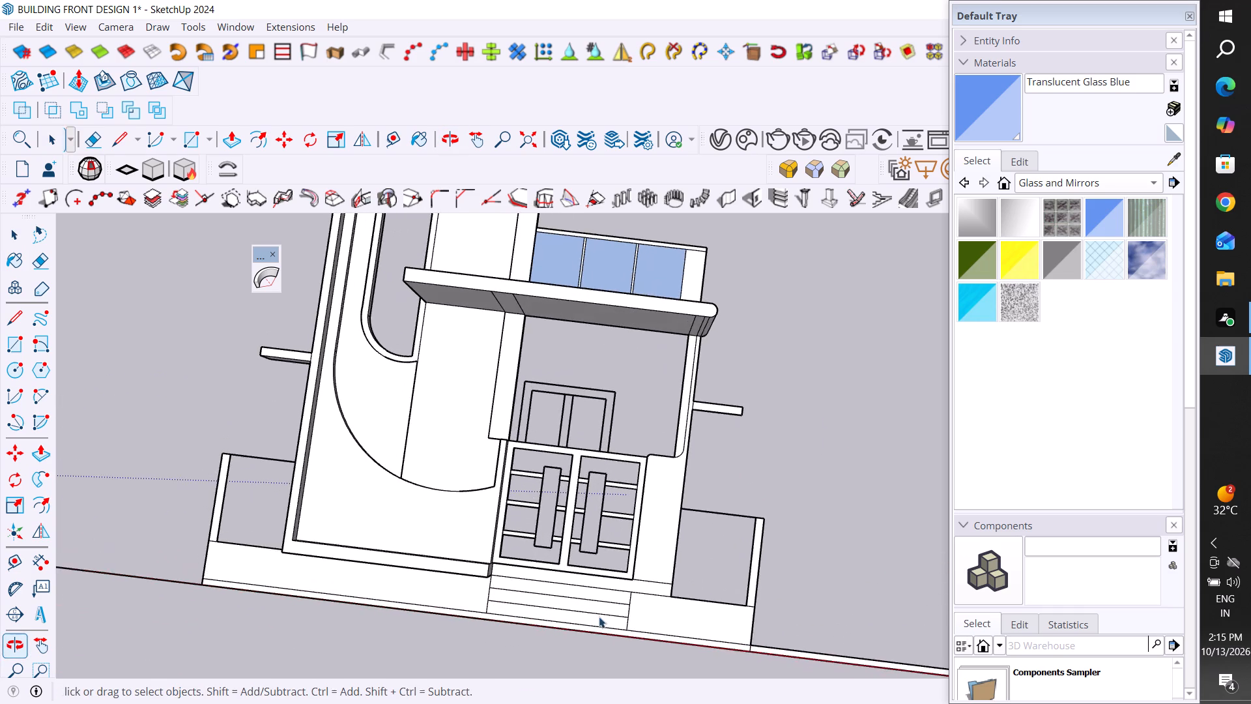
scroll(635, 596, up, 7)
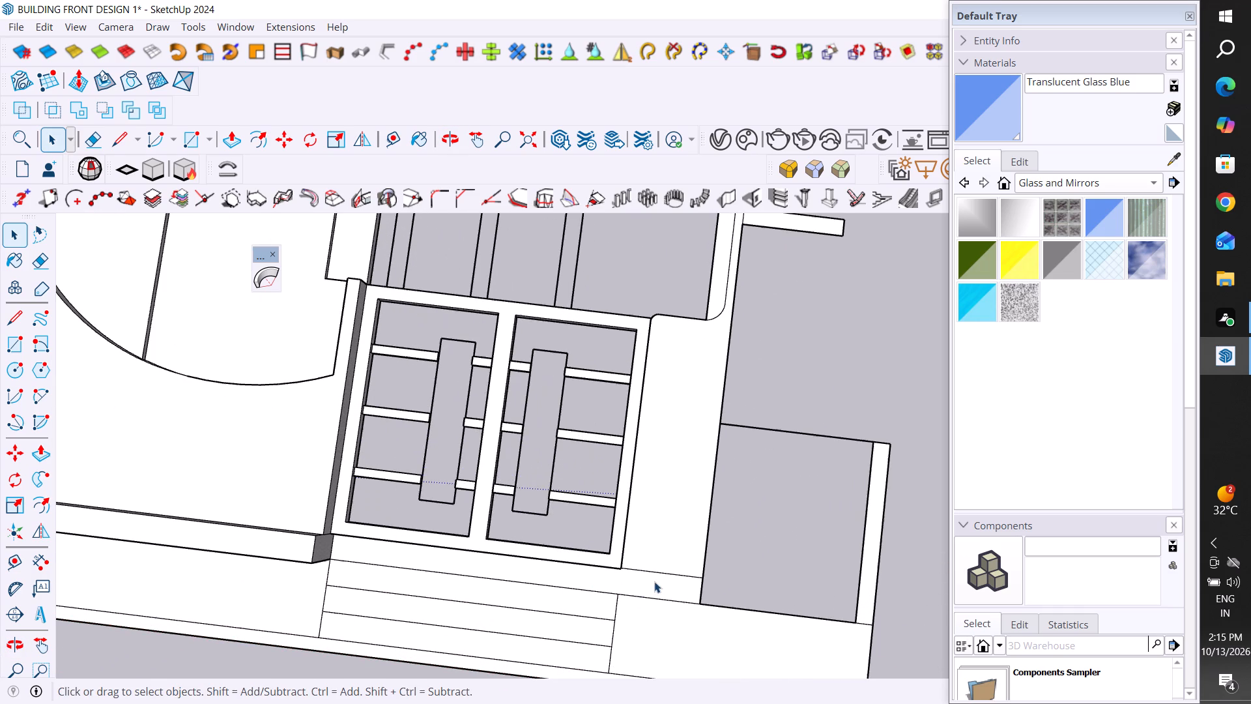
click(662, 574)
key(Delete)
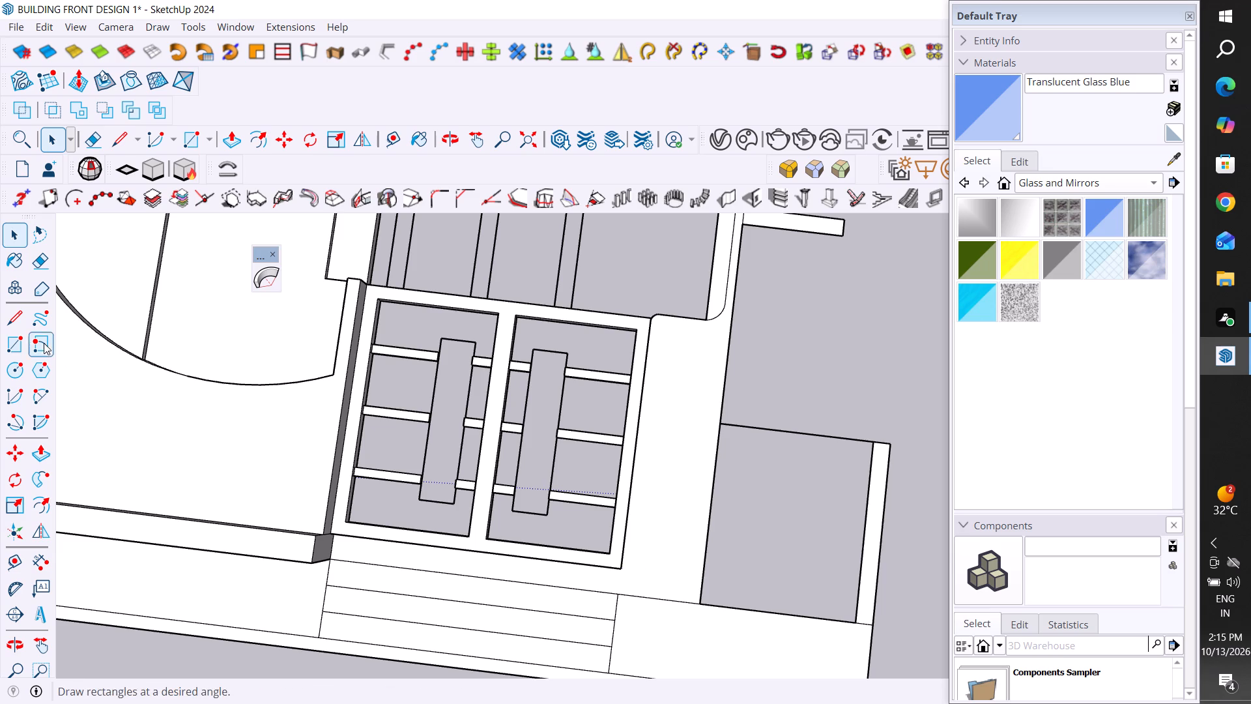
Draw a short line from the top right corner of the entrance steps up to the door frame's lower right corner.
click(10, 320)
scroll(595, 555, up, 4)
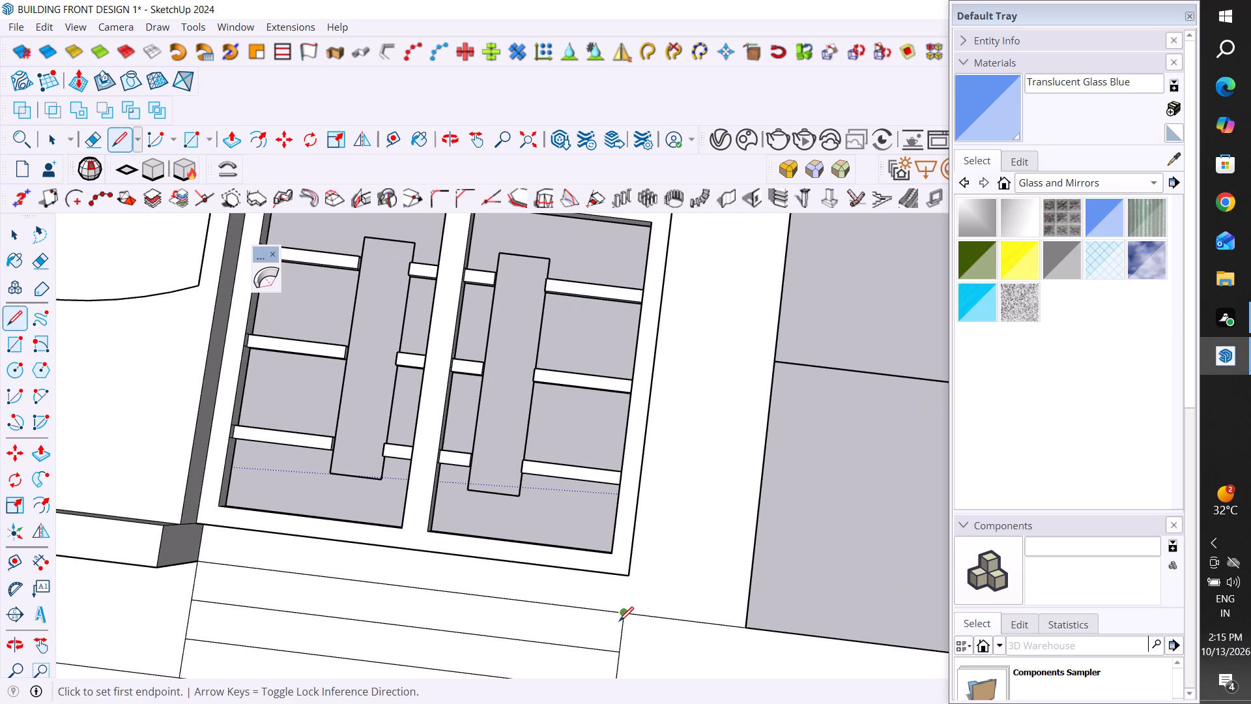
click(625, 616)
click(631, 577)
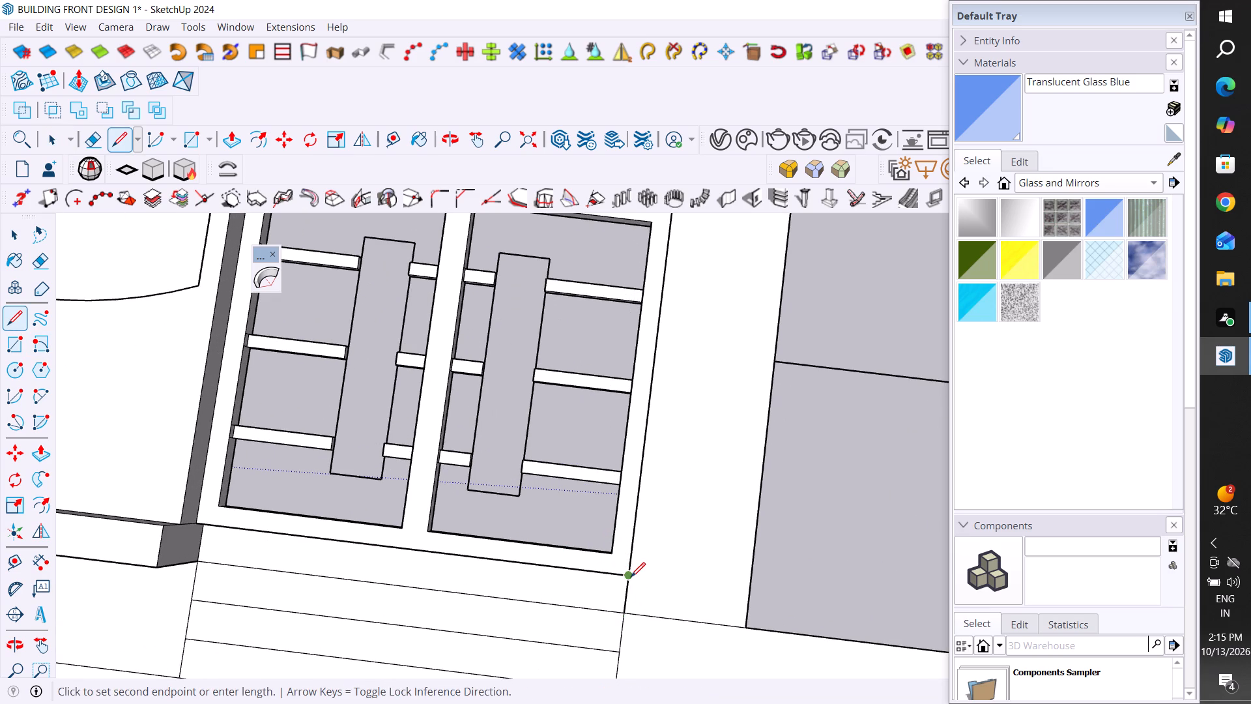
key(Escape)
click(19, 237)
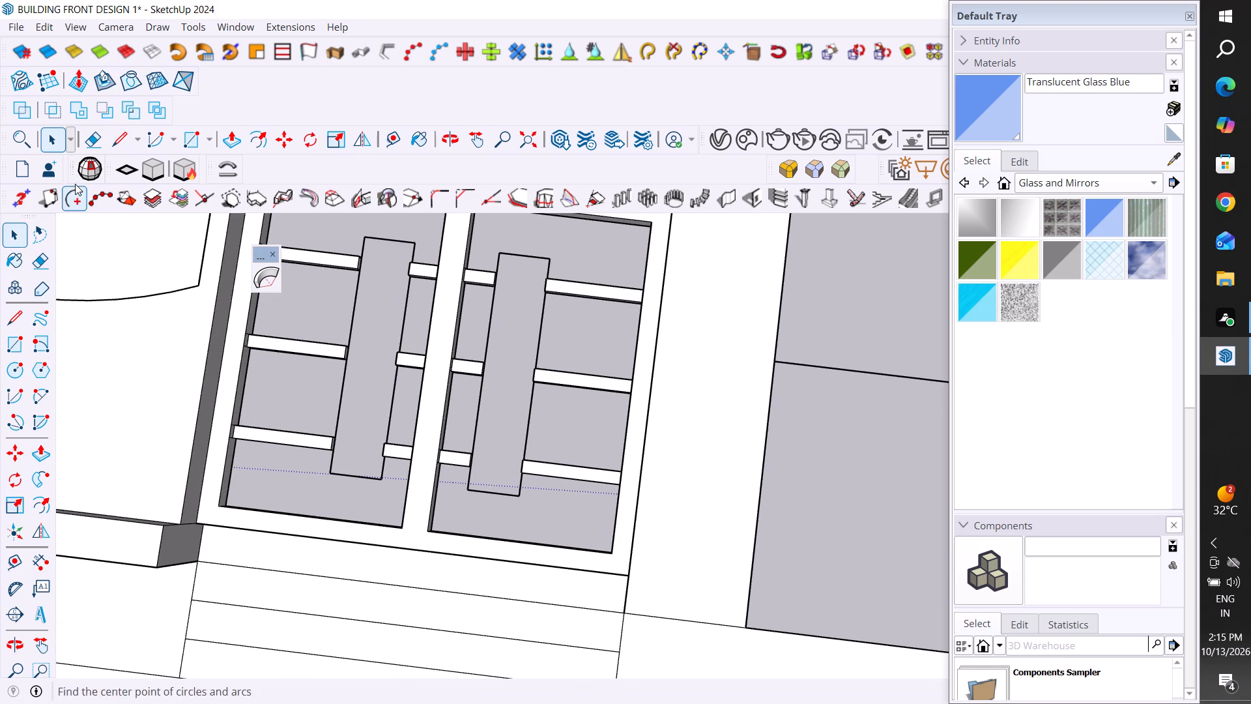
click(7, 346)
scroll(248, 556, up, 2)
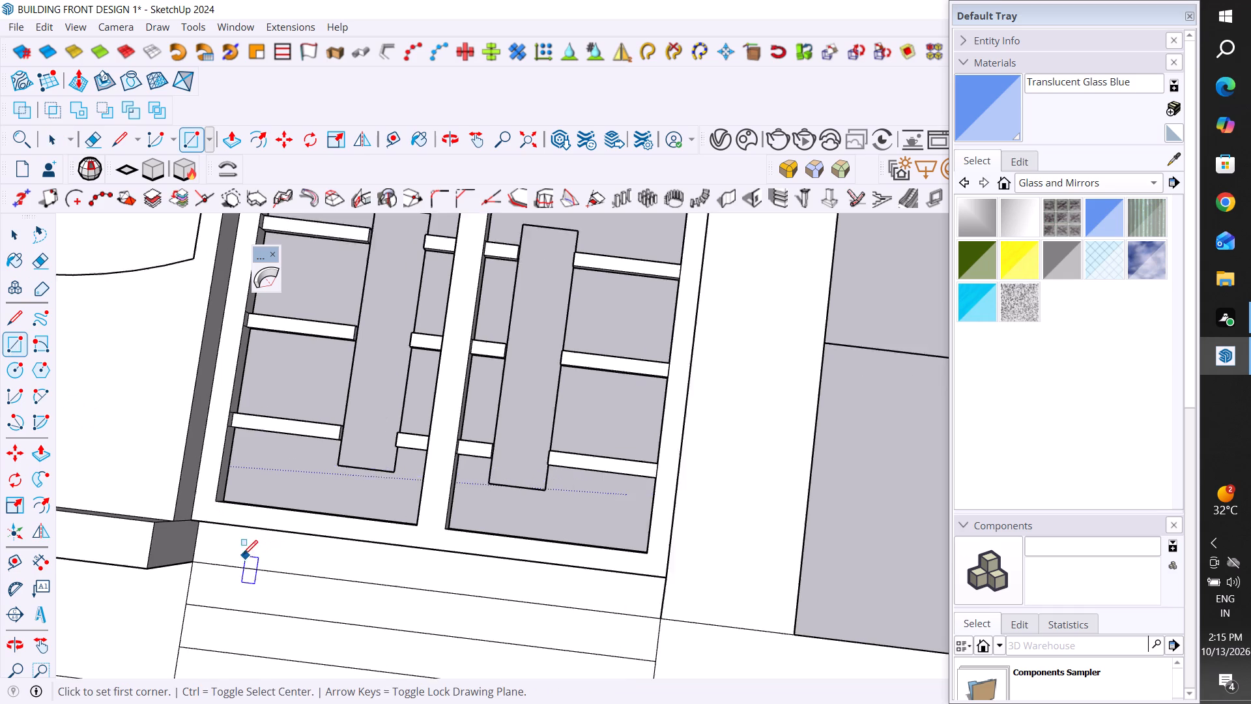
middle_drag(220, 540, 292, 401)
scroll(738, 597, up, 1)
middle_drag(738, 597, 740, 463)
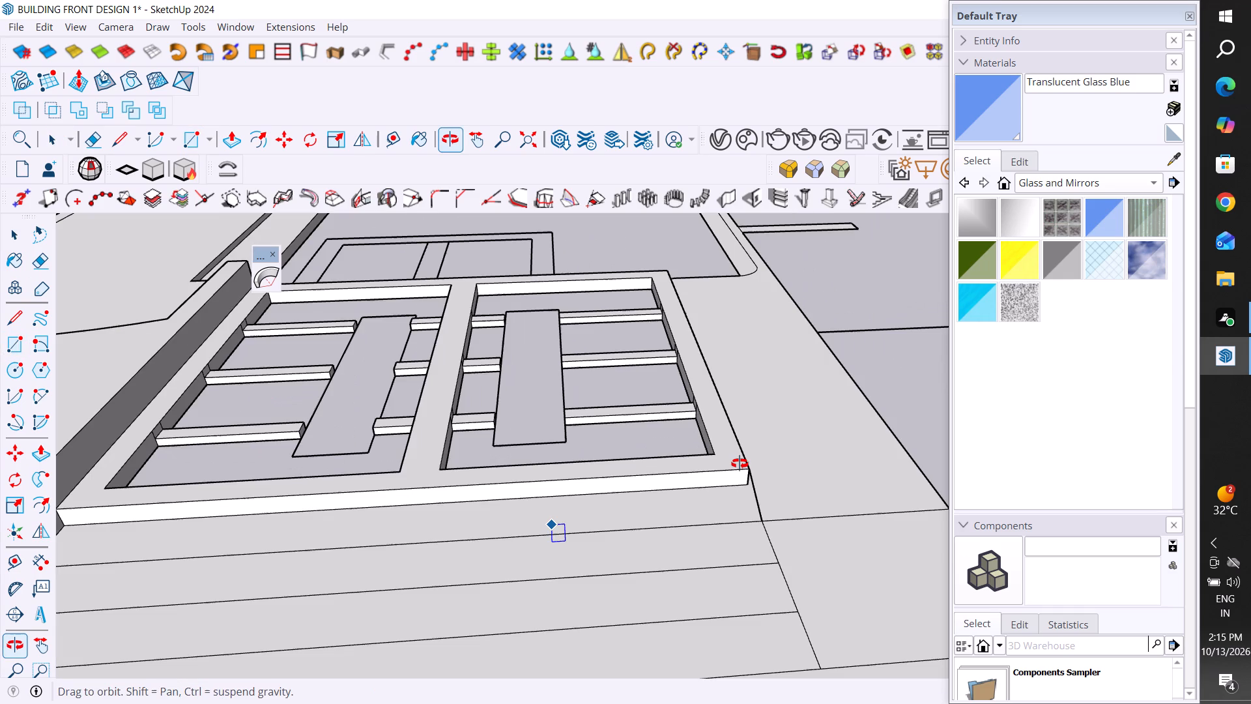
Select the short line between the entrance steps' top right corner and the door frame's lower right corner.
click(16, 231)
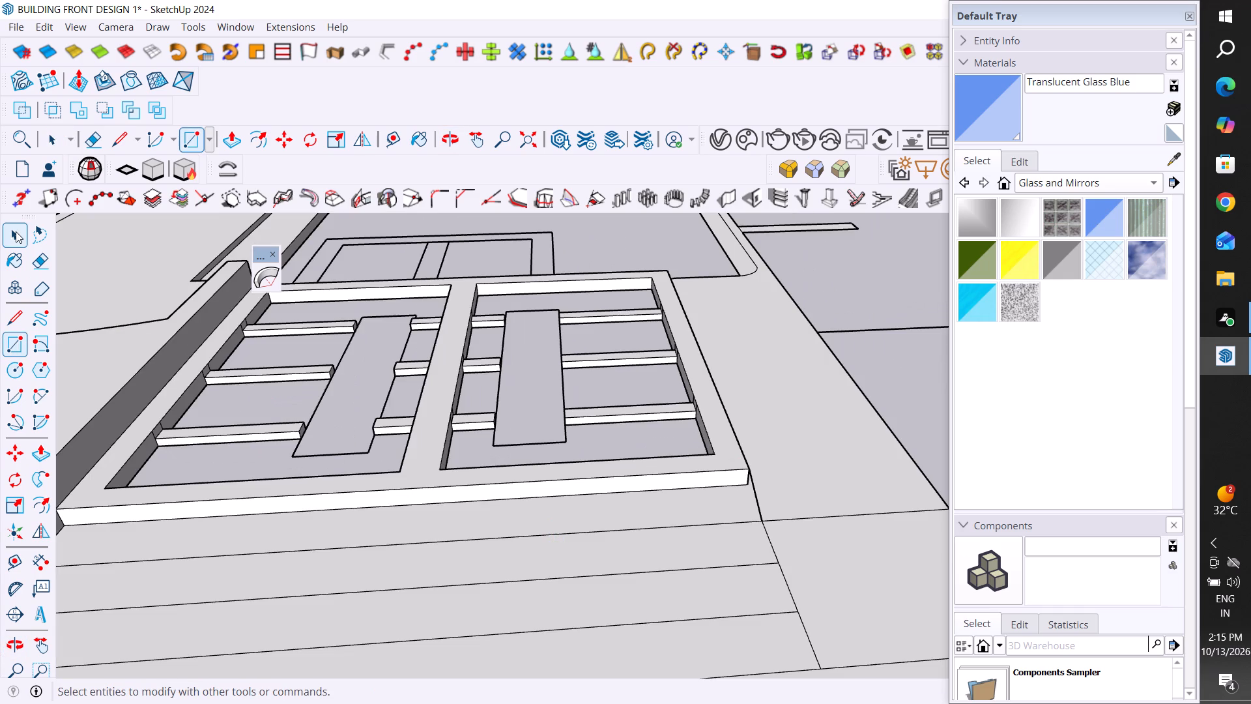
click(758, 505)
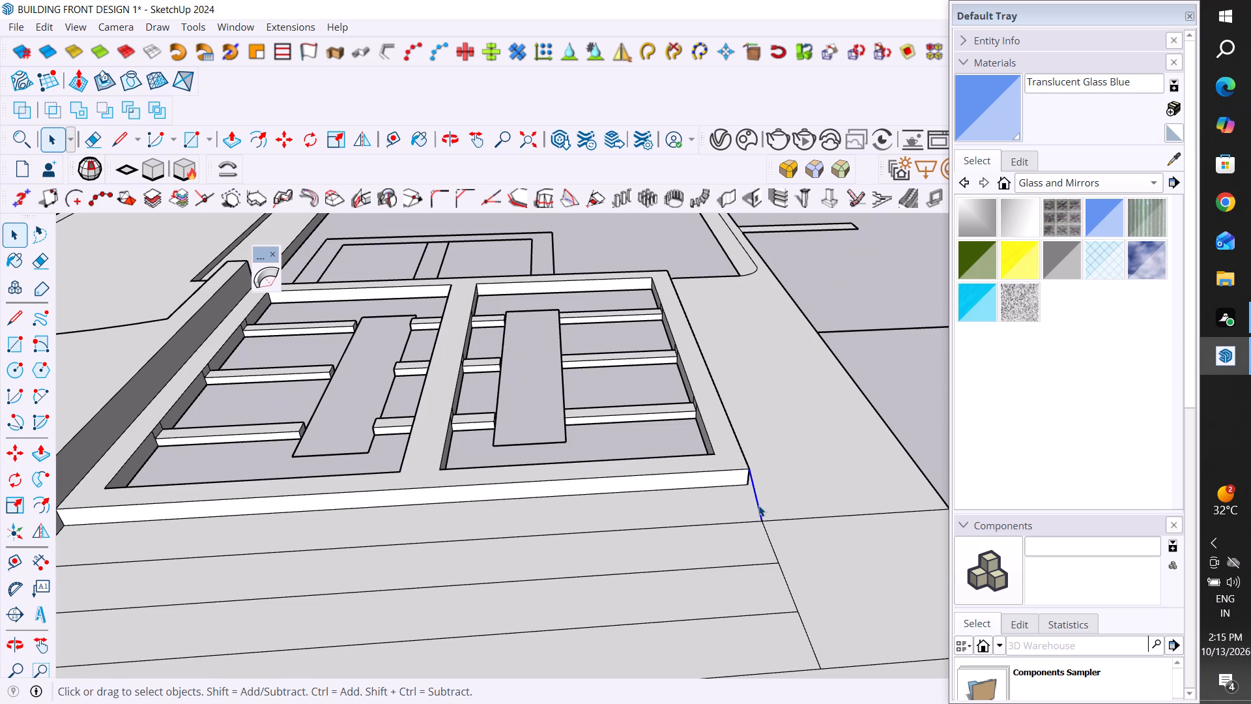
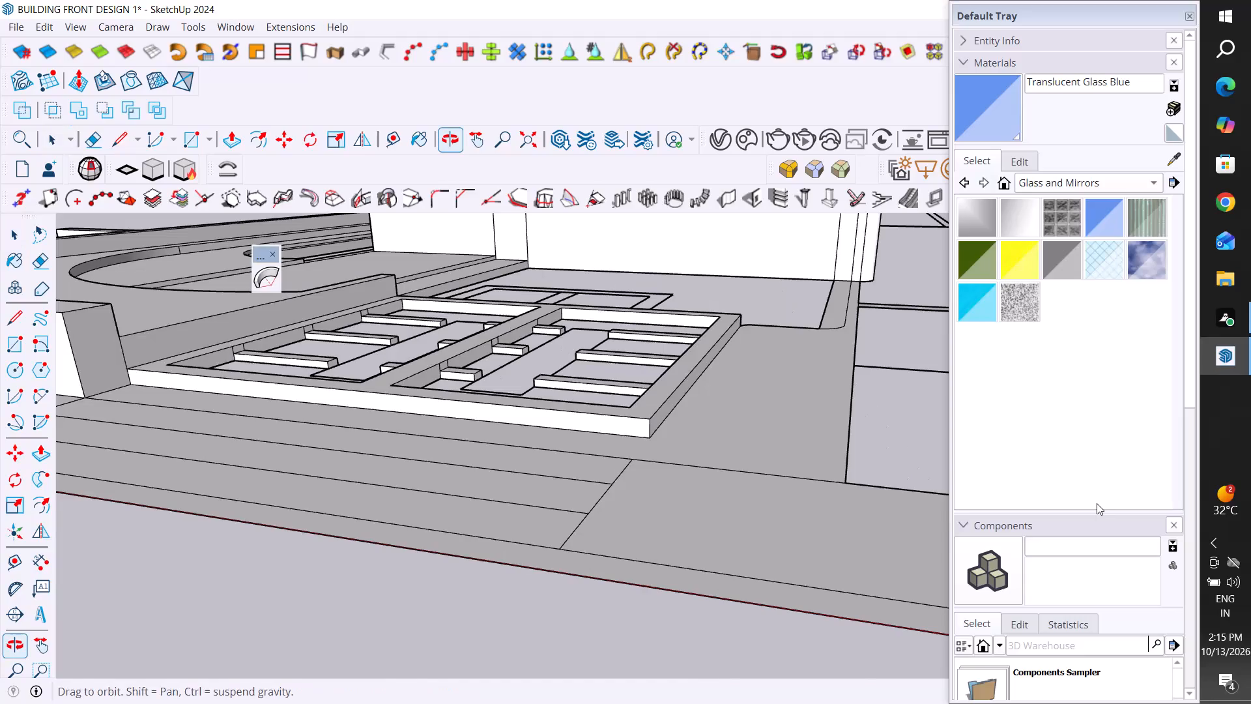
Draw a short line from the top right corner of the entrance steps up to the door frame's lower right corner.
click(12, 315)
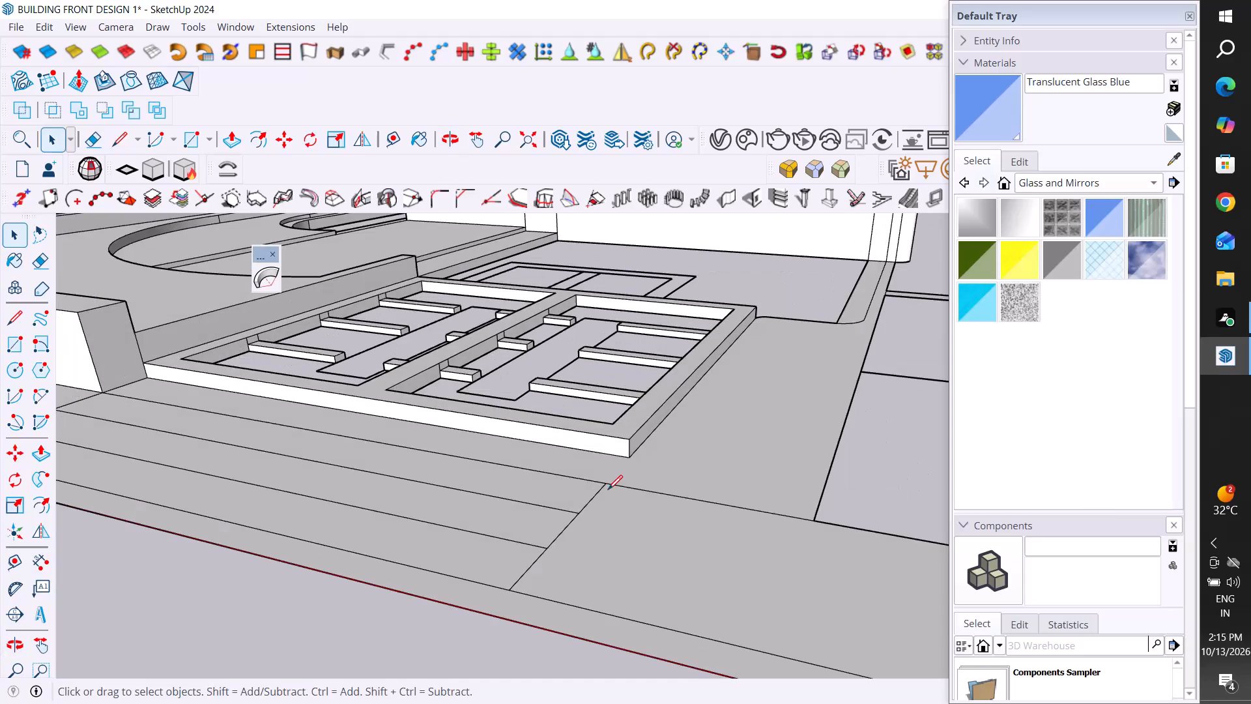
scroll(607, 488, up, 10)
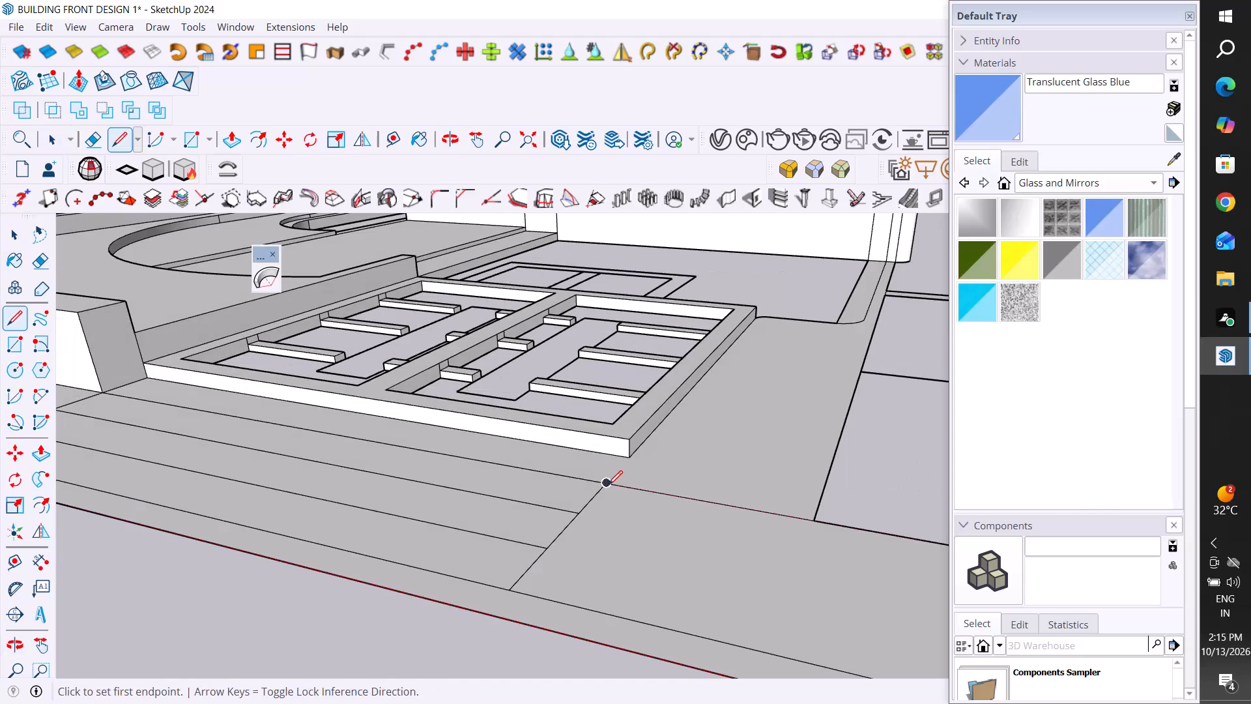
scroll(608, 485, up, 1)
click(601, 478)
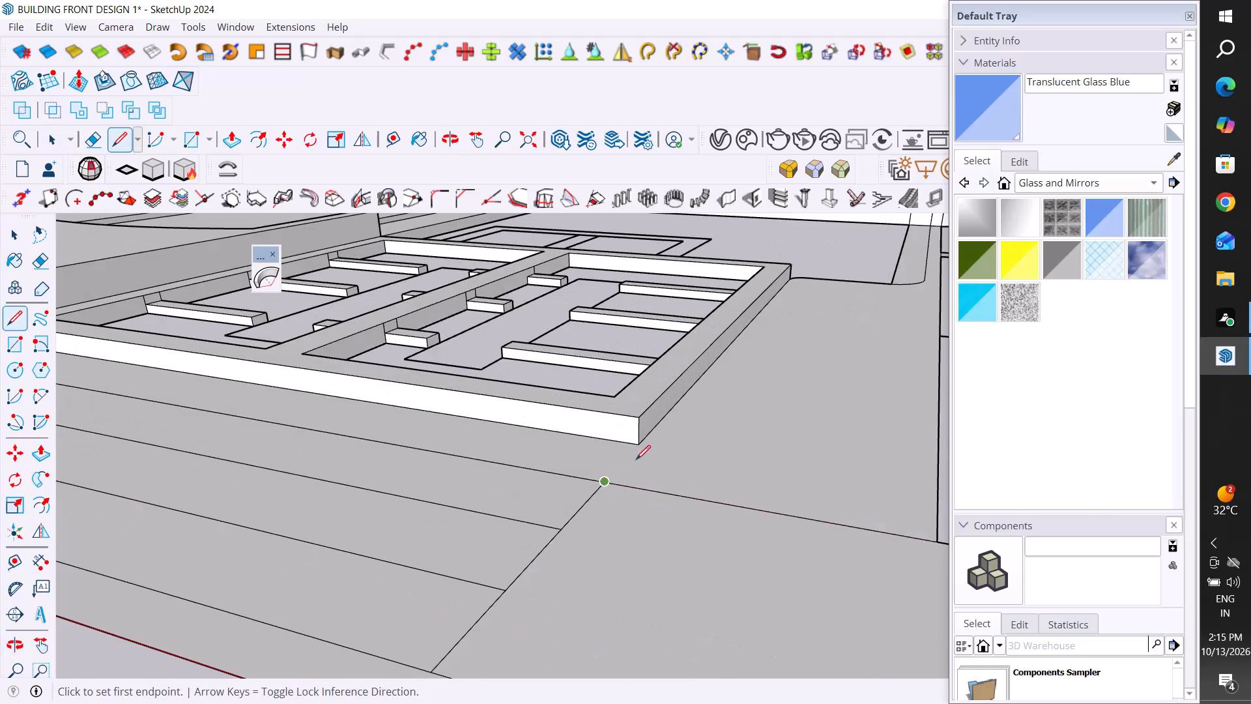
click(640, 443)
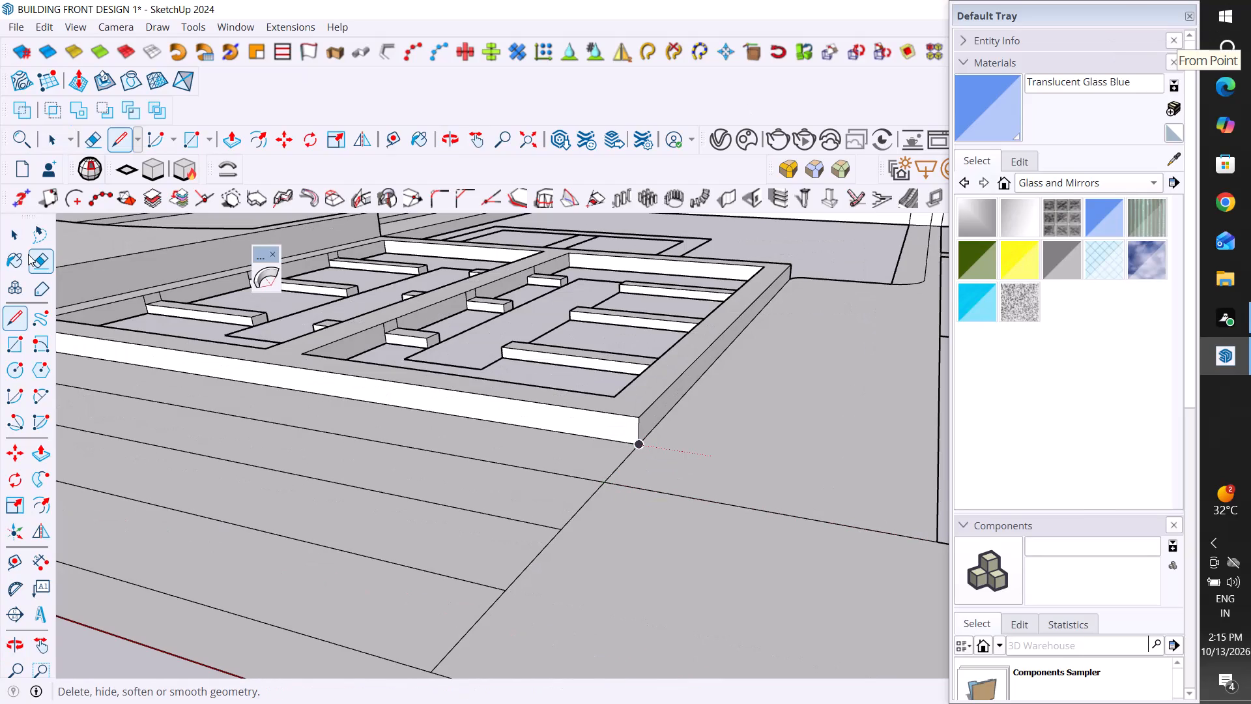
Select the wall face beside the door frame and examine where it meets the entrance steps.
click(14, 235)
click(755, 441)
scroll(815, 391, down, 11)
middle_drag(386, 580, 812, 394)
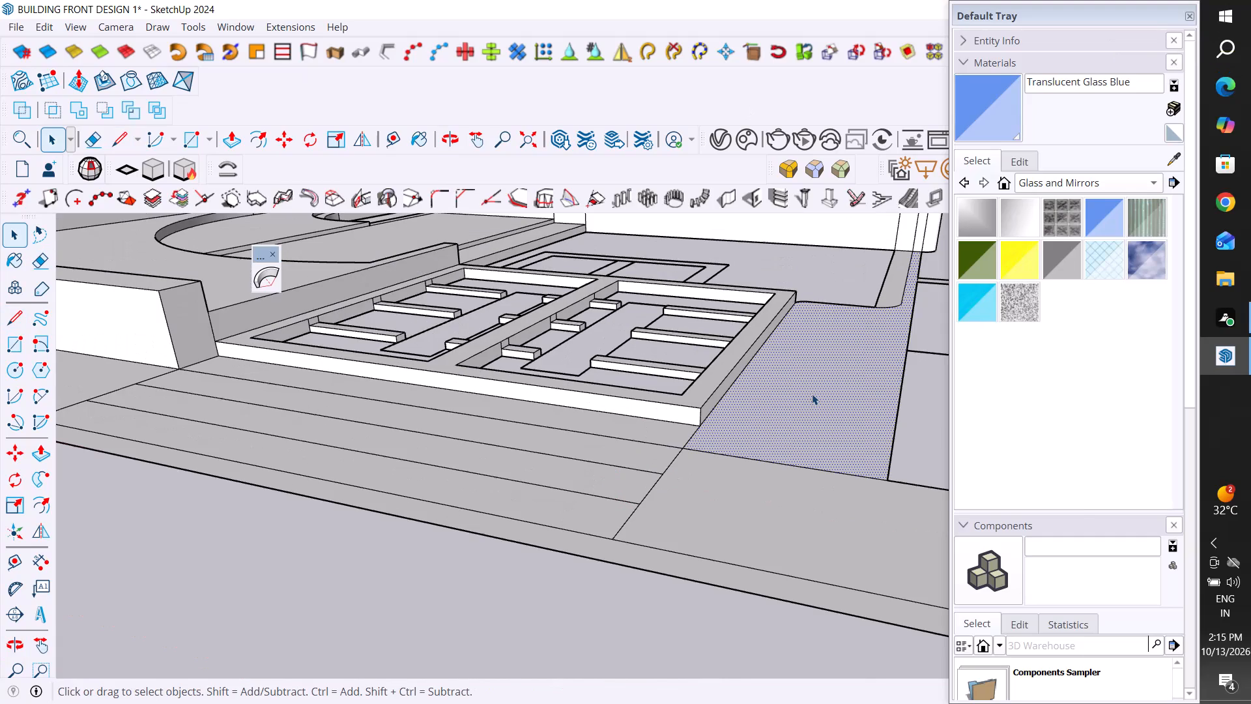
middle_drag(812, 394, 364, 647)
scroll(582, 465, down, 4)
middle_drag(759, 431, 582, 465)
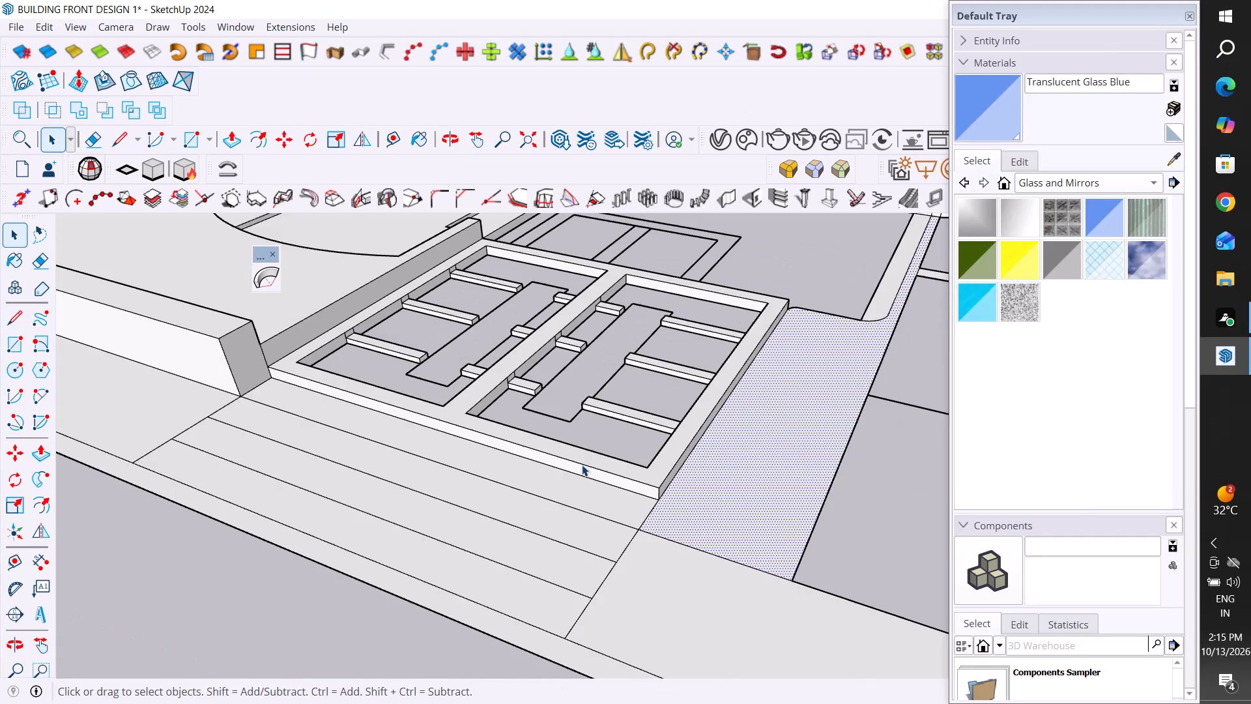
middle_drag(582, 465, 840, 477)
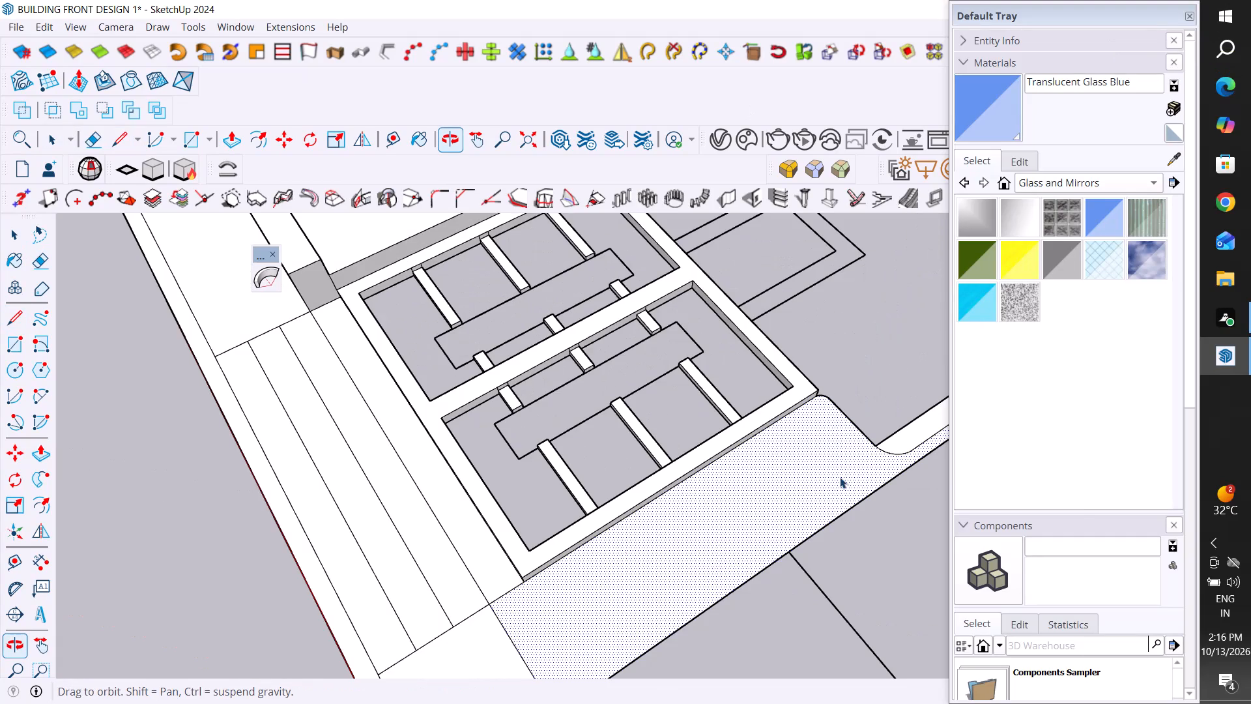
middle_drag(840, 477, 625, 561)
middle_drag(826, 489, 840, 477)
middle_drag(840, 477, 790, 520)
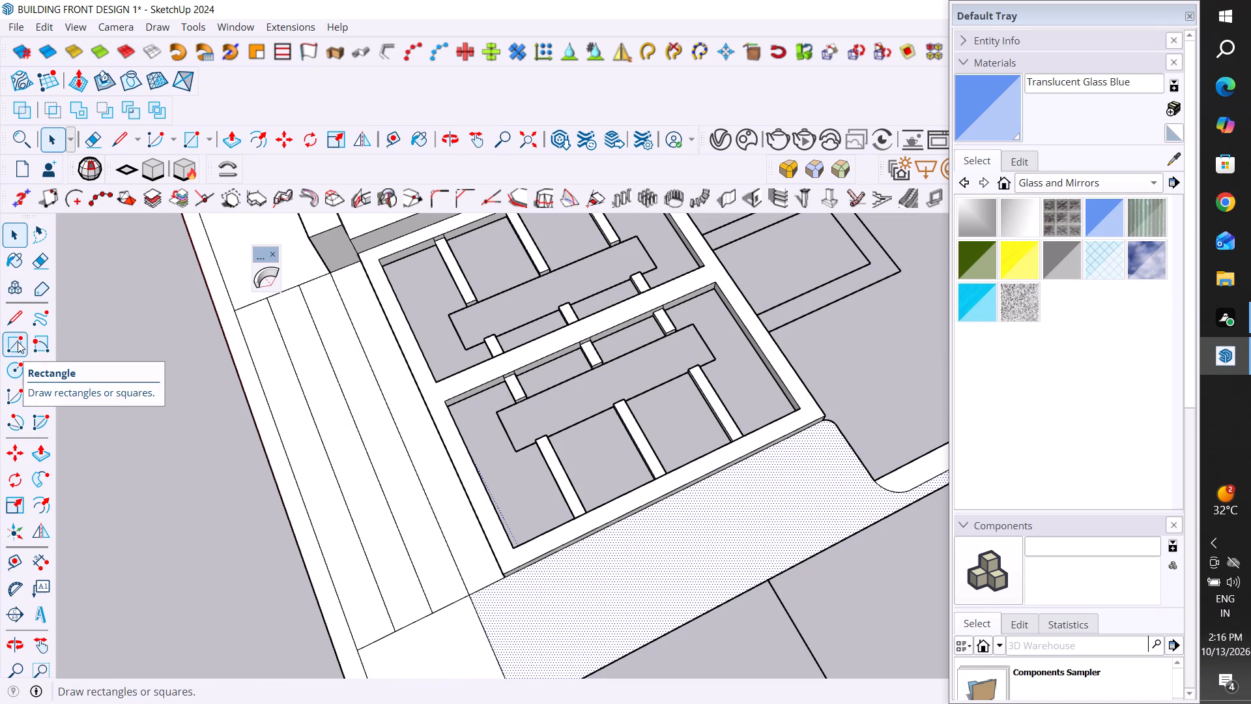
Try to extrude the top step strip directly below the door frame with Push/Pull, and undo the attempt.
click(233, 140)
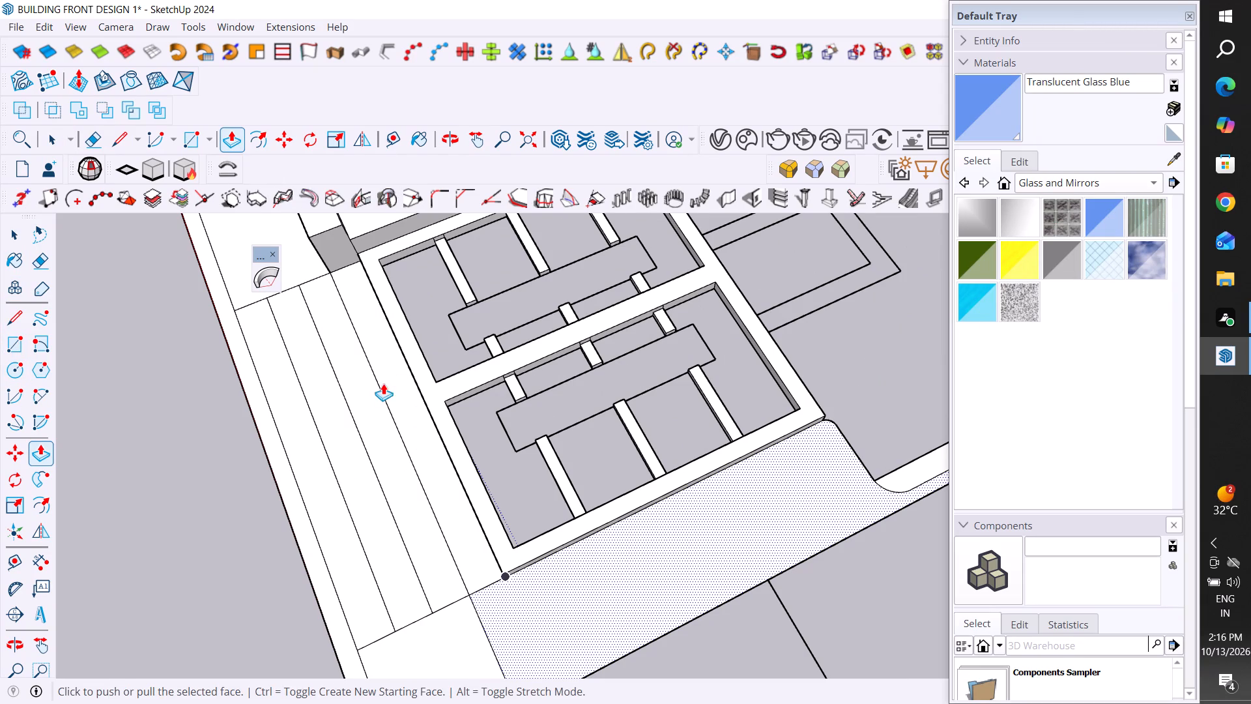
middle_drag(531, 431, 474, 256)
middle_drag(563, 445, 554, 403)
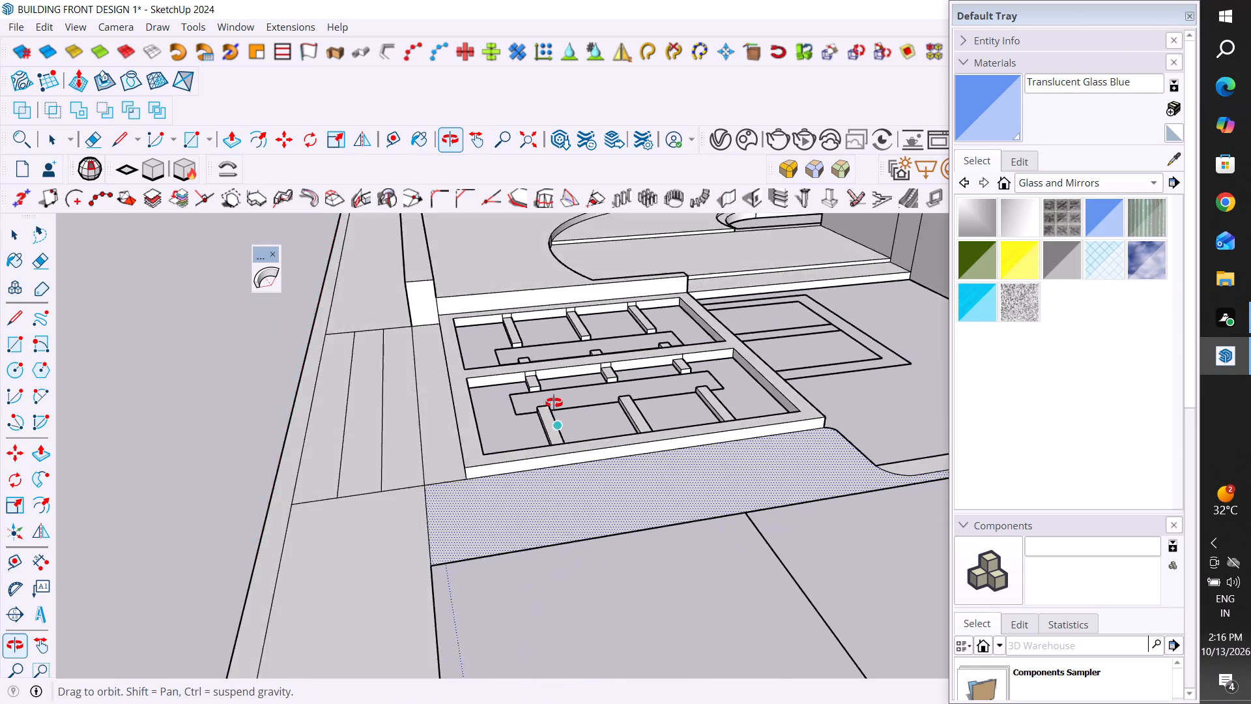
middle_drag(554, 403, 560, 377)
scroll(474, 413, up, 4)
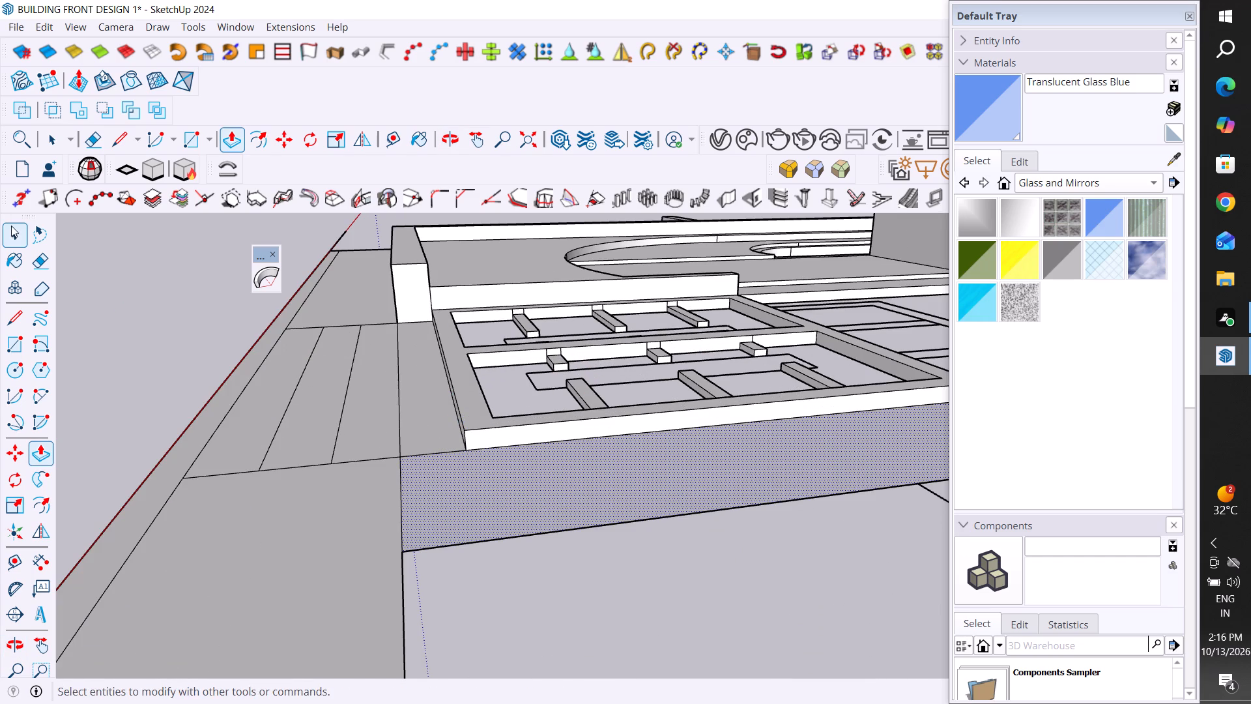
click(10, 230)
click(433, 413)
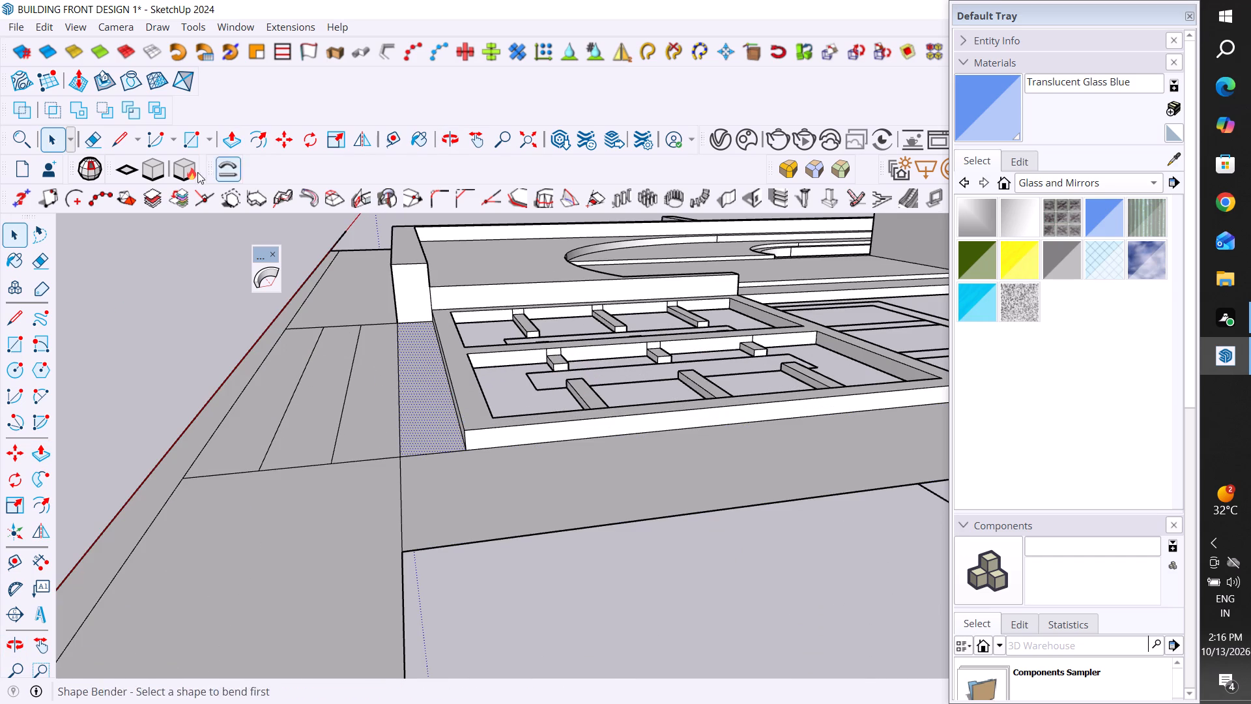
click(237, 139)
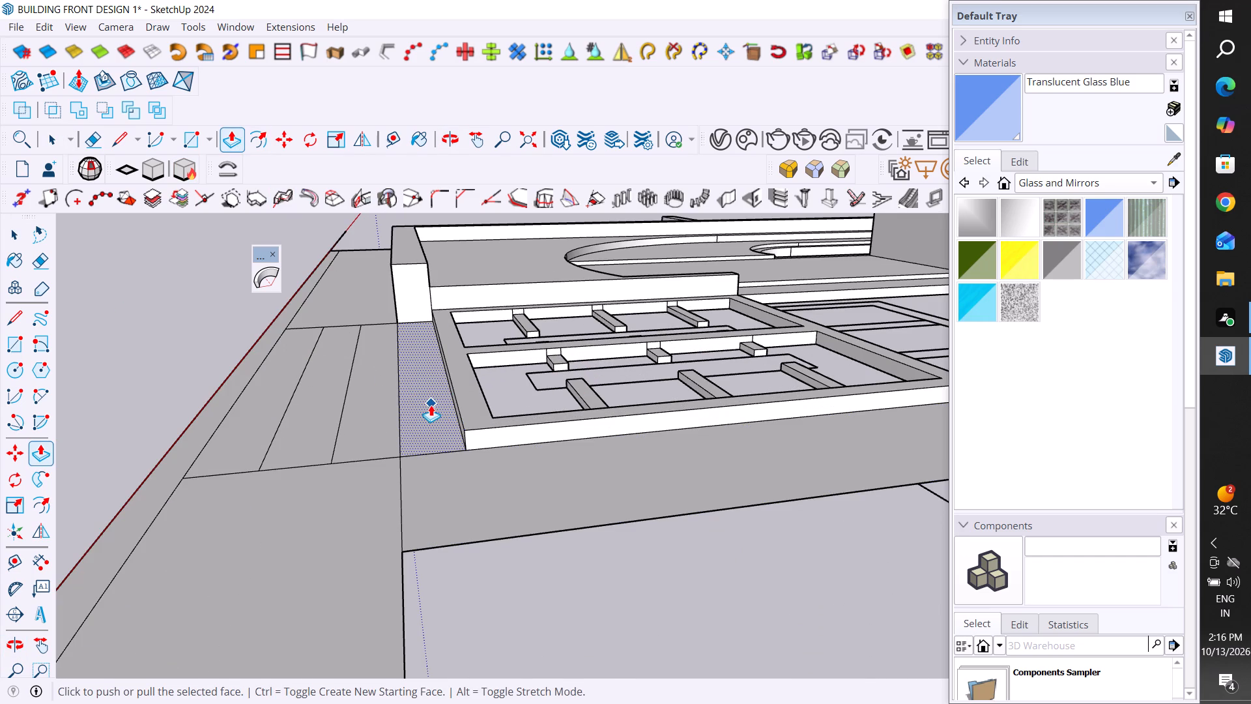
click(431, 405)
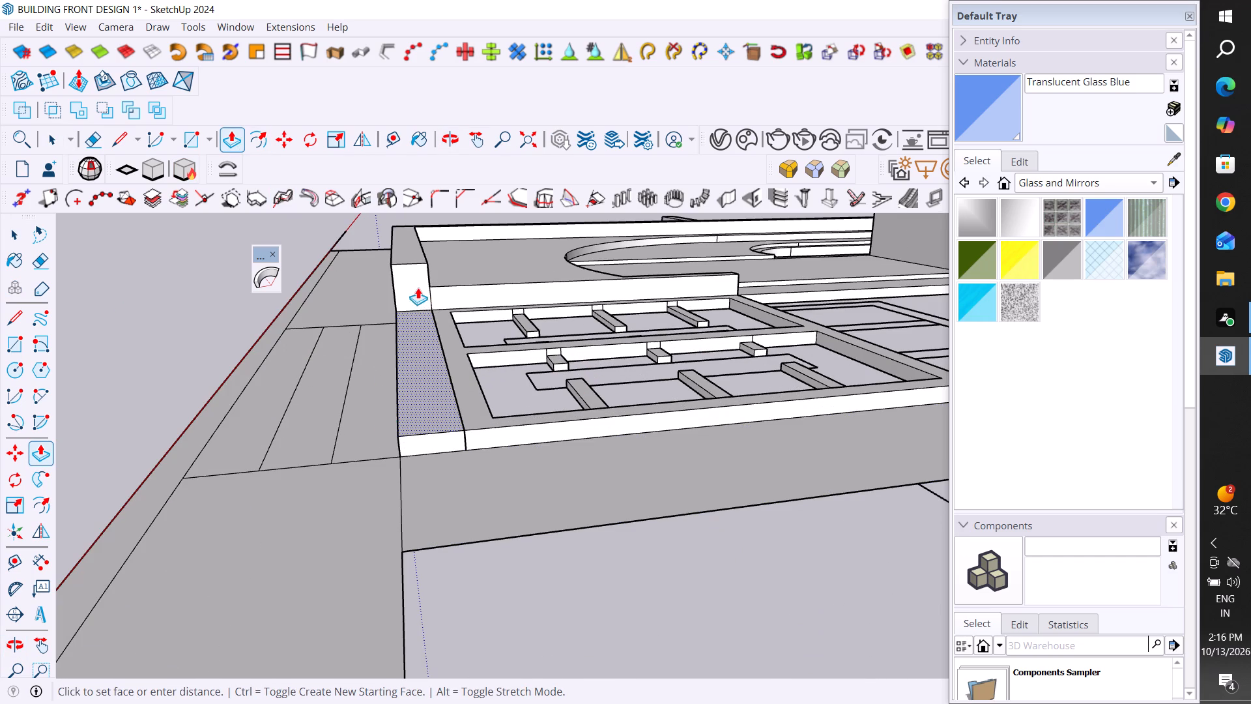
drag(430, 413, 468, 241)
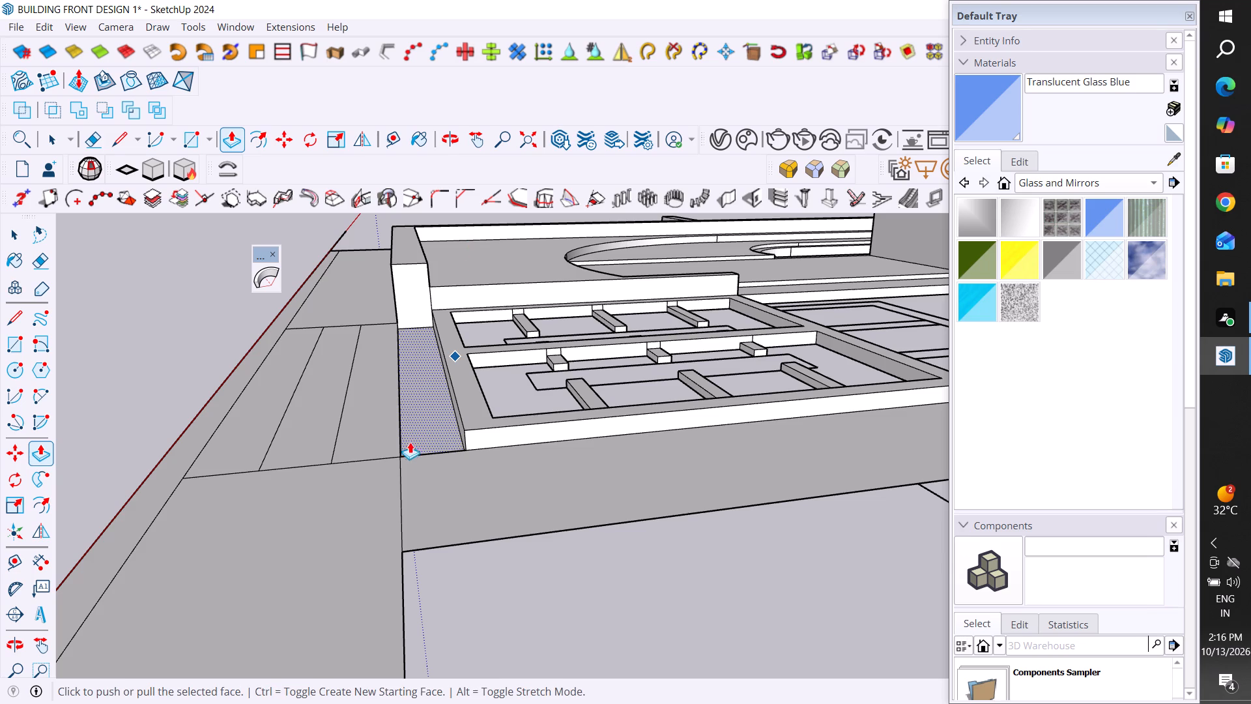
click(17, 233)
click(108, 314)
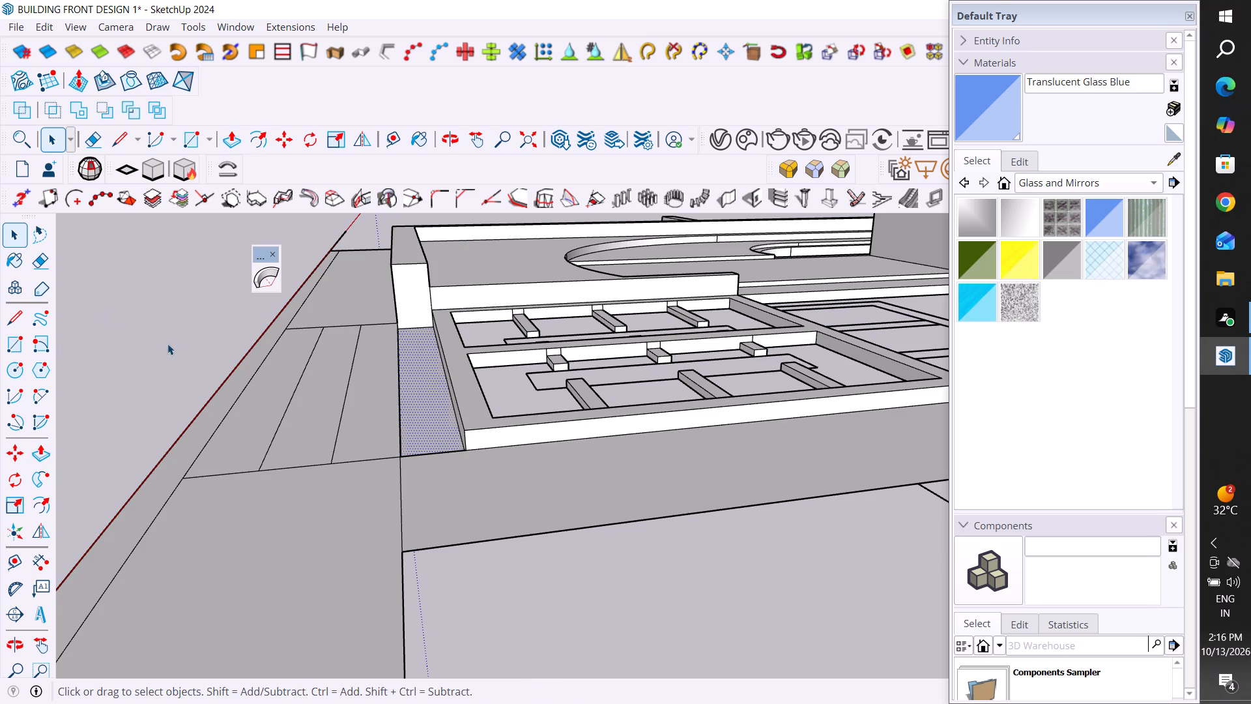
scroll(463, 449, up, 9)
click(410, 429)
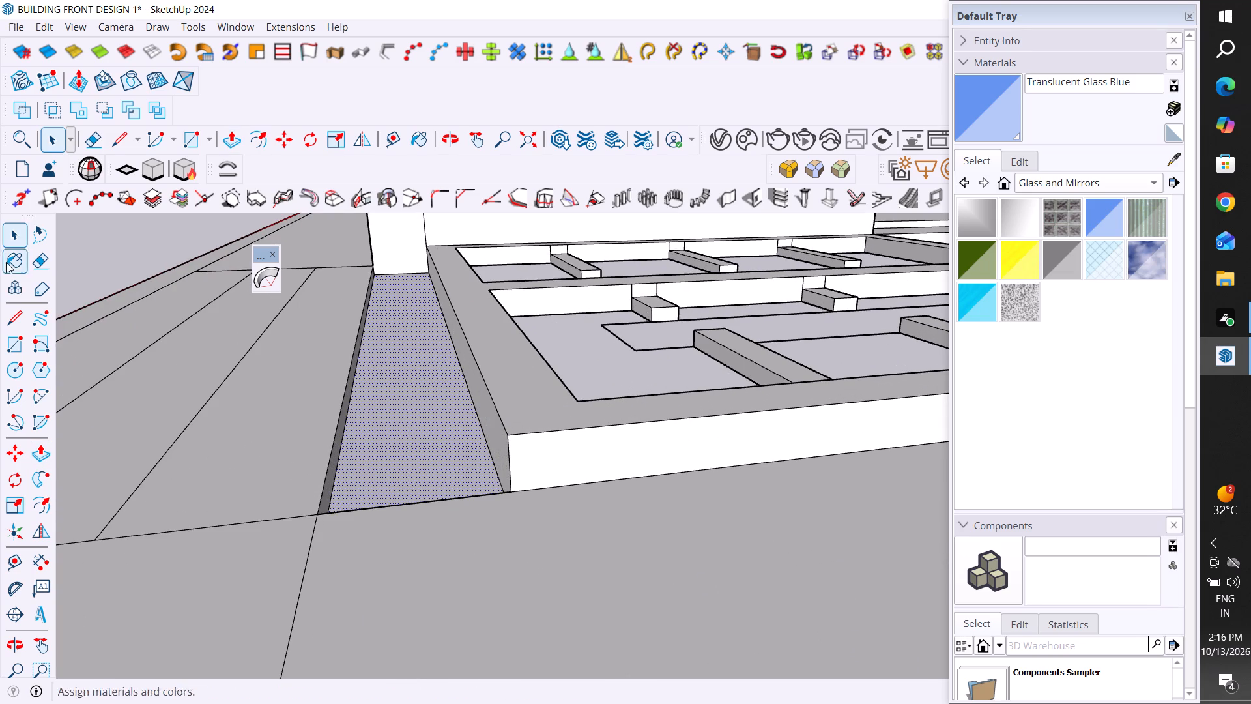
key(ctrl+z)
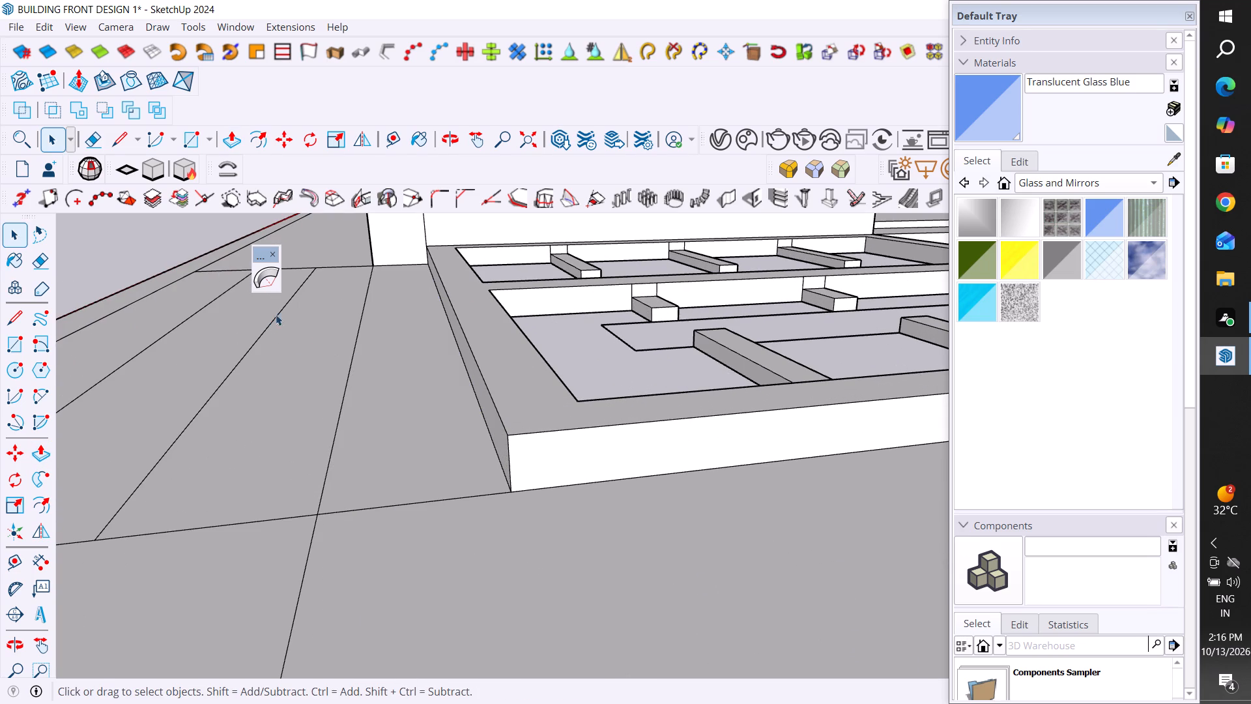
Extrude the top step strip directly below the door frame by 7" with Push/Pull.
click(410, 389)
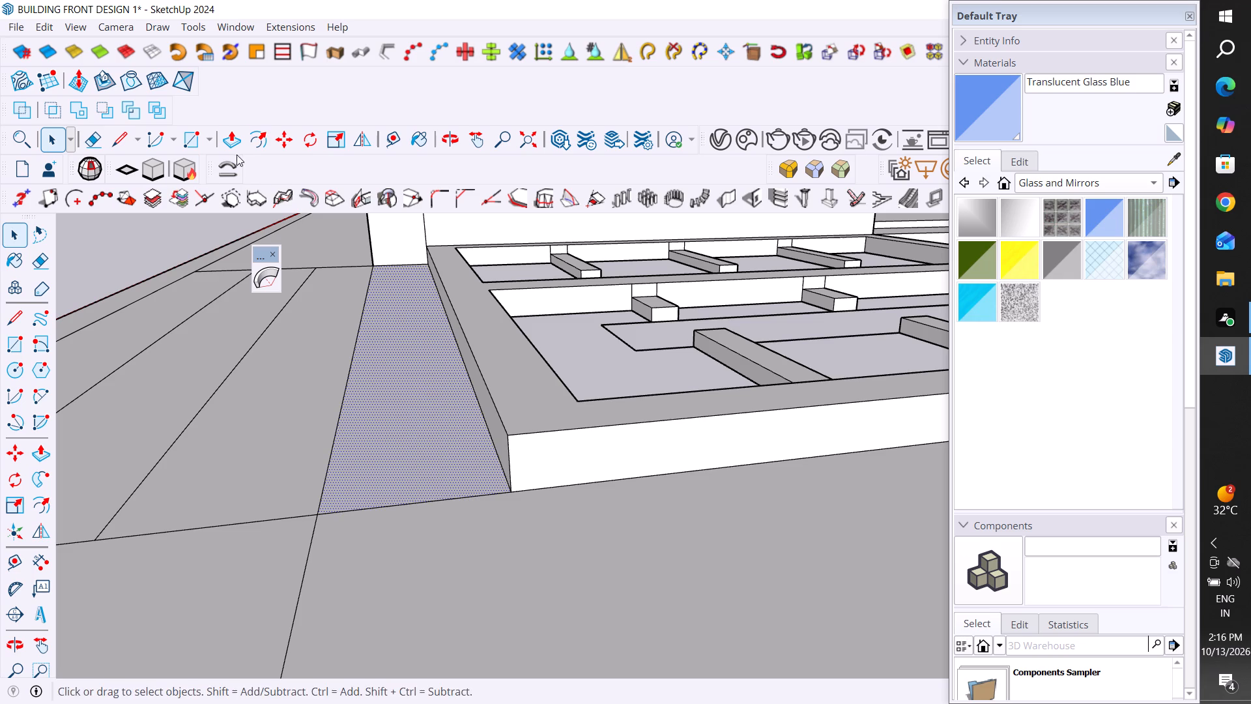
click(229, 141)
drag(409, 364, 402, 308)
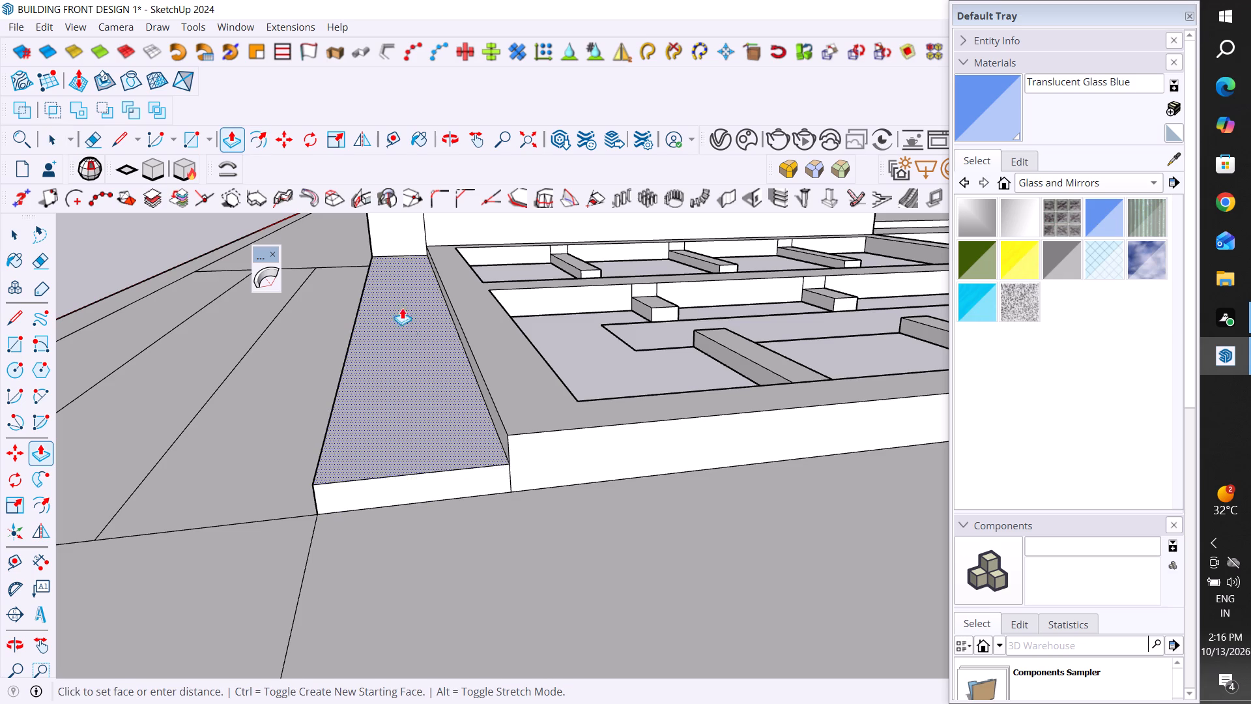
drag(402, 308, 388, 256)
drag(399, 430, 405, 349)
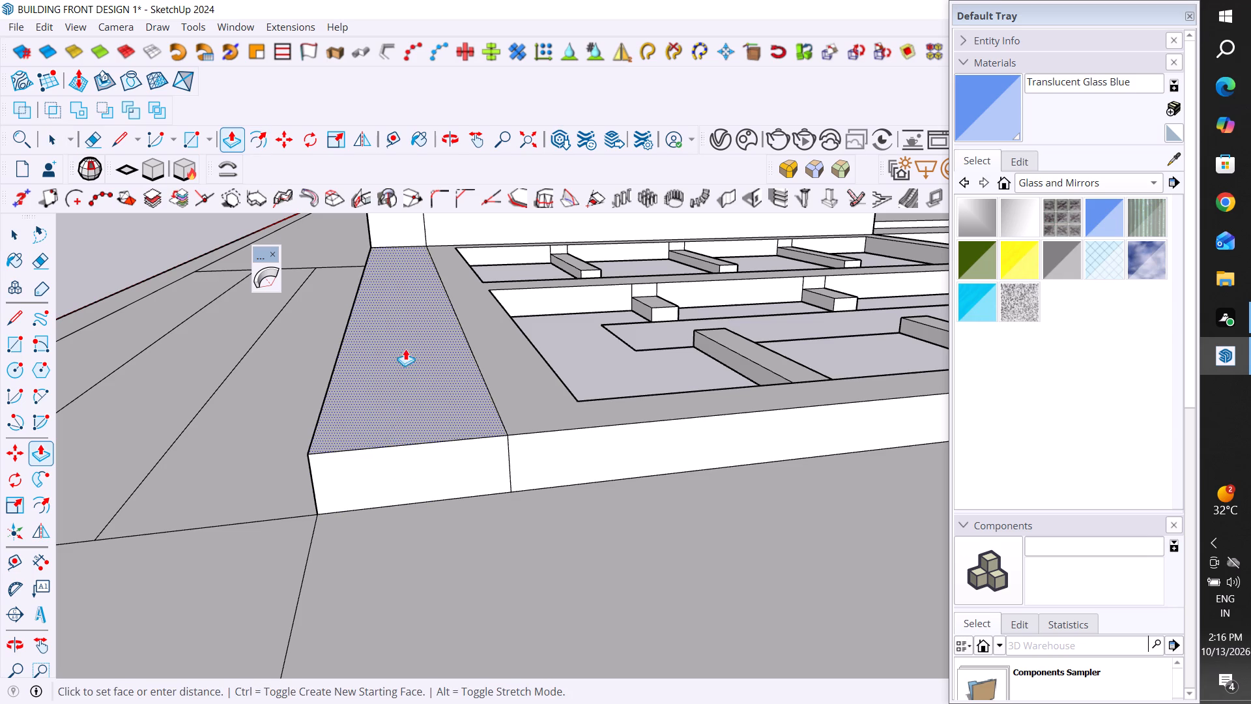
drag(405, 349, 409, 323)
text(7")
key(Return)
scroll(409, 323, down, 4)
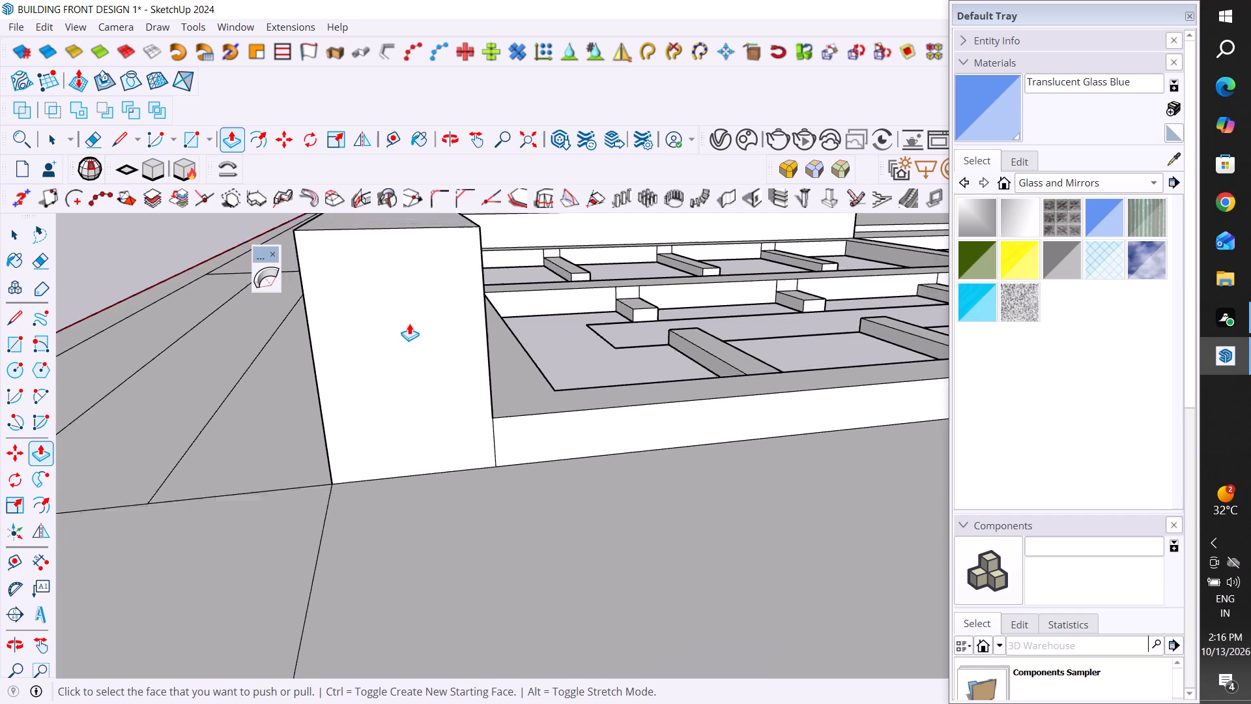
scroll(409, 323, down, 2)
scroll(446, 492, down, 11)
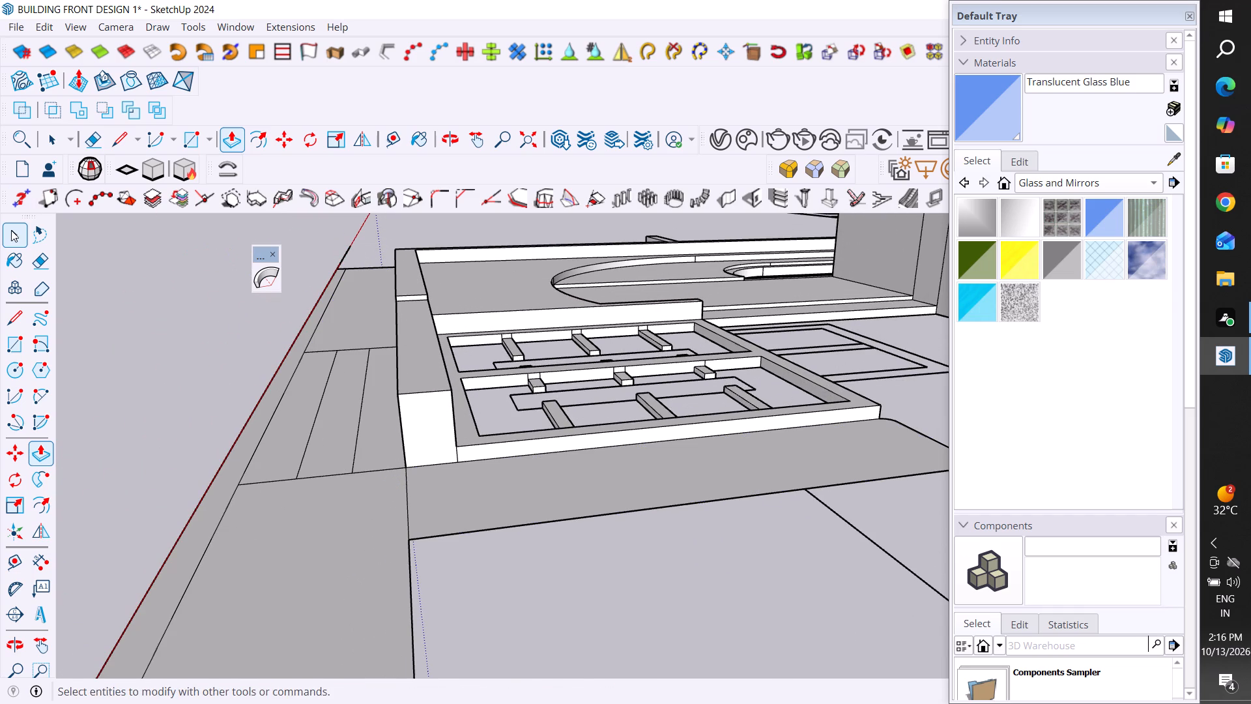
Examine the extruded top step and its end face against the door frame from several angles.
click(11, 230)
click(194, 286)
scroll(448, 407, up, 3)
triple_click(442, 409)
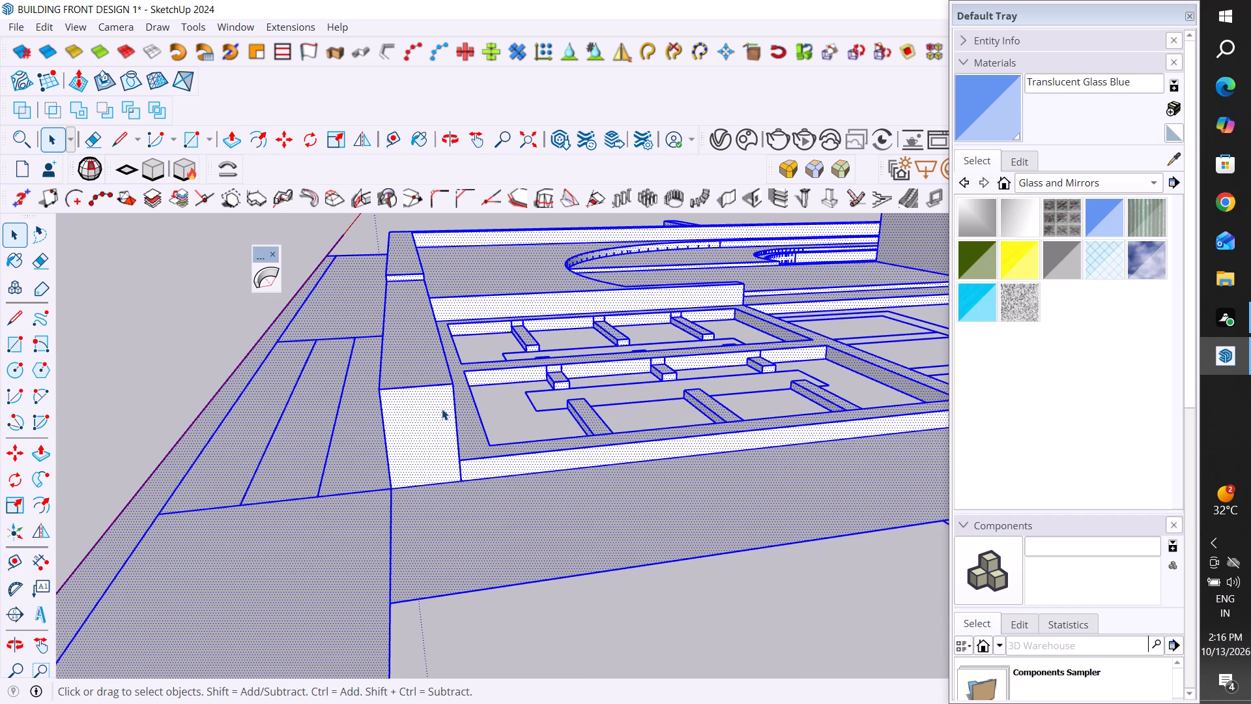
click(442, 409)
middle_drag(564, 383, 206, 378)
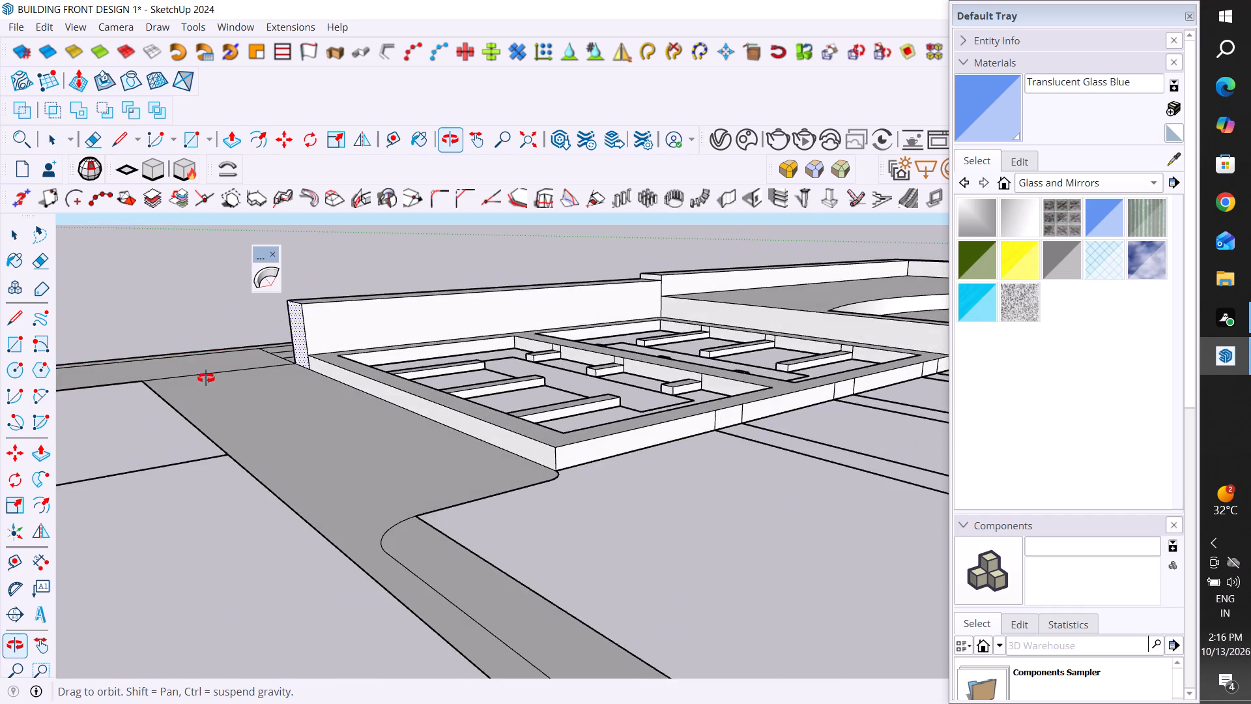
middle_drag(206, 378, 493, 511)
scroll(444, 528, down, 10)
scroll(388, 551, up, 4)
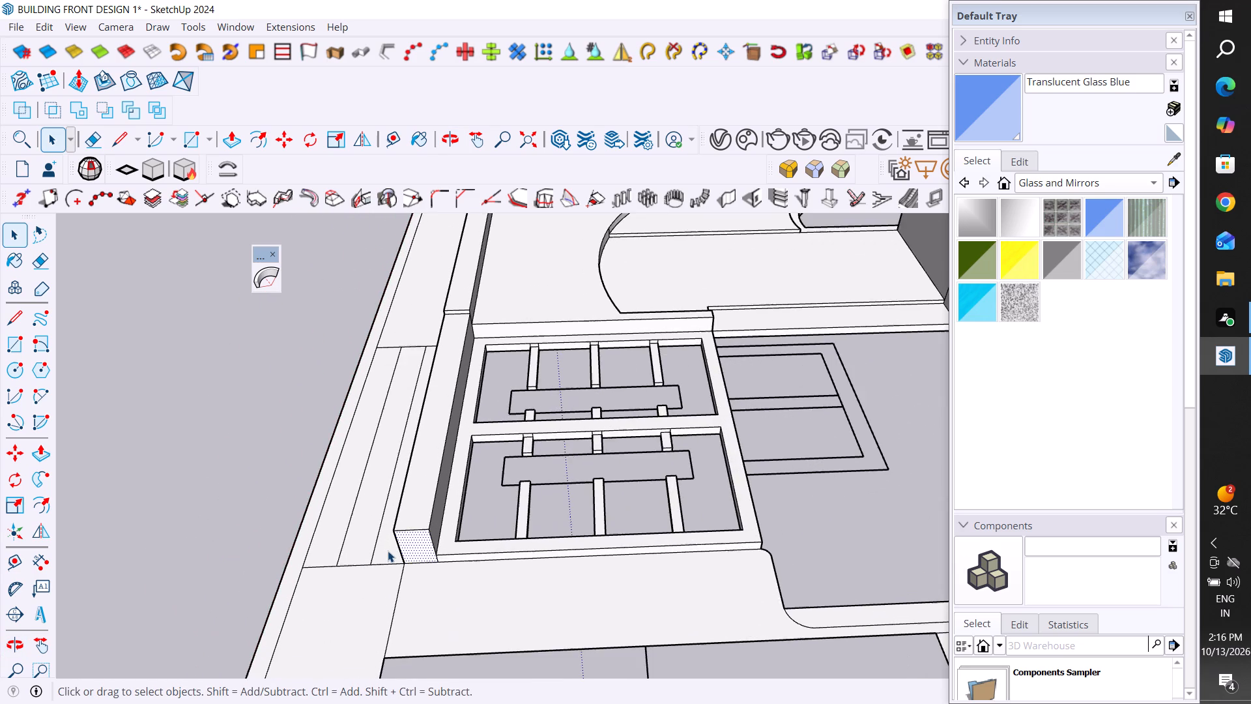
scroll(388, 551, up, 5)
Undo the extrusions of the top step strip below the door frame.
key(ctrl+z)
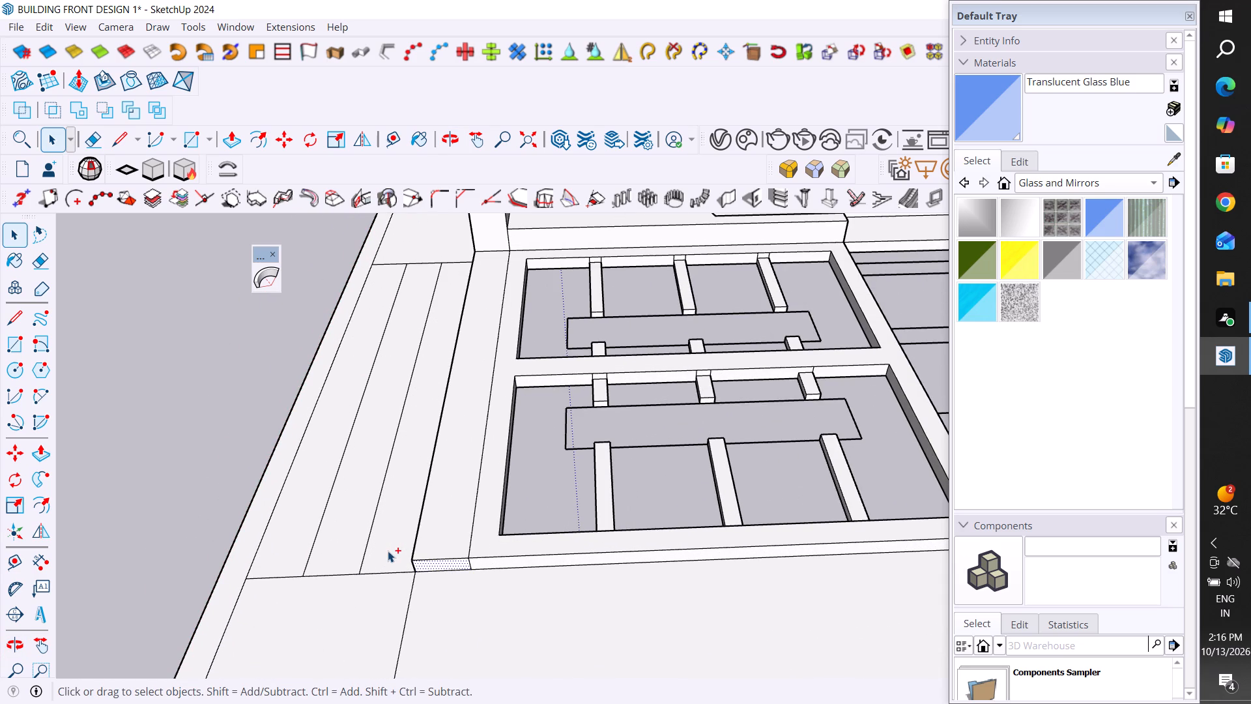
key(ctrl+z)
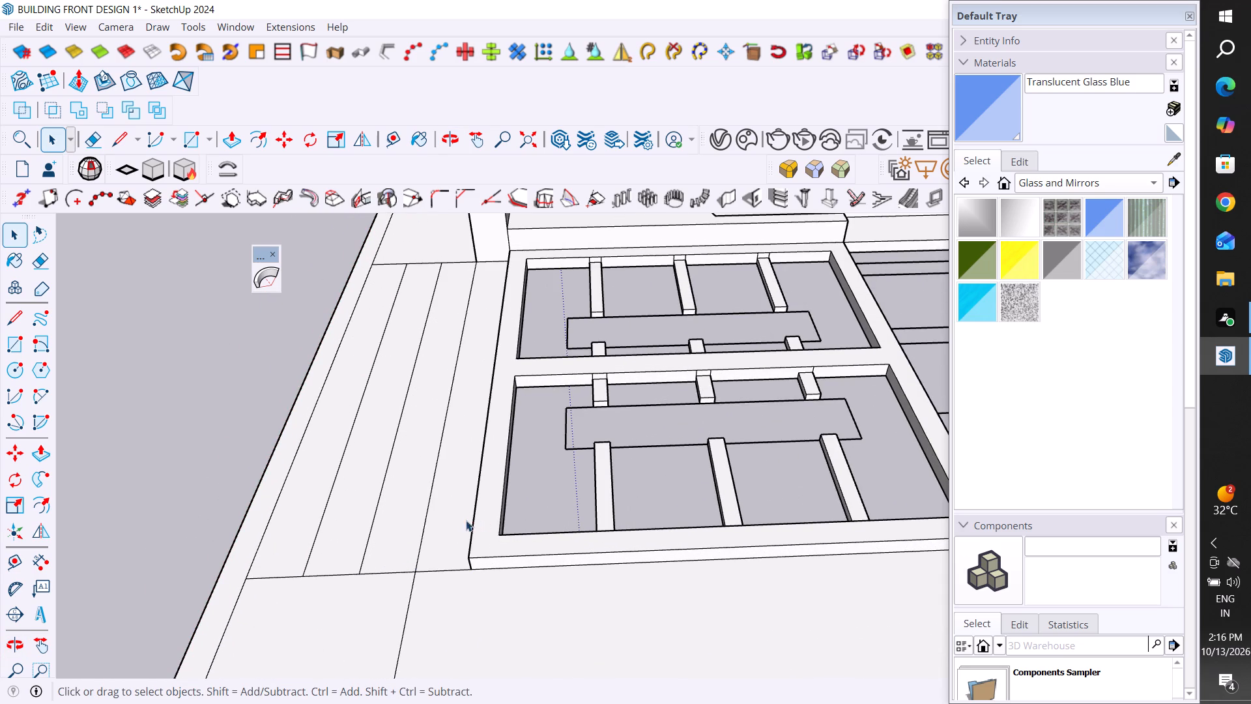
Copy the top step strip face from below the door frame to the empty area beyond the facade's bottom edge.
click(458, 516)
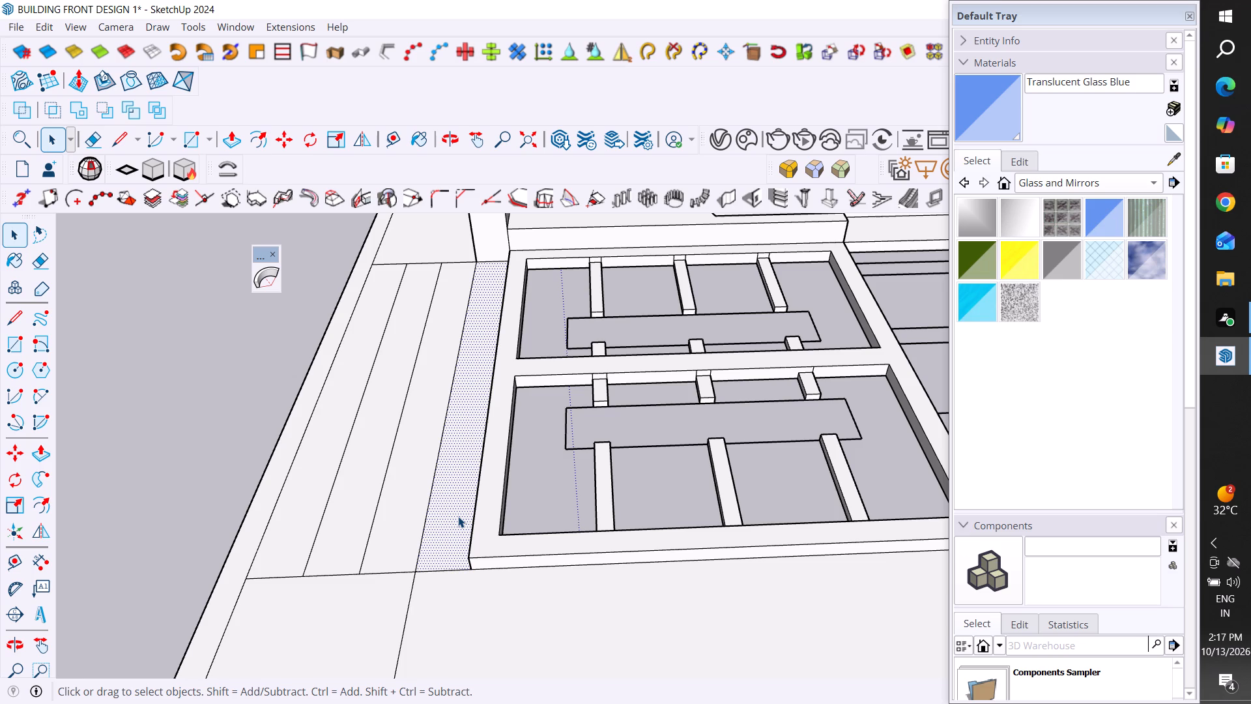
key(m)
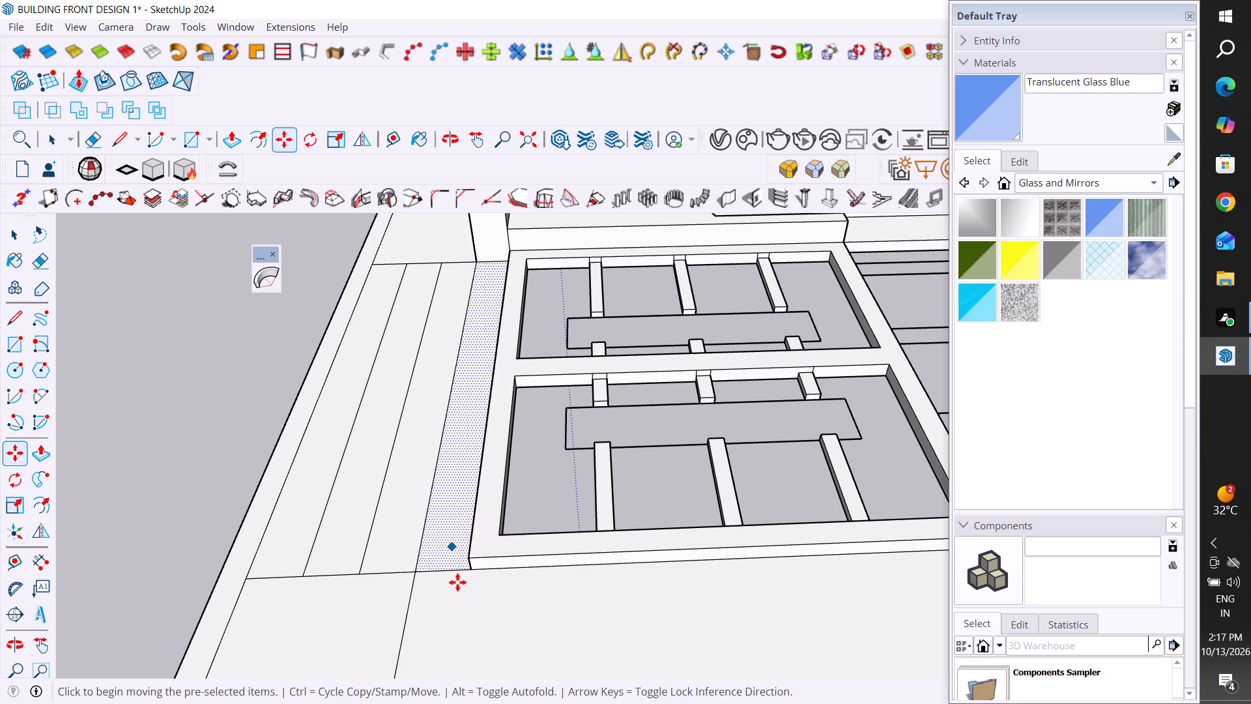
scroll(468, 596, up, 4)
scroll(588, 575, down, 11)
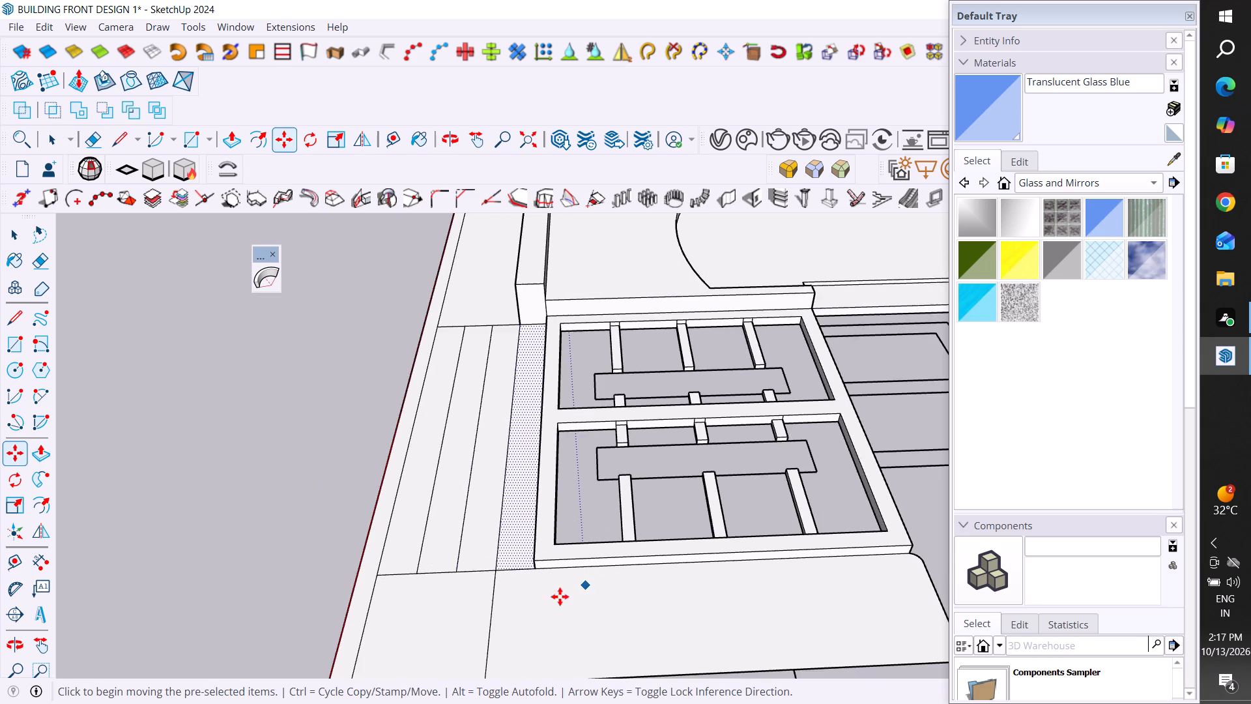
scroll(521, 580, up, 4)
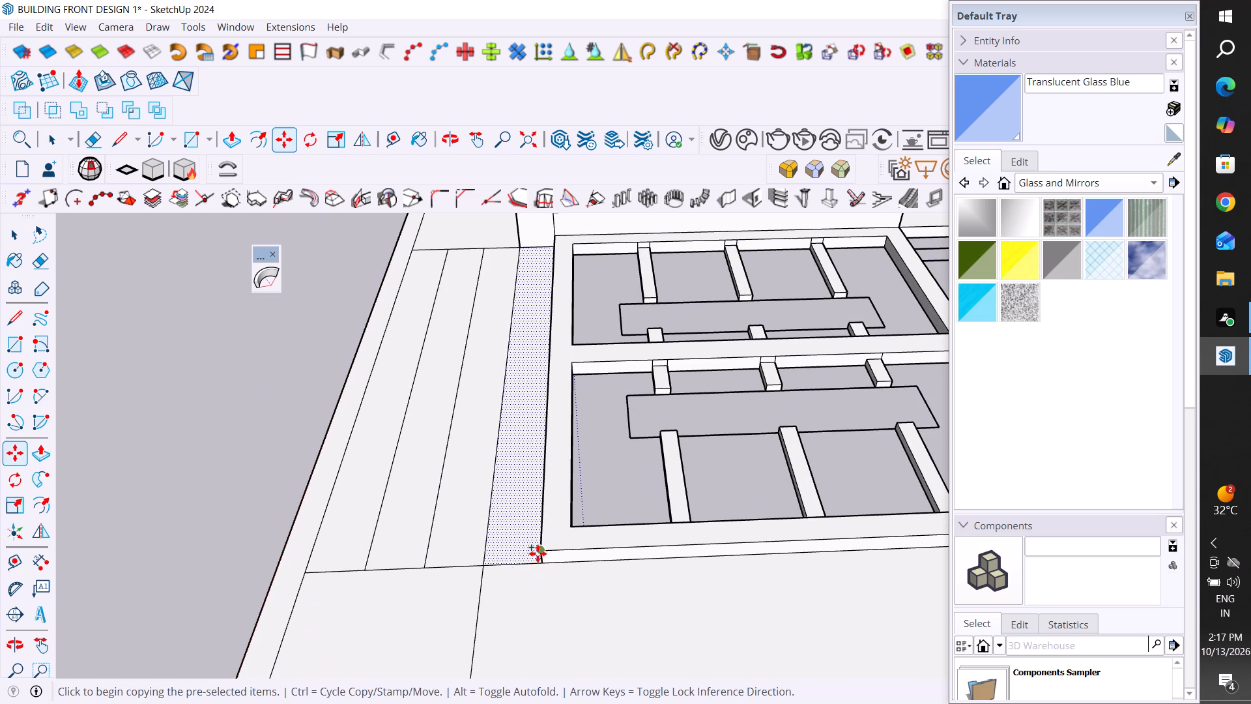
click(545, 562)
scroll(609, 542, down, 4)
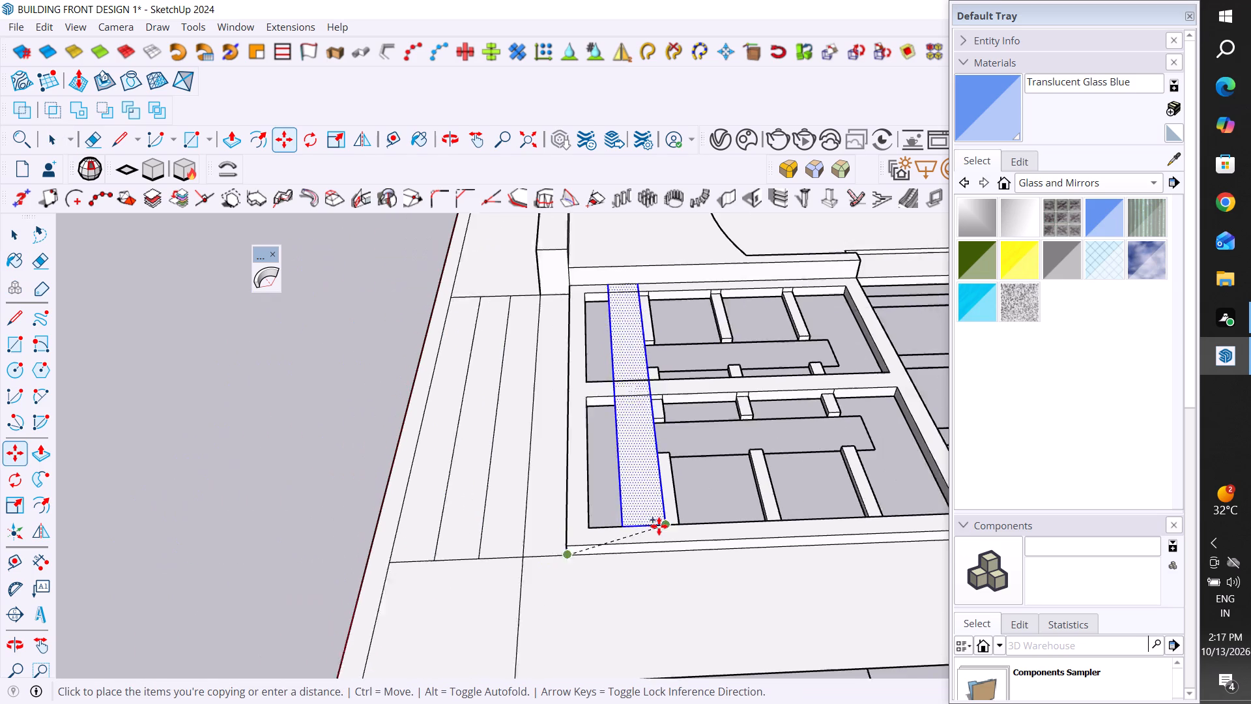
click(251, 566)
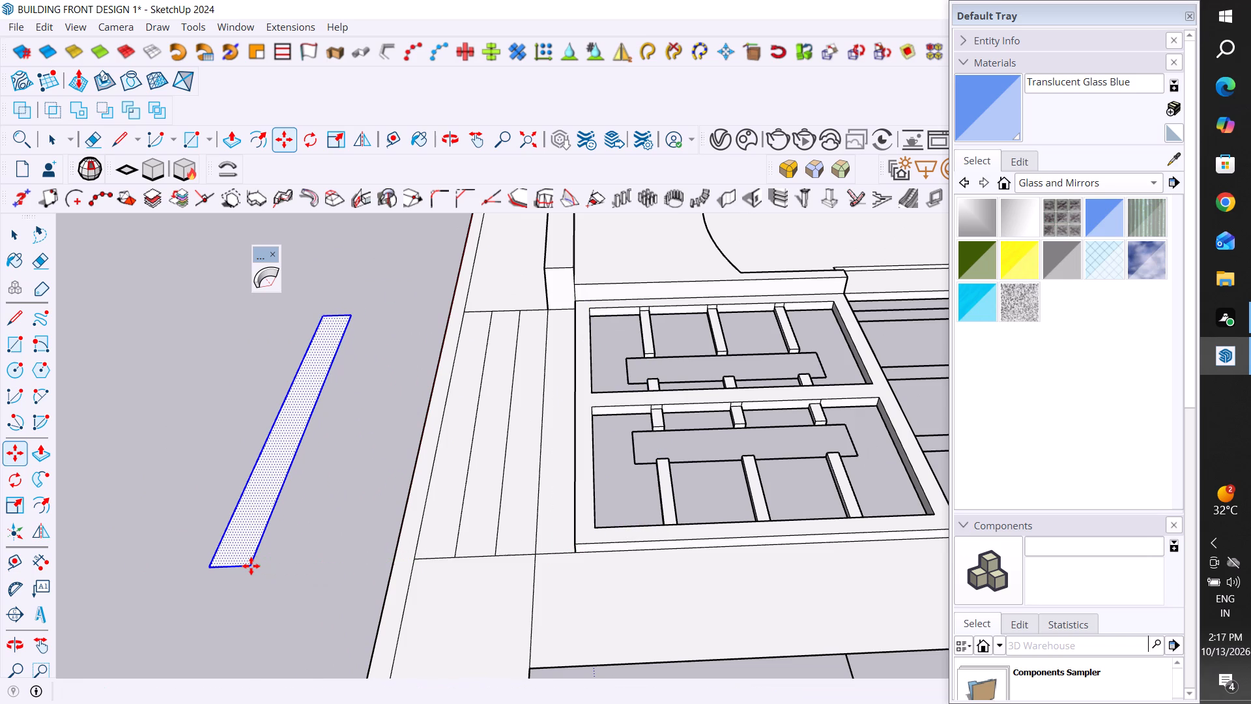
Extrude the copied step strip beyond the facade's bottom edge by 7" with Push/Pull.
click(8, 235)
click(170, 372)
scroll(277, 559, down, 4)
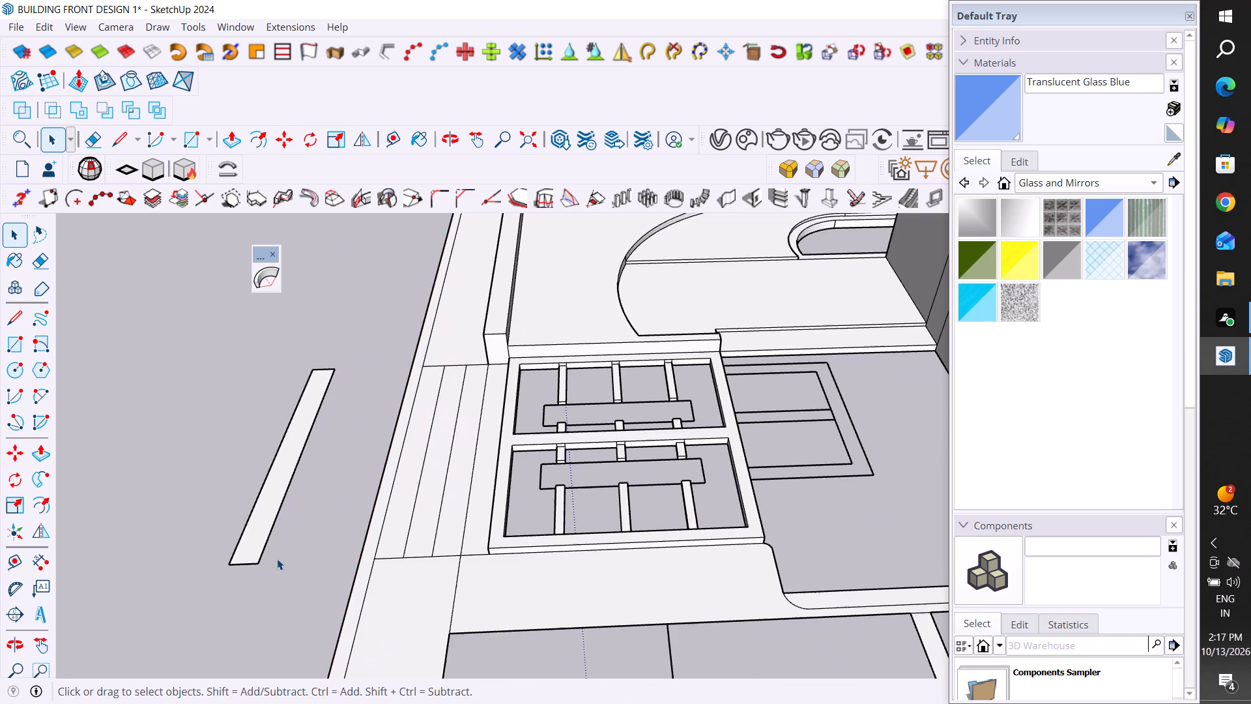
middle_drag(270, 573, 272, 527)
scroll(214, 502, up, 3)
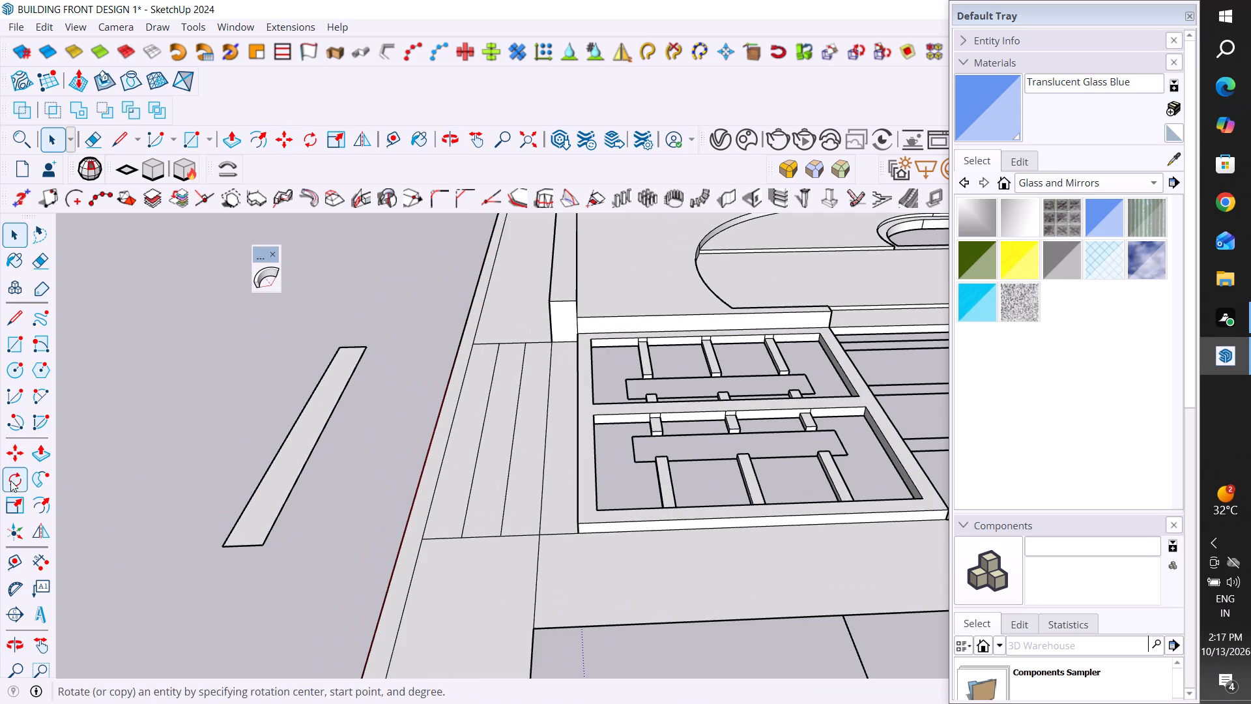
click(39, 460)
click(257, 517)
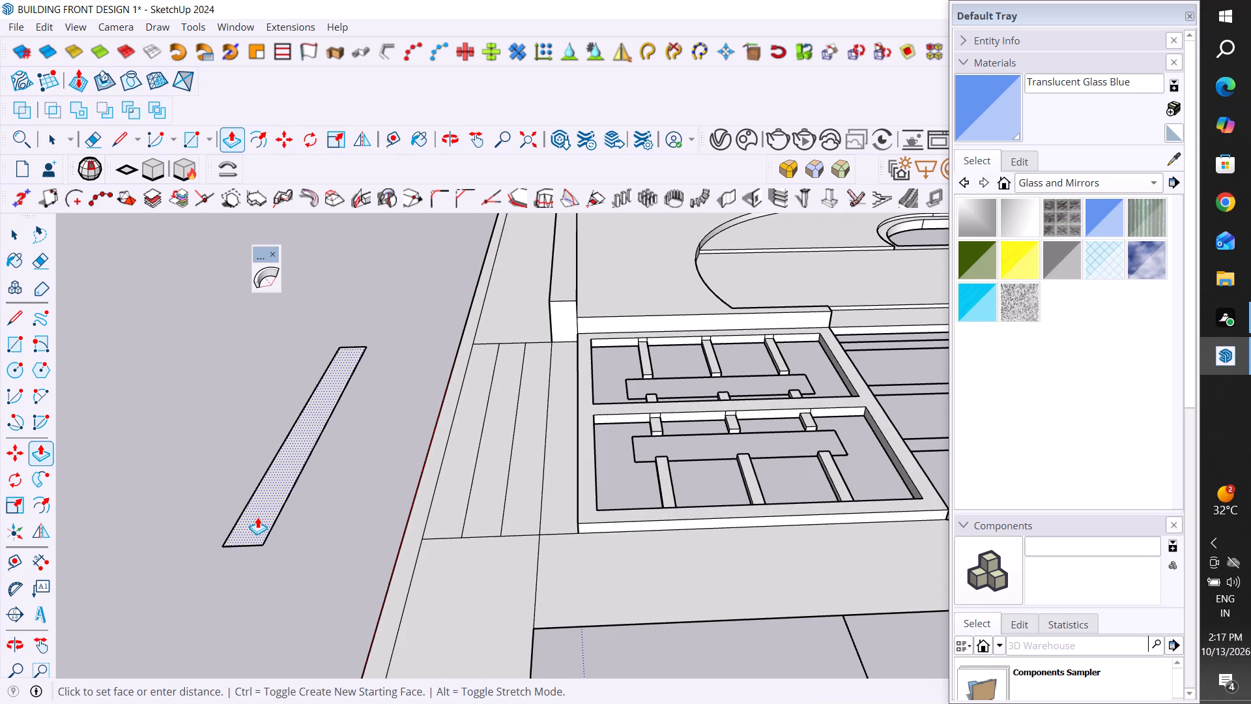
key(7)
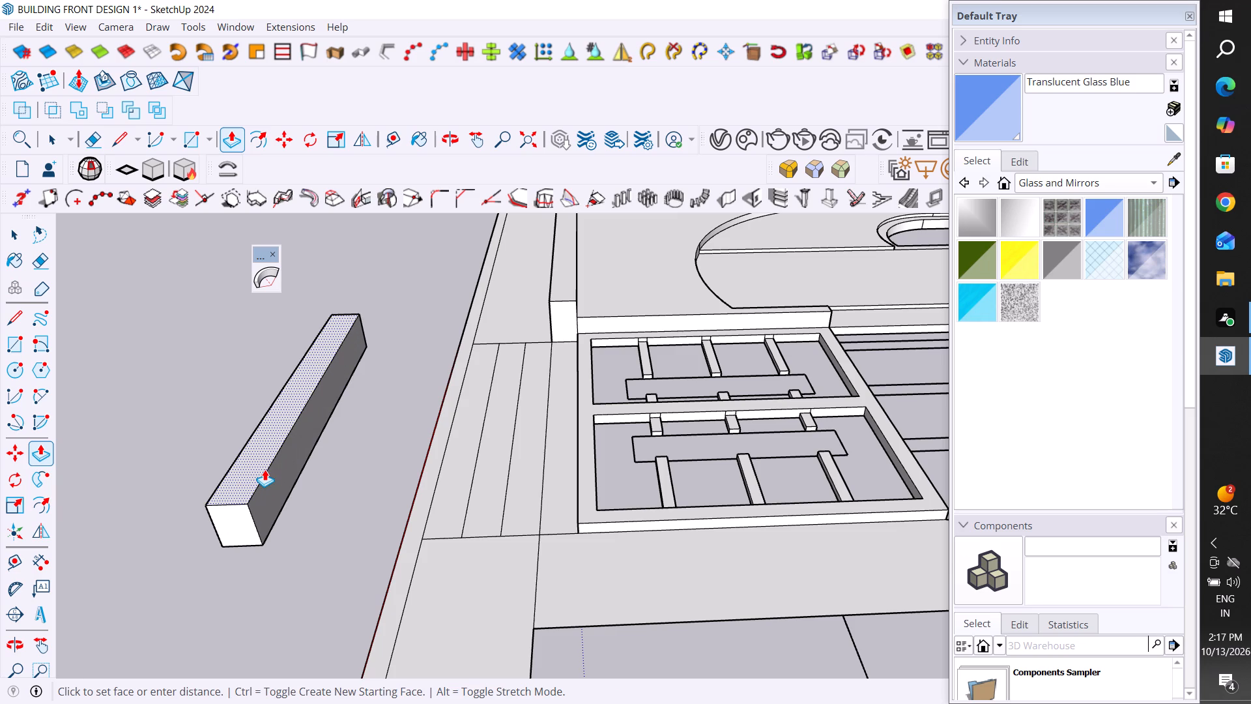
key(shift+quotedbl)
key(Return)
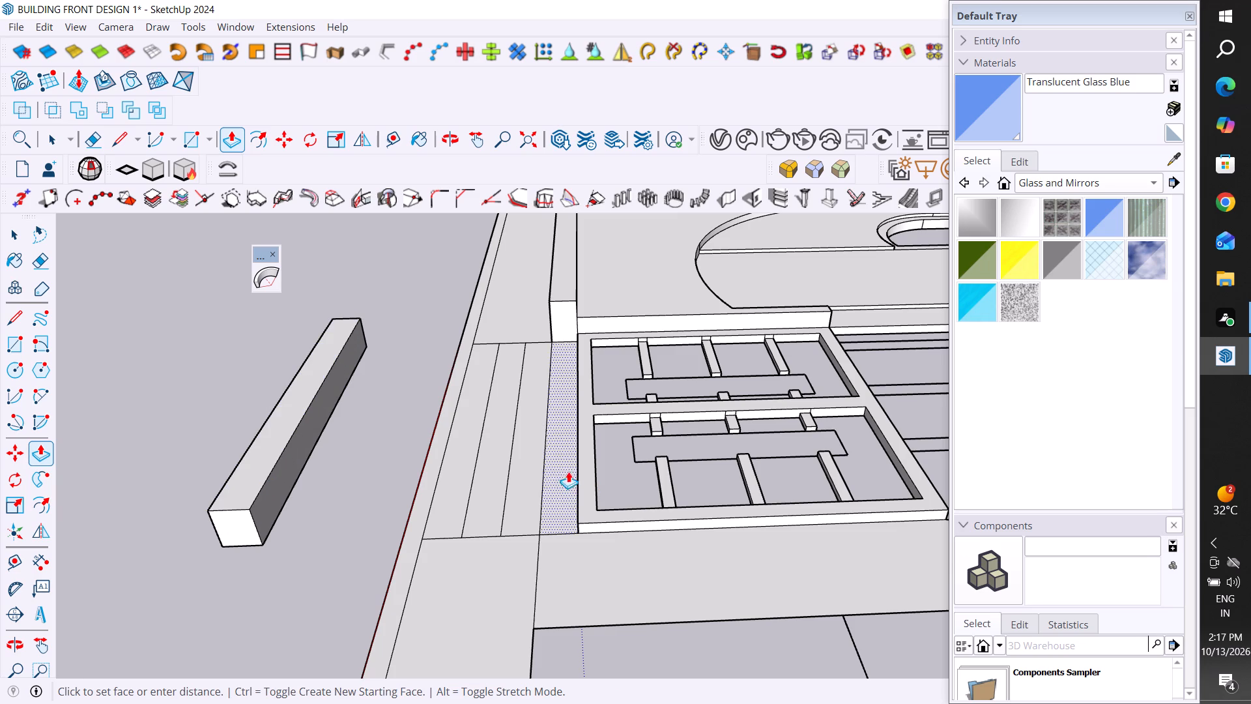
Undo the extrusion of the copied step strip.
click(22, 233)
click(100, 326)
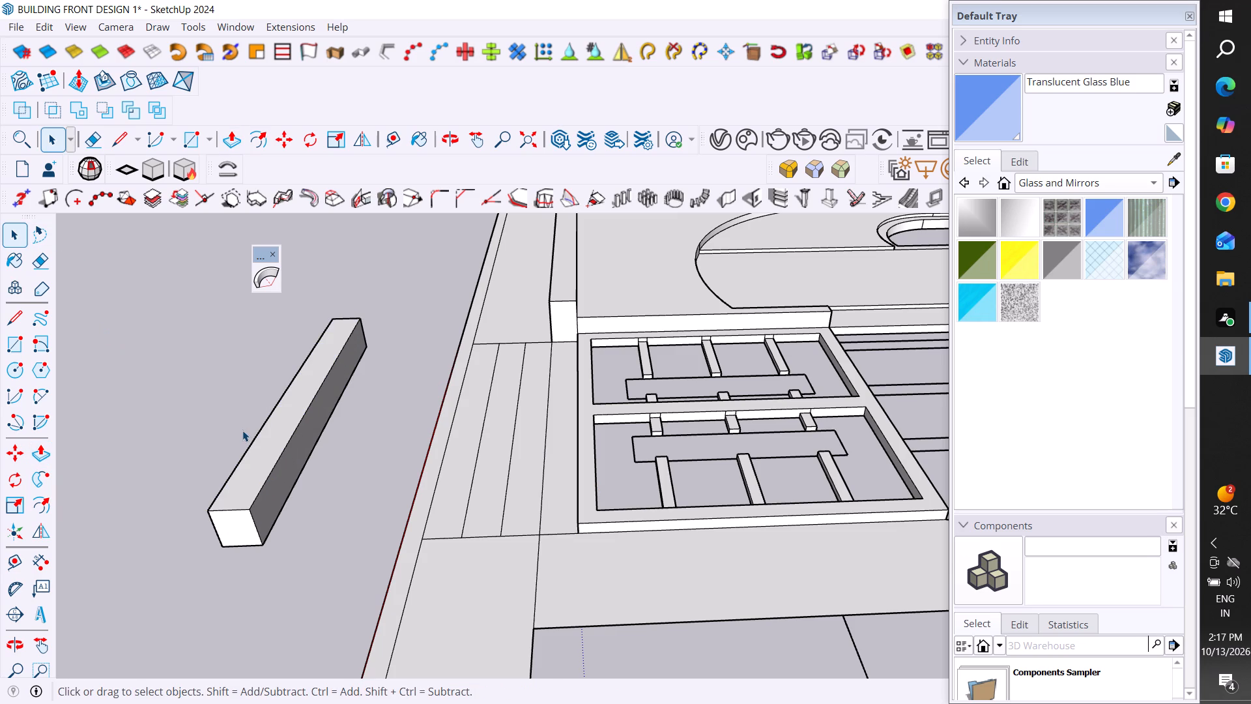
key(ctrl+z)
Extrude the copied step strip beyond the facade's bottom edge upward by 7" with Push/Pull.
middle_drag(274, 519, 209, 516)
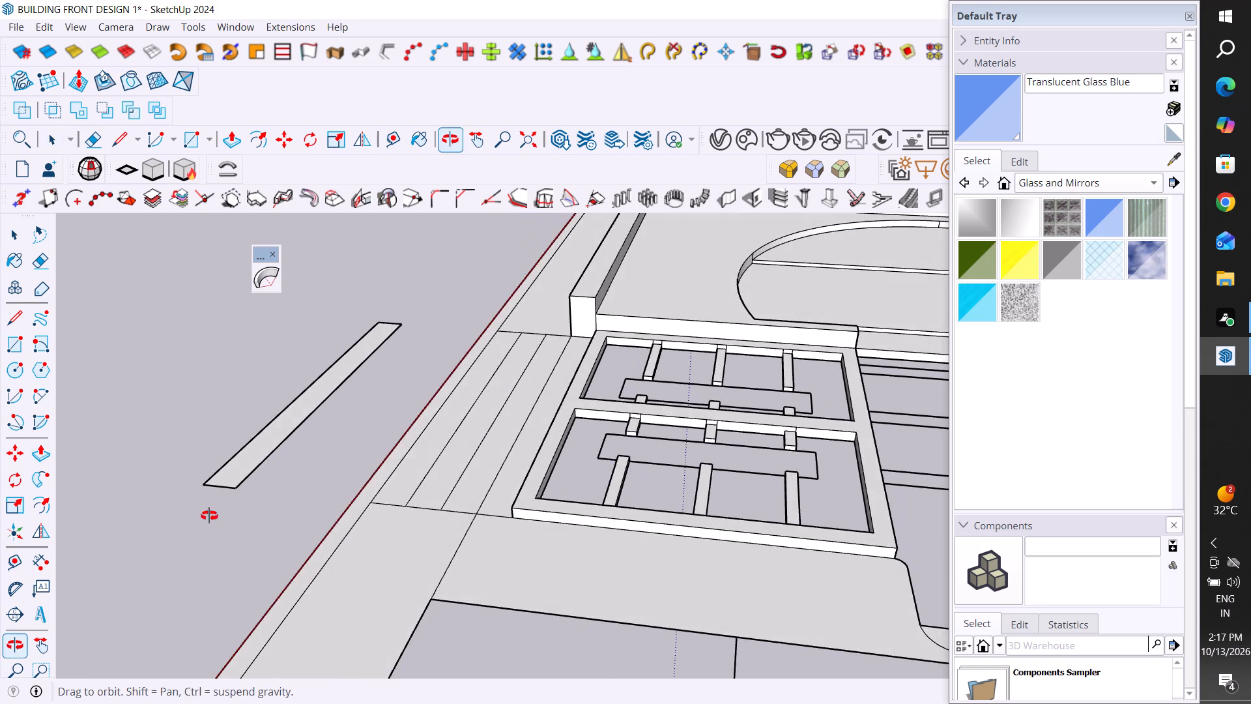
scroll(229, 364, up, 4)
middle_drag(384, 516, 280, 536)
scroll(280, 536, up, 1)
scroll(145, 447, up, 5)
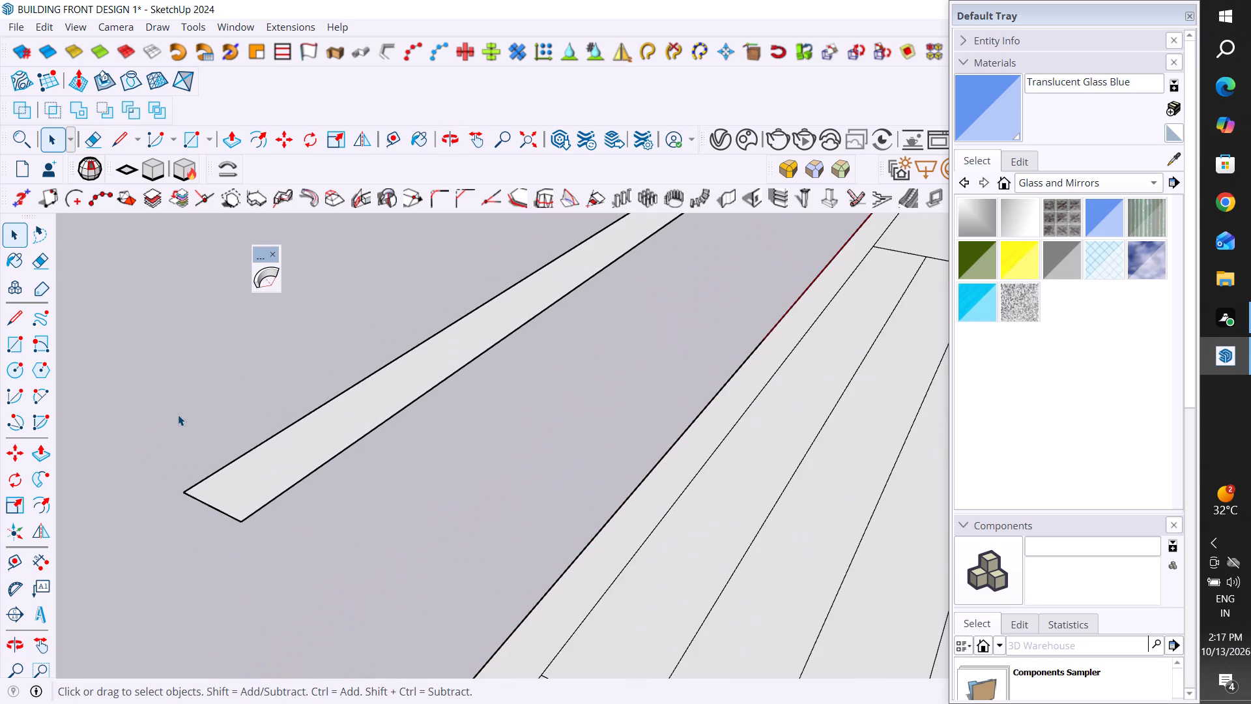
click(42, 451)
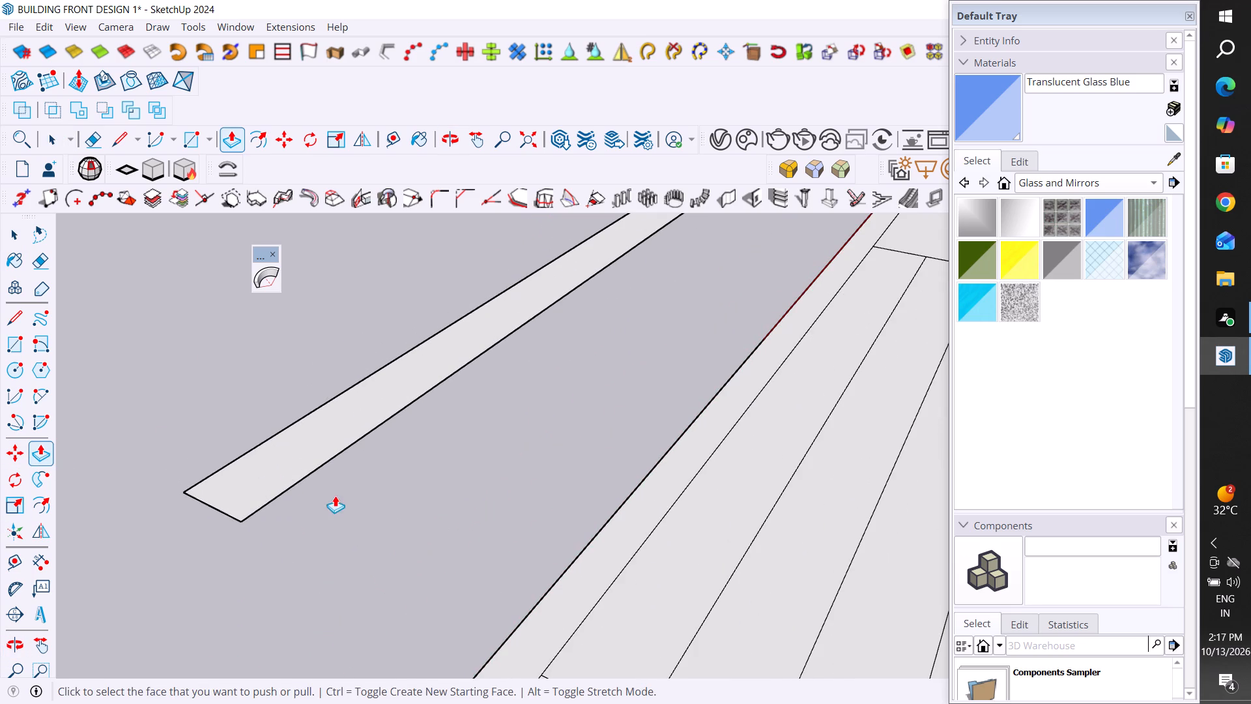
click(284, 456)
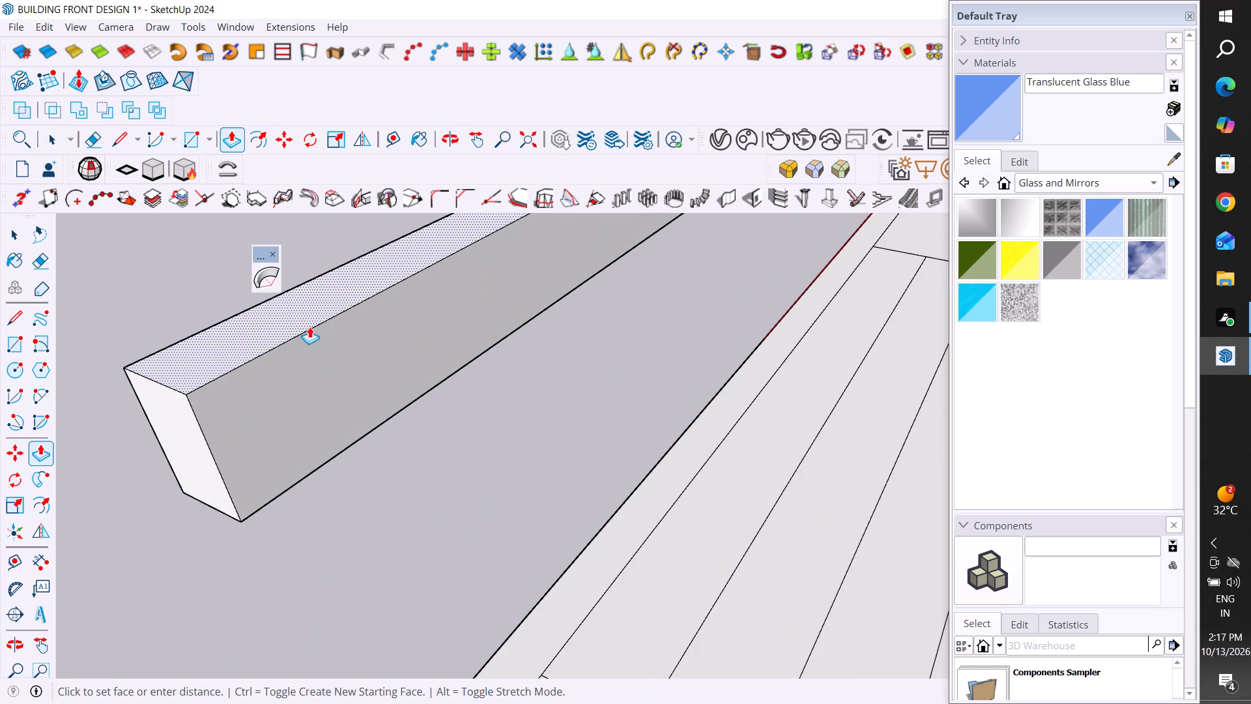
text(7")
key(Return)
Select all faces and edges of the extruded step block and make them a group.
click(8, 231)
triple_click(287, 387)
click(287, 387)
right_click(287, 387)
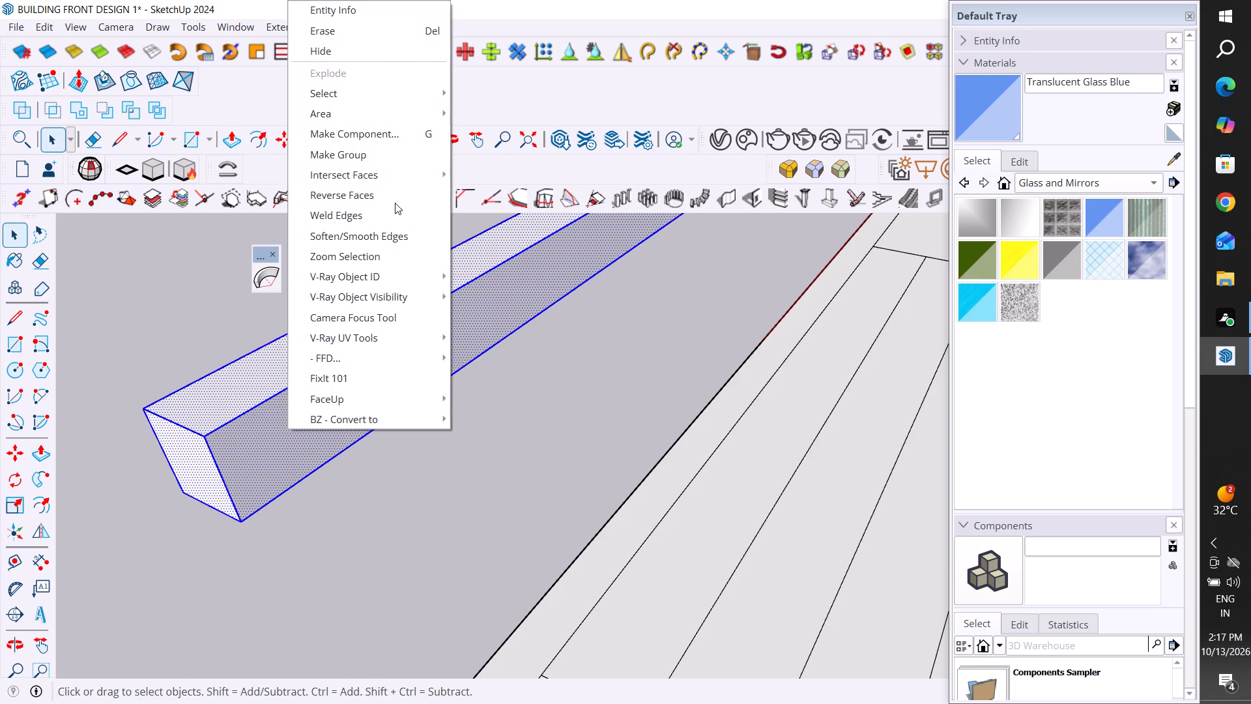
click(407, 152)
Copy the grouped step block onto the top step strip directly below the door frame, aligning their end corners.
scroll(533, 435, down, 10)
middle_drag(498, 501, 554, 484)
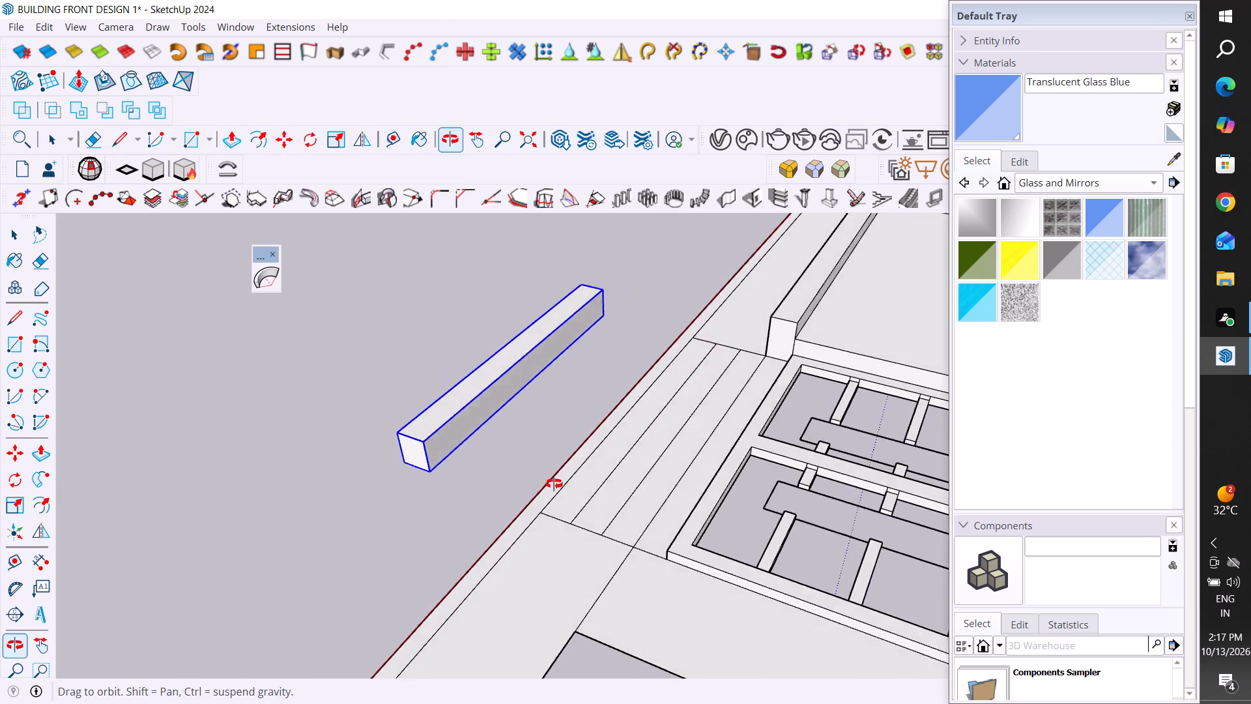
middle_drag(554, 484, 581, 476)
key(m)
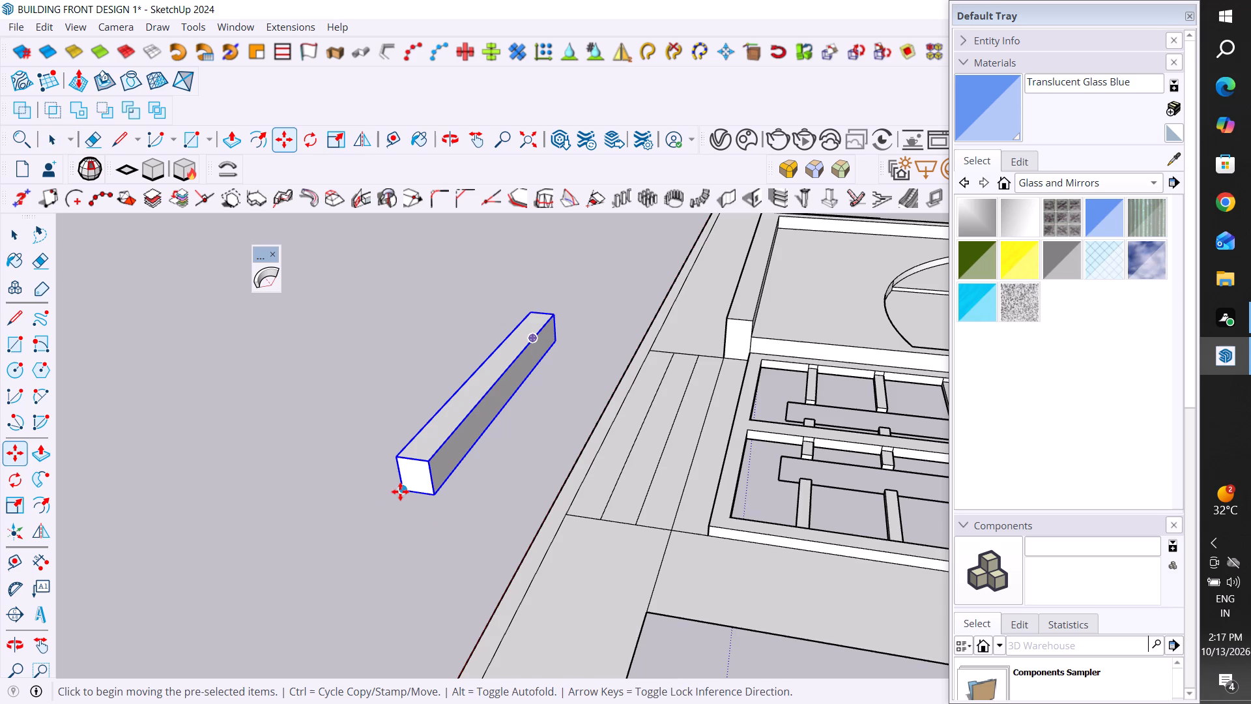
click(400, 491)
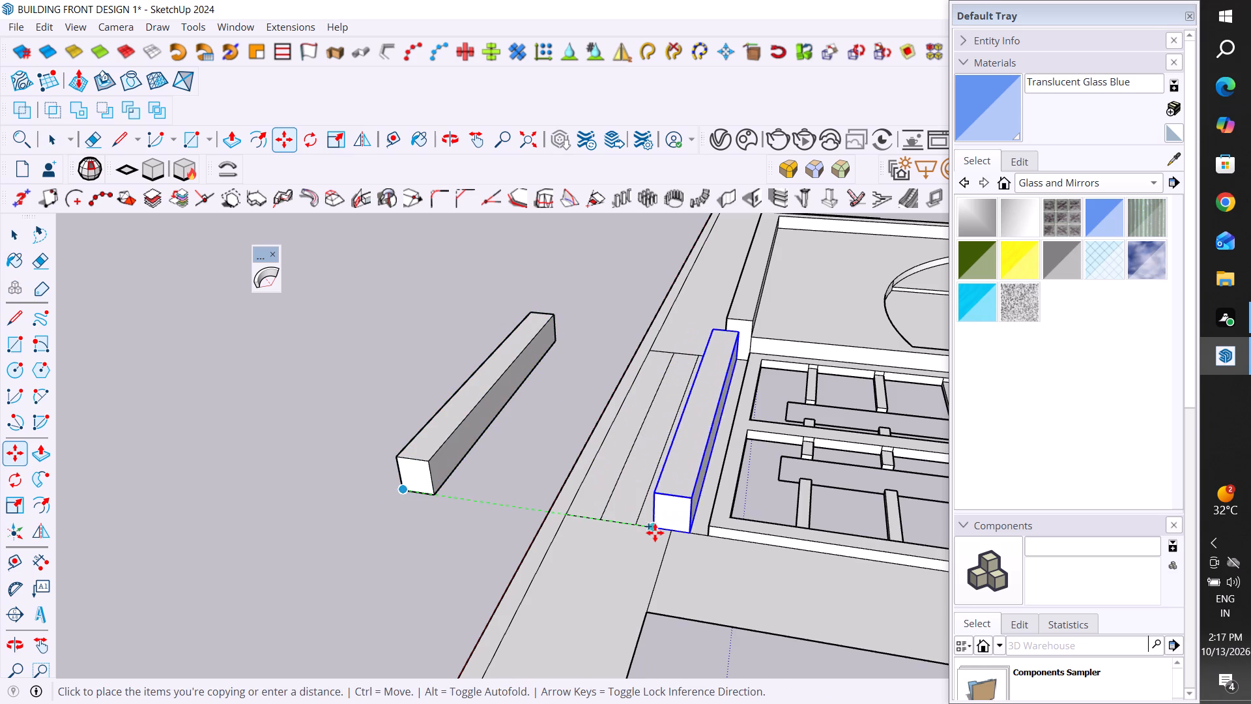
click(681, 530)
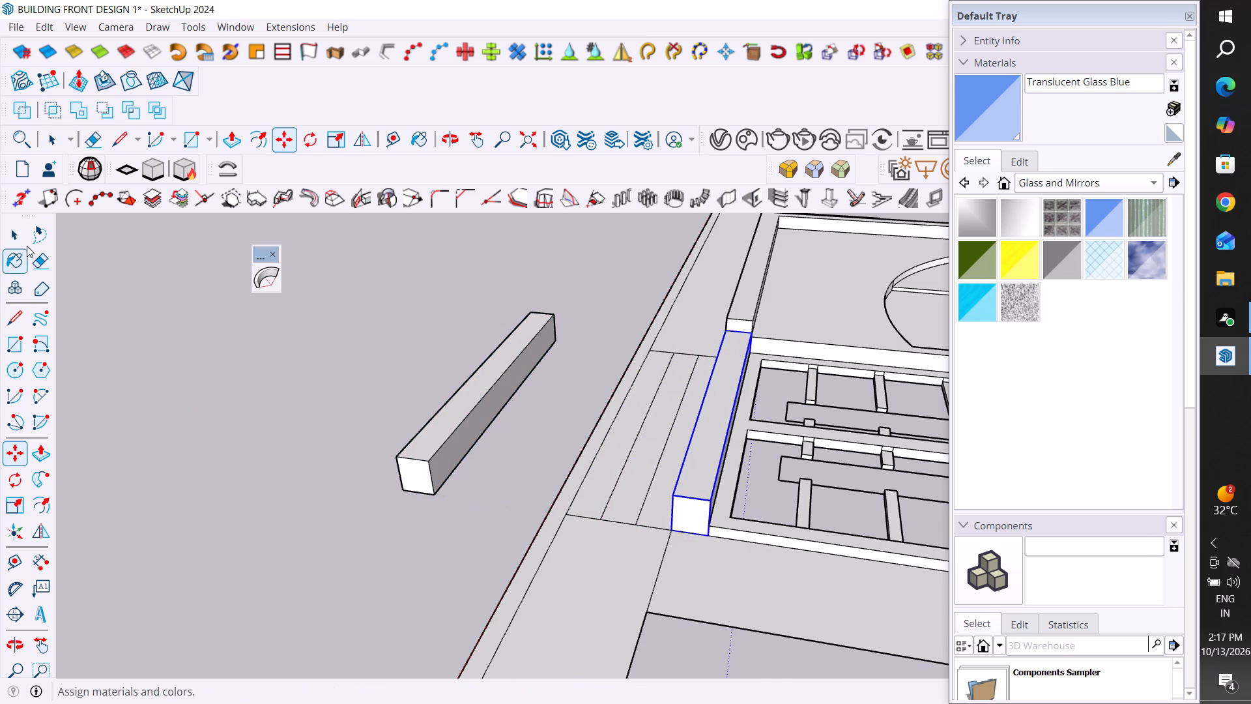
Place a guide line 6" above the bottom edge of the separate step block's end face.
click(11, 235)
scroll(196, 518, down, 3)
middle_drag(208, 529, 308, 490)
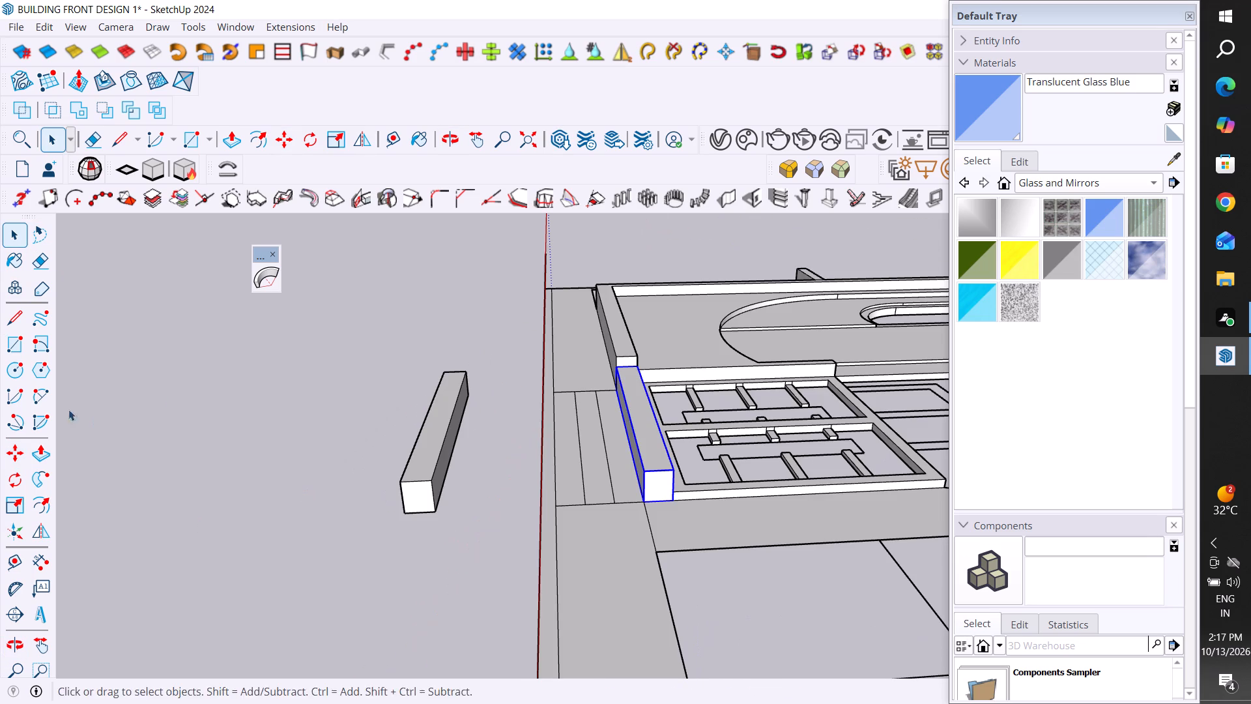
scroll(422, 498, up, 3)
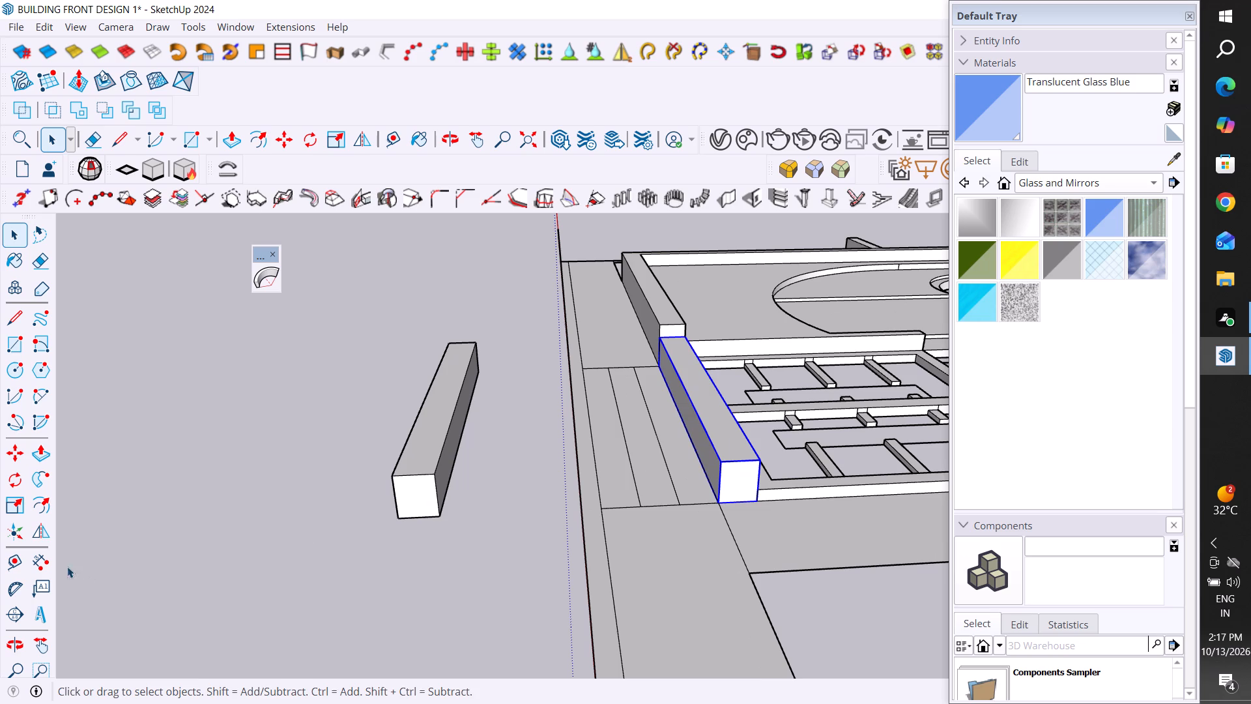
click(15, 559)
click(416, 515)
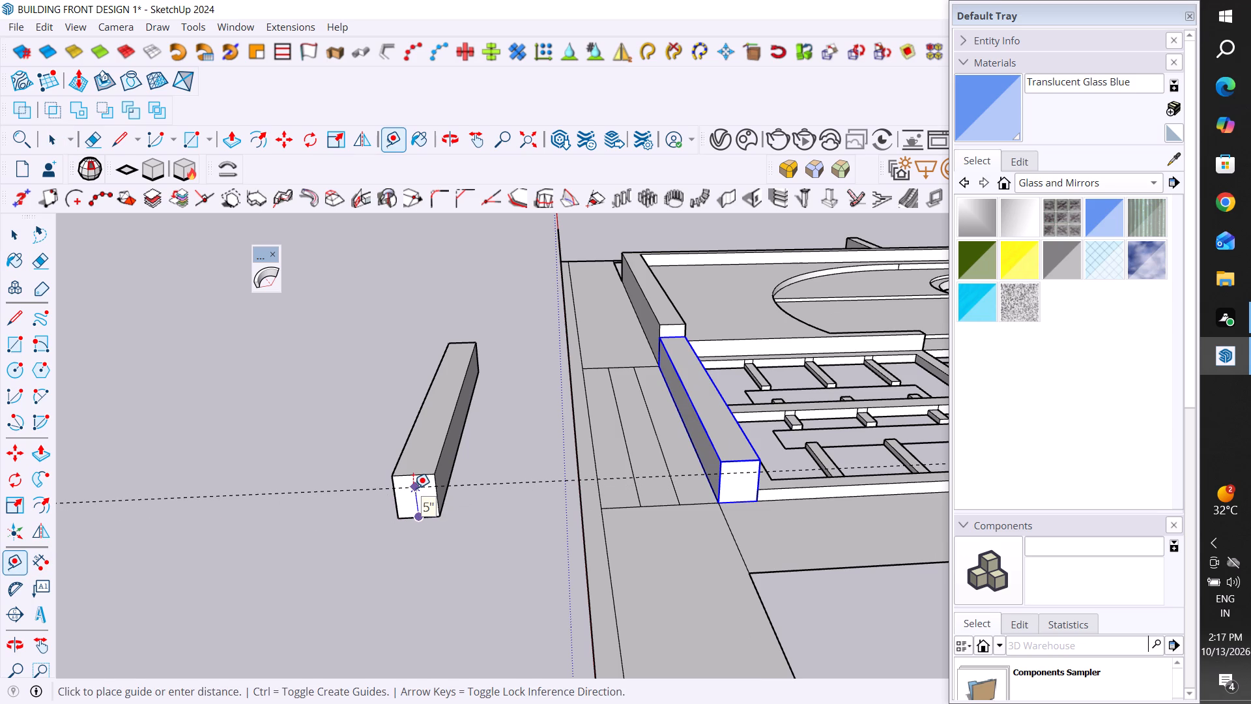
text(6")
key(Return)
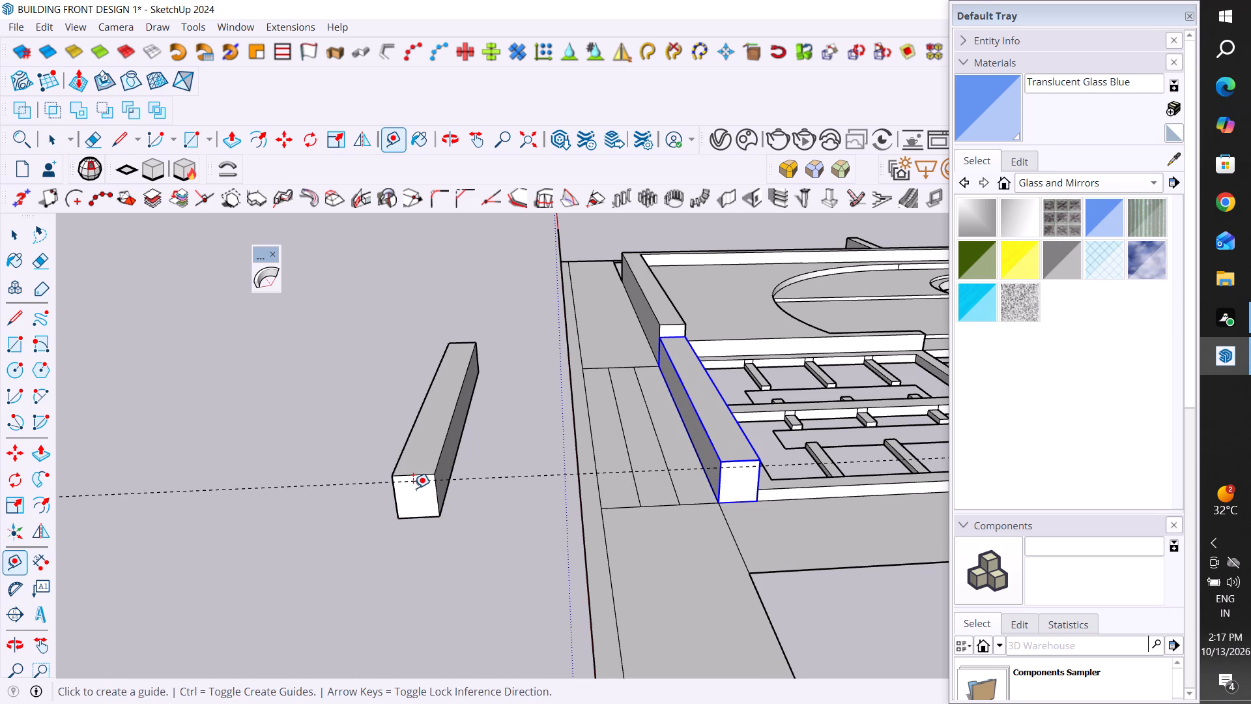
Inside the separate step block's group, push its top face down to the 6" guide line and exit the group.
click(14, 224)
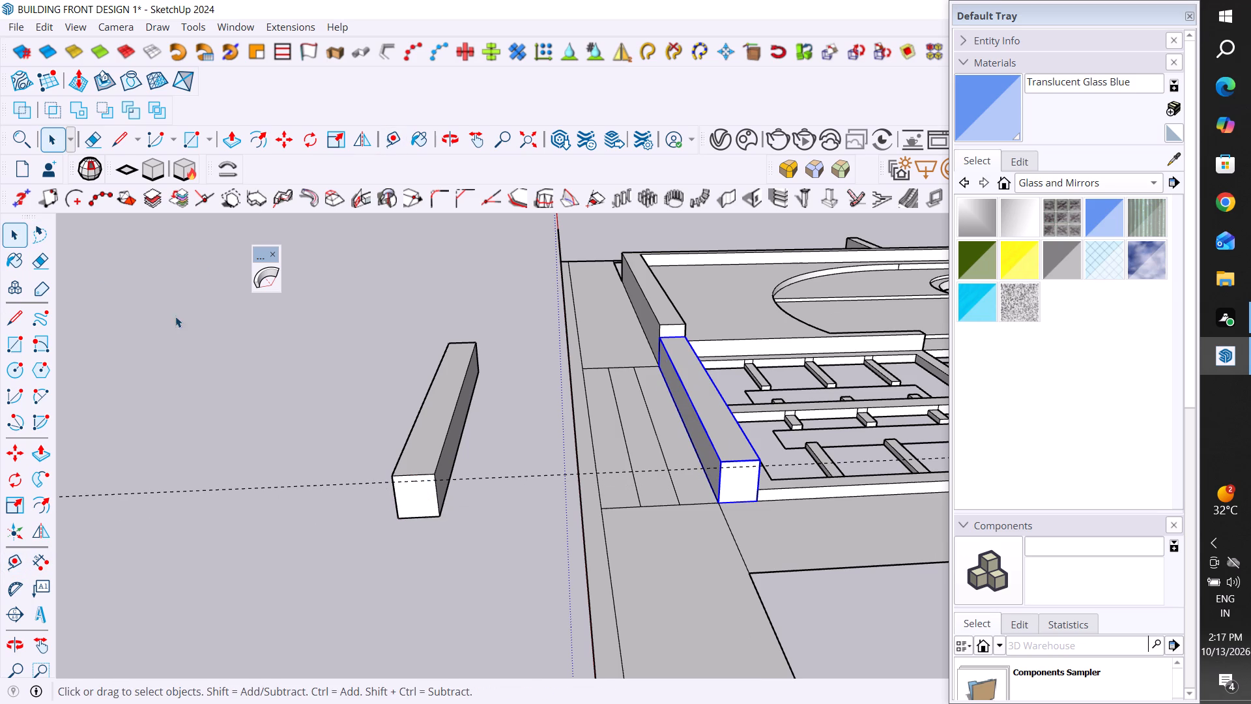
click(354, 402)
scroll(421, 495, up, 3)
middle_drag(431, 490, 448, 458)
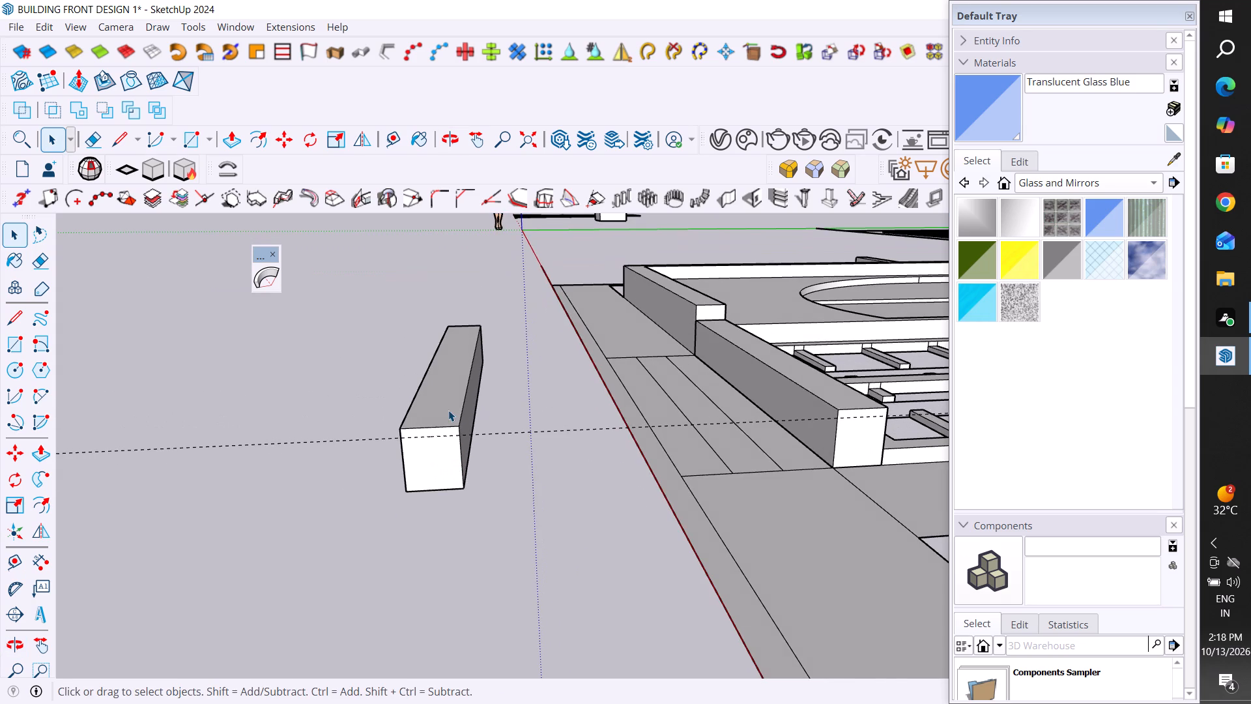
click(448, 410)
scroll(435, 415, up, 7)
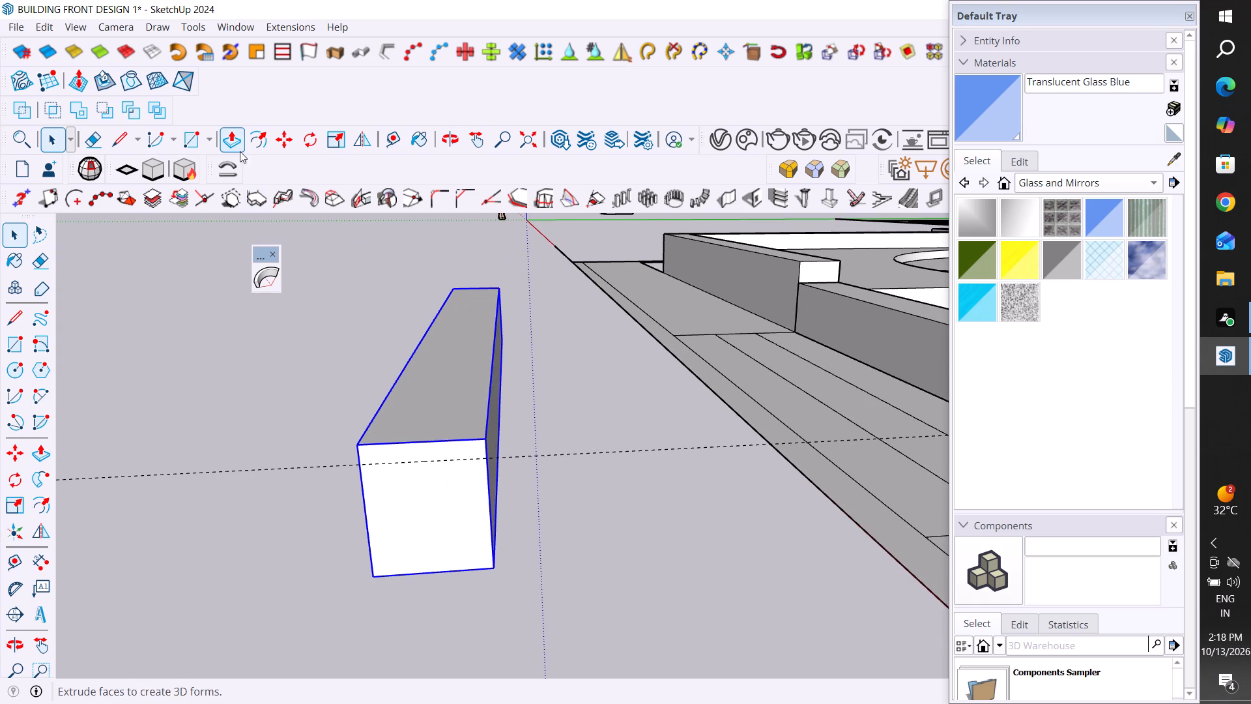
click(235, 143)
click(11, 237)
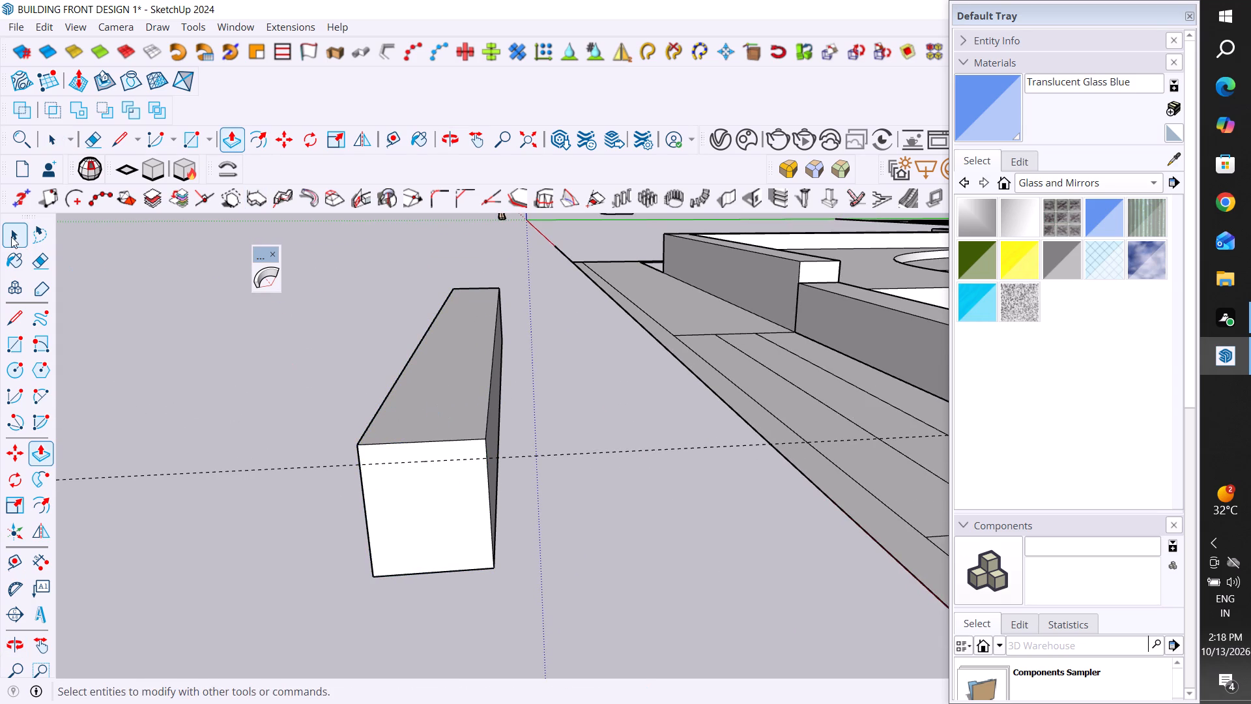
double_click(446, 398)
click(446, 398)
click(446, 398)
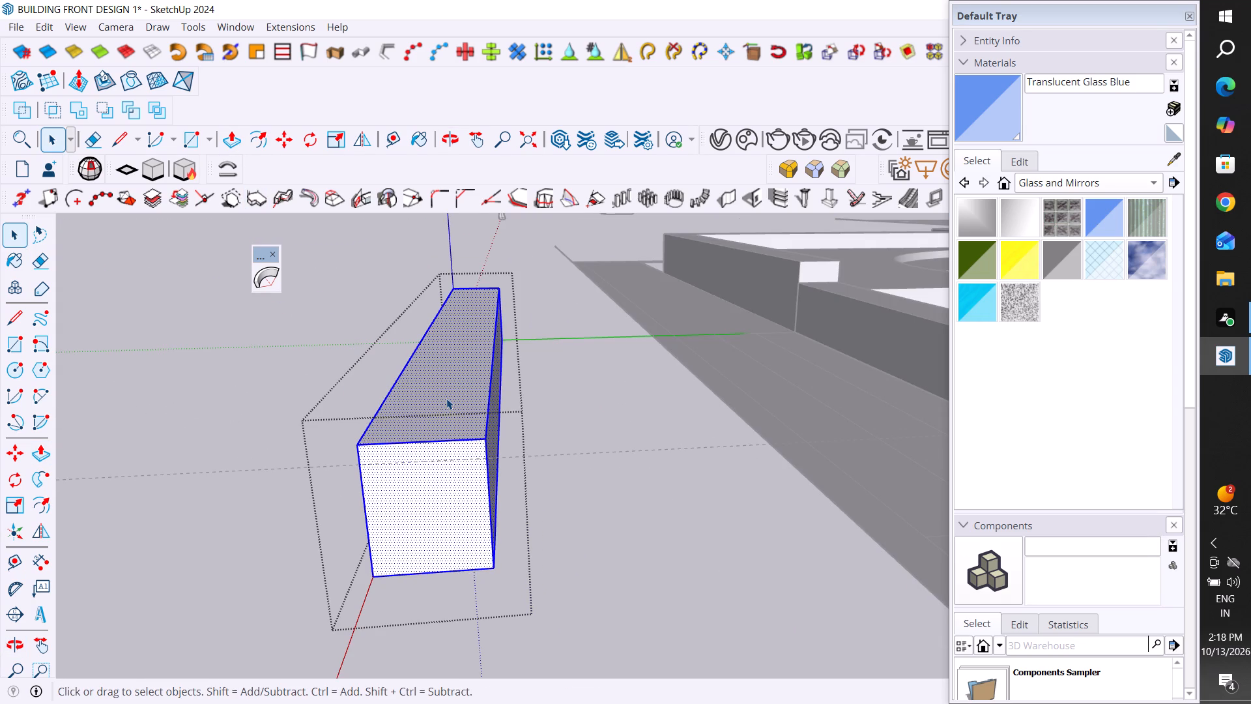
click(232, 137)
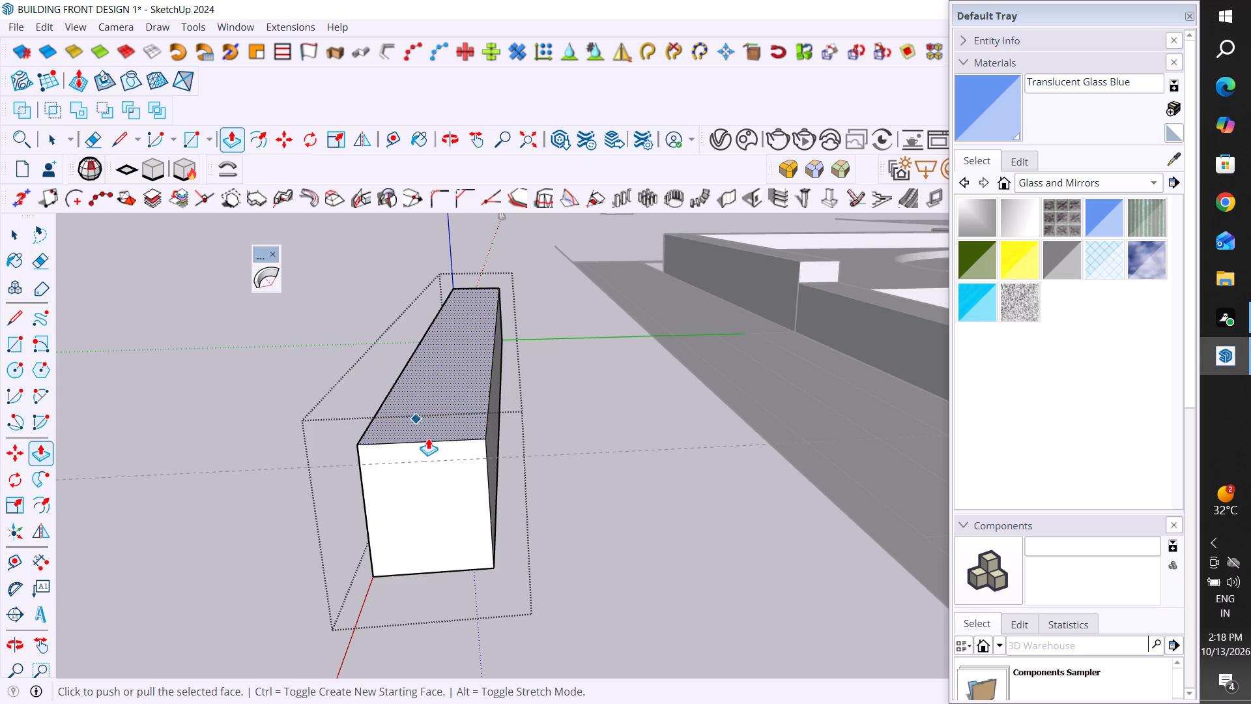
click(429, 433)
click(440, 456)
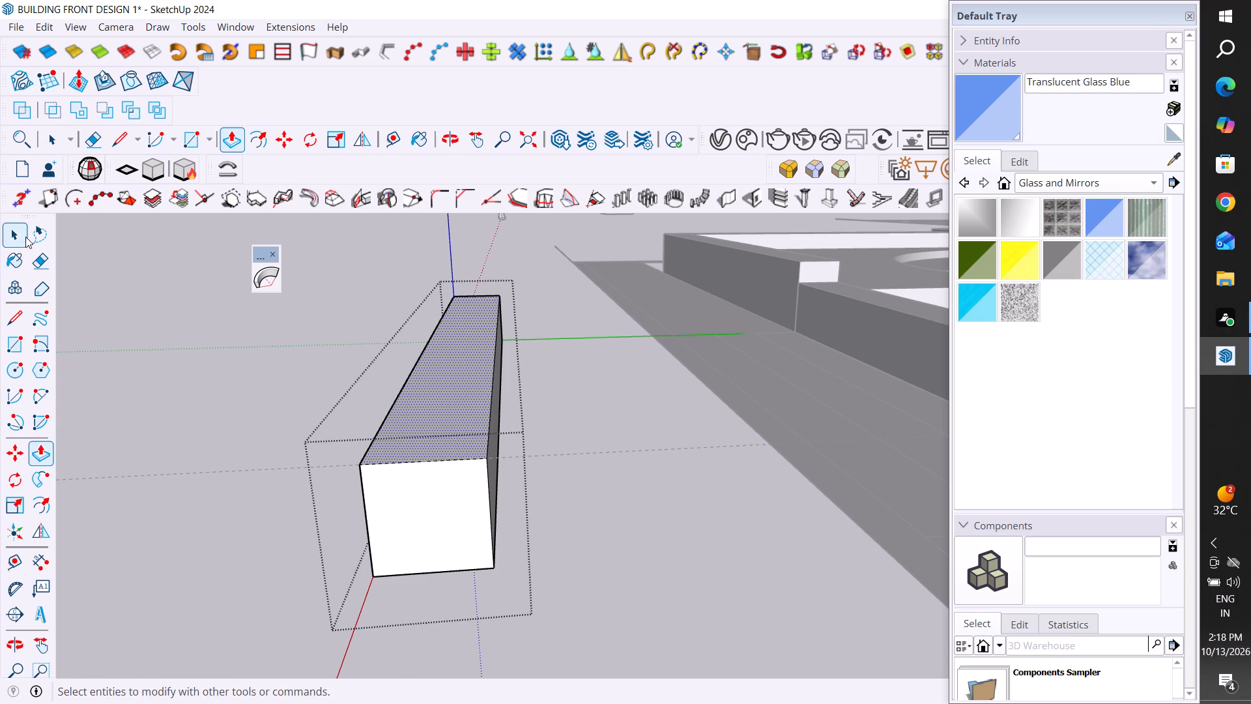
click(19, 233)
click(270, 407)
triple_click(449, 478)
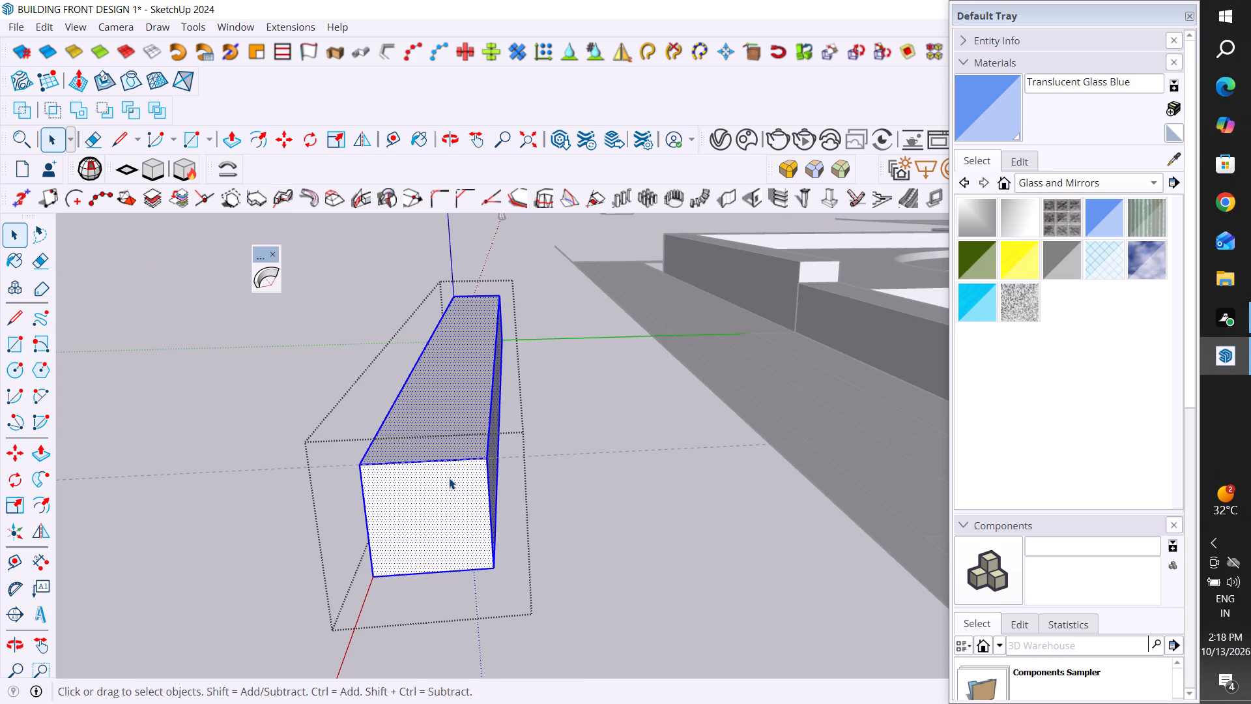
click(605, 508)
Copy the 6" step block twice diagonally downward, joining corner to corner to form a three-step stair.
scroll(627, 480, down, 6)
click(526, 495)
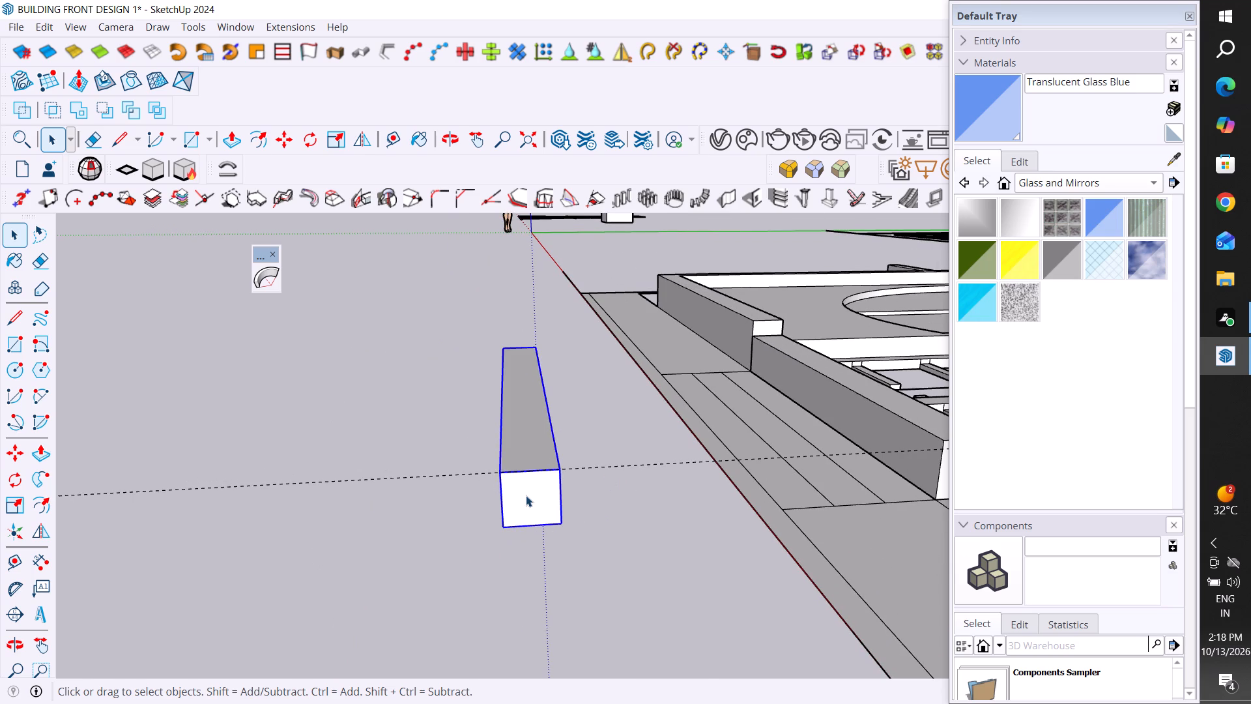
key(m)
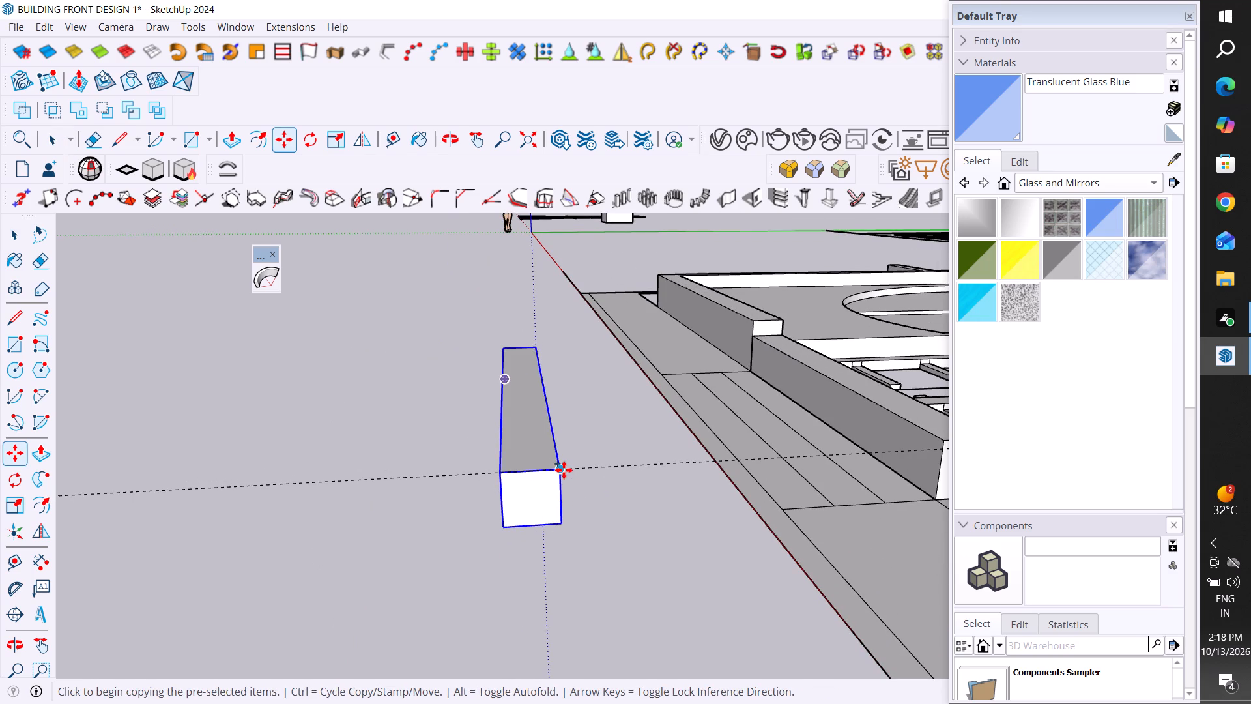
click(564, 470)
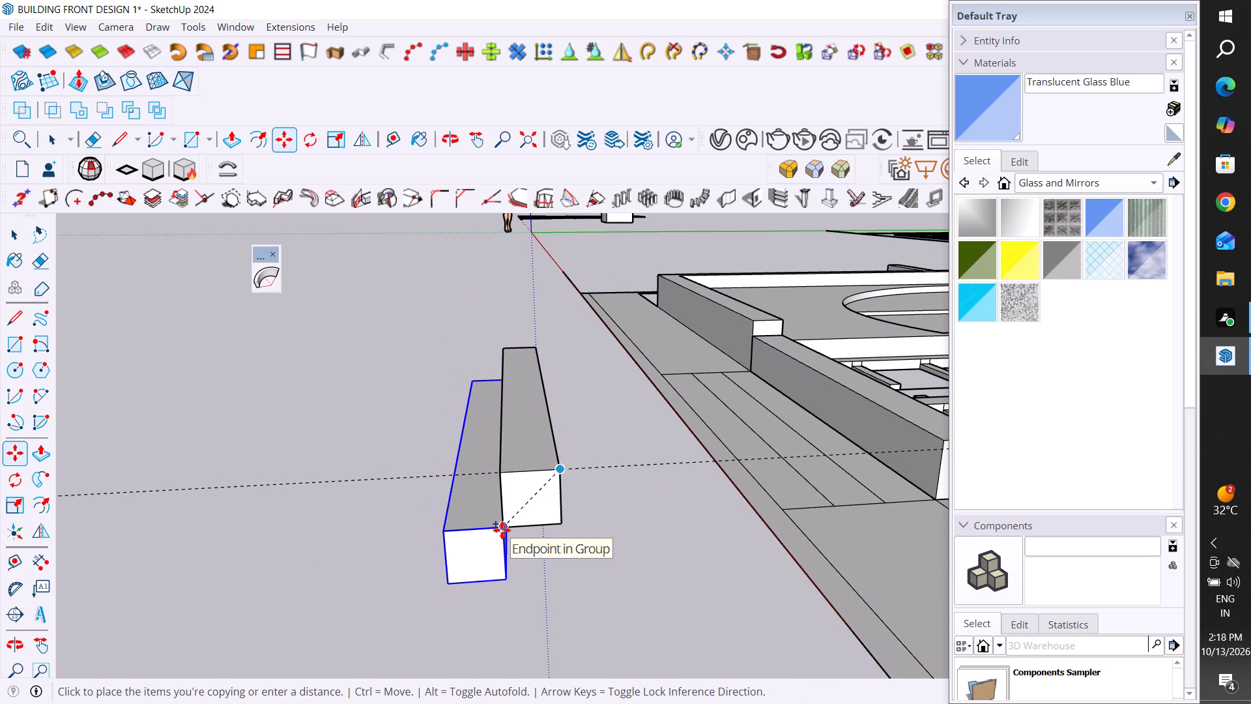
click(502, 530)
ctrl+click(502, 530)
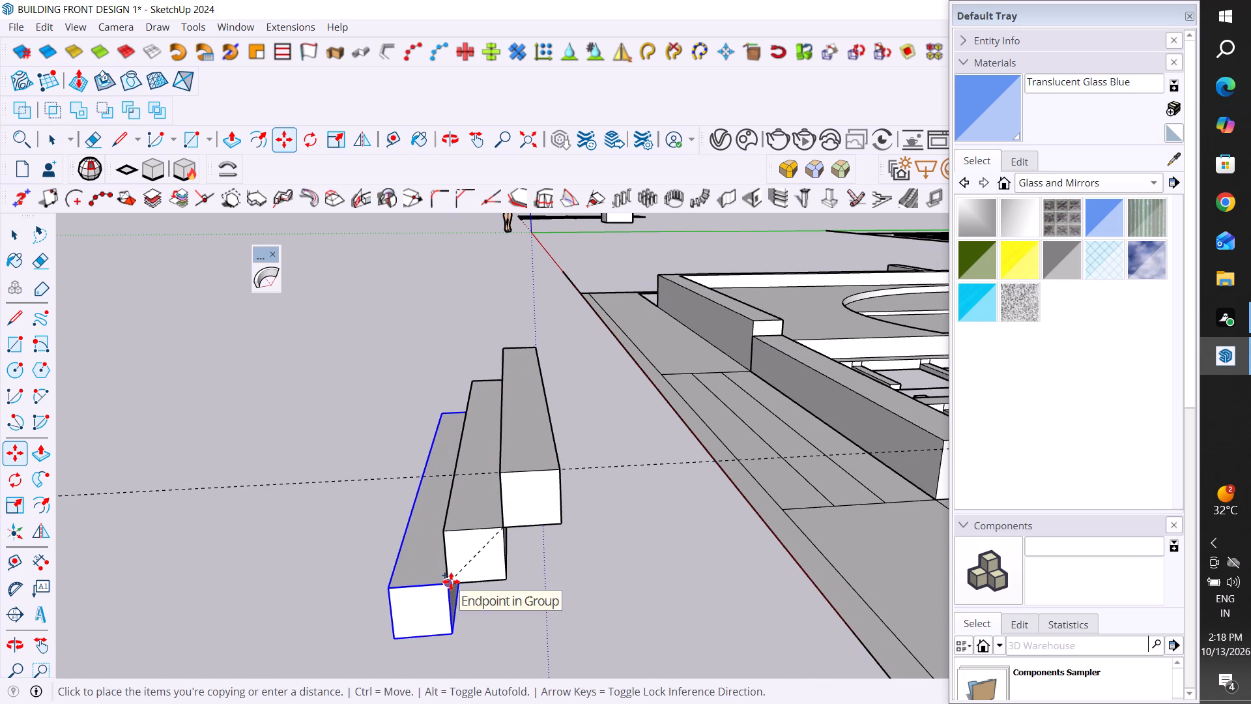
click(451, 581)
Combine the three stacked step blocks and the guide line crossing them into one stair group.
scroll(451, 581, down, 3)
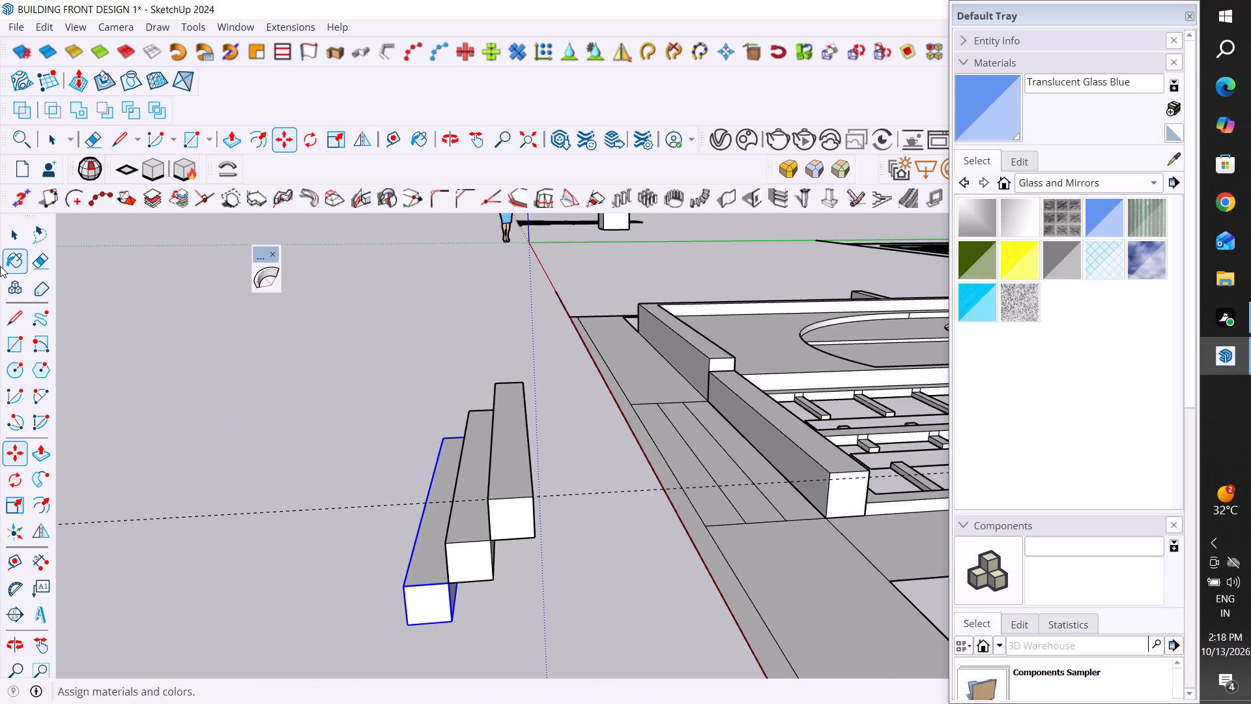
click(23, 224)
drag(541, 337, 296, 641)
right_click(425, 601)
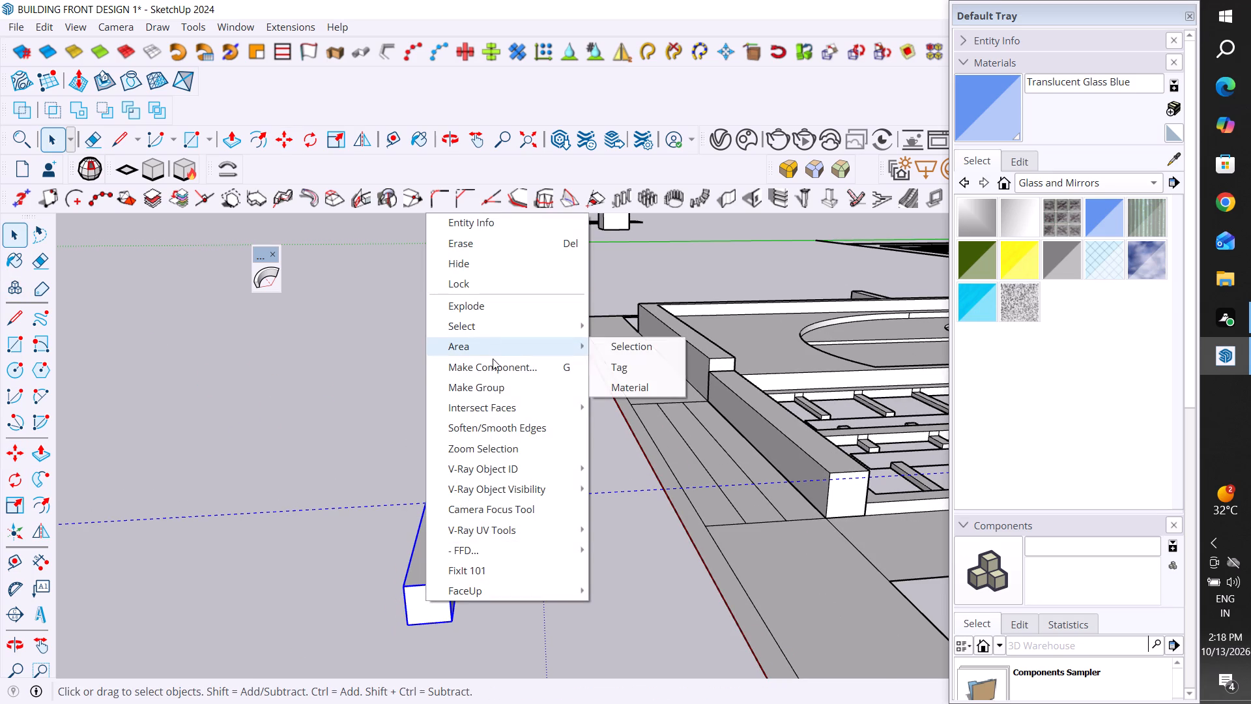
click(485, 387)
click(588, 566)
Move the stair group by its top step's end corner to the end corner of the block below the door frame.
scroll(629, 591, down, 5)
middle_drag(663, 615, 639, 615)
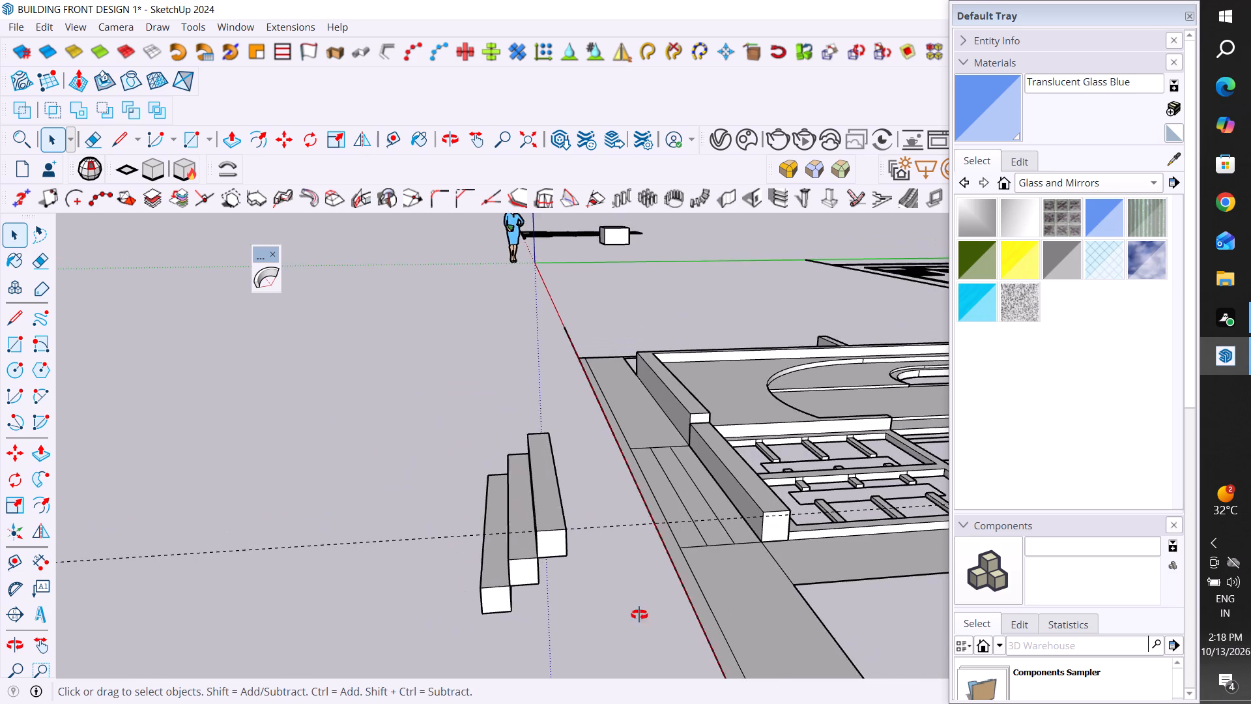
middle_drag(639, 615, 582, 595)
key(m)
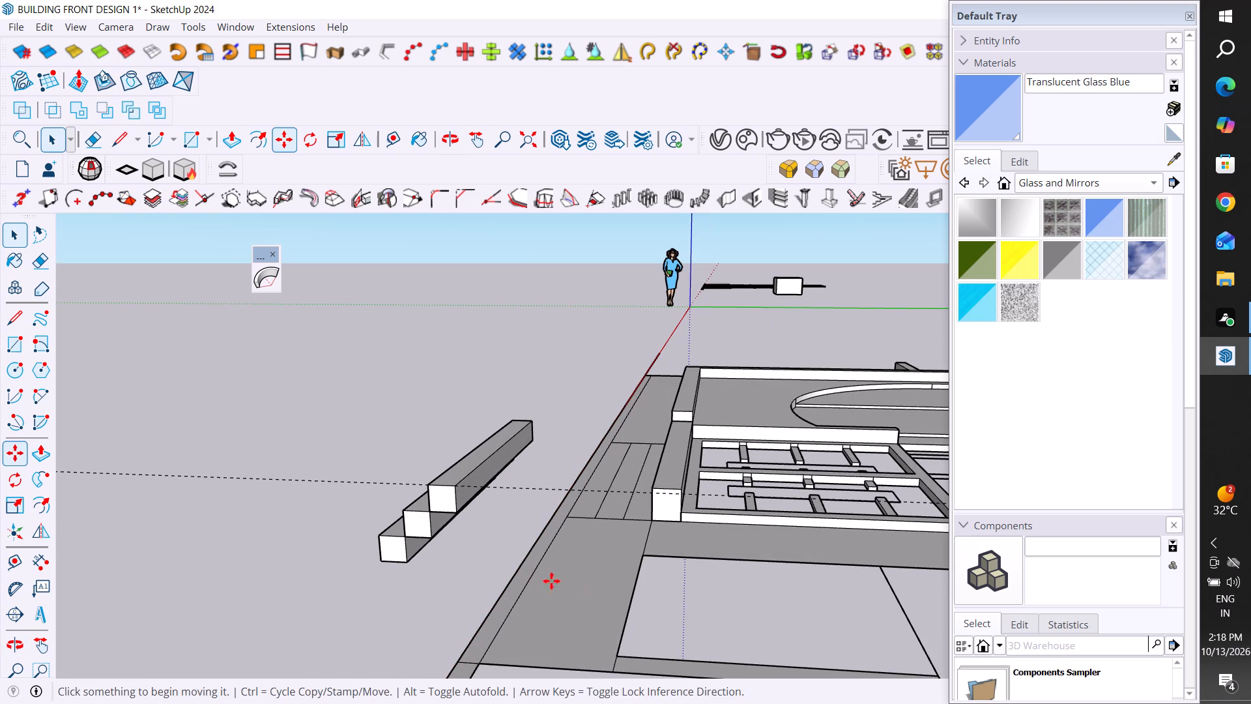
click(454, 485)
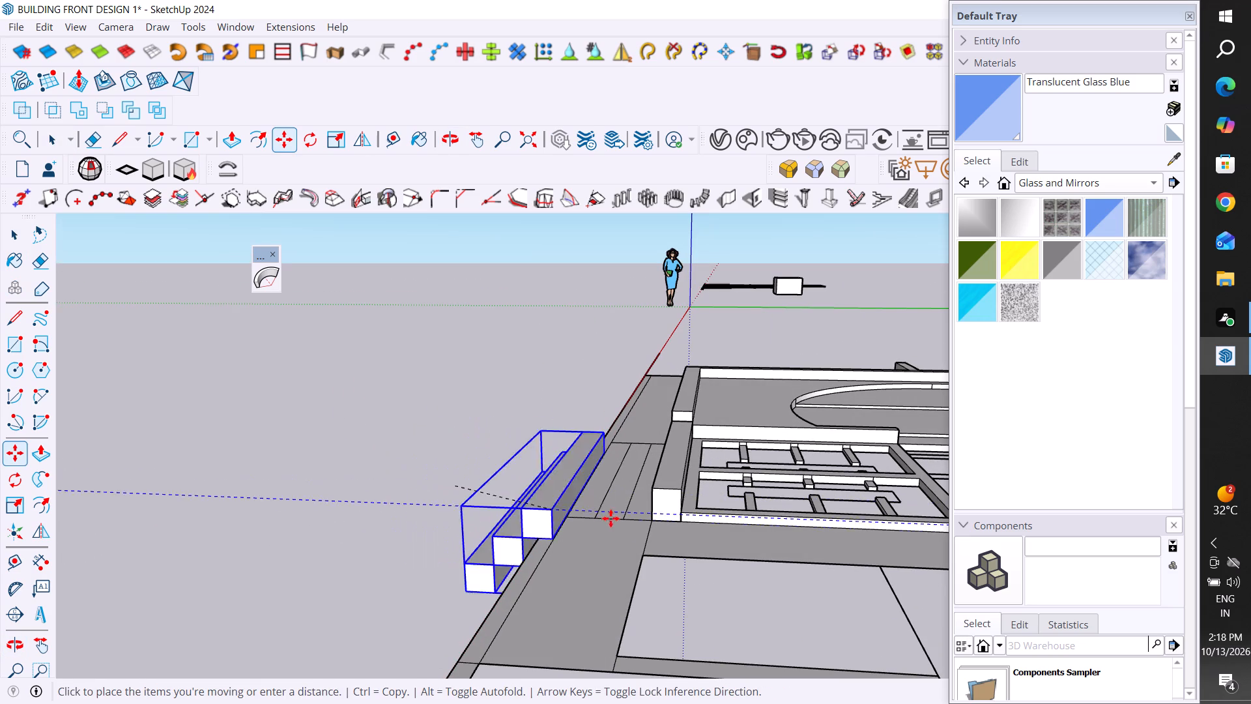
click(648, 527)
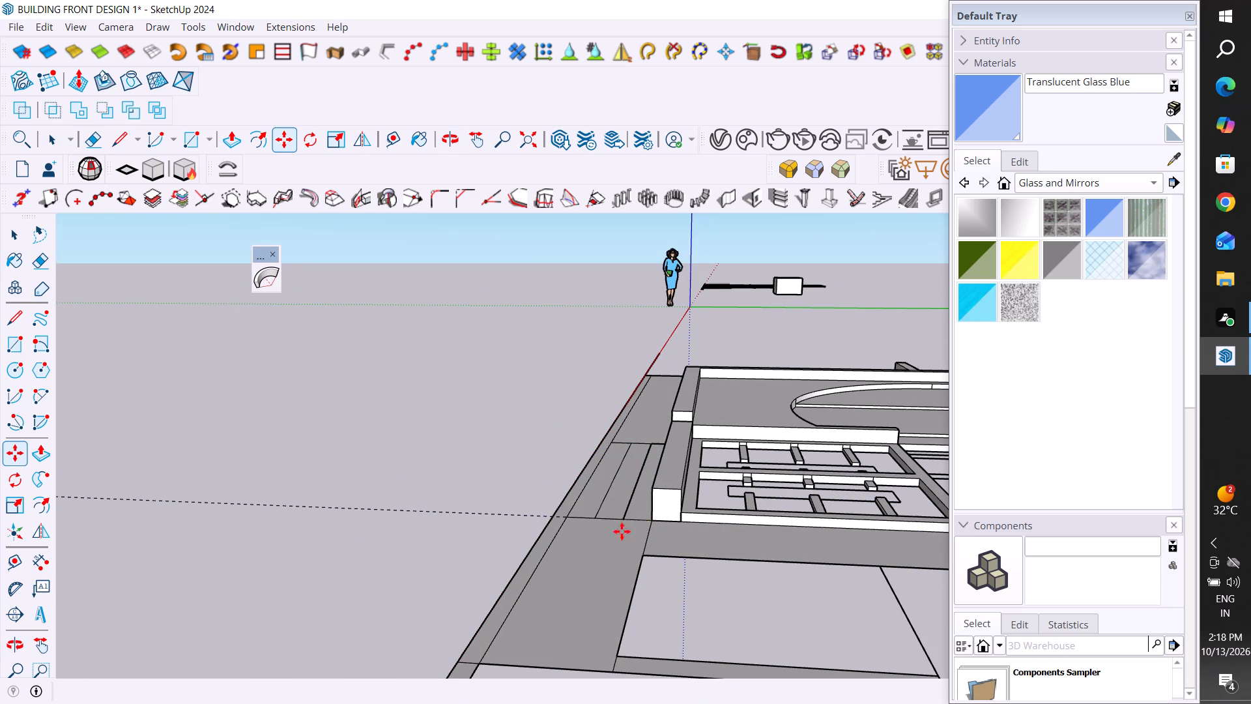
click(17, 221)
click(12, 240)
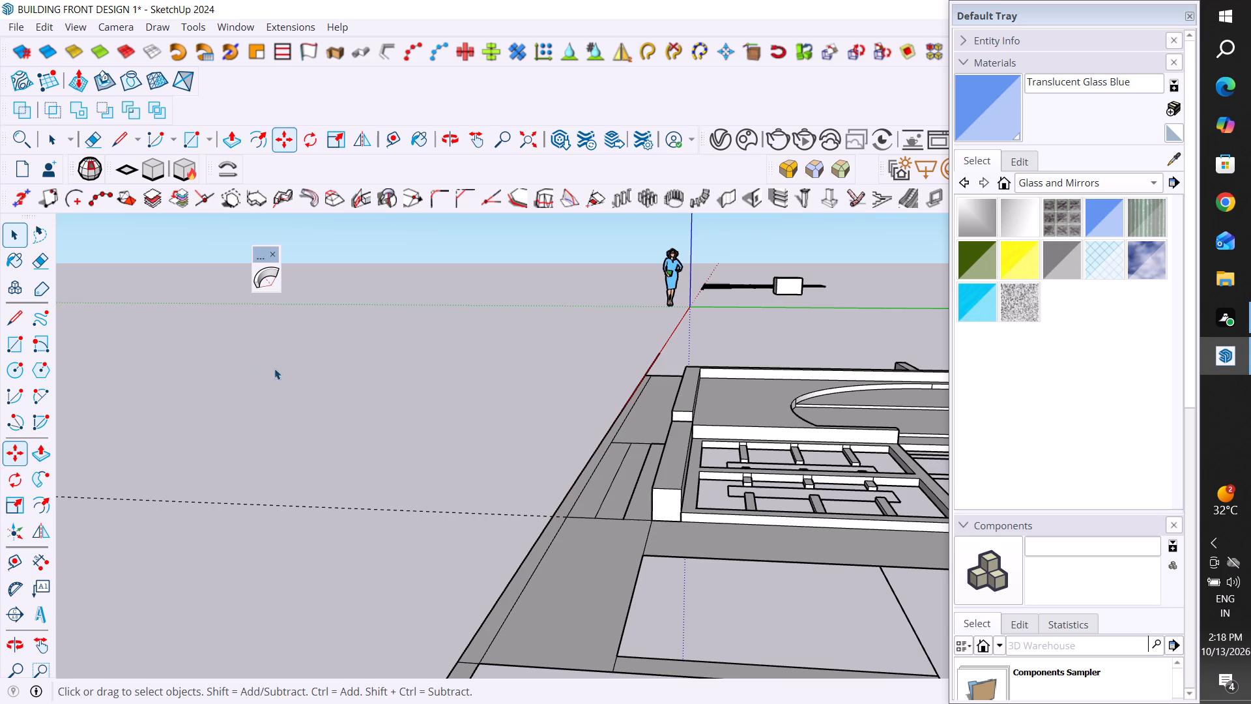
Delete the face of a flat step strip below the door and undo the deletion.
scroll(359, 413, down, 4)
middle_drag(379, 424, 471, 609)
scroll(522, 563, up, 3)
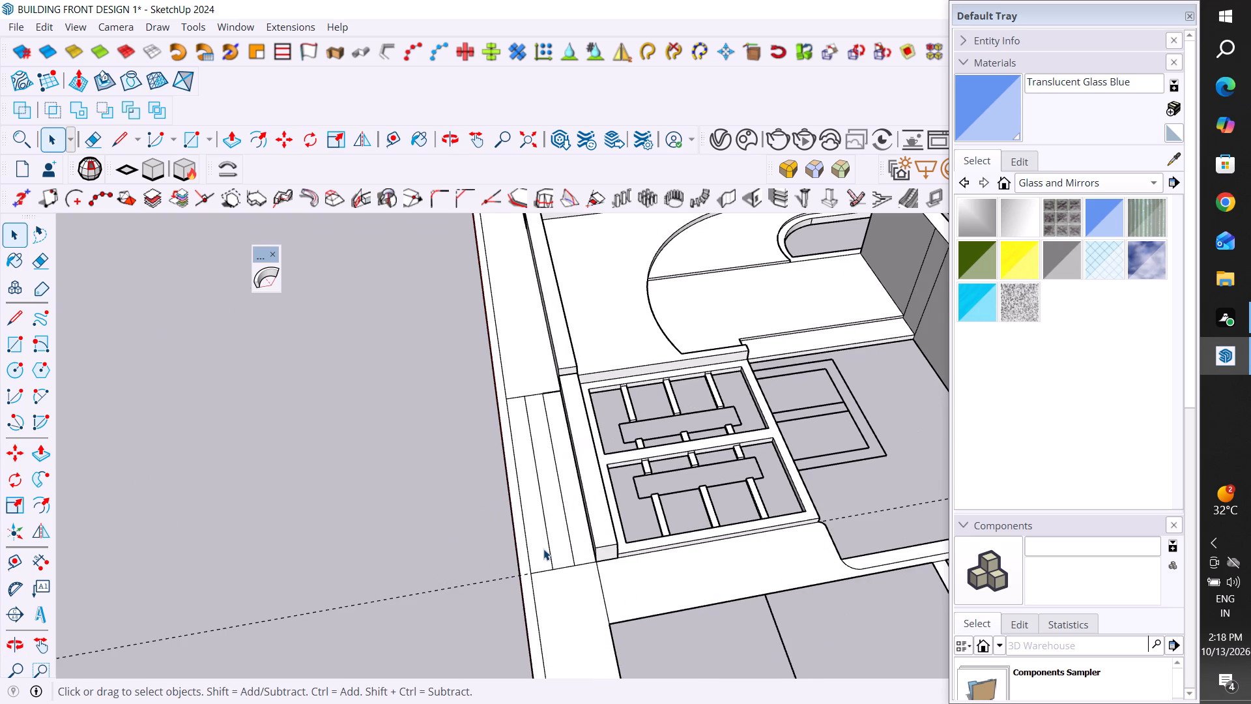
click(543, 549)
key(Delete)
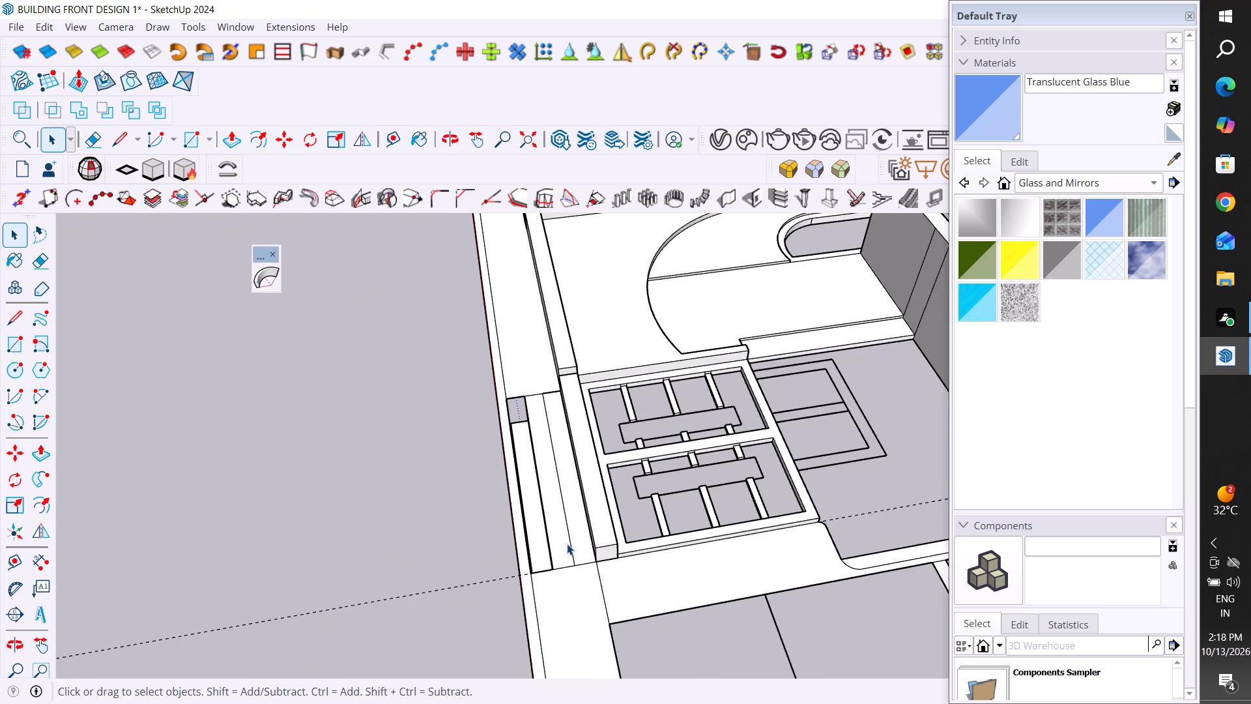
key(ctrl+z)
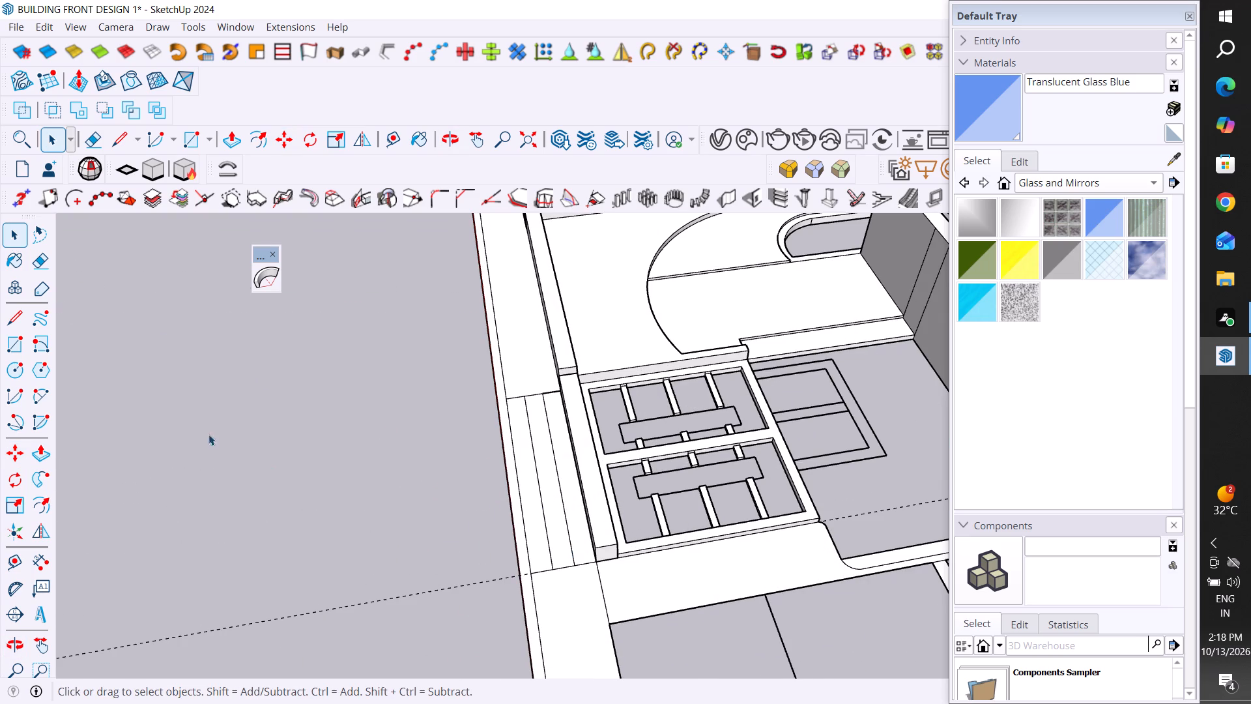
Move the stair group horizontally along the green axis, out from under the facade to the open area beside it.
click(16, 235)
click(283, 469)
middle_drag(584, 583, 579, 343)
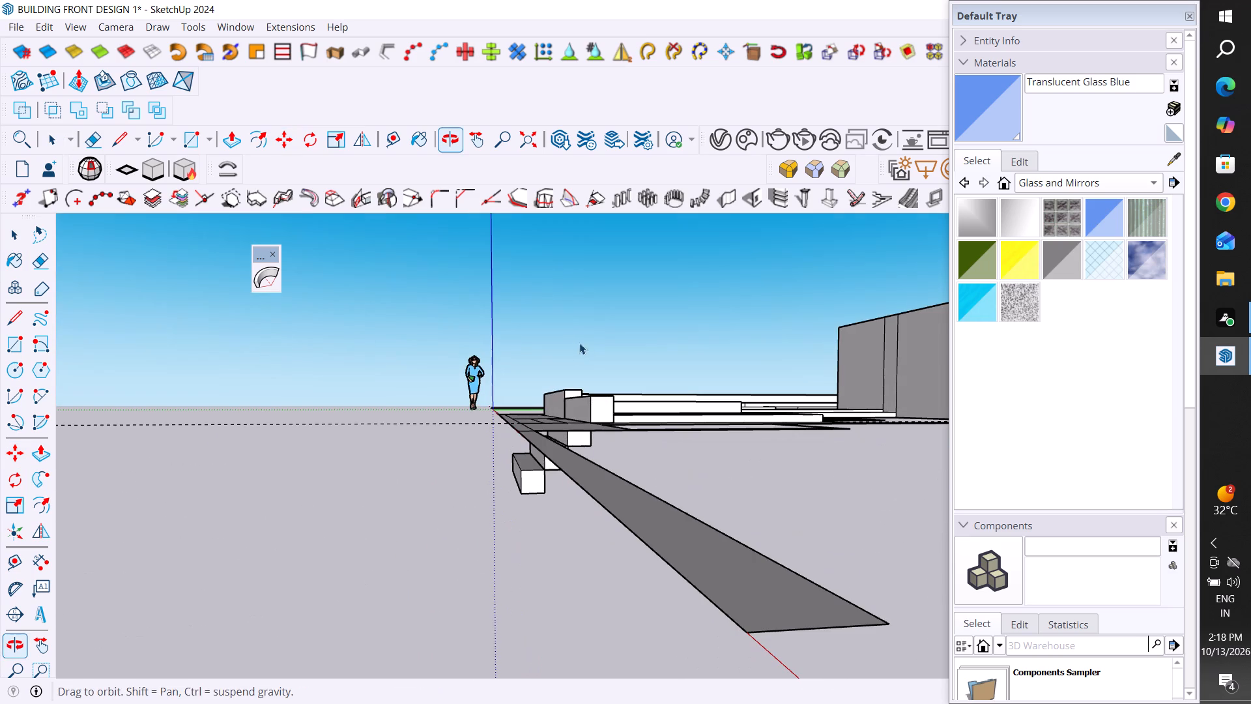
click(523, 478)
key(comma)
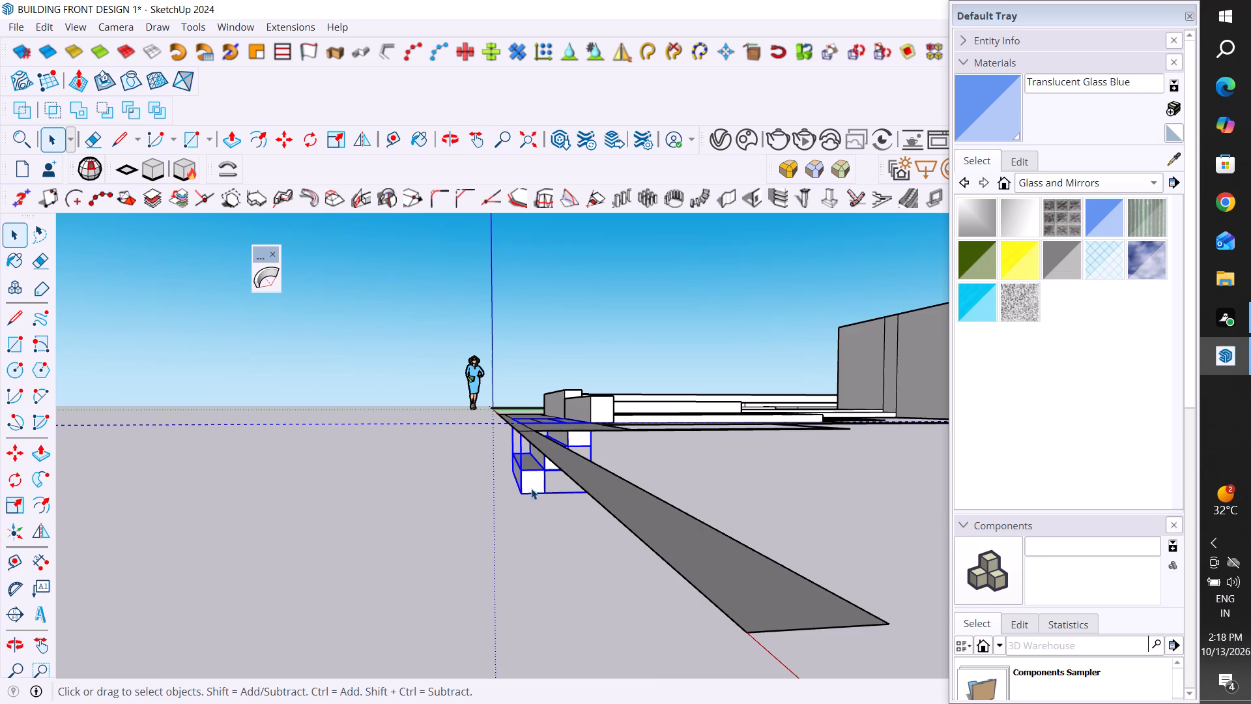
middle_drag(579, 517, 583, 499)
middle_drag(653, 485, 633, 512)
key(m)
click(472, 555)
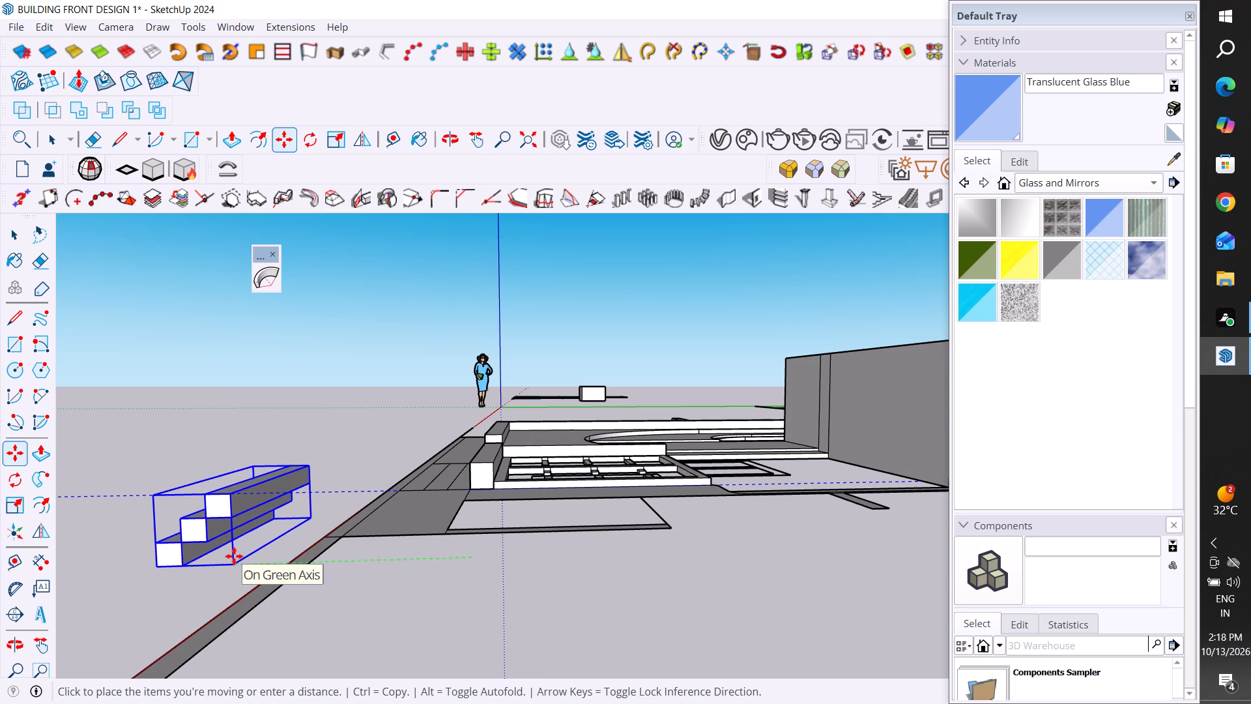
click(234, 556)
click(8, 238)
click(117, 335)
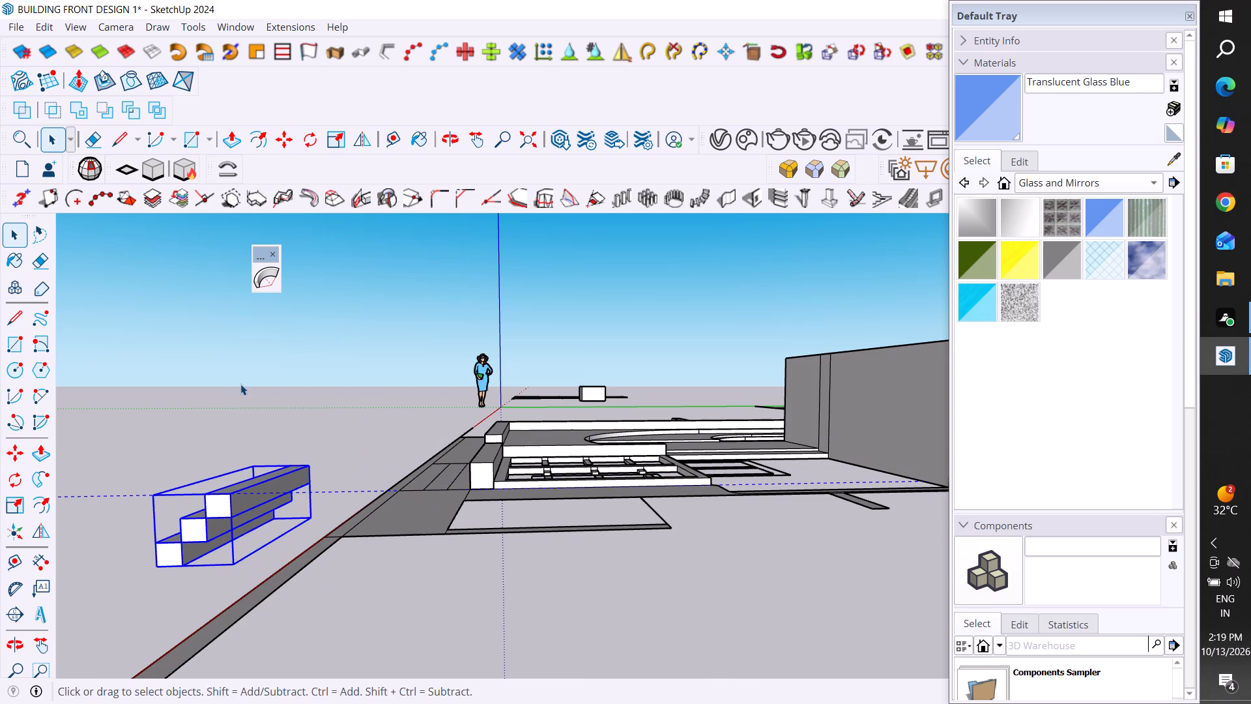
Delete the single grouped step block lying on the top step strip directly below the door frame.
scroll(502, 543, down, 4)
middle_drag(505, 546, 517, 688)
scroll(511, 617, up, 3)
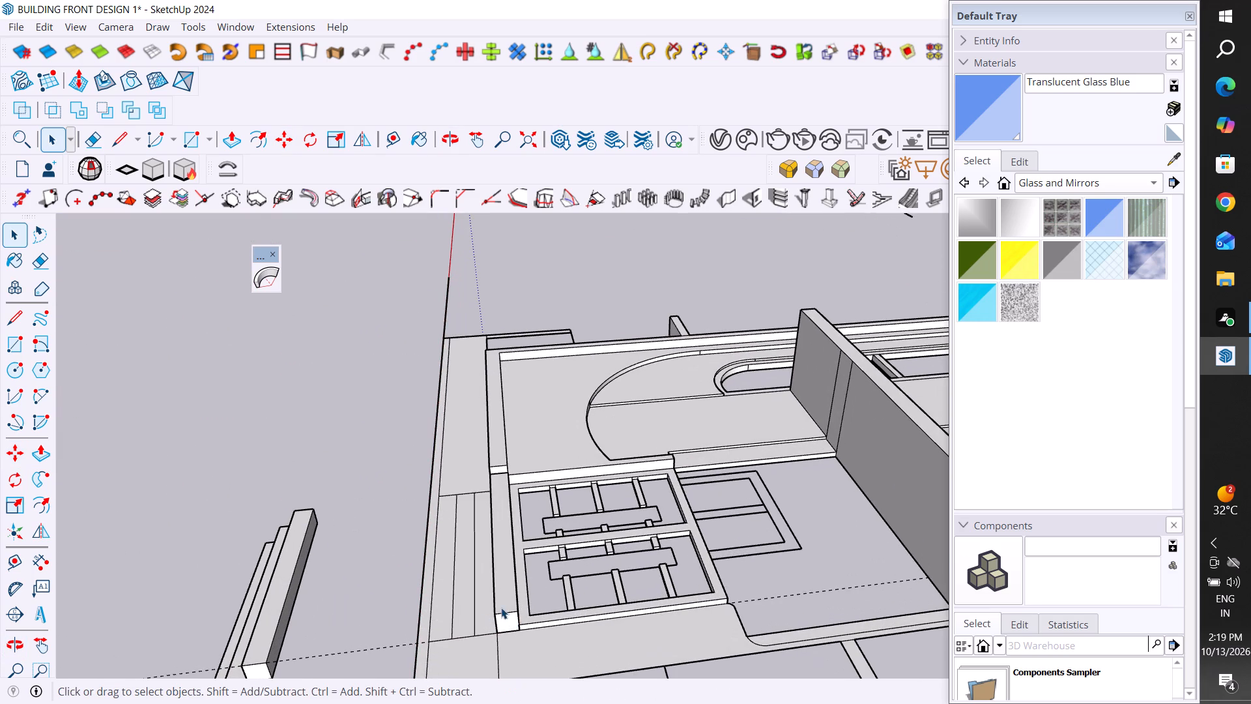
middle_drag(637, 465, 499, 533)
scroll(407, 589, up, 3)
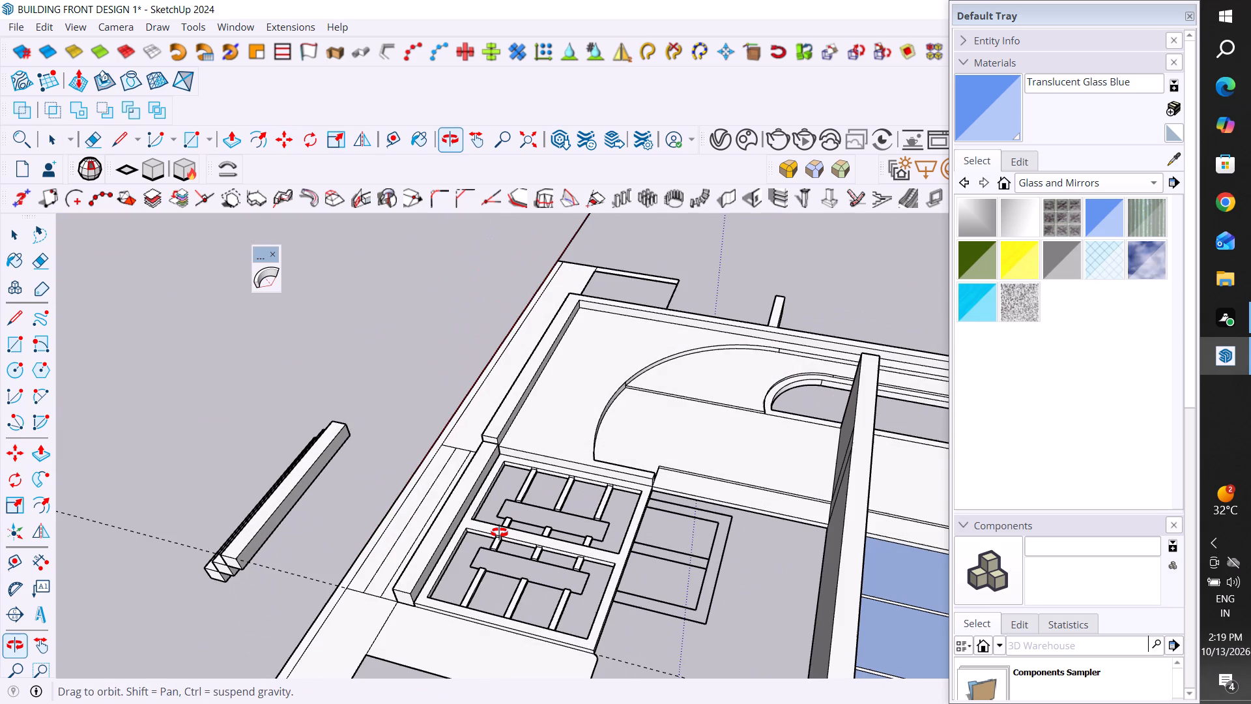
click(407, 589)
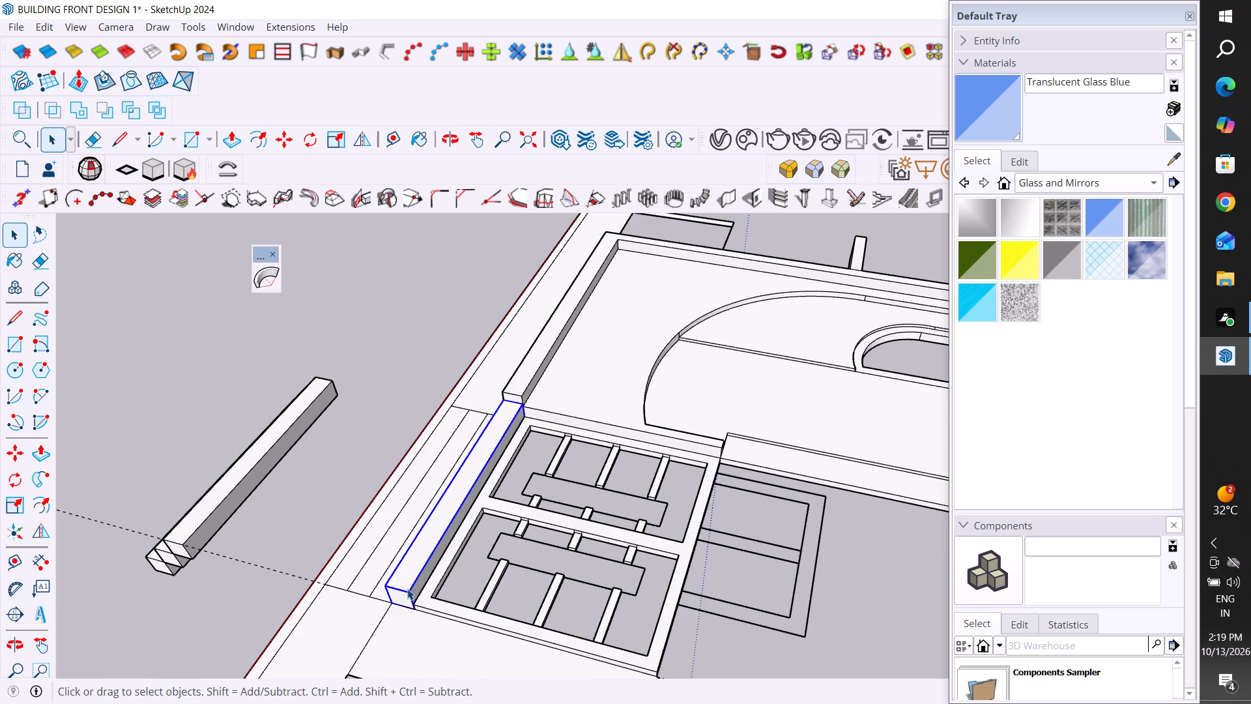
key(Delete)
Delete the four flat step strip faces below the door frame, keeping their boundary edges.
click(407, 589)
scroll(407, 589, up, 7)
middle_drag(400, 608, 500, 654)
scroll(683, 508, down, 2)
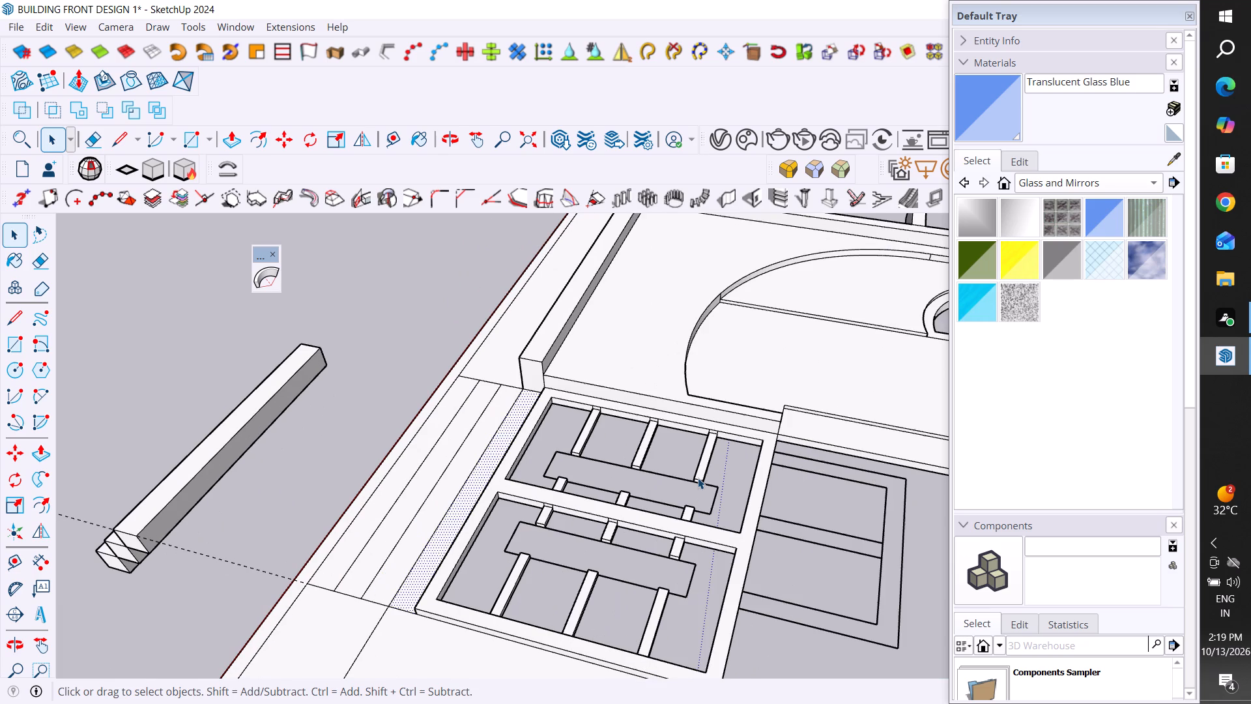
scroll(698, 478, down, 8)
middle_drag(660, 578, 629, 555)
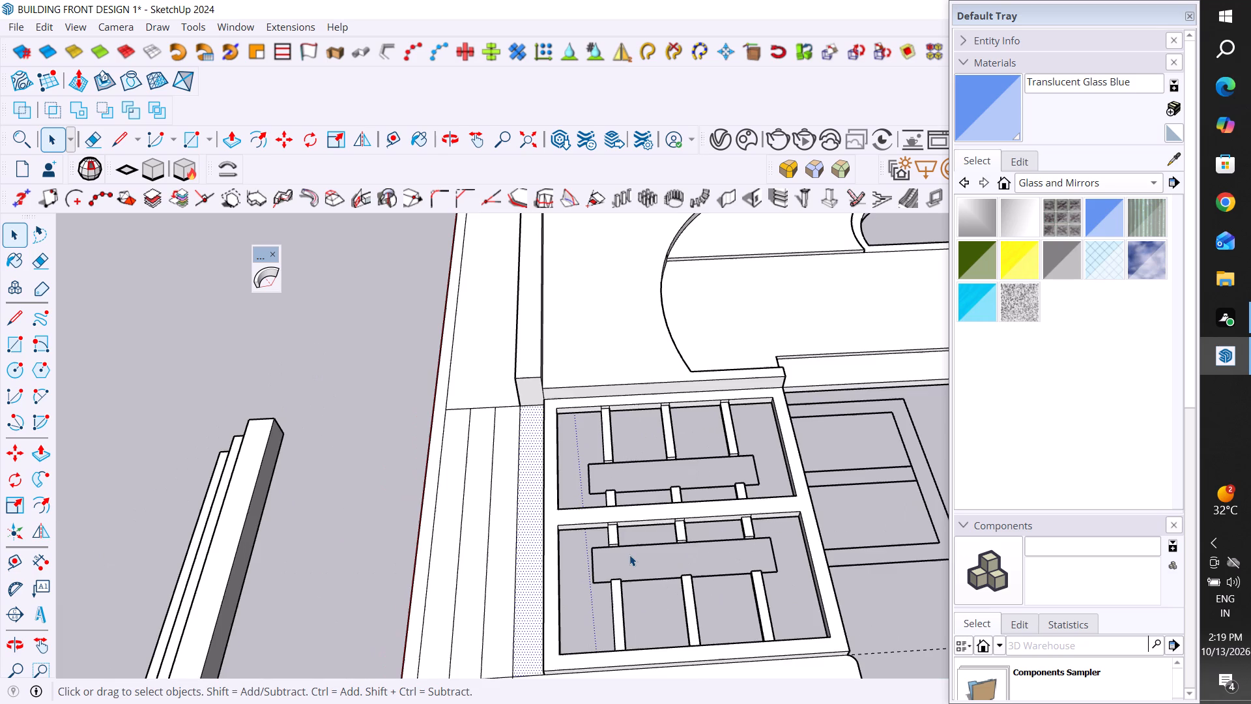
middle_drag(629, 555, 741, 611)
scroll(629, 555, up, 8)
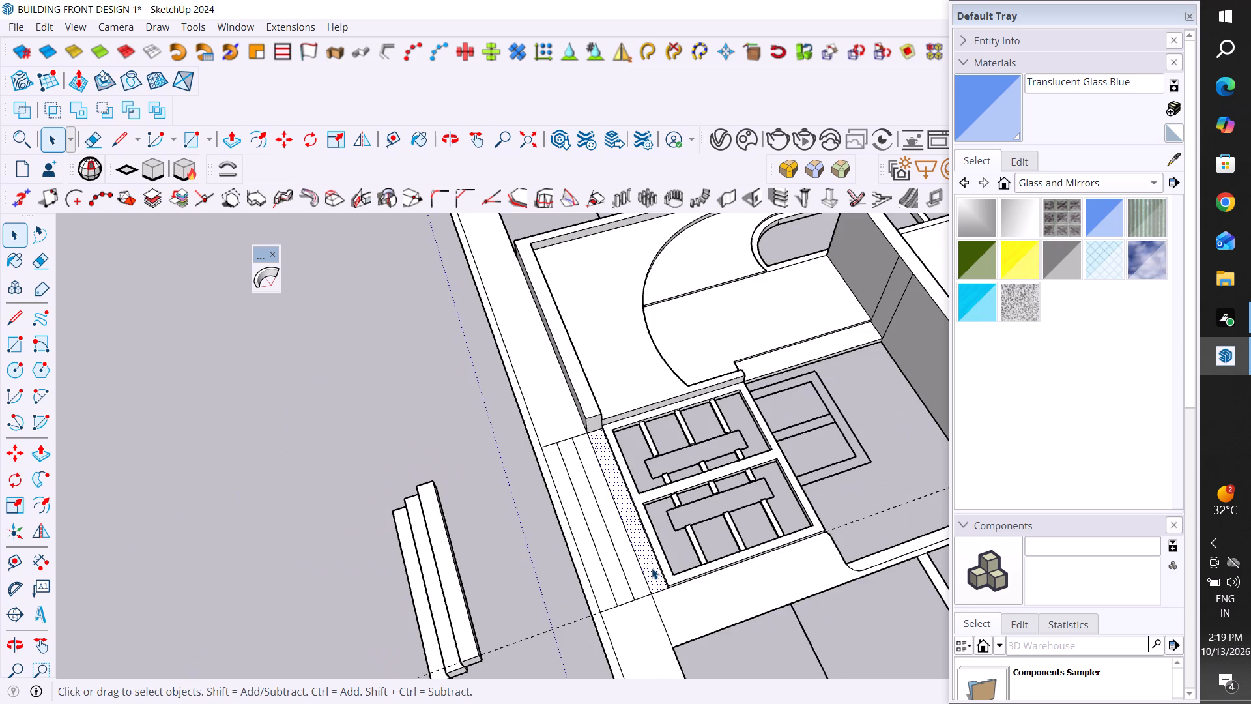
scroll(652, 568, up, 4)
click(655, 567)
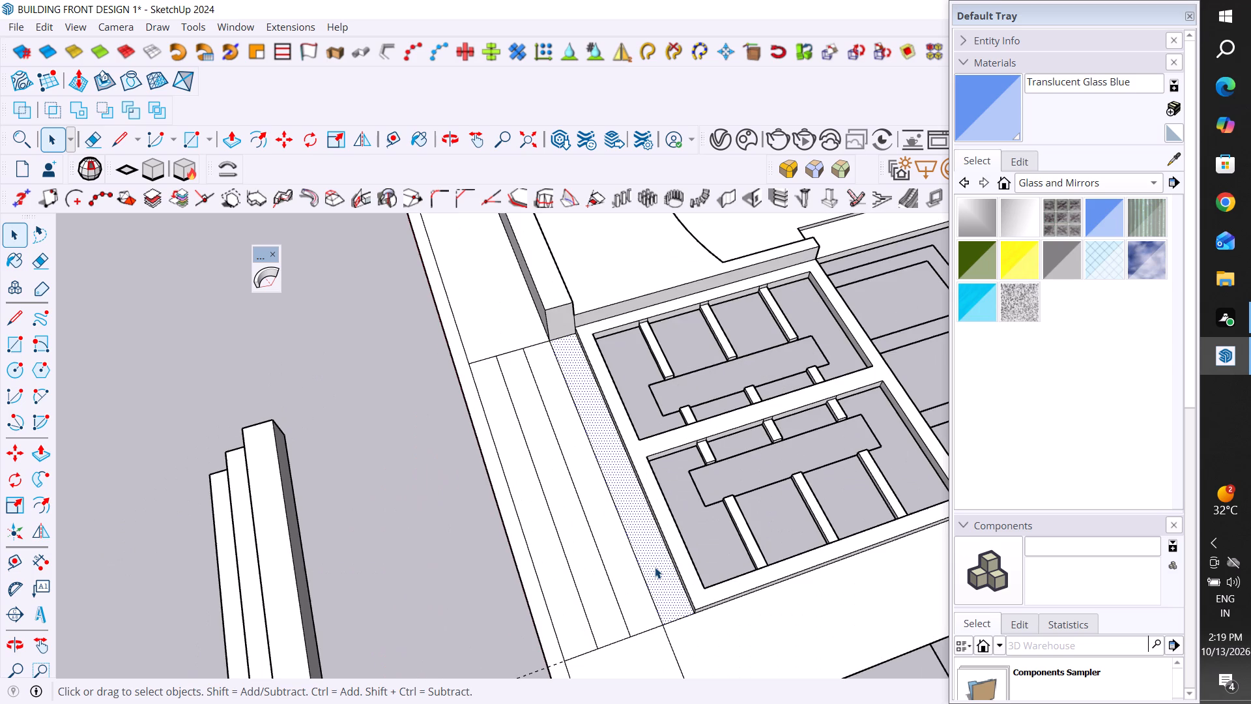
key(Delete)
click(639, 619)
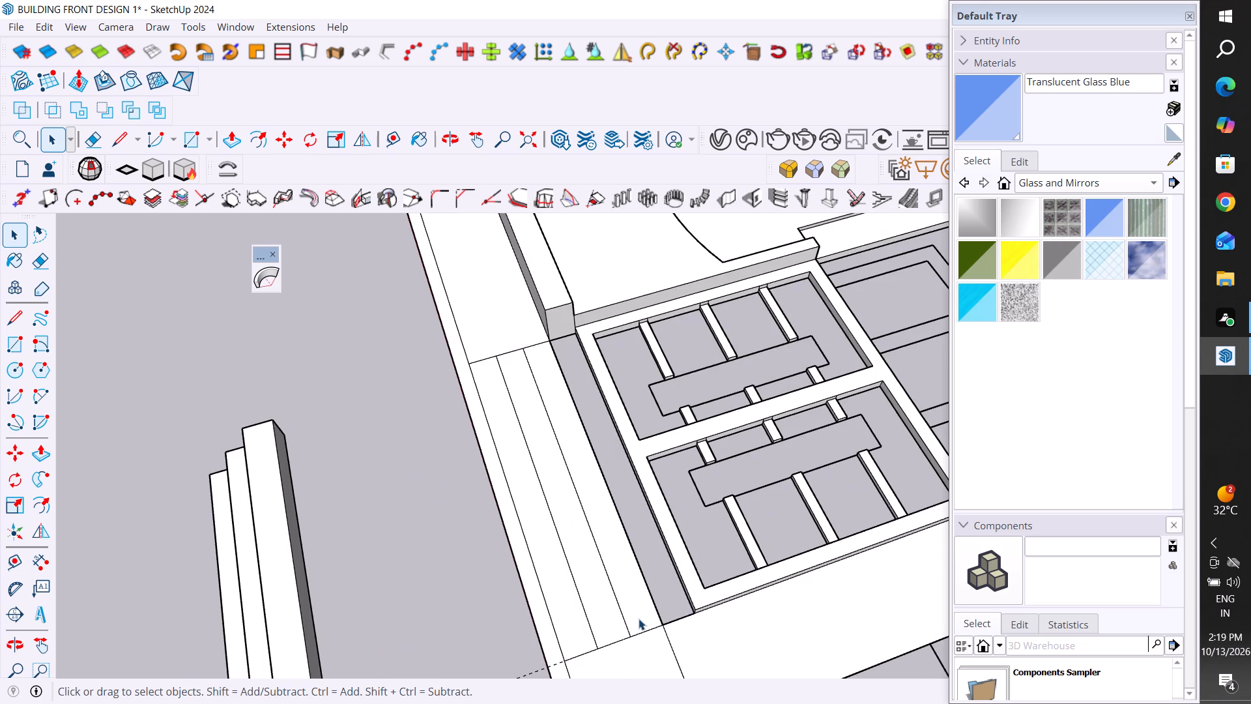
key(Delete)
click(597, 603)
key(Delete)
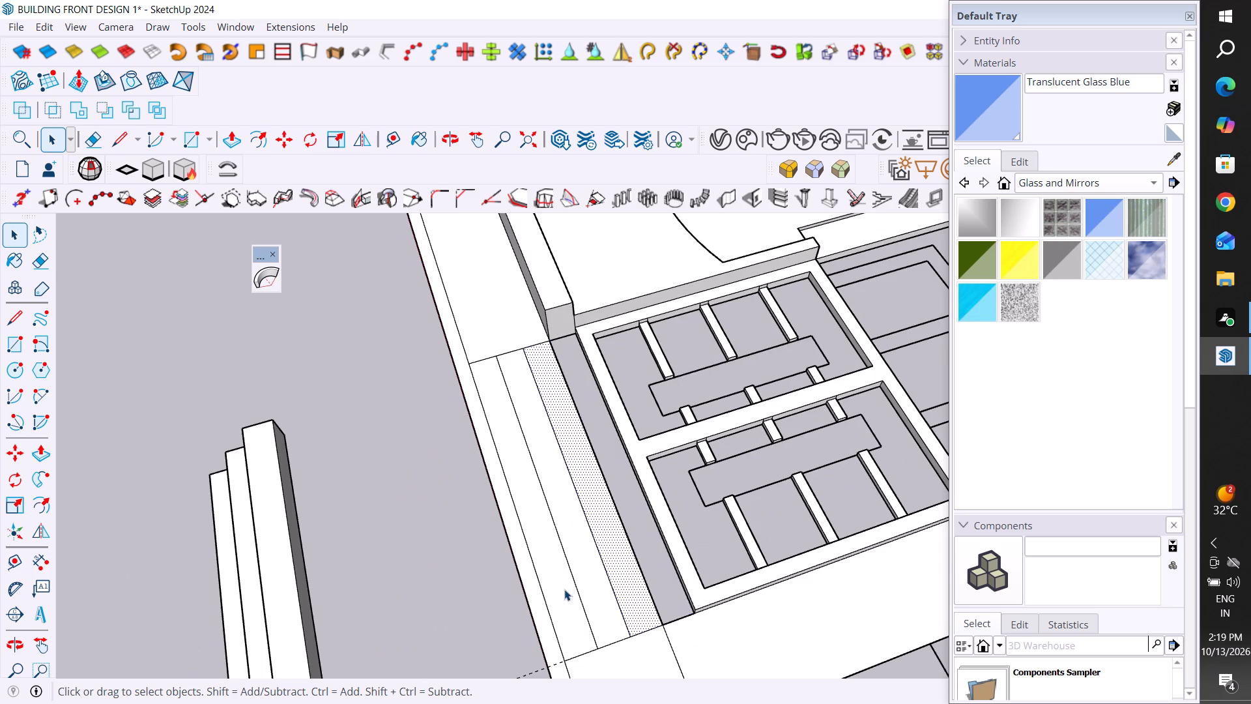
click(560, 607)
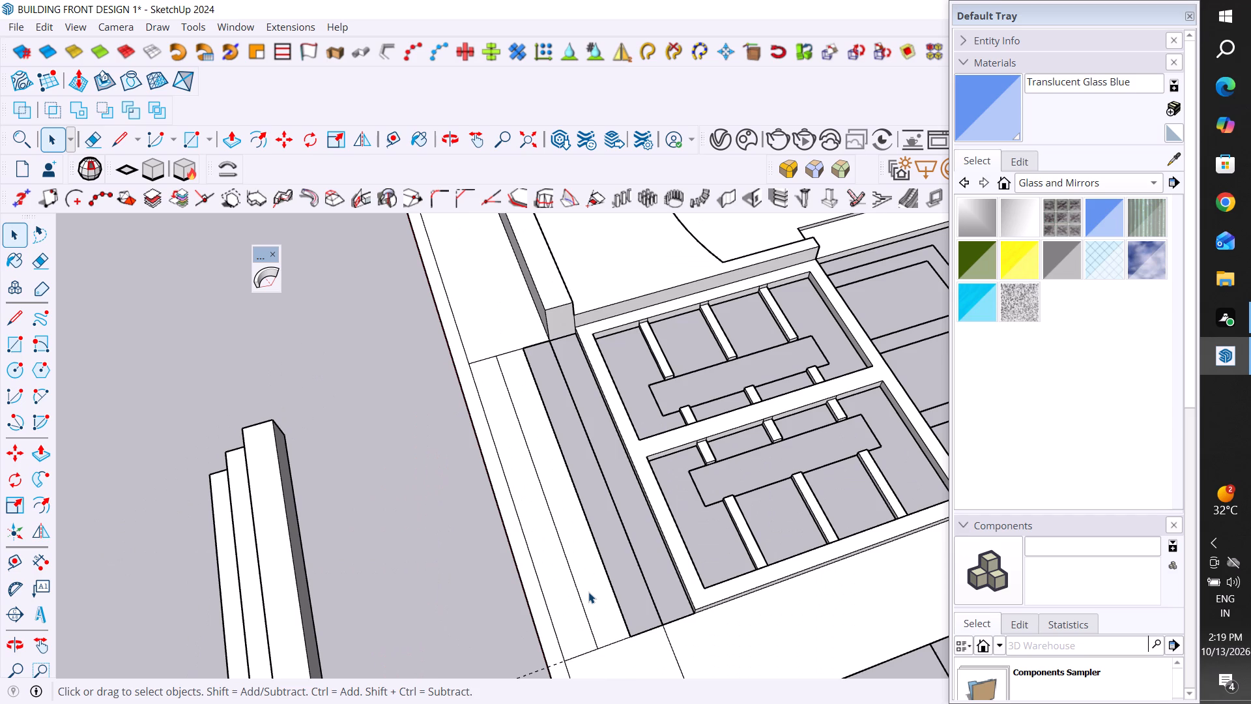
key(Delete)
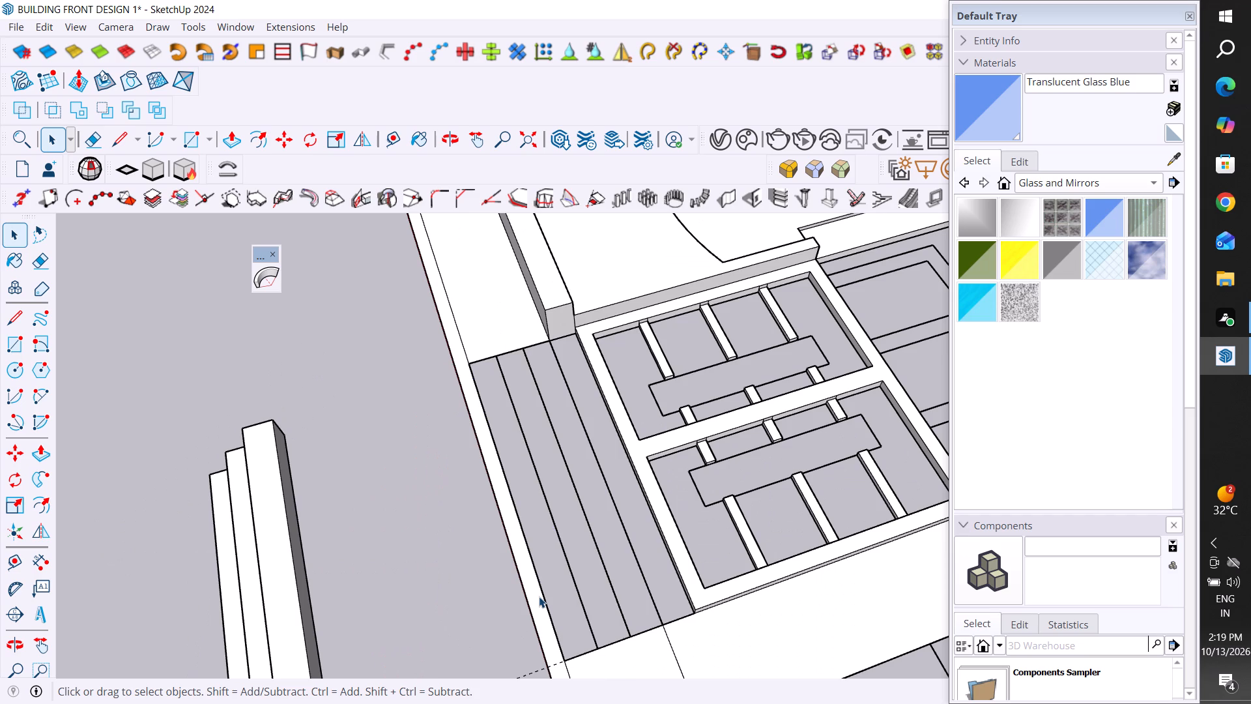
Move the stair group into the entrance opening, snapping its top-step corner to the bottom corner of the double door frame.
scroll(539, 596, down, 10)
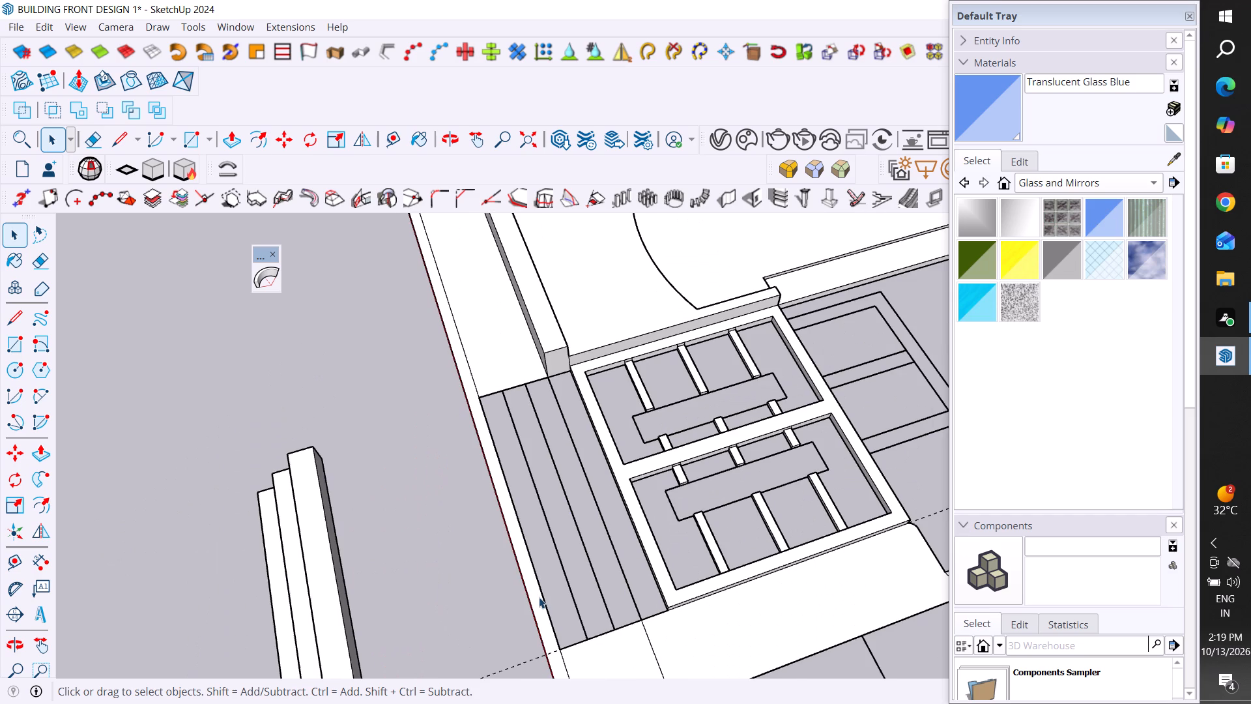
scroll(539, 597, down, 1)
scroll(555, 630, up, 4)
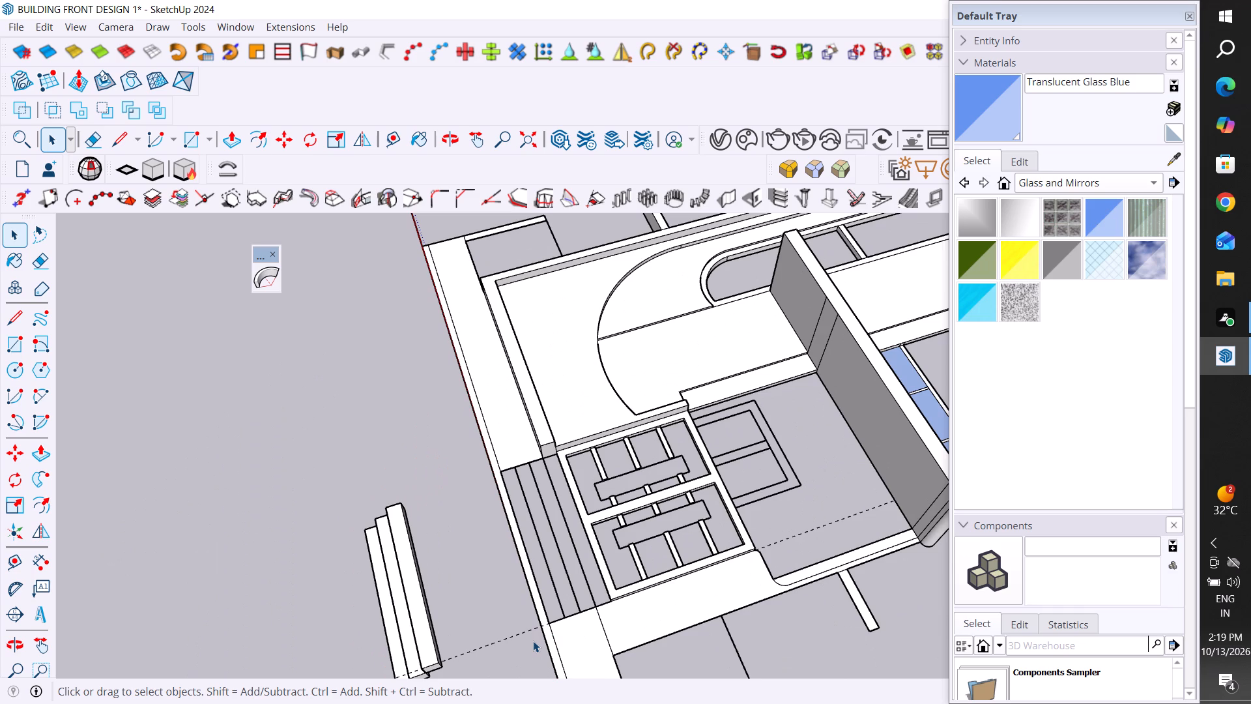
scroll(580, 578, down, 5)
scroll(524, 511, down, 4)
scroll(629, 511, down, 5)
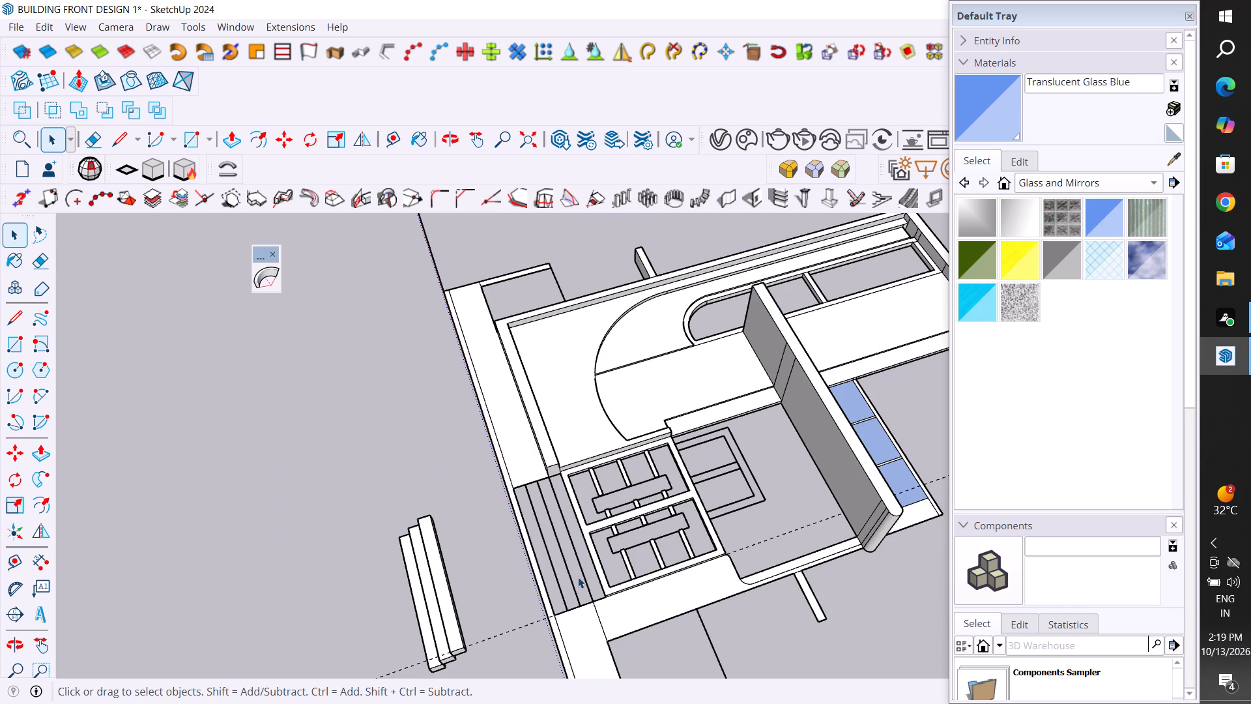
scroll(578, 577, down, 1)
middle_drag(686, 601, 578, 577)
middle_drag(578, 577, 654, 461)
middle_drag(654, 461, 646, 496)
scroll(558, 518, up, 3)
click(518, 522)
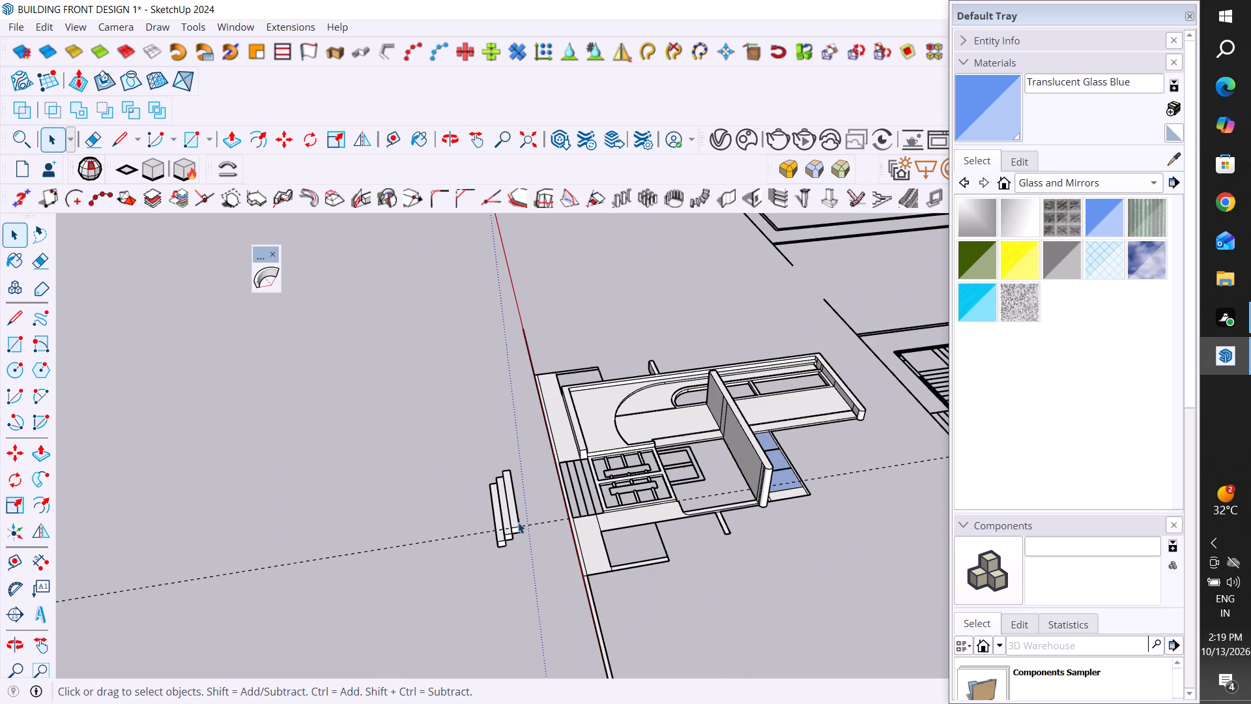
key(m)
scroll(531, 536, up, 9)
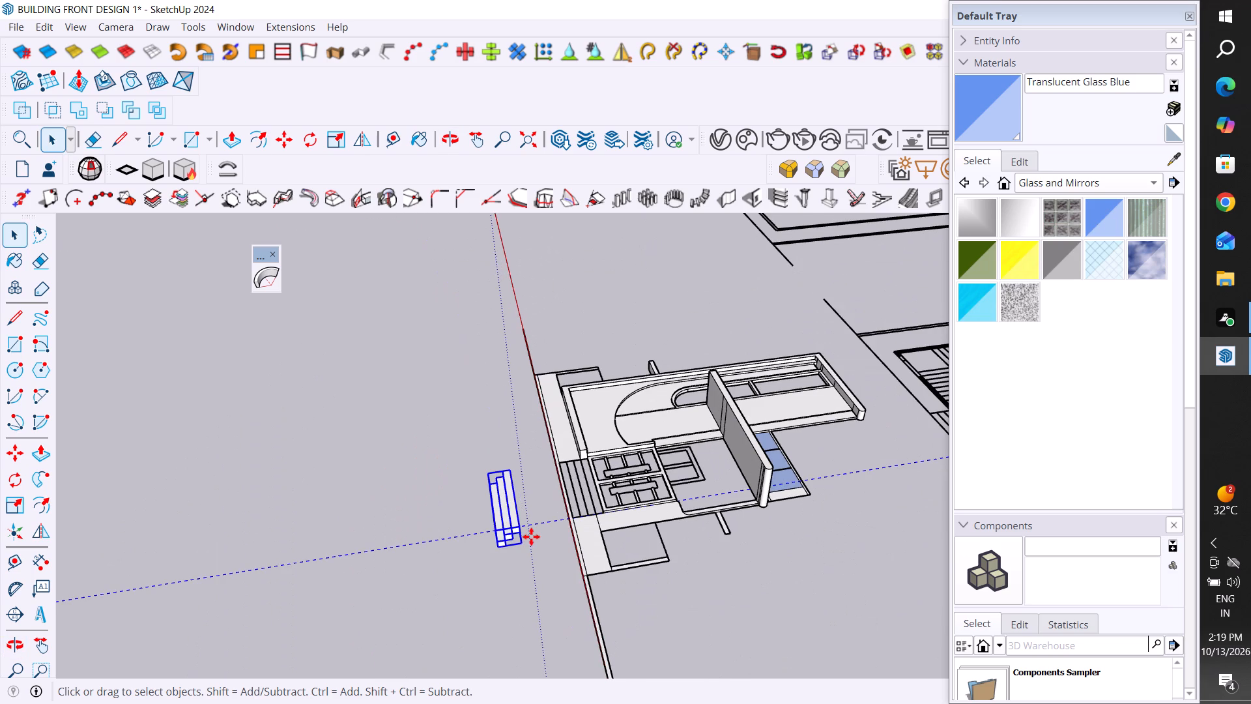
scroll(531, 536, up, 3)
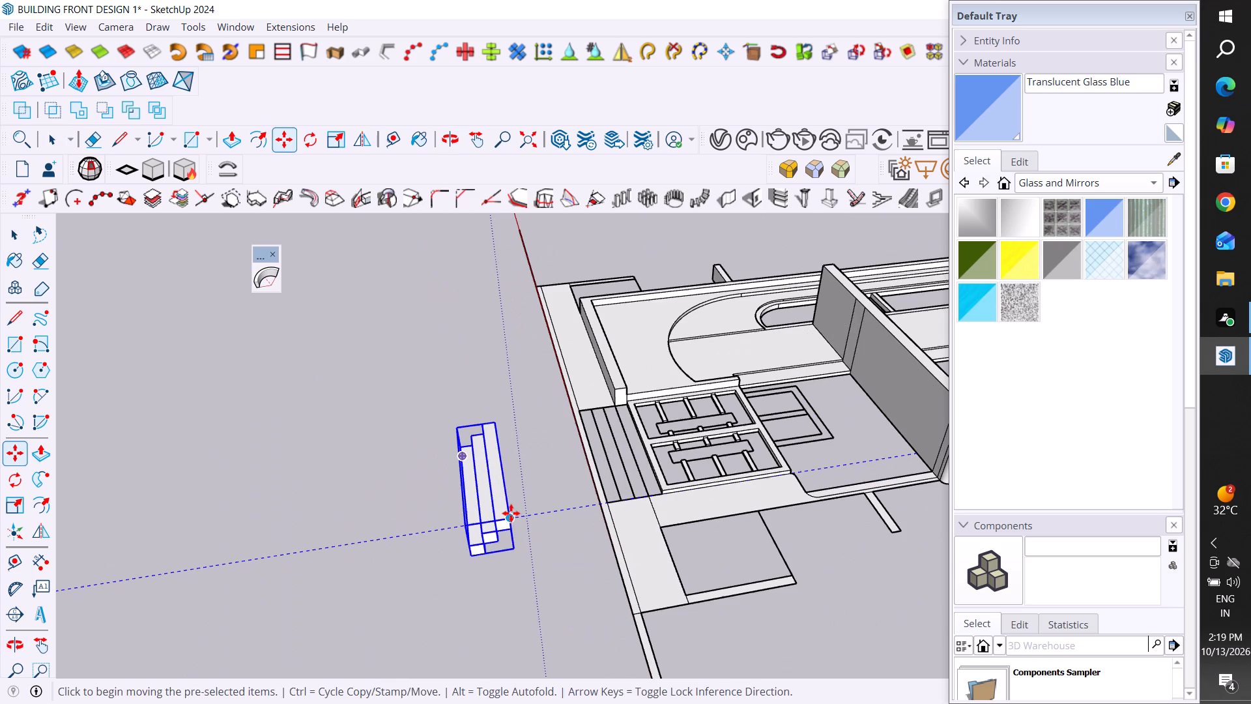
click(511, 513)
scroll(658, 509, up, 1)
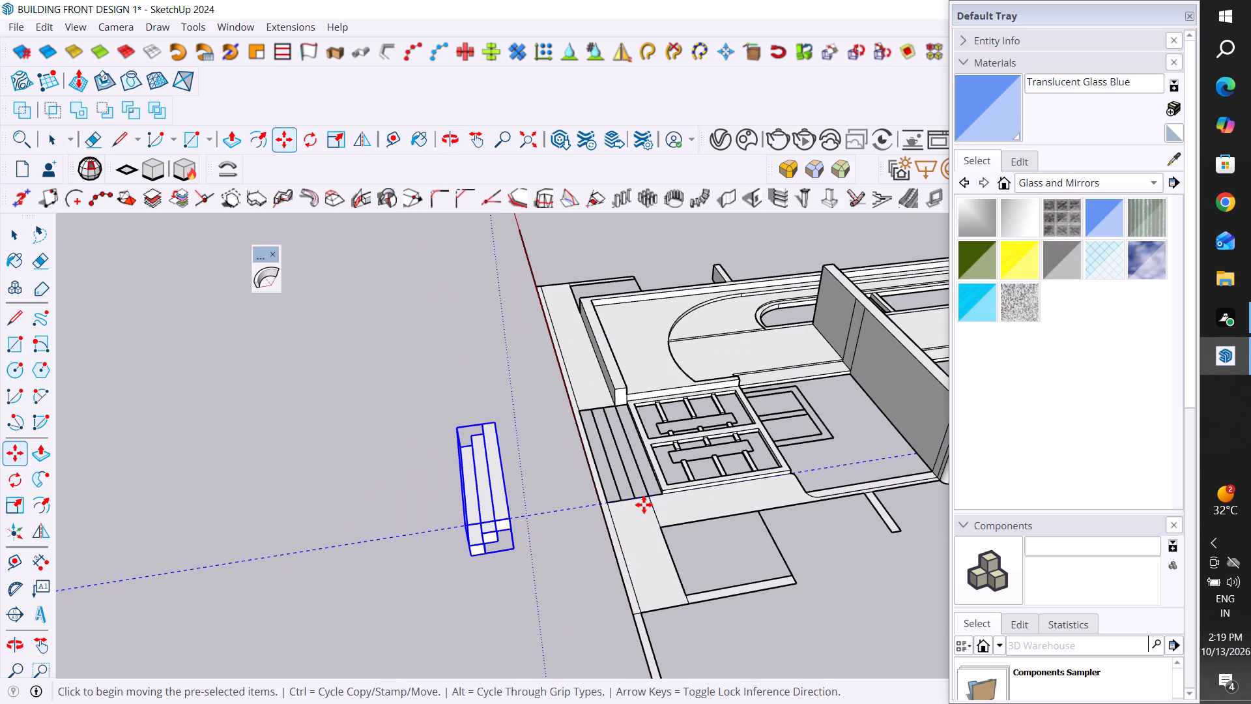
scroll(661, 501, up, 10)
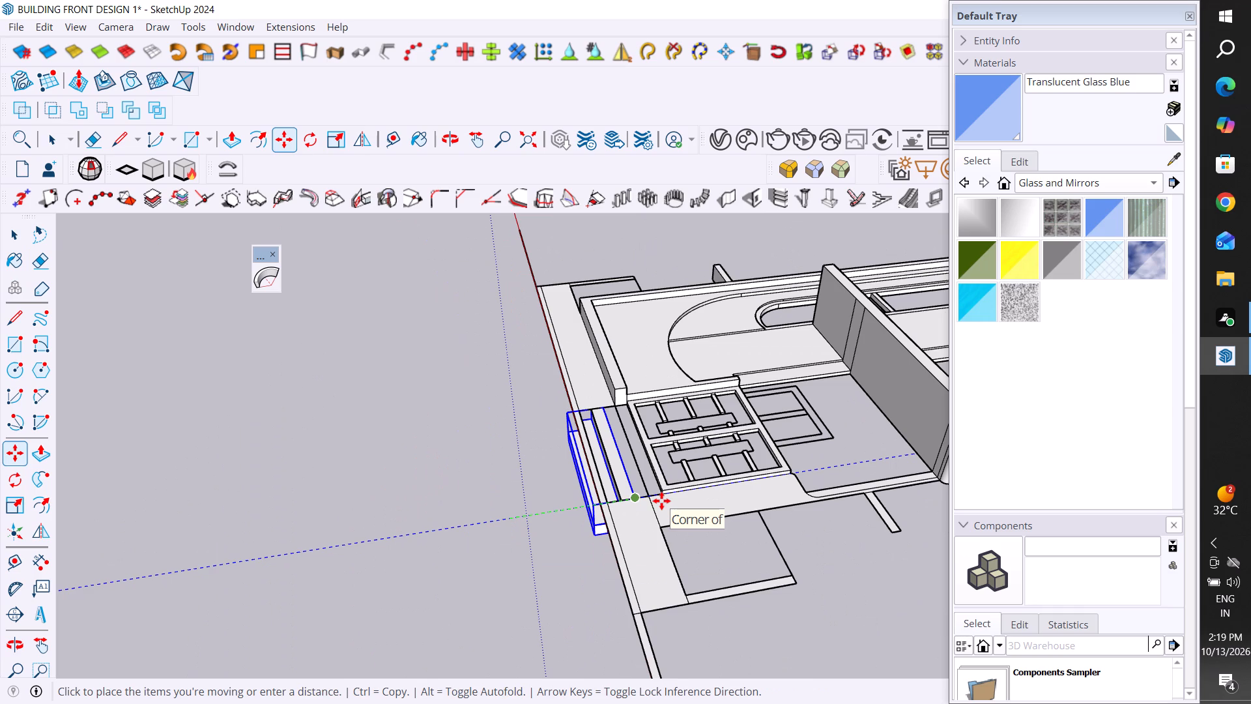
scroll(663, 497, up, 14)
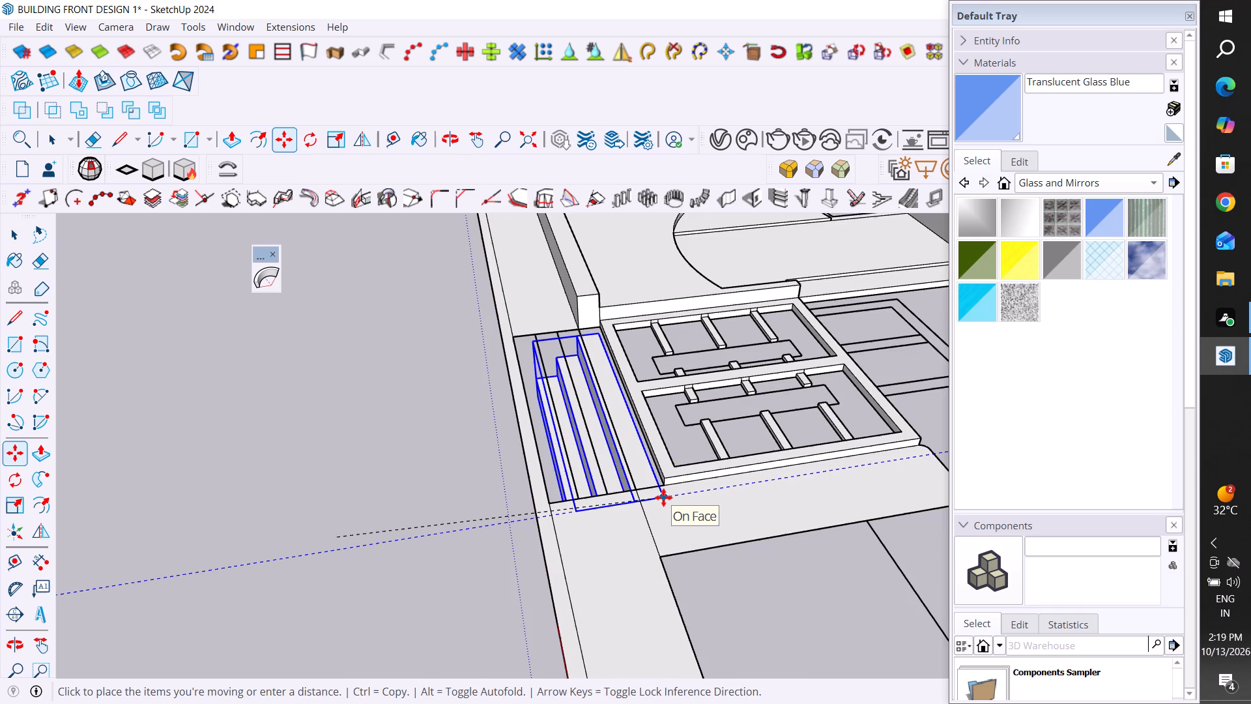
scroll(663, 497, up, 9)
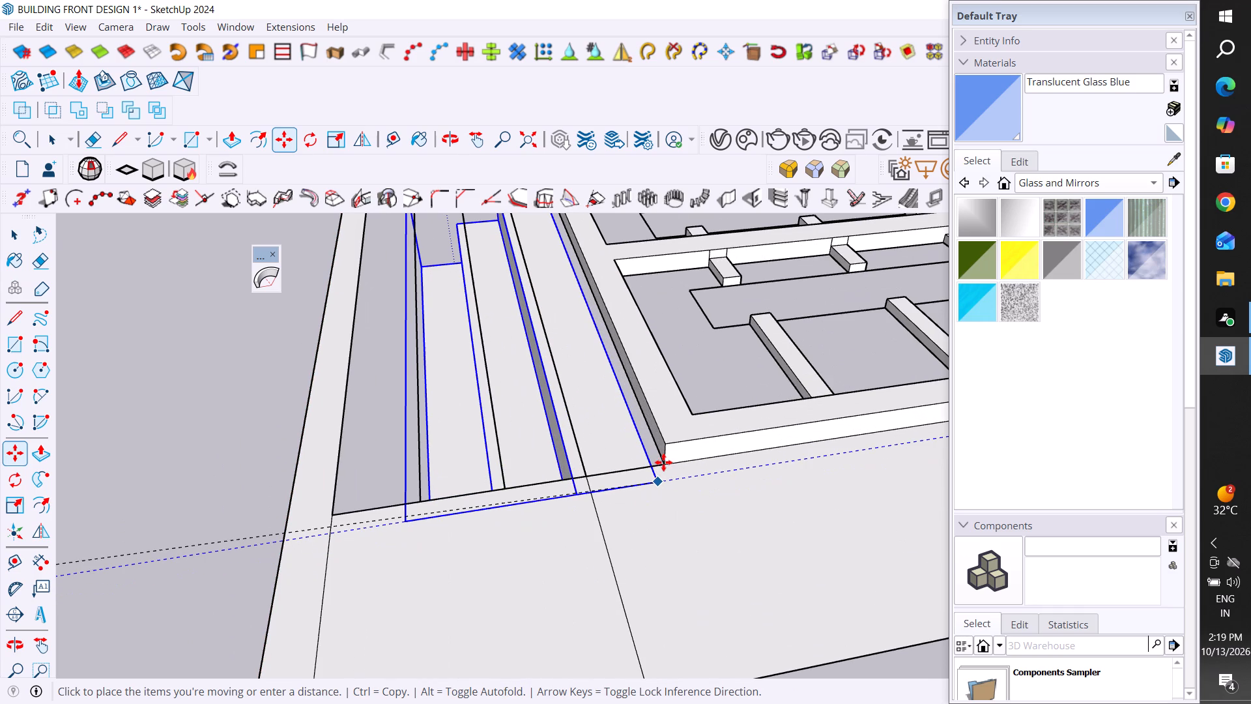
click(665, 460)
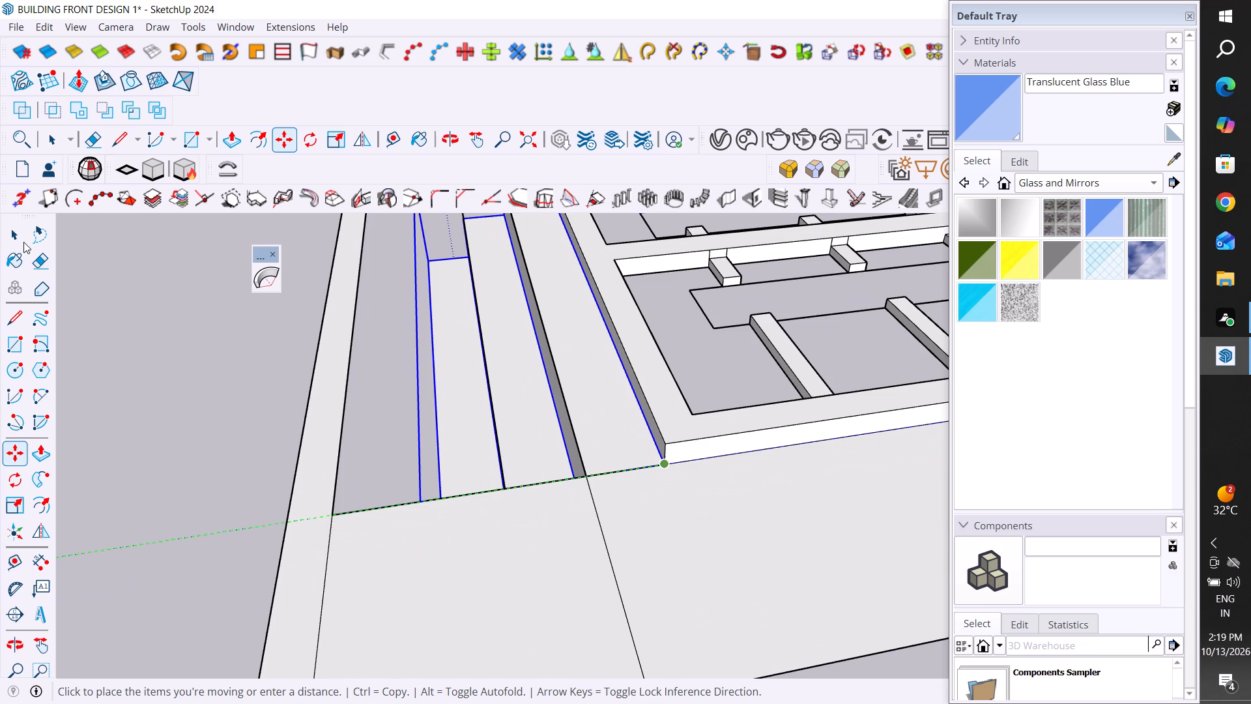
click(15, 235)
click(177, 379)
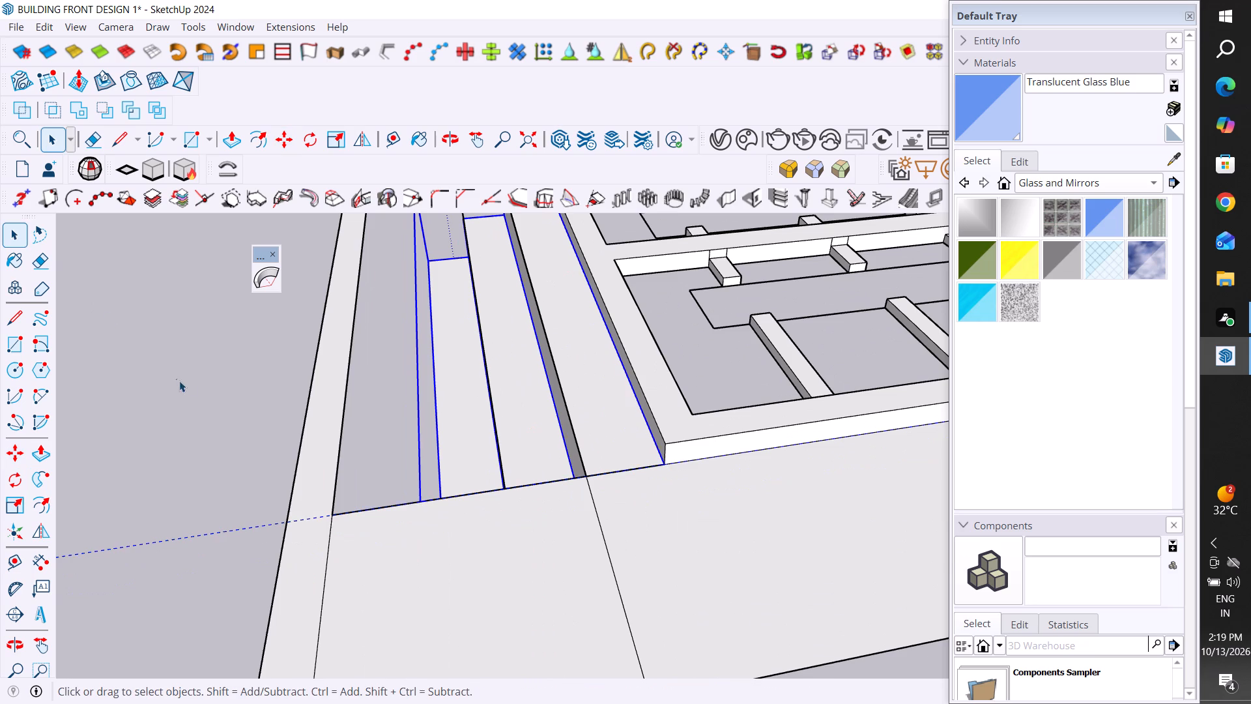
Examine from several angles how the stair group fits in the opening below the door.
scroll(422, 506, down, 11)
middle_drag(426, 509, 852, 547)
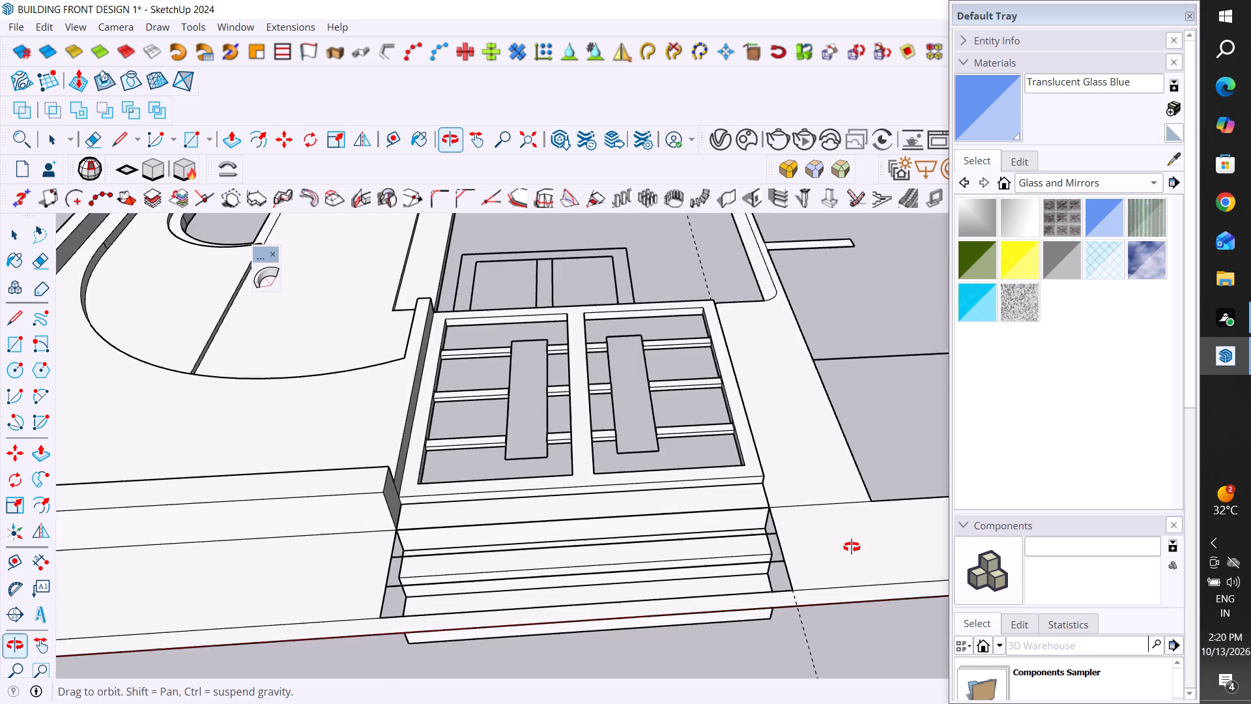
middle_drag(852, 547, 852, 685)
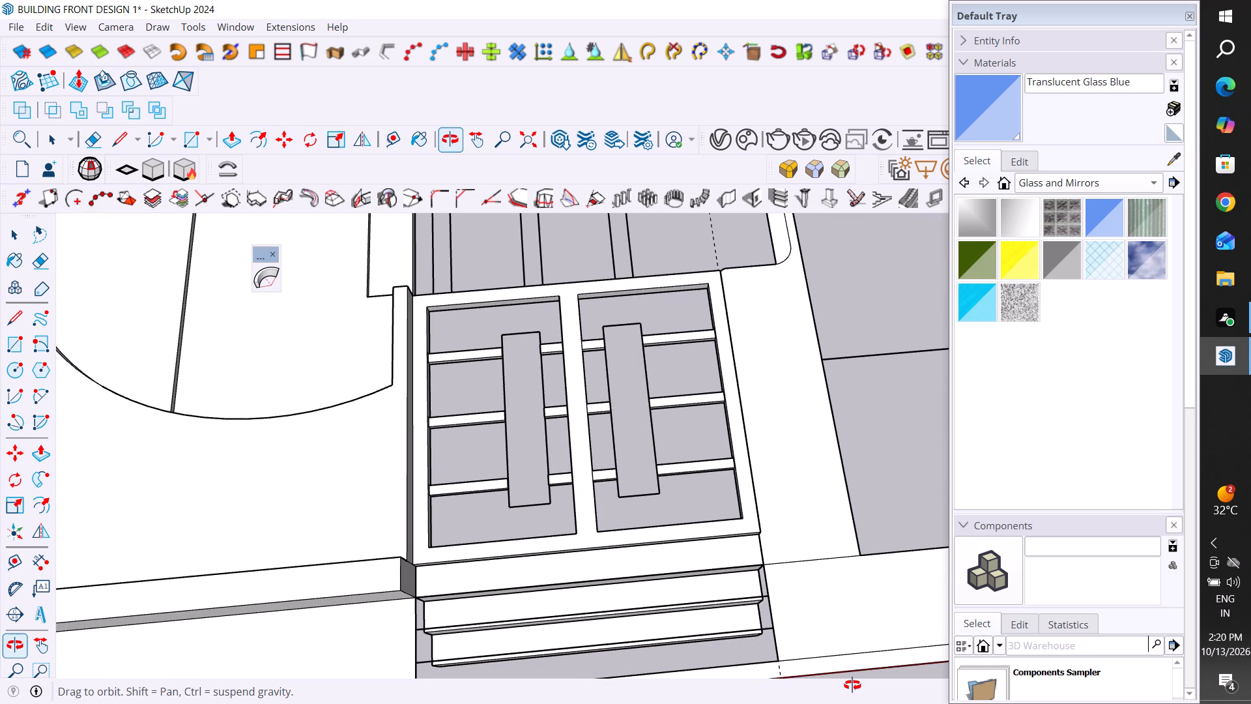
middle_drag(852, 685, 801, 629)
middle_drag(665, 503, 686, 634)
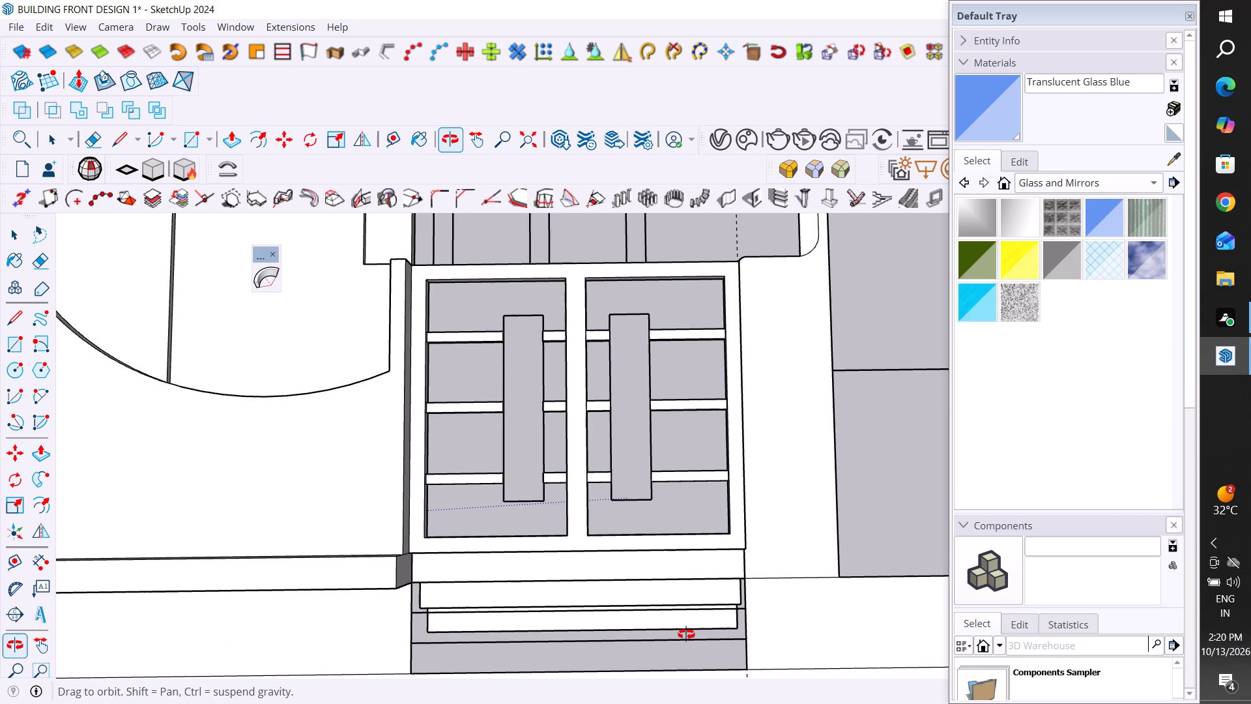
middle_drag(686, 634, 585, 338)
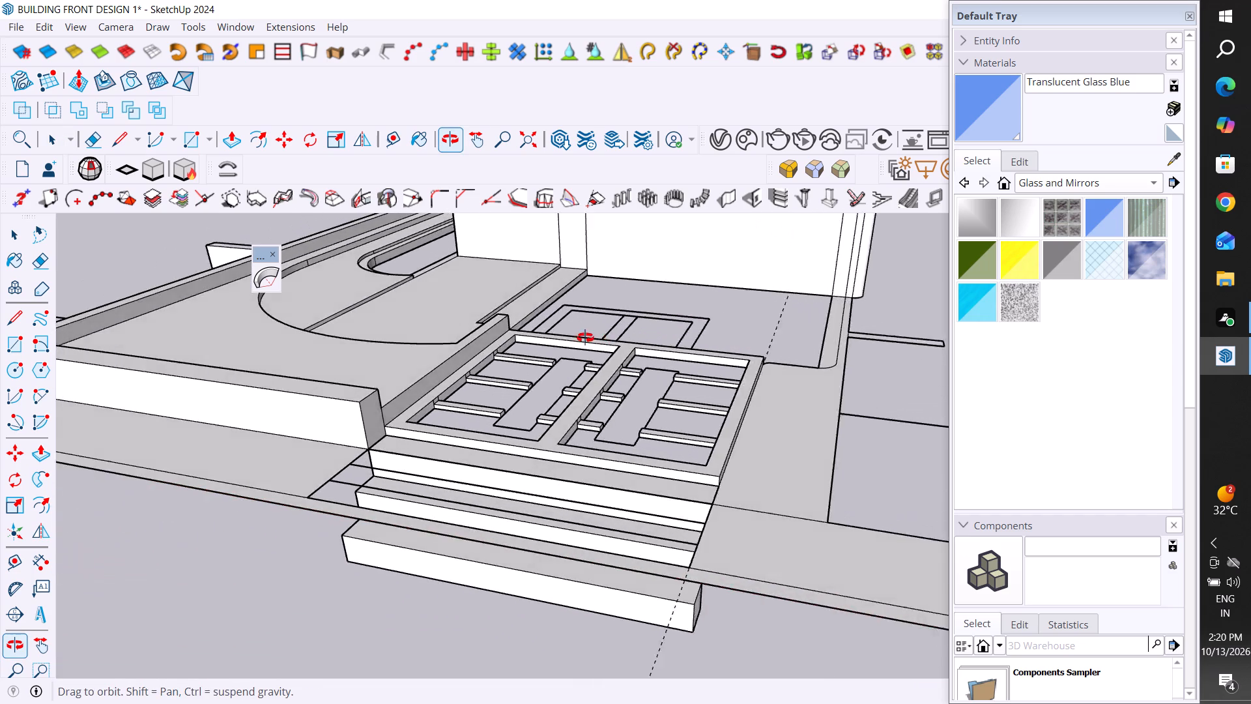
middle_drag(585, 338, 453, 343)
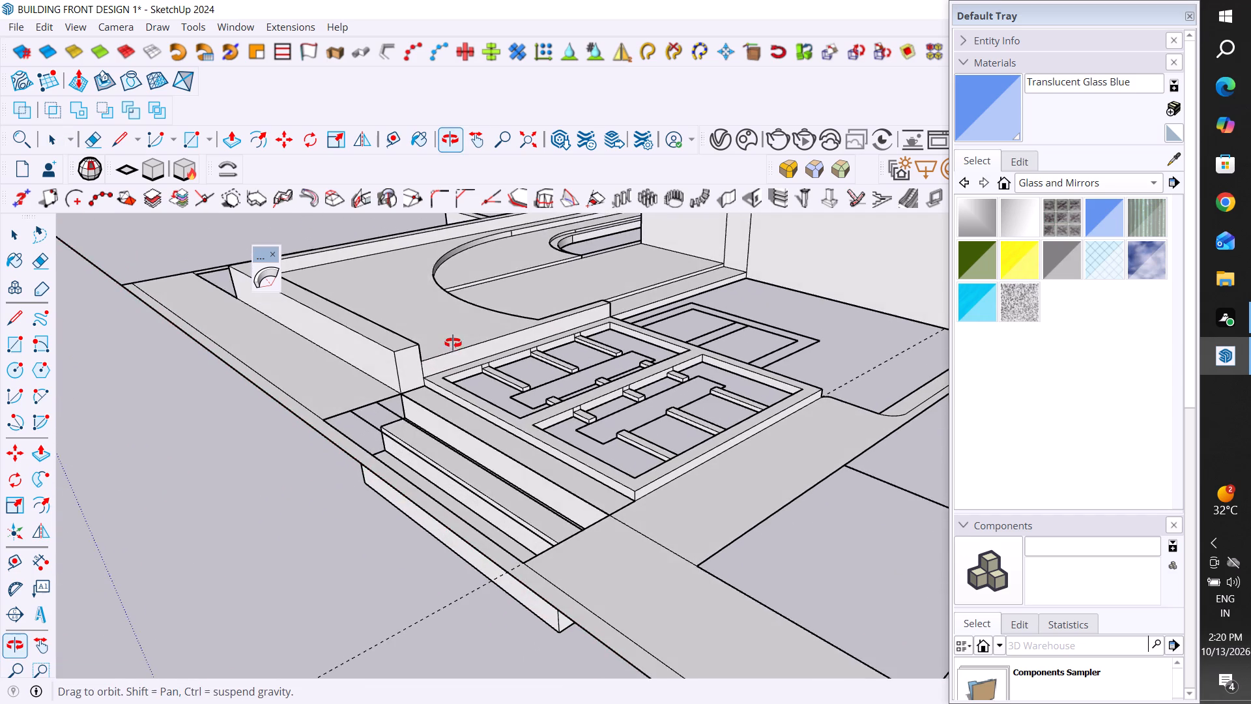
middle_drag(453, 343, 403, 362)
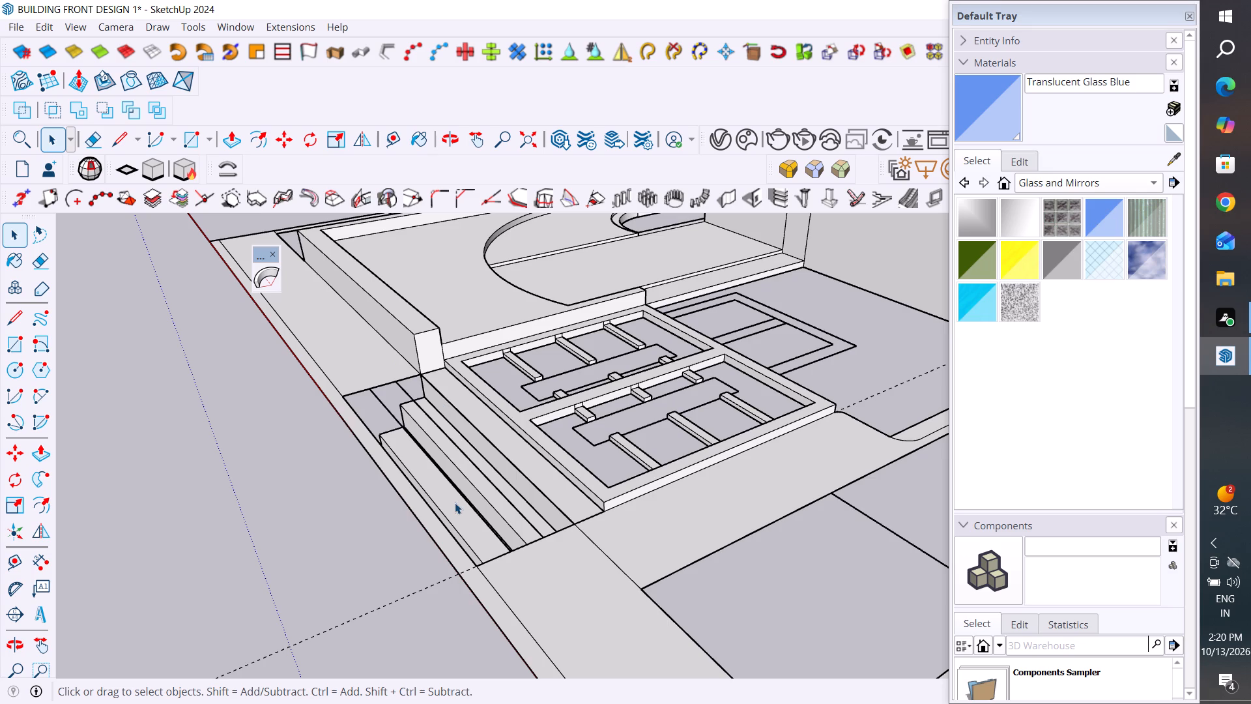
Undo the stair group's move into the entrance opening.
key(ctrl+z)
Explode the stair group beside the facade into its three separate step blocks.
scroll(449, 528, down, 5)
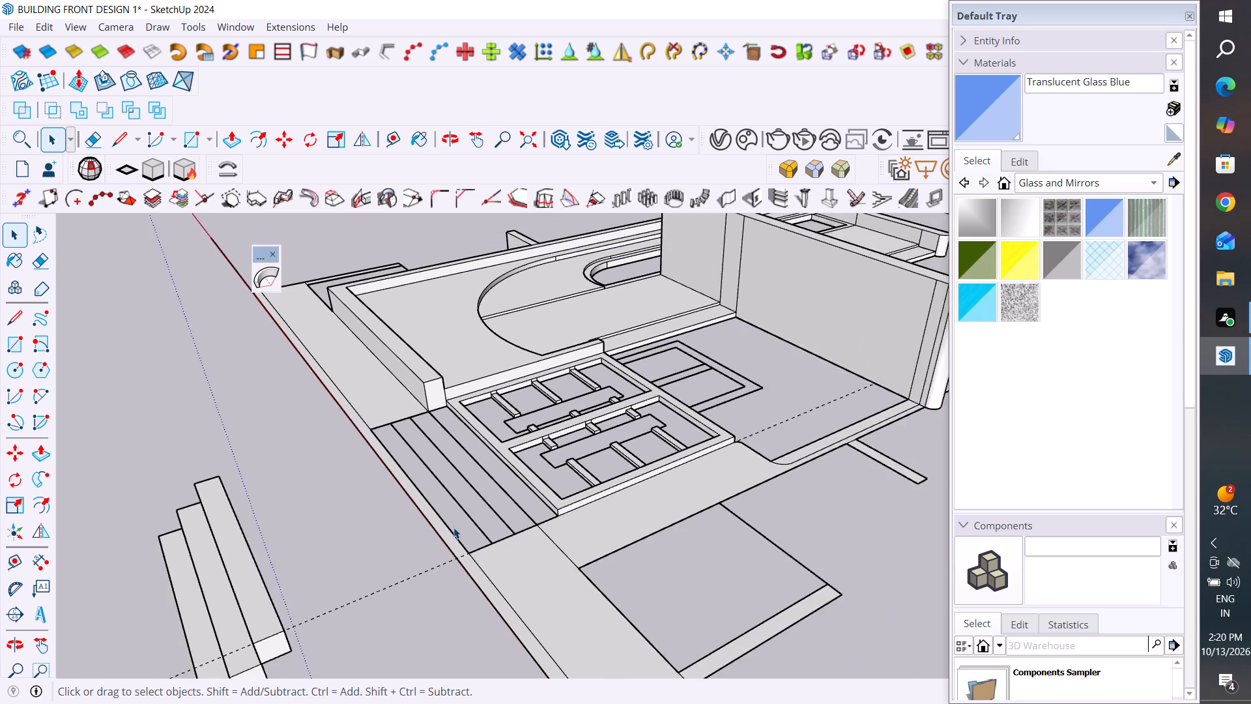
middle_drag(312, 610, 273, 551)
click(235, 495)
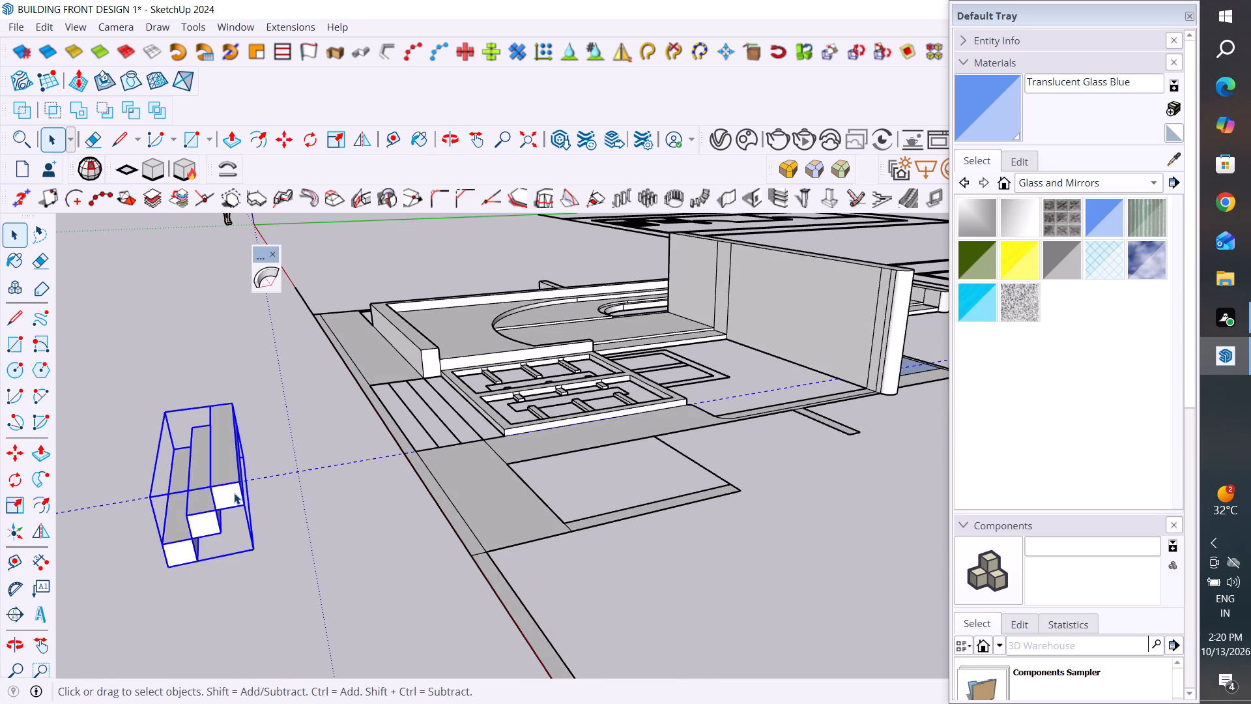
right_click(234, 493)
click(313, 173)
click(327, 520)
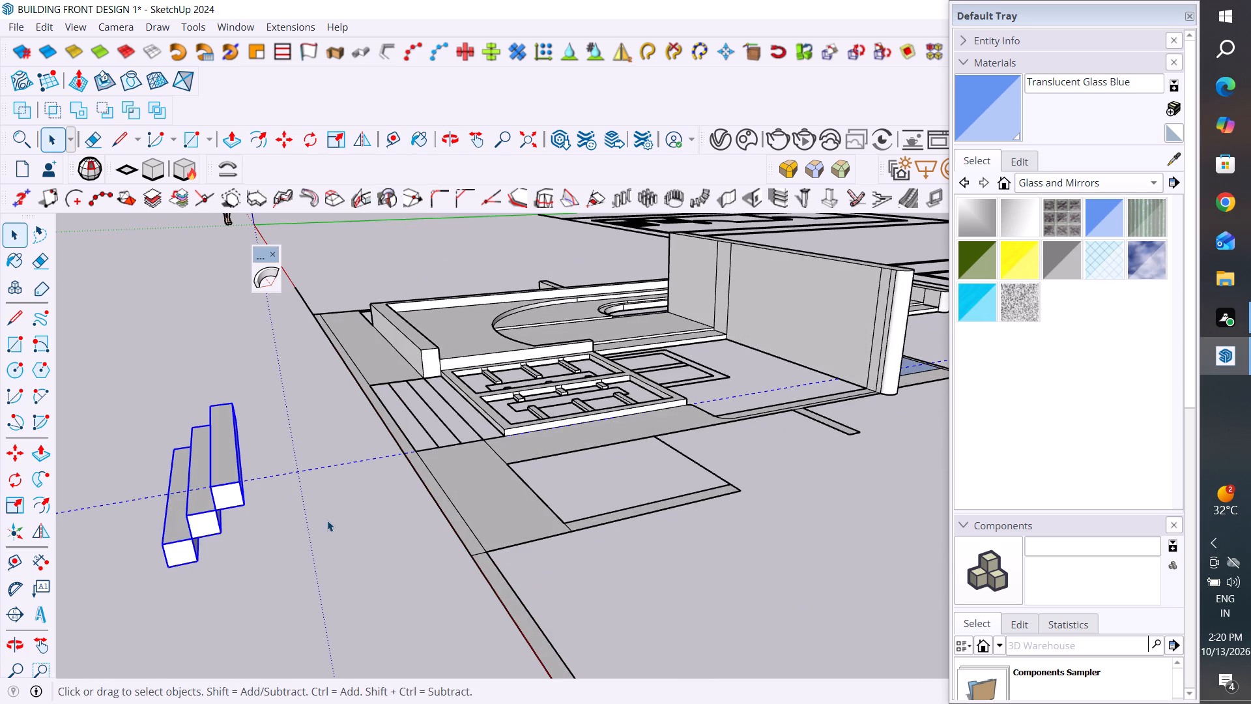
Move the step block nearest the facade against the door frame's bottom edge, snapping its lower corner to the frame's corner.
scroll(401, 575, down, 3)
middle_drag(285, 578, 285, 643)
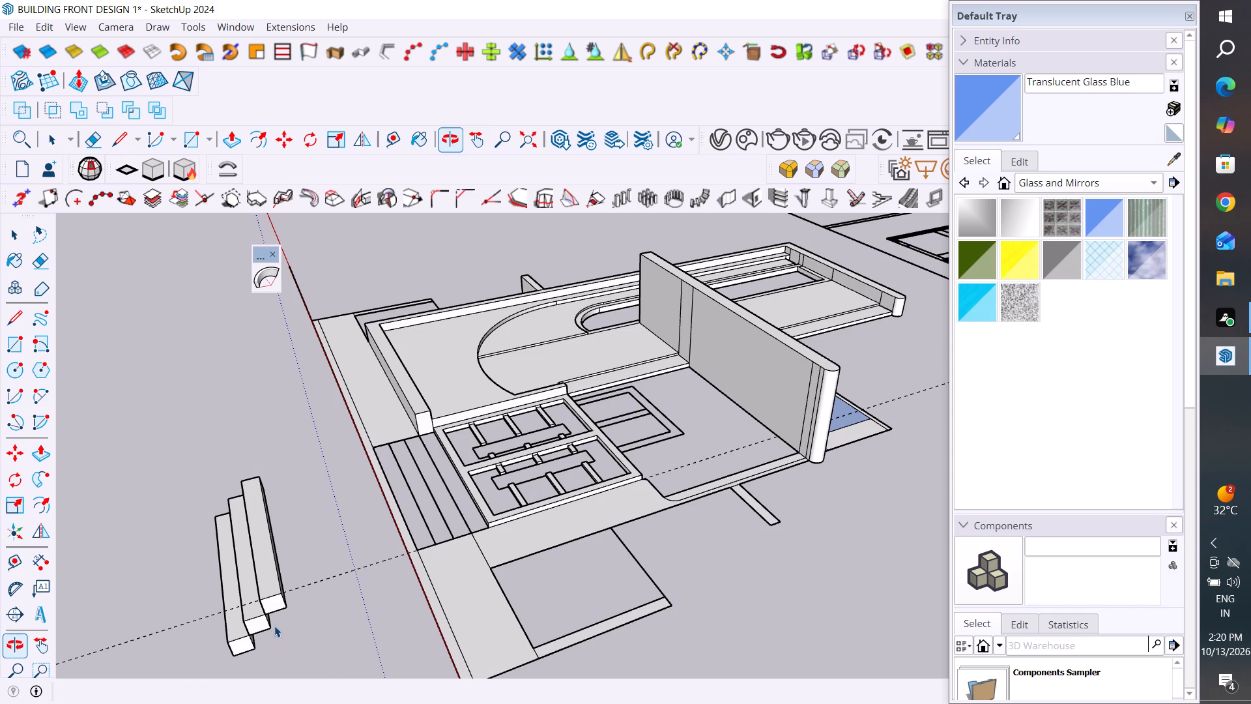
click(278, 603)
key(m)
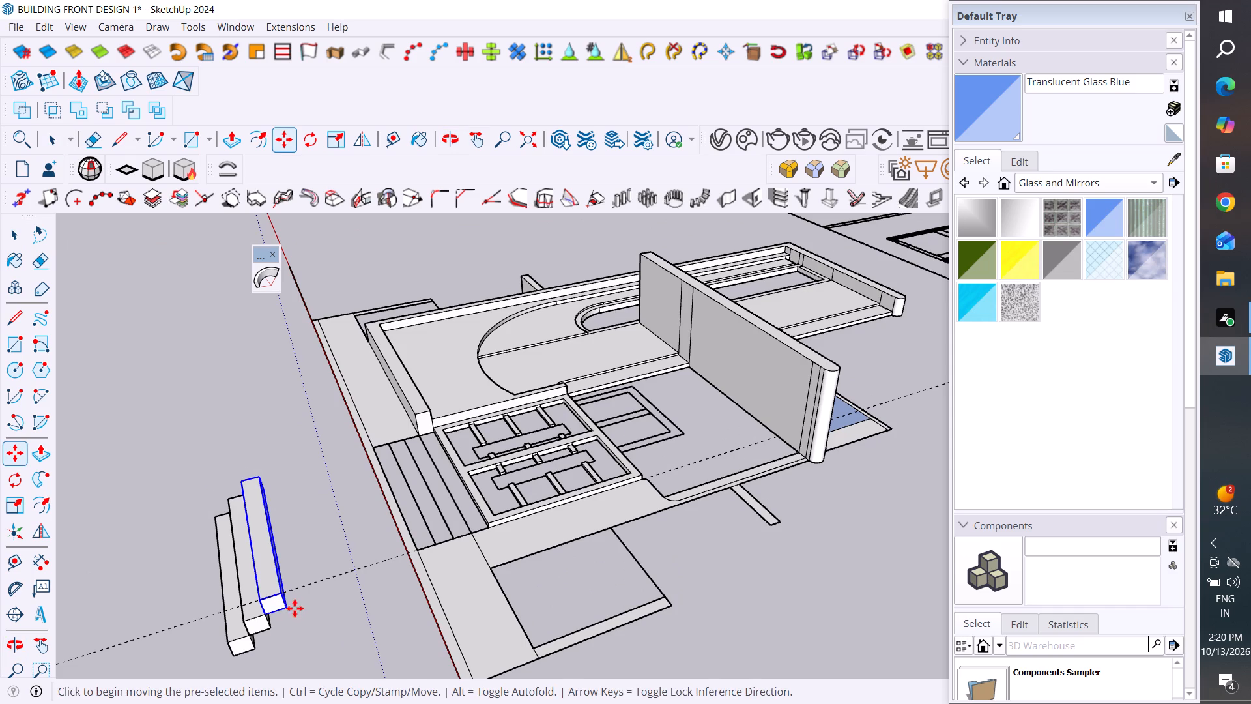
click(296, 609)
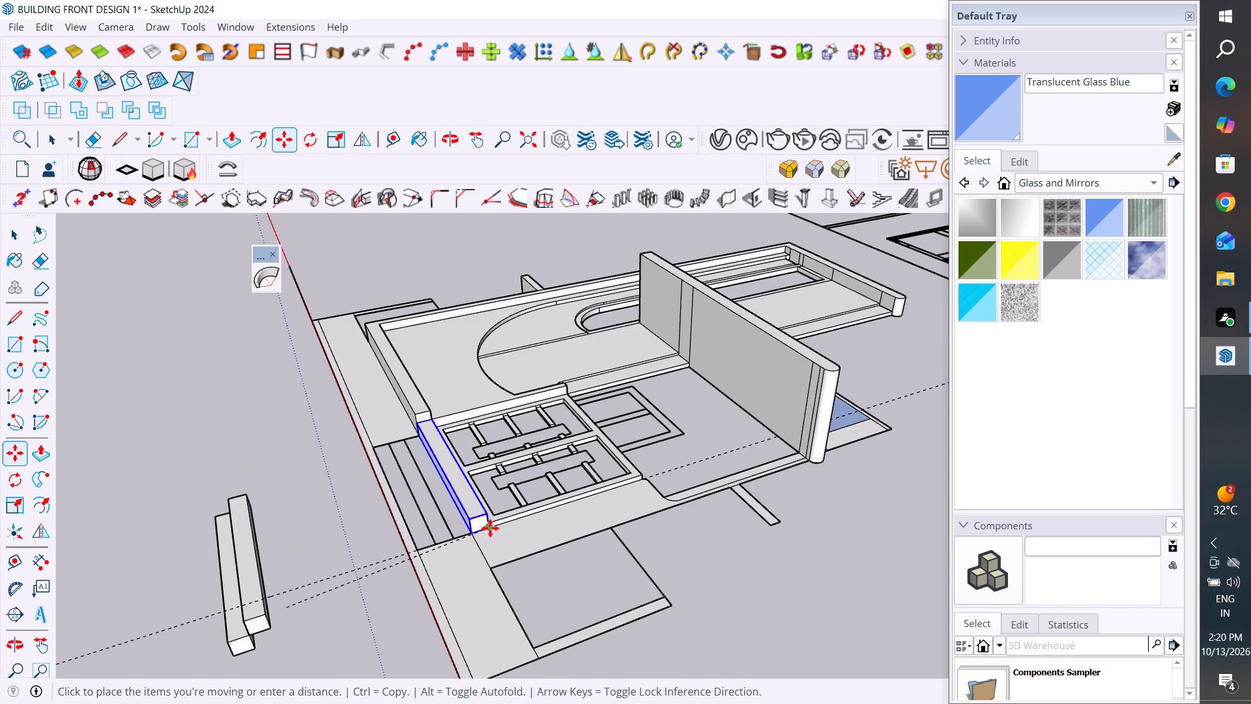
click(491, 528)
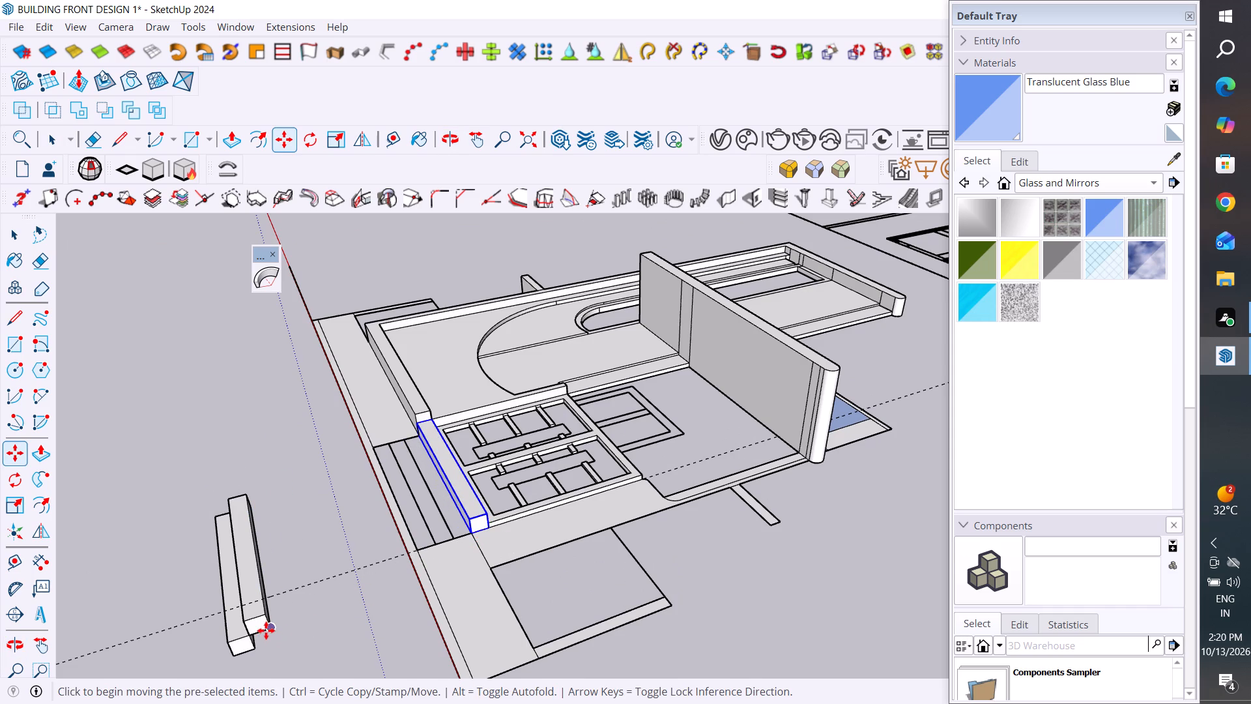
Move the middle step block into the opening, placing its lower inner corner on the upper outer corner of the first placed block.
click(18, 234)
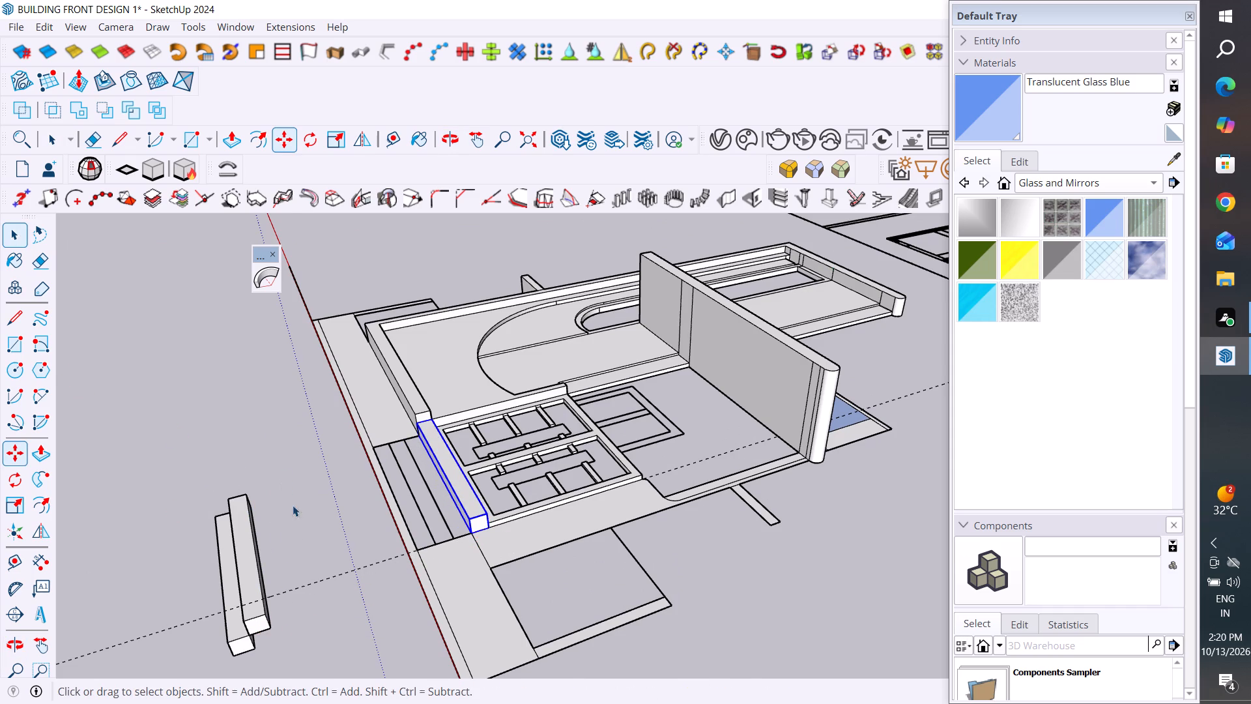
click(261, 623)
key(m)
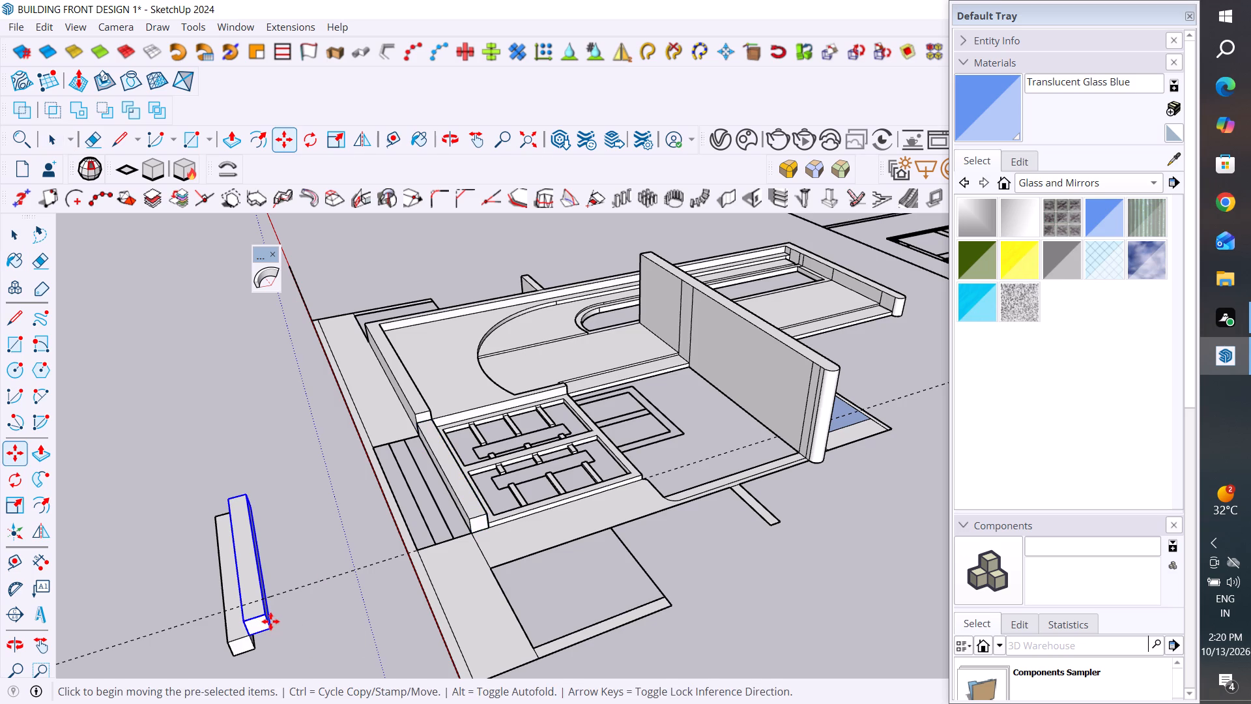
click(276, 621)
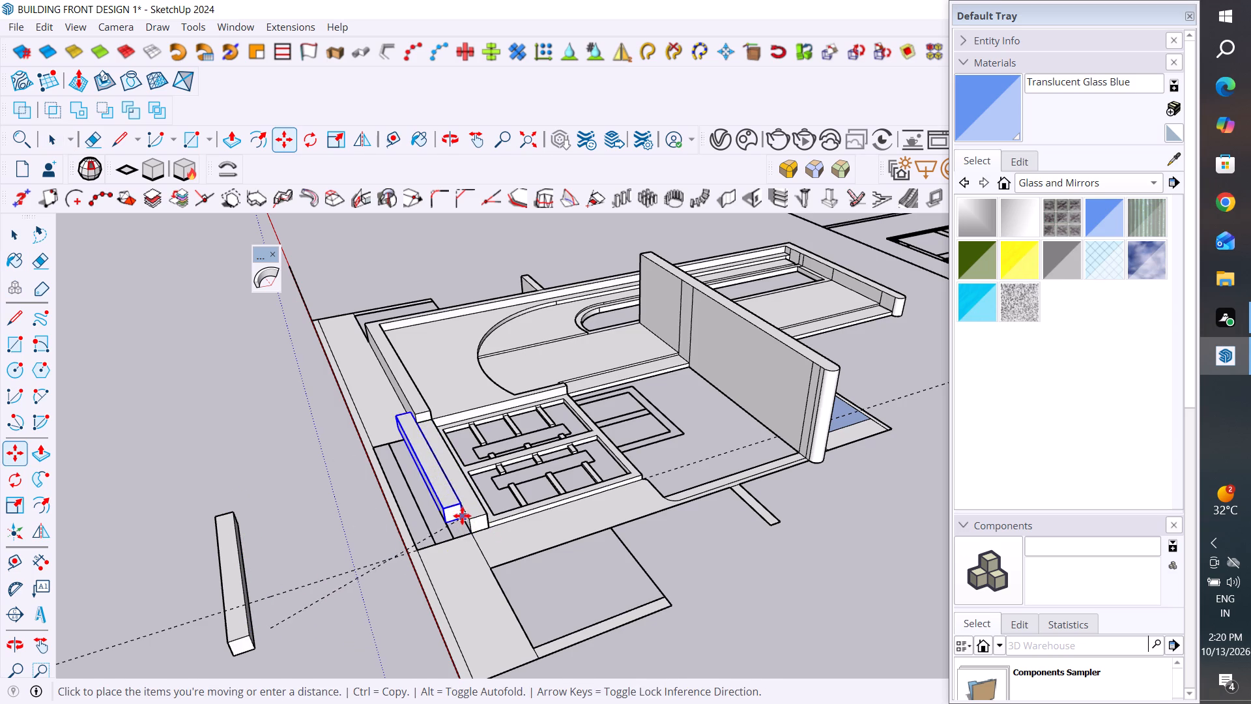
click(468, 520)
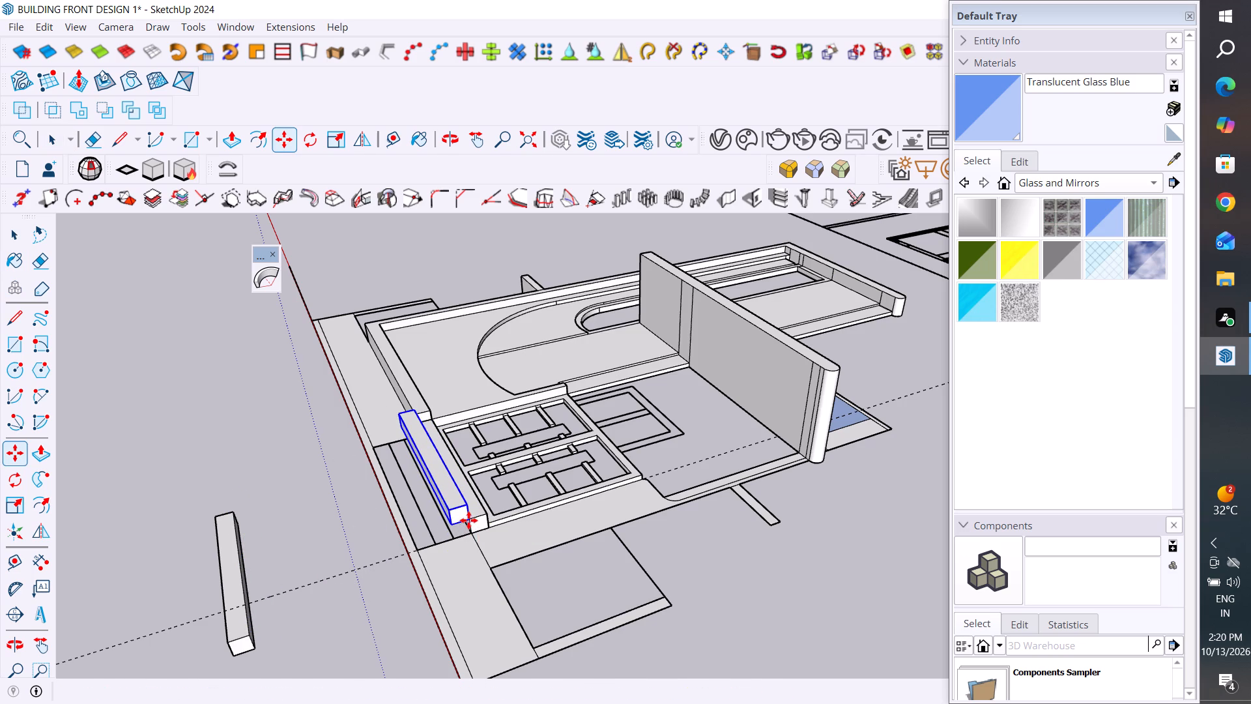
Move the last step block into the entrance opening, placing its lower inner corner on the upper outer corner of the middle block.
click(15, 238)
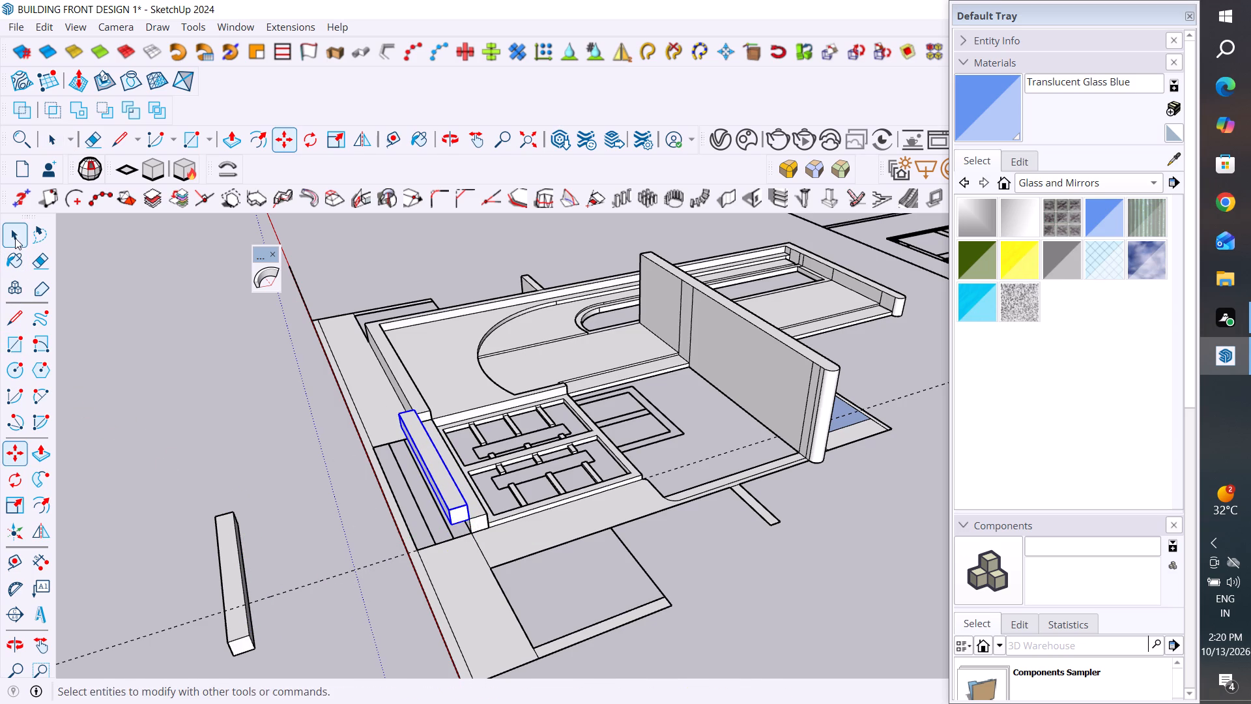
click(238, 636)
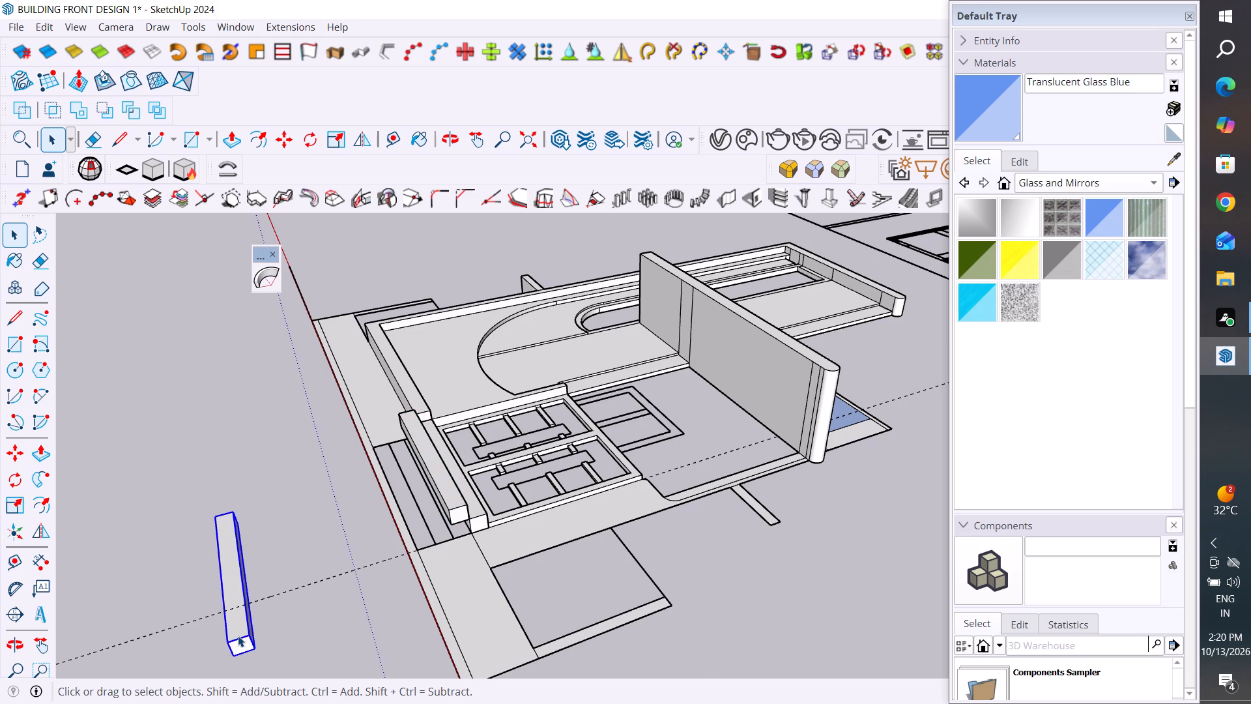
key(m)
click(258, 654)
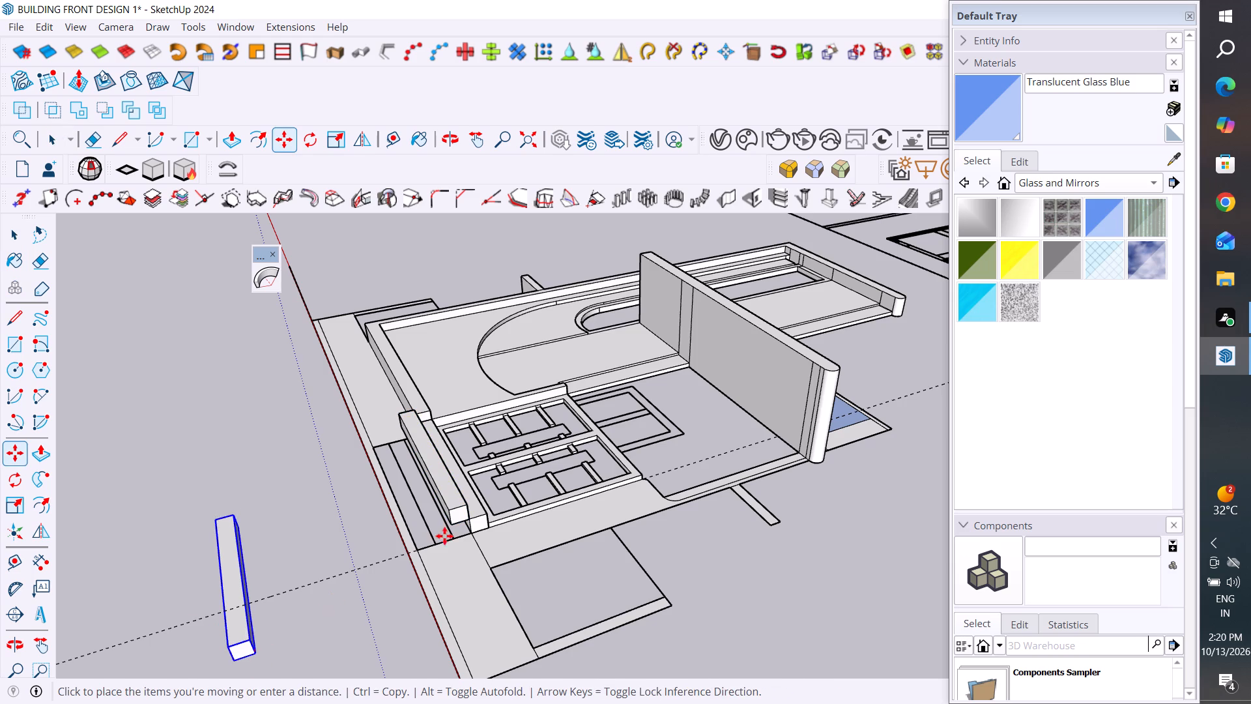
click(450, 508)
click(19, 232)
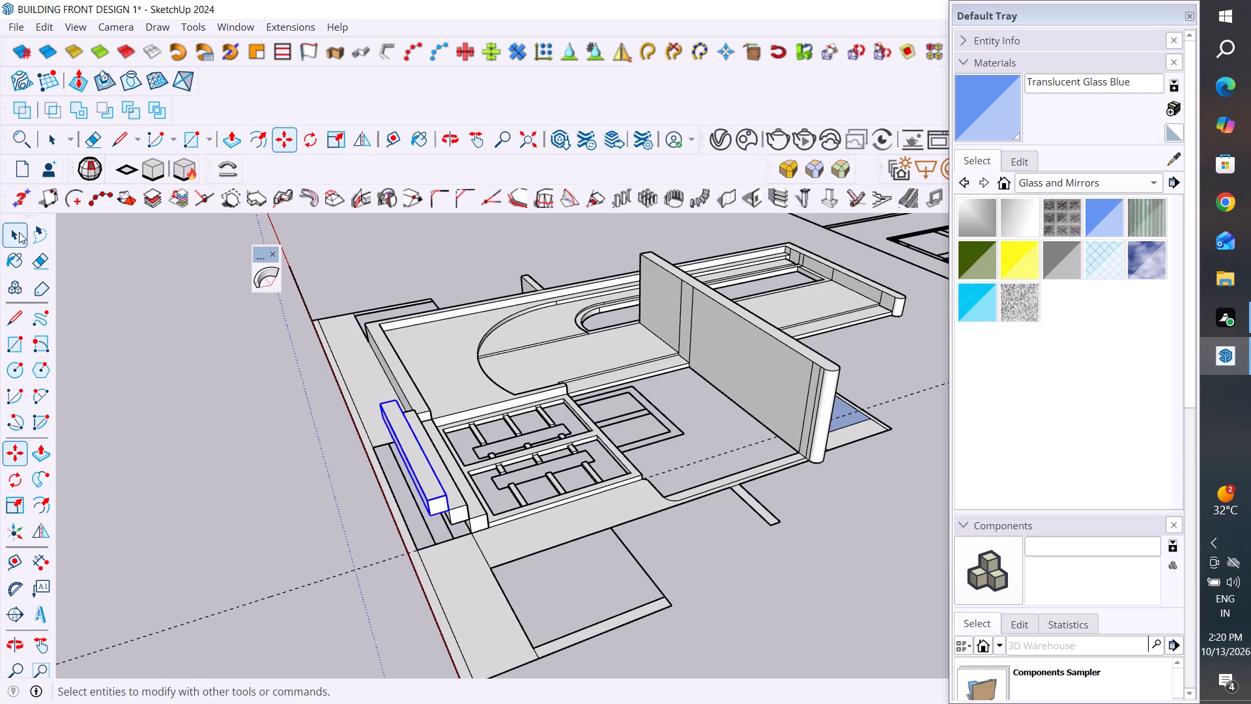
click(218, 385)
Inspect the 3D facade from several angles, checking the placed entrance steps, the double door and the glazed balcony railing.
scroll(352, 508, down, 6)
middle_drag(354, 512, 425, 703)
scroll(642, 375, down, 5)
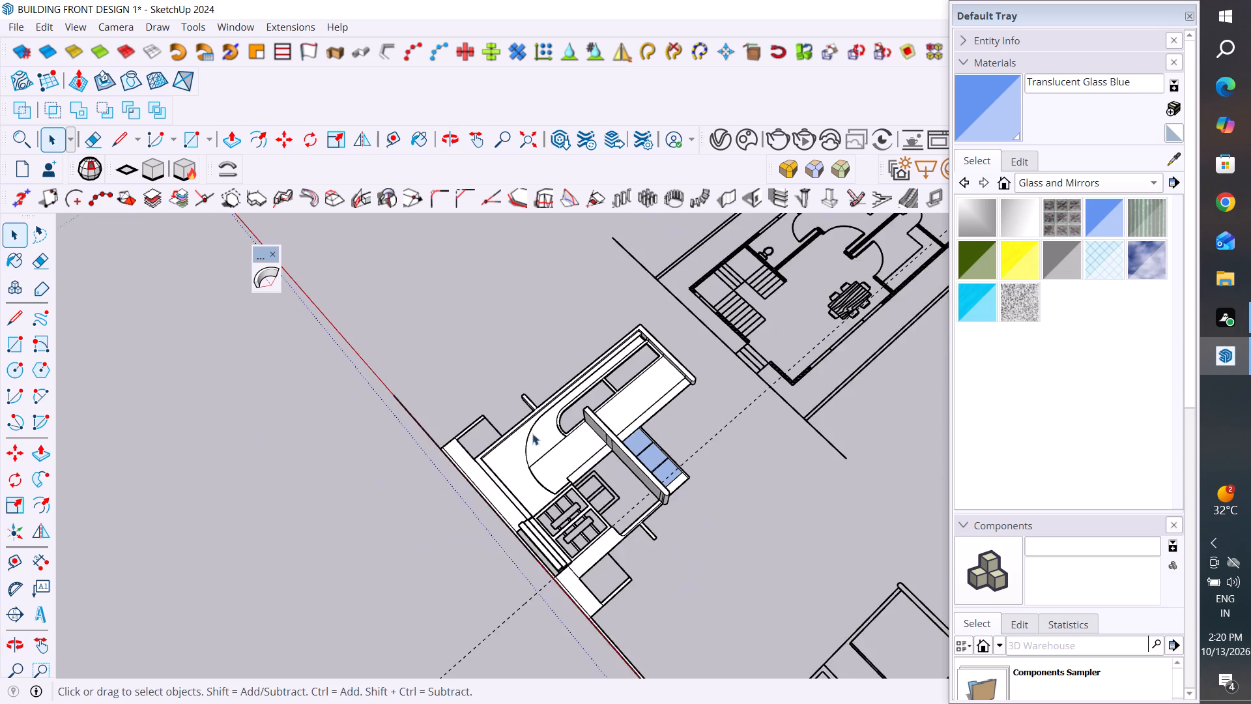
middle_drag(459, 519, 698, 664)
scroll(645, 609, up, 8)
middle_drag(612, 602, 659, 563)
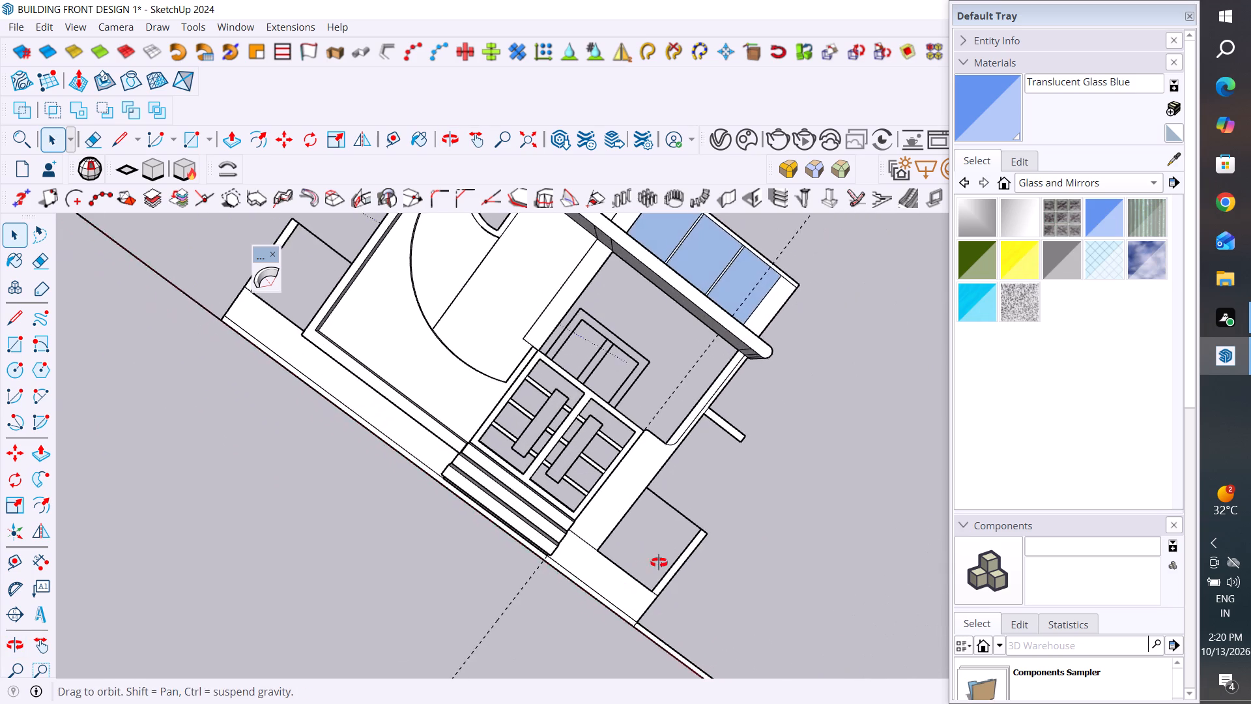
middle_drag(659, 563, 670, 559)
middle_drag(563, 606, 769, 375)
middle_drag(562, 611, 727, 703)
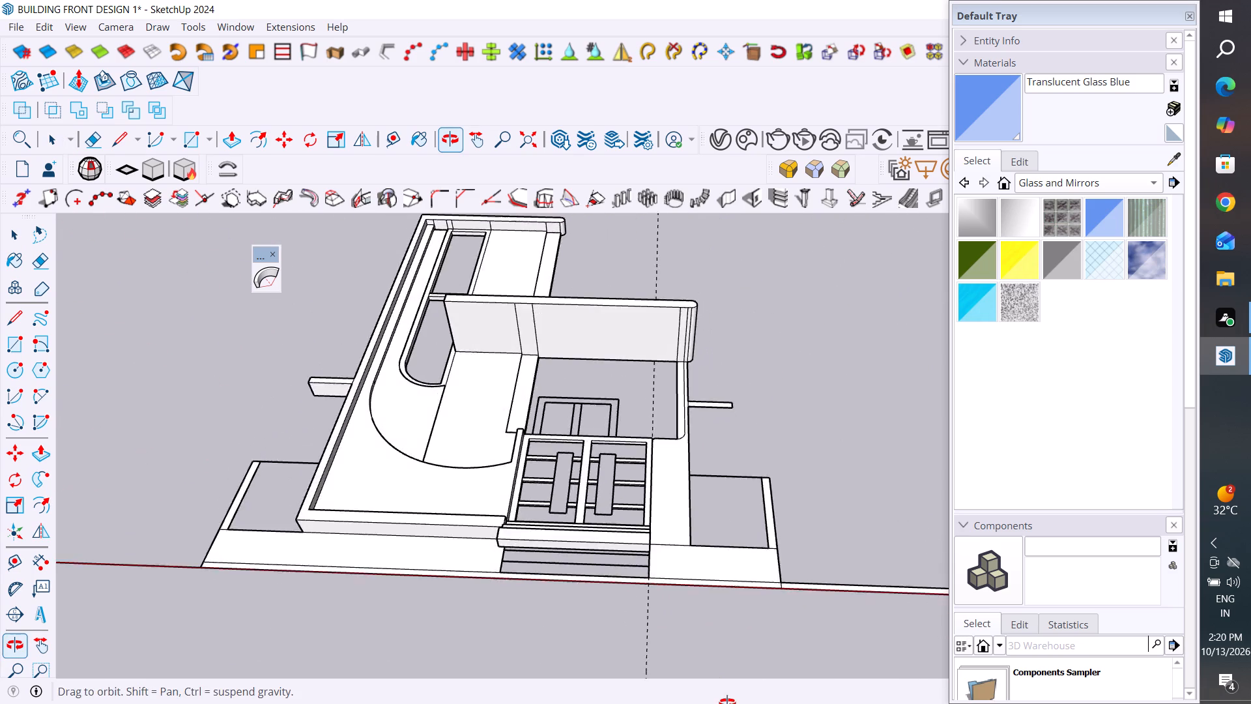
middle_drag(727, 703, 728, 703)
middle_drag(613, 508, 624, 703)
middle_drag(740, 638, 676, 642)
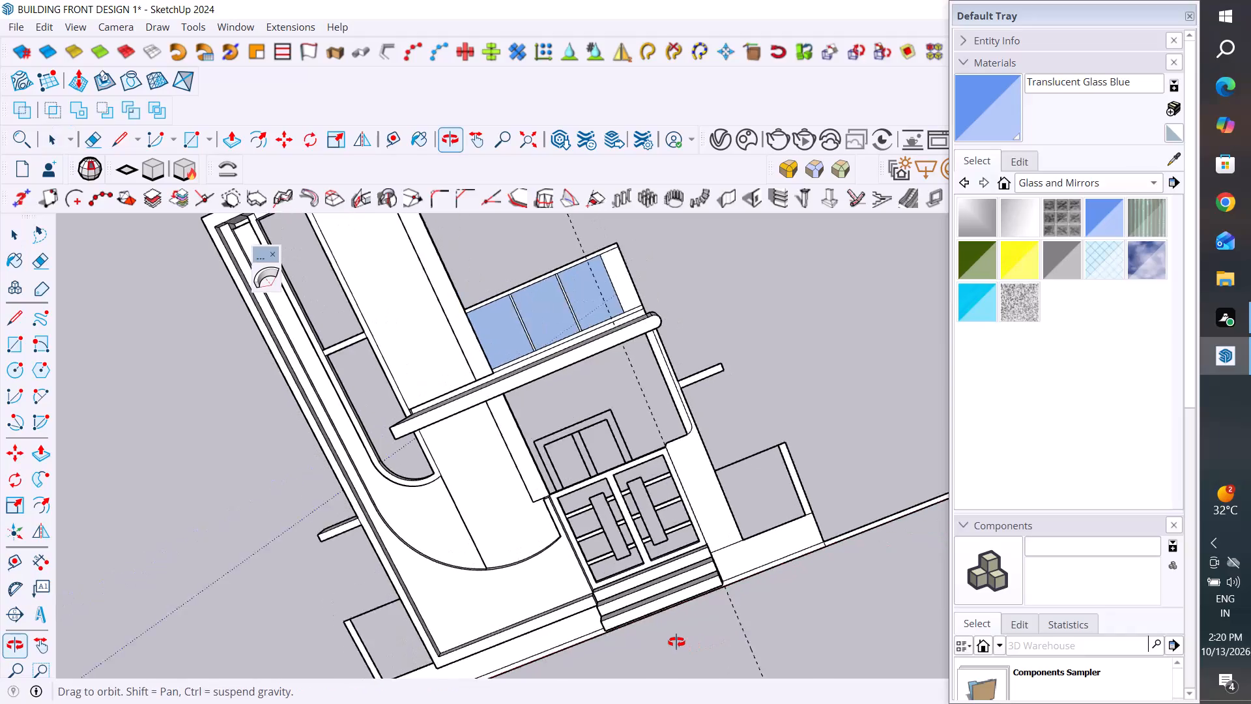
middle_drag(676, 642, 672, 642)
scroll(412, 497, down, 6)
middle_drag(473, 616, 360, 499)
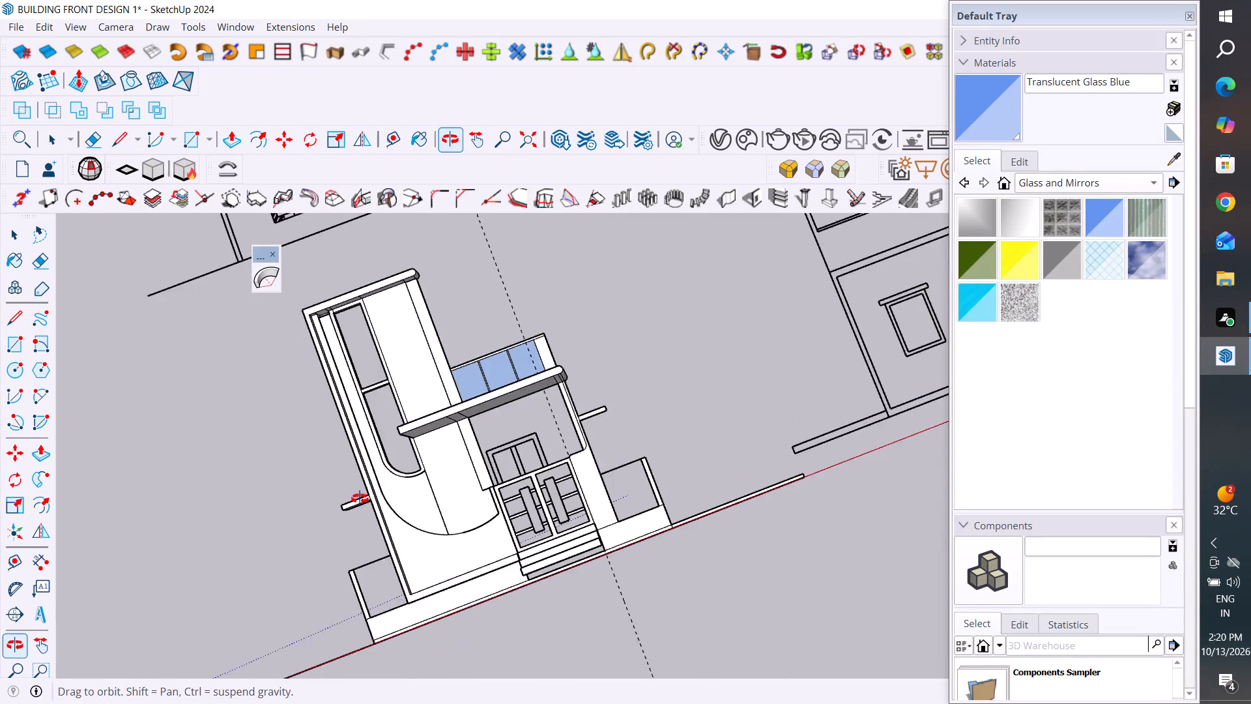
middle_drag(360, 499, 377, 404)
middle_drag(682, 529, 612, 555)
scroll(612, 555, down, 2)
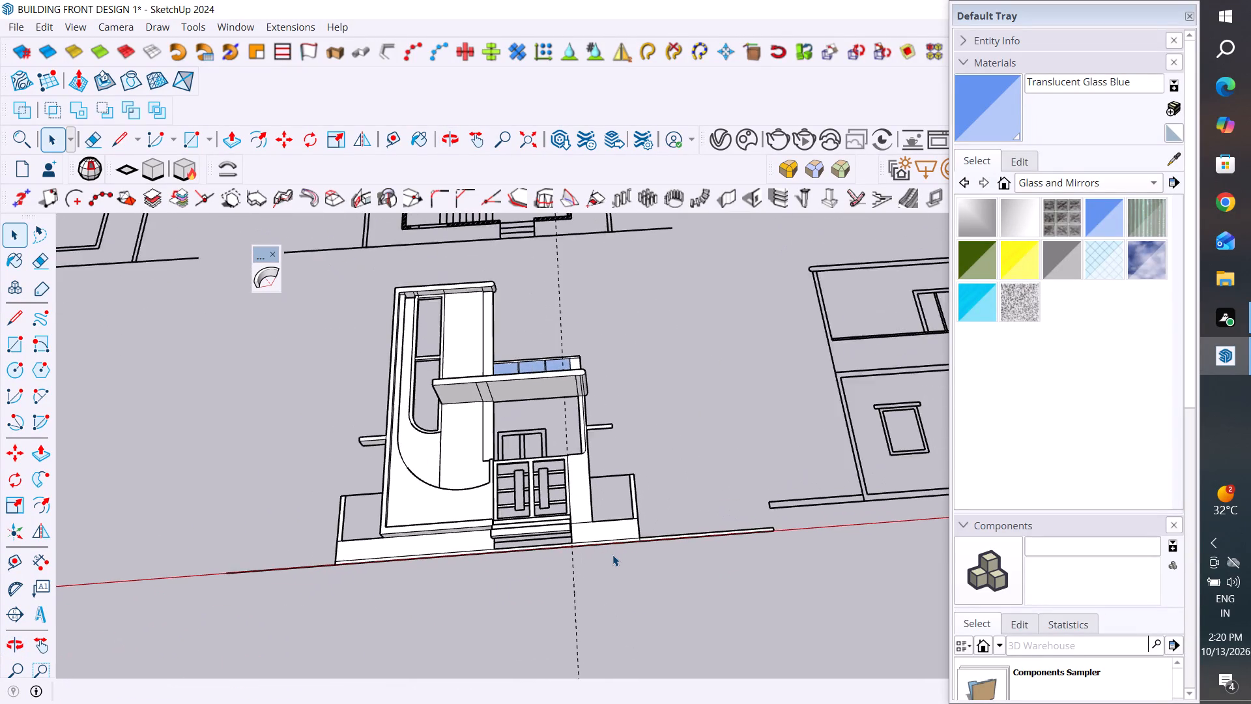
scroll(612, 555, down, 1)
middle_drag(538, 488, 532, 613)
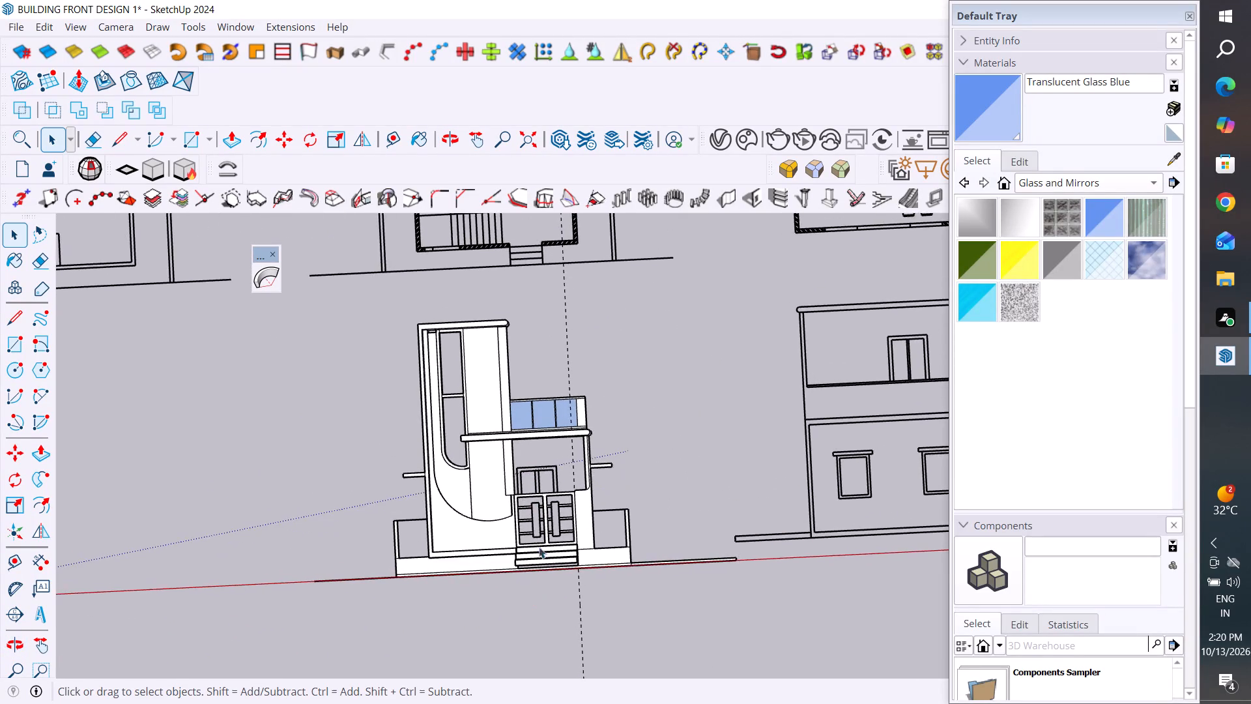
scroll(539, 546, up, 2)
scroll(491, 589, down, 6)
scroll(493, 589, up, 2)
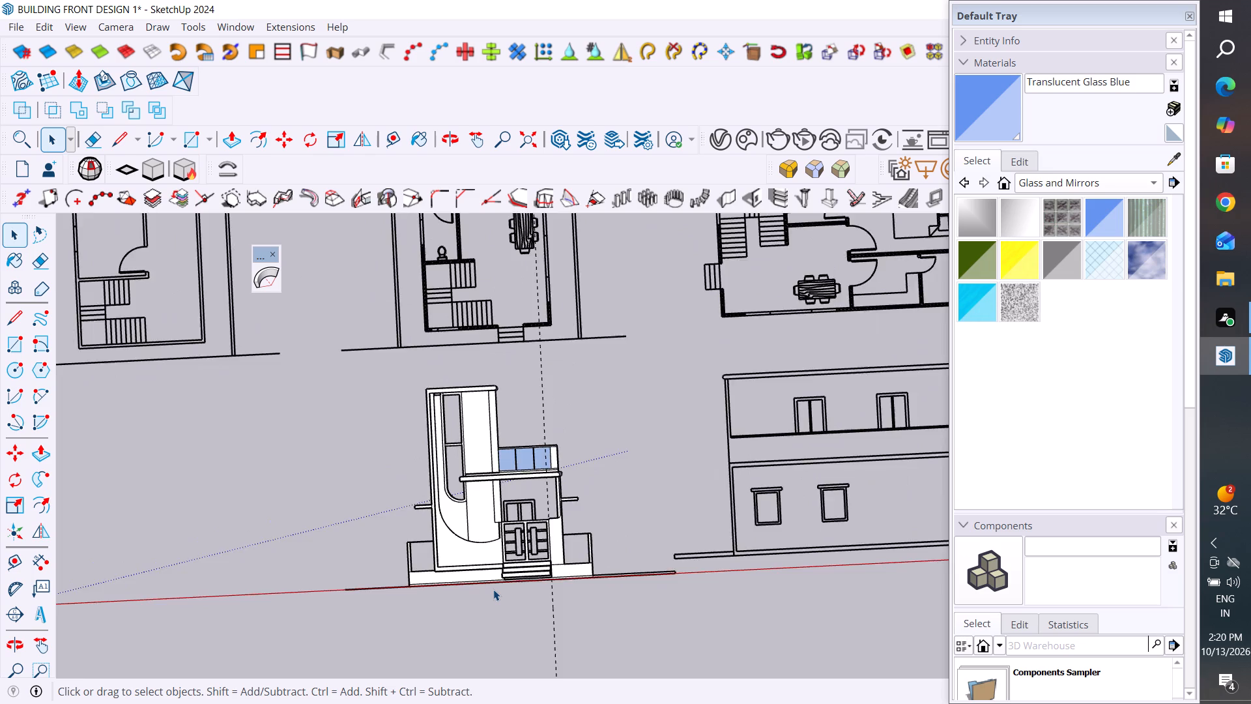
scroll(493, 589, up, 2)
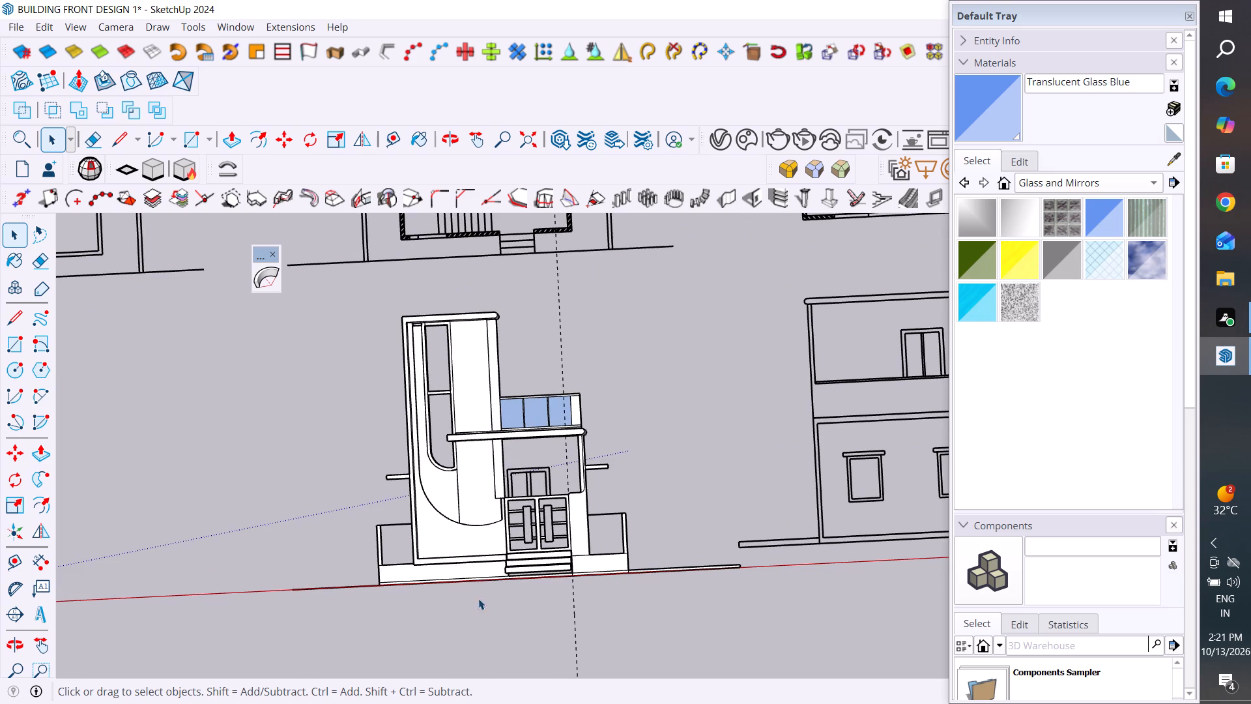
middle_drag(594, 461, 590, 531)
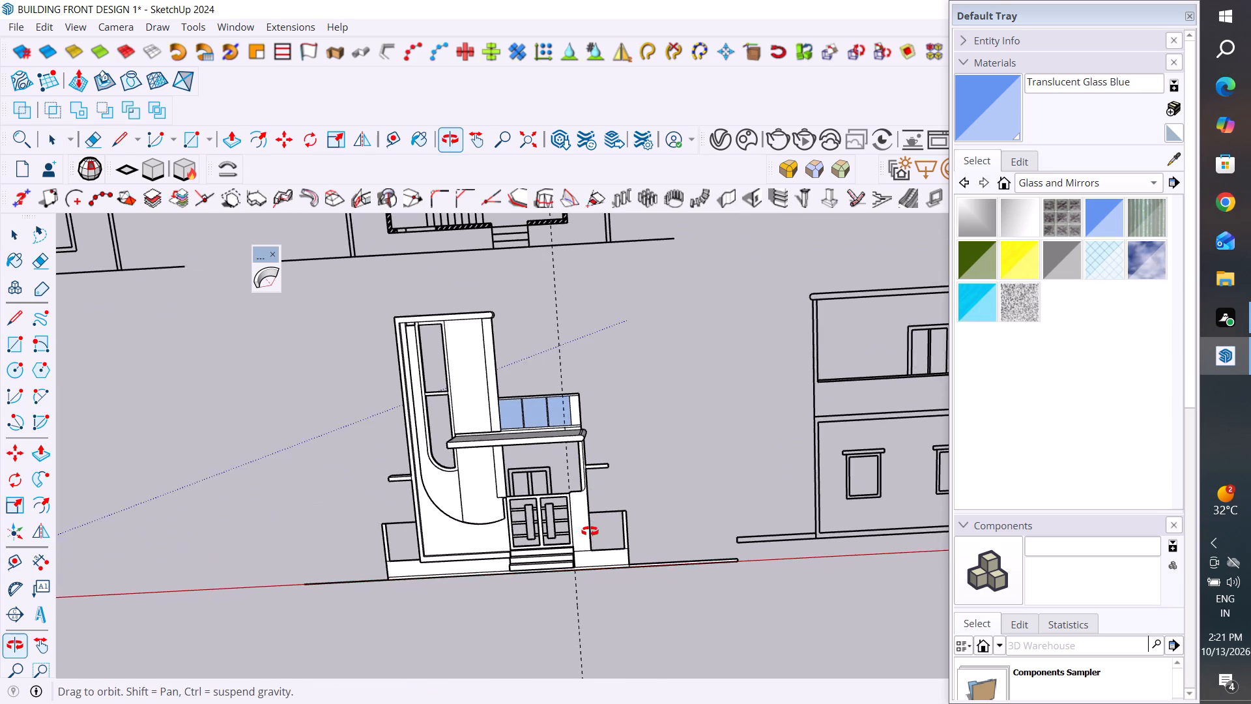
middle_drag(590, 531, 586, 564)
scroll(568, 579, up, 9)
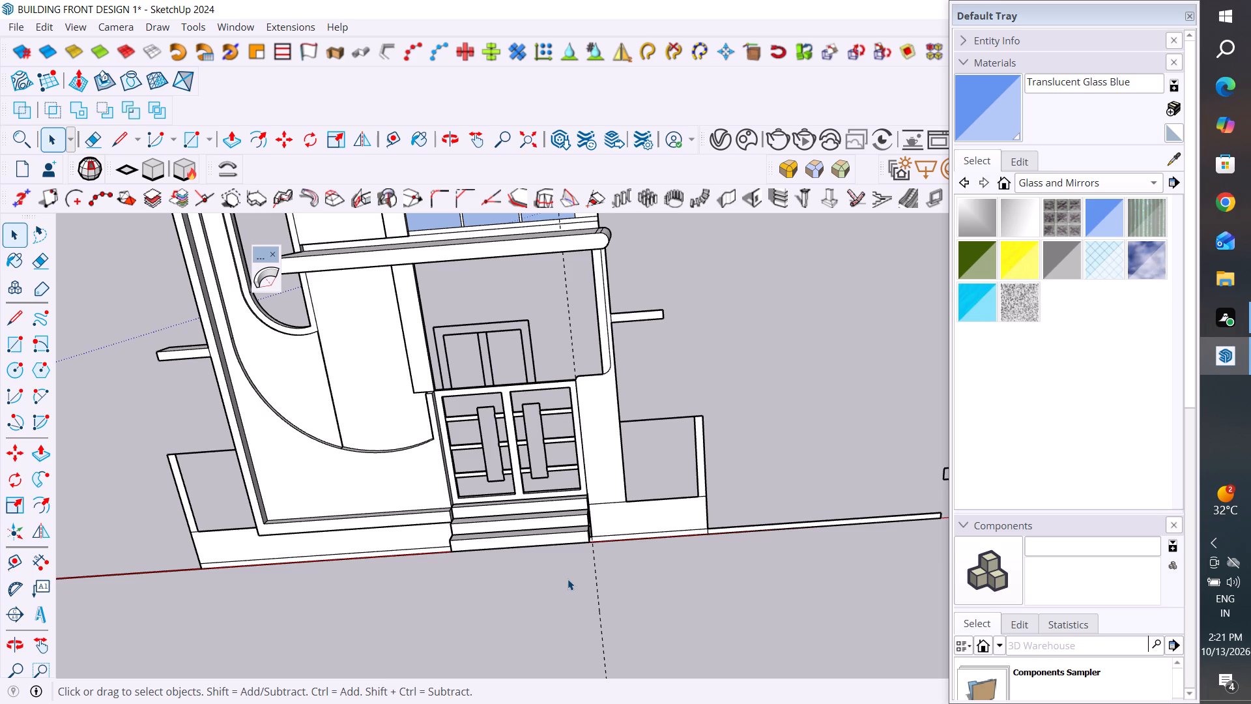
middle_drag(704, 620, 717, 500)
scroll(717, 500, down, 3)
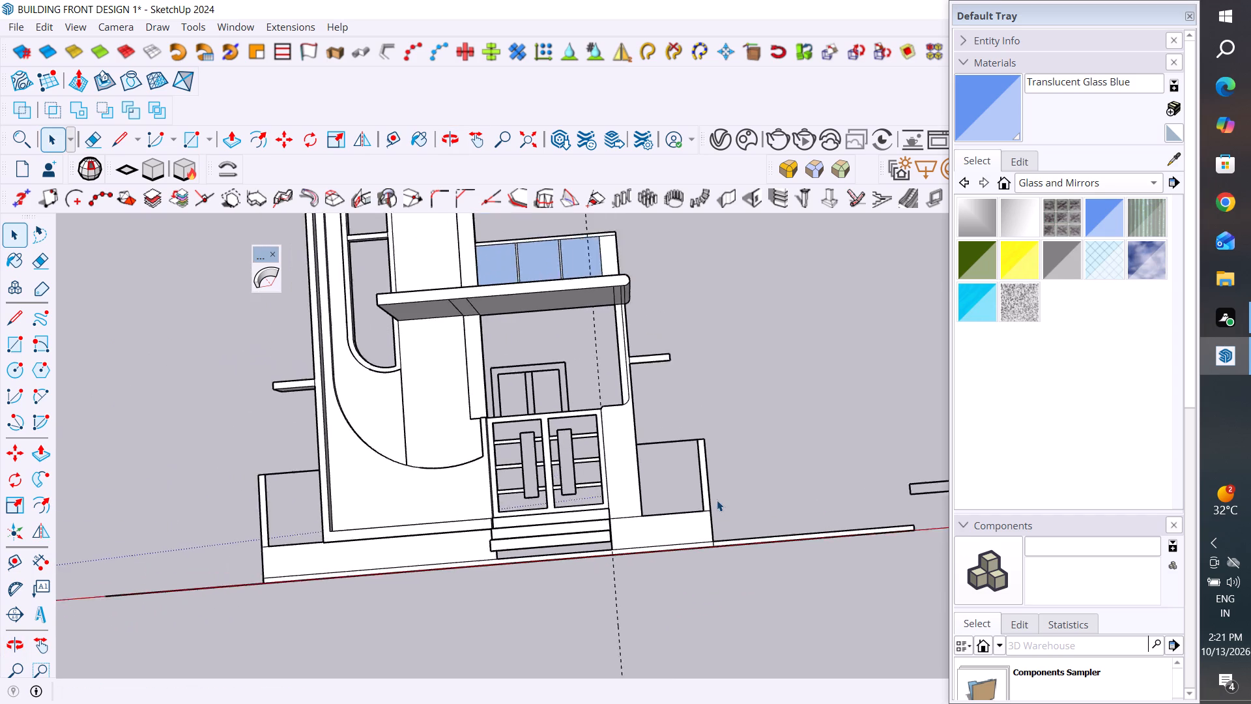
scroll(717, 500, down, 2)
middle_drag(771, 566, 734, 607)
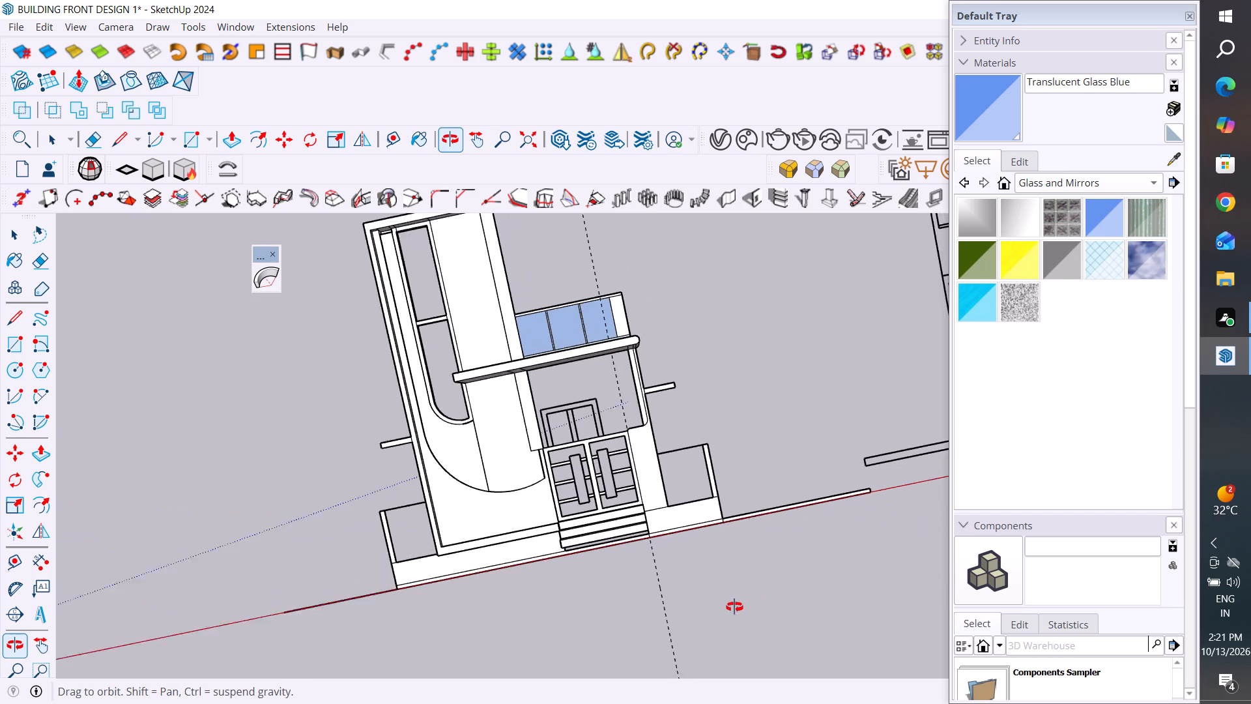
middle_drag(734, 607, 718, 608)
scroll(631, 310, up, 5)
scroll(584, 286, up, 4)
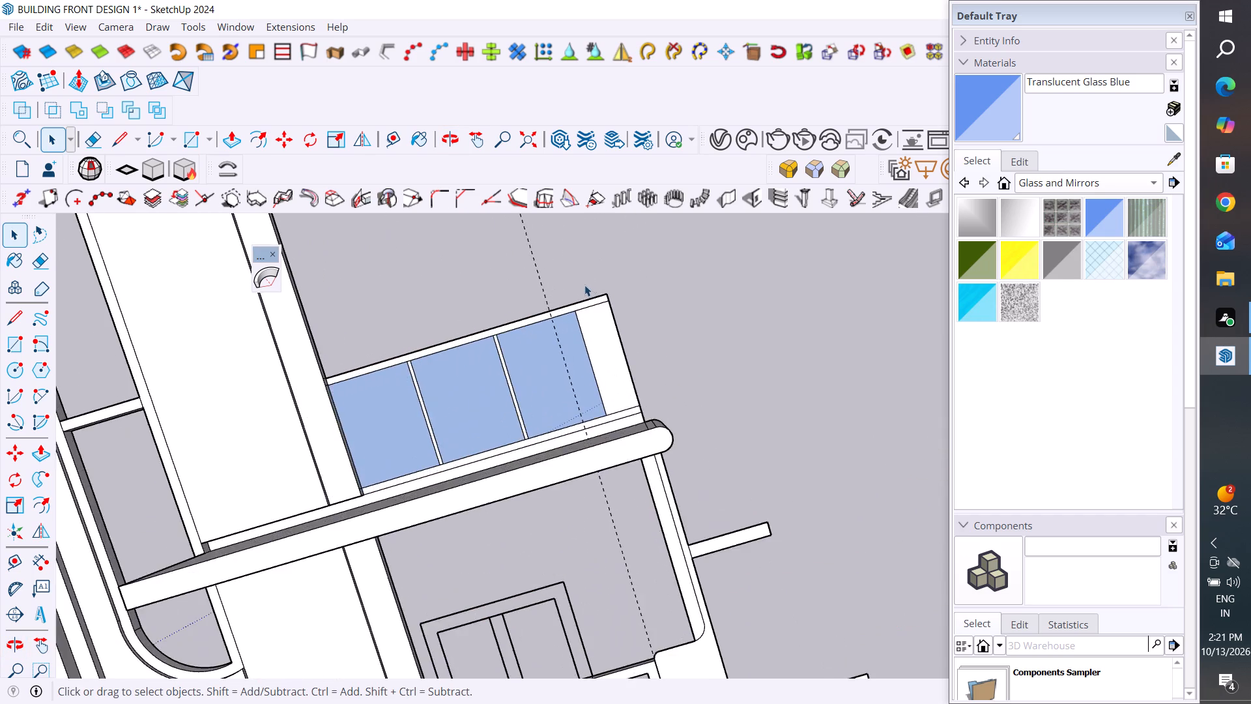
scroll(584, 285, up, 10)
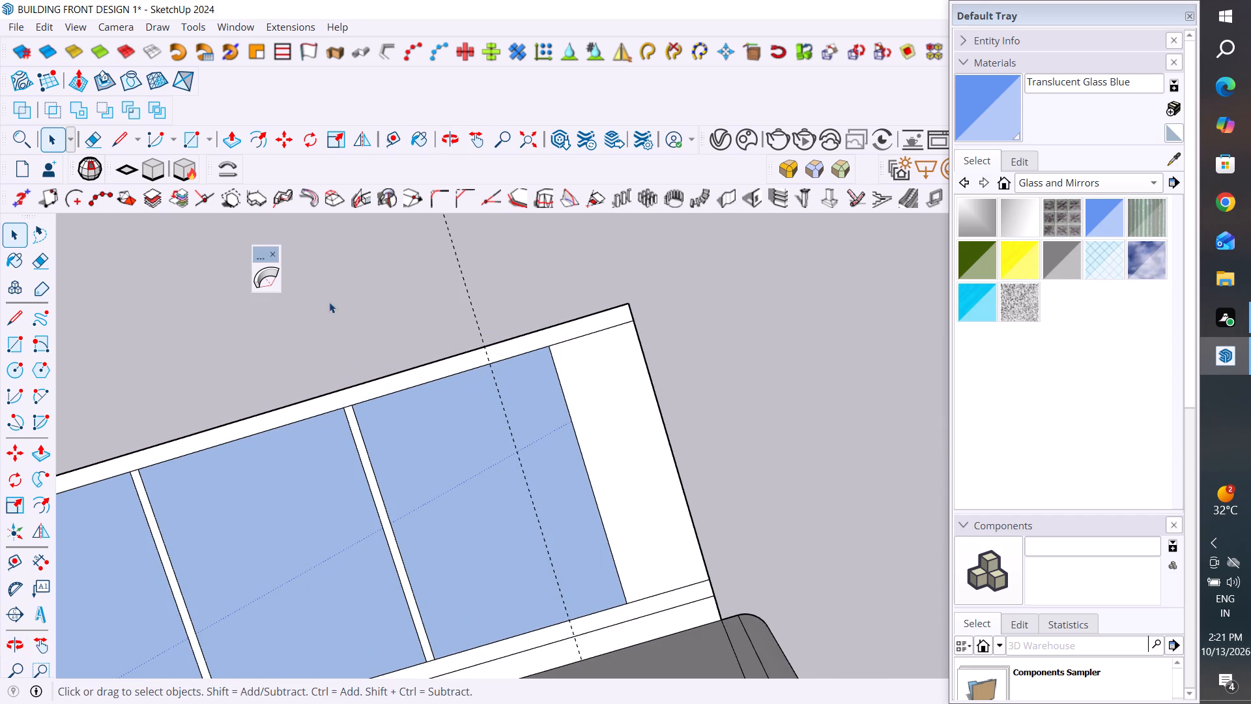
scroll(592, 482, down, 8)
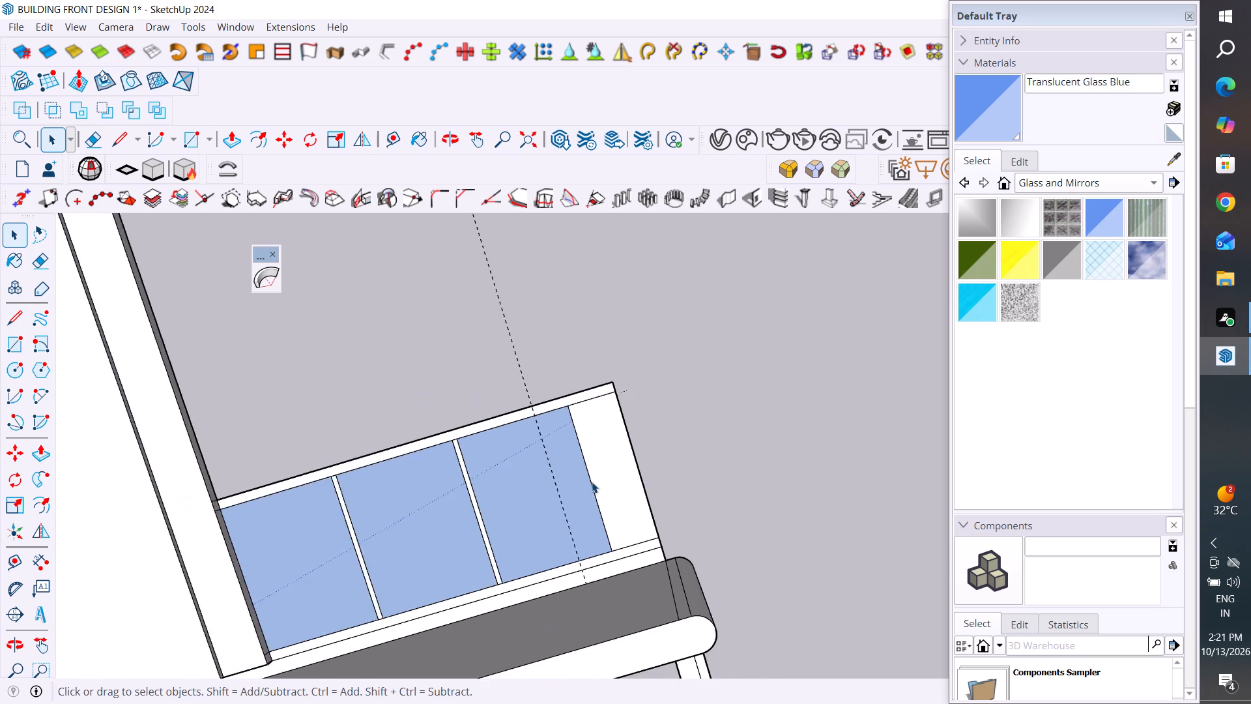
scroll(592, 482, down, 4)
scroll(708, 530, down, 5)
scroll(674, 429, down, 7)
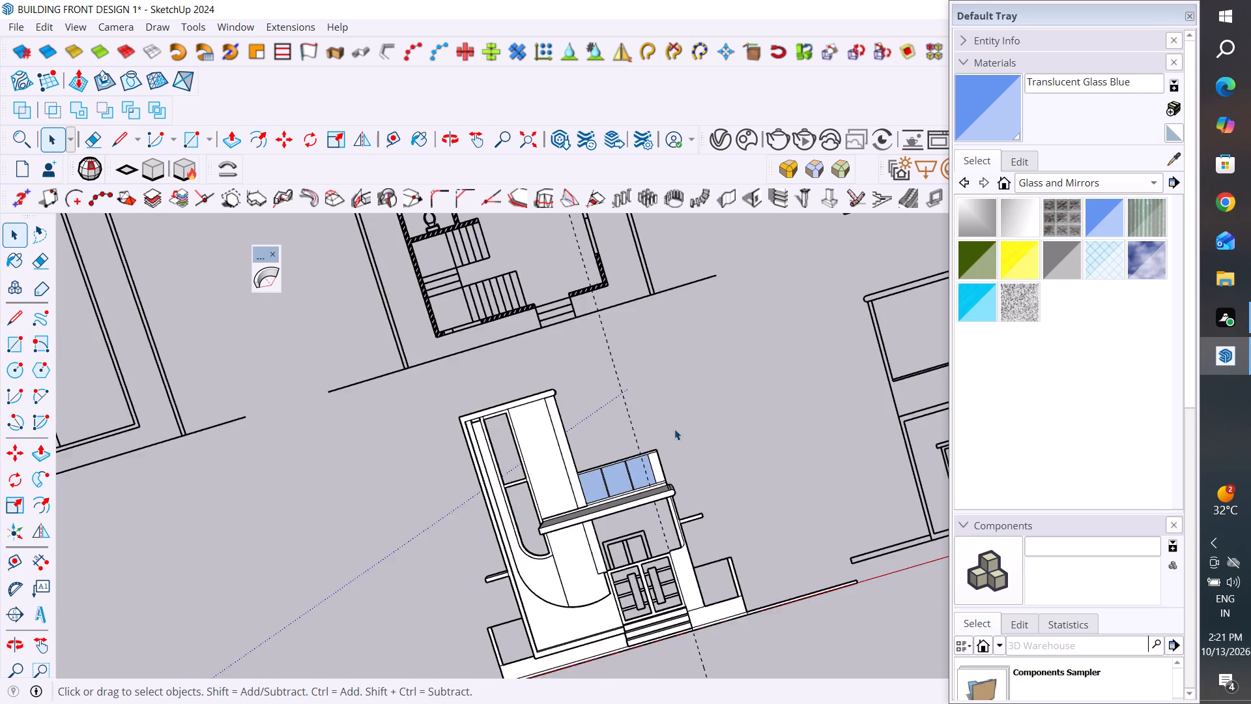
Move the lower round-bottomed window pane out of the separate tower model into the empty space on its side away from the facade.
scroll(674, 429, down, 6)
scroll(775, 460, down, 11)
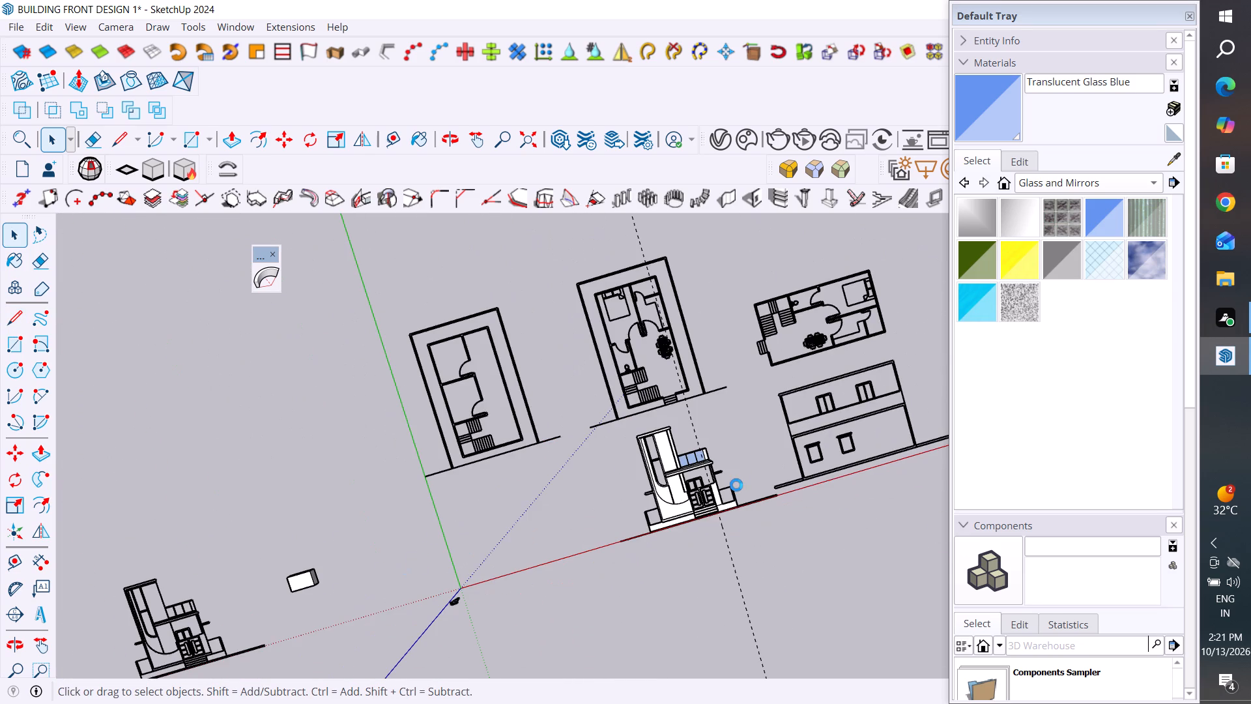
scroll(655, 503, up, 3)
scroll(585, 525, down, 4)
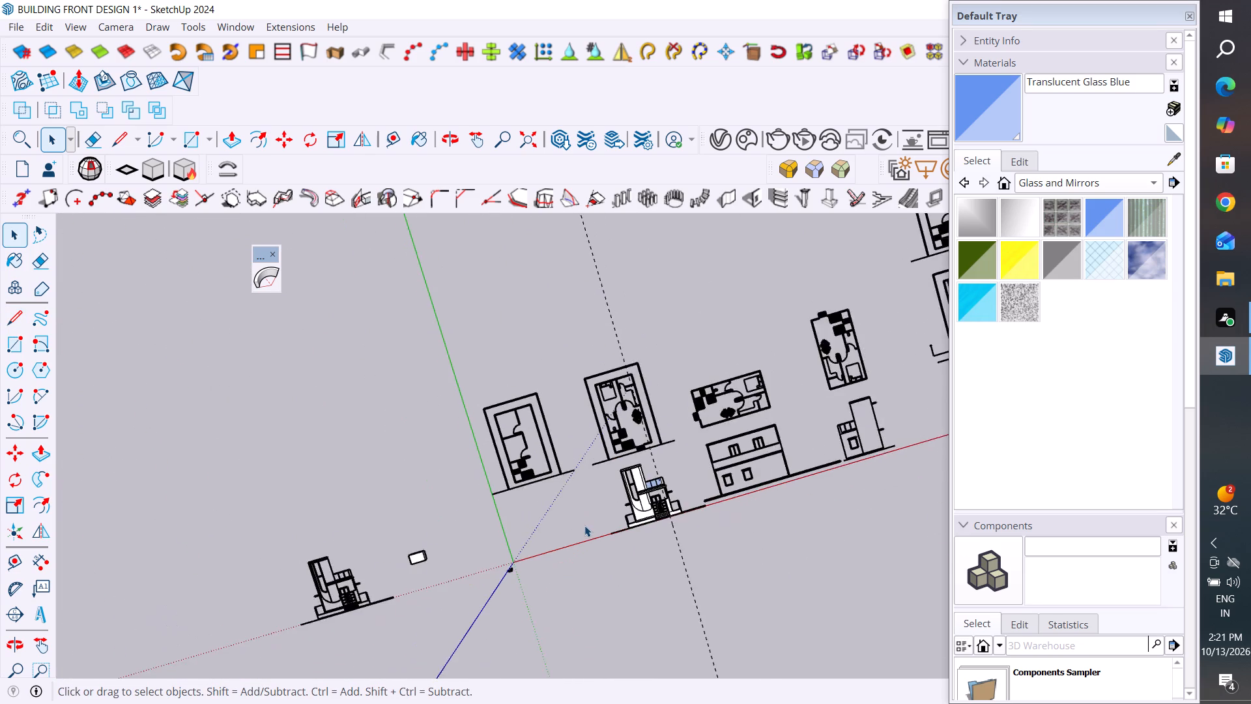
scroll(584, 525, down, 18)
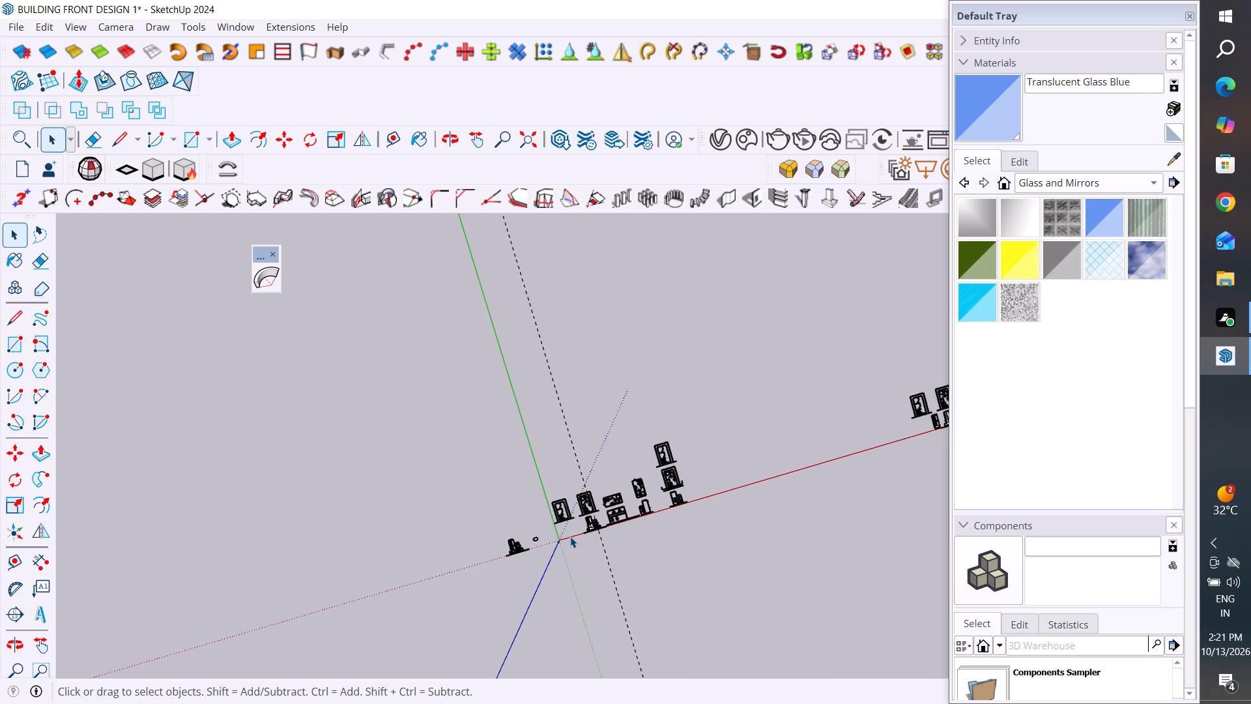
scroll(911, 430, up, 20)
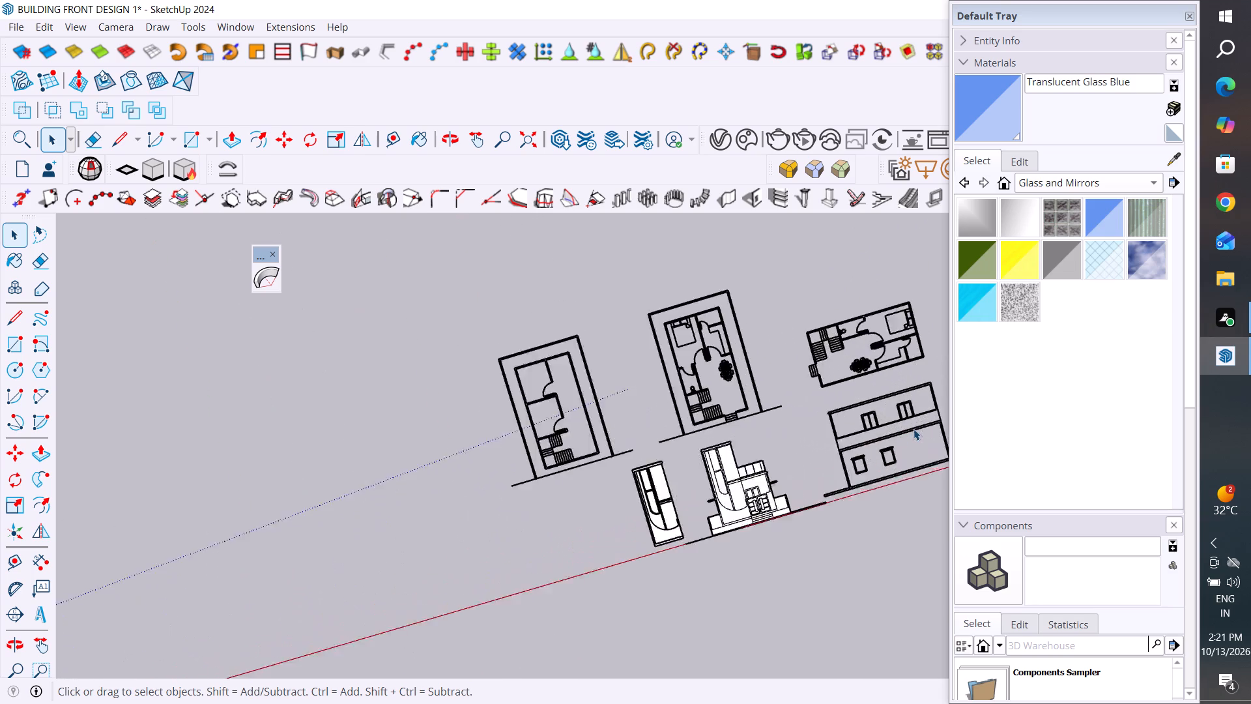
scroll(913, 429, up, 7)
scroll(562, 520, up, 4)
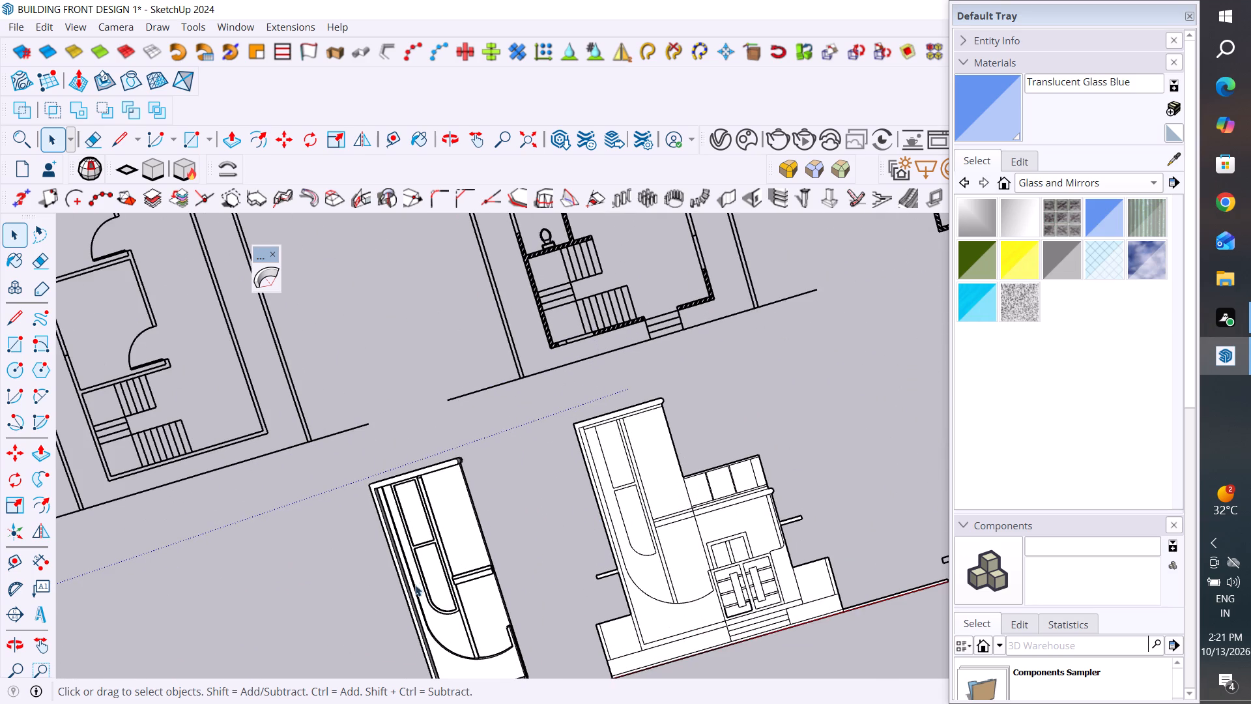
click(436, 578)
scroll(436, 578, up, 8)
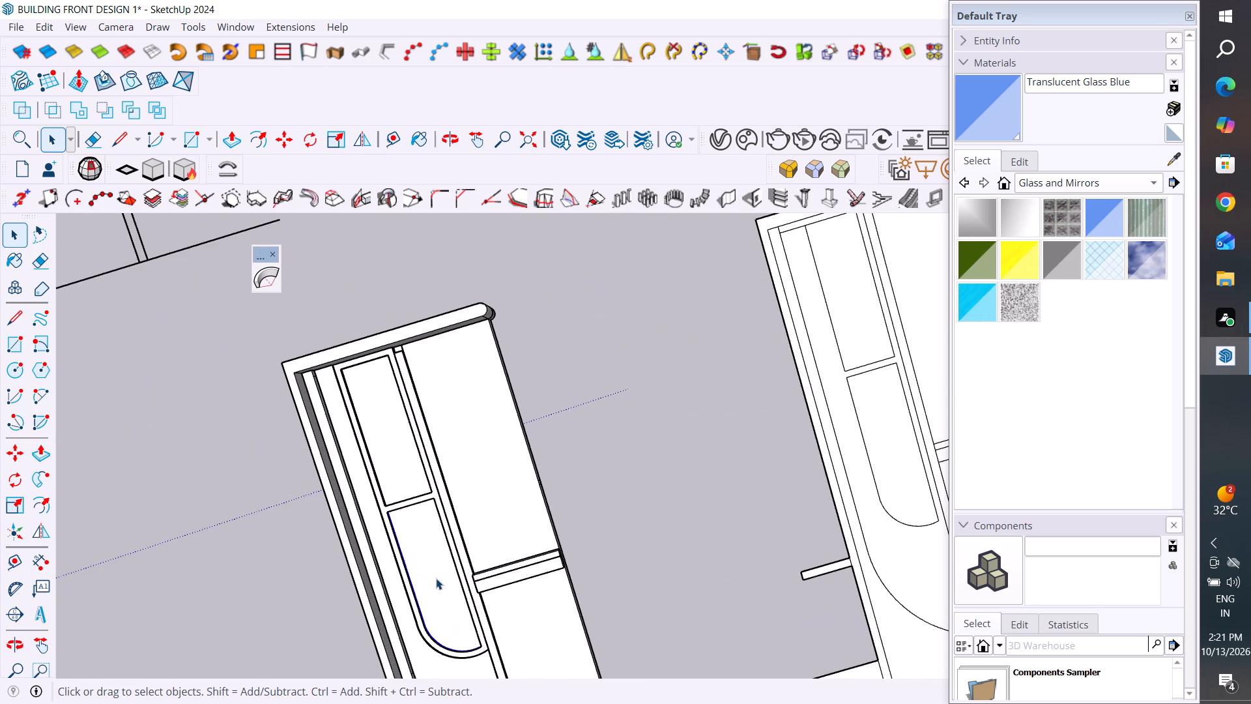
key(m)
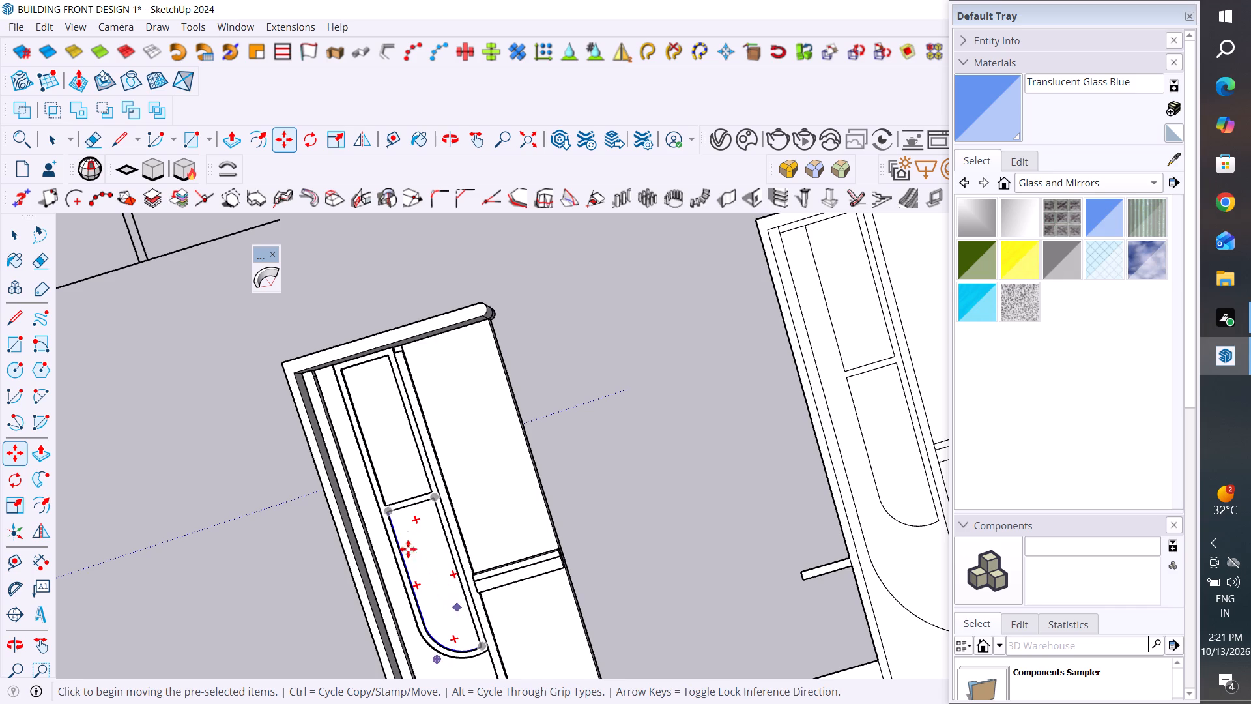
click(392, 511)
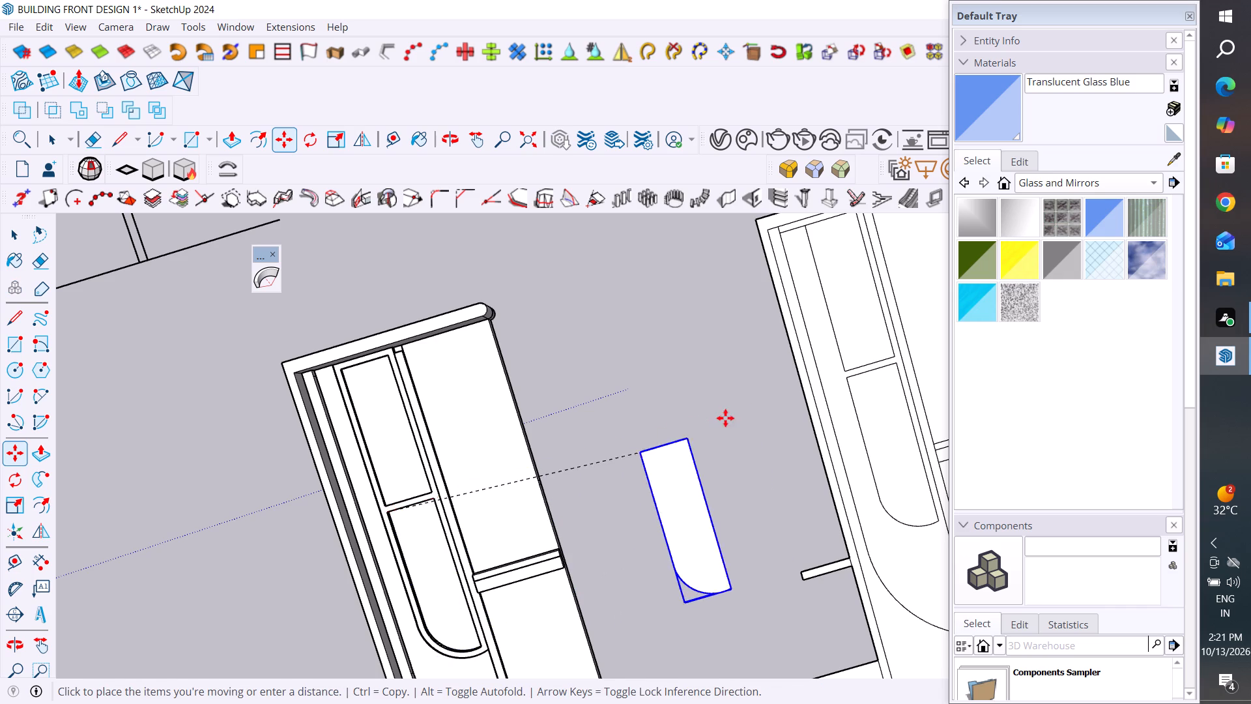
scroll(725, 418, down, 3)
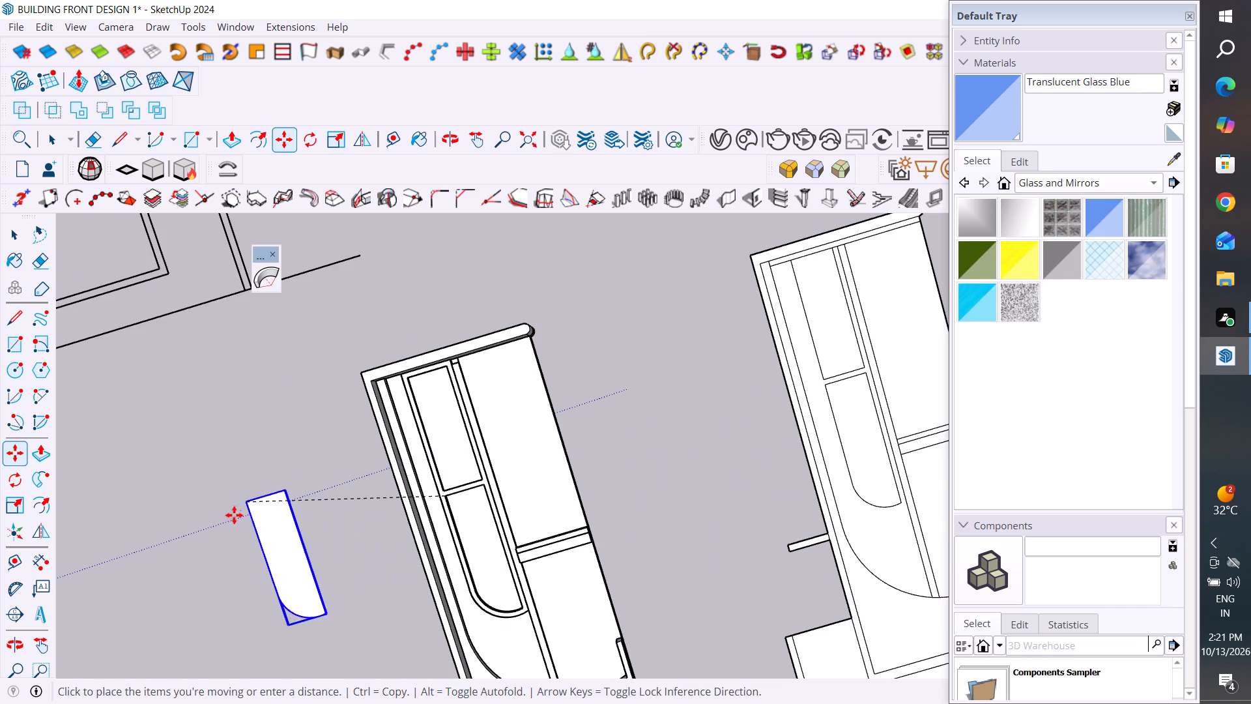
click(231, 515)
click(10, 235)
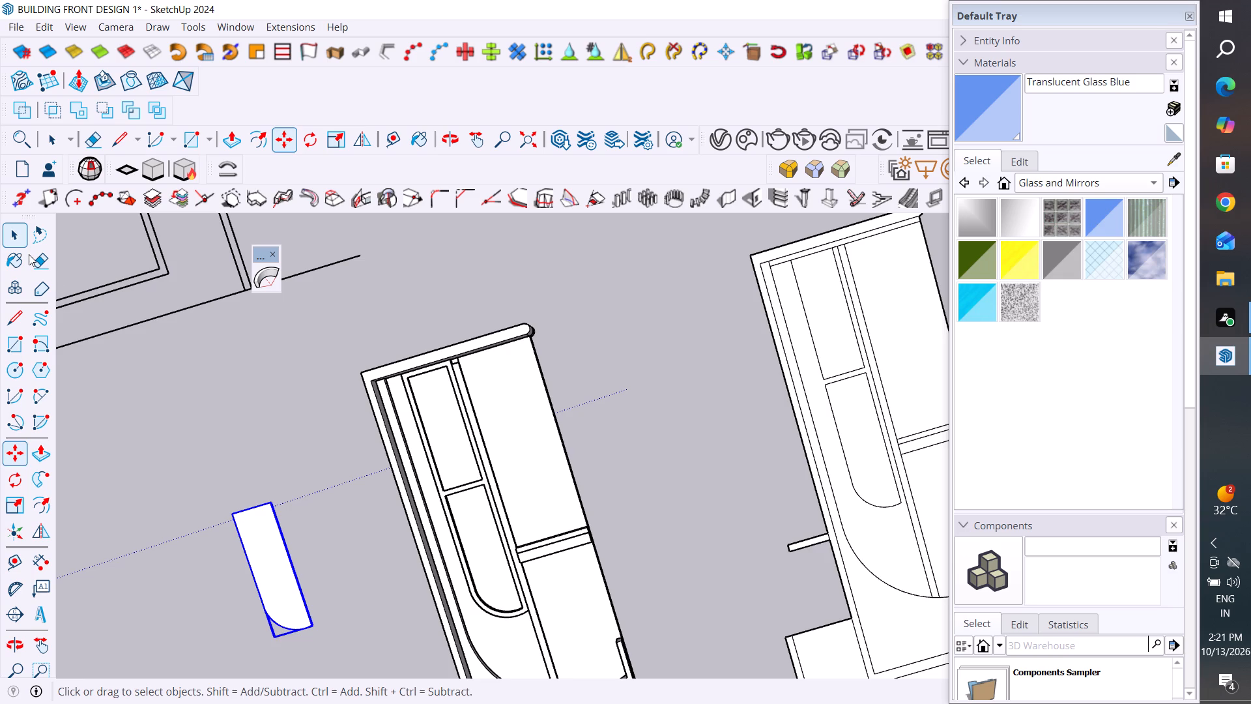
click(212, 409)
Paint the detached round-bottomed window pane beside the separate tower model with the Translucent Glass Blue material.
middle_drag(317, 555, 352, 370)
middle_drag(309, 588, 393, 487)
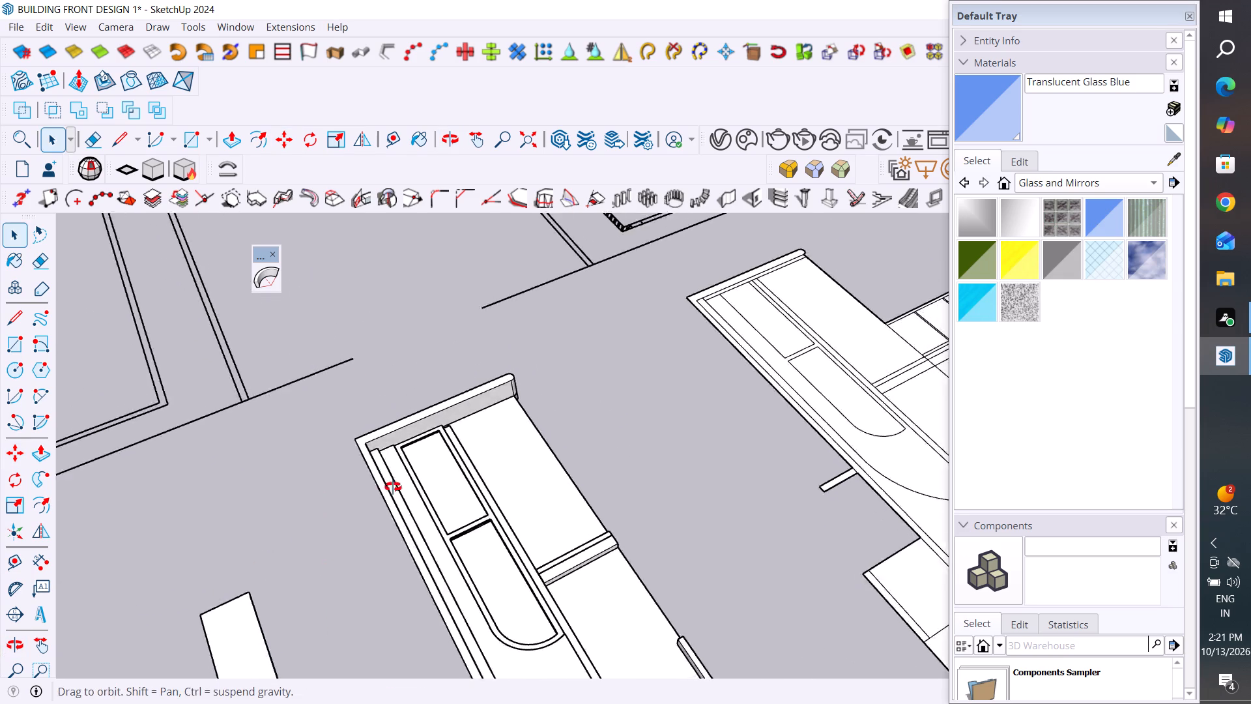
middle_drag(393, 487, 397, 481)
scroll(397, 481, down, 12)
middle_drag(385, 521, 404, 392)
scroll(379, 438, up, 2)
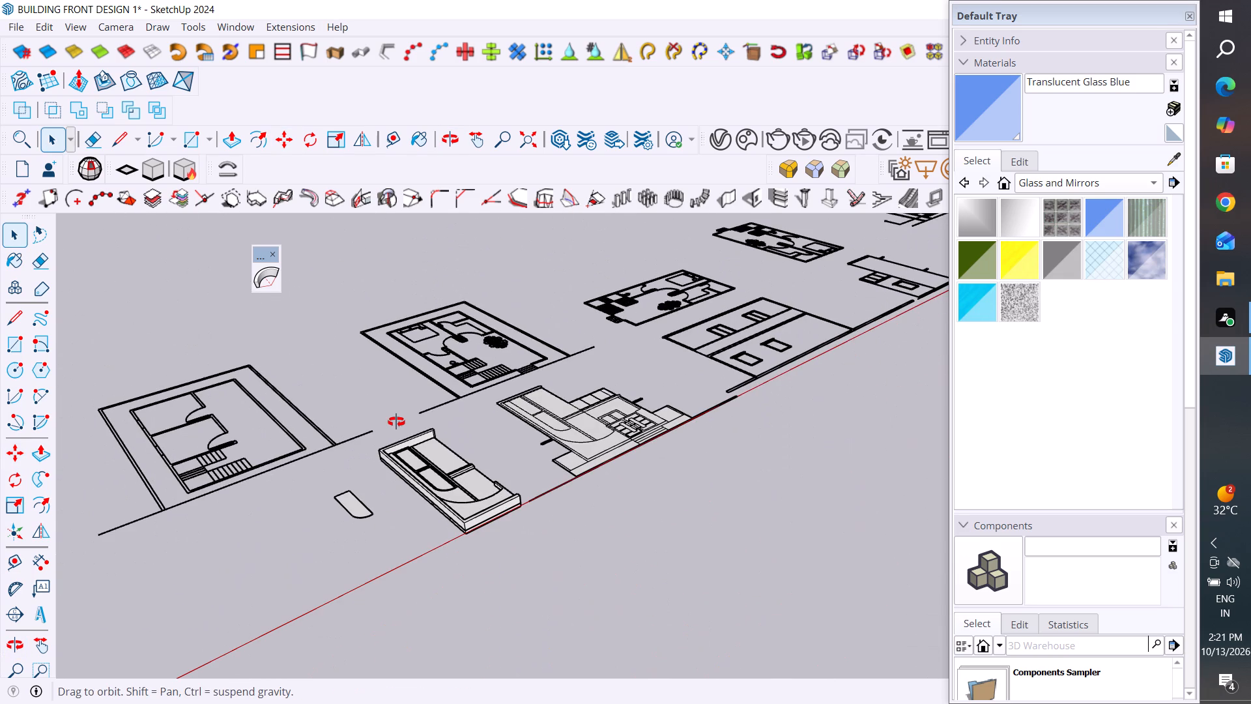
scroll(395, 402, up, 16)
scroll(379, 370, up, 5)
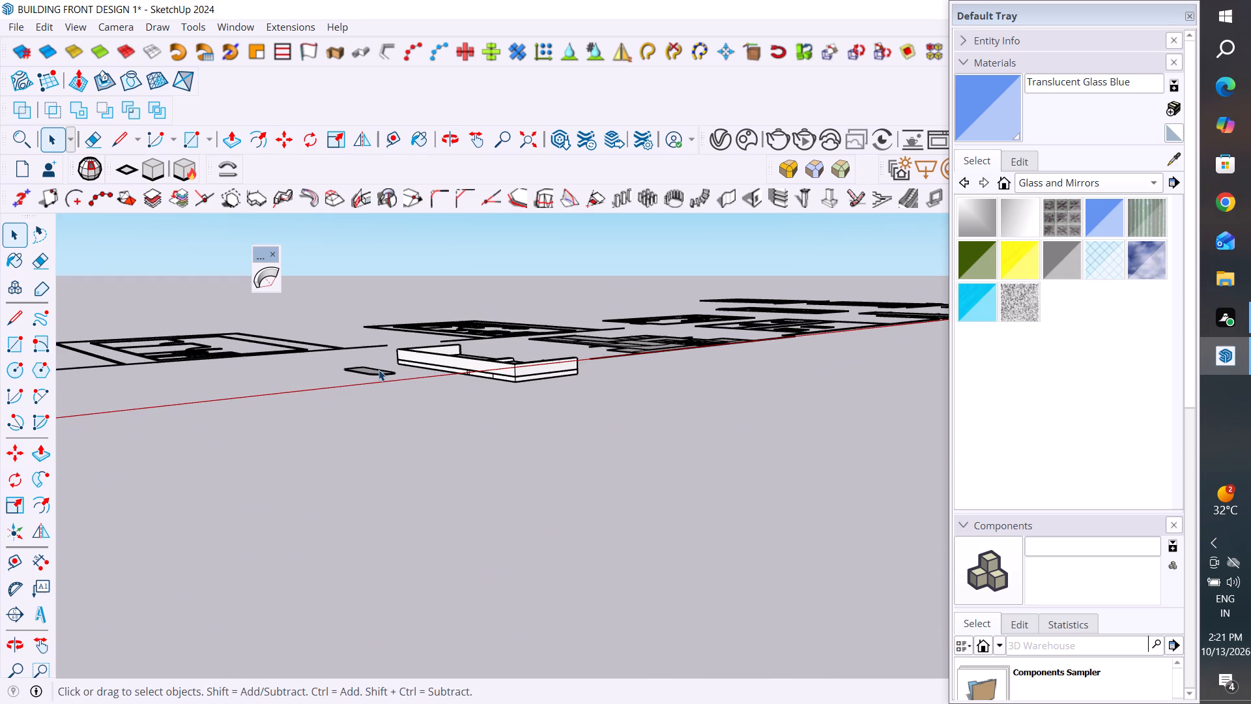
scroll(379, 370, up, 6)
middle_drag(467, 452, 412, 533)
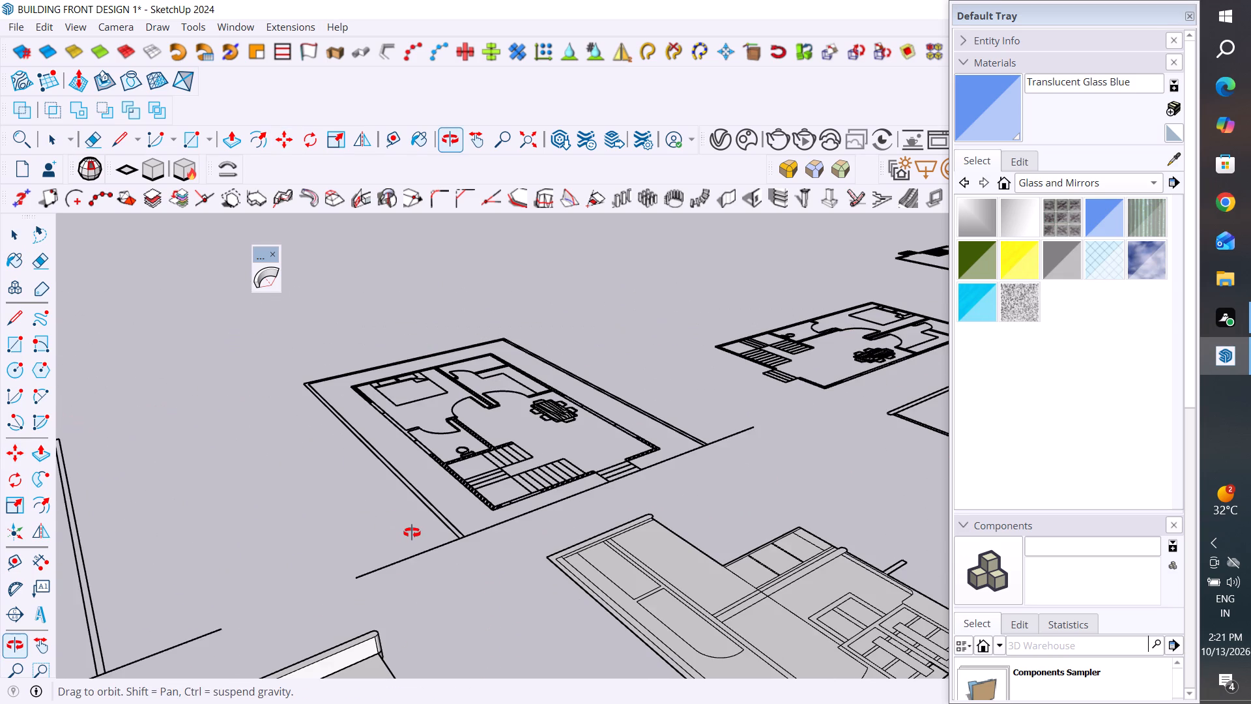
scroll(567, 422, down, 12)
middle_drag(472, 555, 491, 541)
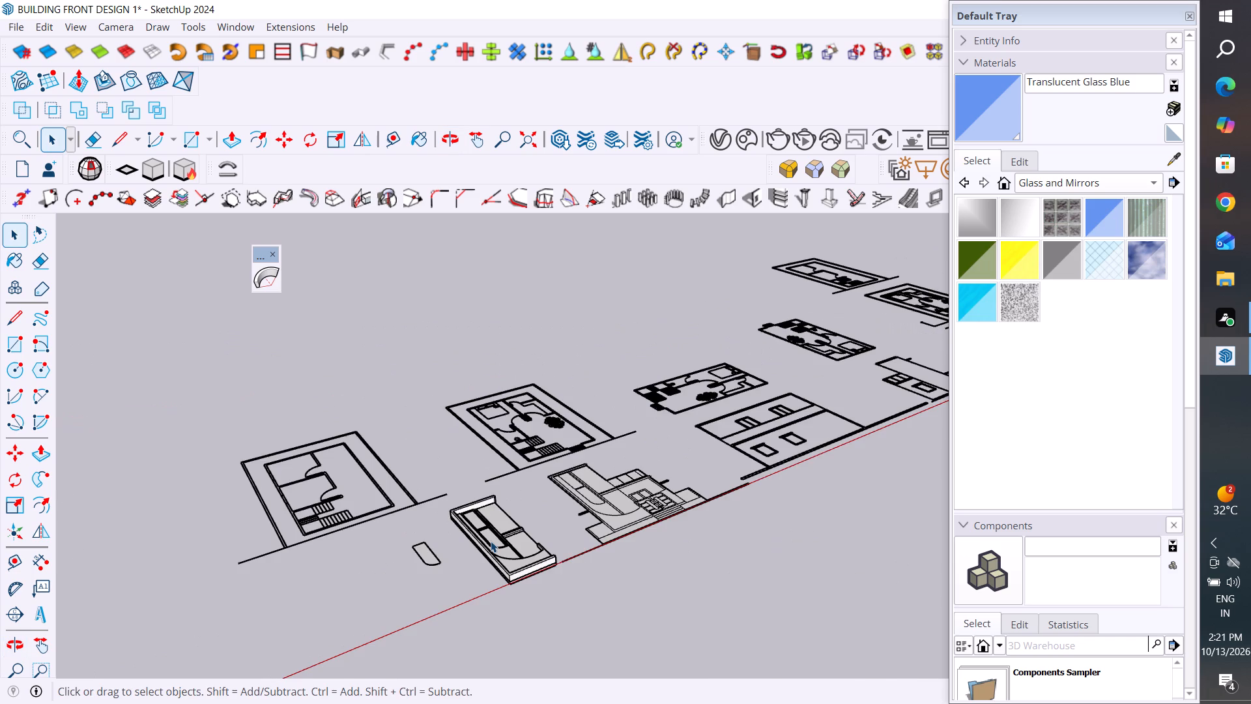
middle_drag(491, 541, 415, 566)
scroll(379, 556, up, 6)
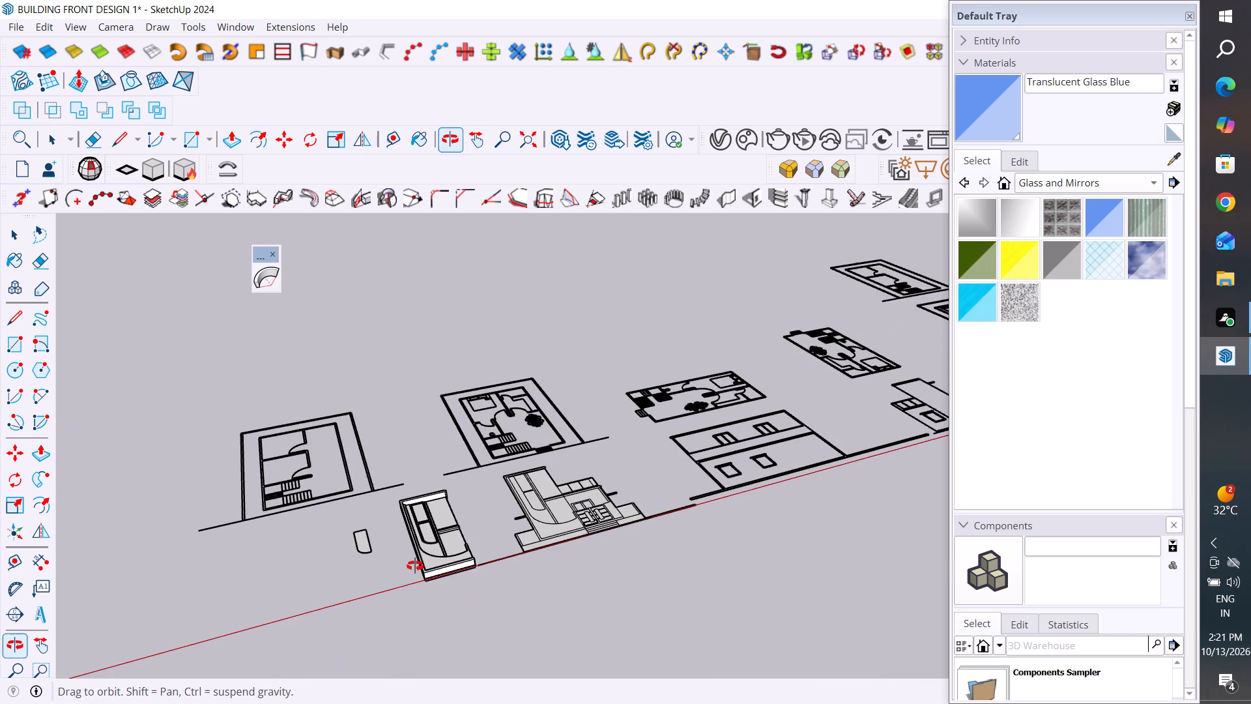
scroll(360, 555, up, 18)
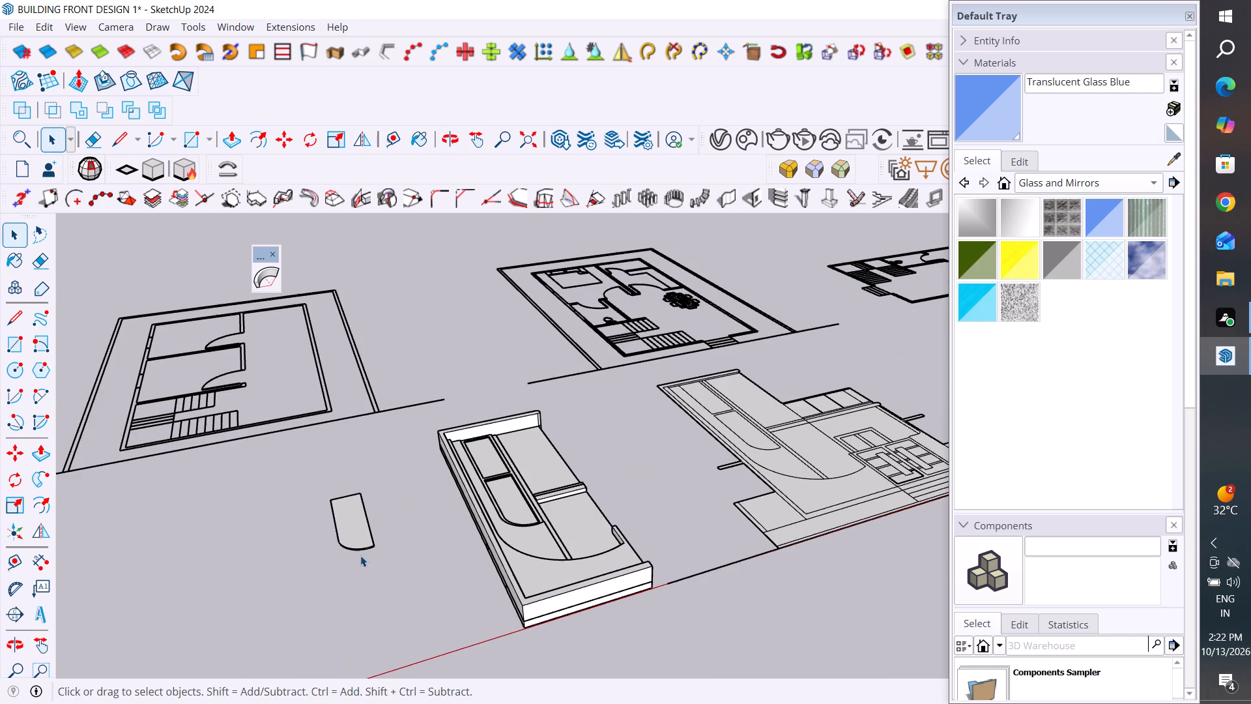
scroll(360, 555, up, 5)
click(364, 539)
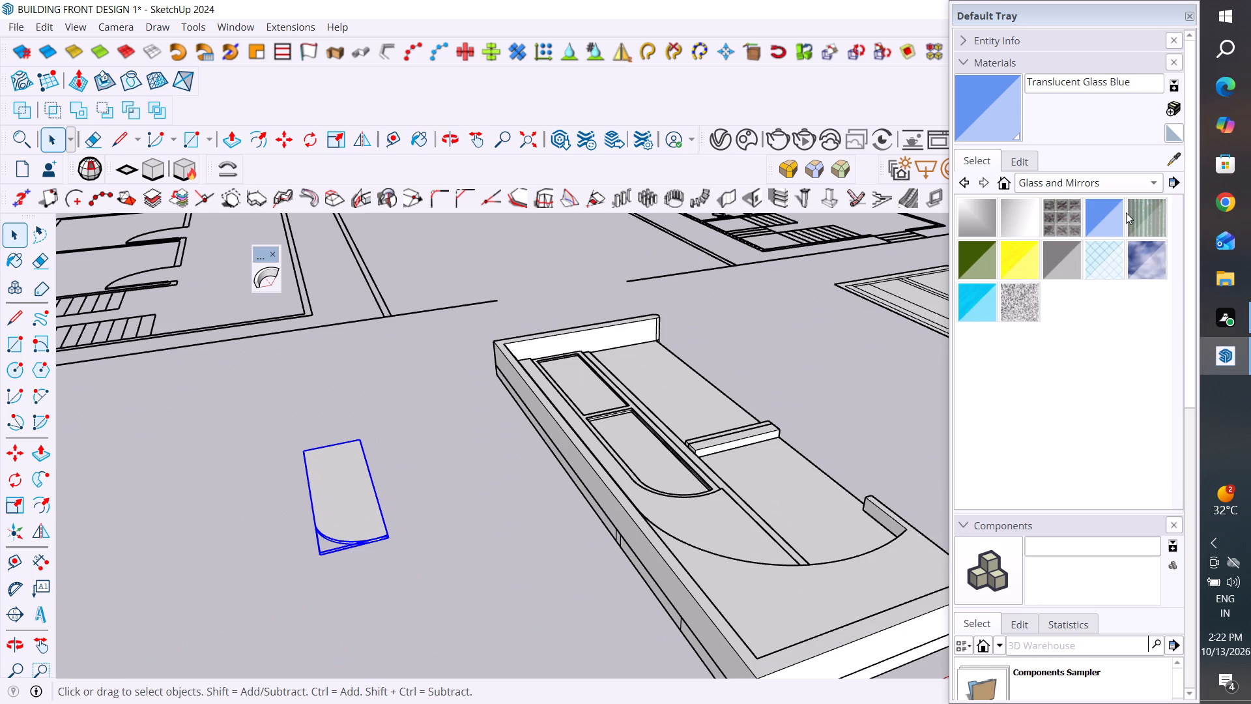
click(1105, 213)
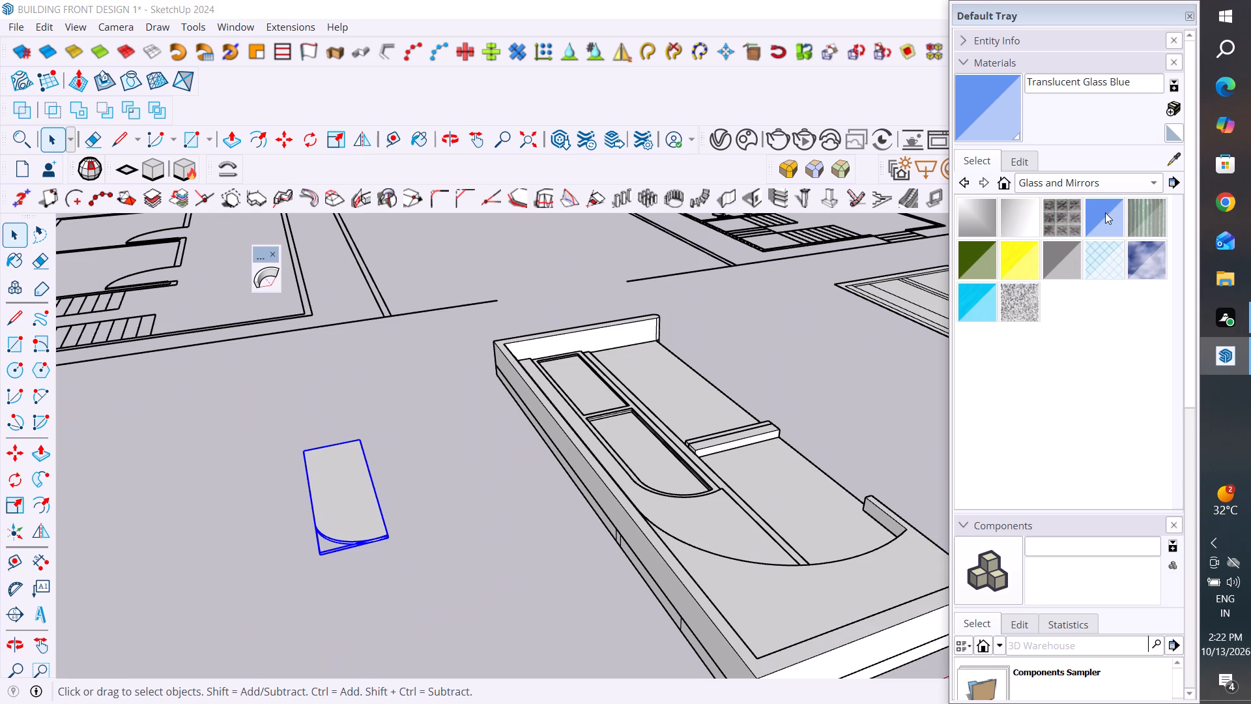
click(362, 520)
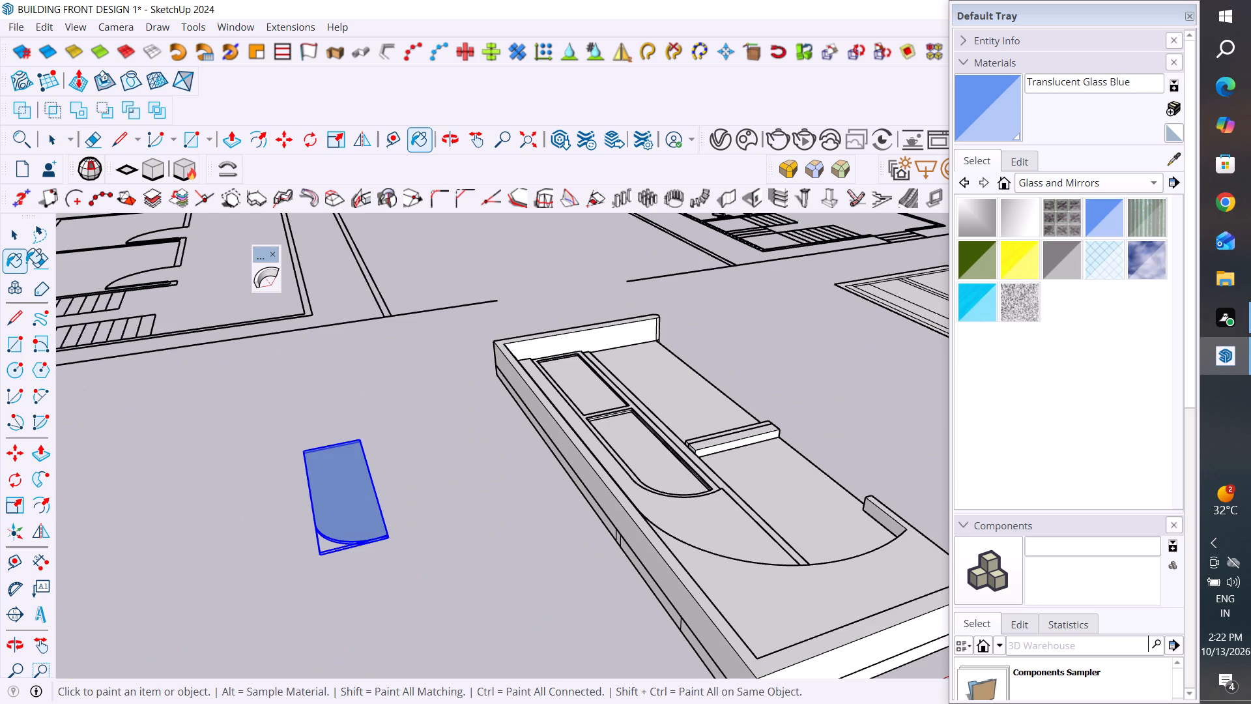
click(14, 233)
click(380, 392)
Move the blue glass pane from the separate tower model to the empty space beside the tower of the assembled 3D facade.
scroll(799, 536, down, 9)
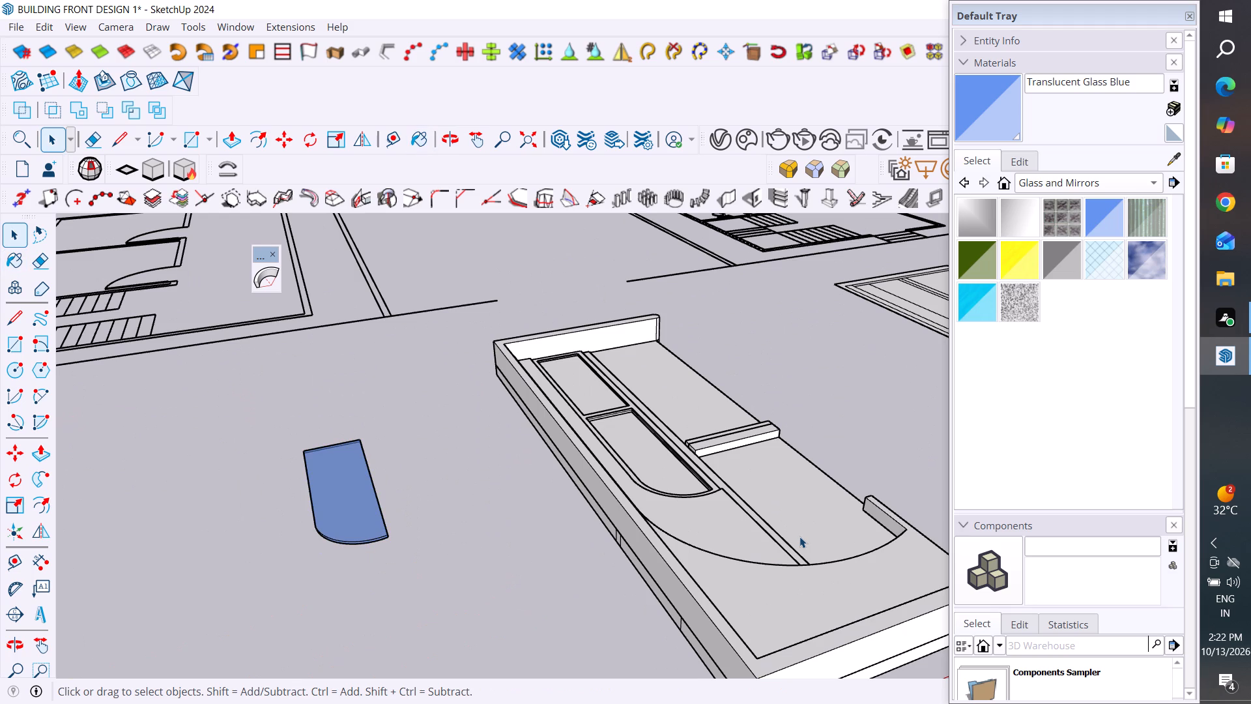
scroll(799, 536, down, 8)
middle_drag(742, 570, 799, 536)
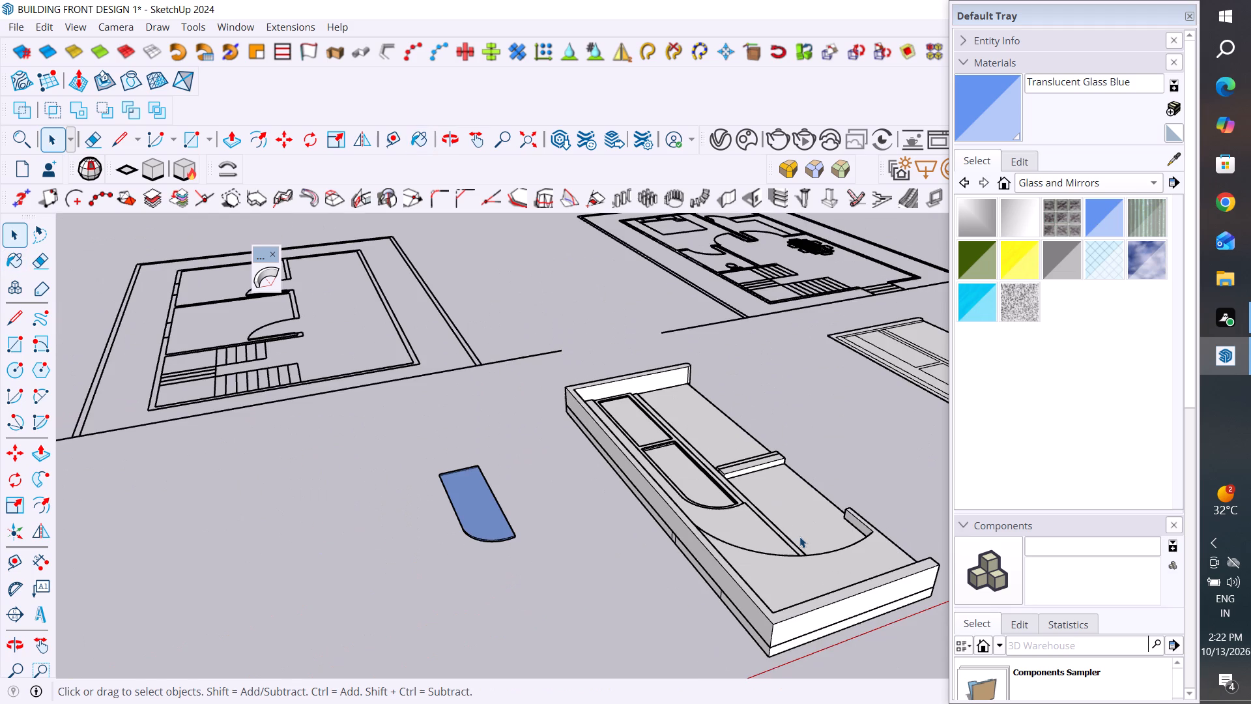
middle_drag(799, 536, 602, 635)
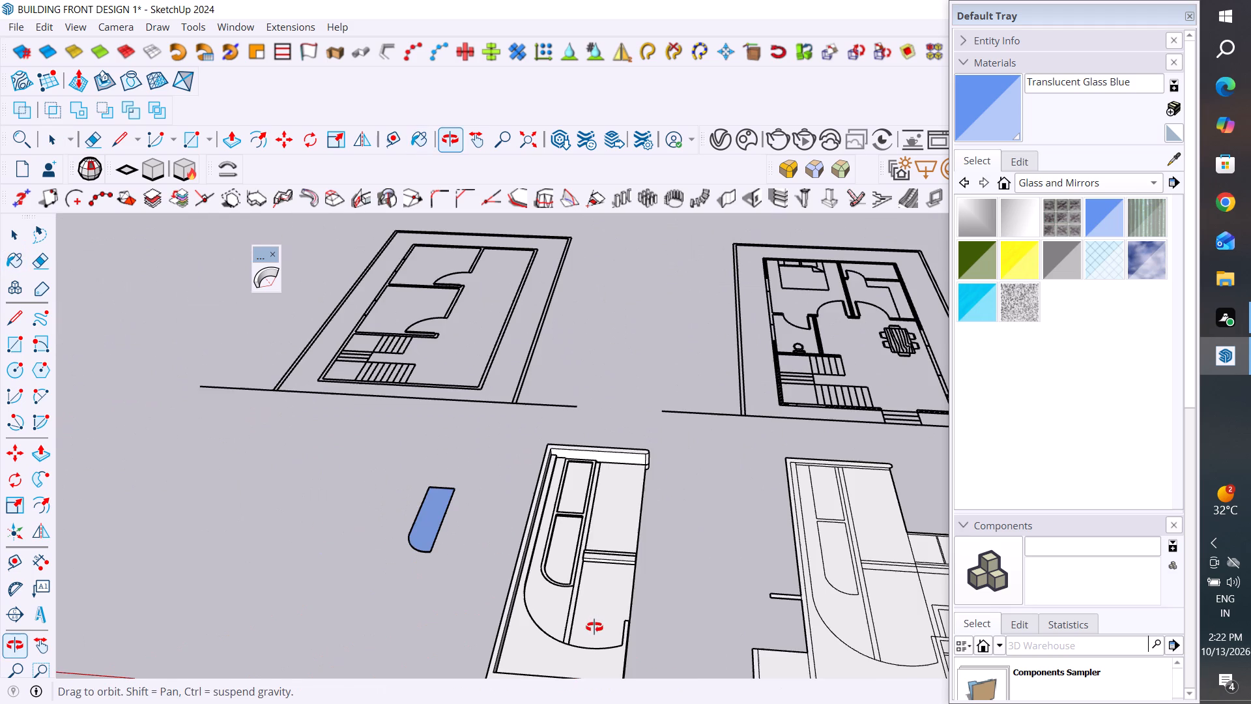
click(435, 516)
key(m)
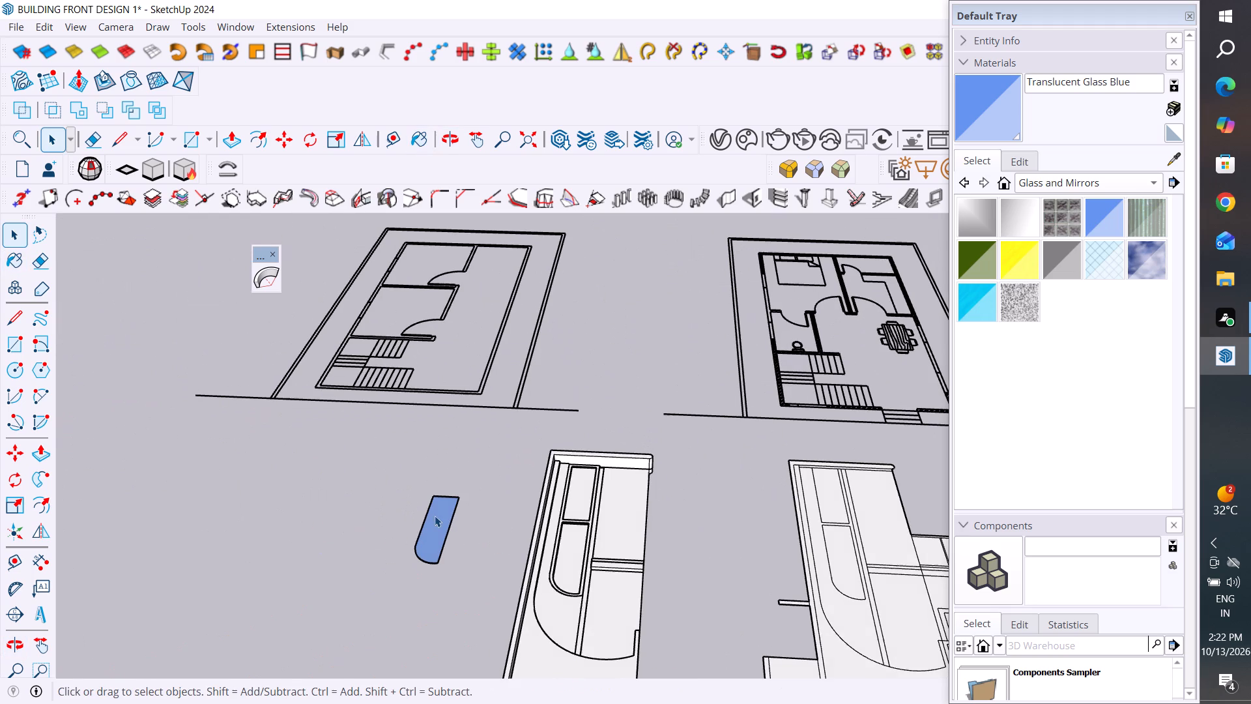
click(435, 497)
scroll(773, 475, down, 6)
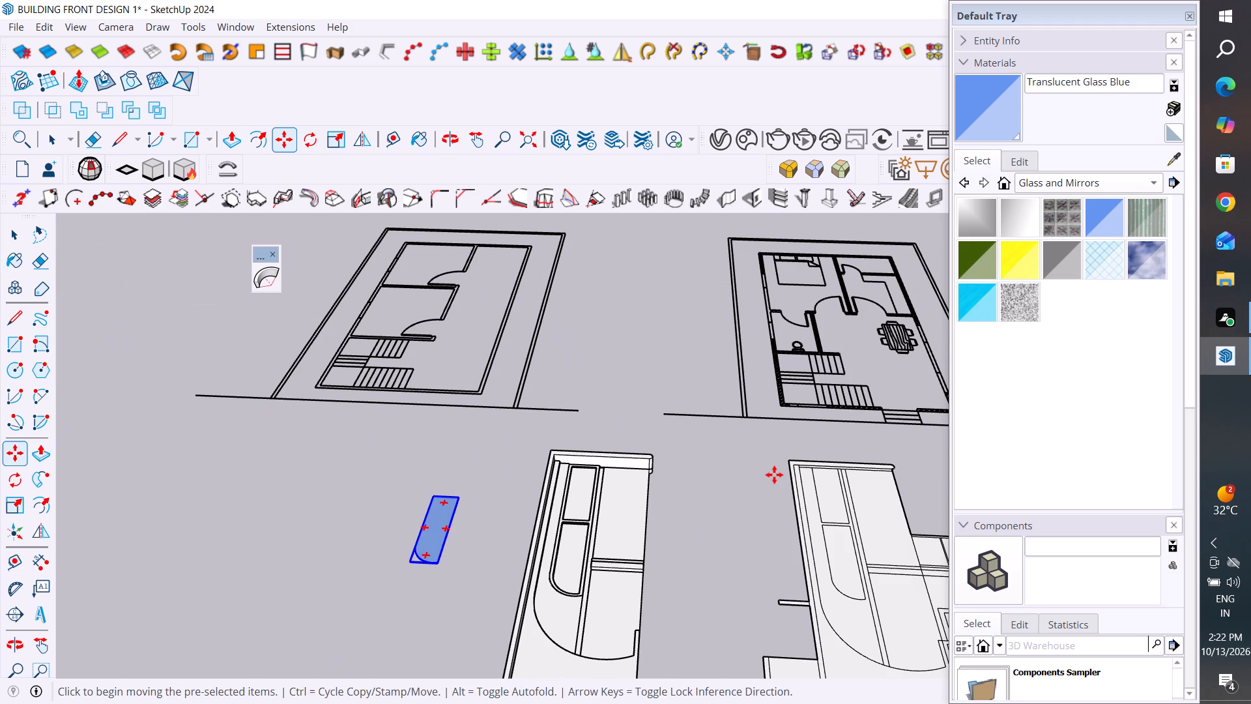
scroll(774, 475, down, 8)
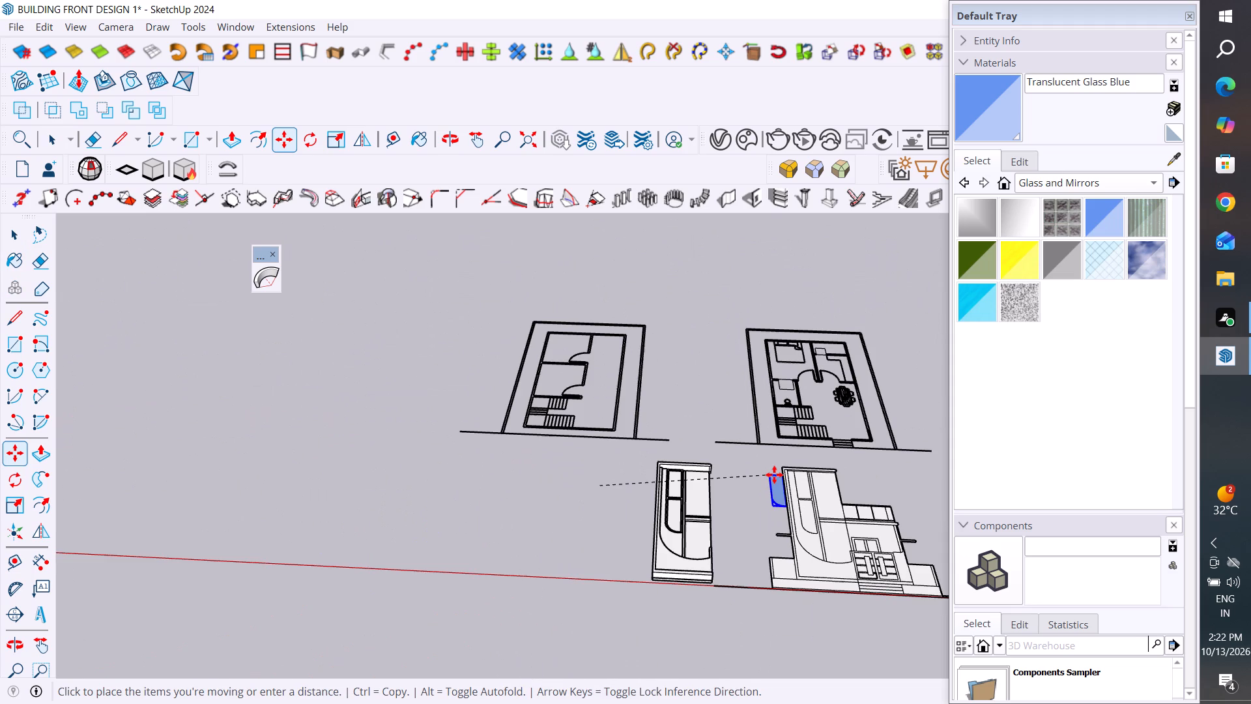
scroll(774, 475, down, 5)
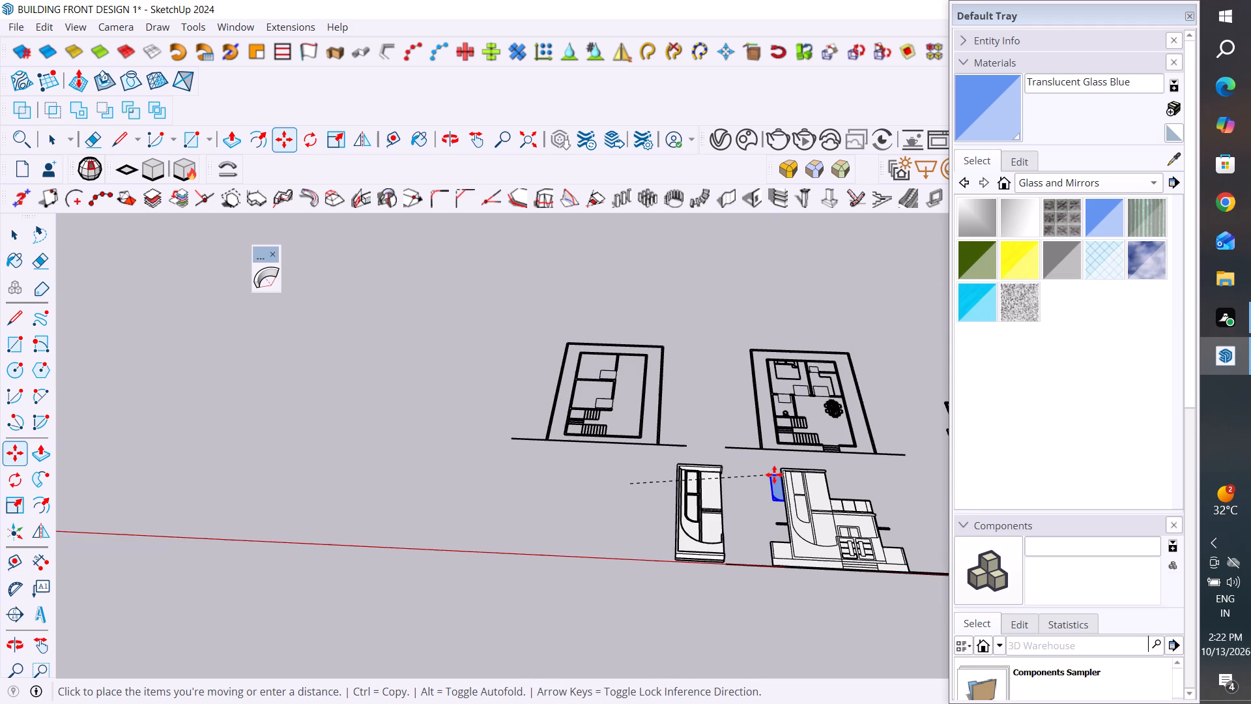
scroll(774, 475, down, 11)
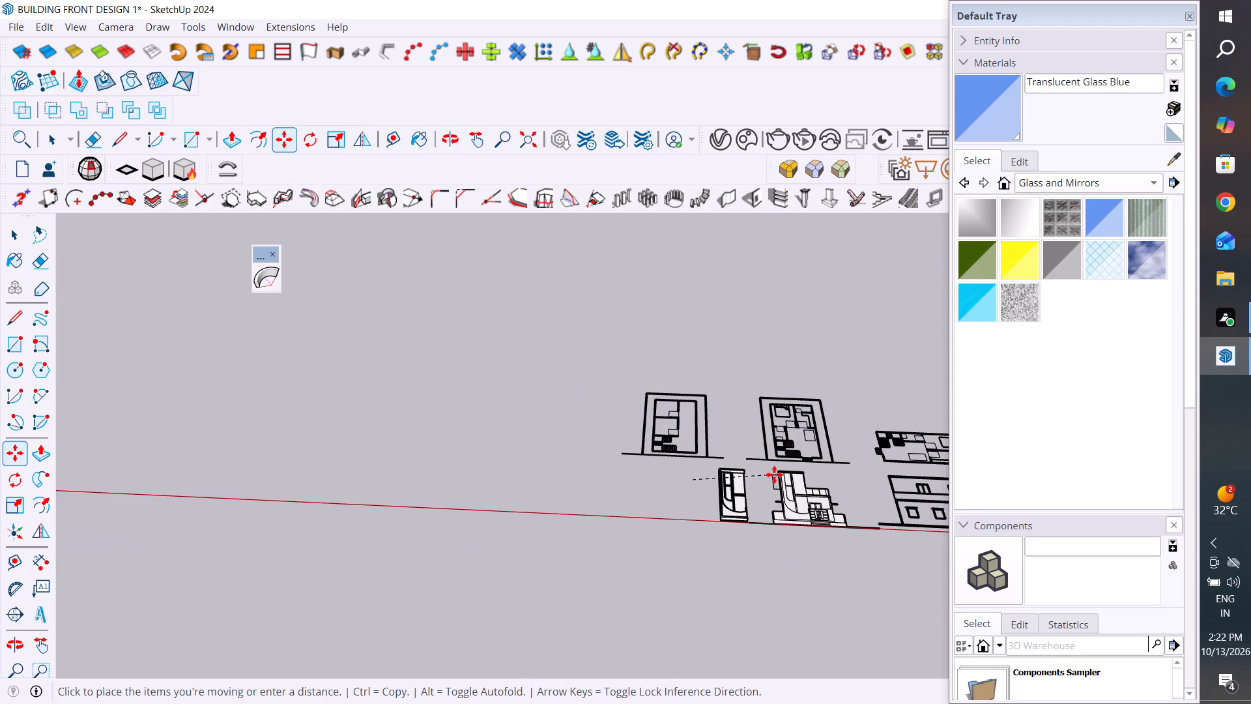
scroll(774, 475, down, 7)
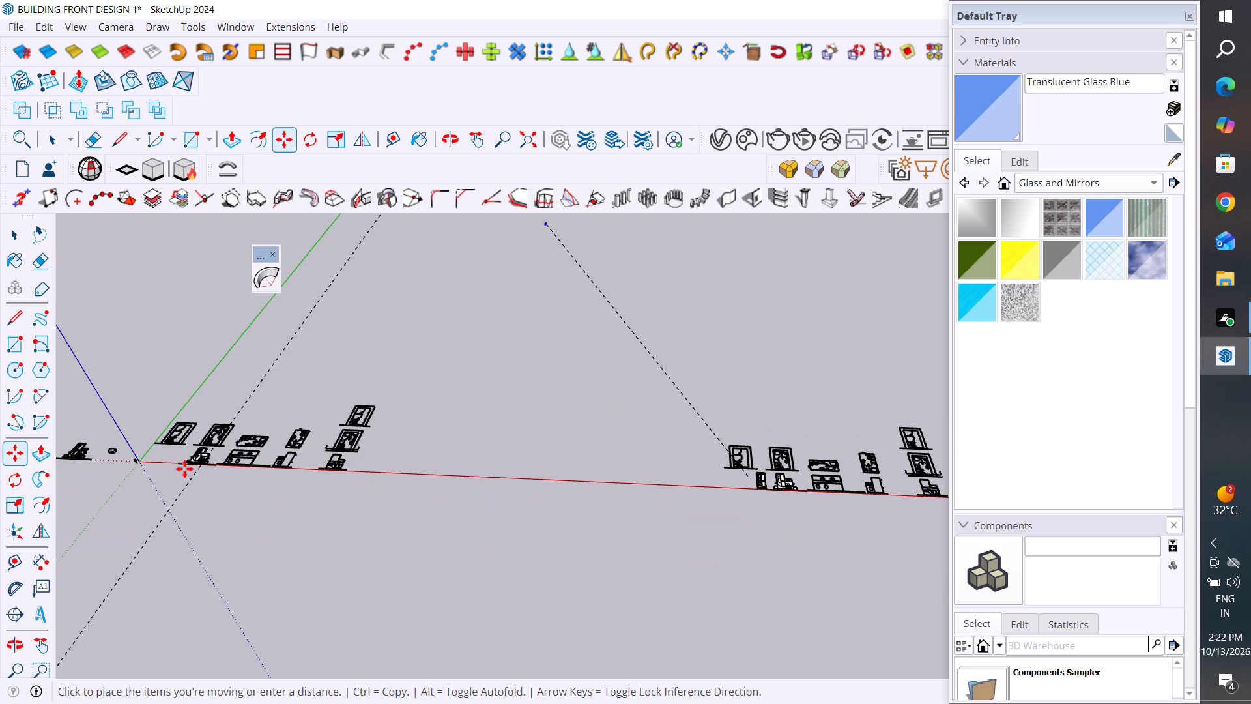
scroll(181, 461, up, 9)
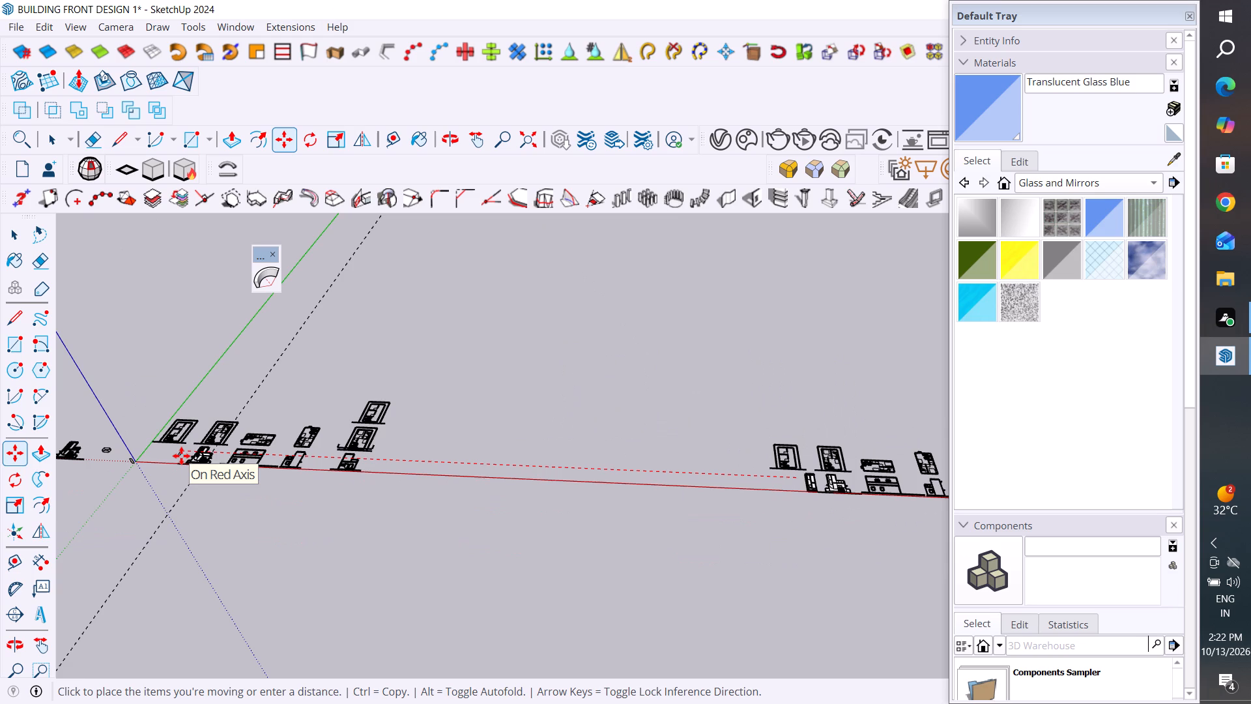
scroll(181, 456, up, 13)
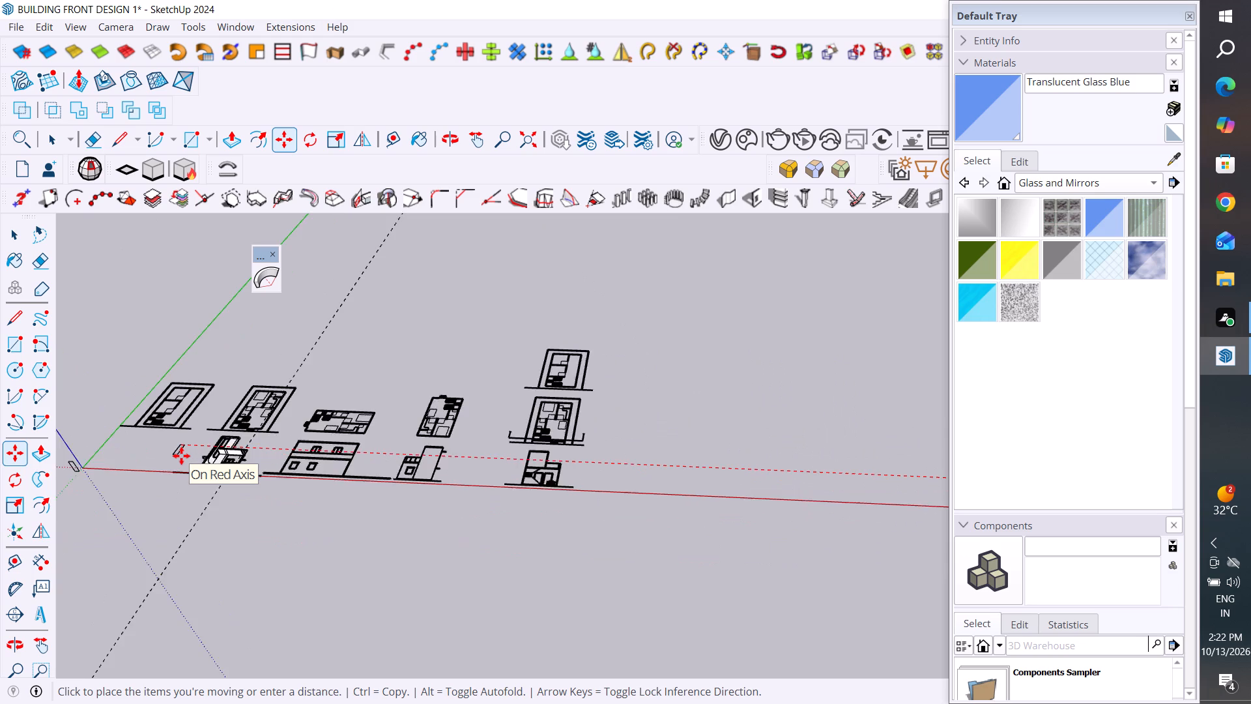
scroll(181, 456, up, 14)
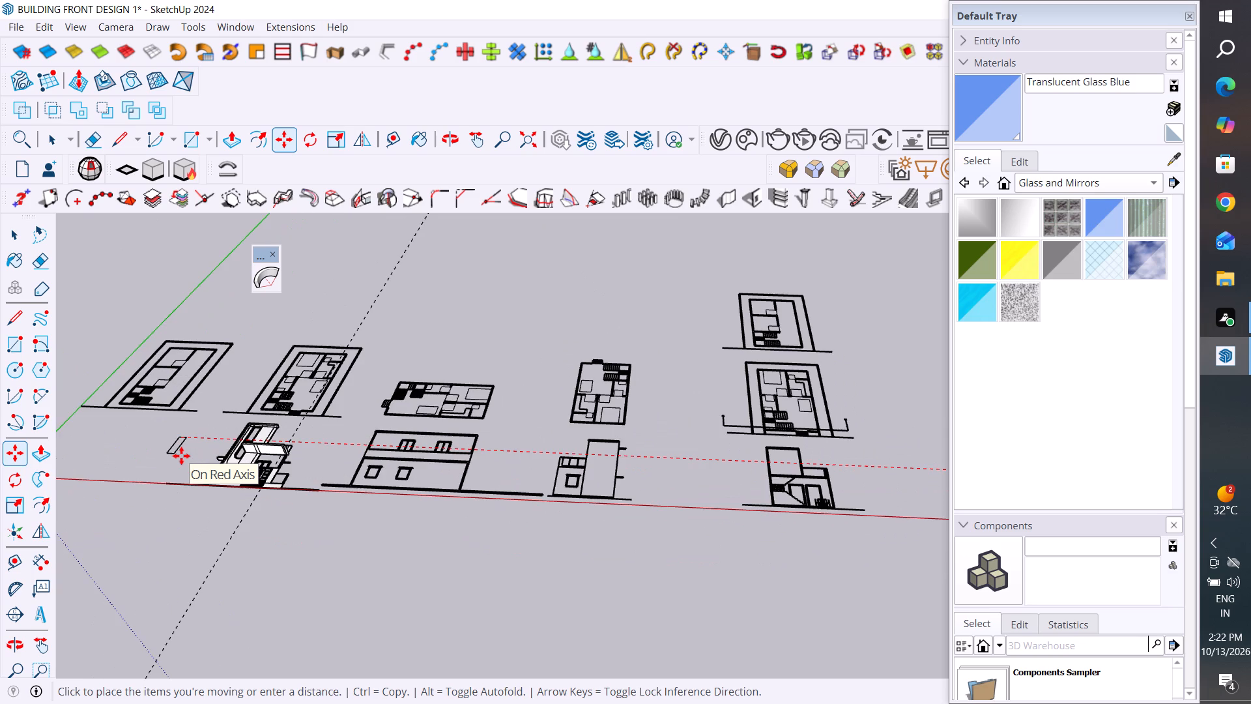
scroll(181, 456, up, 12)
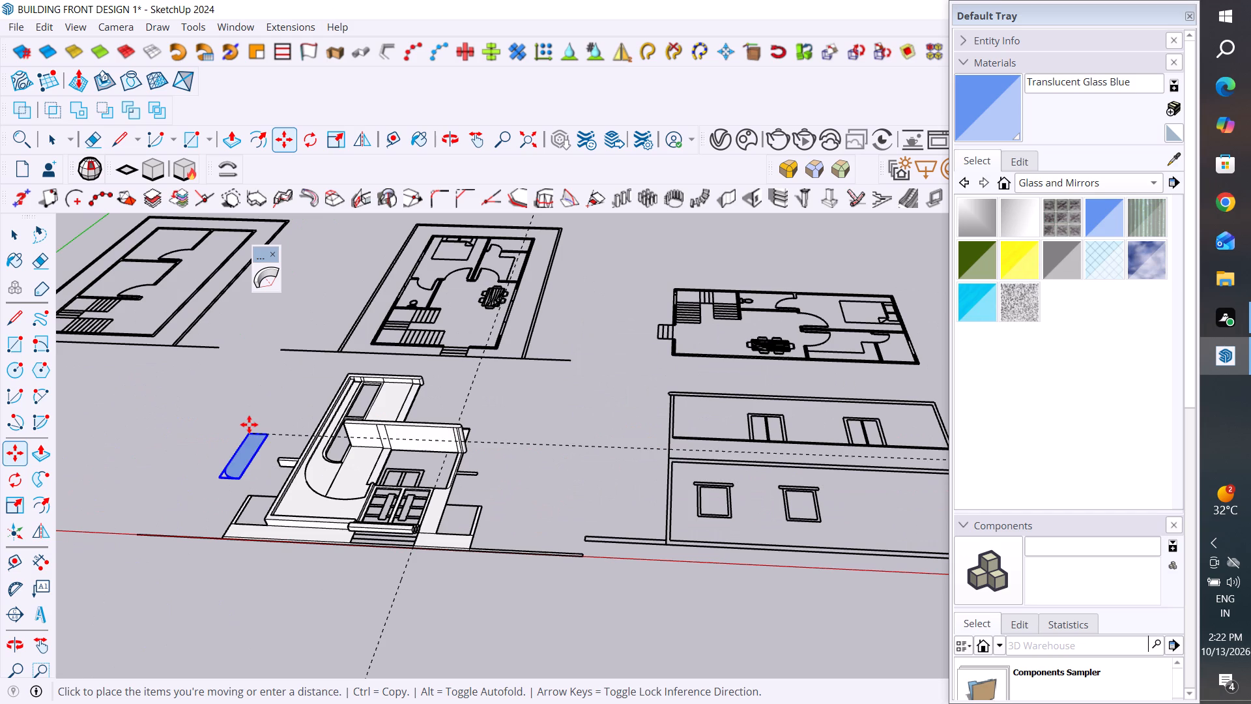
click(244, 423)
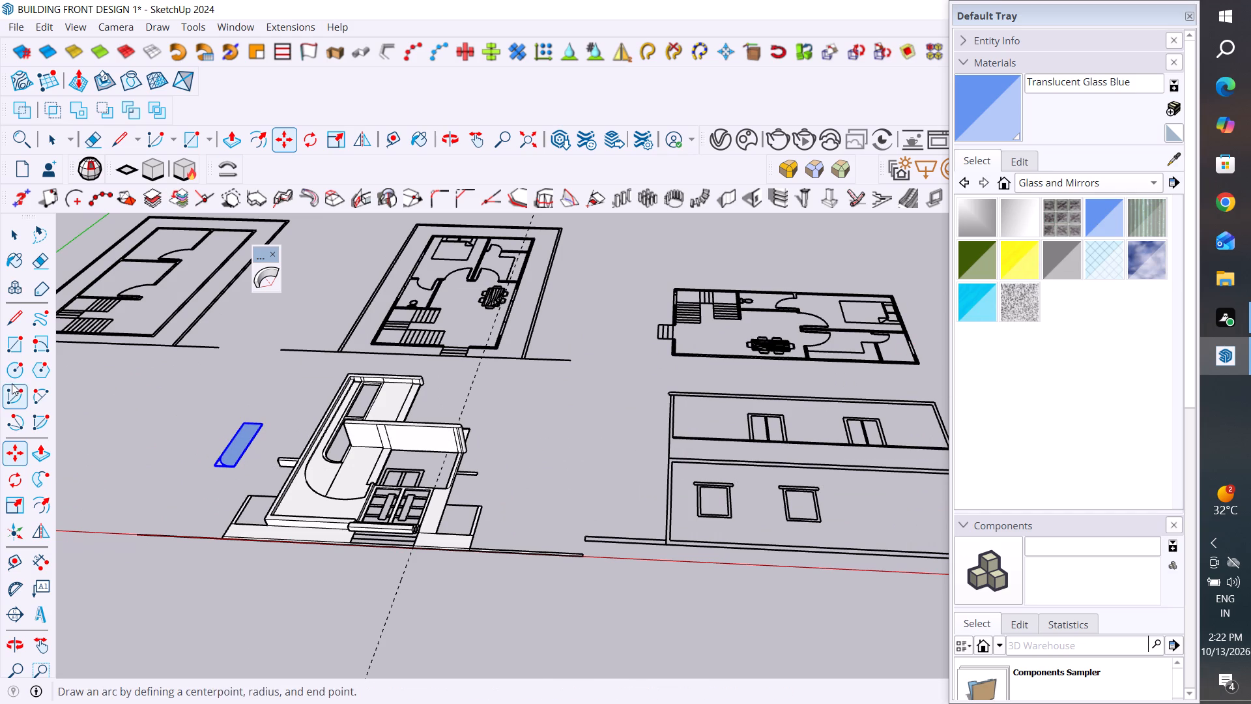
click(18, 237)
click(207, 405)
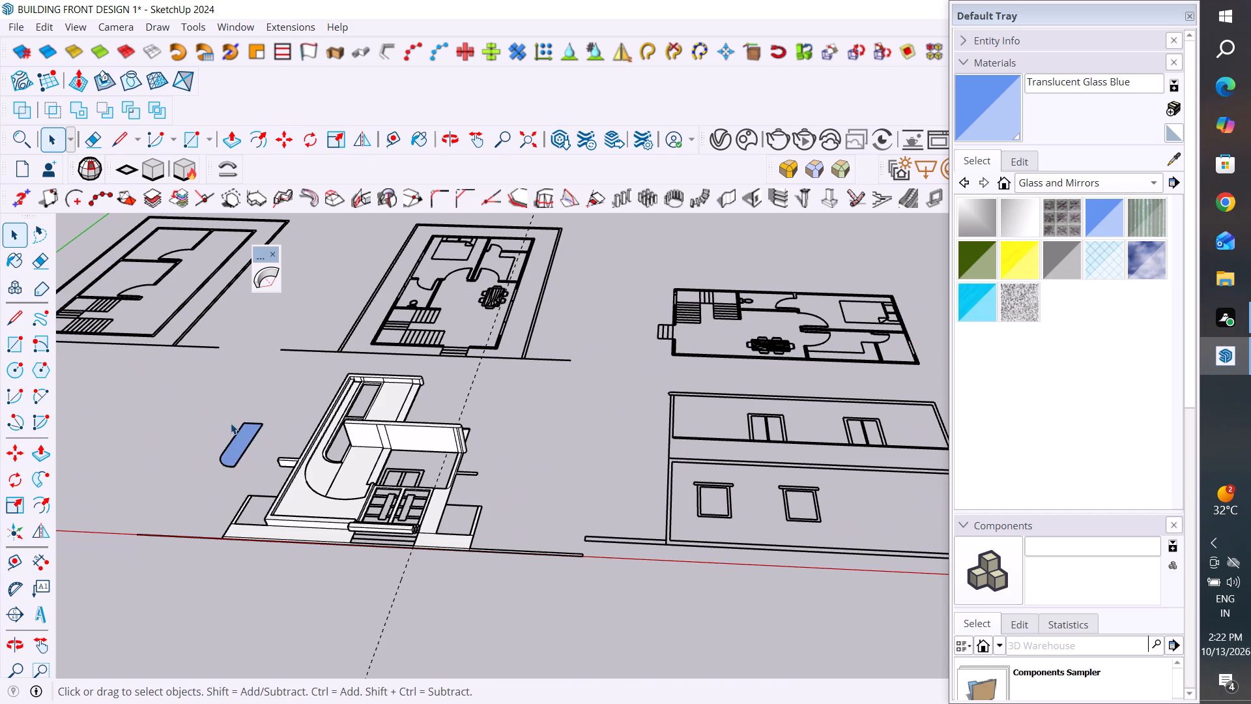
Move the glass pane into the facade tower's lower round-bottomed window opening, placing its upper corner on the opening's matching inner corner.
scroll(231, 423, up, 5)
middle_drag(528, 397, 463, 640)
scroll(448, 531, up, 2)
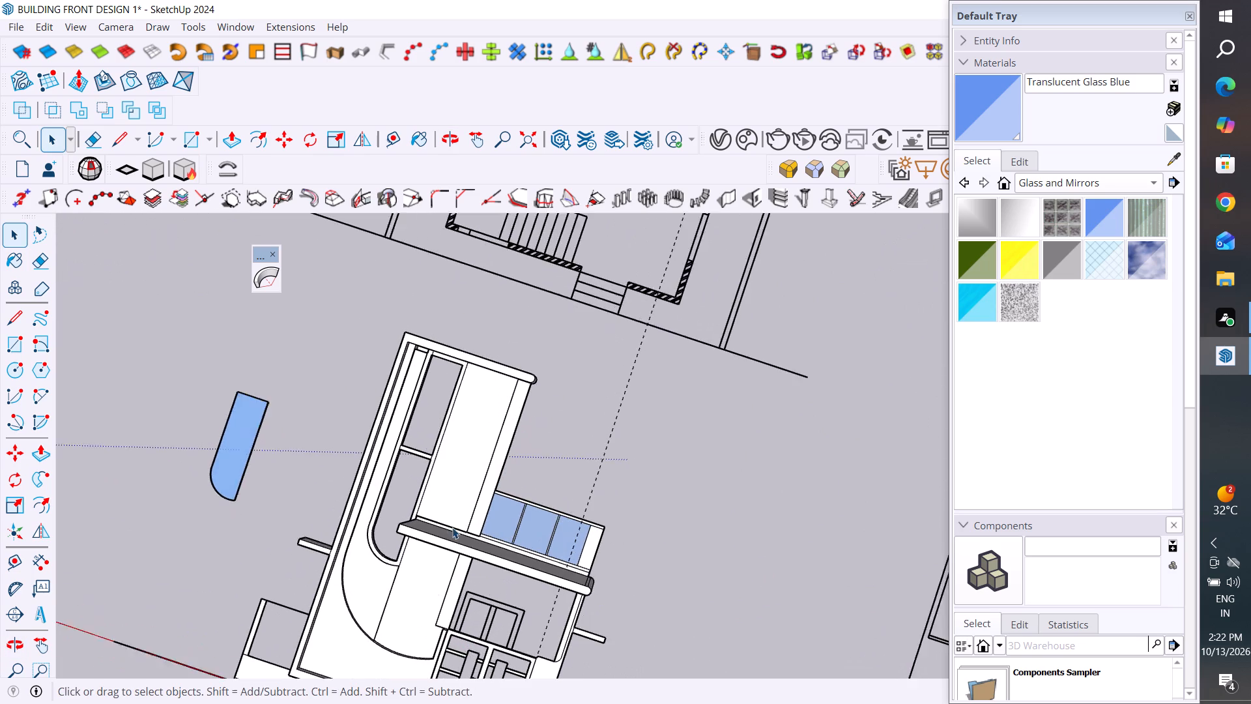
scroll(452, 527, up, 2)
middle_drag(449, 562, 514, 509)
click(182, 452)
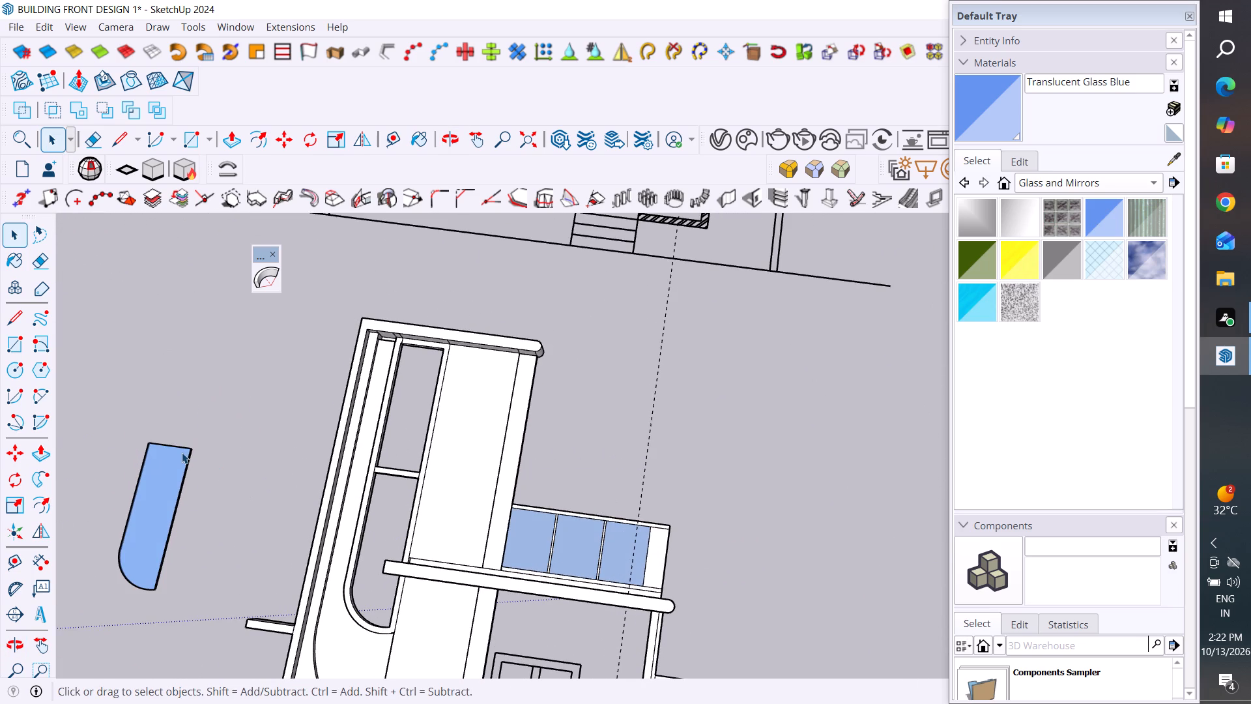
key(m)
click(154, 438)
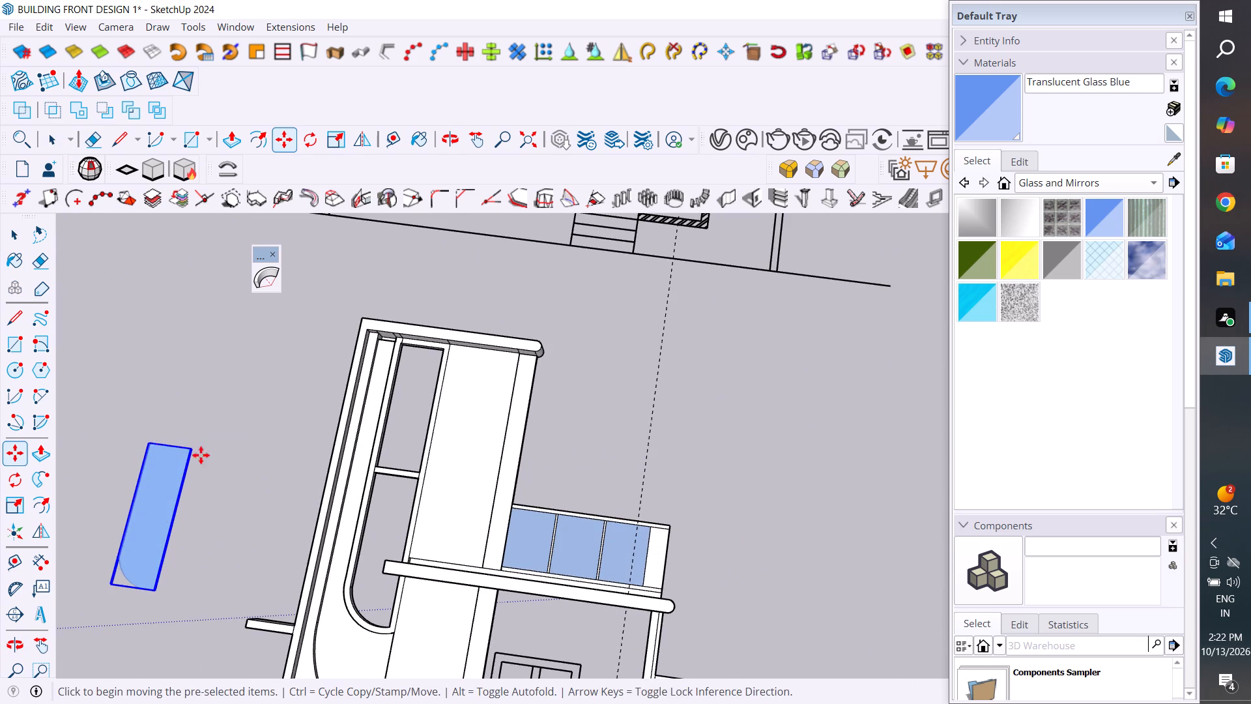
scroll(373, 482, up, 19)
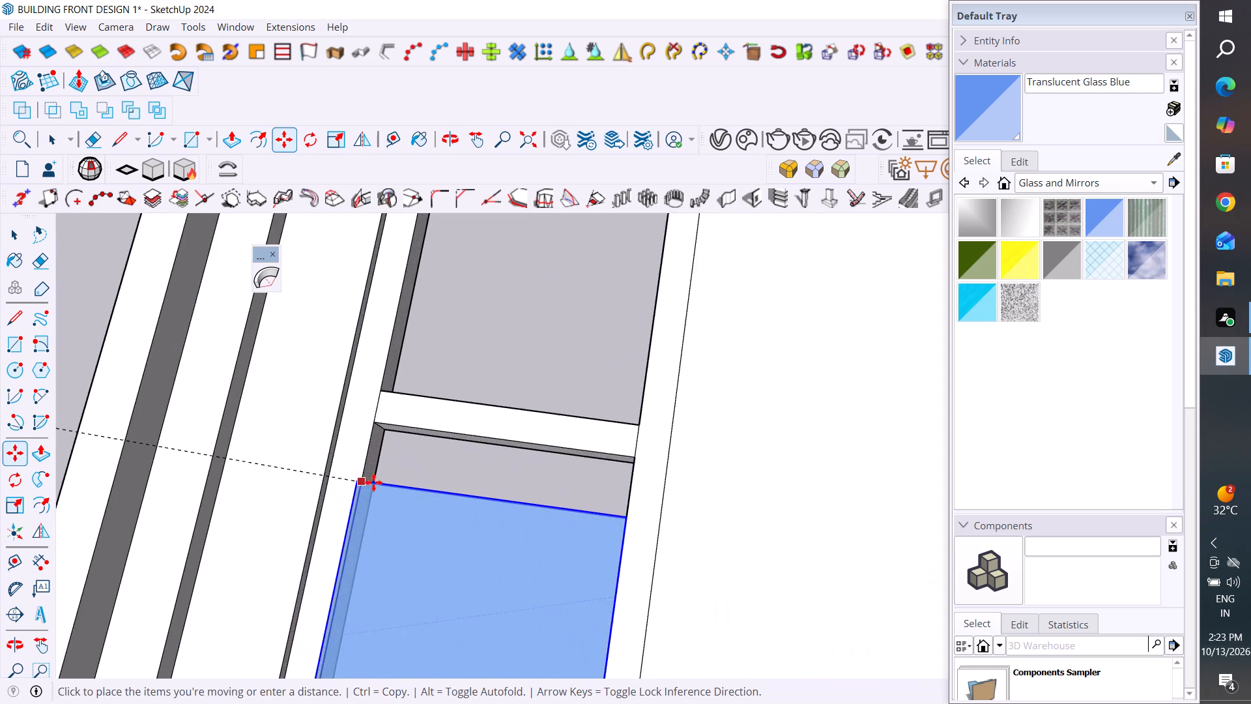
scroll(373, 482, up, 5)
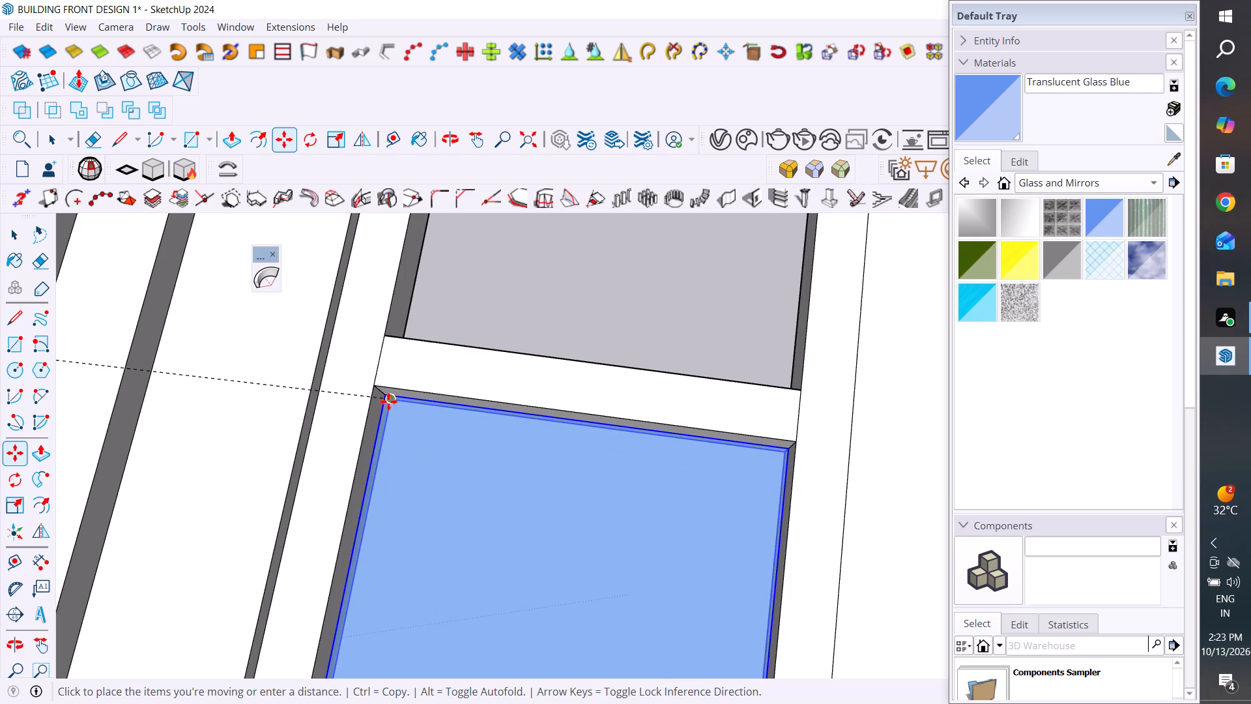
click(388, 396)
scroll(388, 396, down, 16)
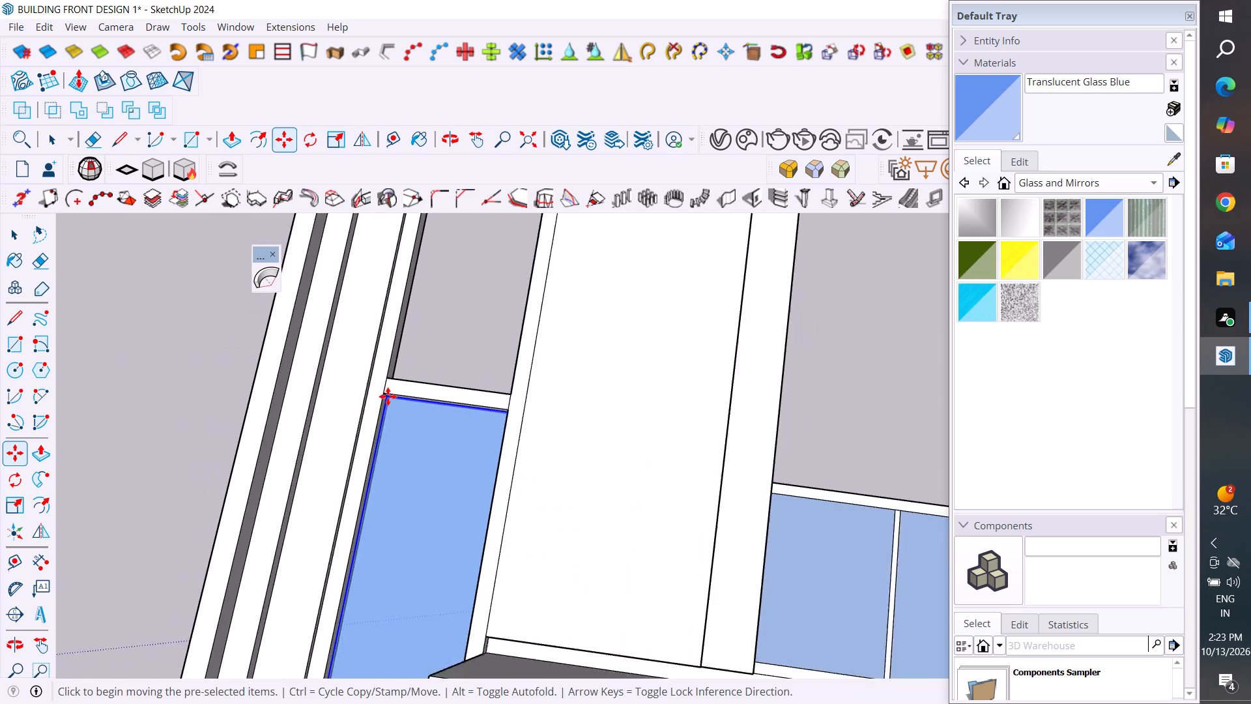
scroll(388, 396, down, 10)
click(20, 236)
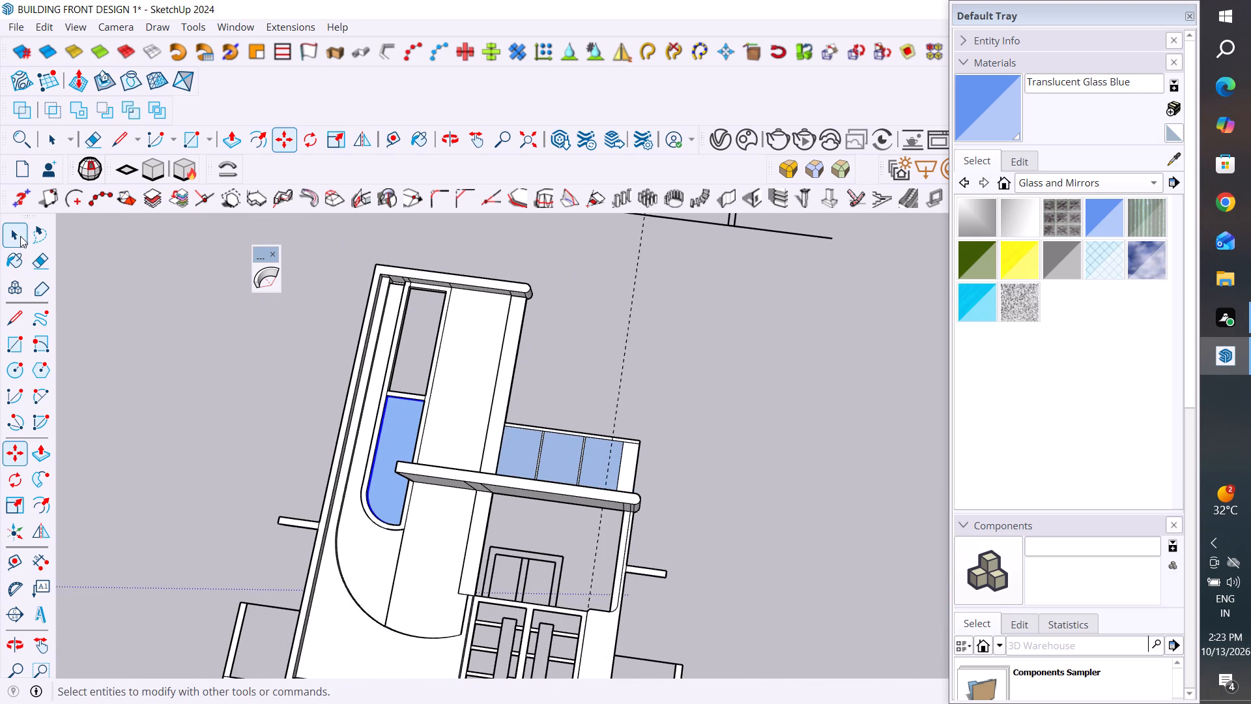
click(171, 347)
Move the upper rectangular window pane out of the separate tower model into the empty space between it and the neighbouring elevation model.
scroll(311, 444, down, 19)
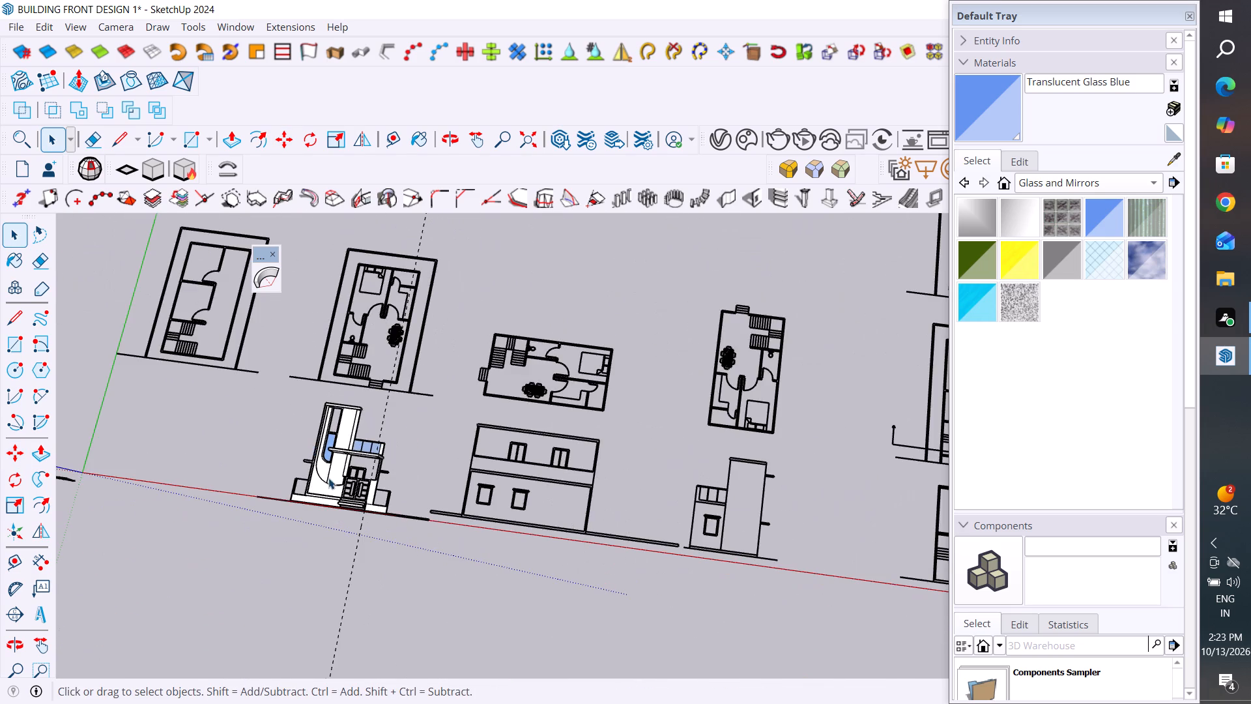
scroll(328, 478, down, 3)
scroll(451, 533, down, 11)
scroll(210, 520, down, 10)
scroll(744, 563, up, 7)
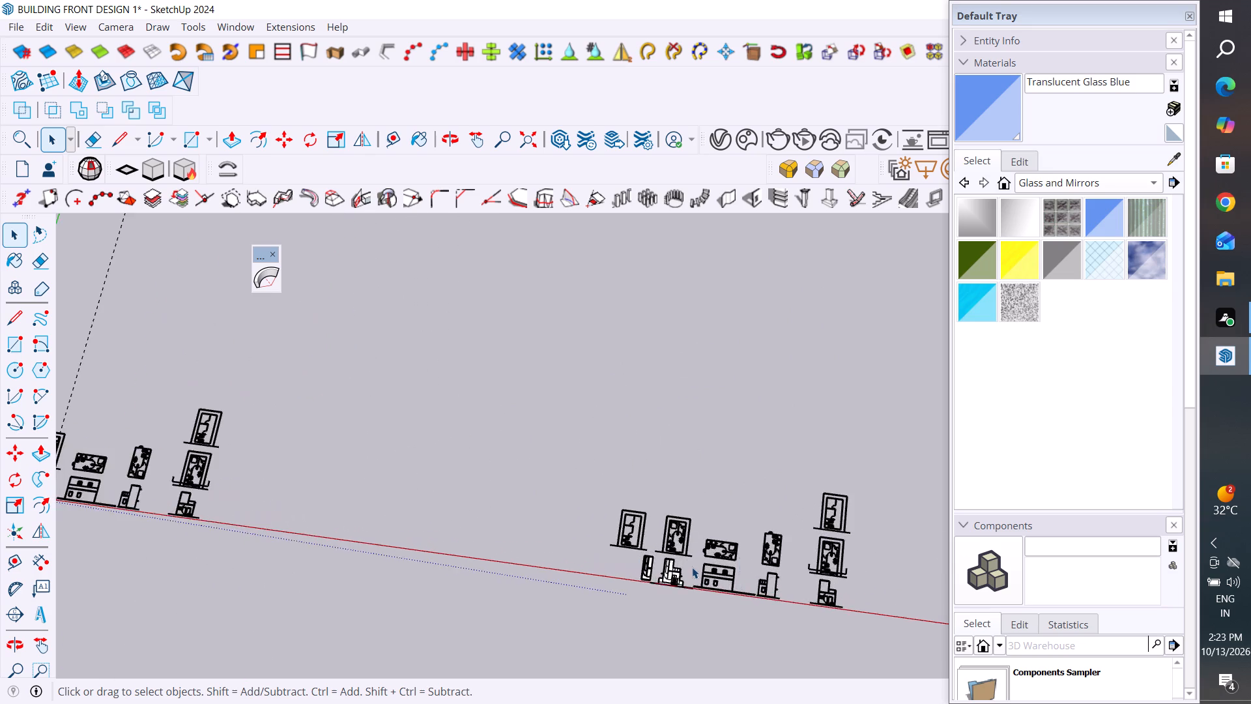
scroll(692, 567, up, 20)
scroll(692, 567, up, 4)
scroll(639, 563, up, 4)
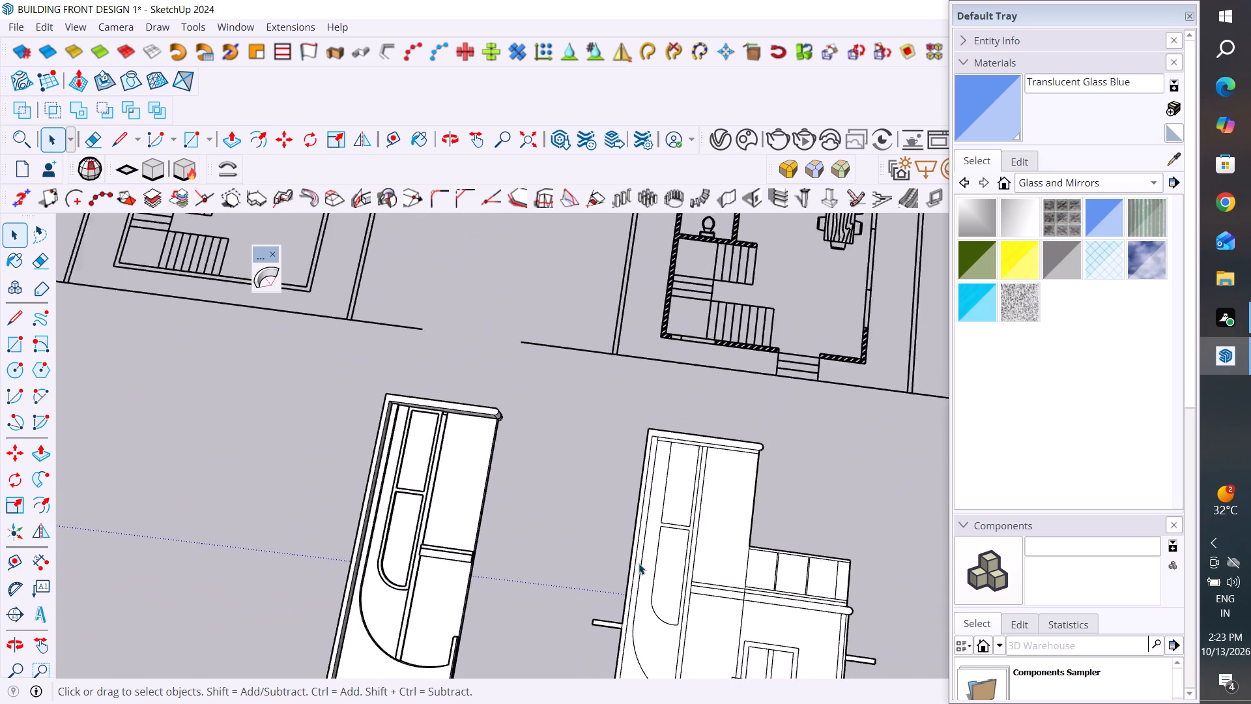
click(330, 417)
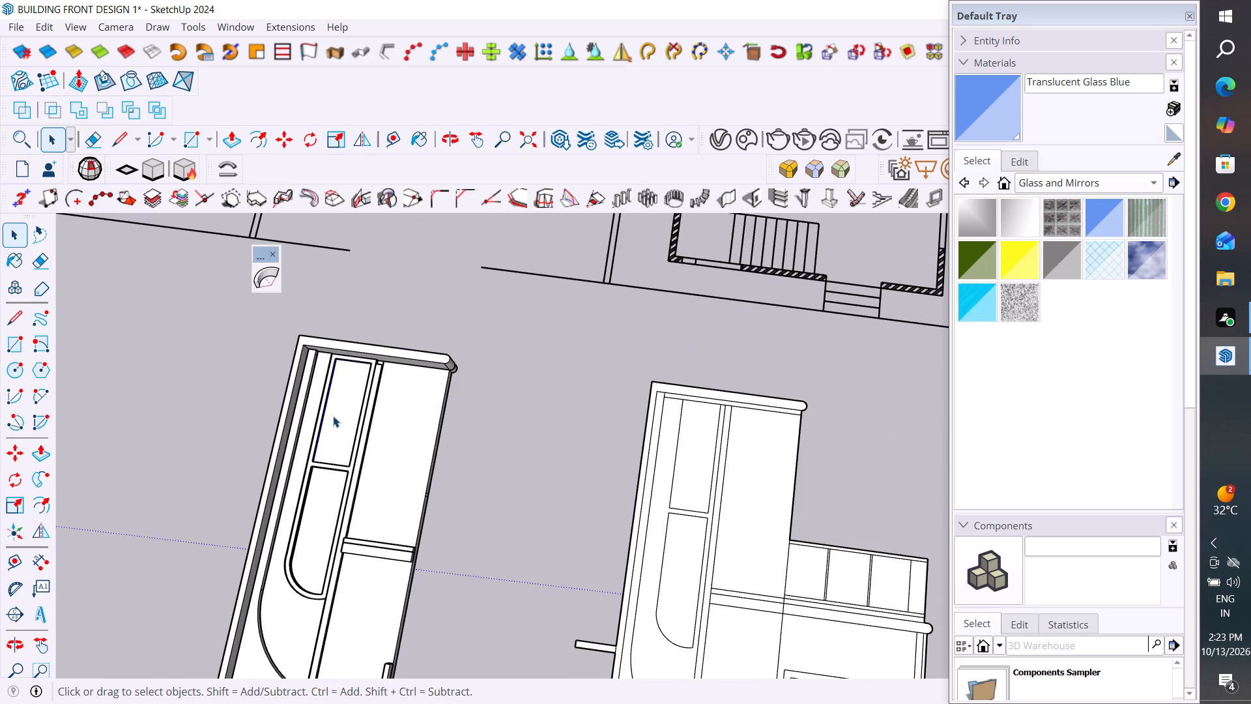
key(m)
click(315, 460)
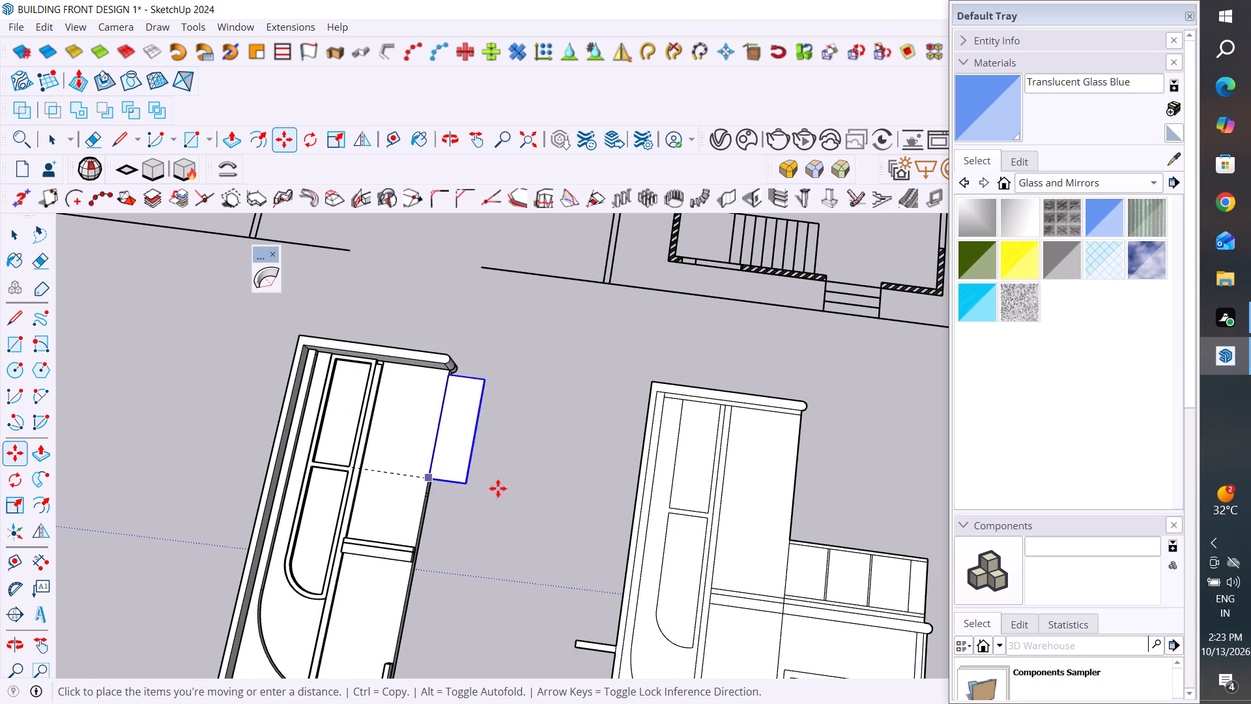
click(523, 492)
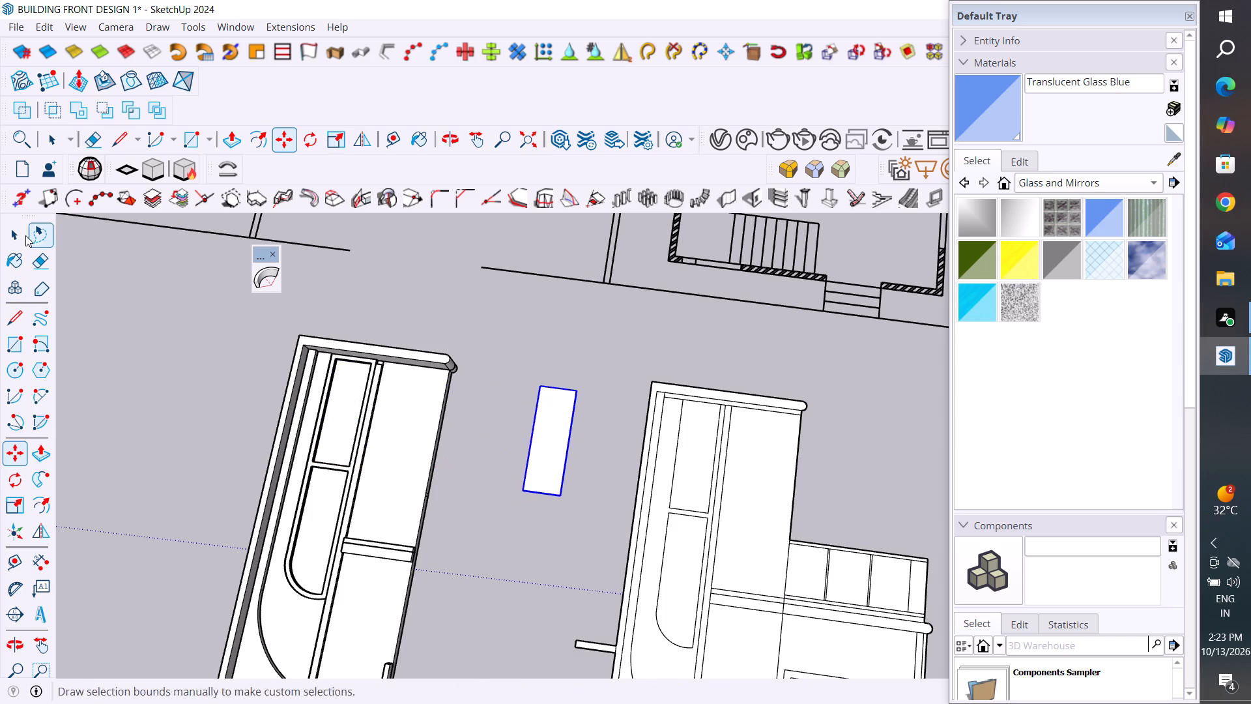
click(14, 230)
click(106, 338)
click(920, 634)
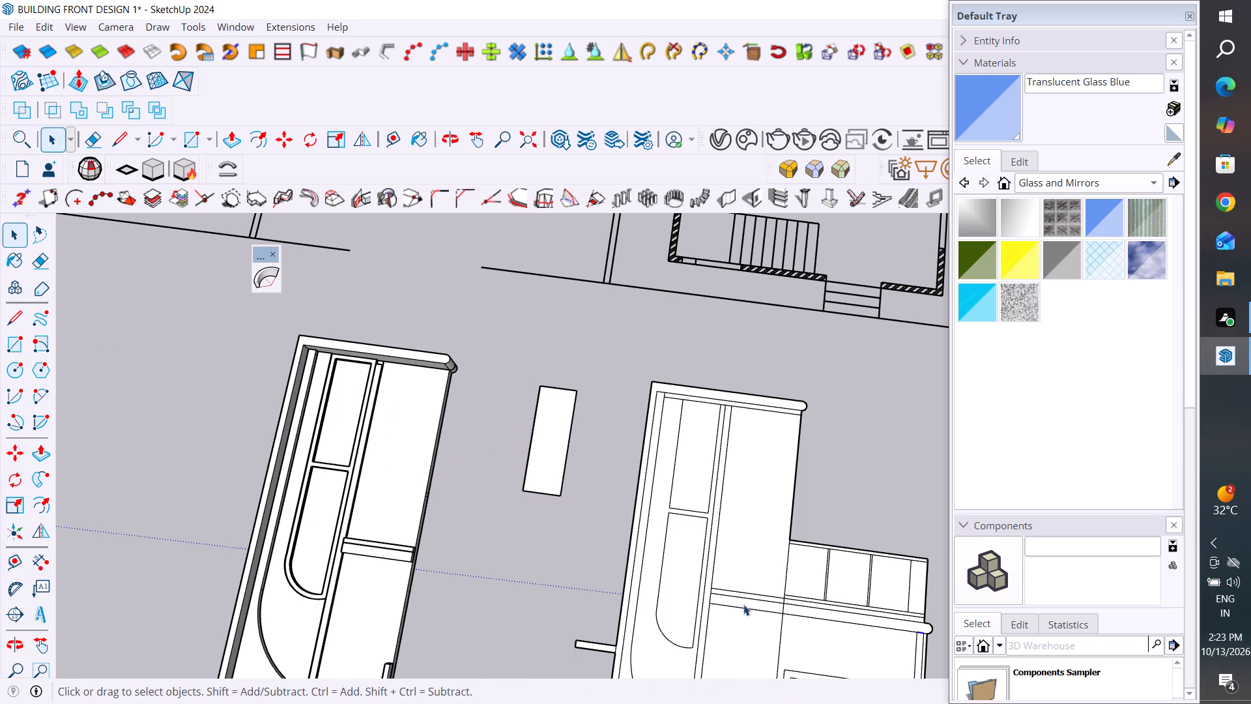
Paint the detached rectangular window pane with the Translucent Glass Blue material.
click(547, 459)
click(1110, 228)
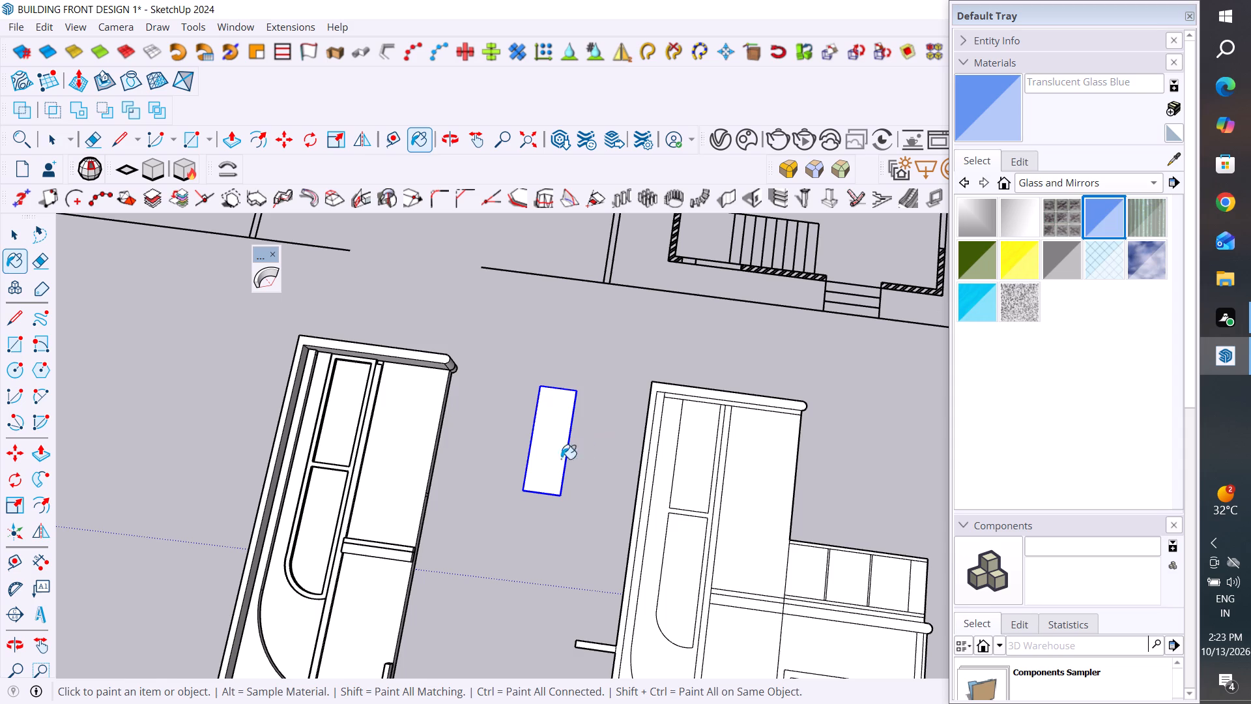
click(536, 467)
click(8, 238)
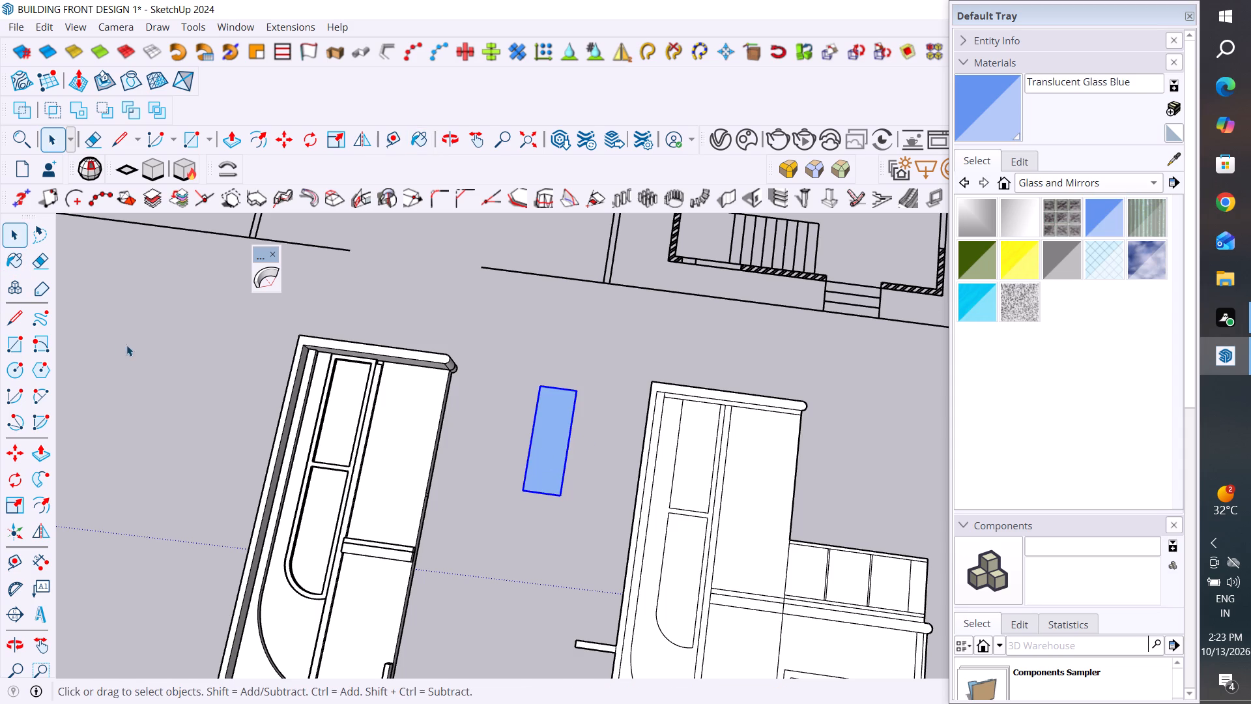
click(126, 345)
Move the rectangular blue glass pane by its upper corner into the upper window opening of the assembled facade's tower.
click(544, 413)
key(m)
click(582, 390)
scroll(753, 441, down, 5)
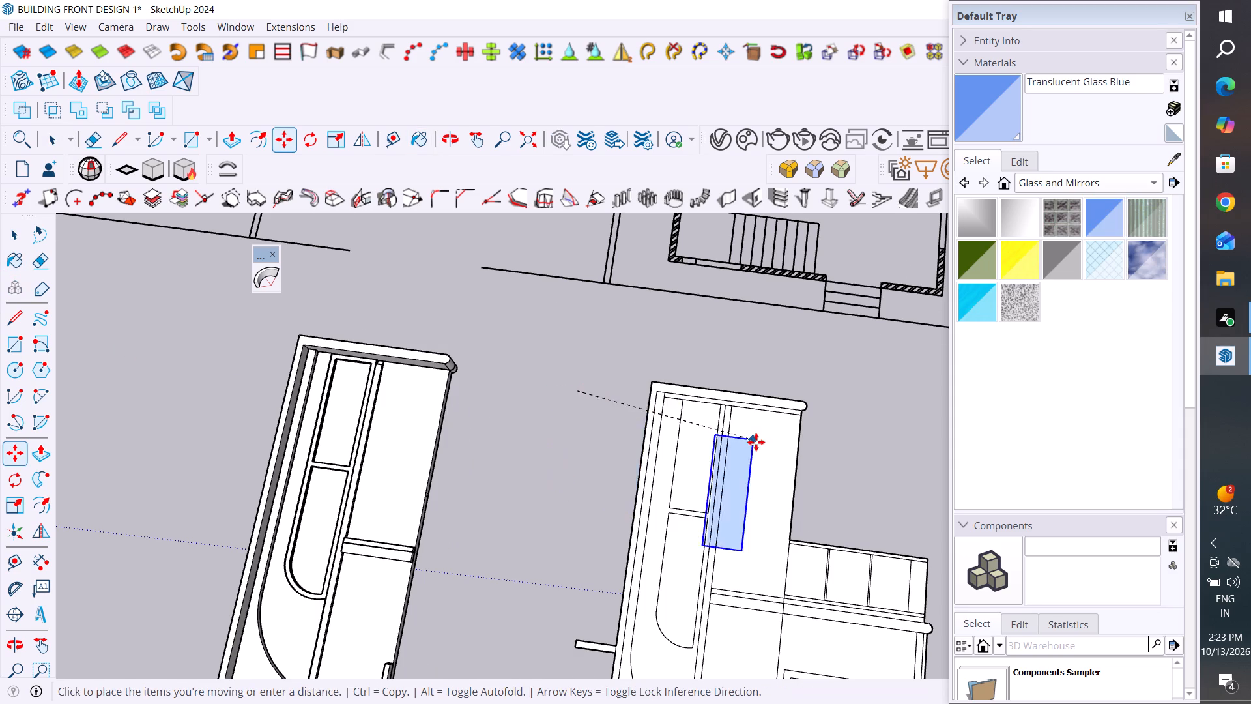
scroll(756, 442, down, 19)
scroll(756, 442, down, 8)
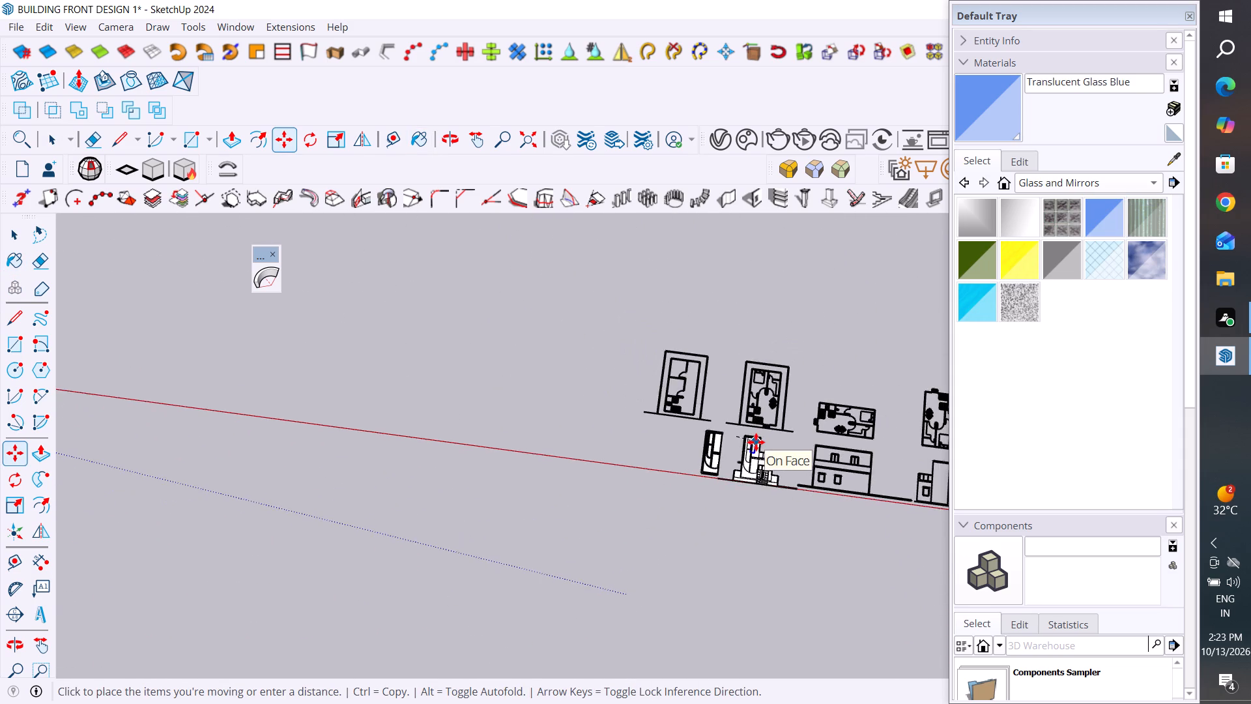
scroll(756, 442, down, 4)
scroll(82, 348, up, 4)
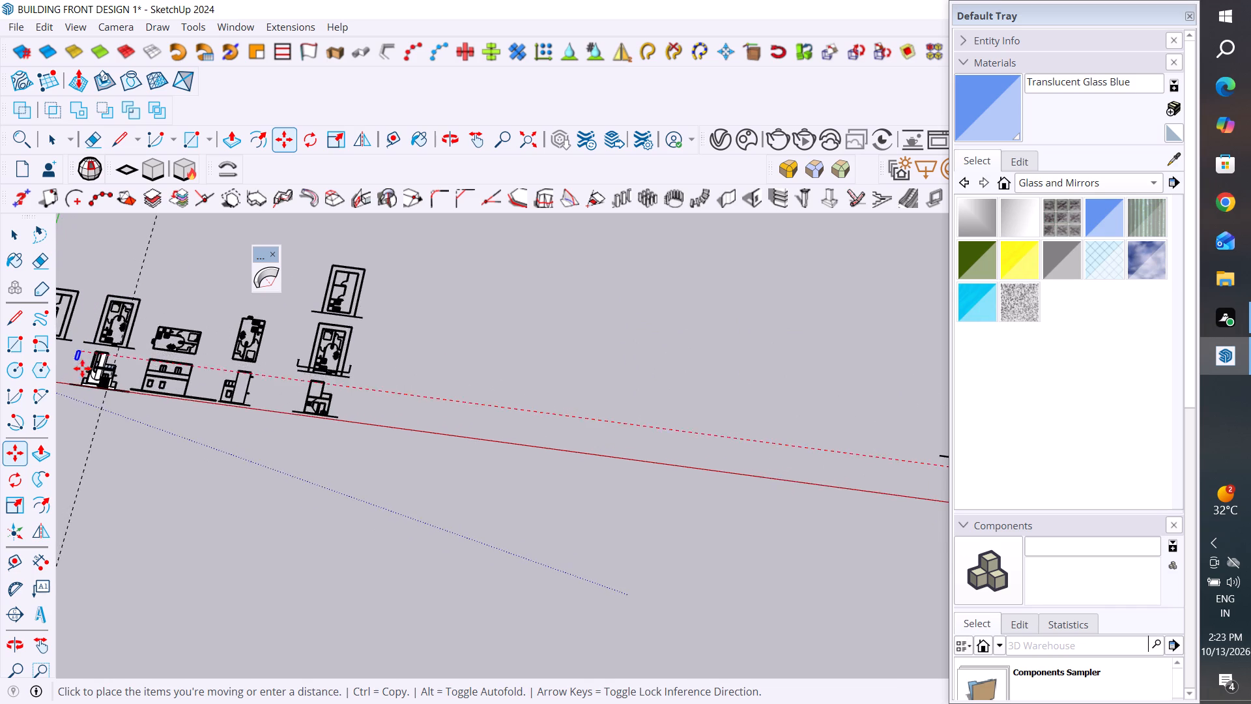
scroll(82, 368, up, 20)
scroll(82, 368, up, 7)
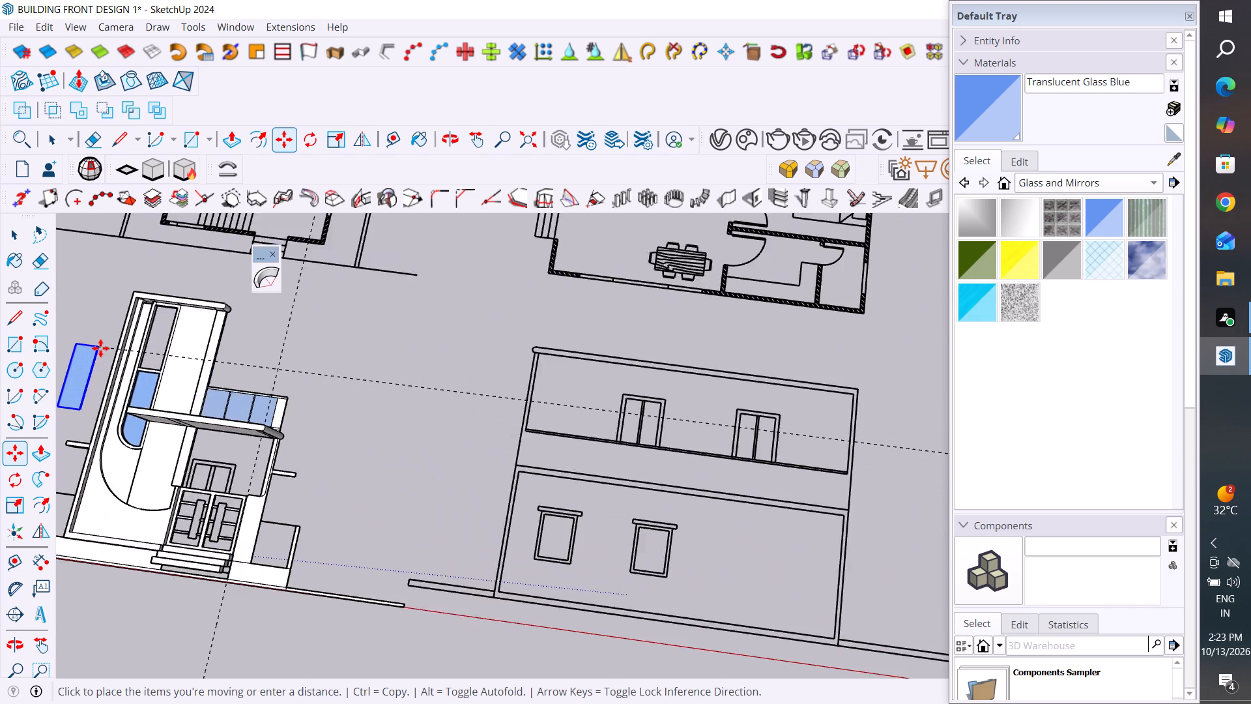
scroll(100, 348, up, 11)
scroll(108, 351, down, 5)
scroll(317, 497, down, 5)
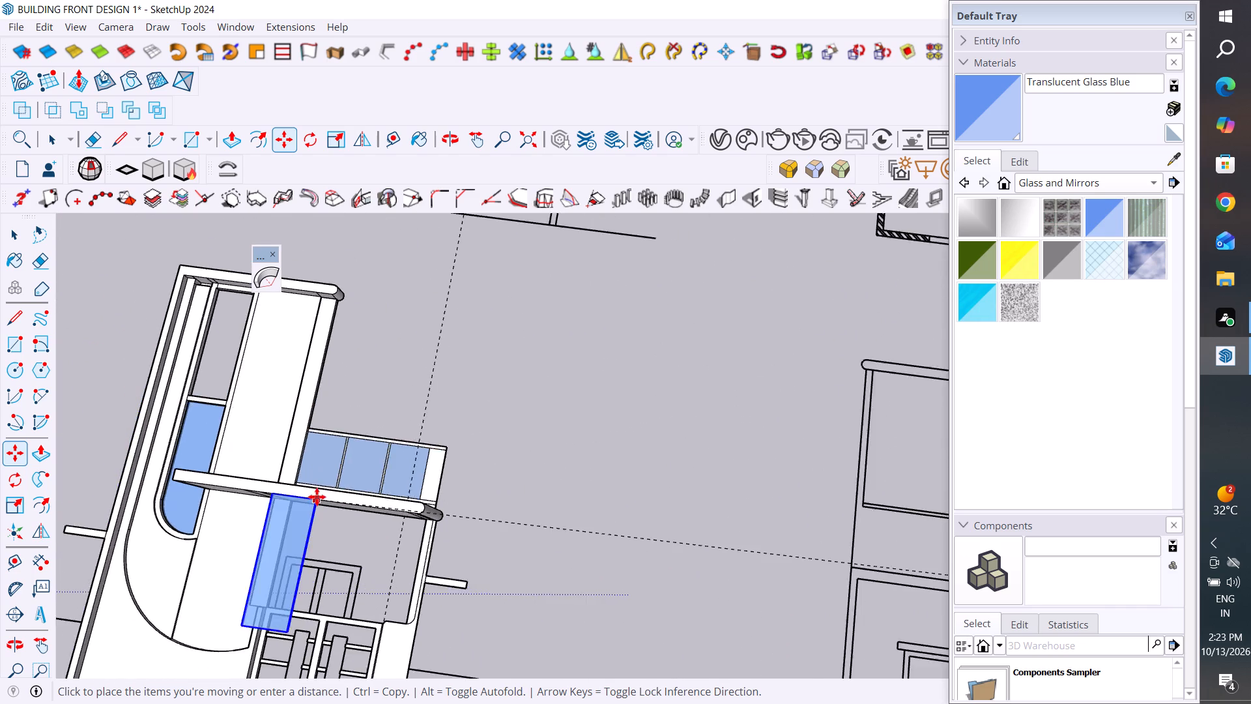
scroll(246, 364, up, 15)
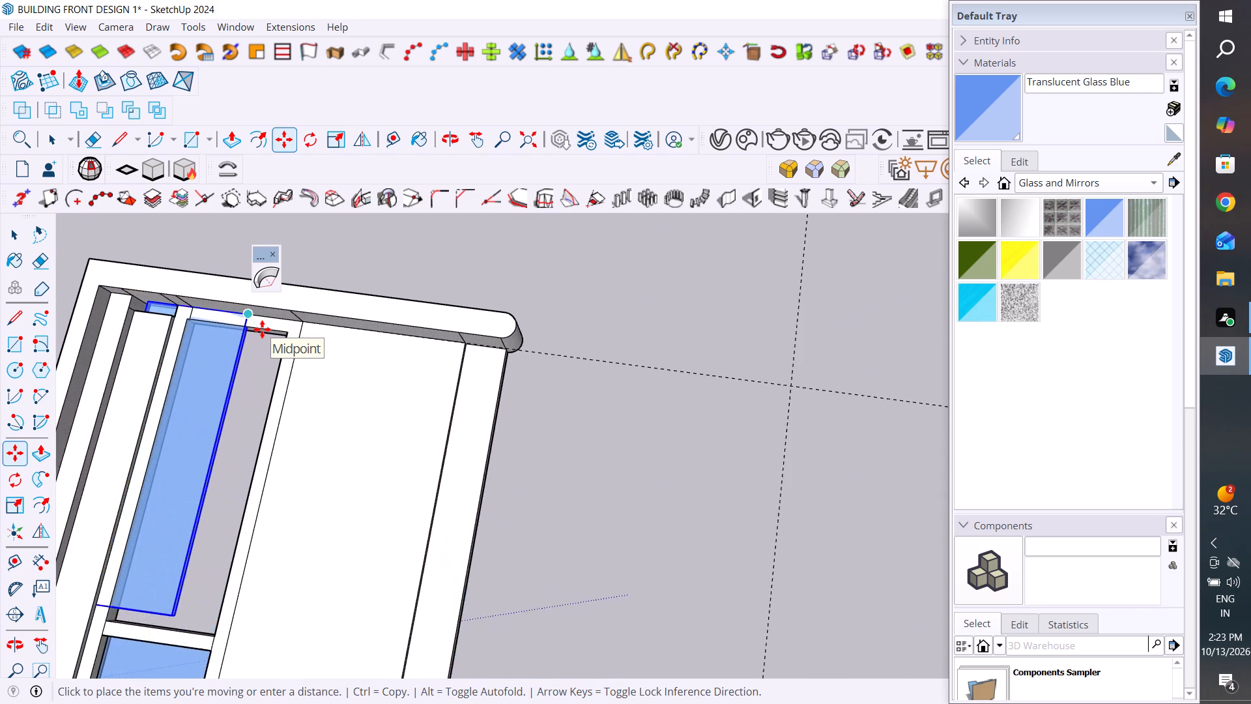
scroll(262, 329, up, 12)
middle_drag(287, 356, 311, 359)
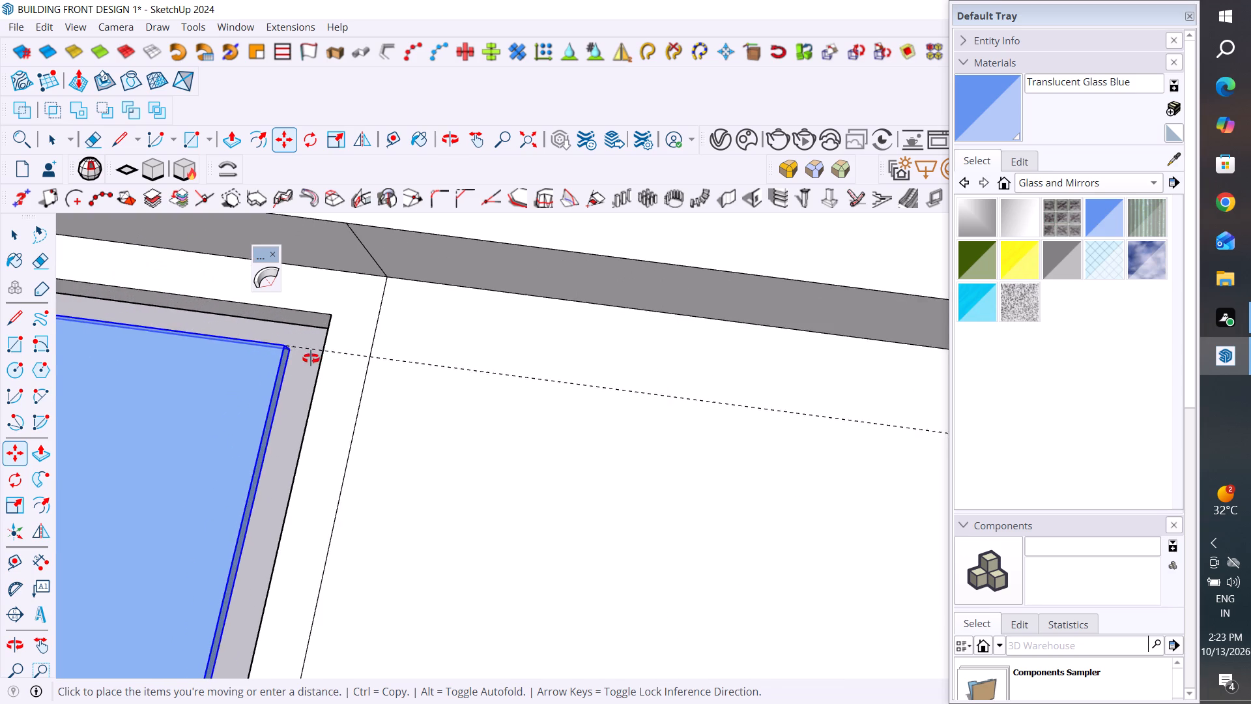
middle_drag(311, 359, 345, 345)
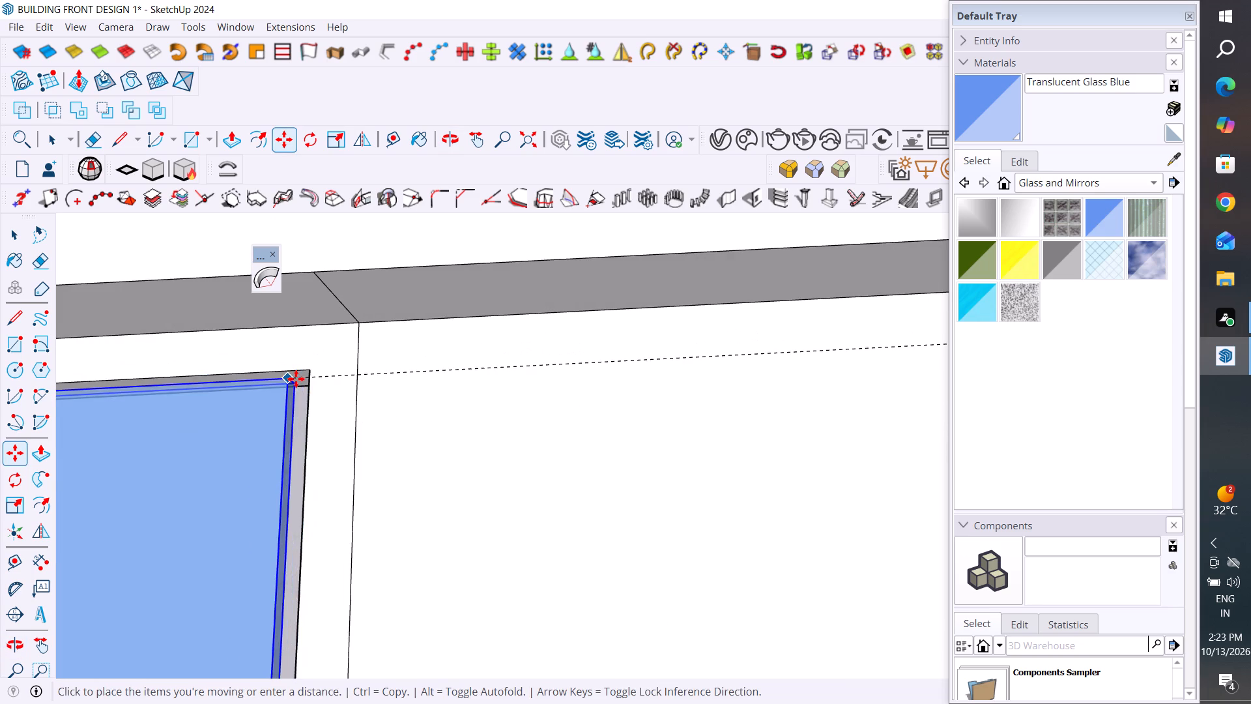
scroll(296, 379, up, 4)
middle_drag(296, 379, 356, 340)
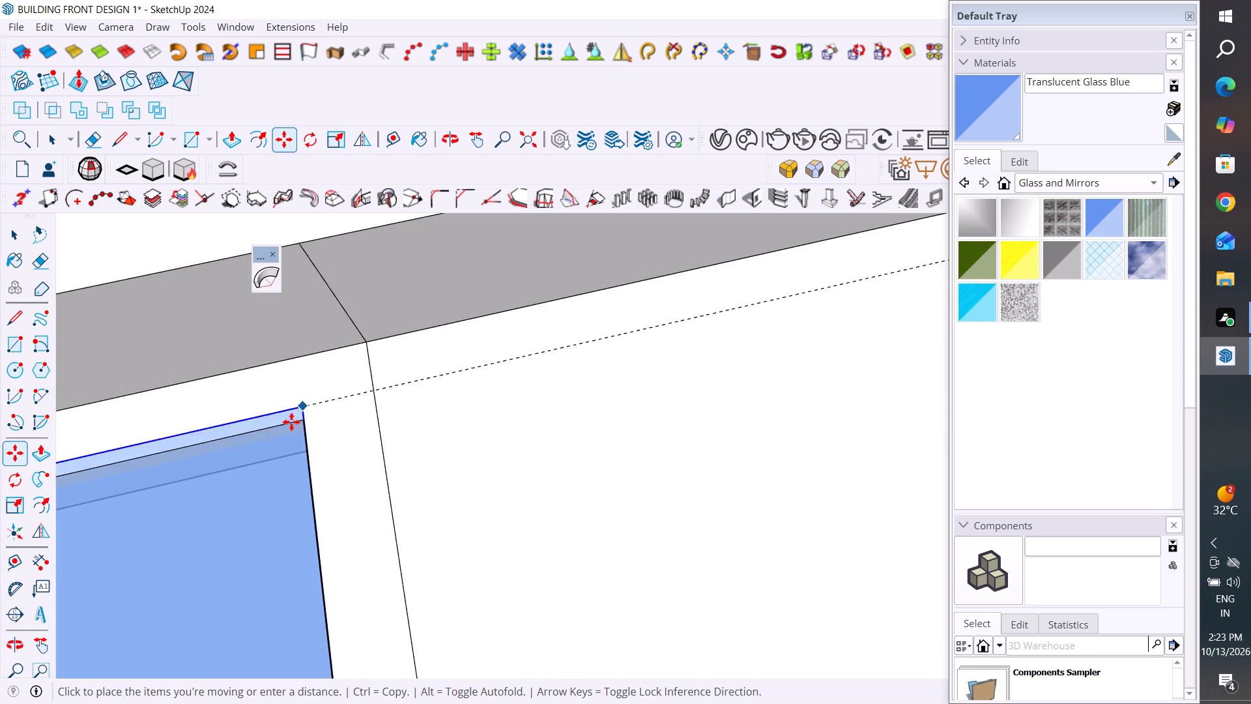
middle_drag(291, 428, 354, 321)
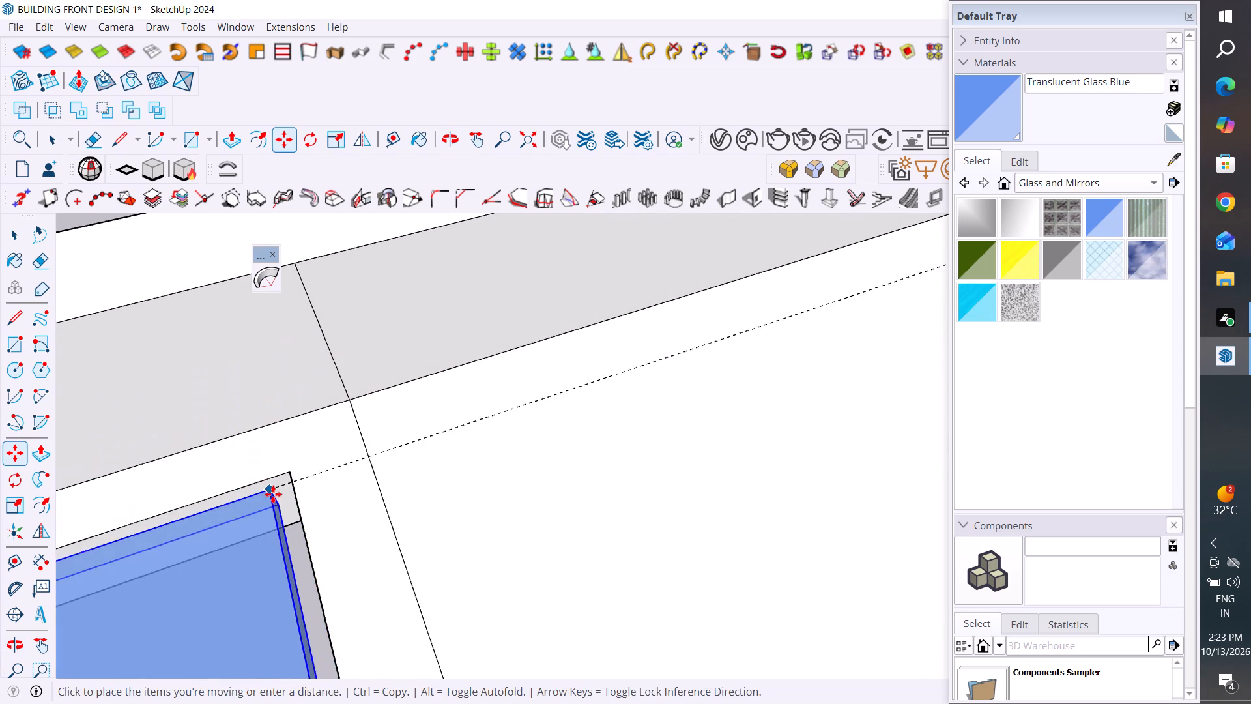
click(281, 492)
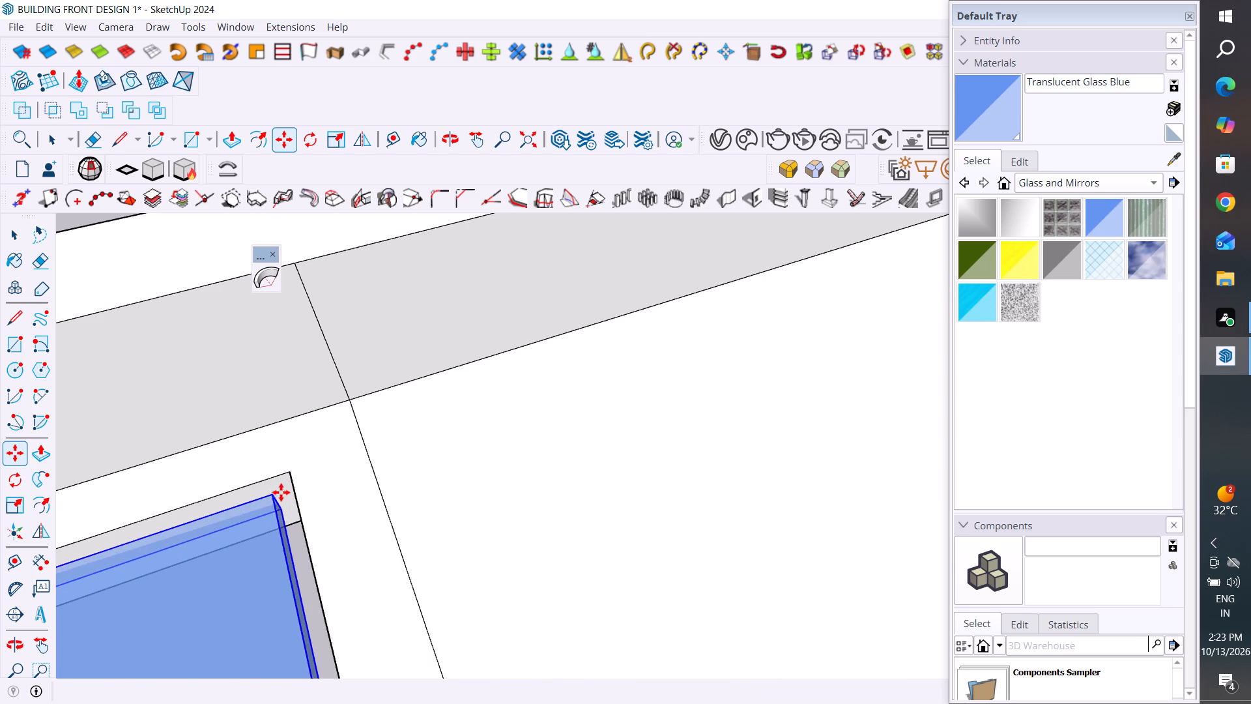
click(16, 233)
click(72, 224)
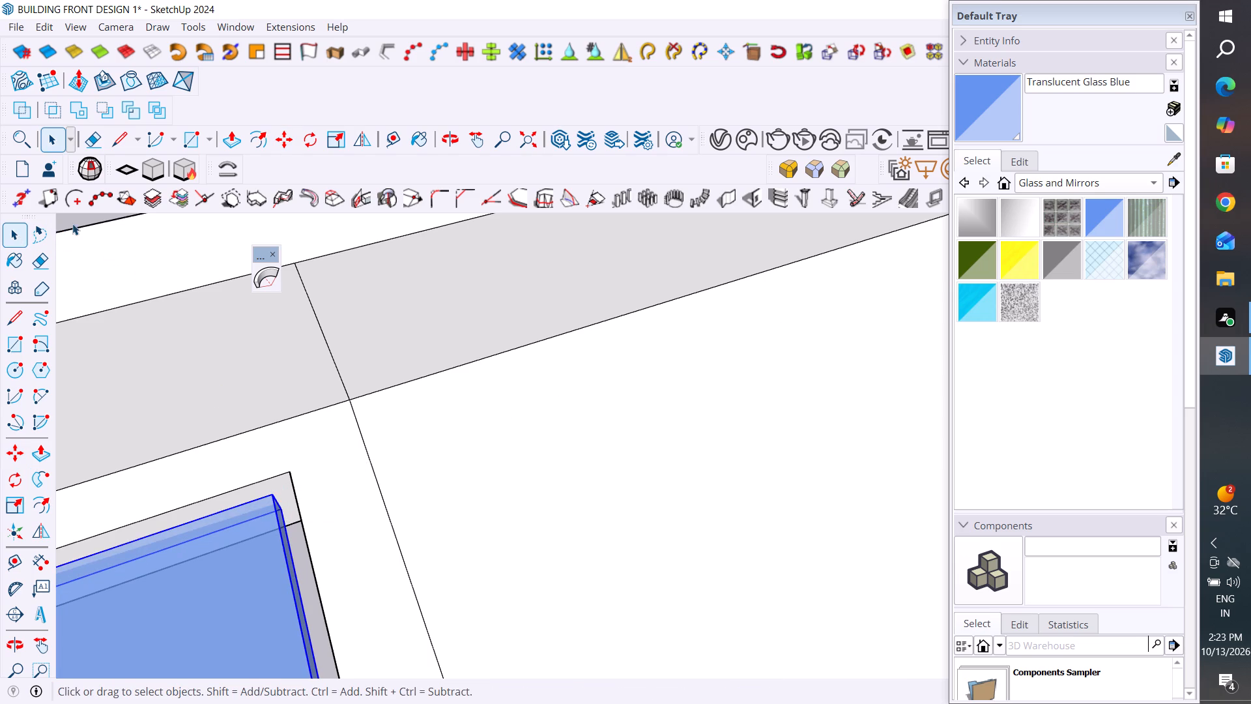
Shift the upper glass pane within its opening so its upper corner meets the opening's inner corner edge.
scroll(651, 456, down, 16)
middle_drag(478, 534, 500, 450)
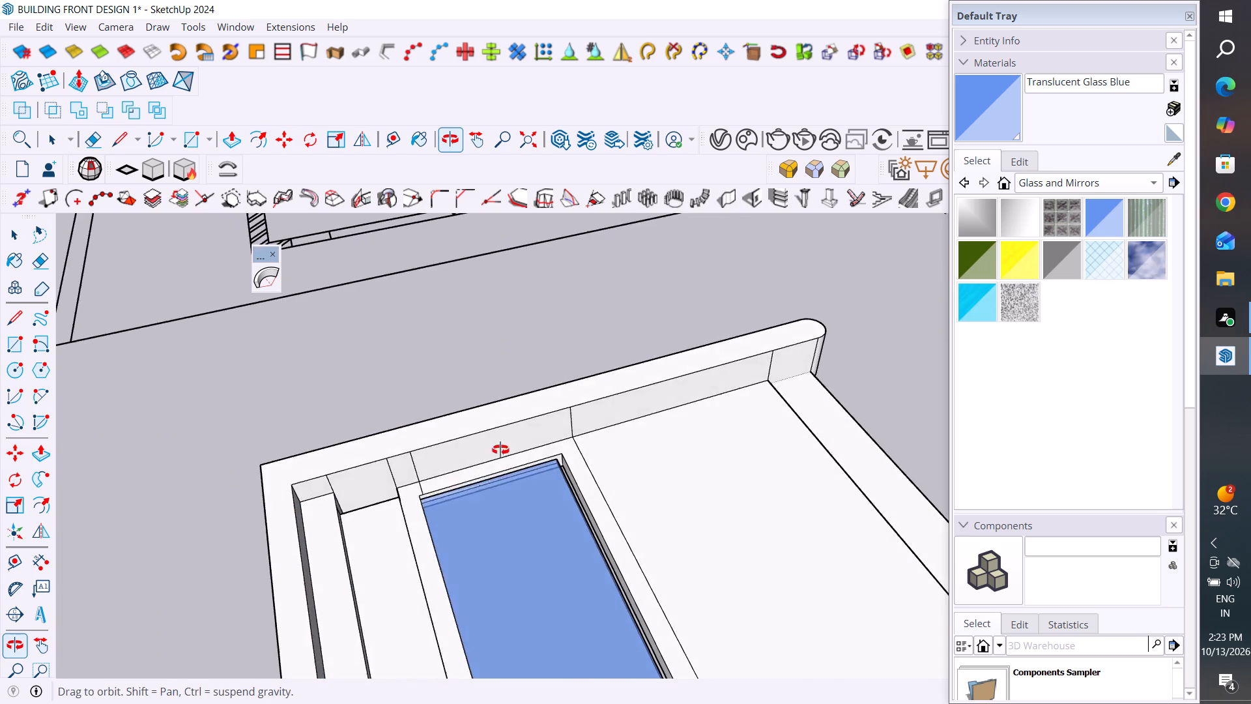
middle_drag(500, 450, 508, 443)
scroll(565, 456, up, 15)
click(571, 412)
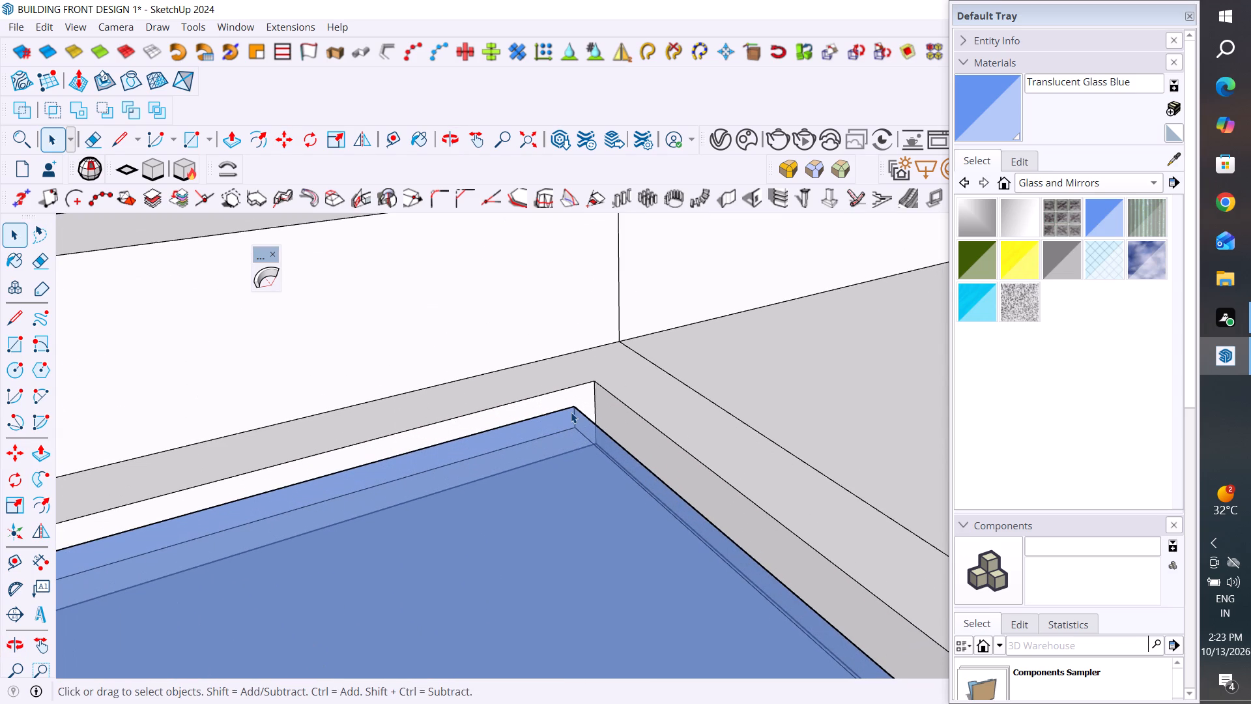
key(m)
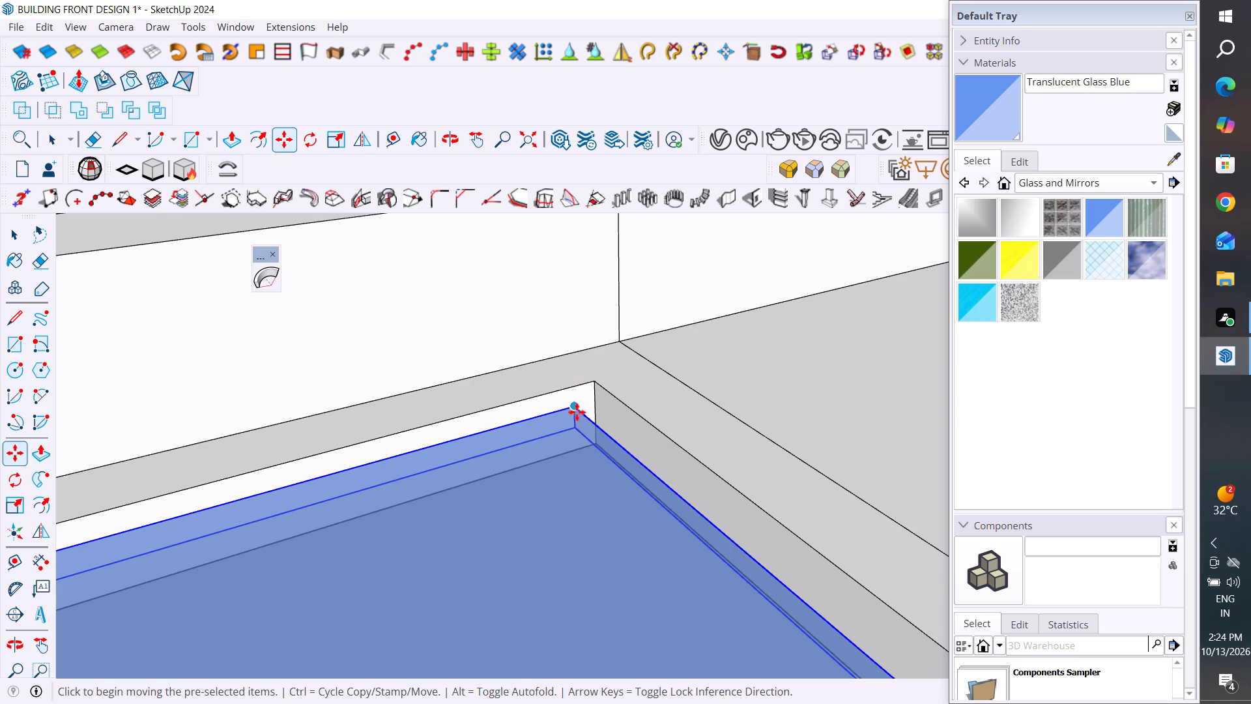
click(575, 409)
click(596, 407)
scroll(465, 544, down, 2)
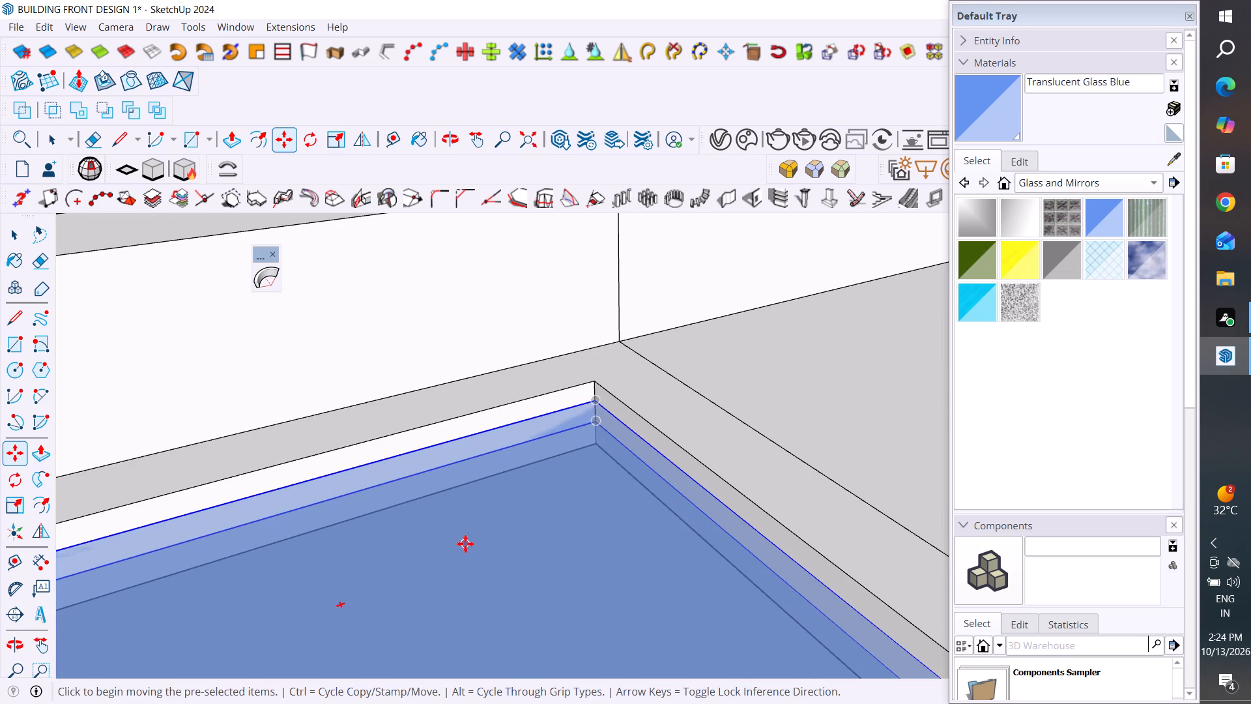
scroll(465, 544, down, 20)
scroll(465, 544, down, 2)
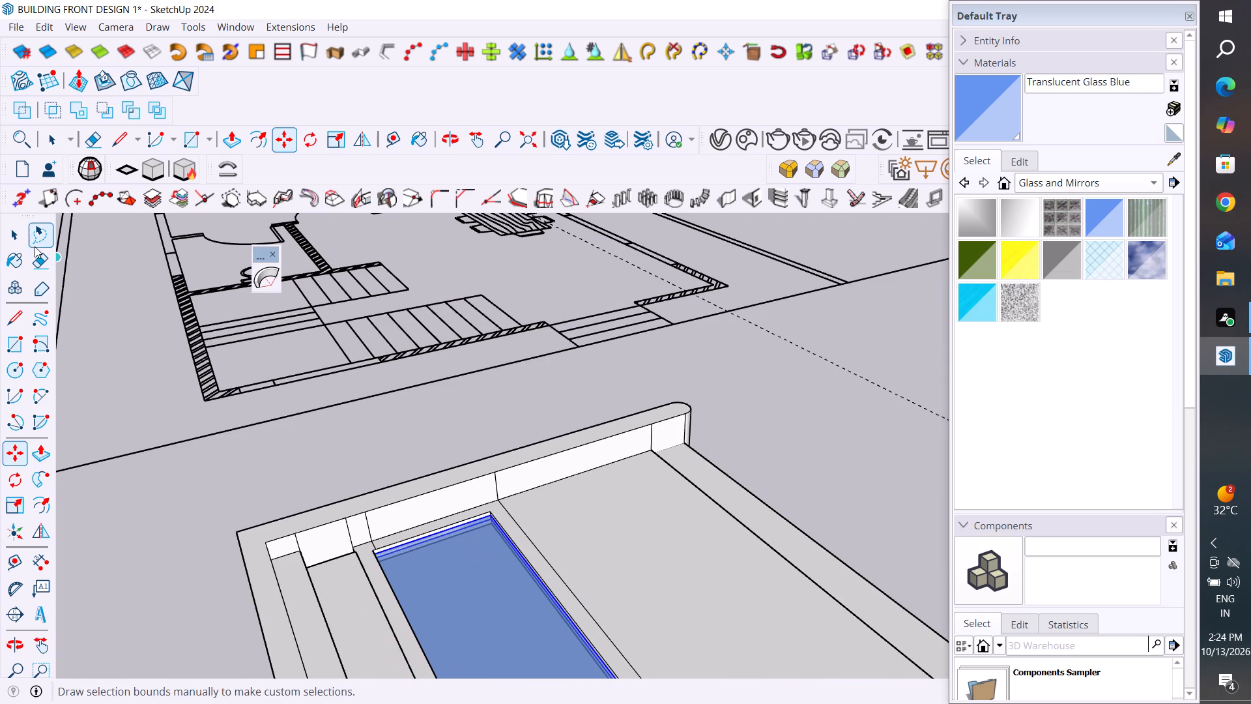
click(26, 237)
click(351, 441)
Examine the glazed tower windows and the whole facade from the front.
scroll(373, 484, down, 10)
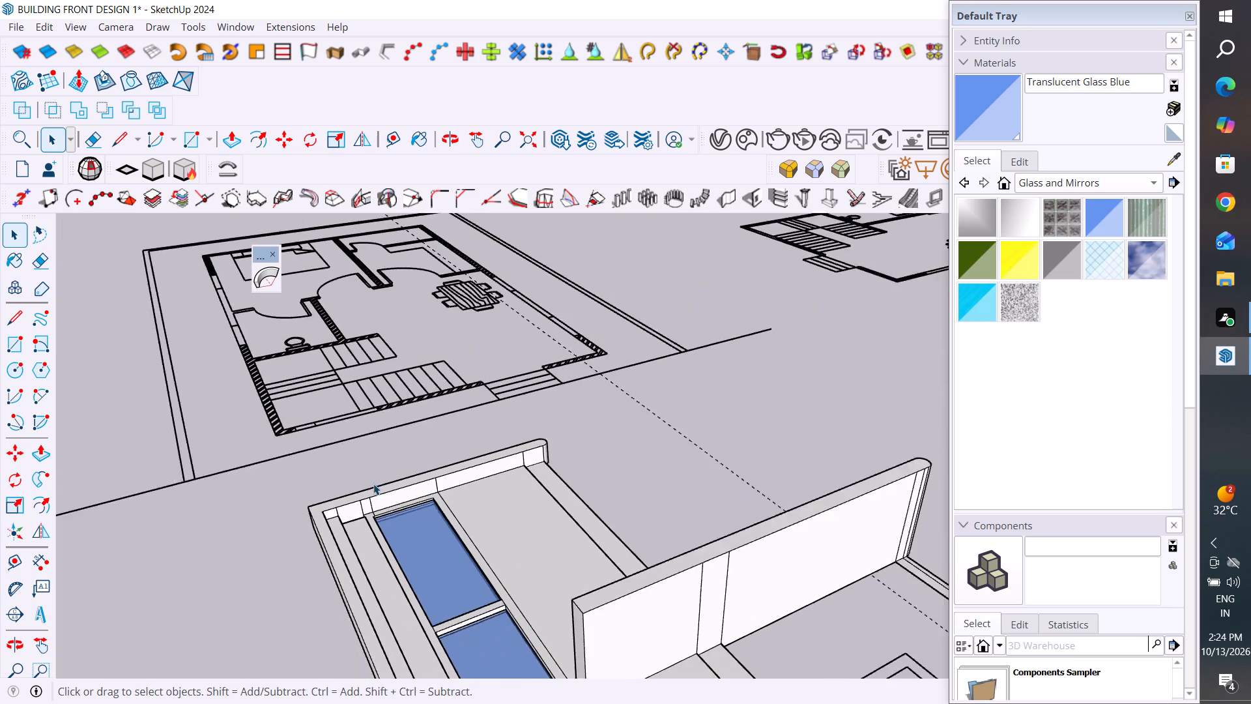
scroll(373, 484, down, 1)
middle_drag(607, 550, 454, 660)
scroll(588, 469, down, 6)
middle_drag(605, 459, 610, 466)
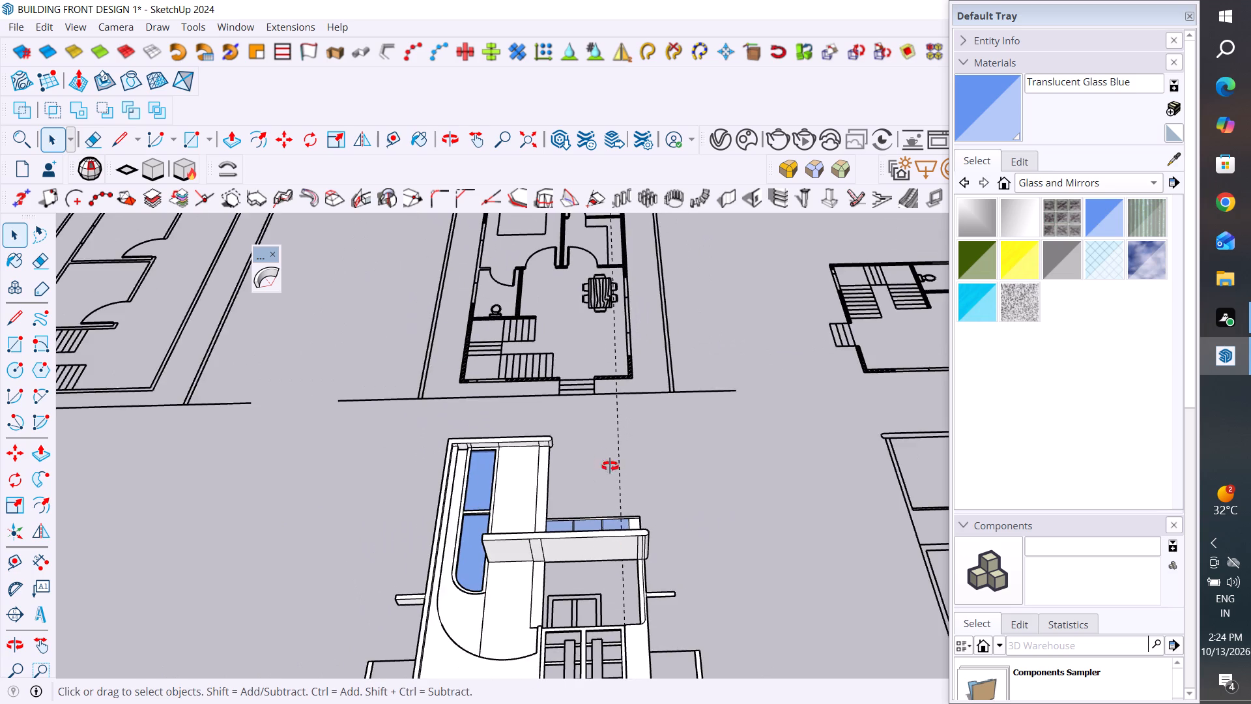
middle_drag(610, 466, 599, 615)
scroll(610, 583, up, 5)
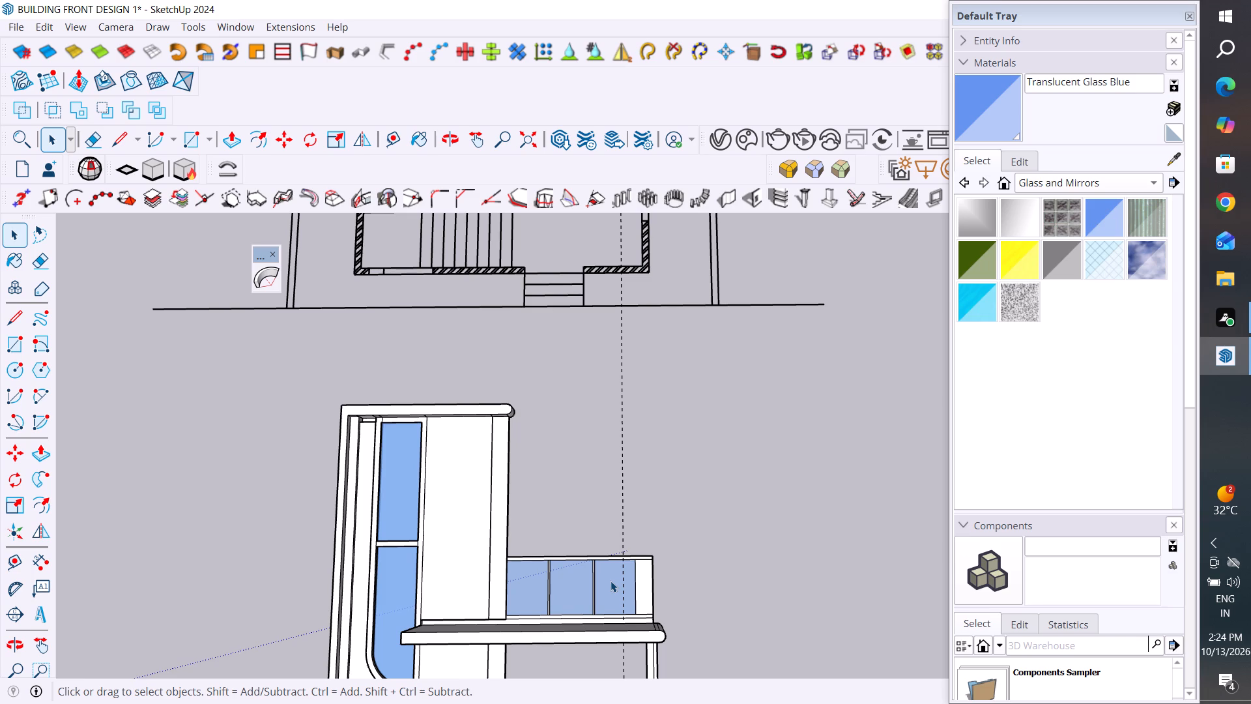
scroll(517, 469, down, 4)
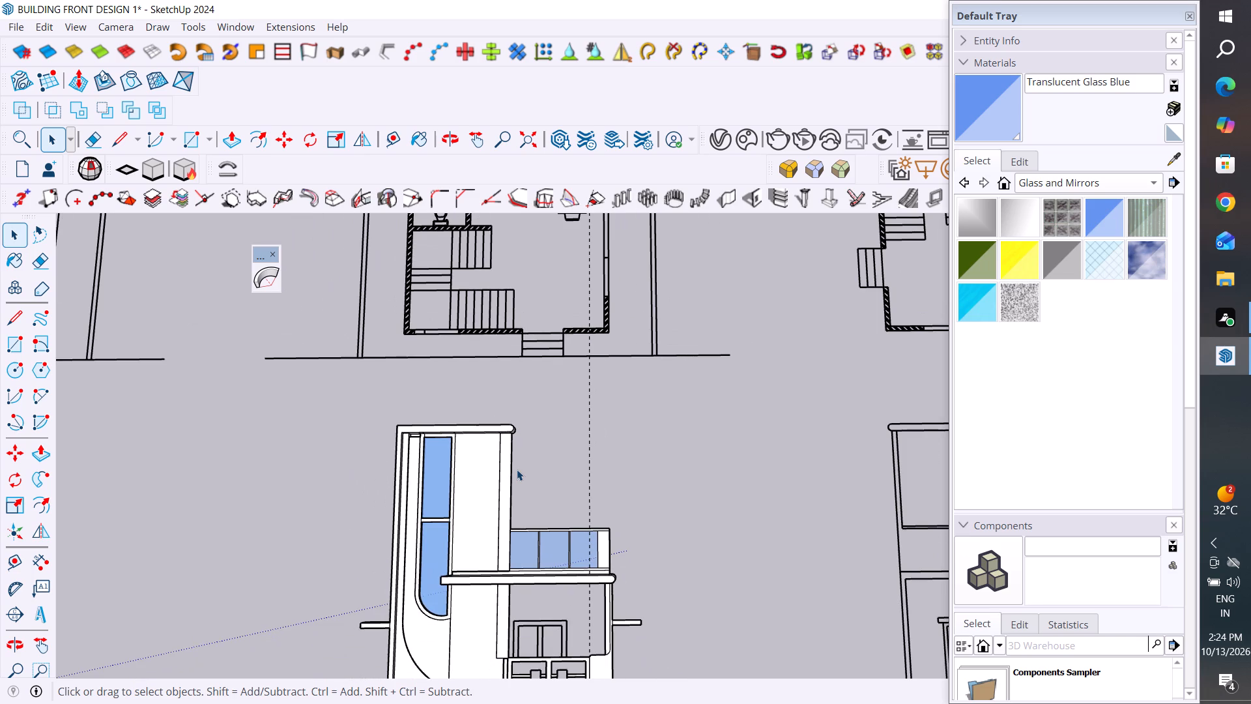
scroll(518, 469, down, 1)
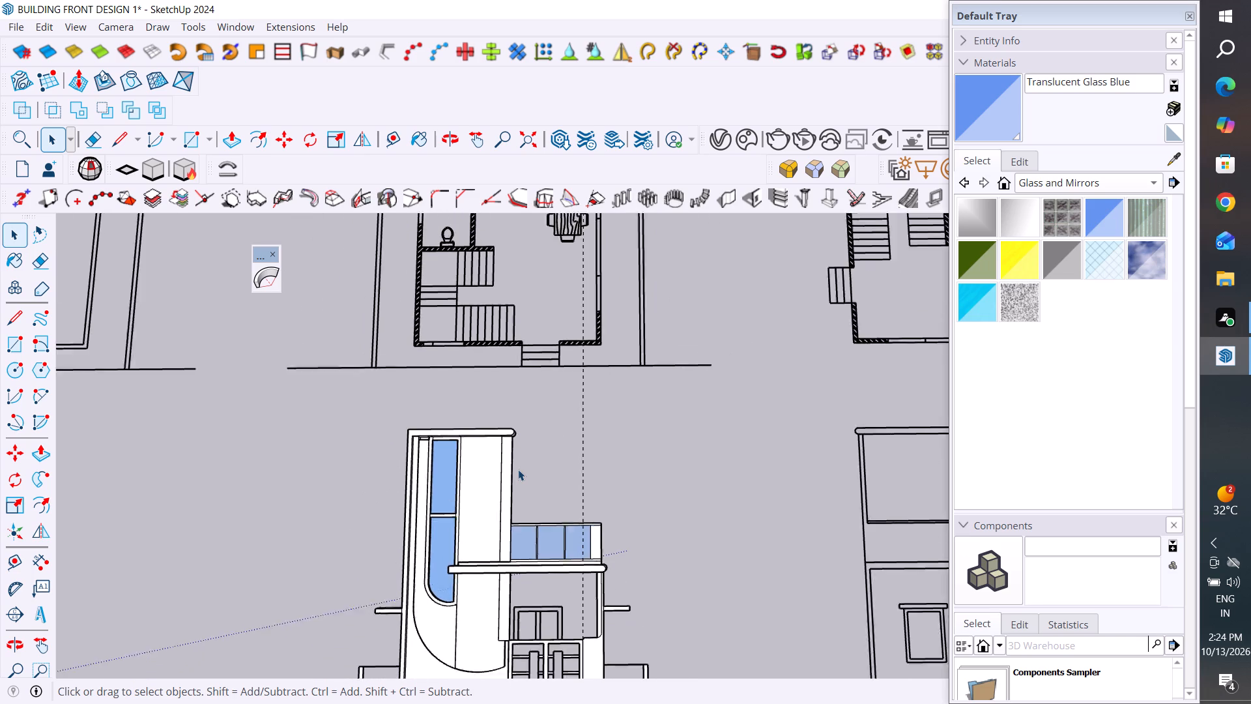
scroll(518, 469, down, 2)
middle_drag(515, 499, 516, 592)
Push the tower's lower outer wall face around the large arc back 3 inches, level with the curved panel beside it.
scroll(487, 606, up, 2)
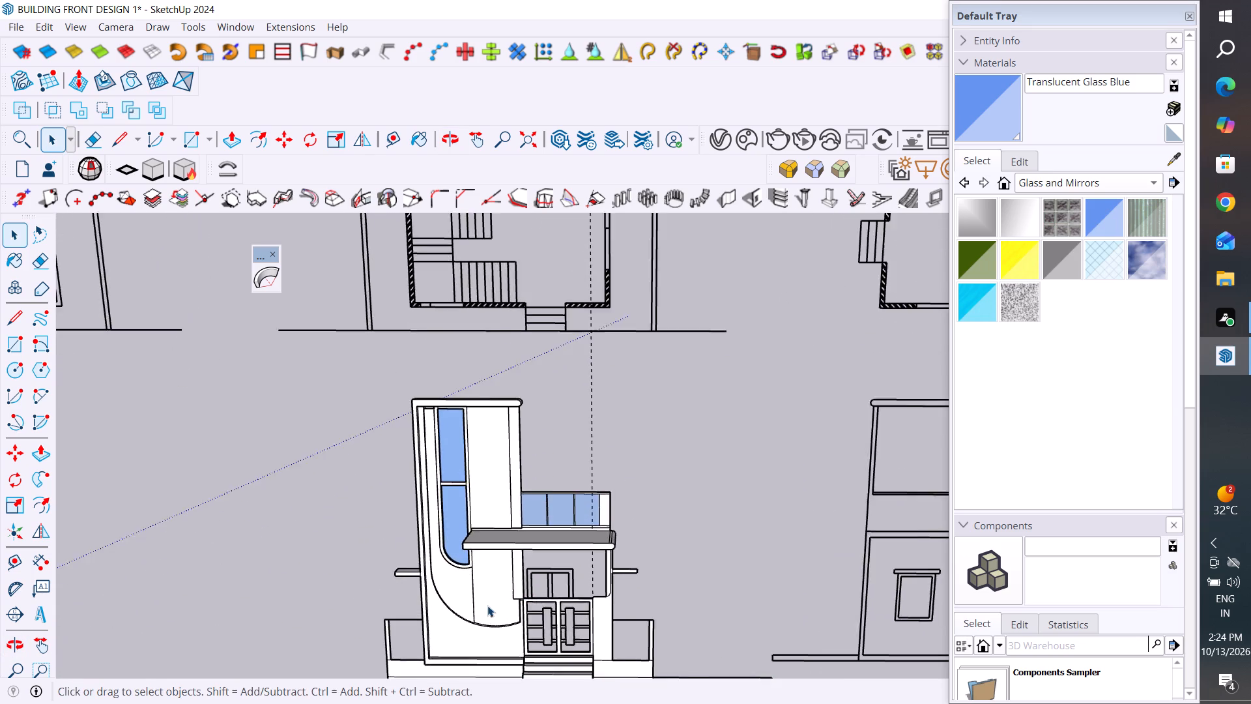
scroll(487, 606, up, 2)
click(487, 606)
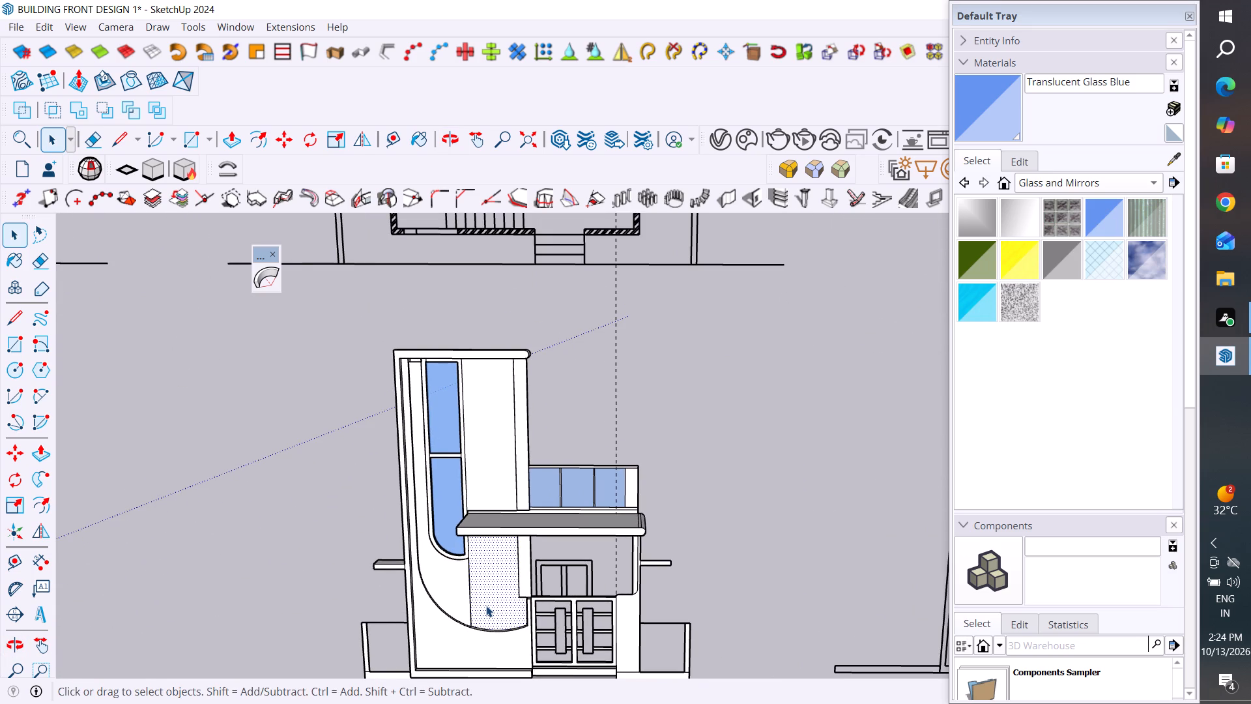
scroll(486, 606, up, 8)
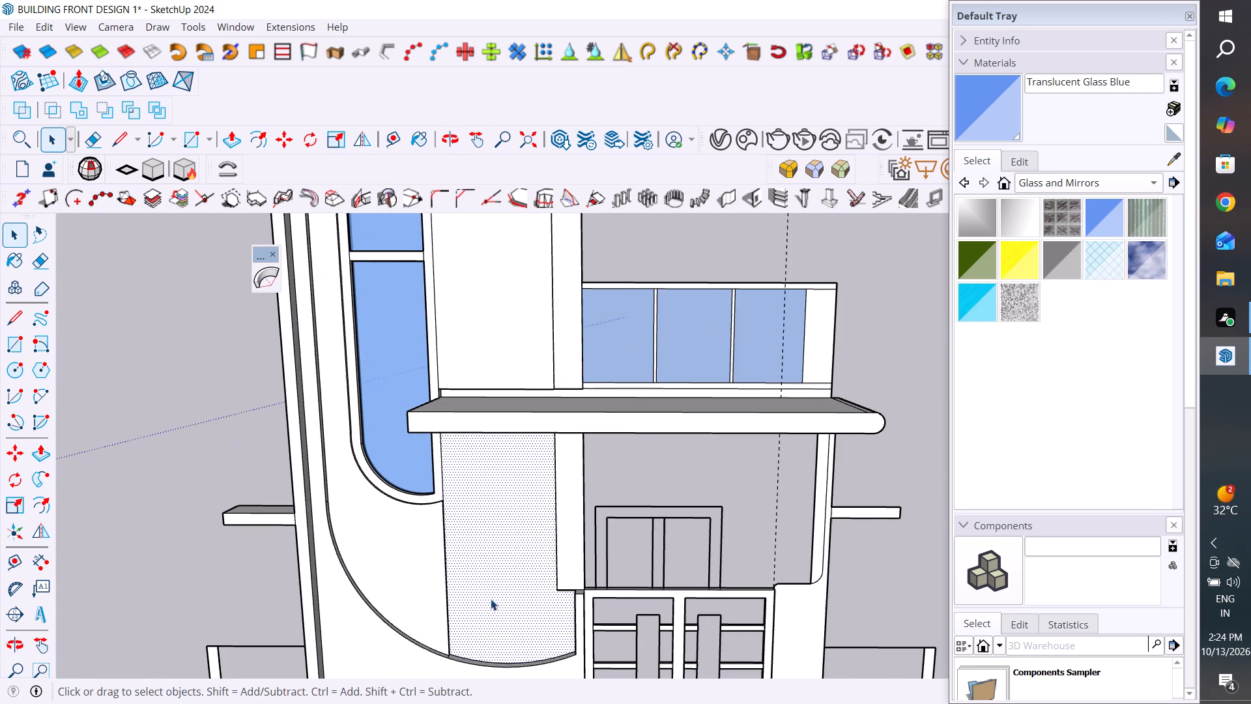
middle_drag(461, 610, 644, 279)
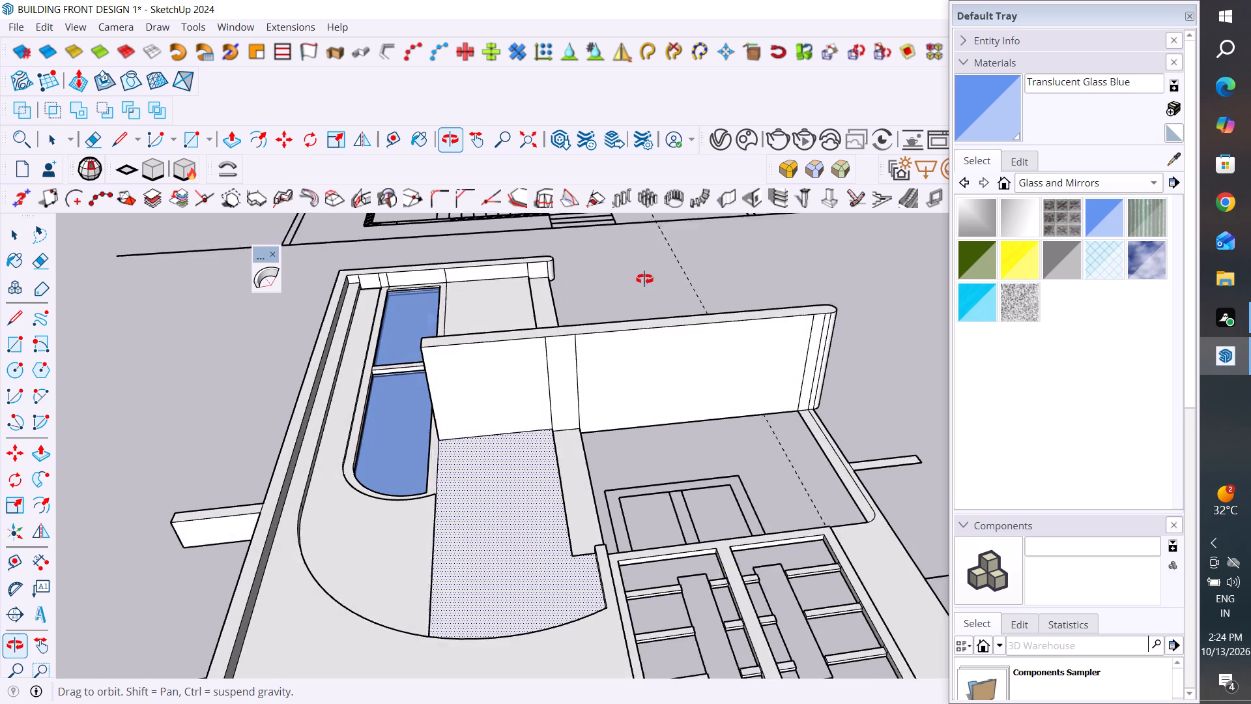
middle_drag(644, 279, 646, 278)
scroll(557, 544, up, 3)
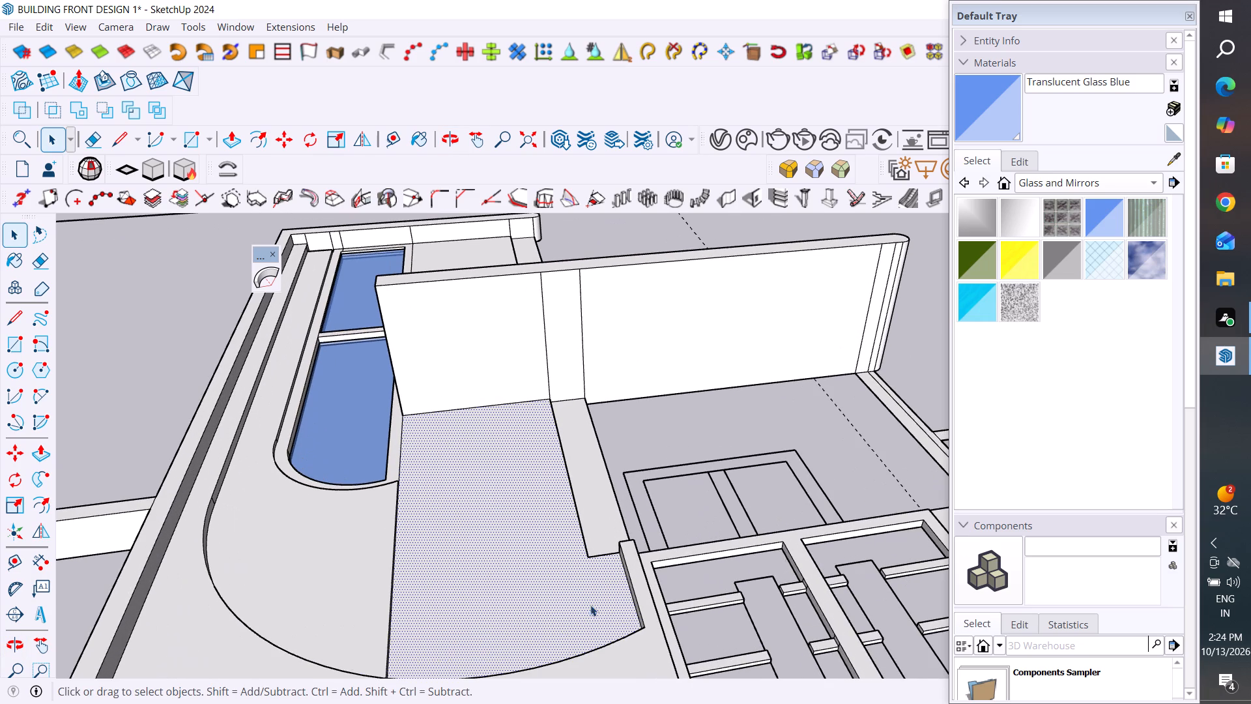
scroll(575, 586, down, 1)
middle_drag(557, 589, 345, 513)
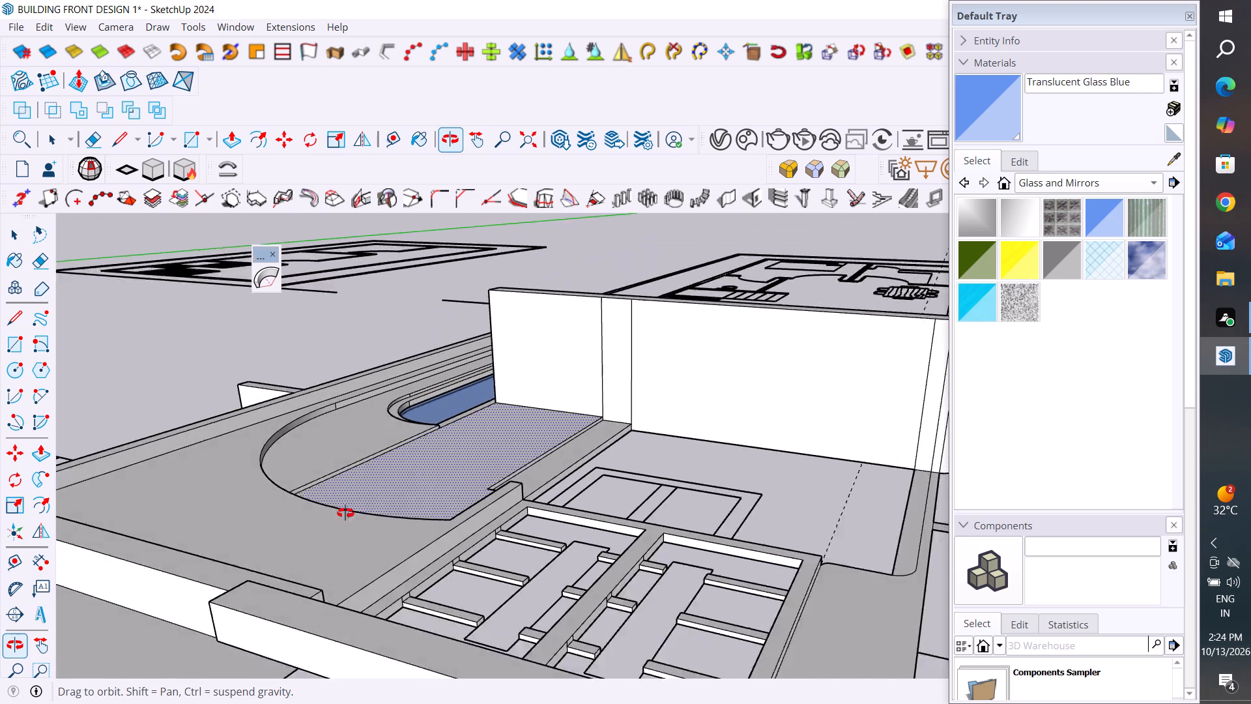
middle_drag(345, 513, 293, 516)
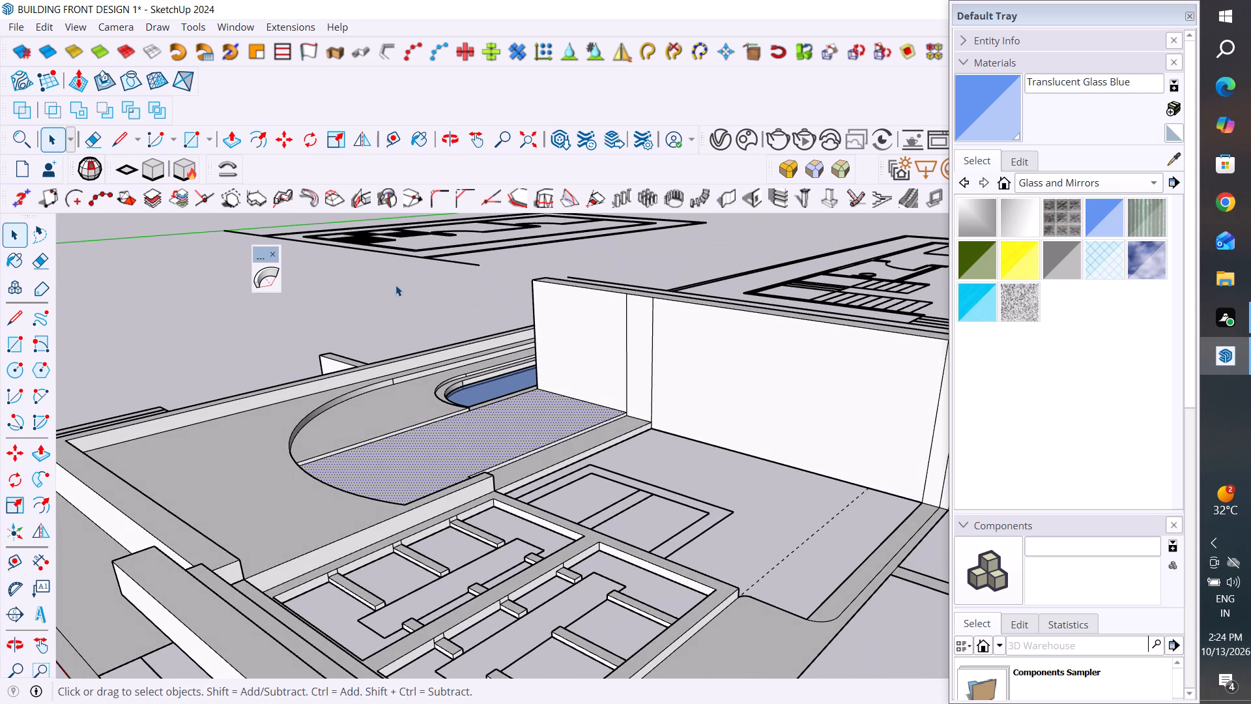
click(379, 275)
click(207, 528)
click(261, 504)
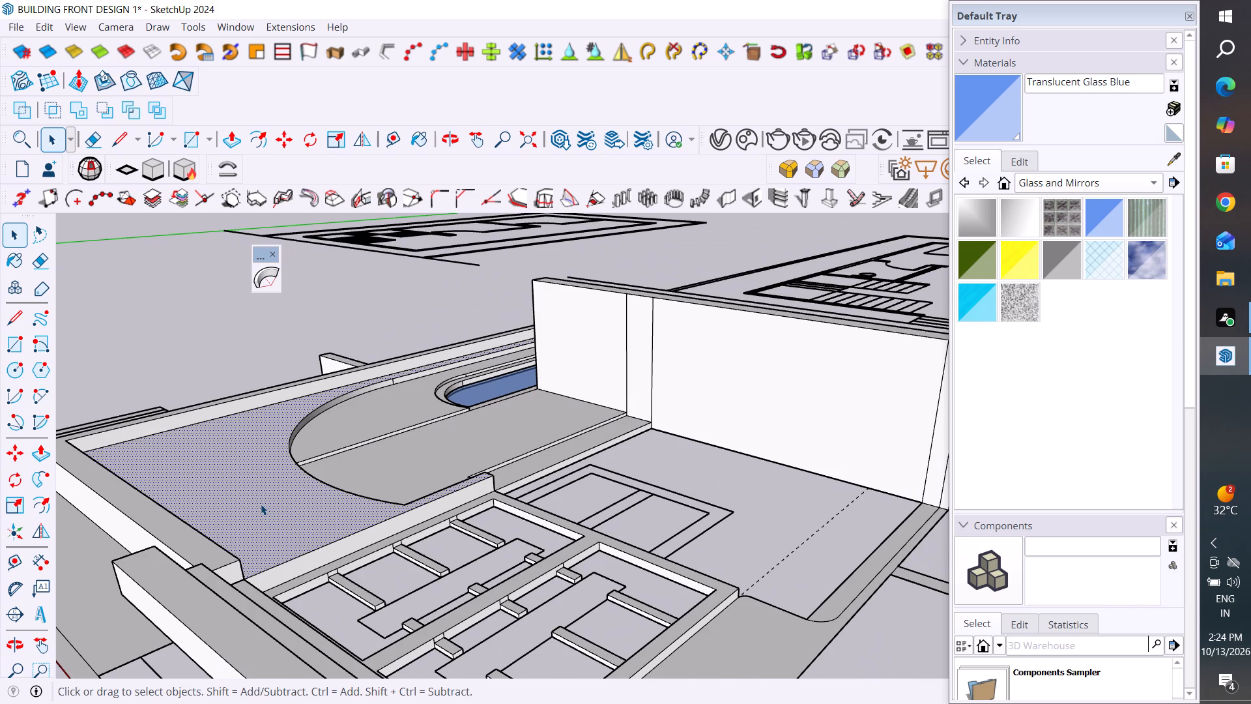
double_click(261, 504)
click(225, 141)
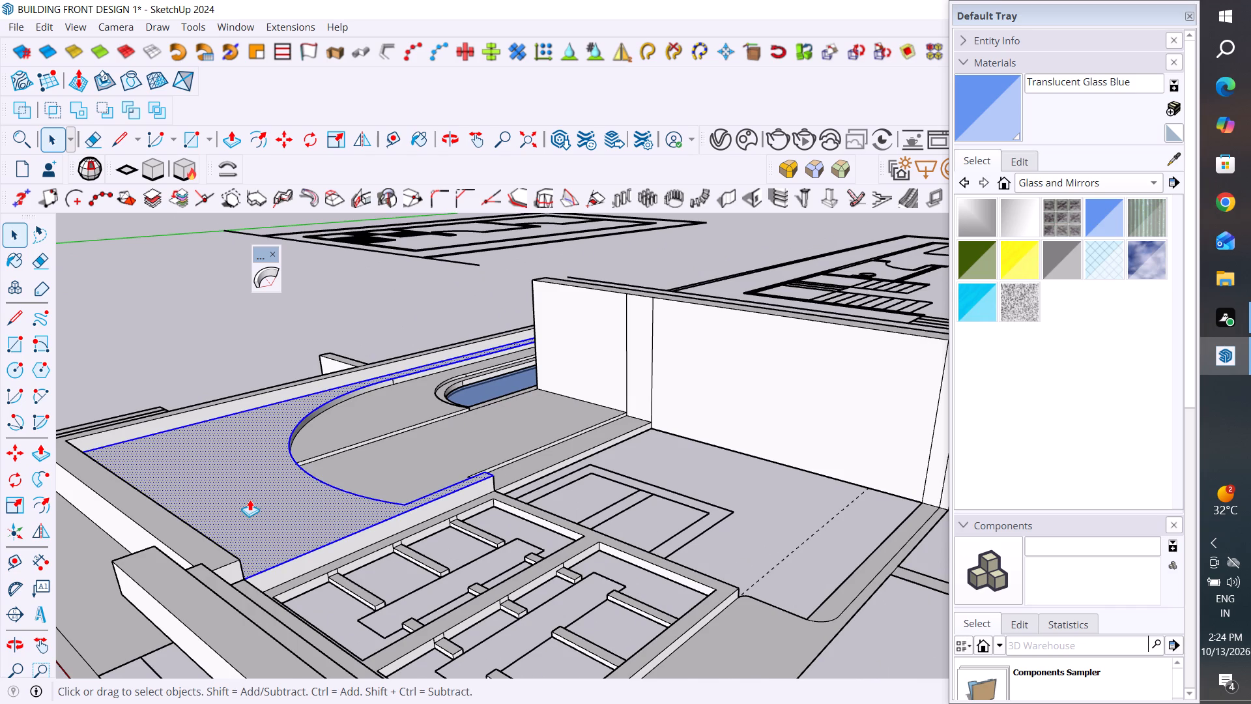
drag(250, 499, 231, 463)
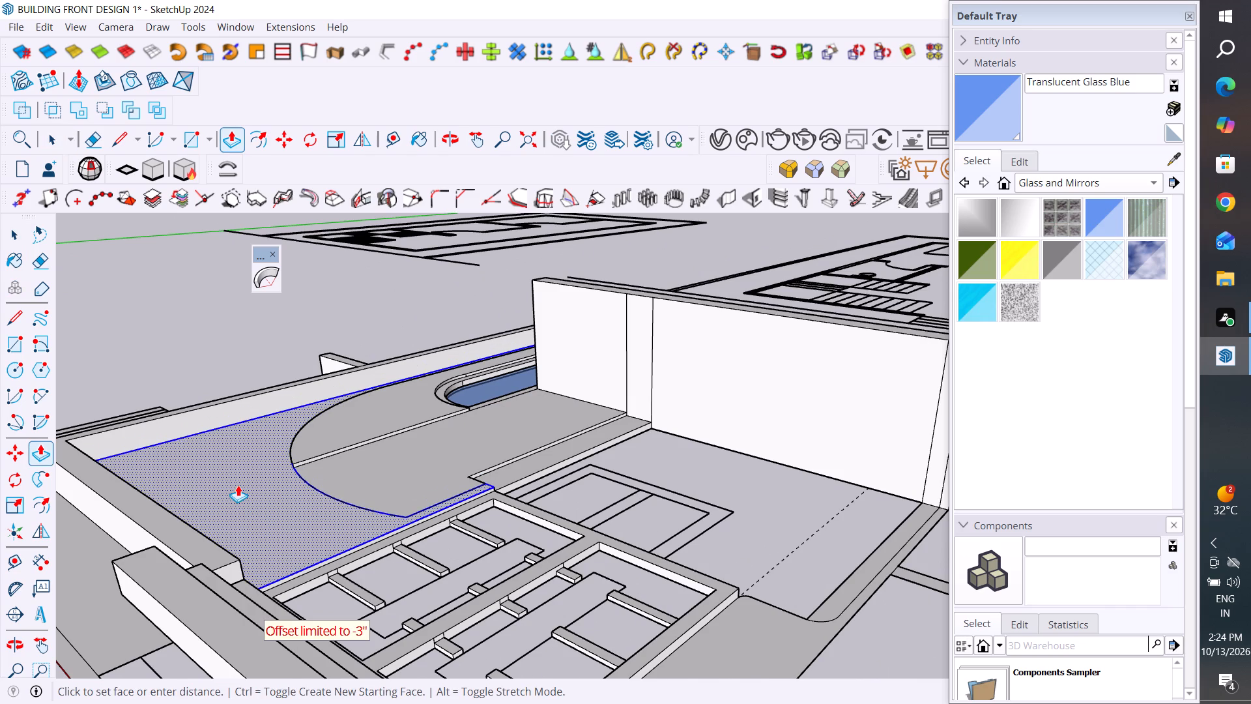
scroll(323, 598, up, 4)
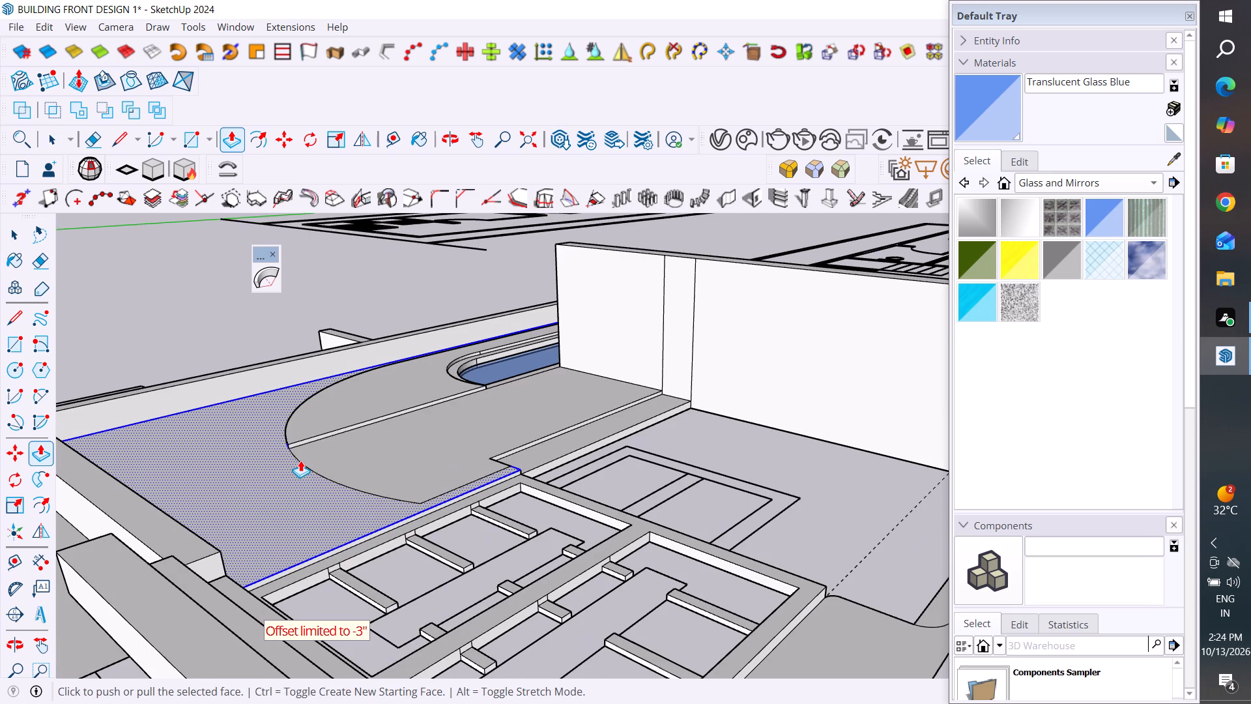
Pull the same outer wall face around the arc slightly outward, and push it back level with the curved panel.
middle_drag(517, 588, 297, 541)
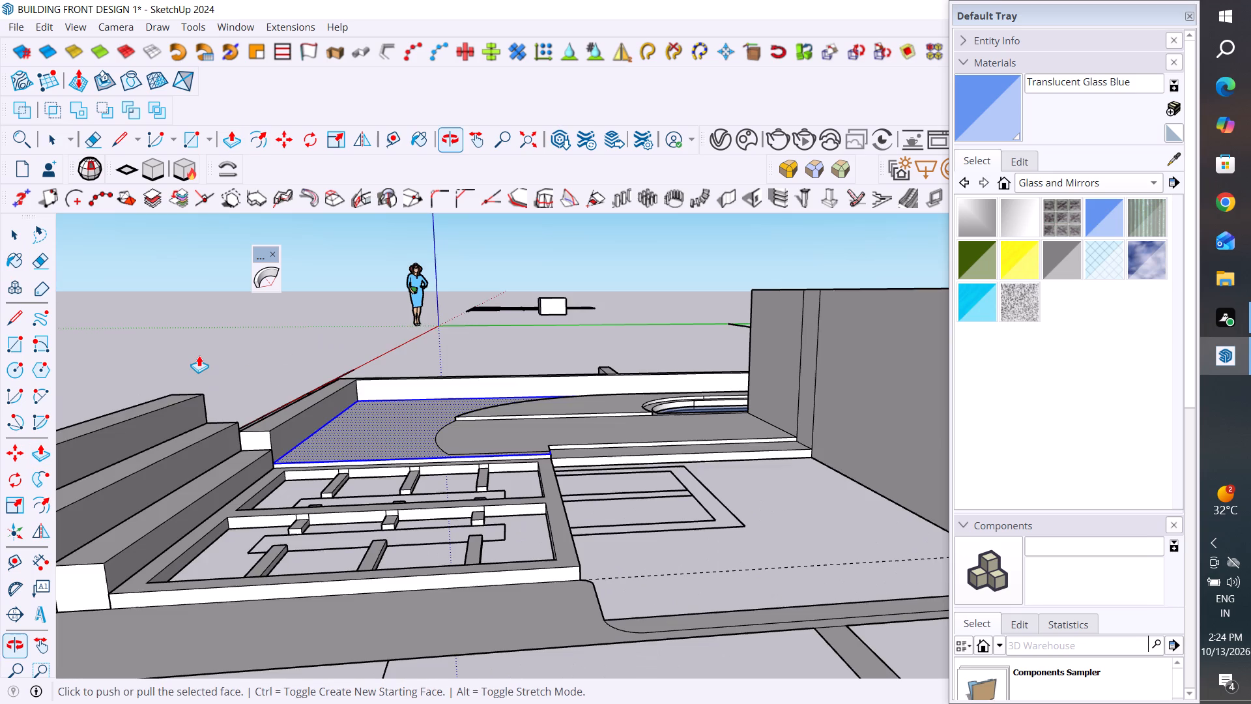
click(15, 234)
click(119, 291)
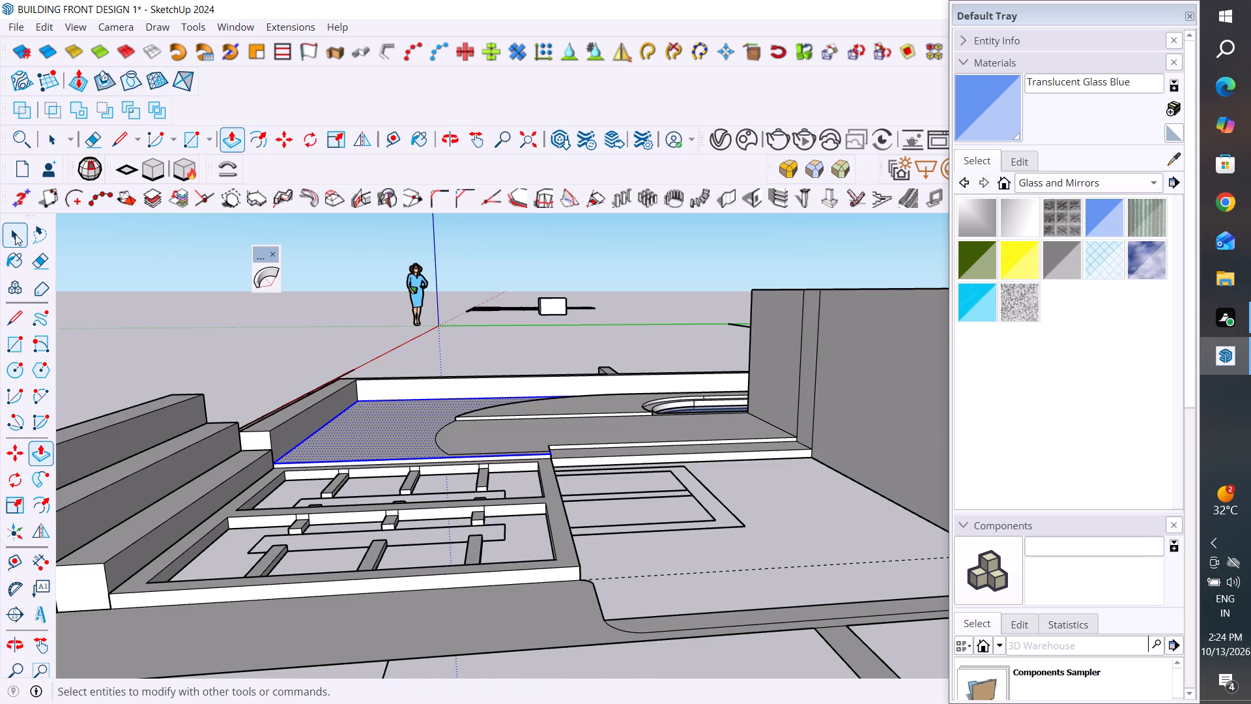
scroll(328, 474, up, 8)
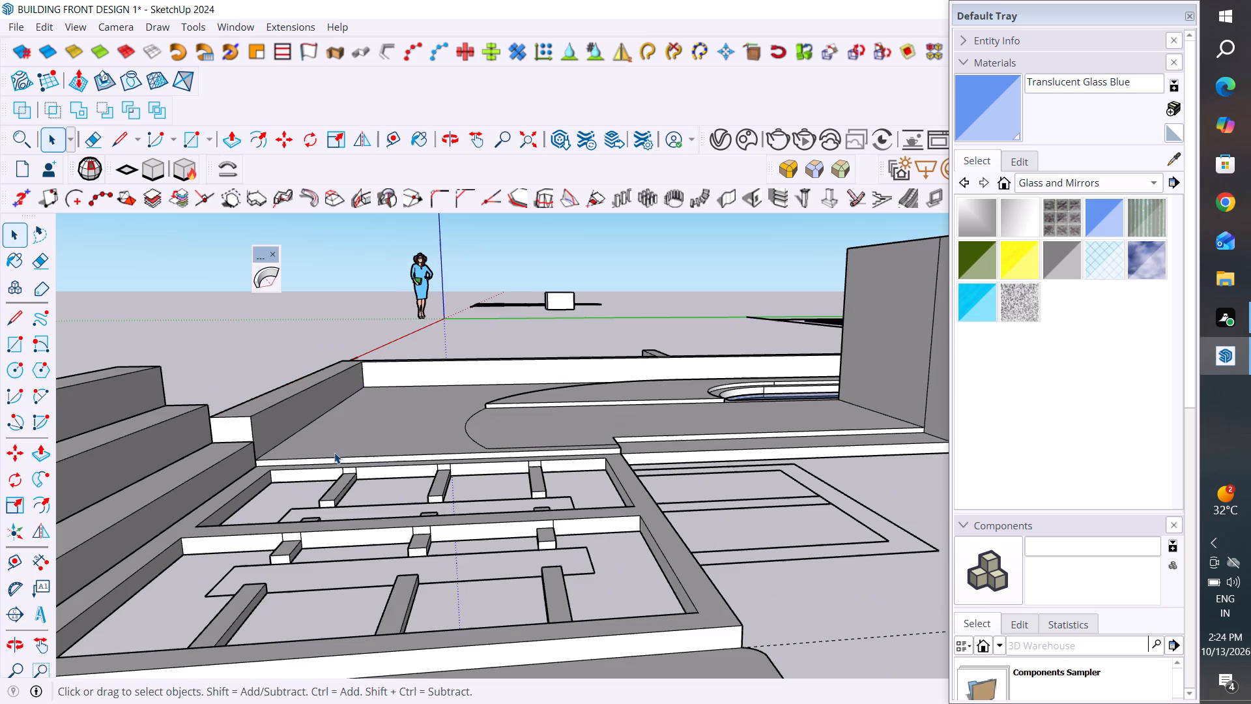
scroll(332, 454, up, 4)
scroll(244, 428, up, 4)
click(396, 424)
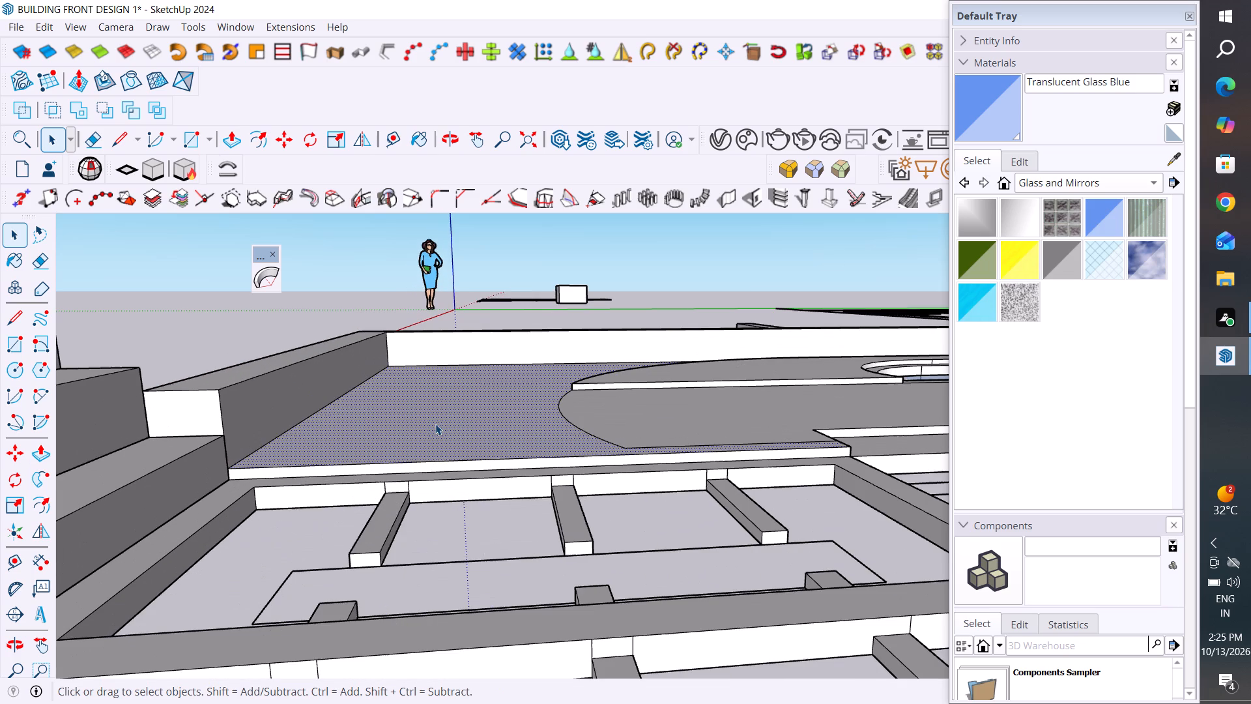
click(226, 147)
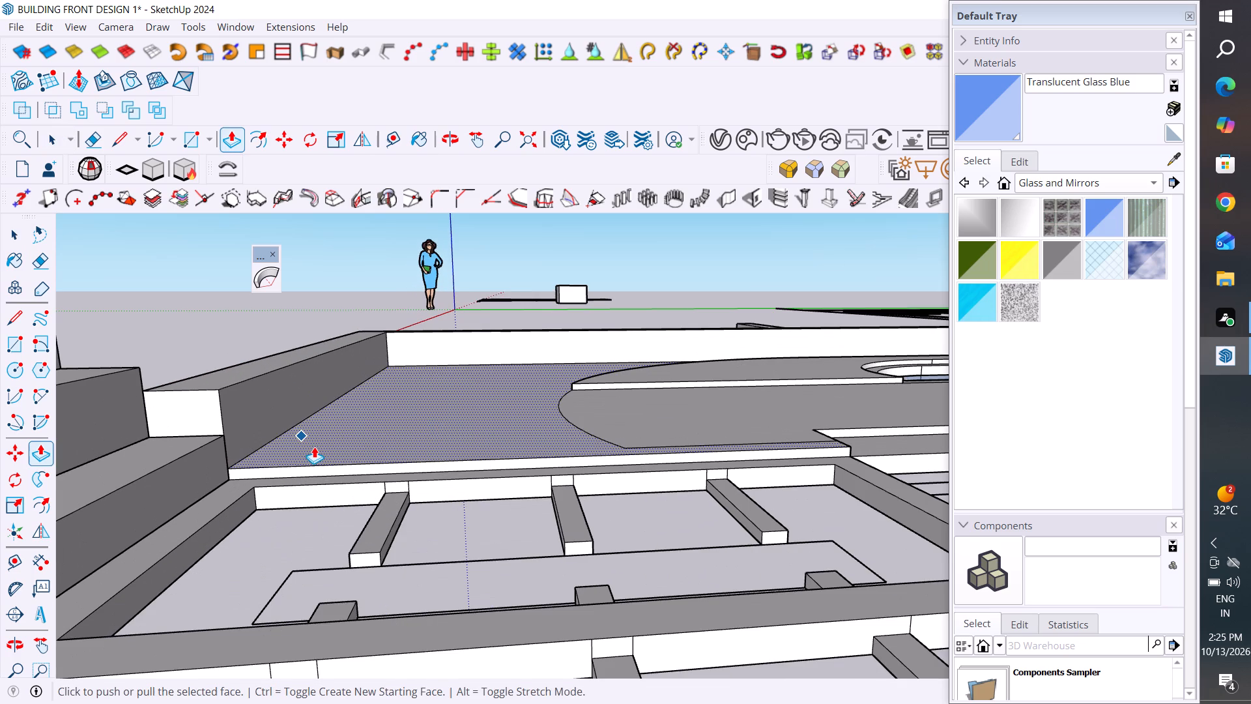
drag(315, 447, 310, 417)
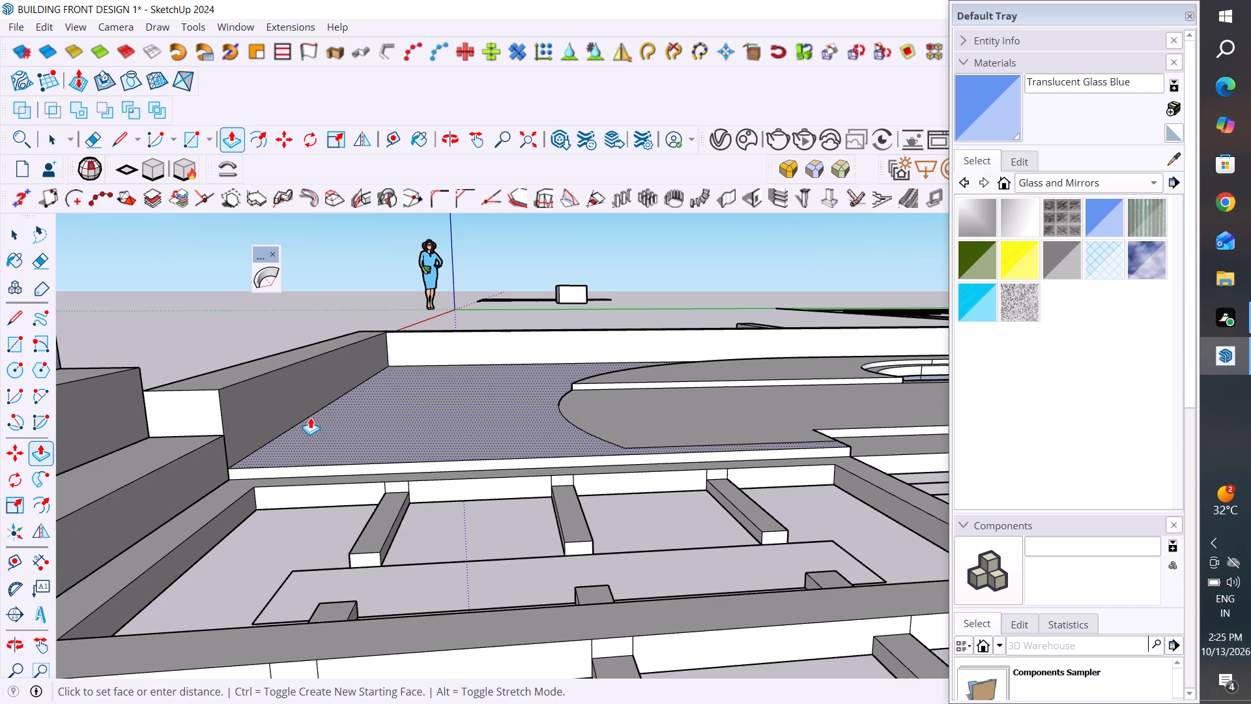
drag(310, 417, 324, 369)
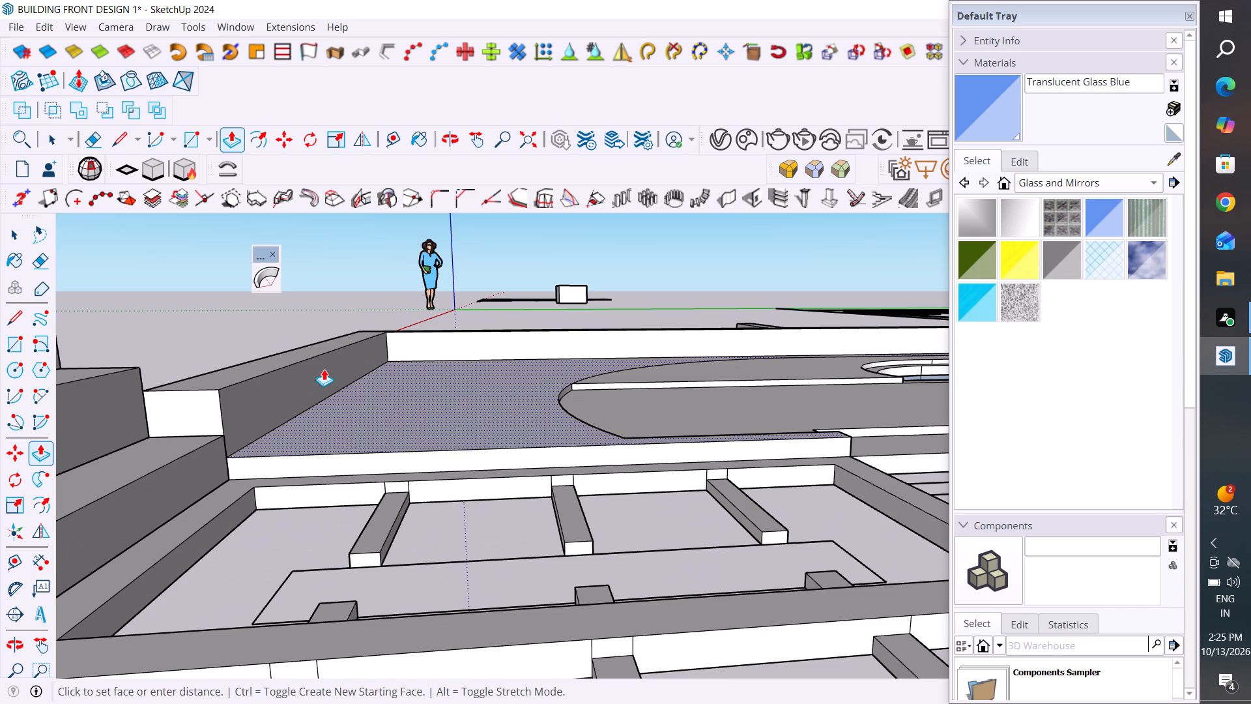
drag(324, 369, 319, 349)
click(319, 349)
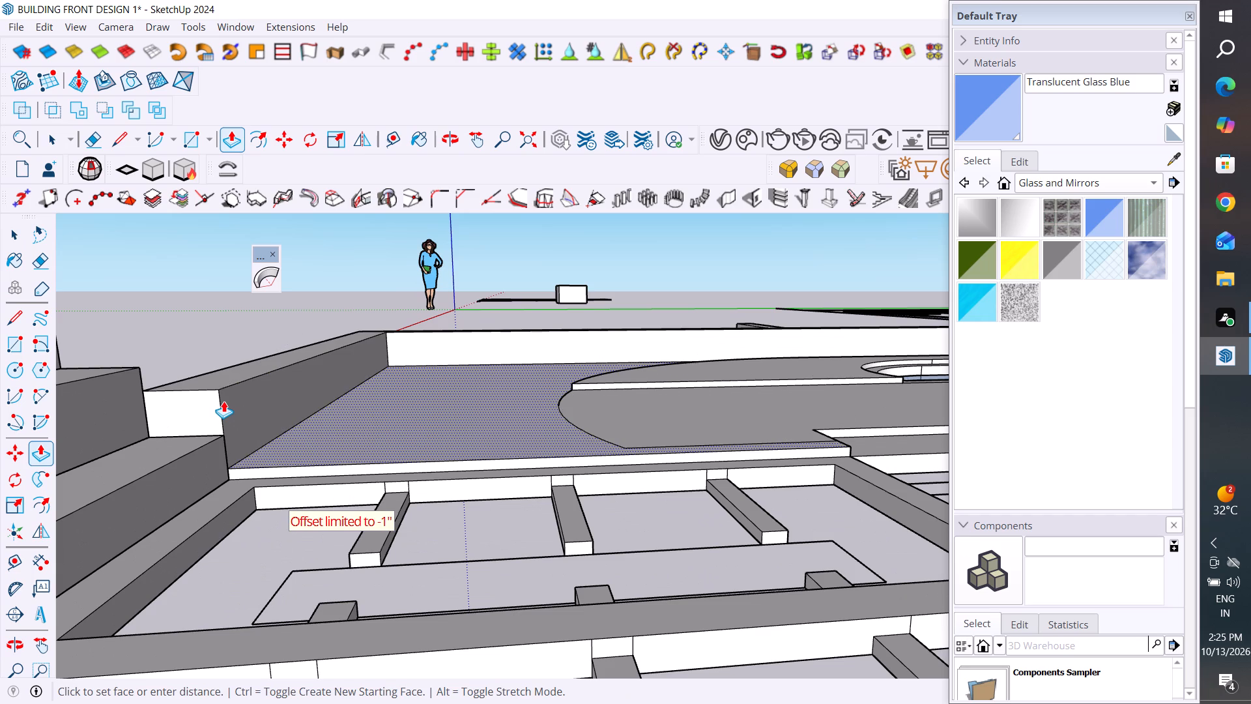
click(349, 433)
Pull the tower's outer wall face around the arc outward so it stands proud of the curved panel.
click(5, 233)
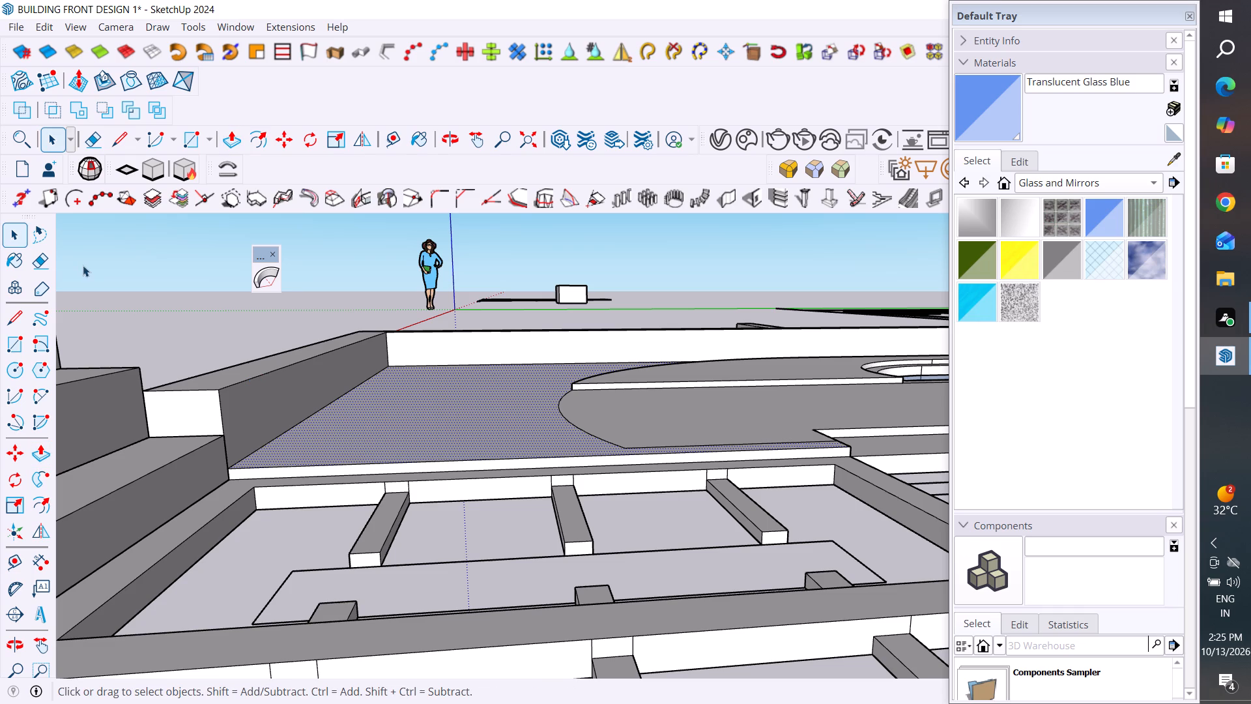
click(83, 265)
click(341, 452)
click(237, 135)
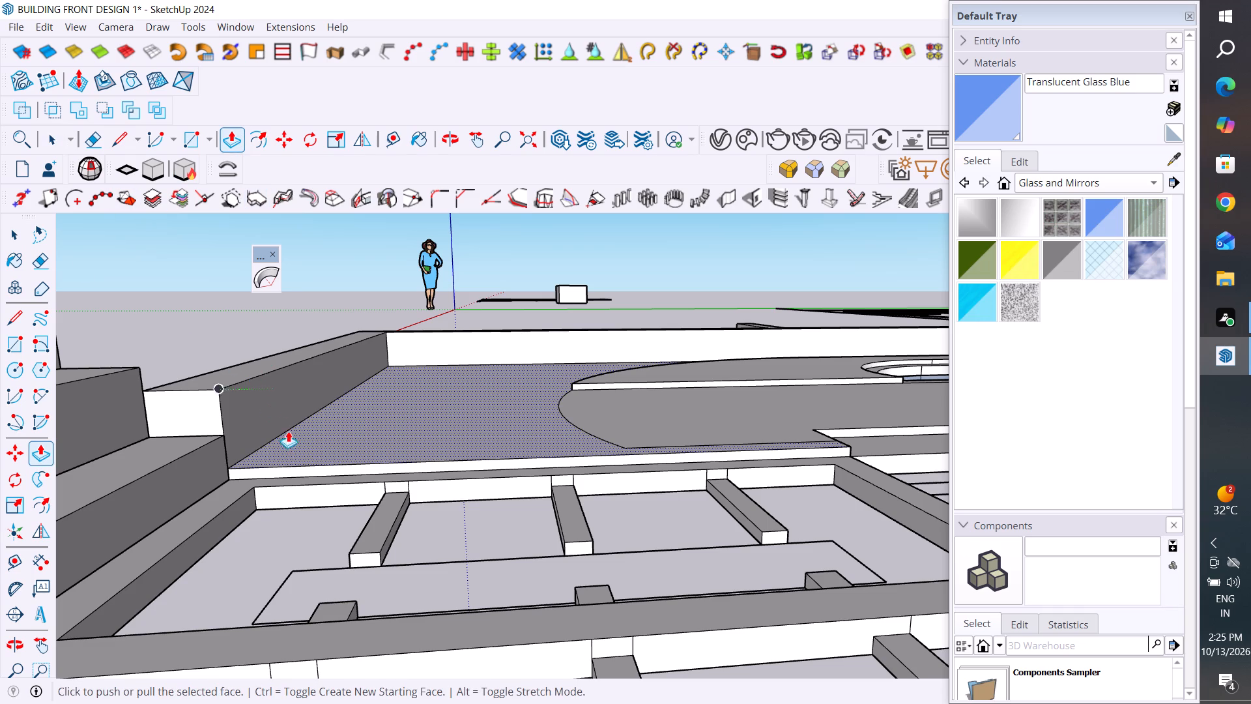
drag(300, 445, 313, 392)
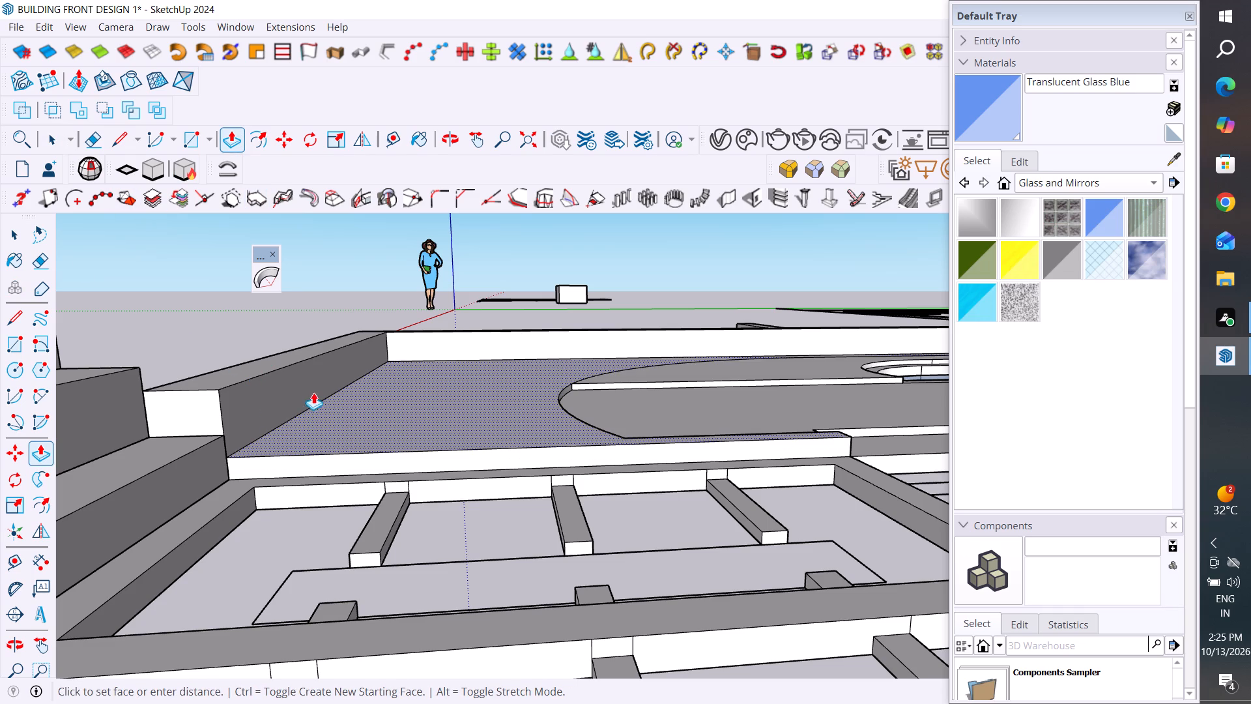
drag(313, 392, 302, 356)
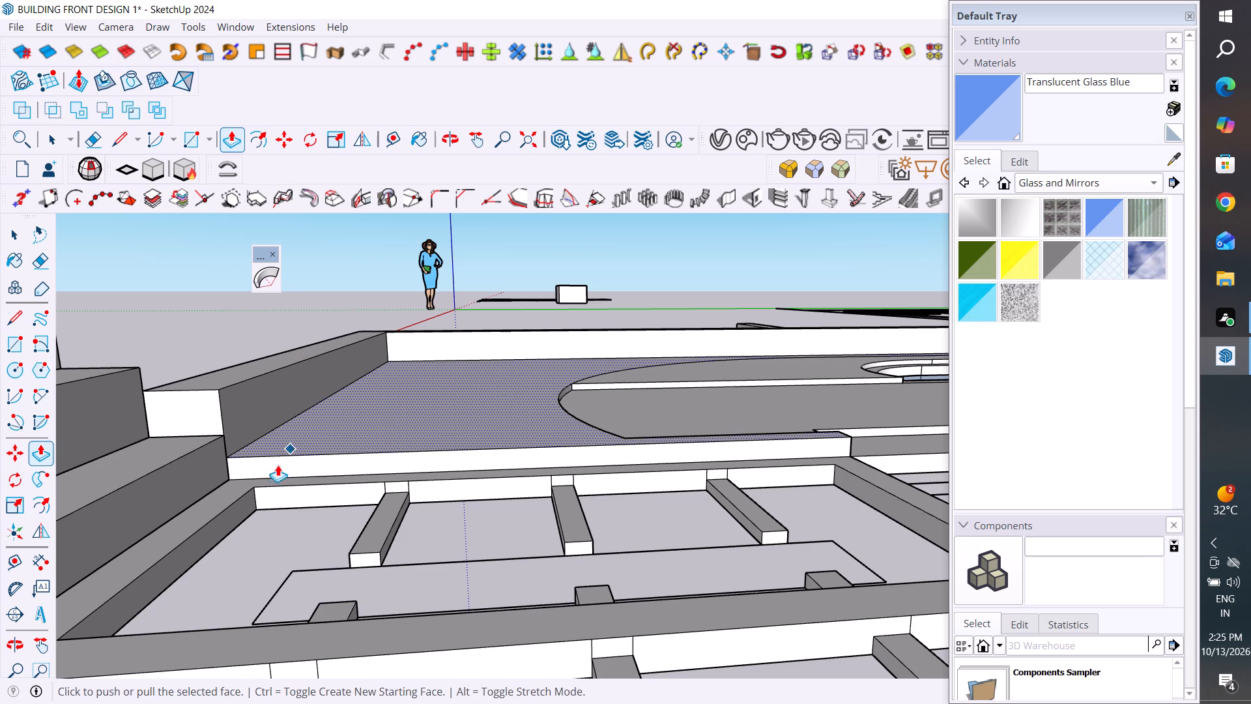
drag(281, 441, 275, 409)
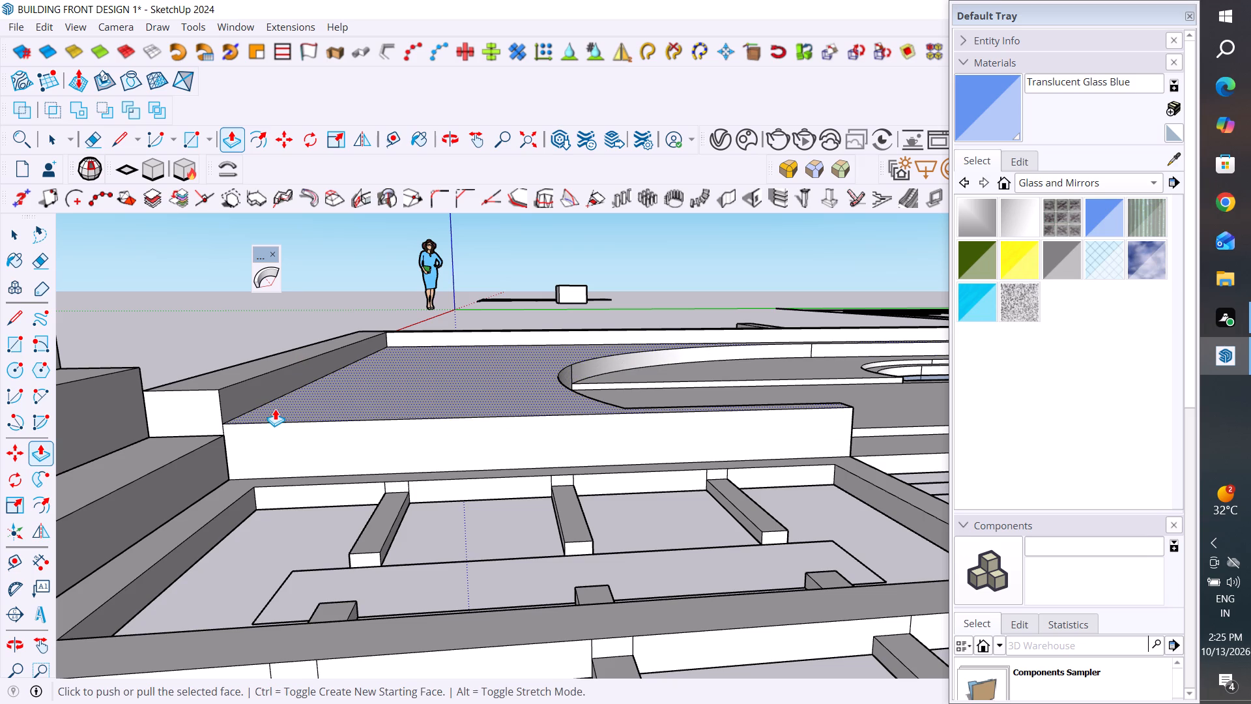
click(8, 231)
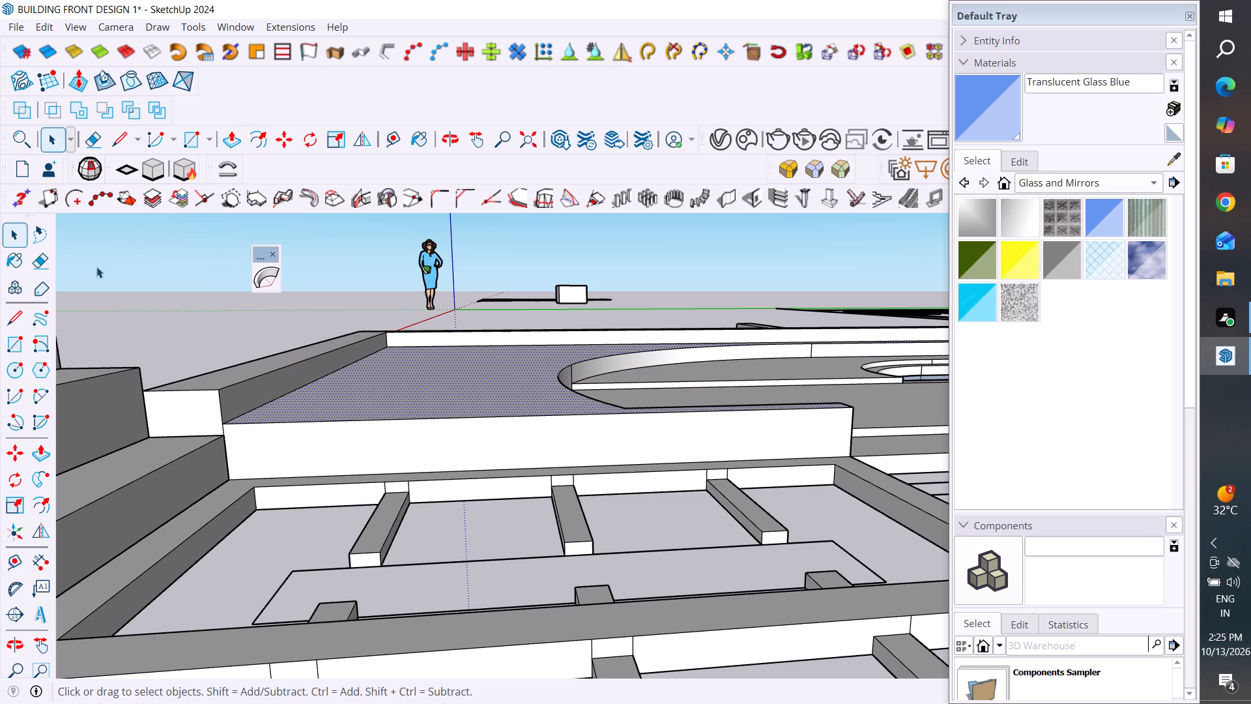
click(96, 267)
Pull the tower's curved panel face below the canopy outward, leaving it slightly recessed behind the outer wall around the arc.
scroll(292, 342, down, 4)
middle_drag(358, 381, 358, 547)
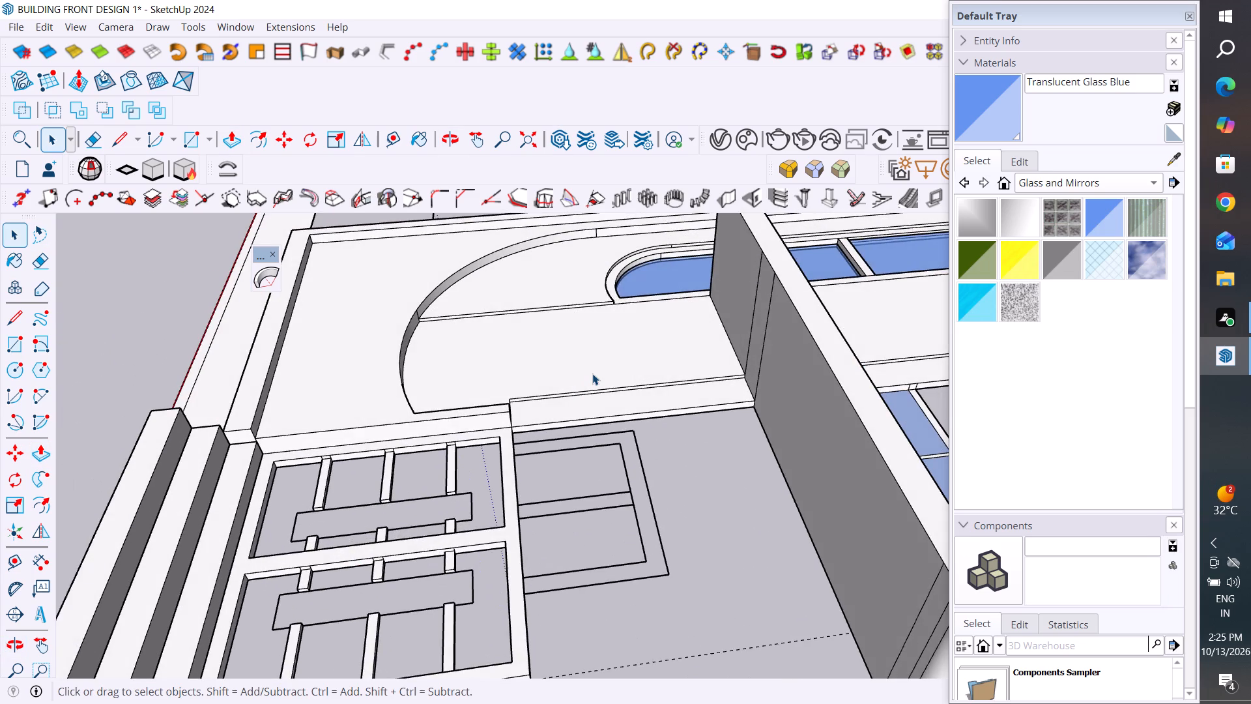
scroll(587, 369, up, 4)
middle_drag(582, 366, 647, 362)
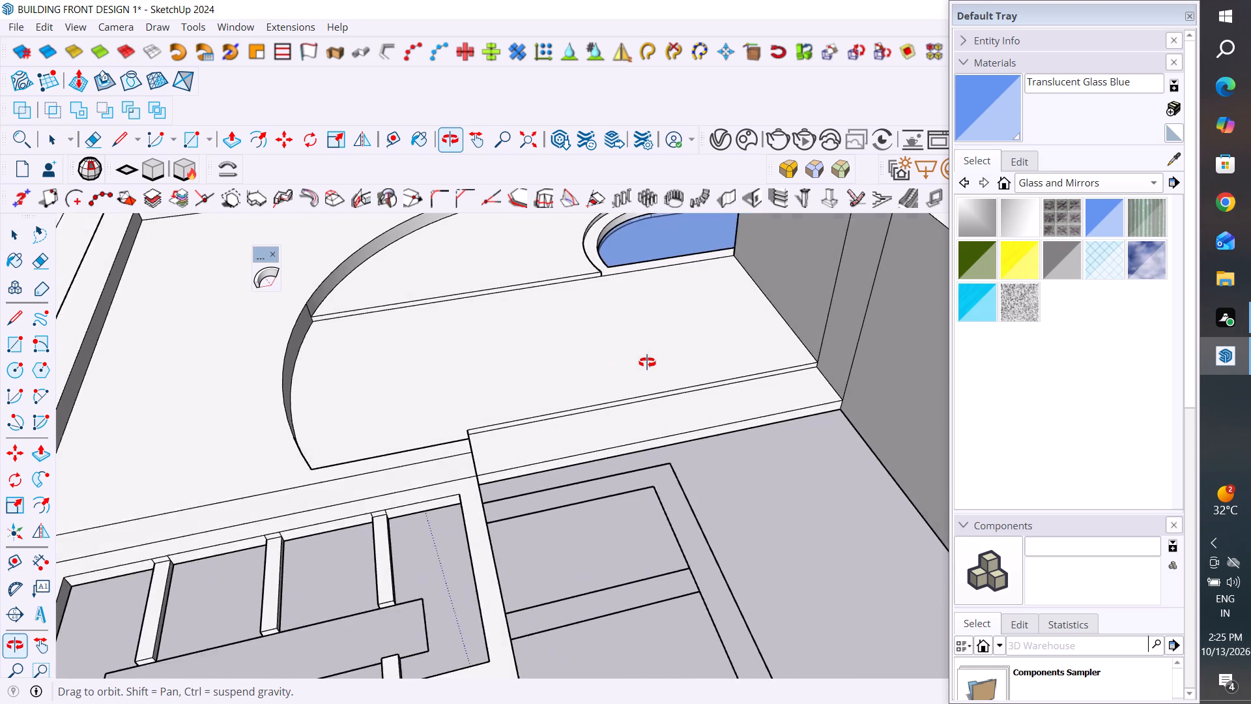
middle_drag(647, 362, 564, 379)
scroll(693, 325, up, 2)
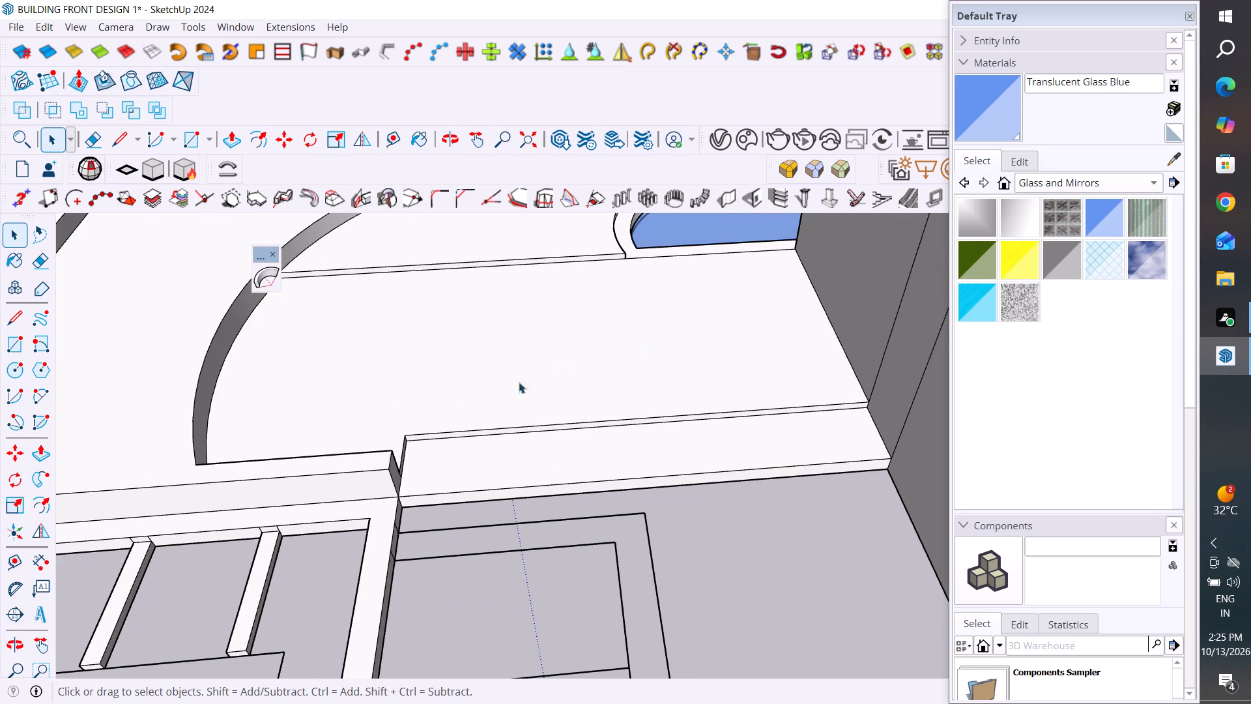
scroll(322, 398, down, 2)
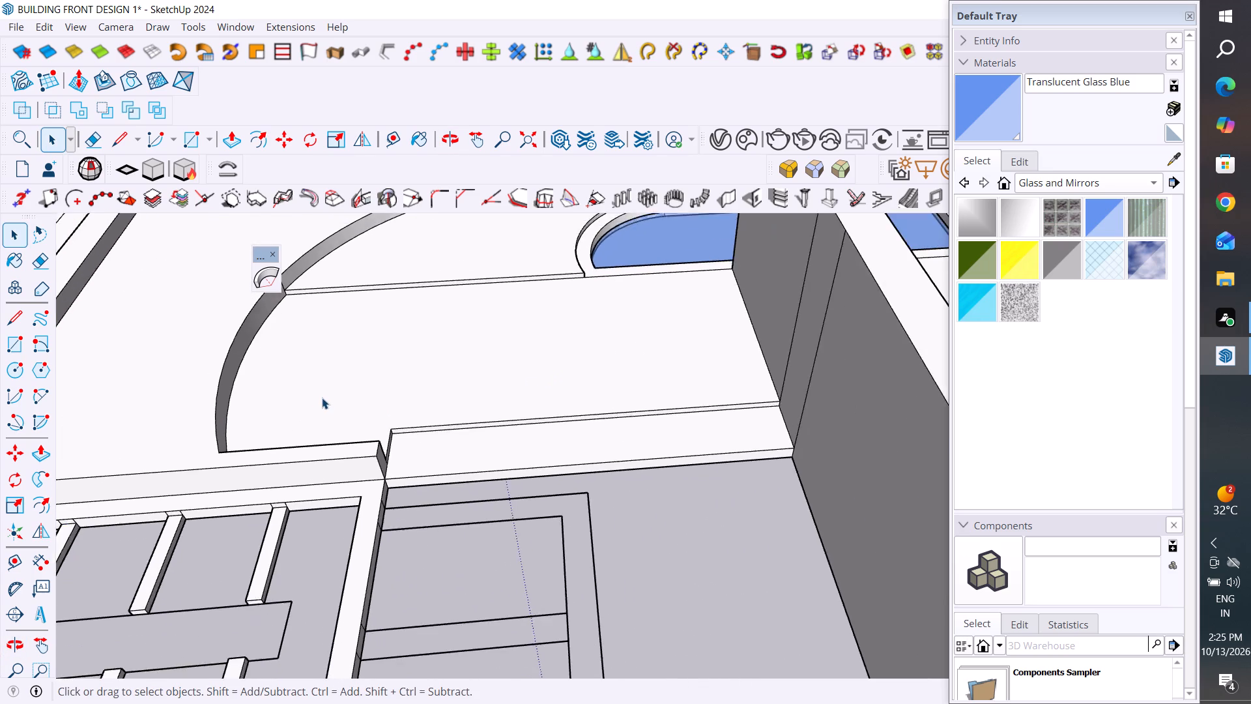
scroll(322, 398, down, 2)
click(636, 354)
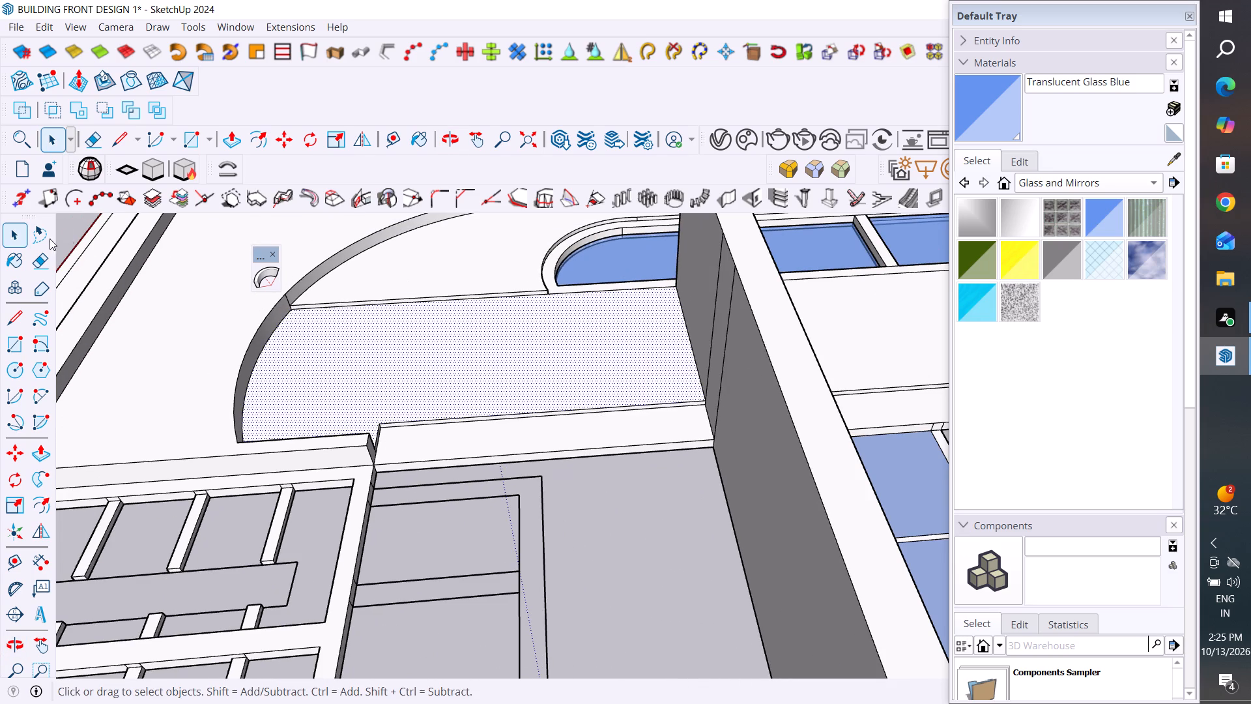
click(237, 133)
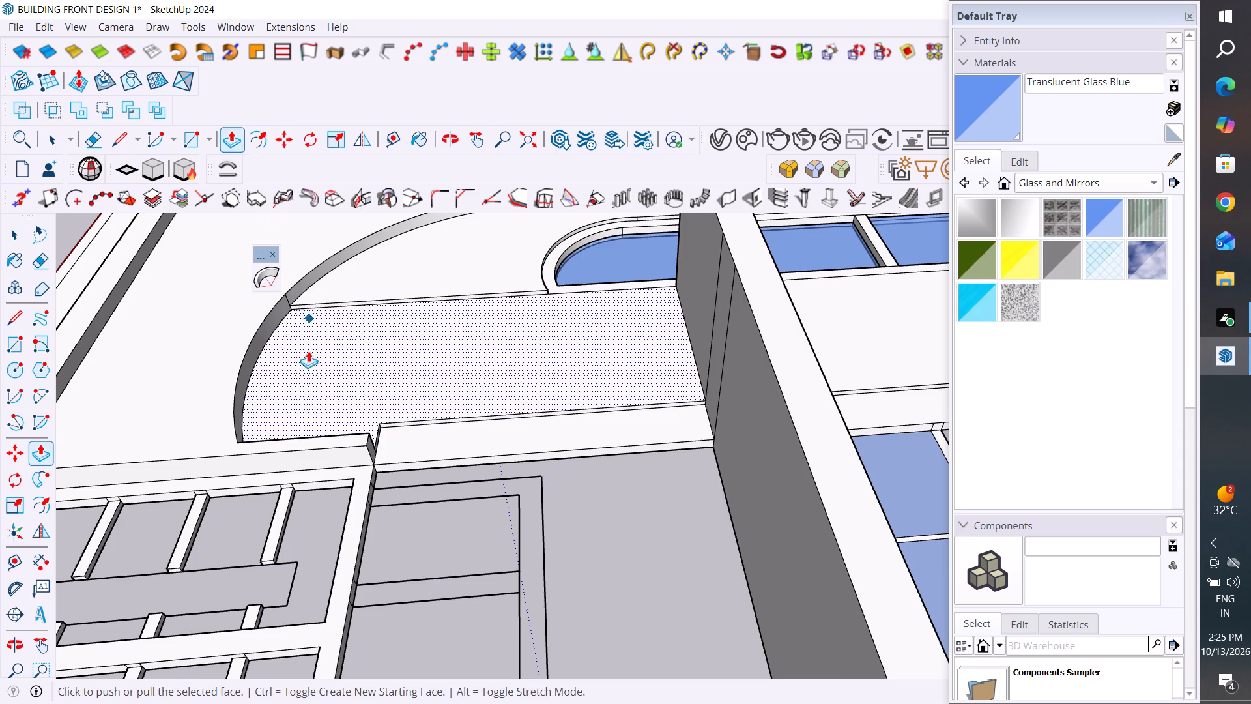
drag(304, 362, 282, 334)
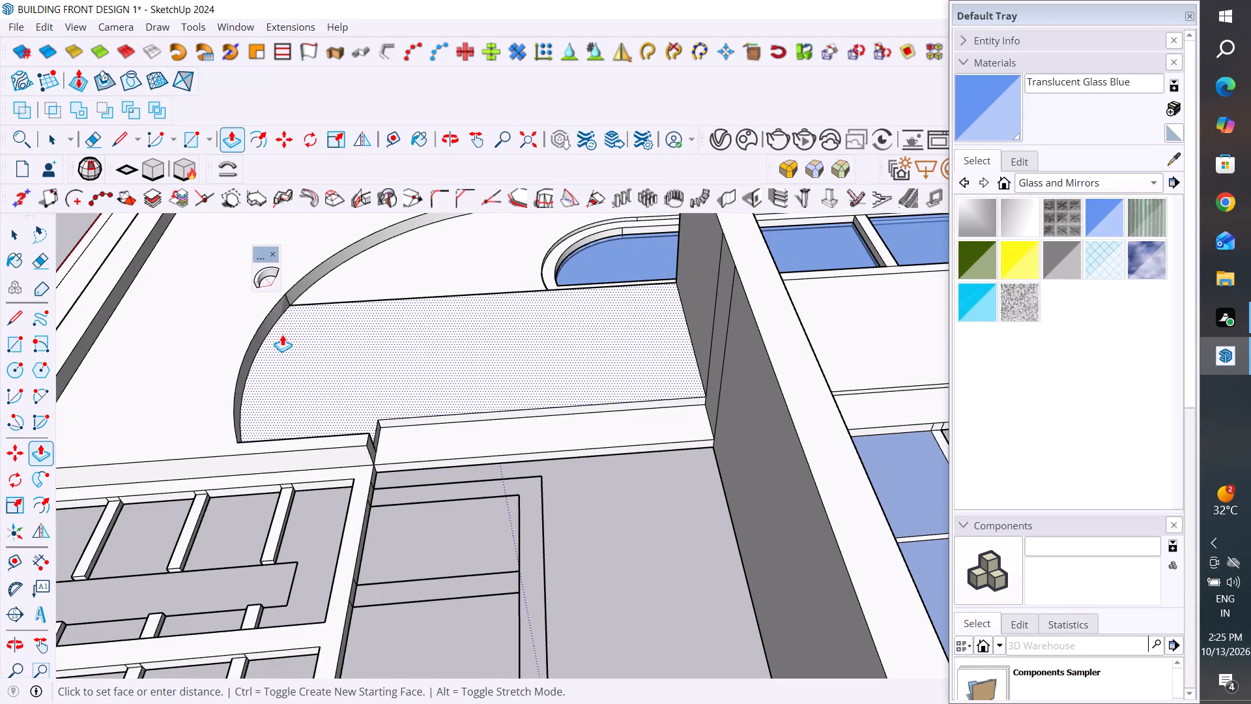
drag(282, 334, 270, 323)
scroll(270, 323, up, 5)
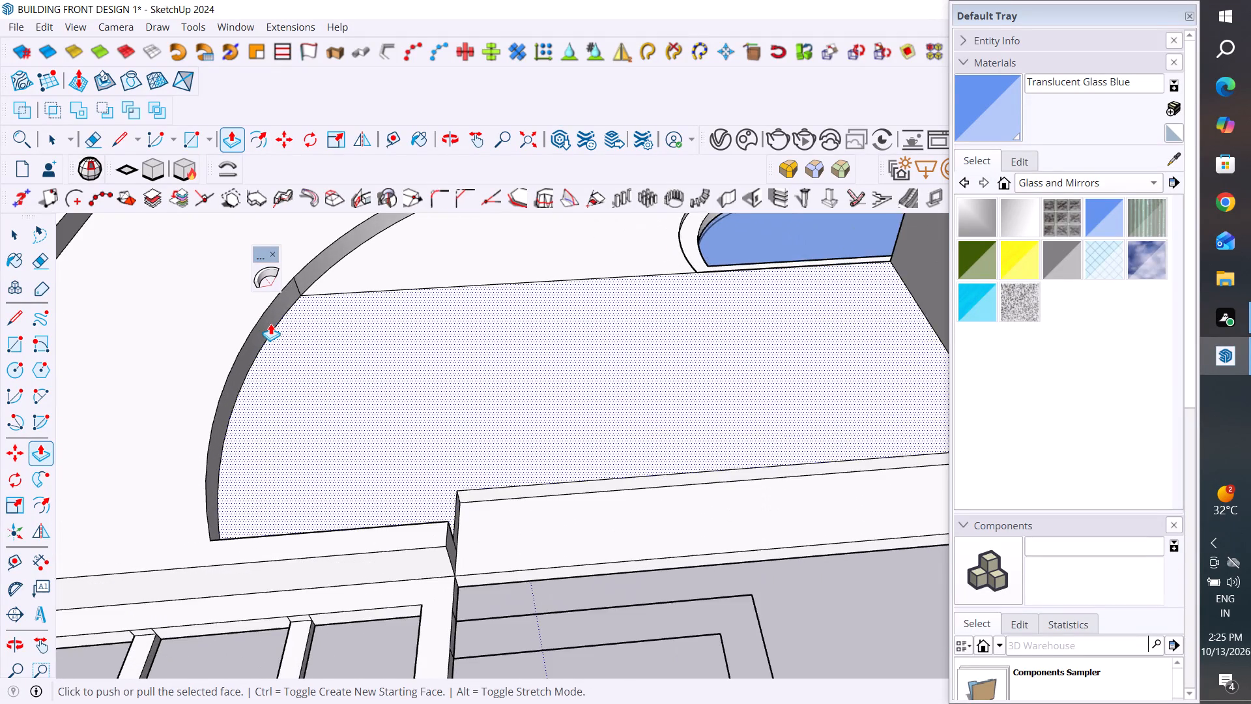
scroll(333, 289, up, 9)
drag(276, 345, 253, 331)
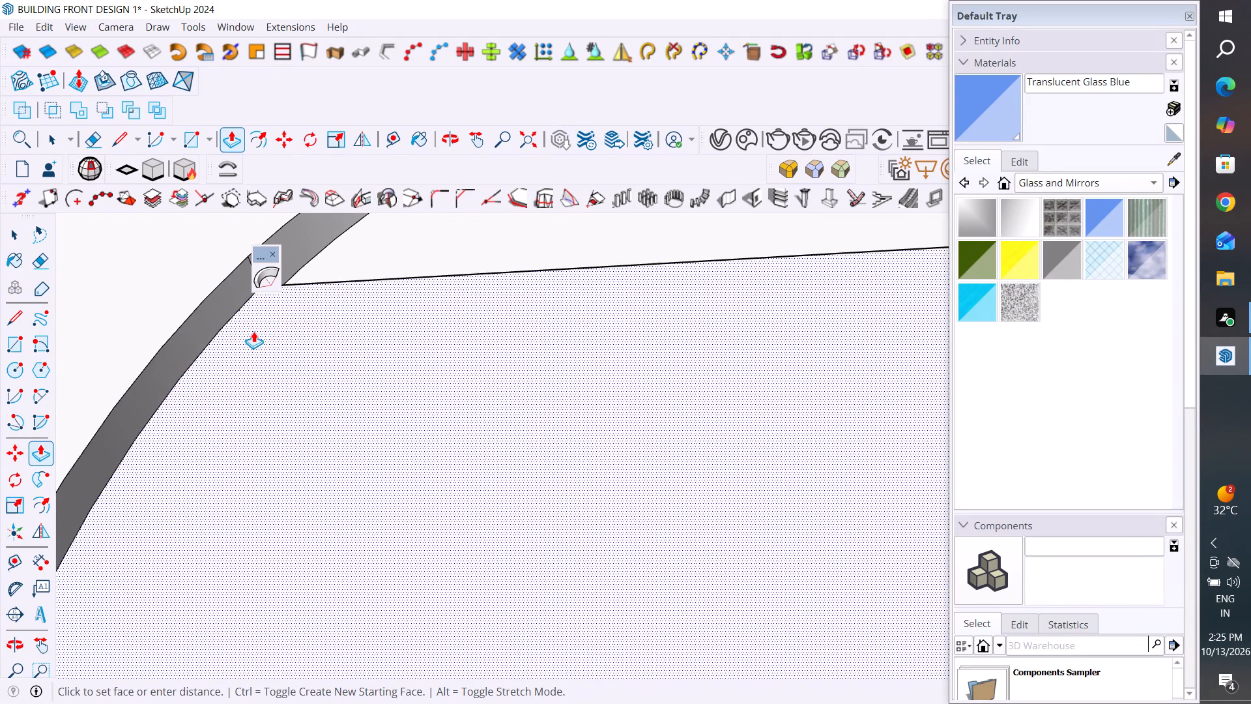
drag(253, 331, 240, 326)
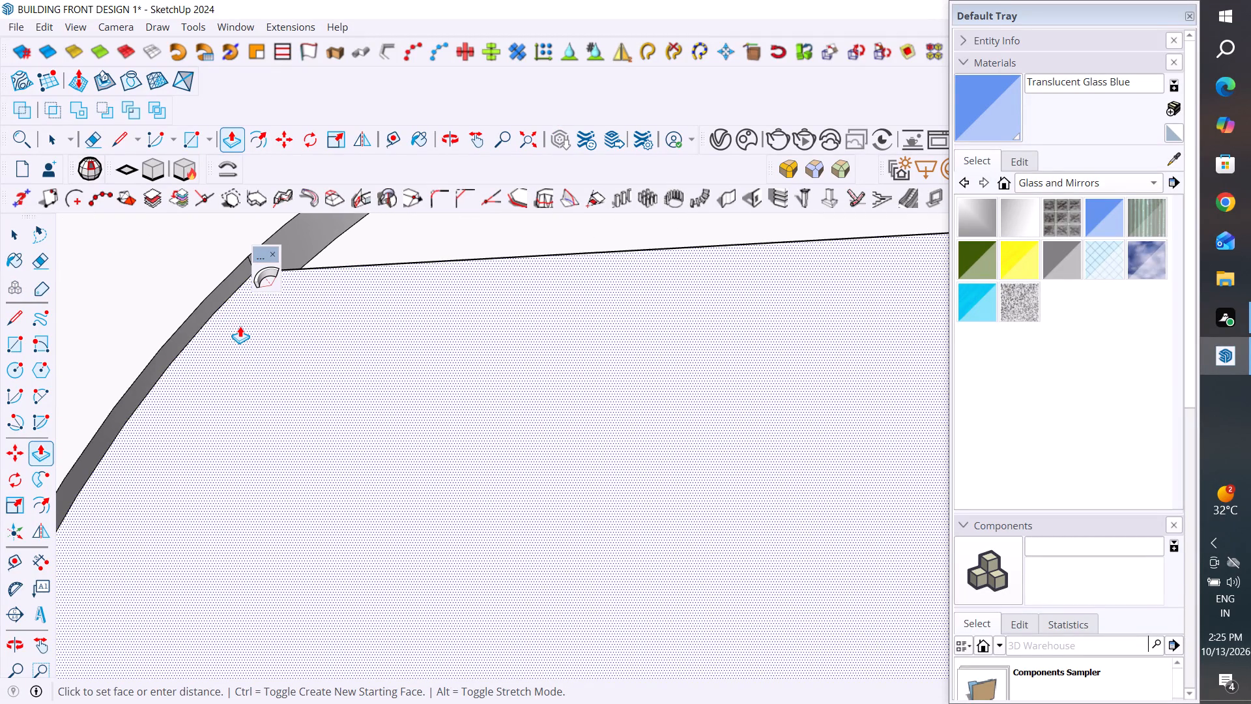
click(10, 231)
scroll(248, 366, down, 6)
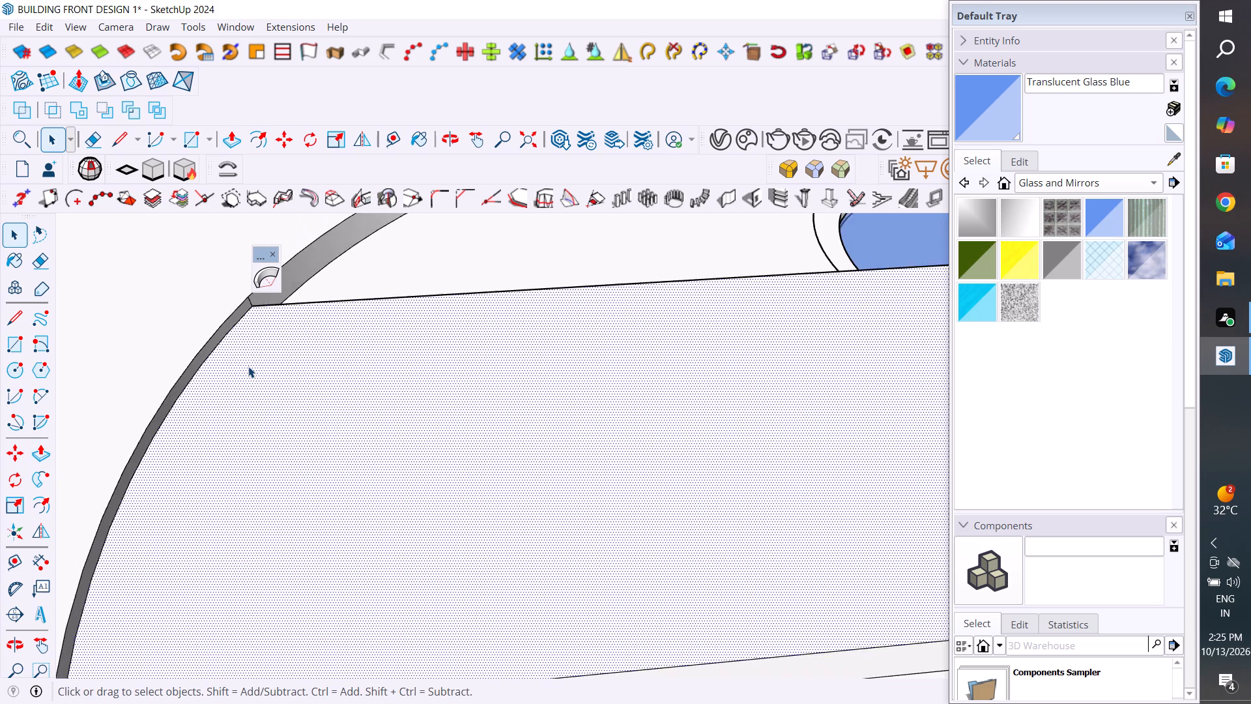
scroll(248, 366, down, 17)
click(103, 301)
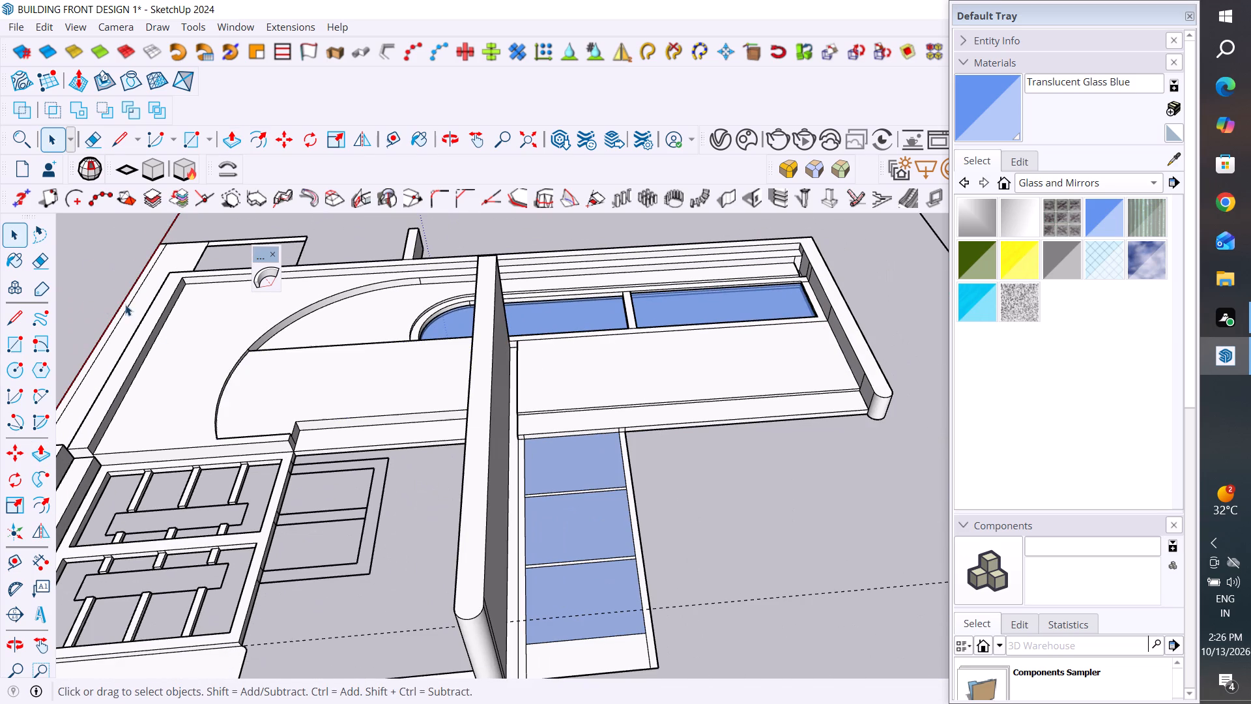
Pull the tower's upper panel face beside the glazed windows outward by the same distance as the curved panel.
middle_drag(281, 430, 672, 478)
scroll(705, 362, down, 5)
middle_drag(584, 510, 551, 553)
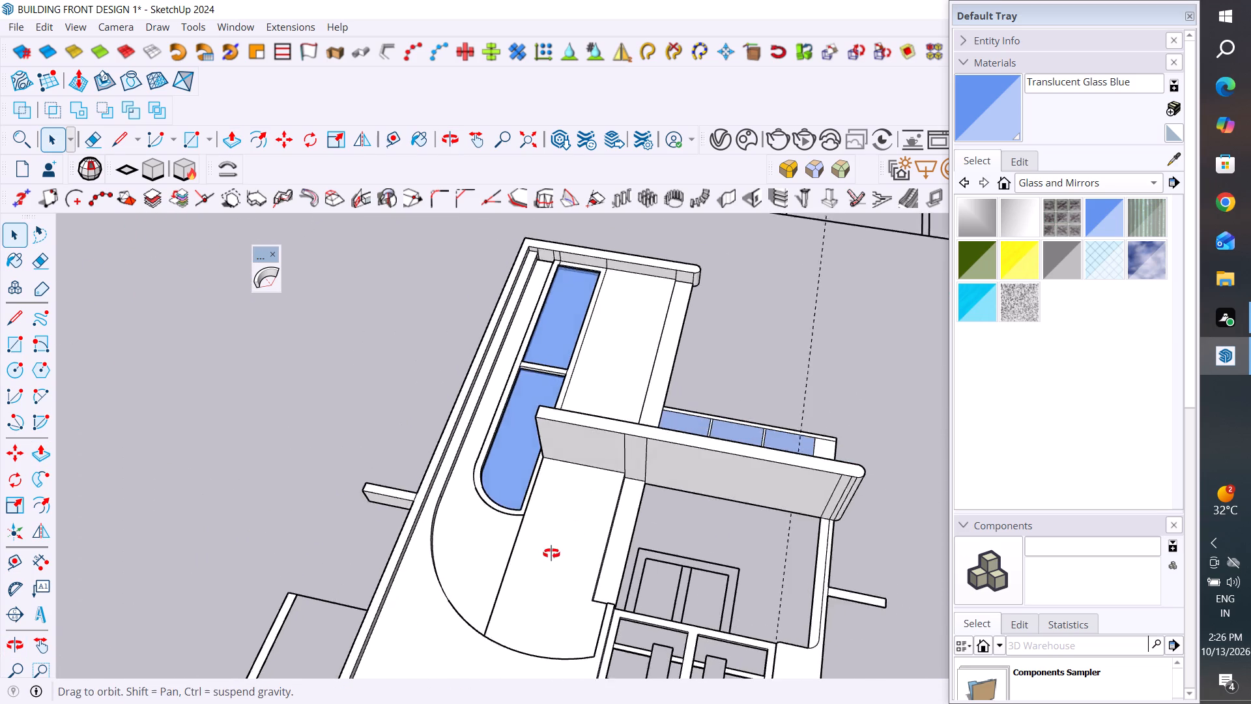
middle_drag(551, 553, 200, 527)
middle_drag(681, 538, 478, 452)
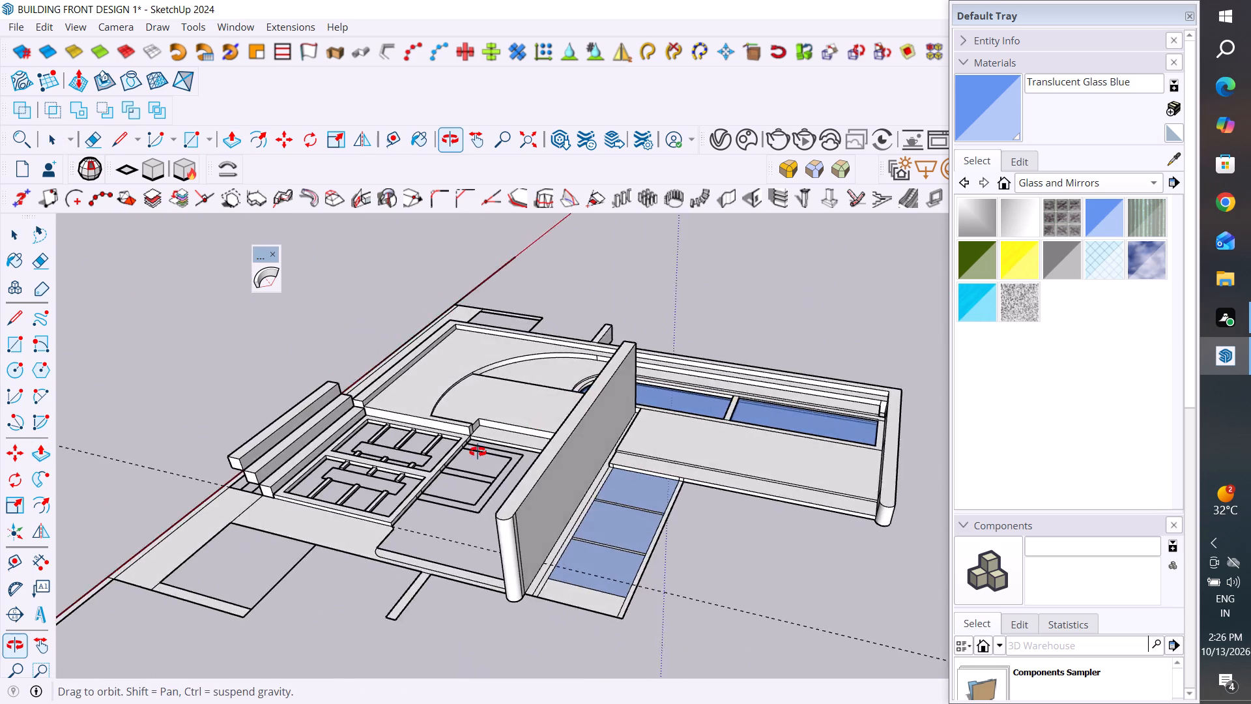
middle_drag(478, 452, 400, 488)
middle_drag(596, 532, 366, 470)
middle_drag(678, 542, 506, 489)
middle_drag(773, 597, 593, 563)
middle_drag(699, 544, 666, 628)
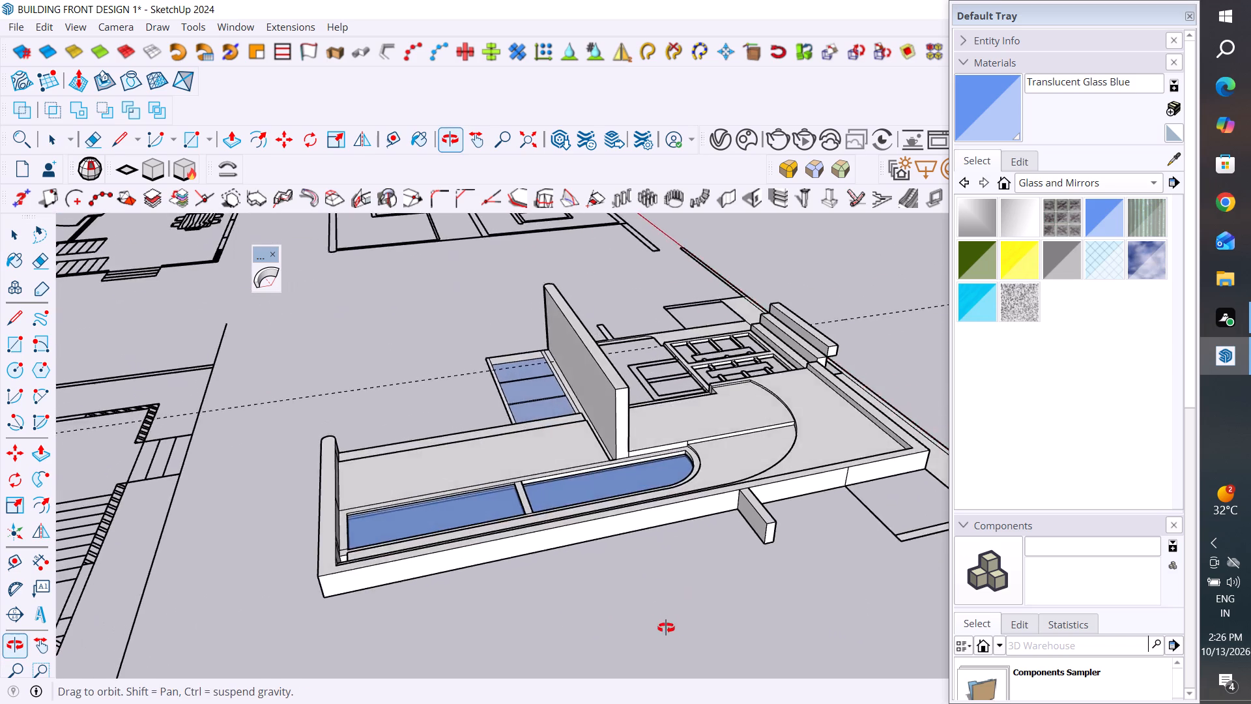
middle_drag(666, 628, 491, 566)
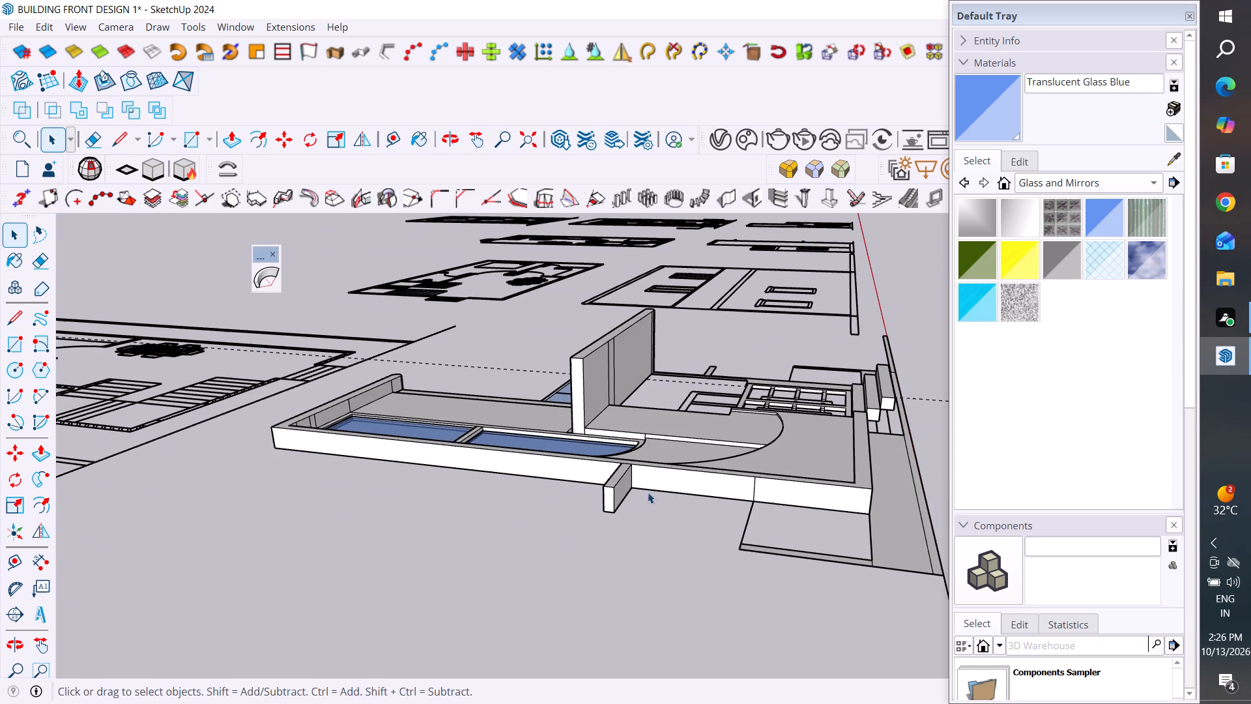
middle_drag(516, 518, 567, 623)
click(555, 459)
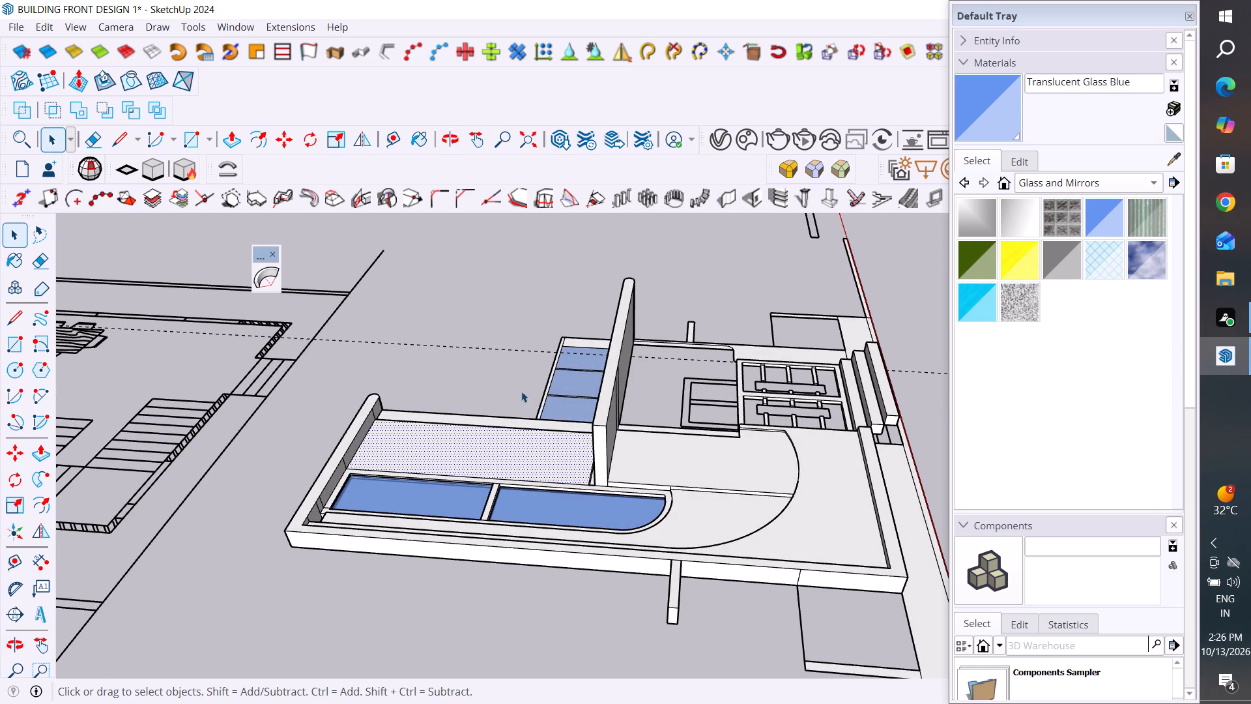
click(237, 143)
double_click(415, 446)
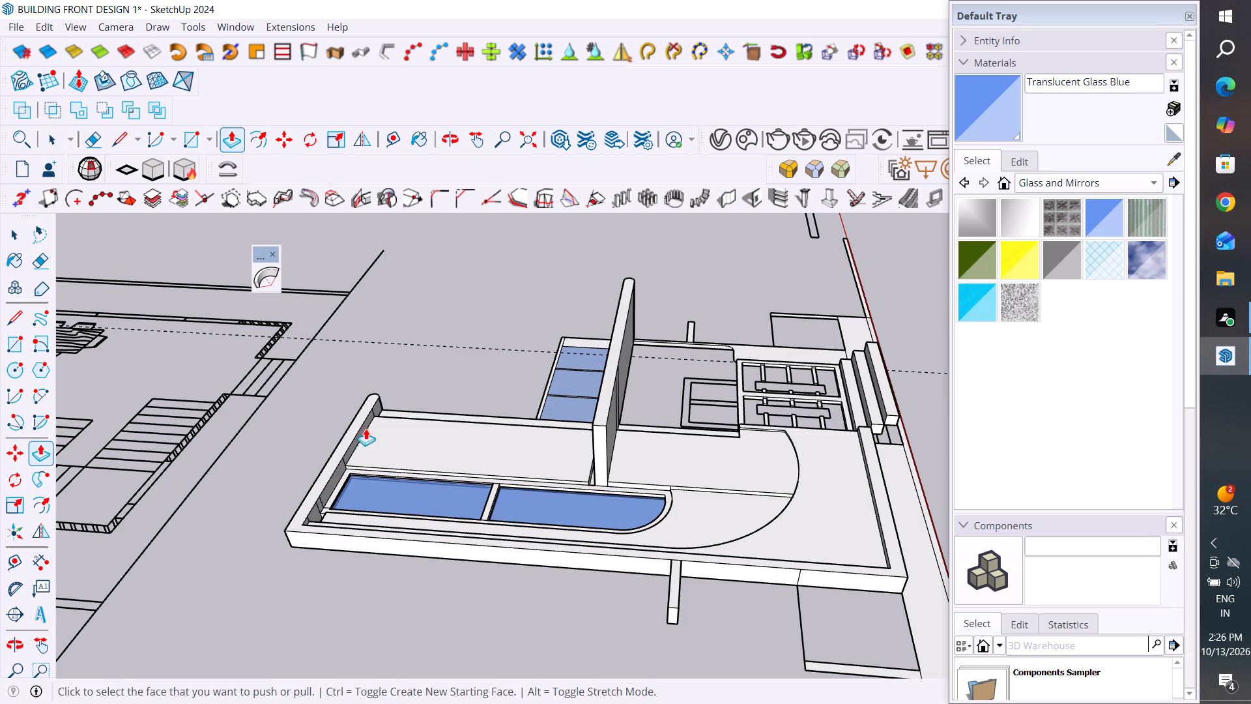
click(16, 233)
click(417, 335)
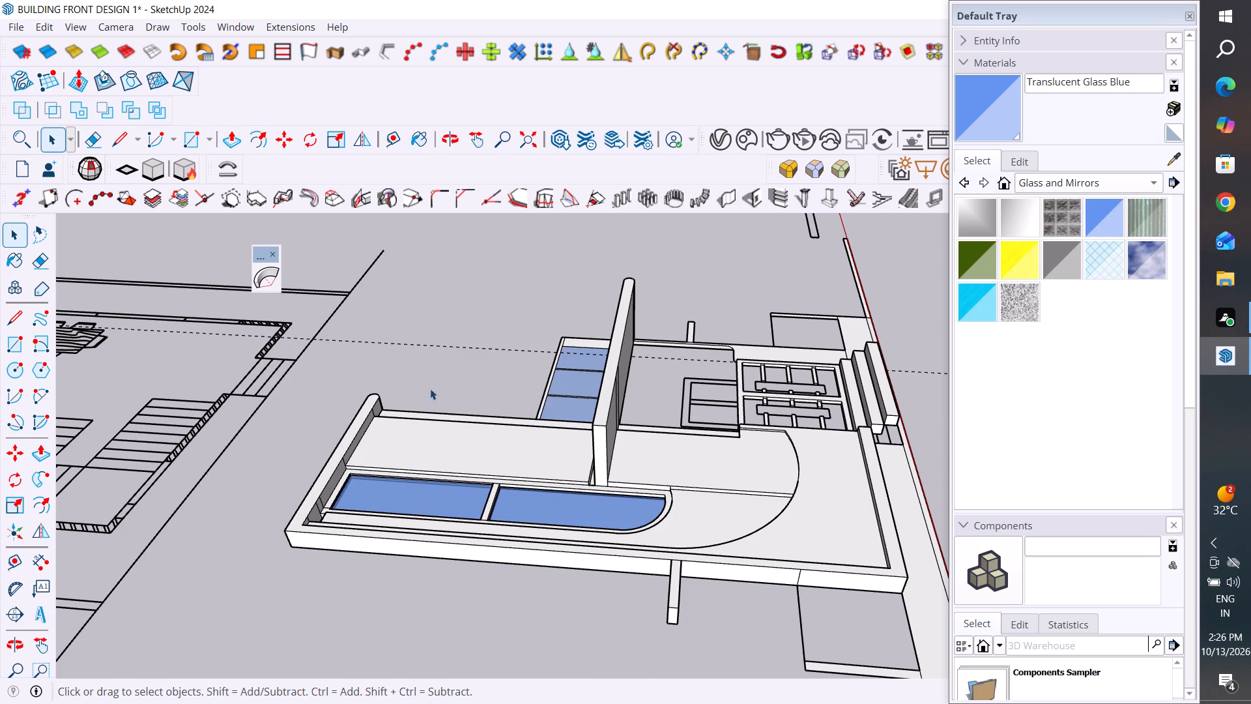
Delete the dashed guide line crossing the facade and the floor plans.
scroll(467, 539, down, 3)
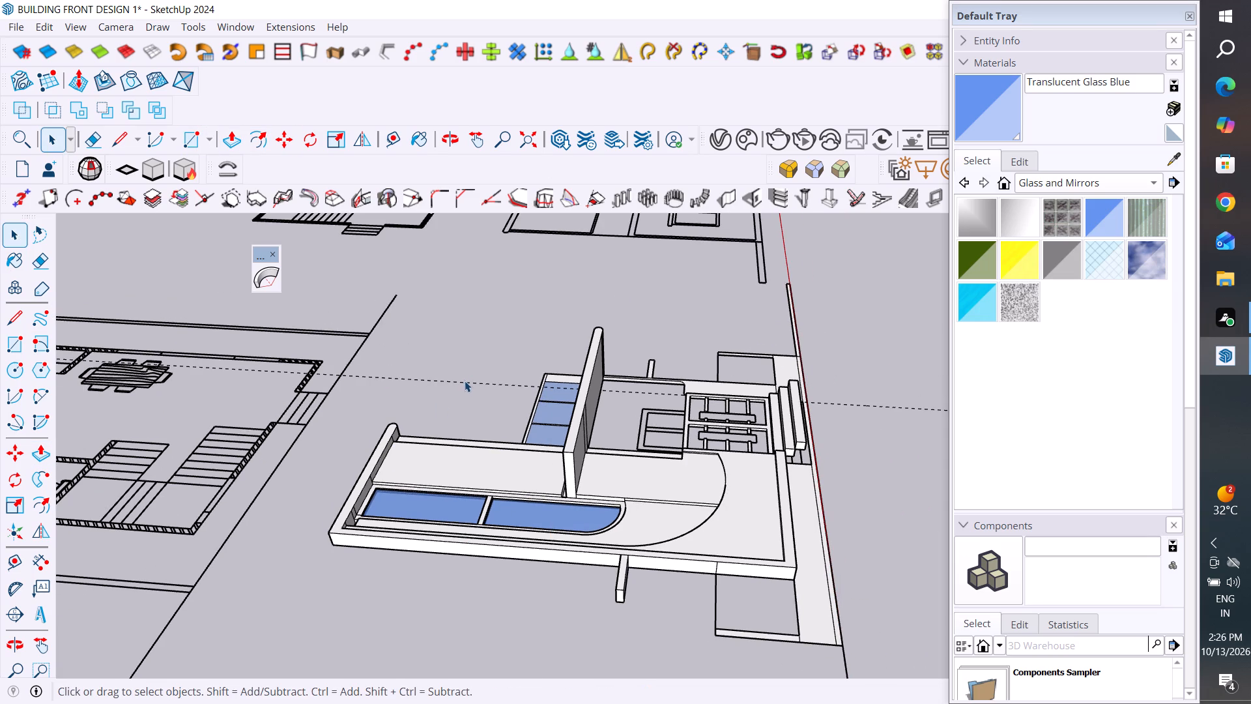
click(463, 382)
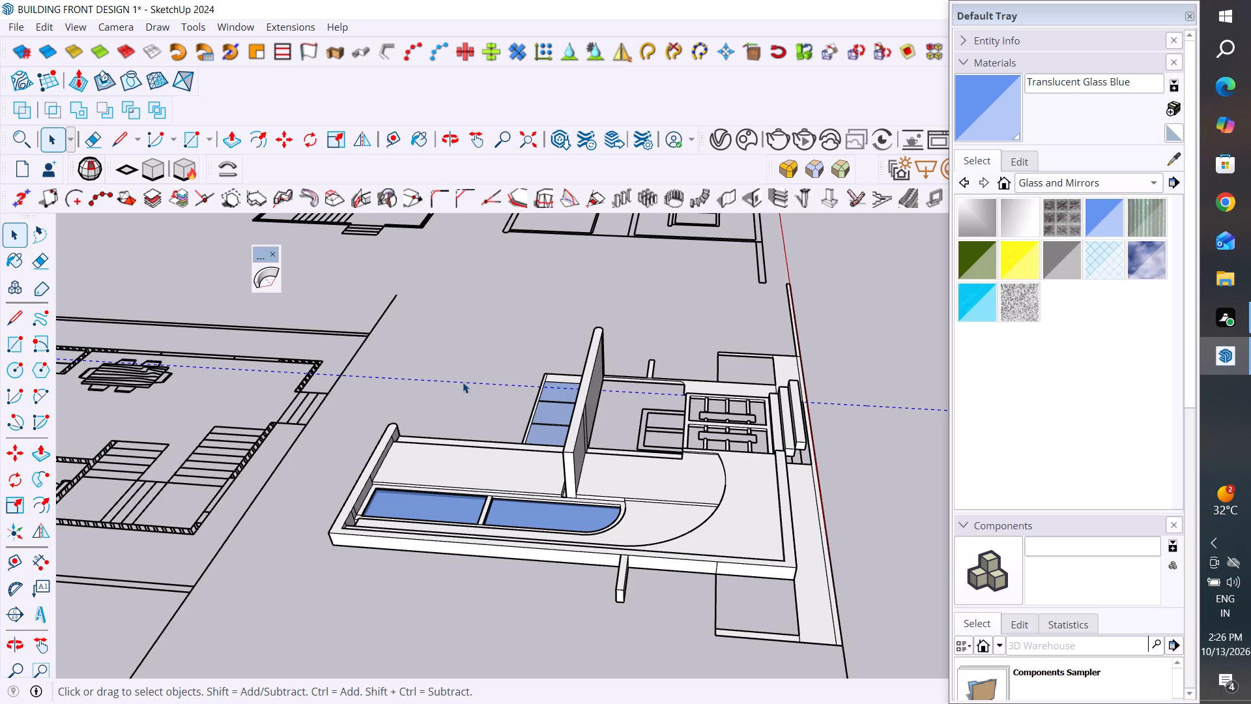
key(Delete)
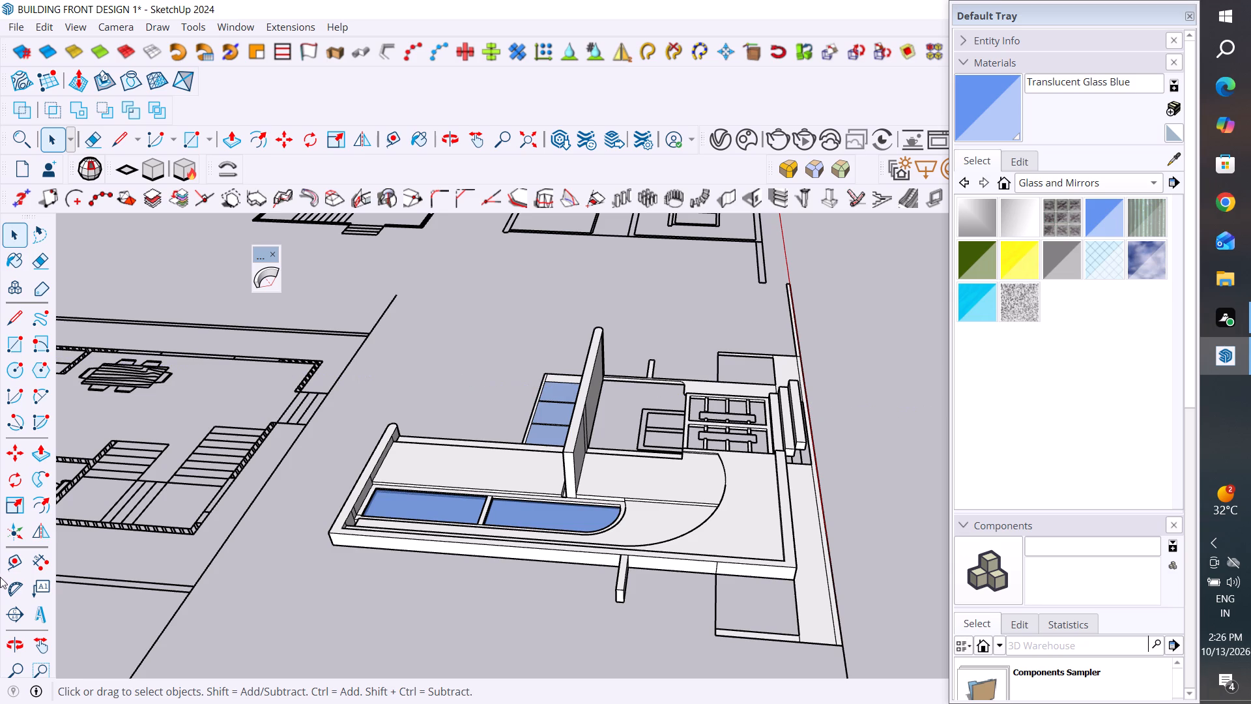
Examine the tower's panels, windows and canopy, and the whole facade from the front.
scroll(7, 688, down, 2)
scroll(279, 549, down, 5)
scroll(480, 509, down, 4)
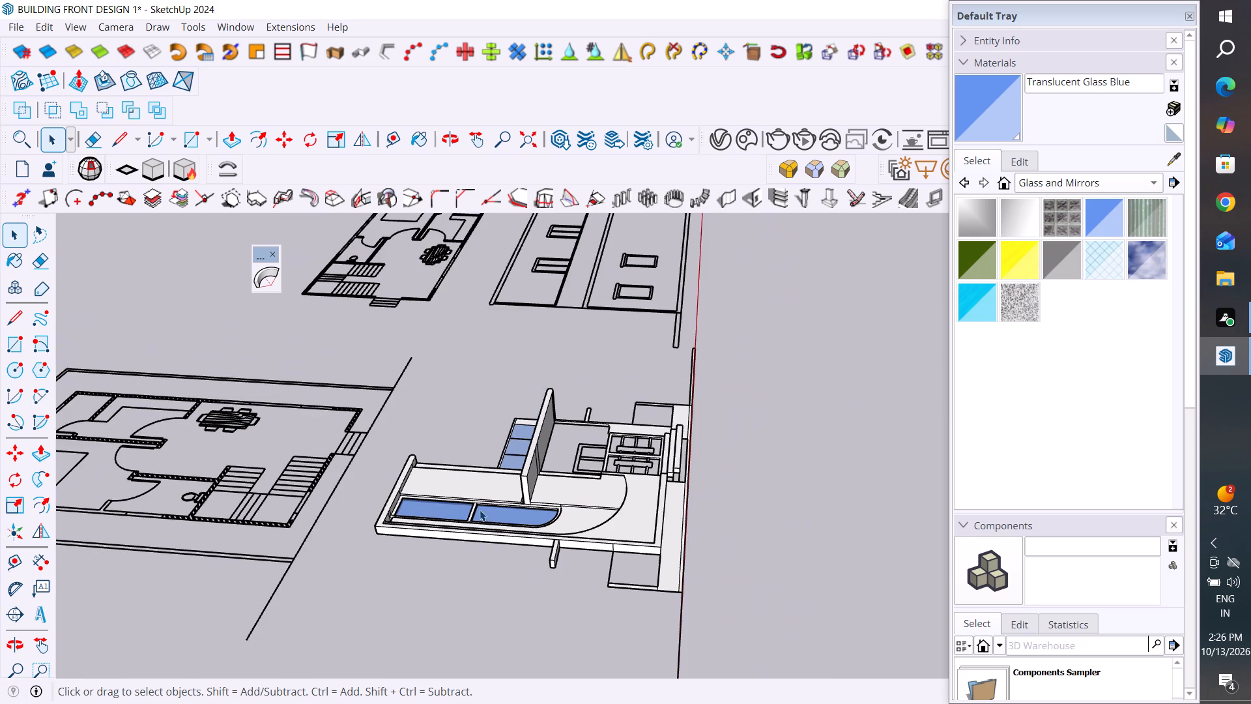
middle_drag(661, 559, 386, 673)
scroll(682, 379, up, 3)
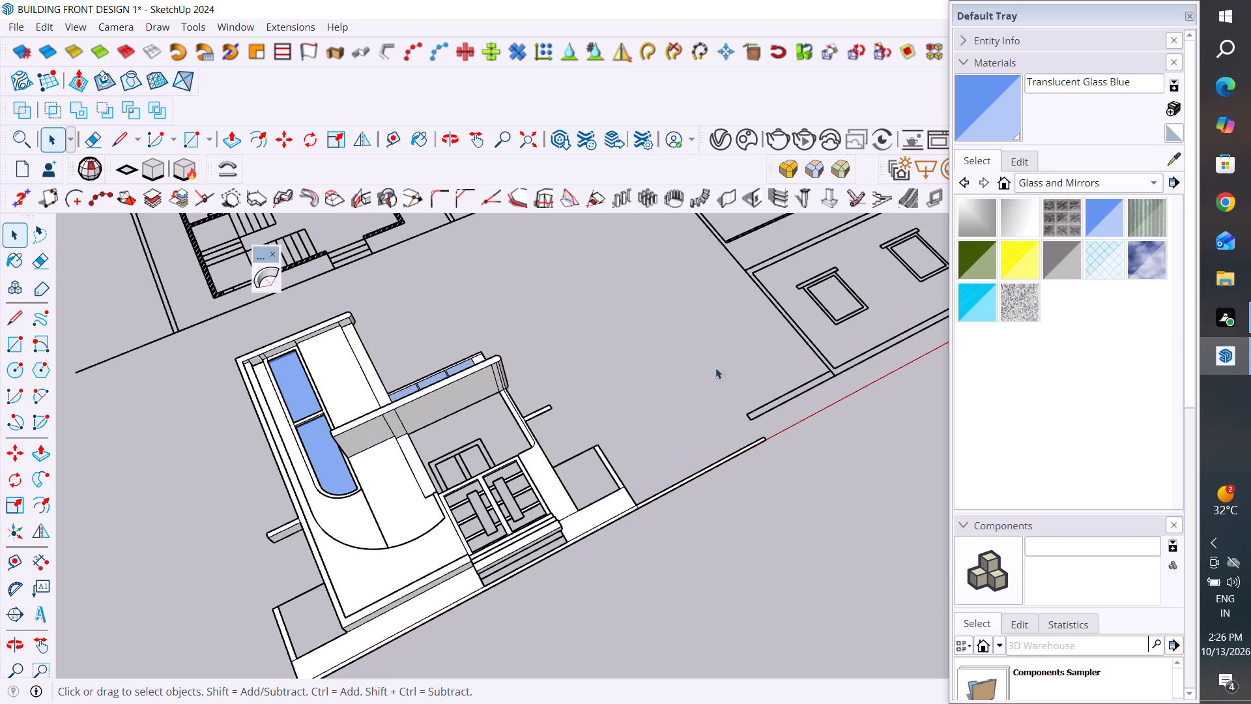
middle_drag(688, 430, 610, 564)
scroll(271, 332, up, 4)
scroll(325, 360, up, 4)
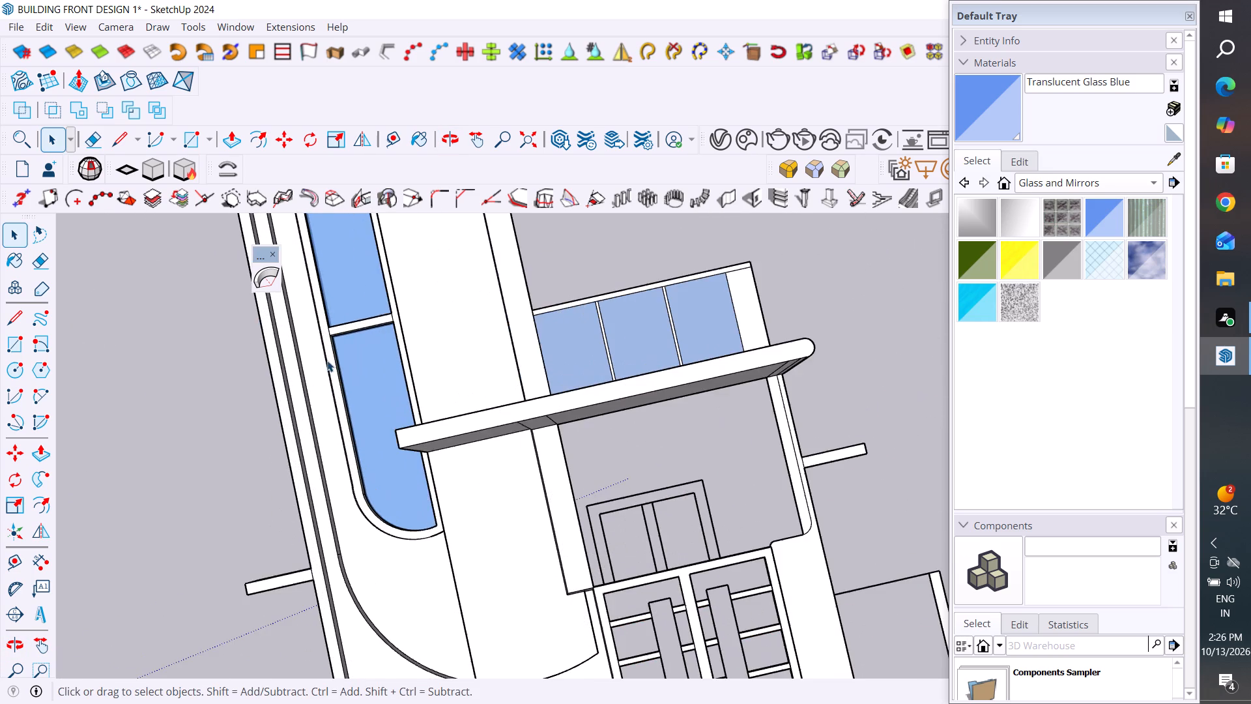
middle_drag(380, 512, 372, 570)
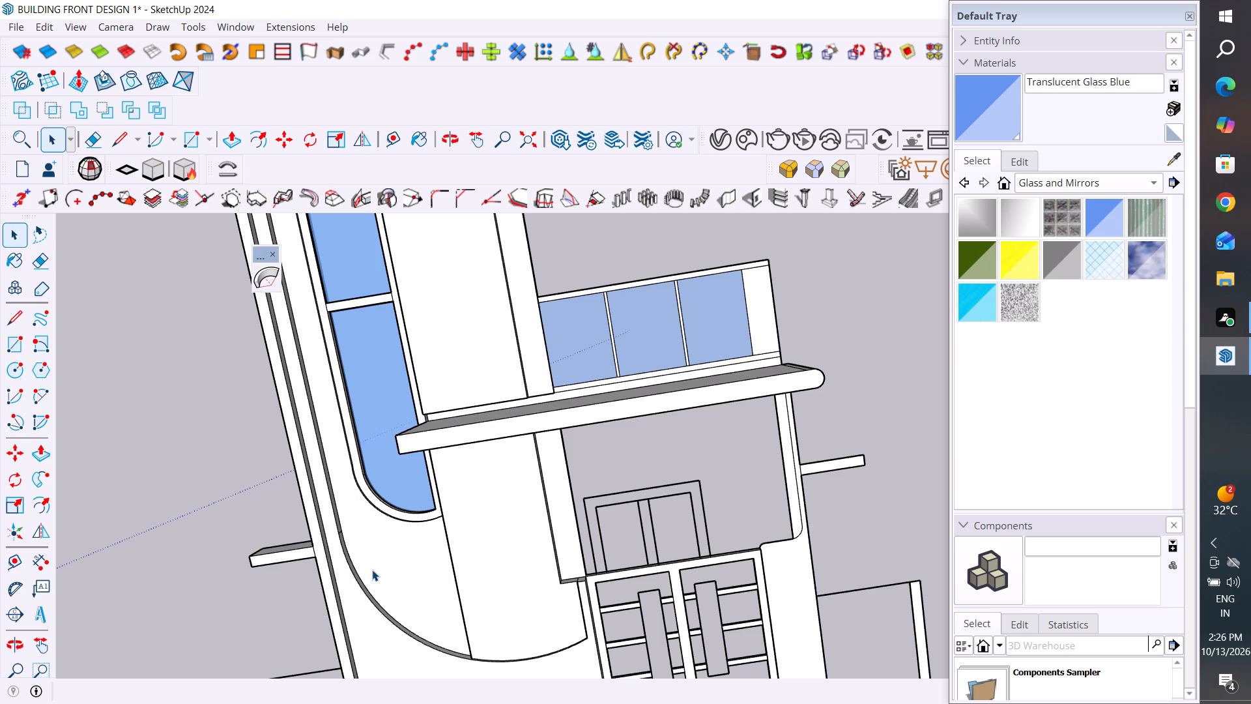
scroll(578, 490, down, 4)
scroll(633, 478, down, 3)
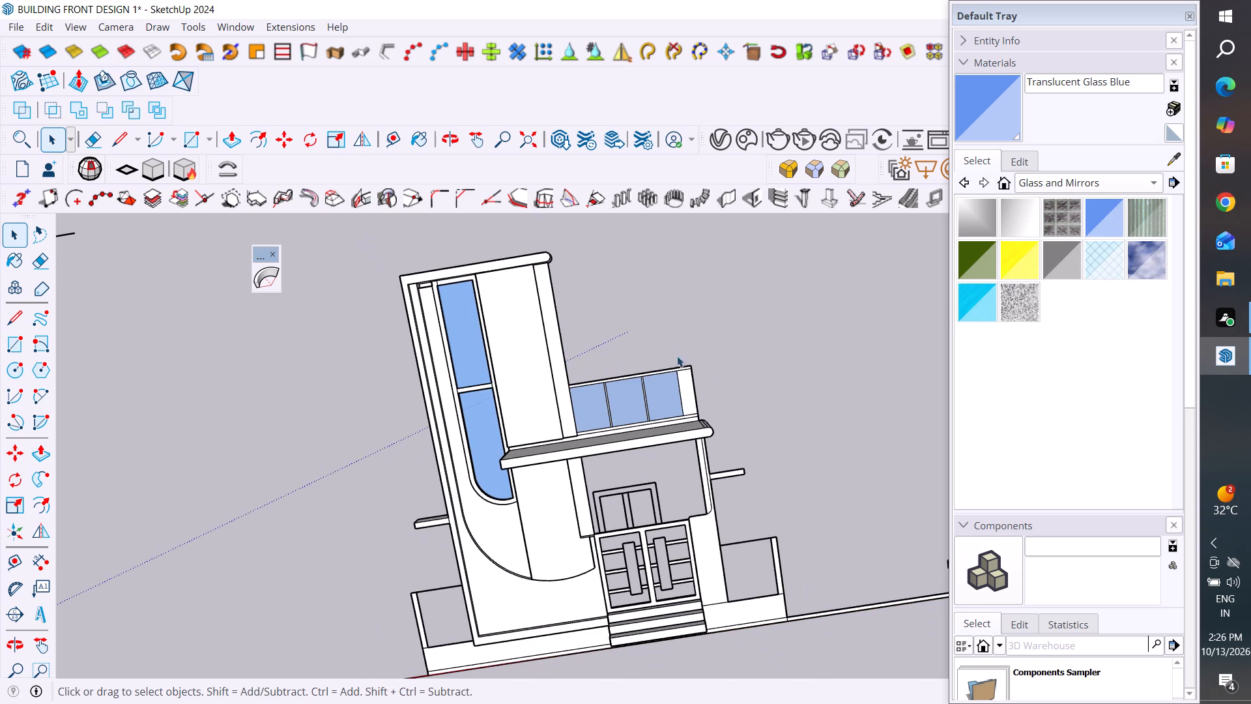
middle_drag(637, 317, 702, 341)
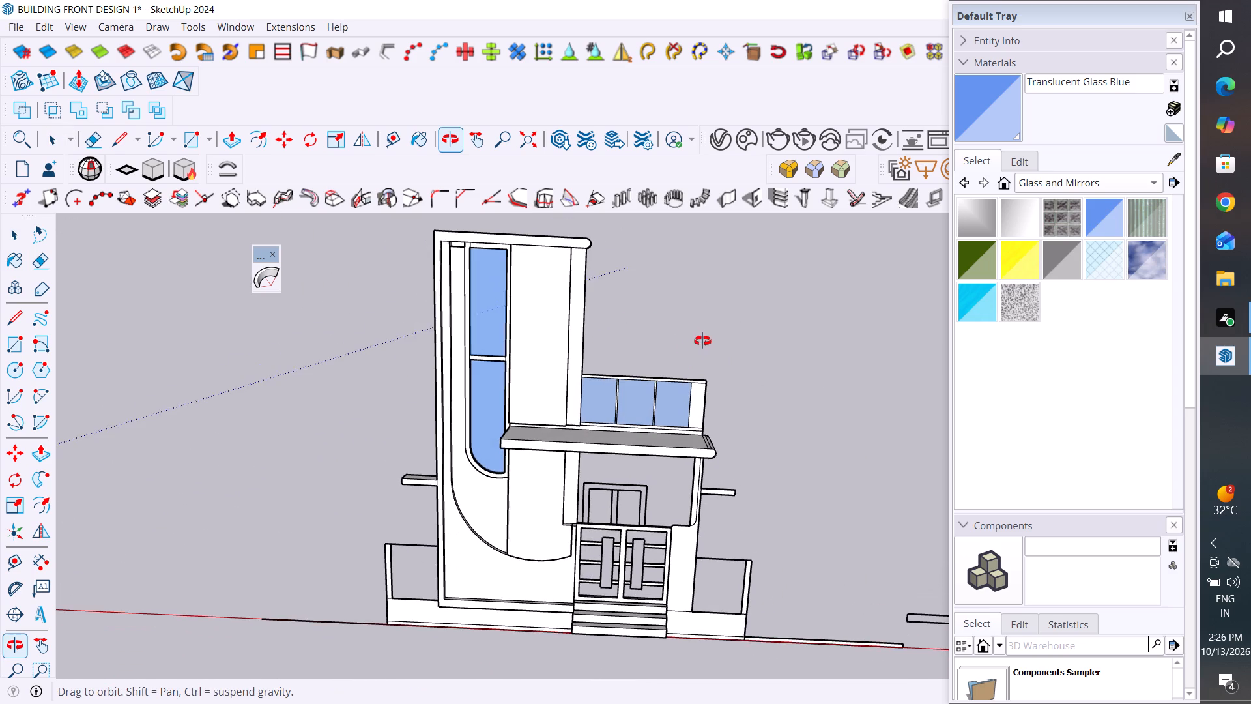
middle_drag(702, 341, 702, 340)
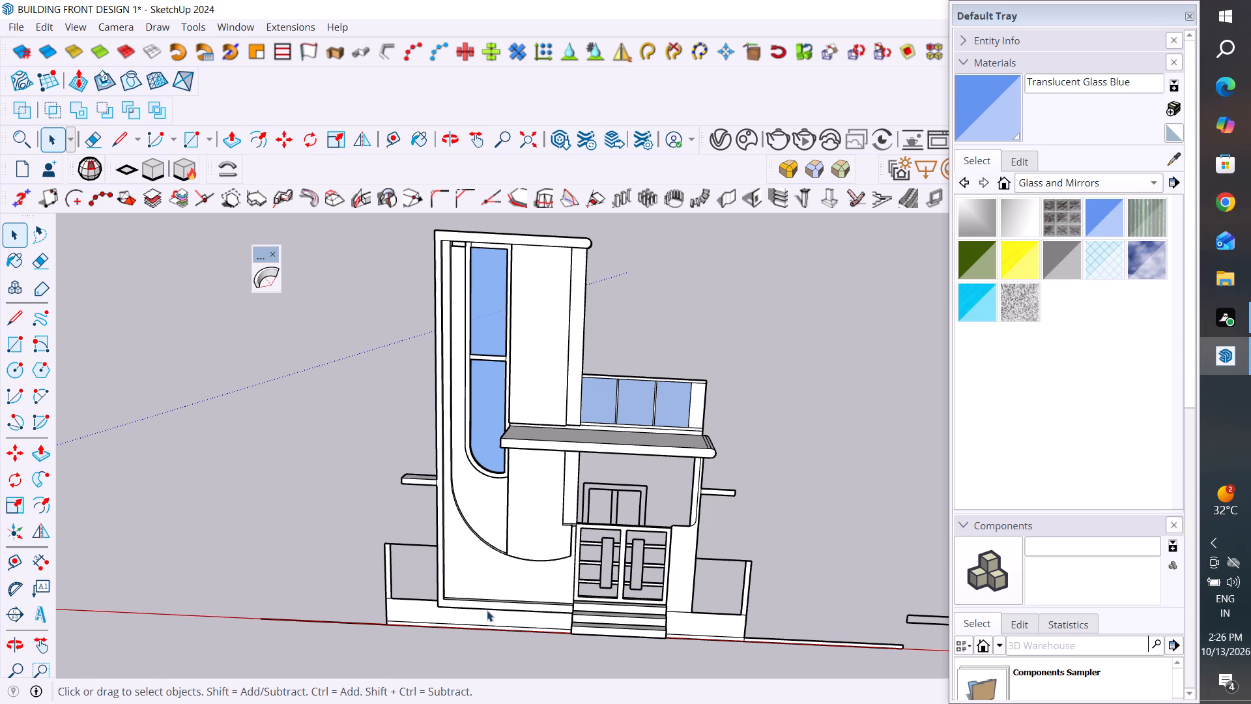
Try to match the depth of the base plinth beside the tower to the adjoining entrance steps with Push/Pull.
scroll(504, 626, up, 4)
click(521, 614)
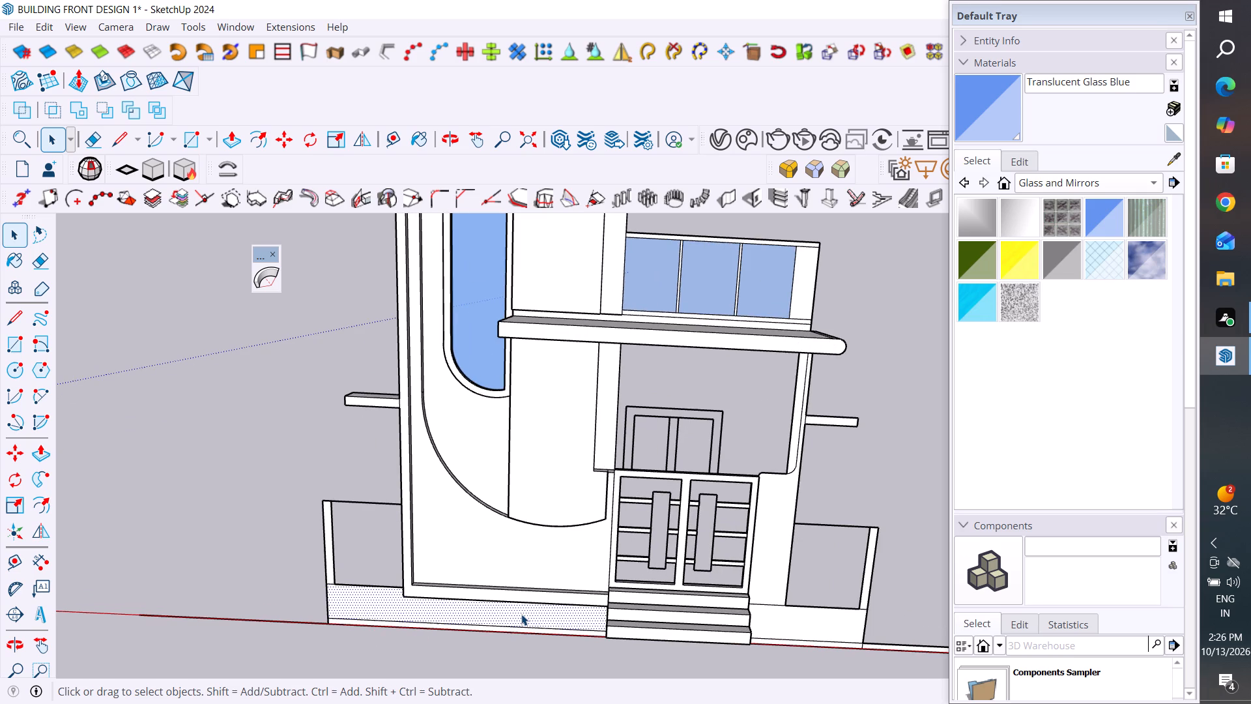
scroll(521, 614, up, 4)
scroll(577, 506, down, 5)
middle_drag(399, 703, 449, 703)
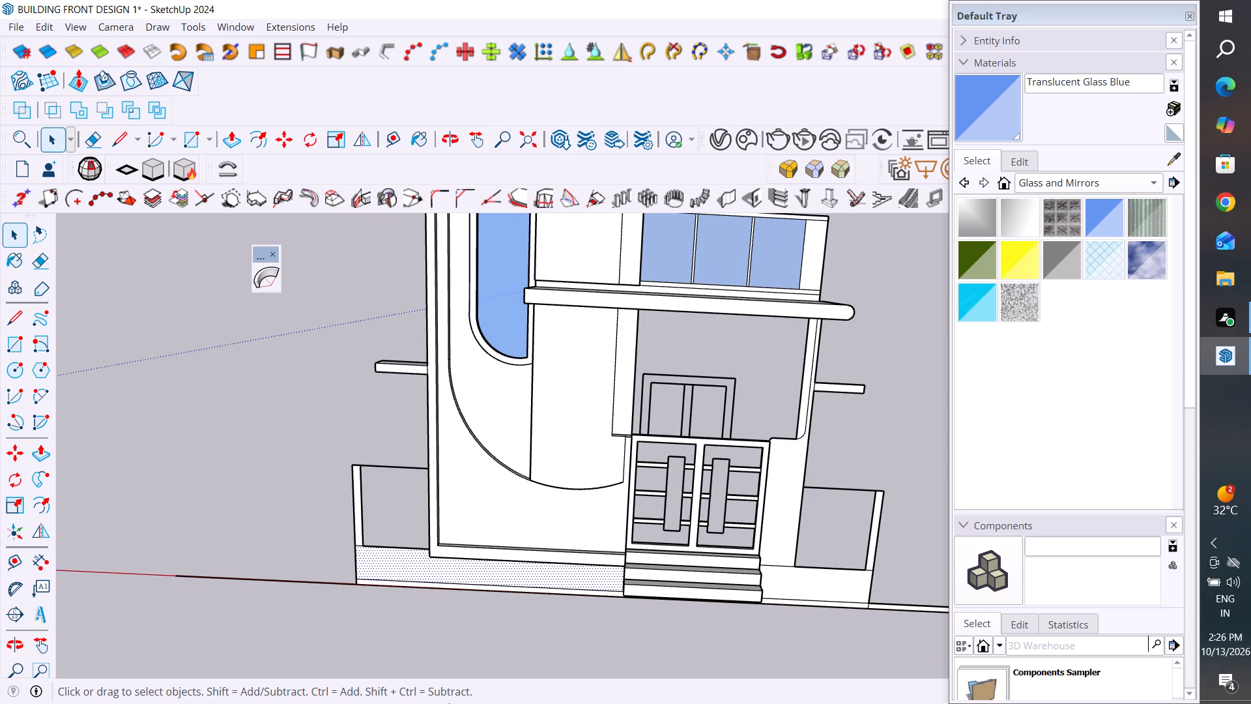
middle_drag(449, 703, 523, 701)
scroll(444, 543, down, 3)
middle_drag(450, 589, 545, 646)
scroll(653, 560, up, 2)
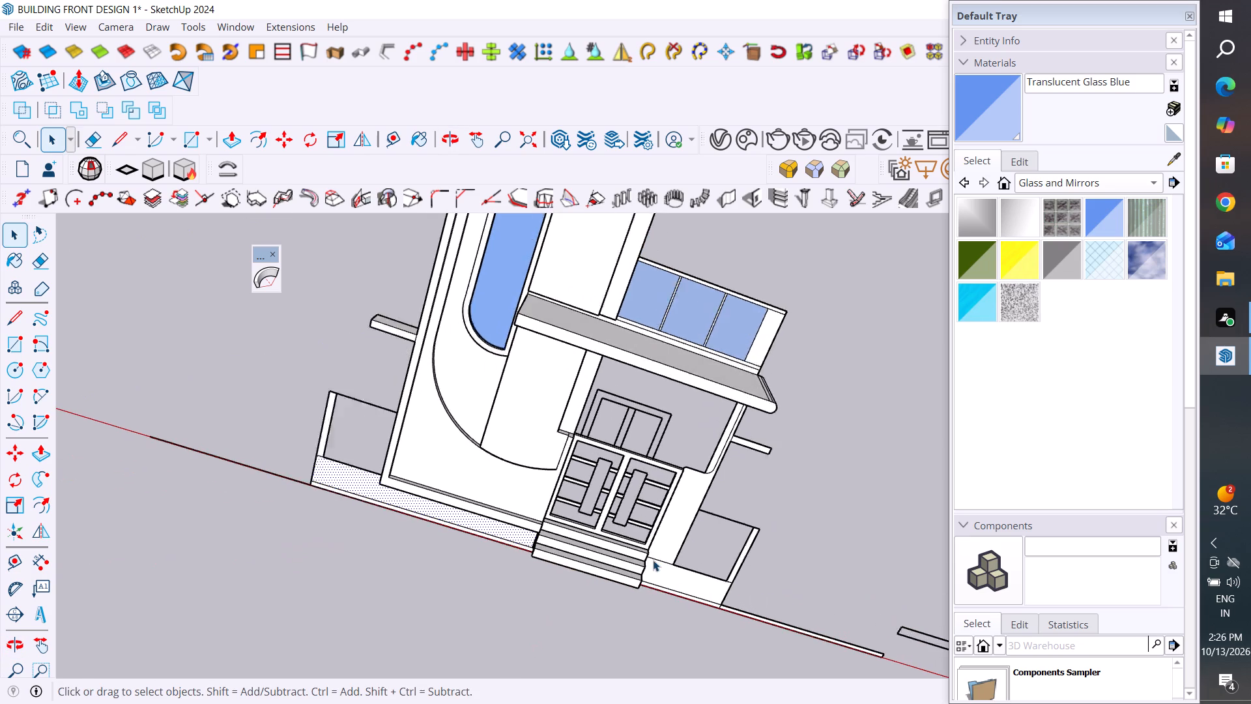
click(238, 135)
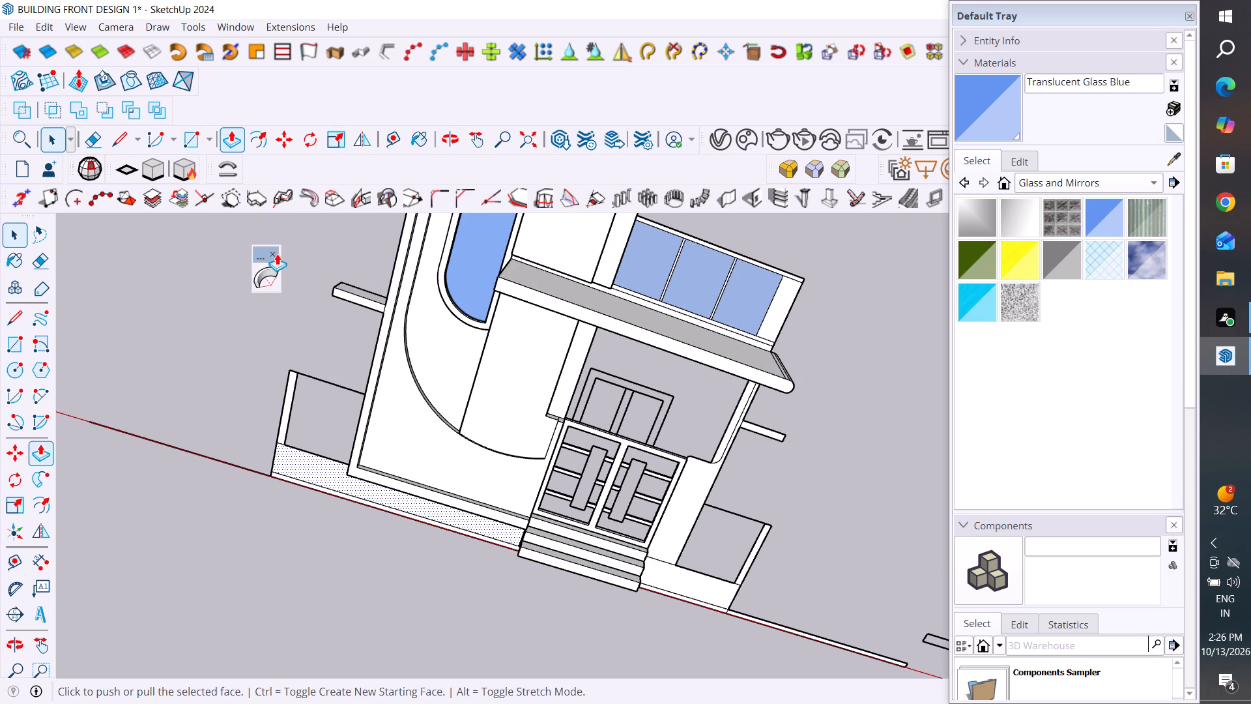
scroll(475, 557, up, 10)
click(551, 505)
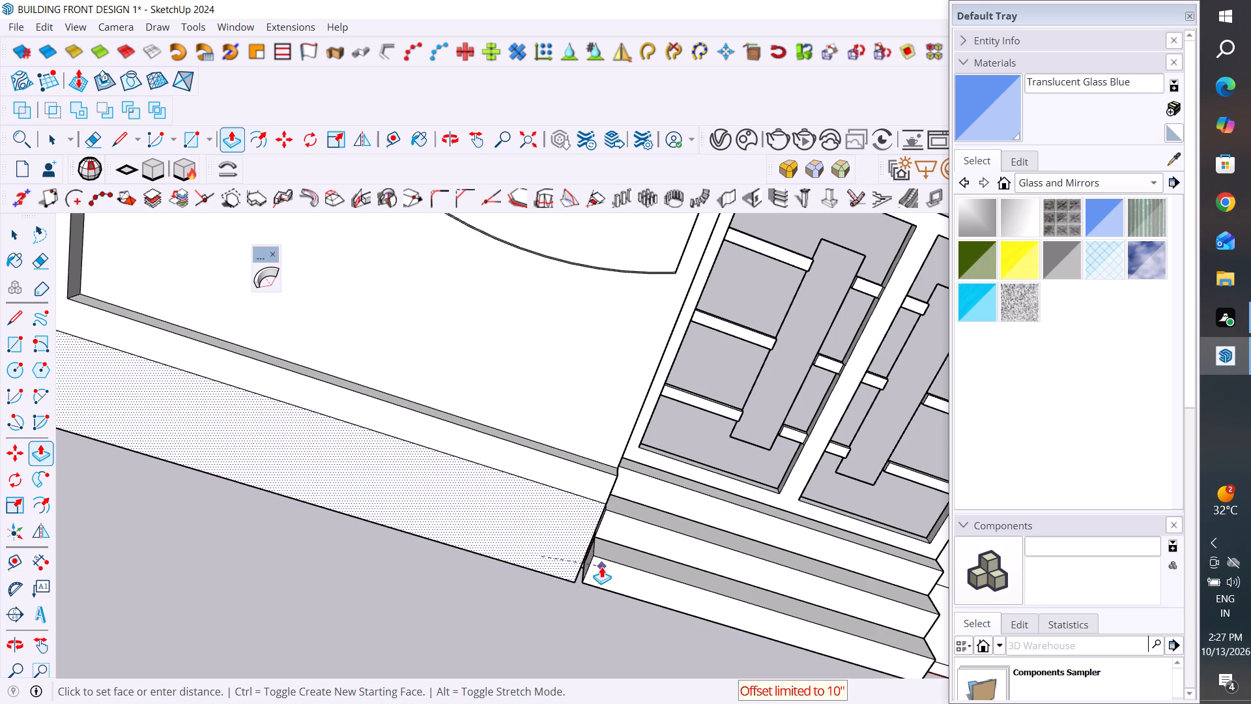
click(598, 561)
Pull the base plinth face on the tower side outward until it is flush with the most projecting entrance step.
scroll(505, 483, down, 2)
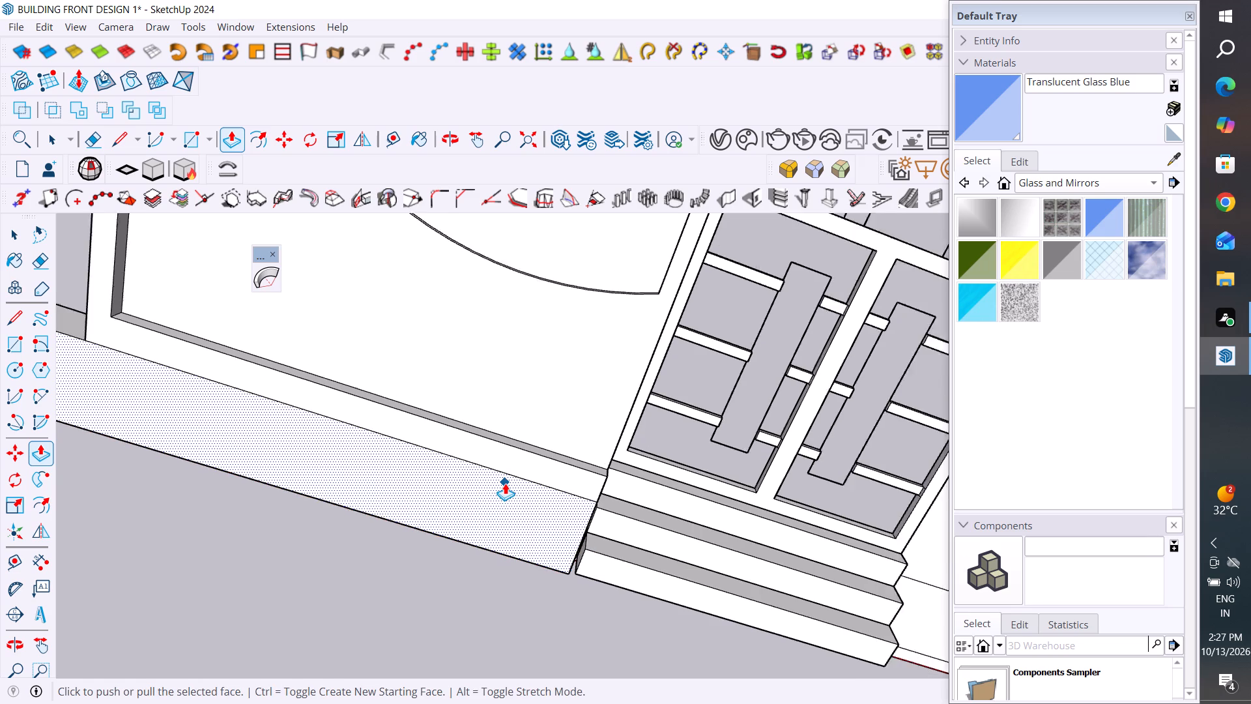
scroll(505, 483, down, 3)
middle_drag(435, 544, 539, 374)
scroll(469, 549, up, 1)
middle_drag(477, 540, 728, 296)
scroll(609, 485, up, 5)
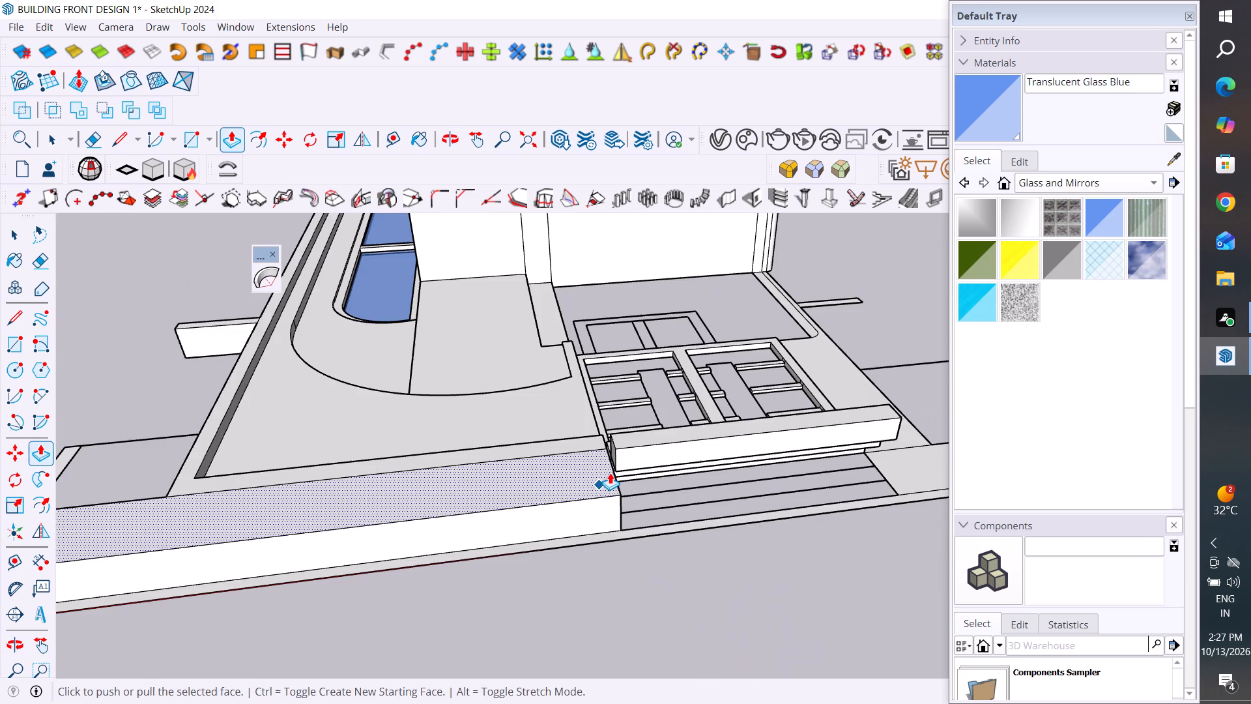
scroll(610, 473, up, 3)
click(614, 484)
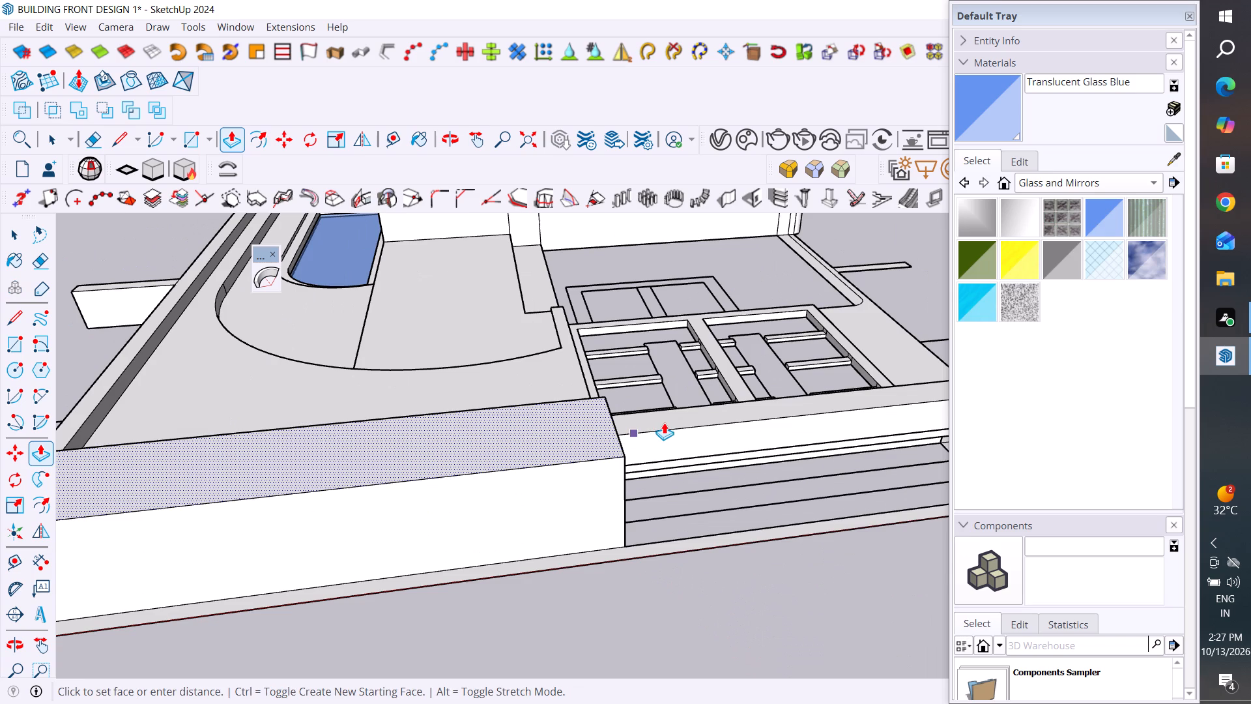
click(677, 433)
click(10, 241)
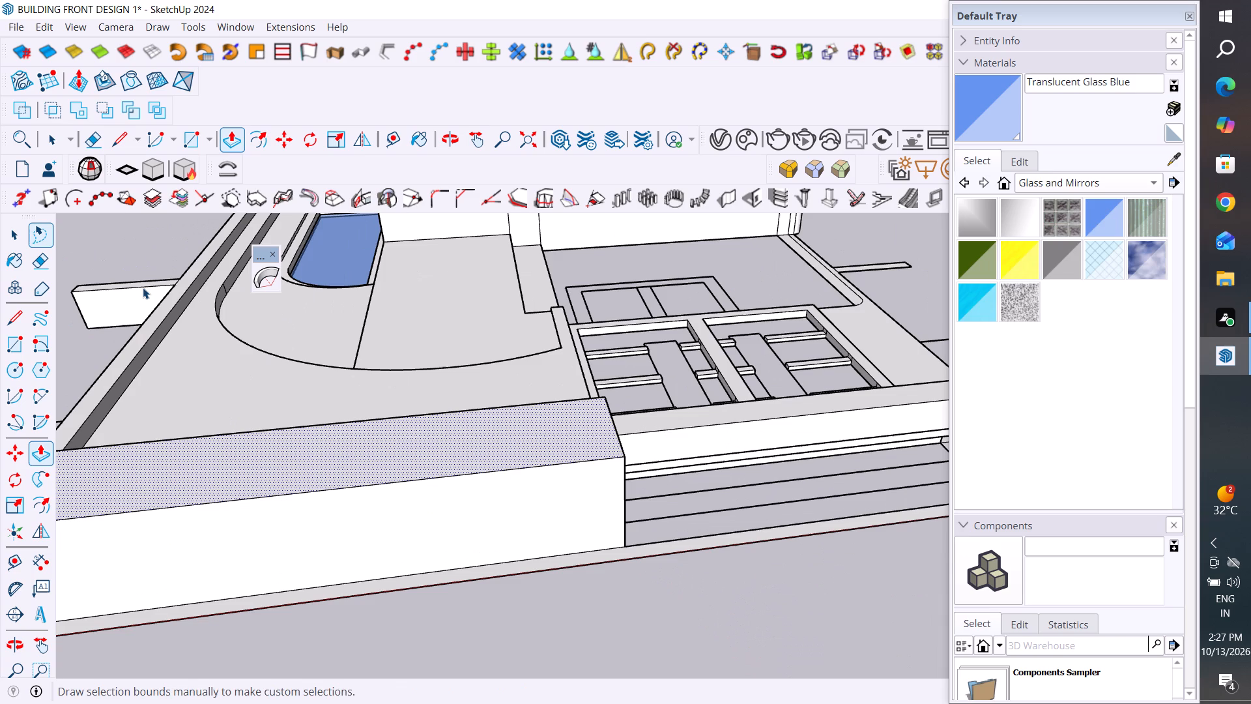
click(124, 257)
Delete the two leftover vertical edges on the tower-side plinth's end face, next to the entrance steps.
scroll(185, 390, down, 9)
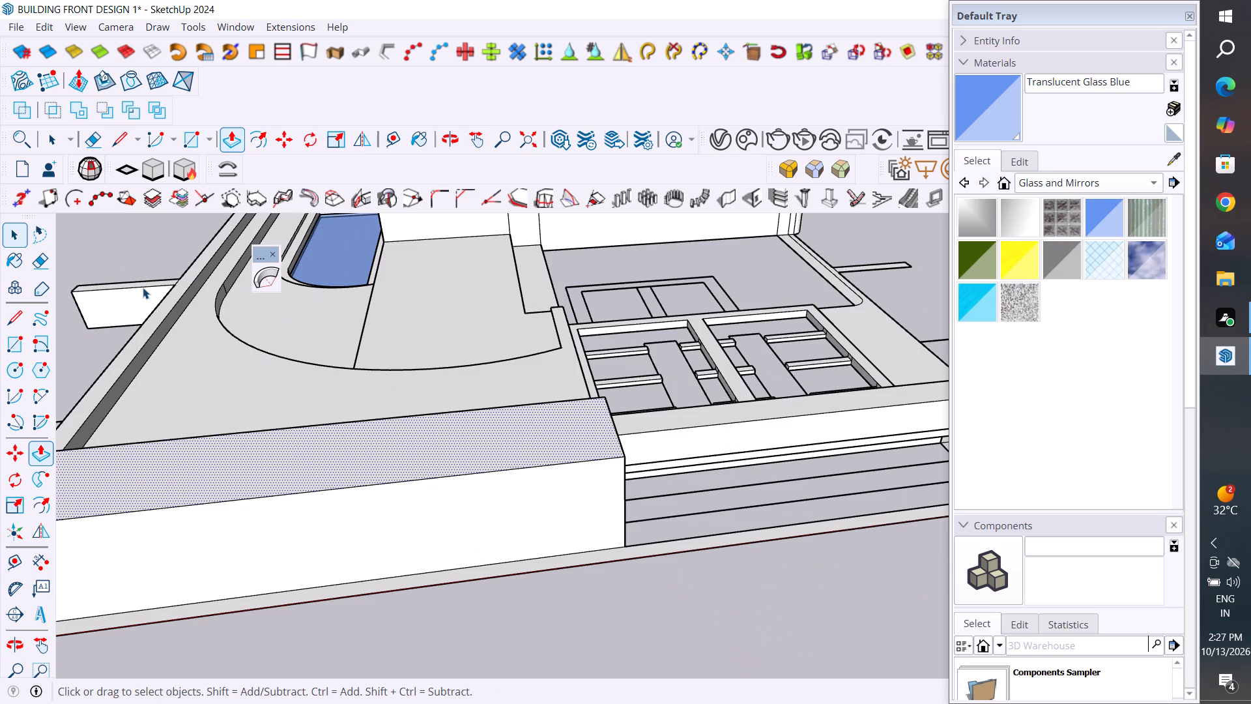
scroll(186, 390, down, 4)
middle_drag(372, 491, 403, 419)
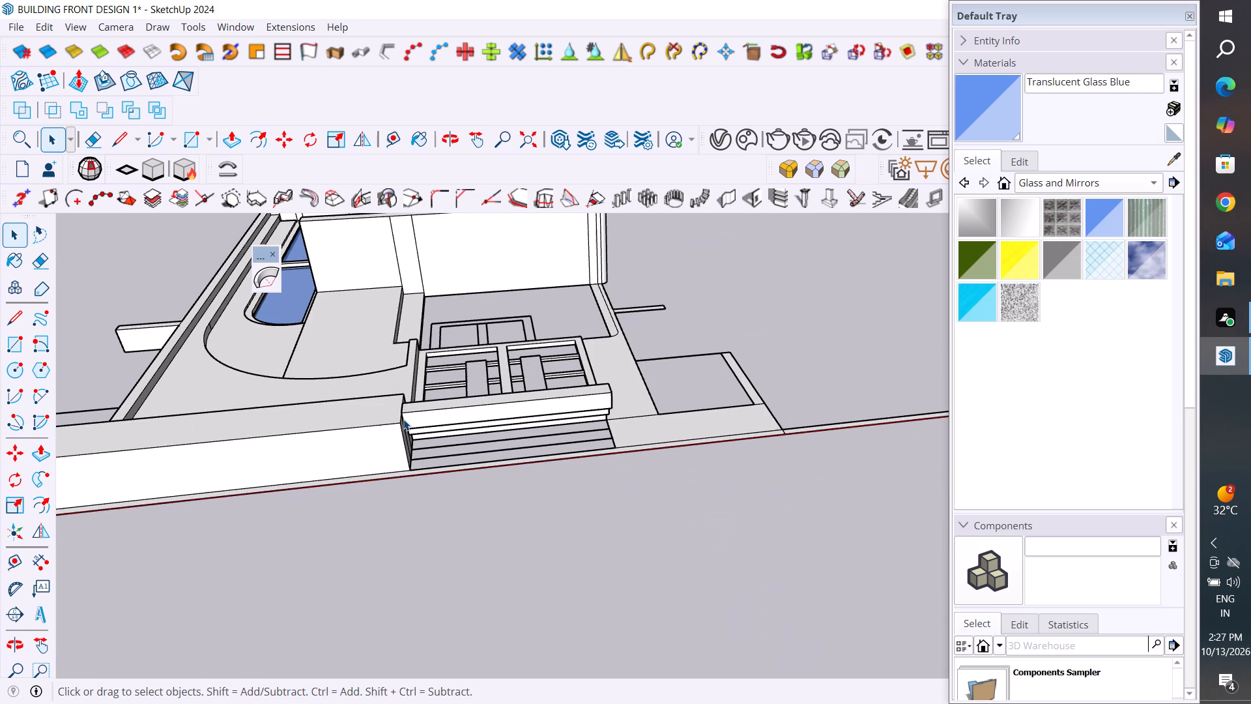
middle_drag(403, 419, 339, 634)
scroll(403, 419, down, 5)
middle_drag(435, 408, 419, 639)
scroll(230, 490, down, 3)
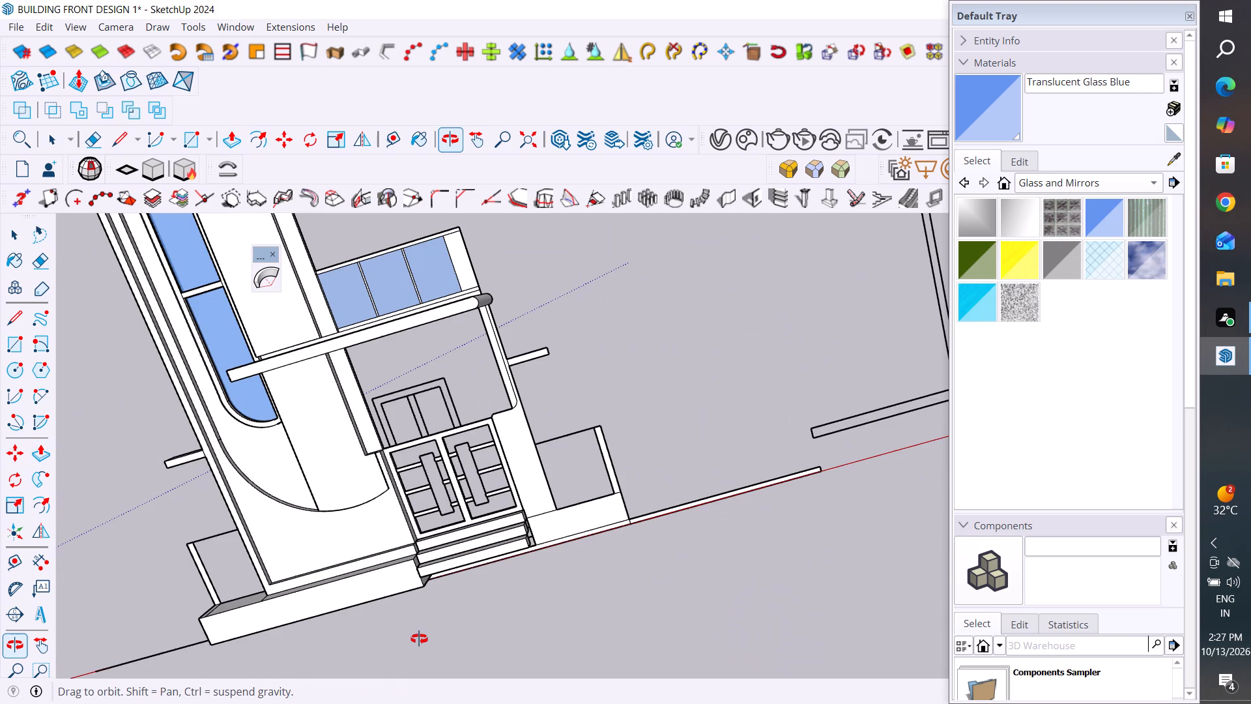
middle_drag(507, 425, 419, 639)
middle_drag(419, 639, 545, 282)
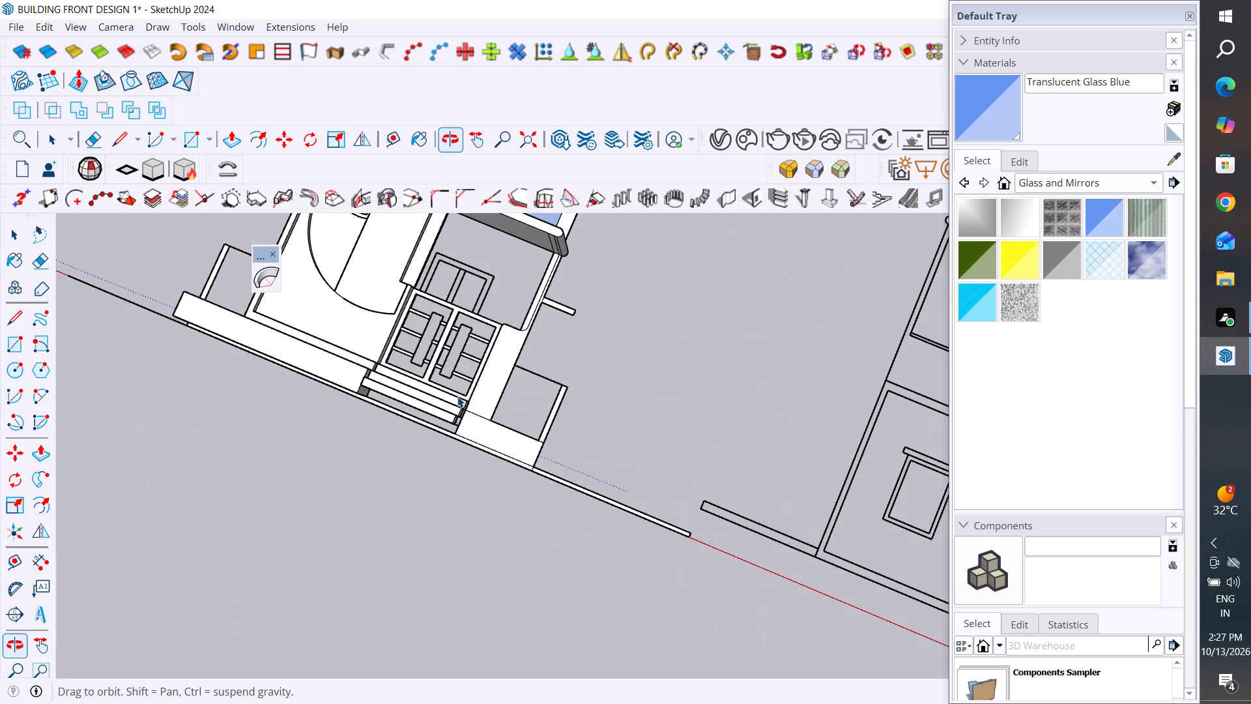
scroll(453, 402, up, 10)
middle_drag(468, 422, 457, 396)
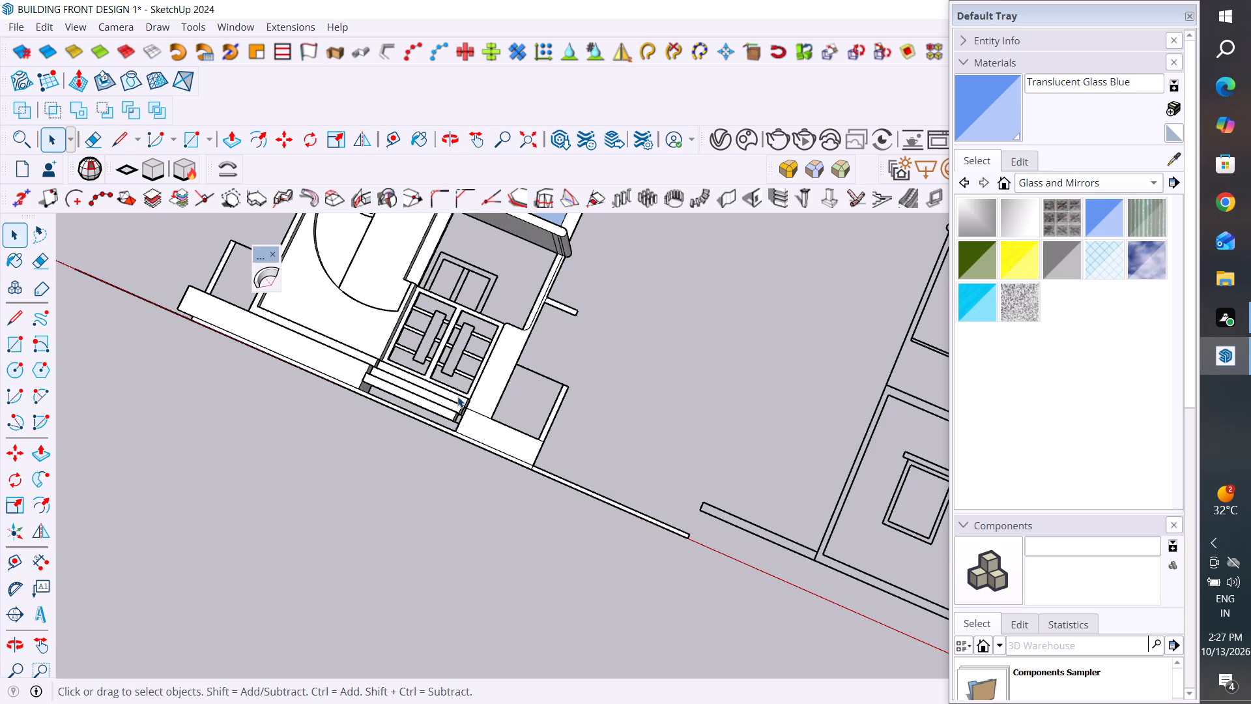
middle_drag(457, 396, 530, 223)
scroll(500, 508, up, 2)
scroll(457, 396, up, 2)
middle_drag(511, 473, 493, 450)
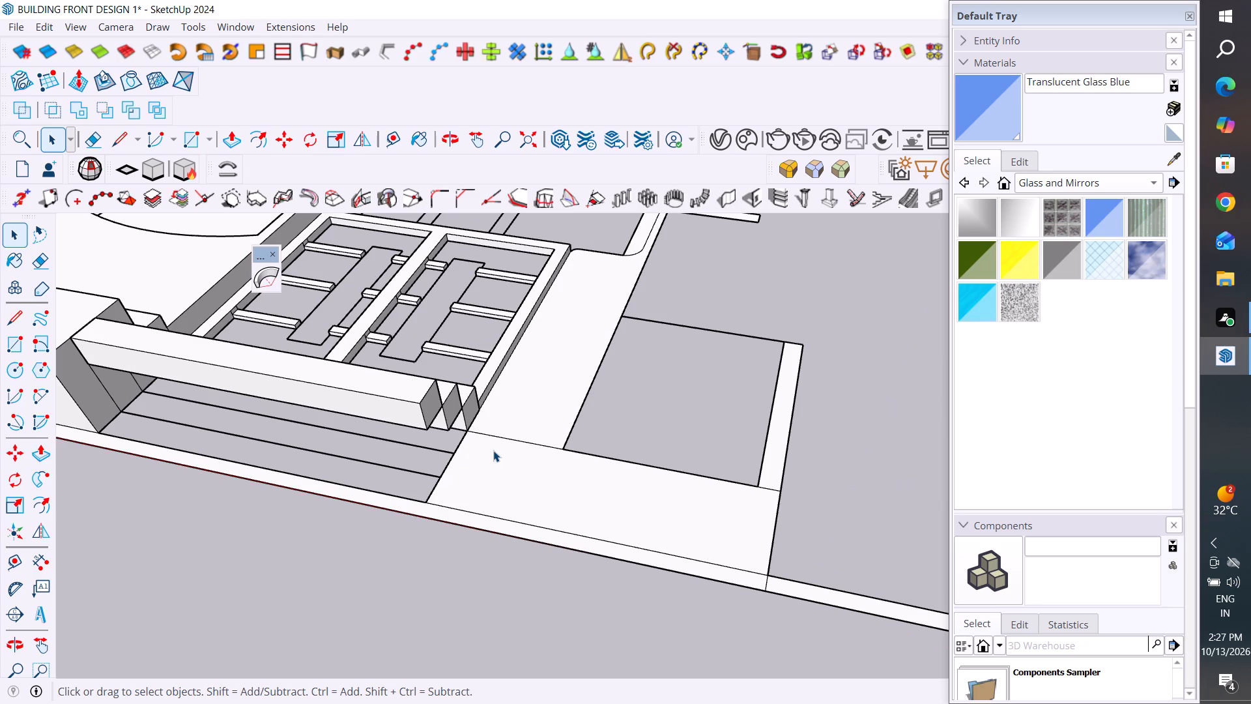
middle_drag(493, 450, 485, 341)
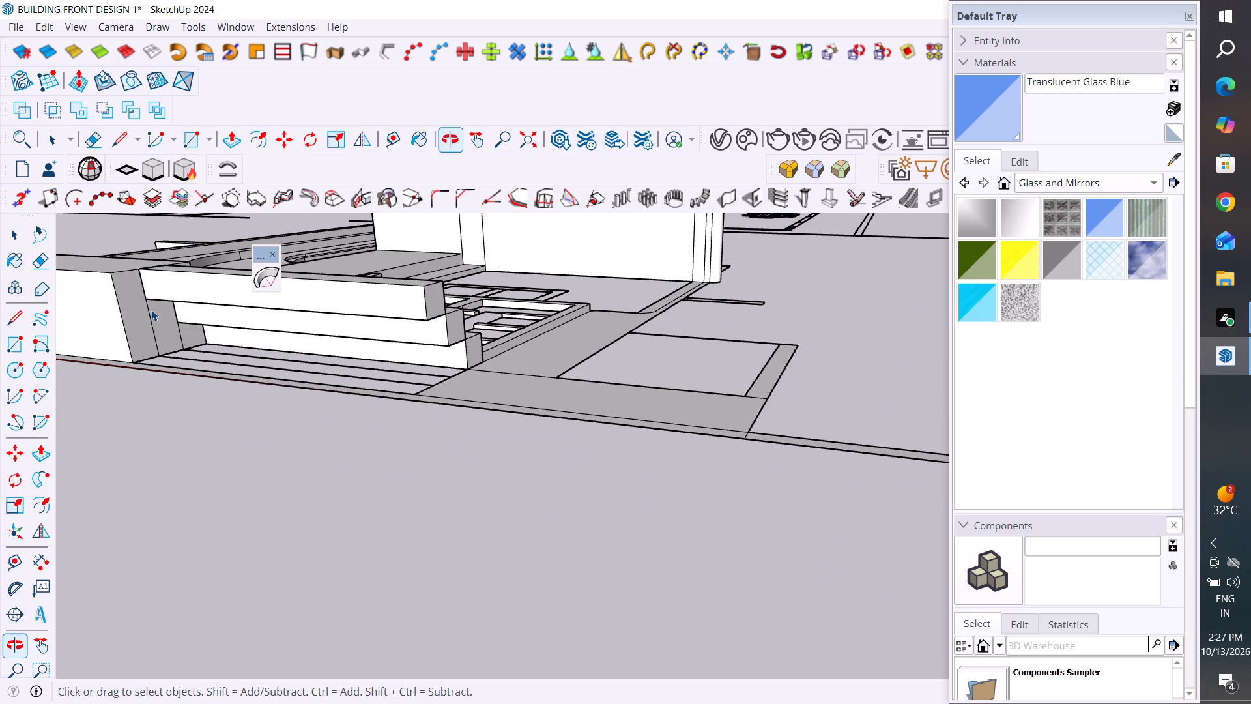
click(149, 317)
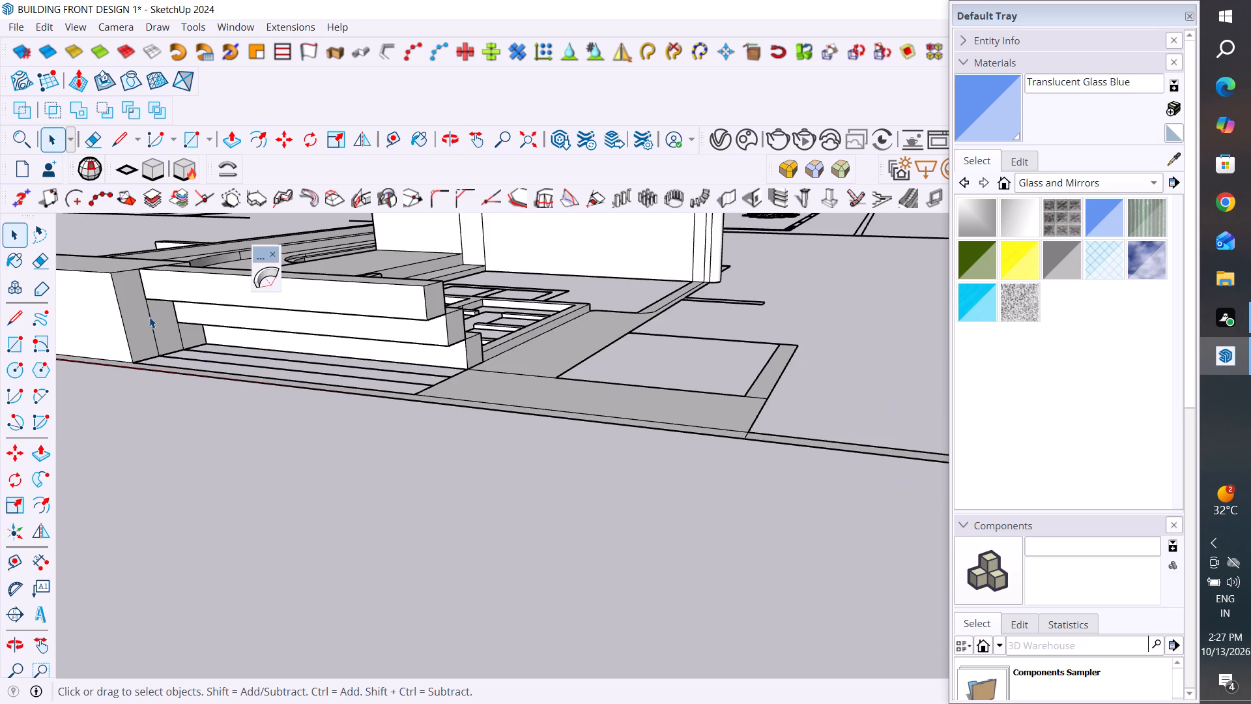
key(Delete)
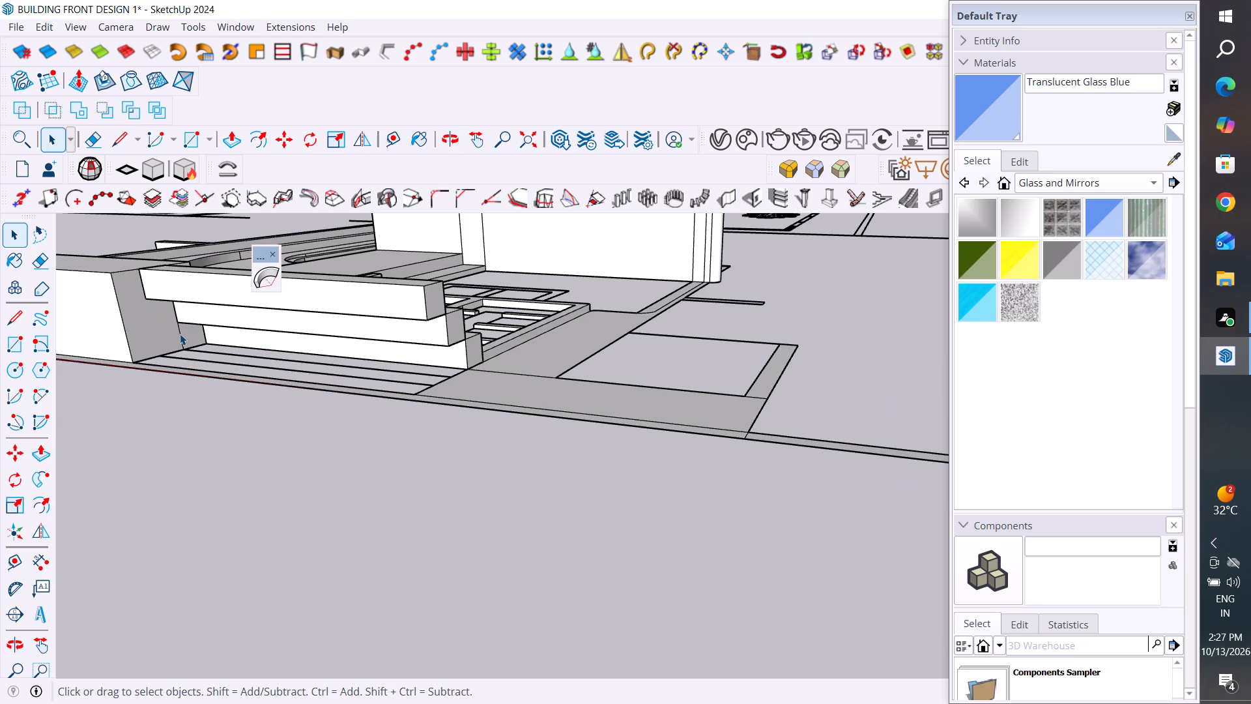
click(179, 336)
key(Delete)
Pull the plinth face on the other side of the entrance steps outward, flush with the most projecting step.
scroll(179, 336, down, 4)
middle_drag(427, 465, 438, 495)
middle_drag(438, 495, 438, 497)
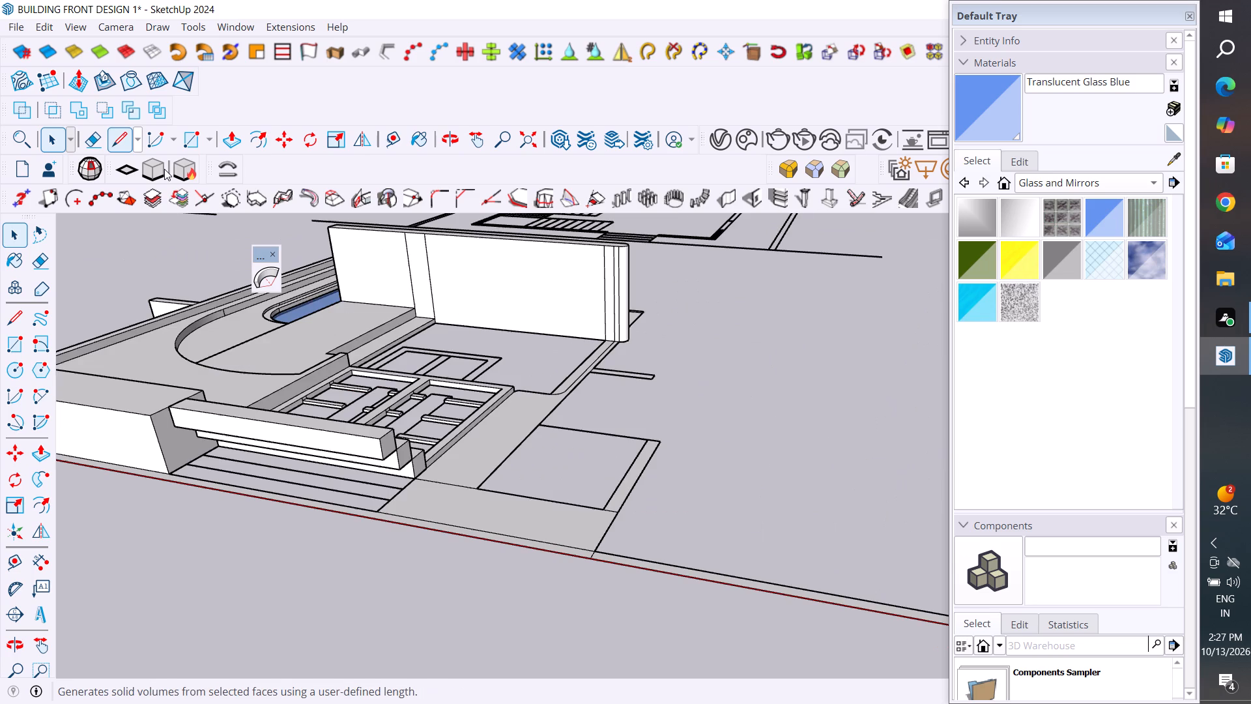
click(231, 144)
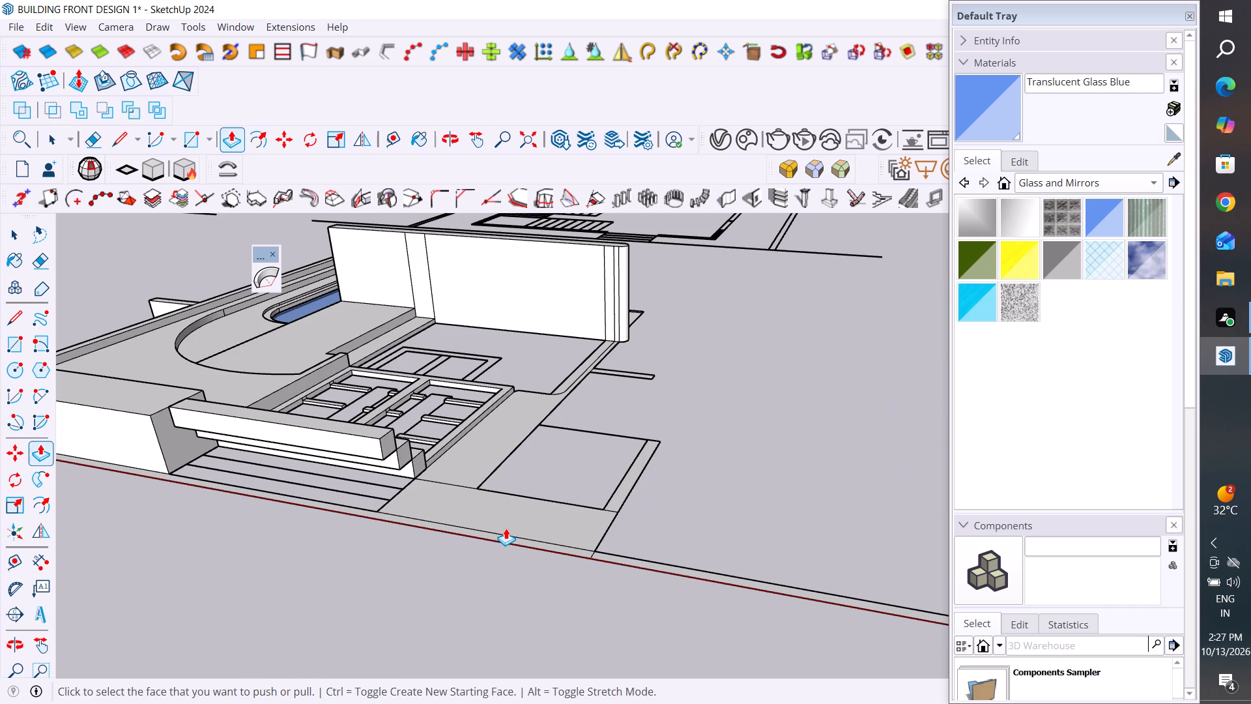
click(440, 497)
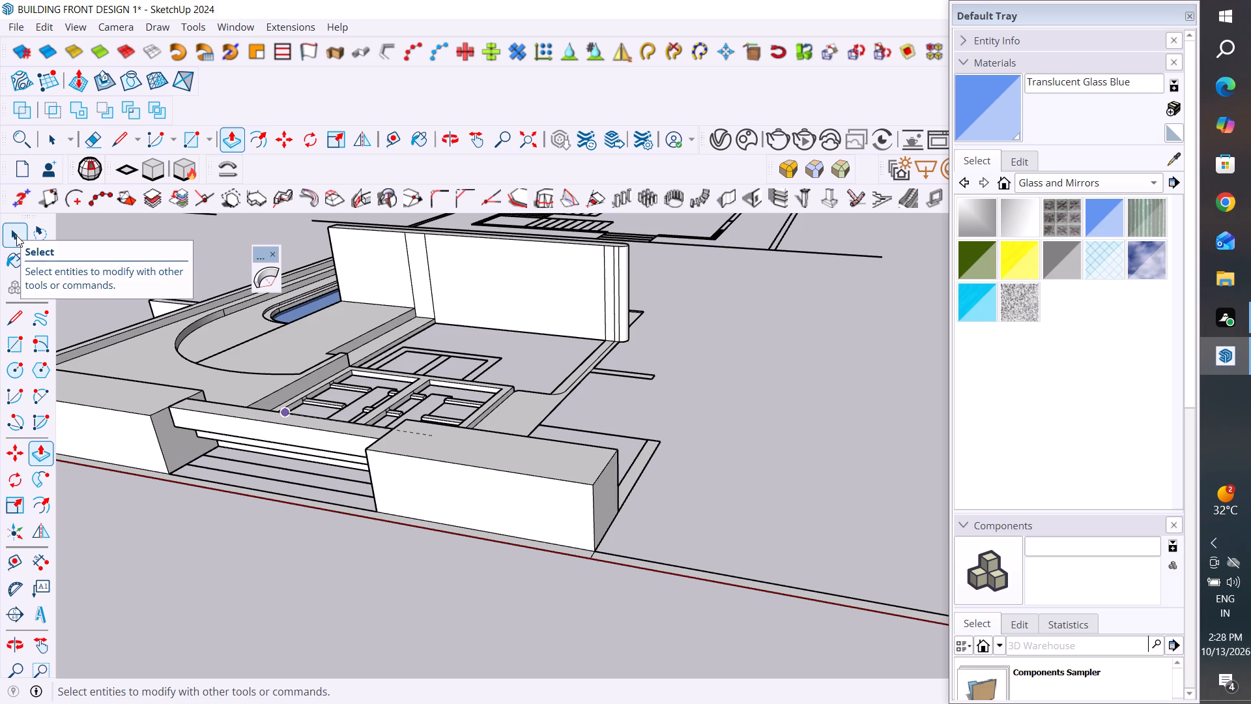
click(377, 428)
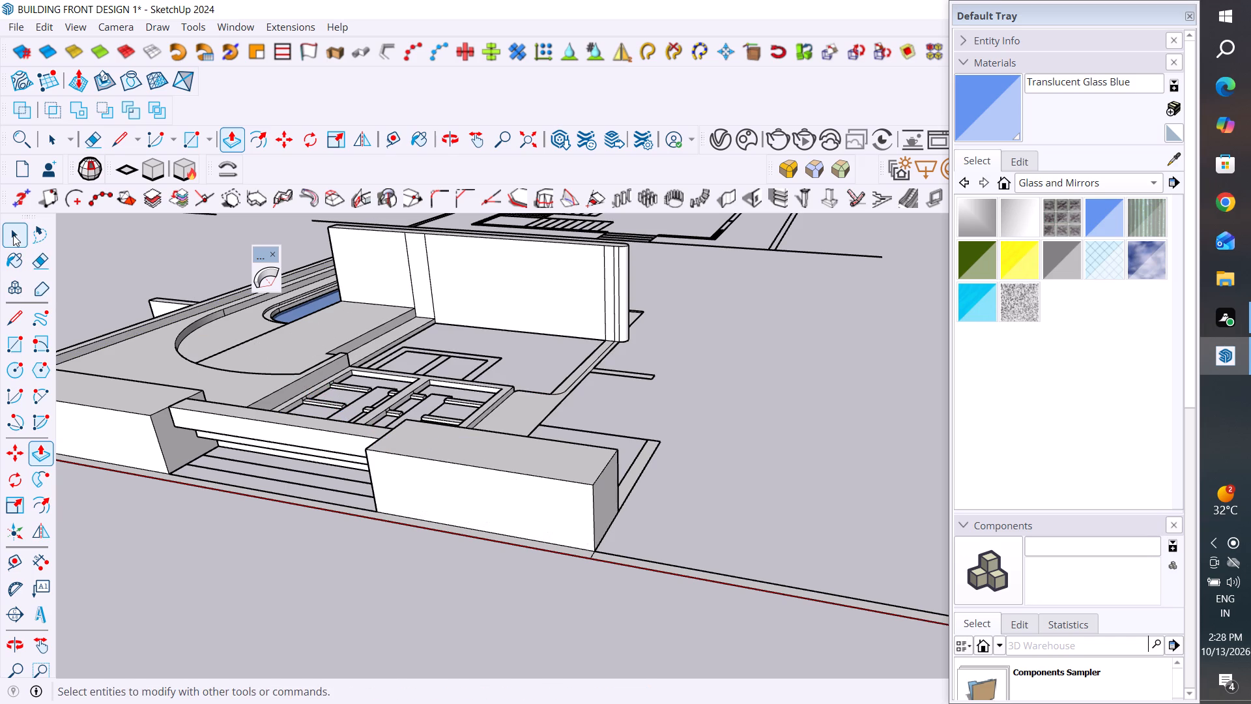
click(13, 235)
click(318, 574)
Examine the whole facade, the entrance steps and both plinth blocks from the front and from low side angles.
scroll(697, 472, down, 12)
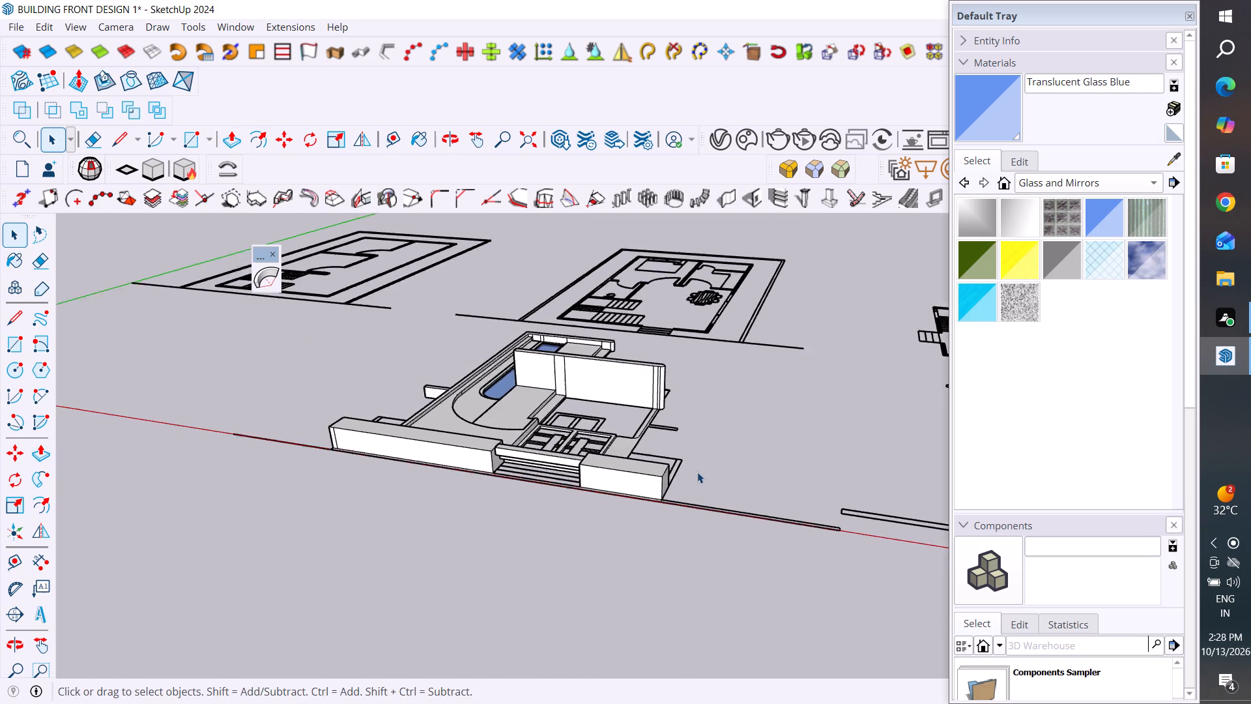
middle_drag(708, 459, 687, 647)
scroll(756, 495, down, 5)
middle_drag(575, 604, 762, 624)
middle_drag(765, 531, 738, 649)
scroll(741, 482, down, 4)
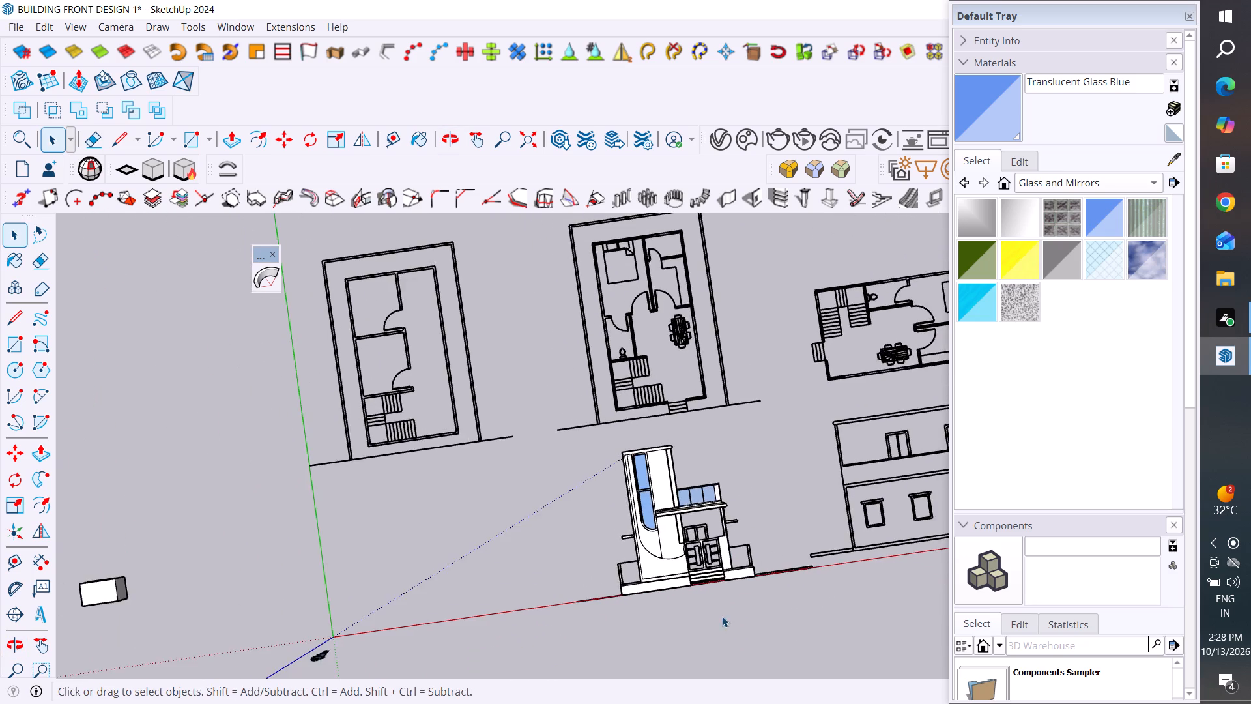
scroll(722, 616, up, 10)
middle_drag(774, 542, 703, 598)
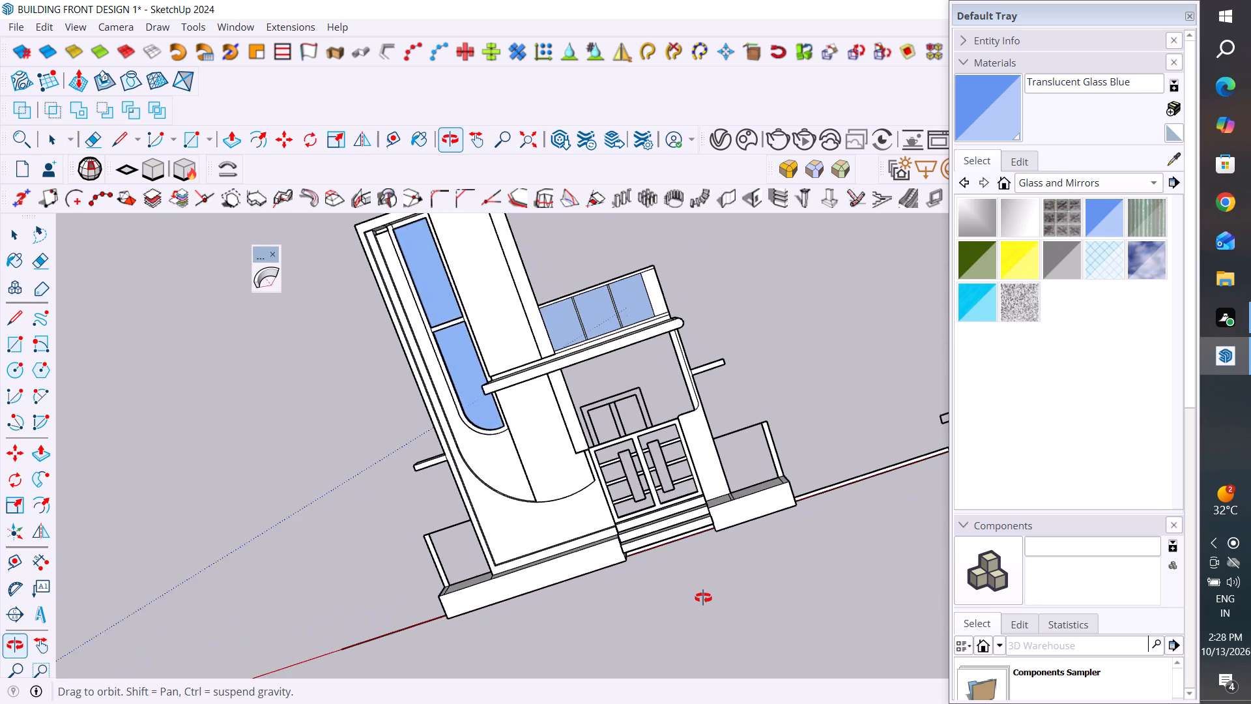
middle_drag(703, 598, 704, 595)
scroll(704, 595, up, 4)
middle_drag(719, 548, 674, 366)
middle_drag(752, 460, 726, 344)
scroll(736, 506, up, 3)
middle_drag(734, 508, 687, 484)
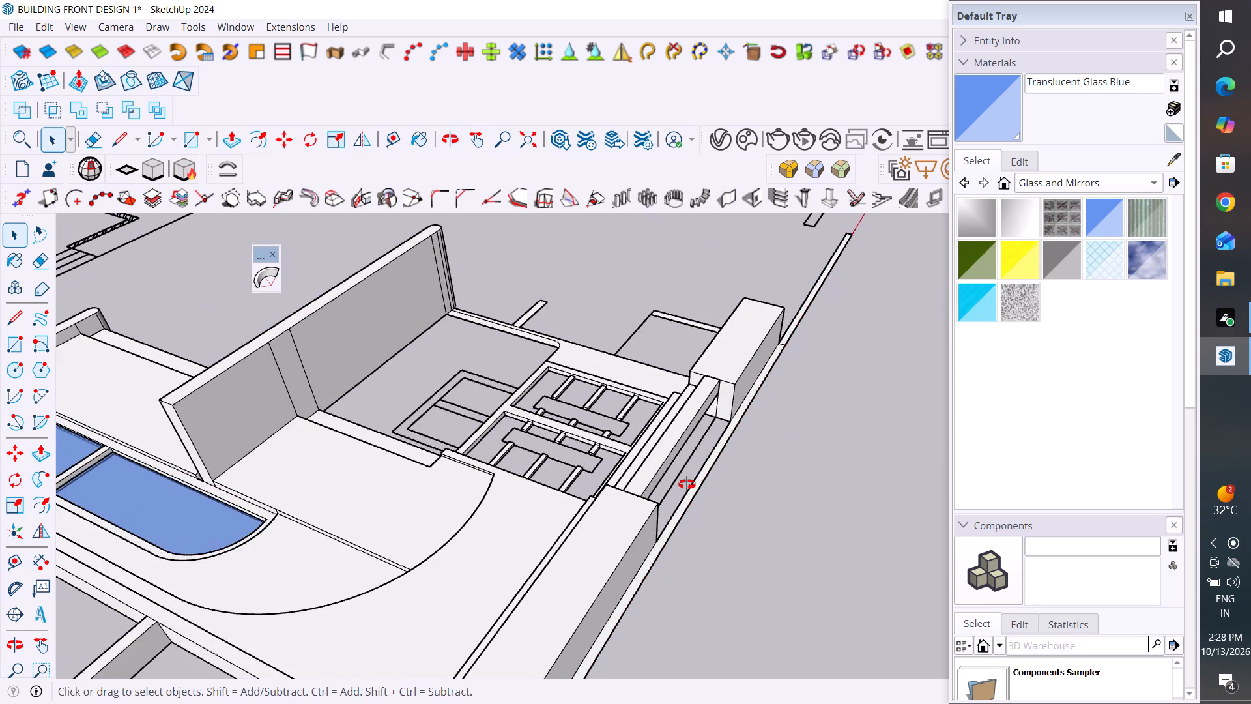
middle_drag(687, 484, 632, 445)
scroll(702, 490, up, 4)
middle_drag(851, 483, 745, 415)
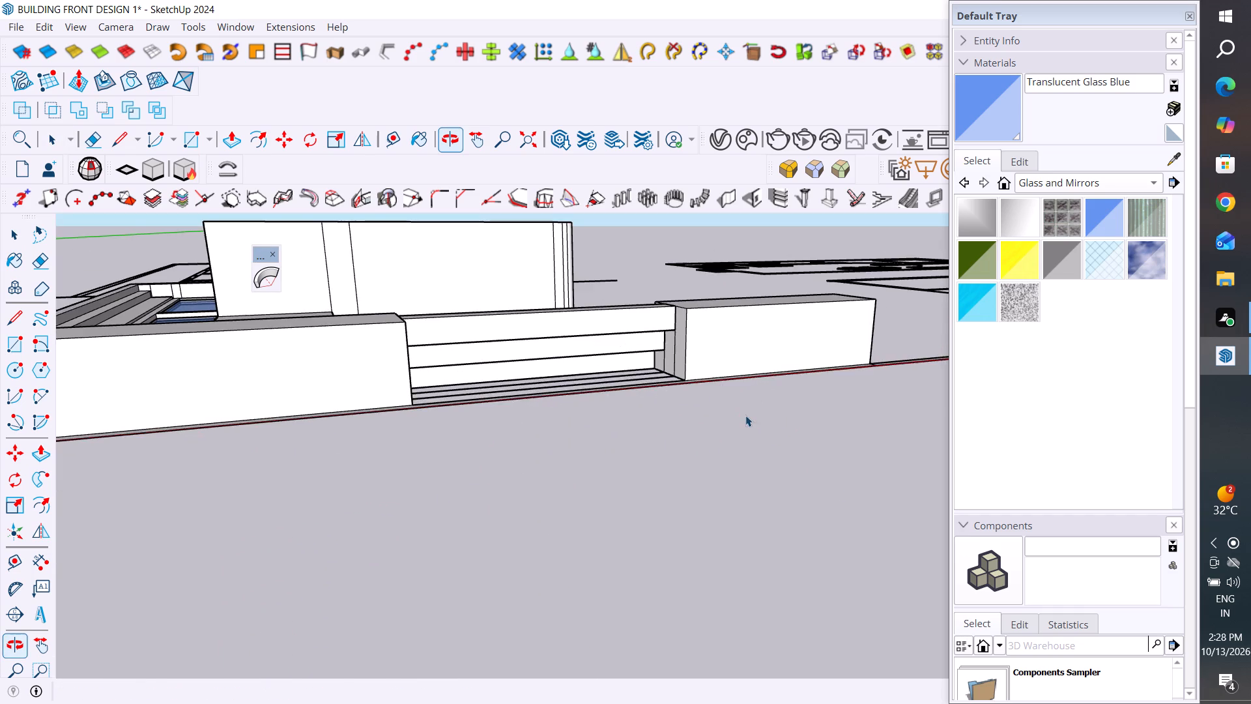
middle_drag(755, 420, 695, 475)
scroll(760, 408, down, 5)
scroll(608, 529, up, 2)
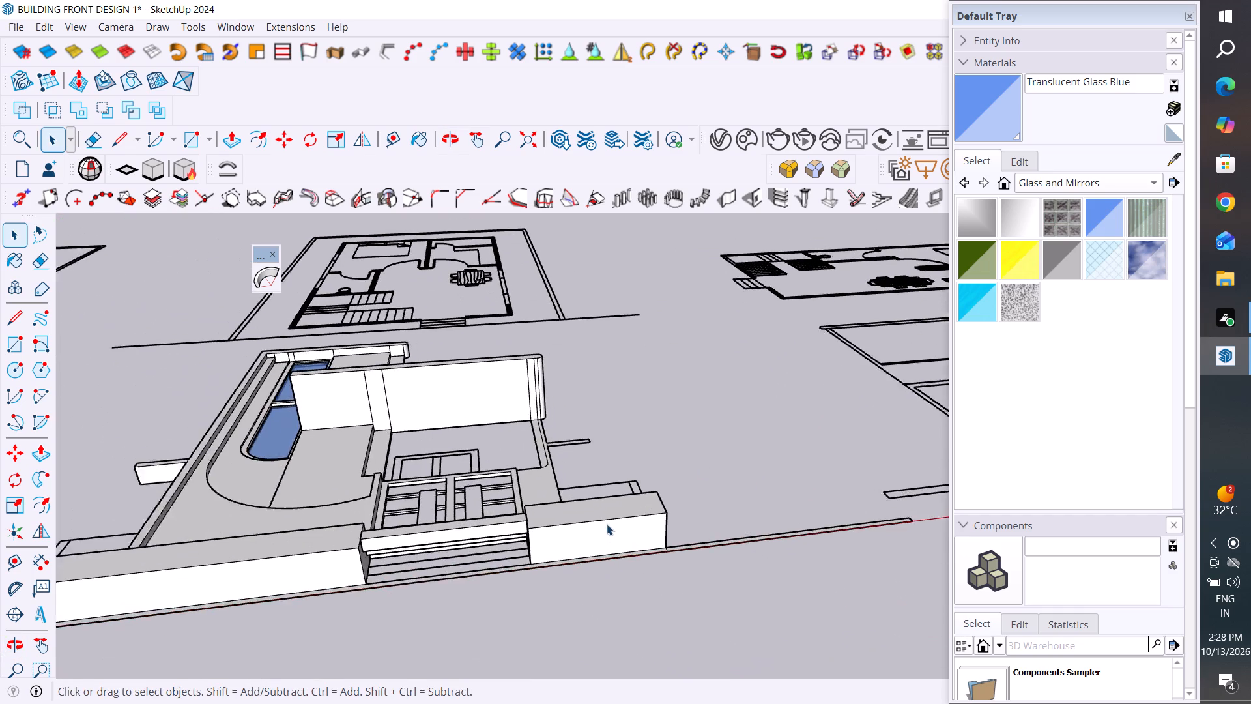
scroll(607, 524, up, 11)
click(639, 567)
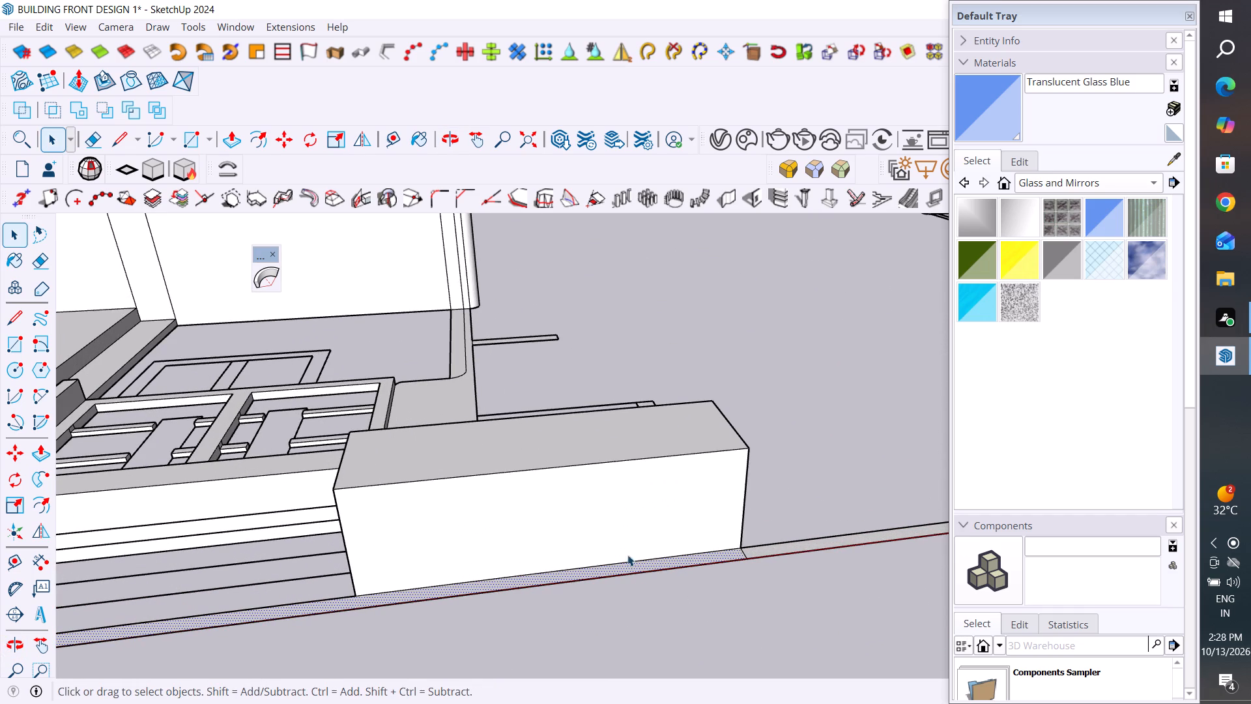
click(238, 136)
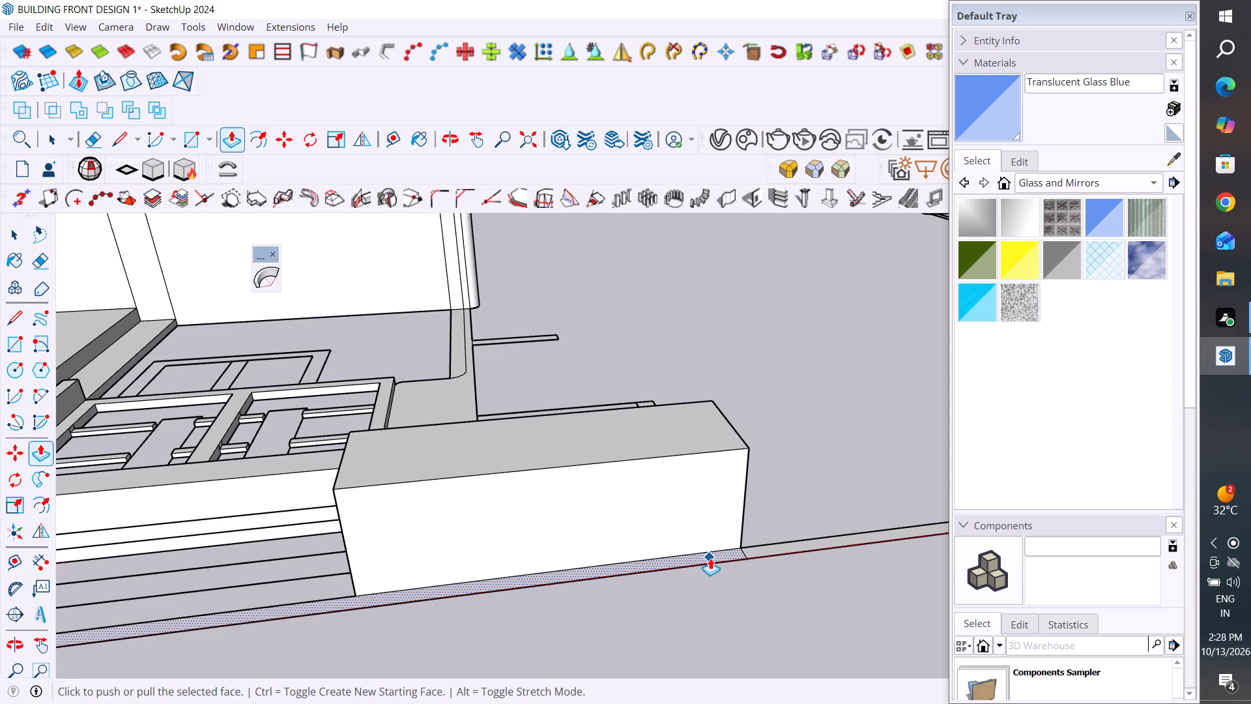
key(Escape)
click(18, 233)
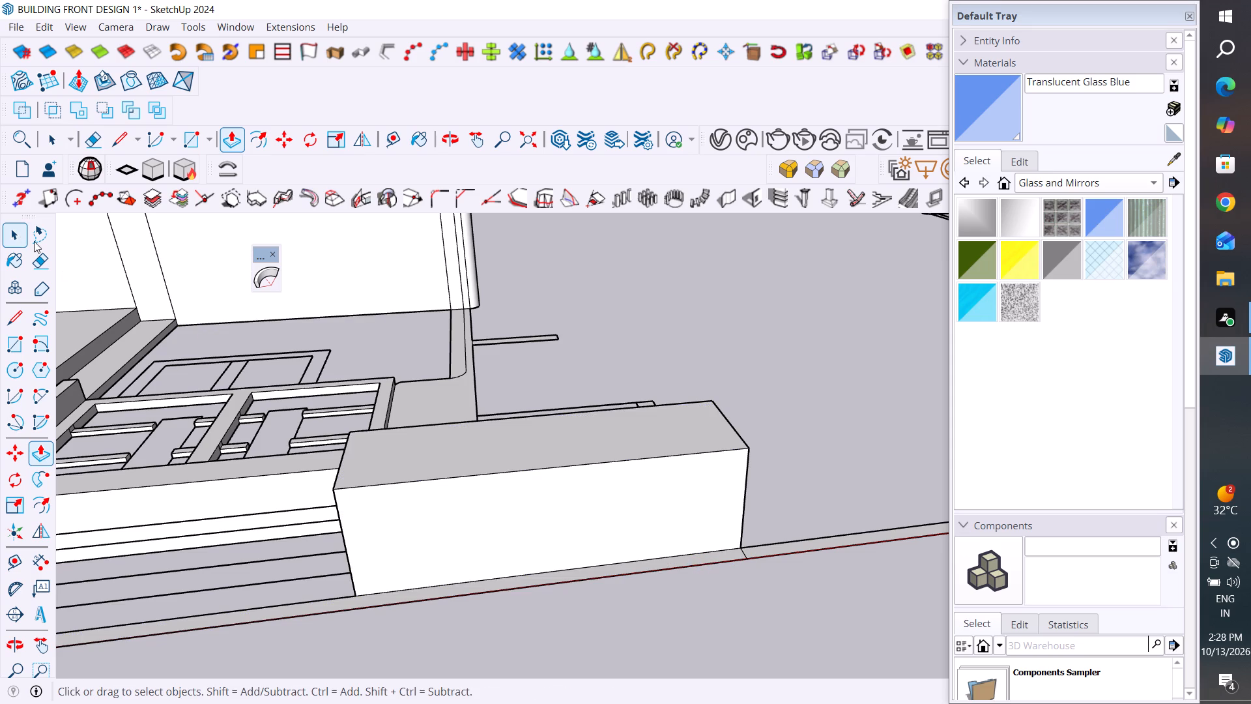
Delete the short edge crossing the ground strip at the outer corner of the plinth block away from the tower.
scroll(771, 541, up, 10)
click(706, 566)
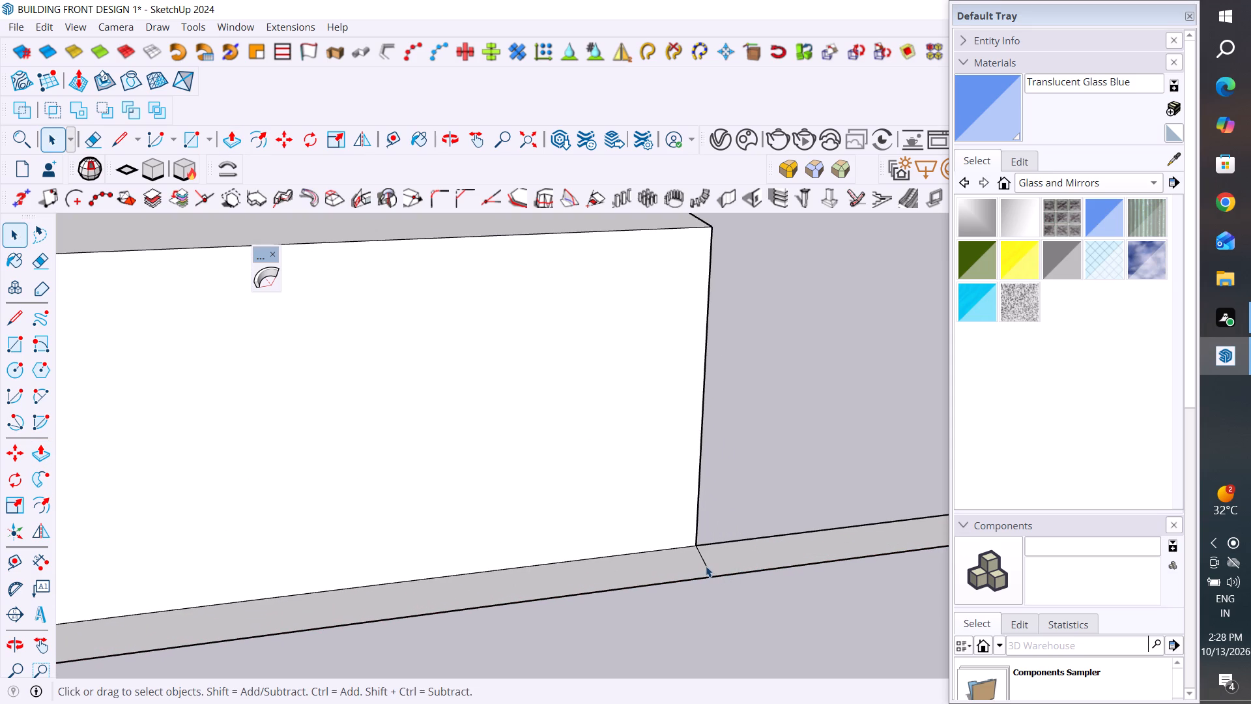
key(Delete)
Delete the leftover vertical edge near the outer end of the tower-side plinth's front face.
scroll(706, 566, down, 19)
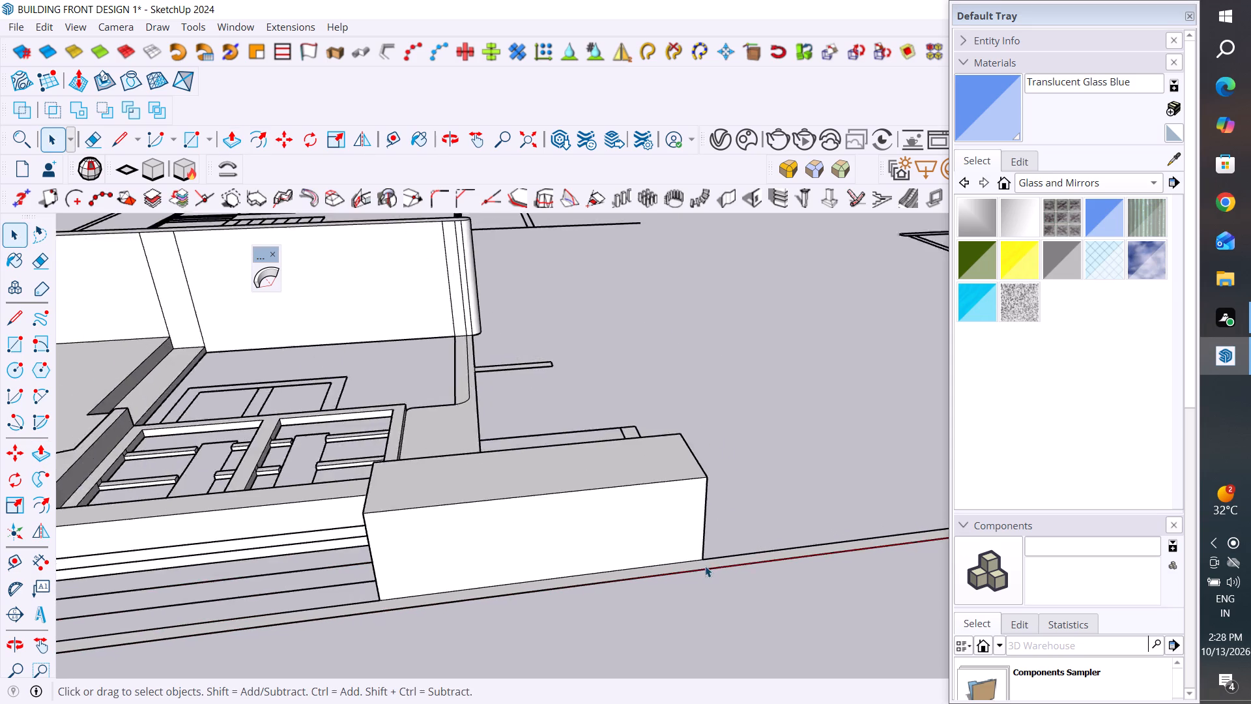
scroll(705, 566, down, 9)
scroll(109, 649, up, 5)
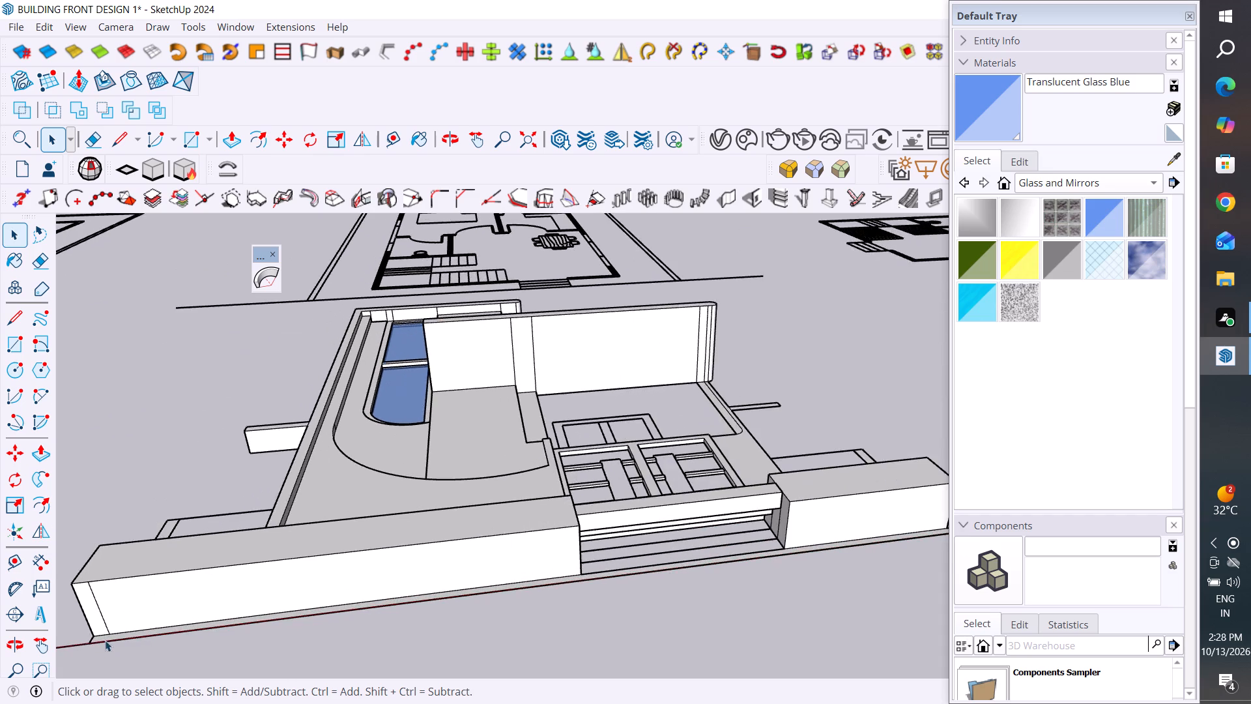
scroll(105, 622, up, 5)
click(105, 622)
key(Delete)
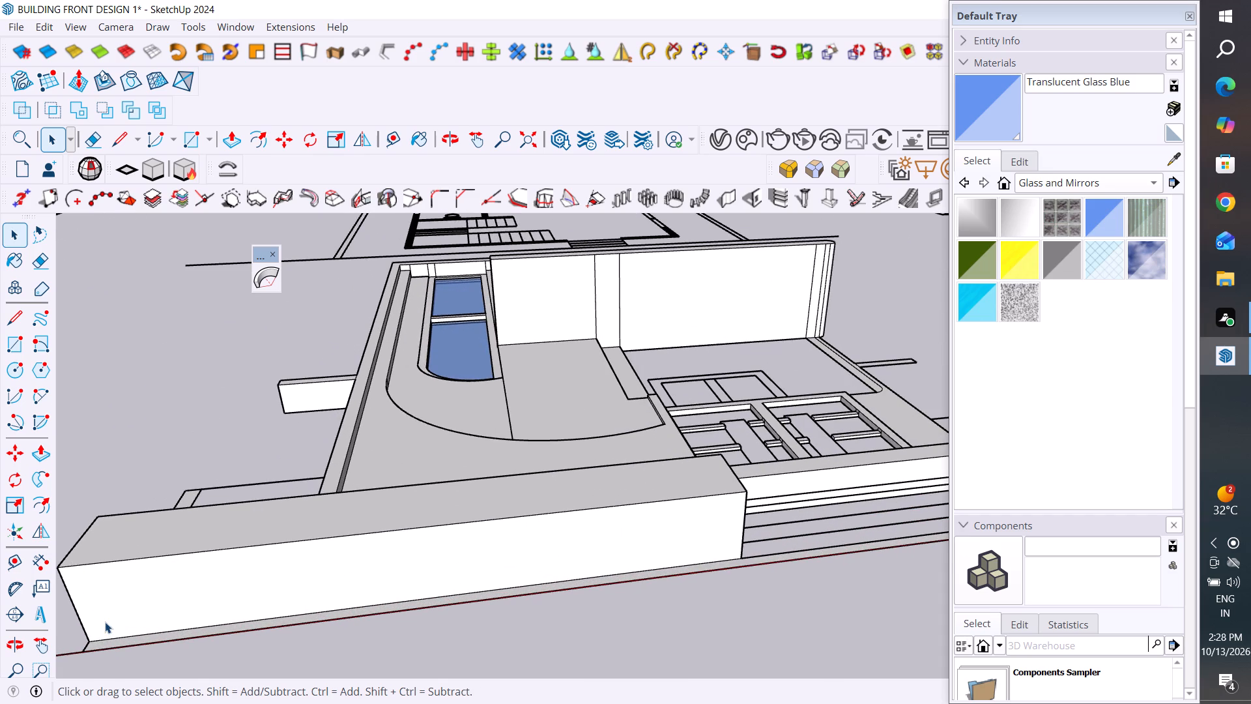
Pull the long ground strip below the plinth blocks and steps outward until it is flush with the plinth's front face.
scroll(105, 622, down, 10)
middle_drag(880, 464, 878, 479)
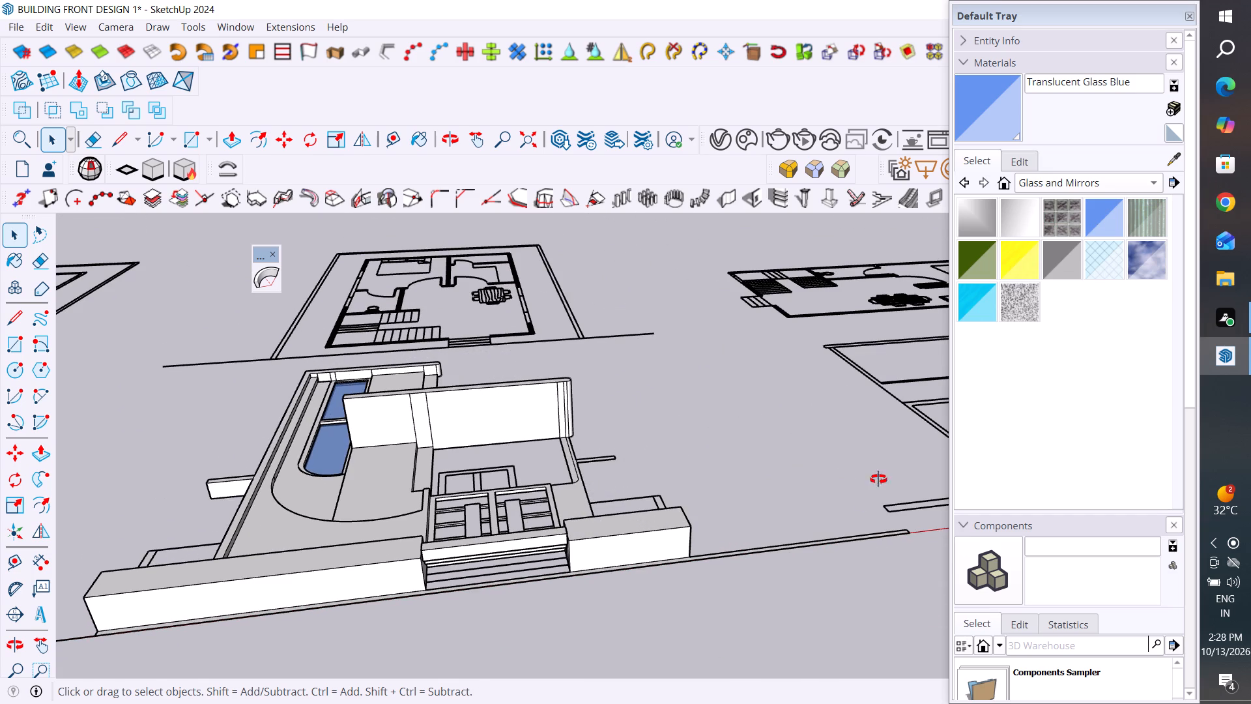
middle_drag(878, 479, 836, 544)
scroll(956, 388, down, 6)
scroll(611, 429, down, 10)
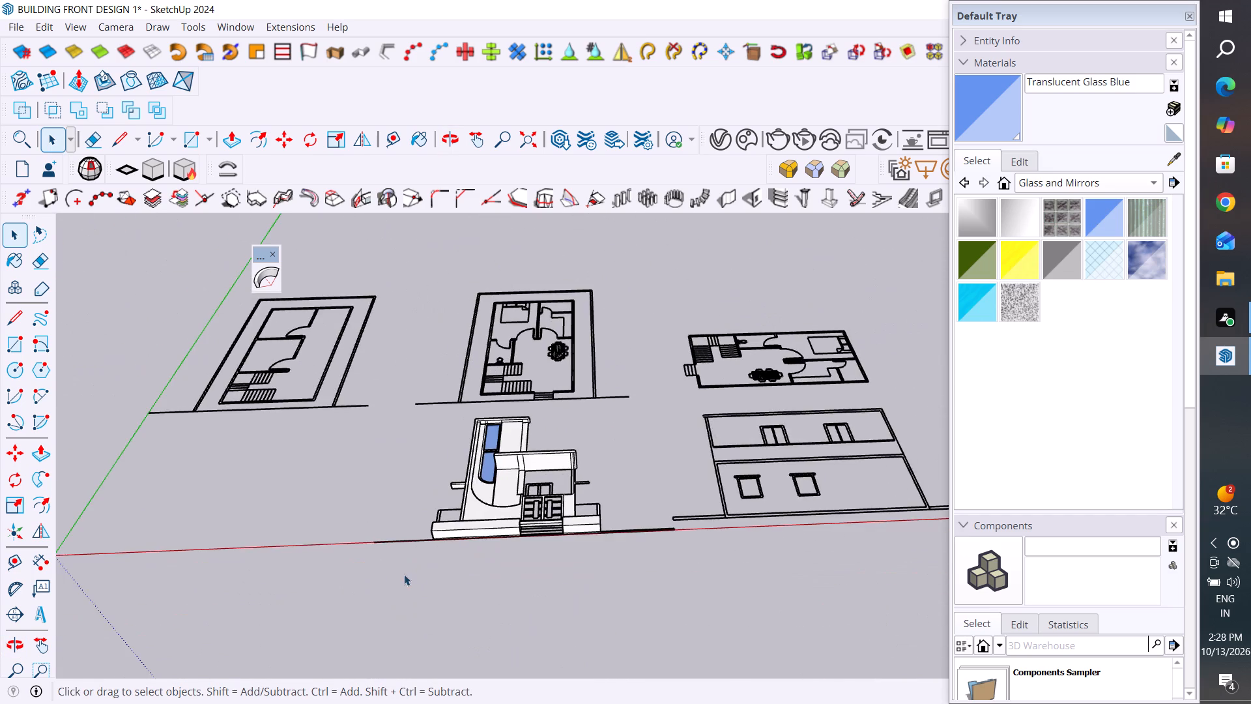
scroll(404, 574, up, 15)
scroll(414, 467, down, 5)
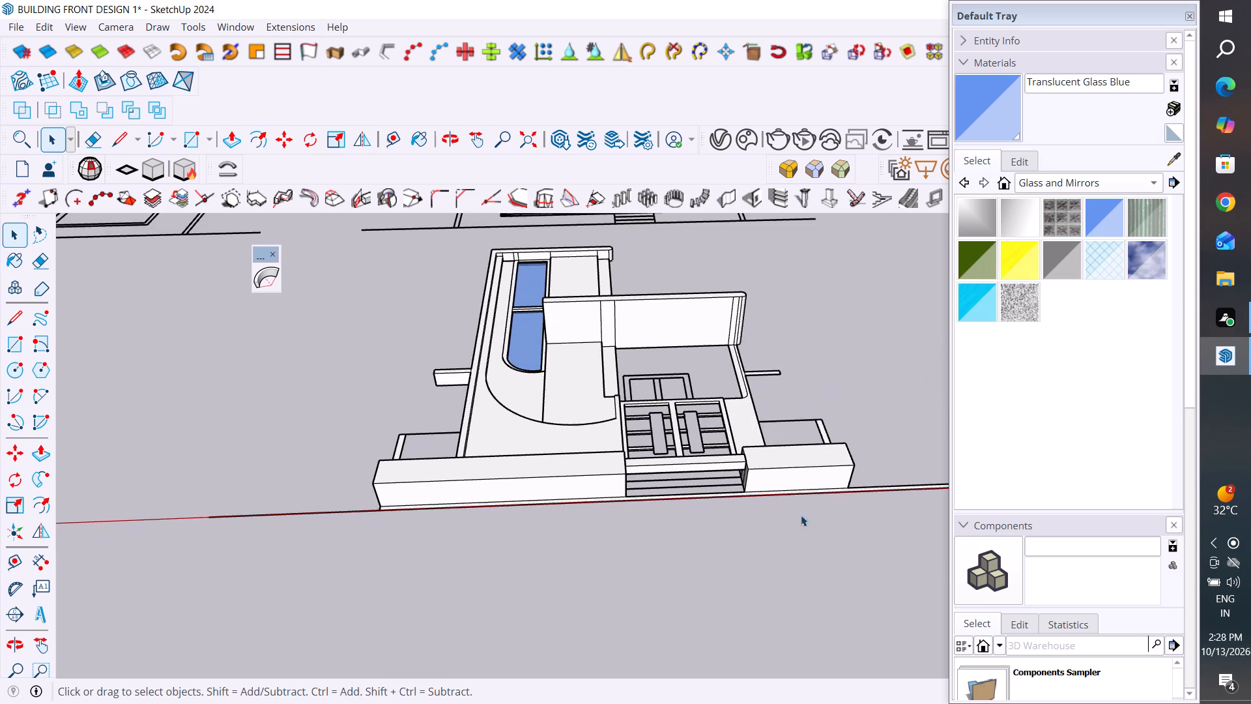
scroll(814, 497, up, 5)
scroll(268, 480, down, 5)
middle_drag(681, 458, 688, 485)
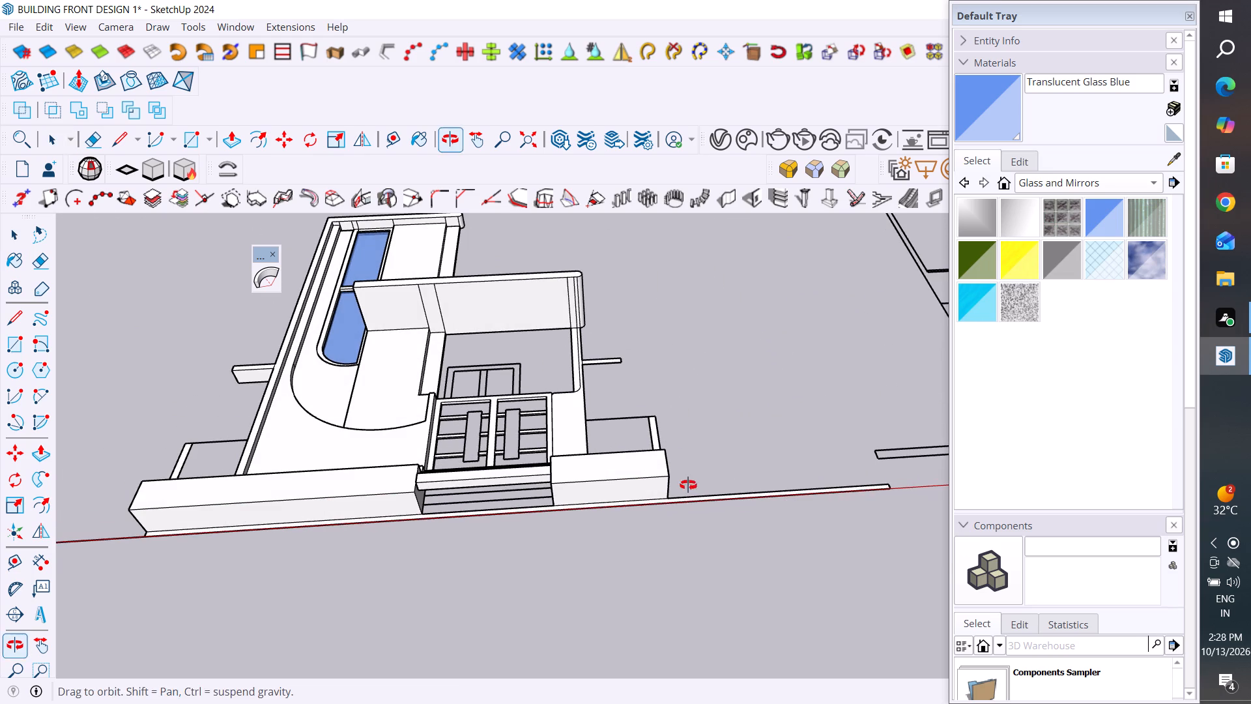
click(231, 141)
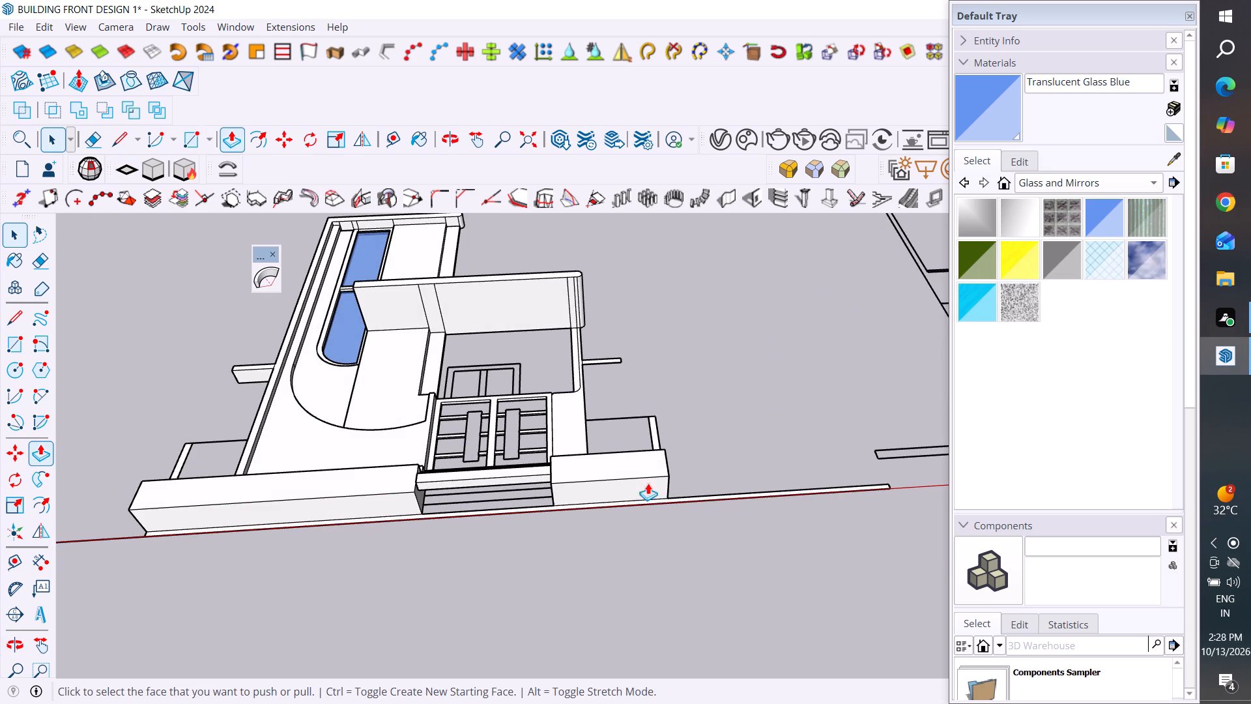
scroll(702, 489, up, 9)
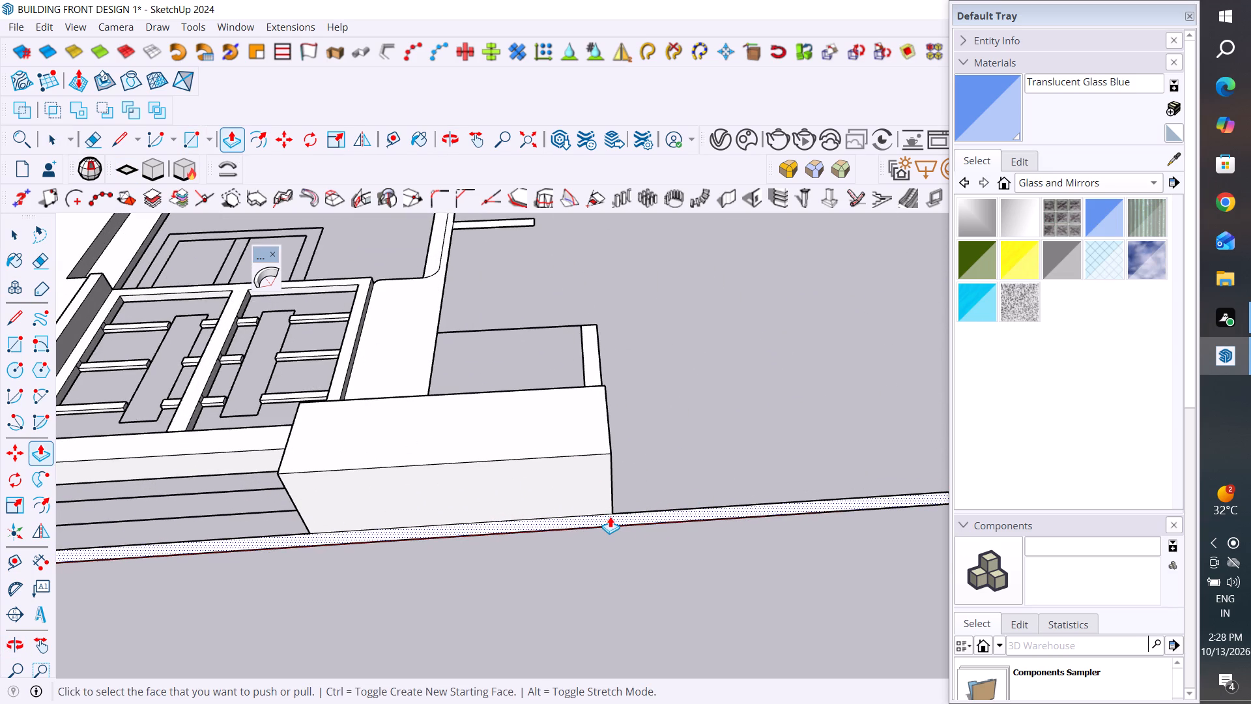
click(610, 516)
click(624, 306)
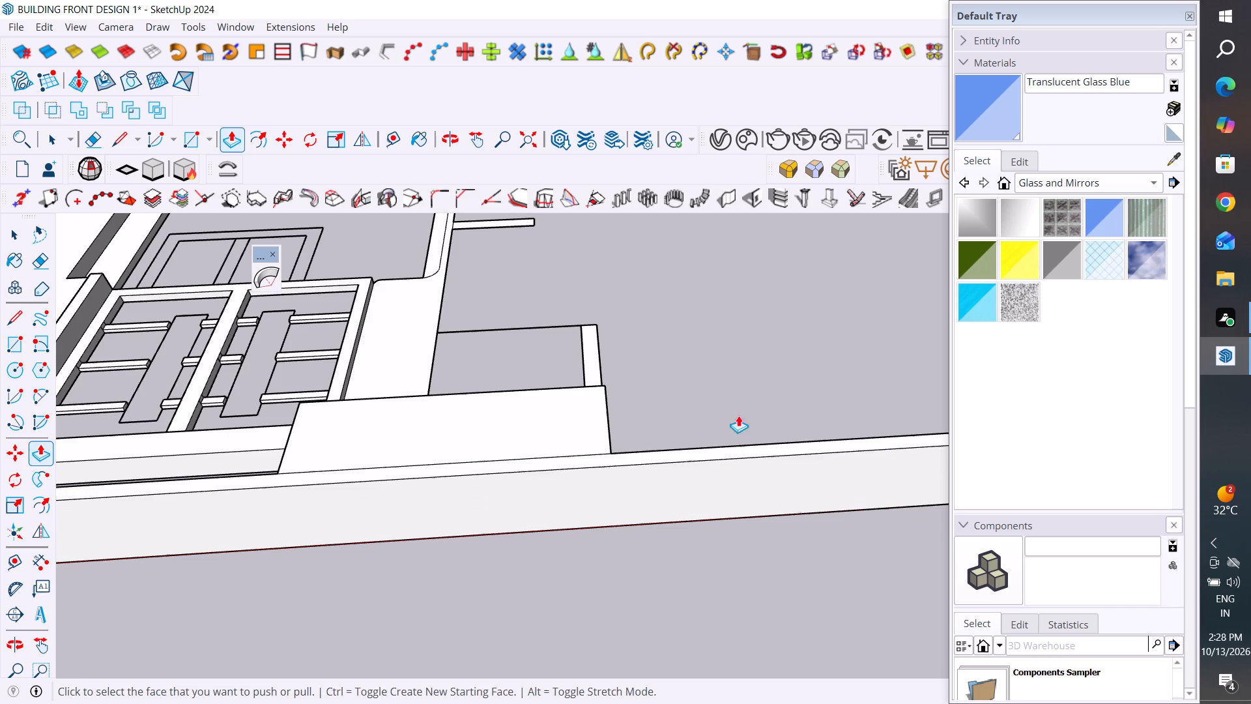
Examine the whole facade and its ground strip from oblique, front and overhead angles.
scroll(778, 323, down, 4)
middle_drag(782, 298, 697, 613)
scroll(781, 316, down, 4)
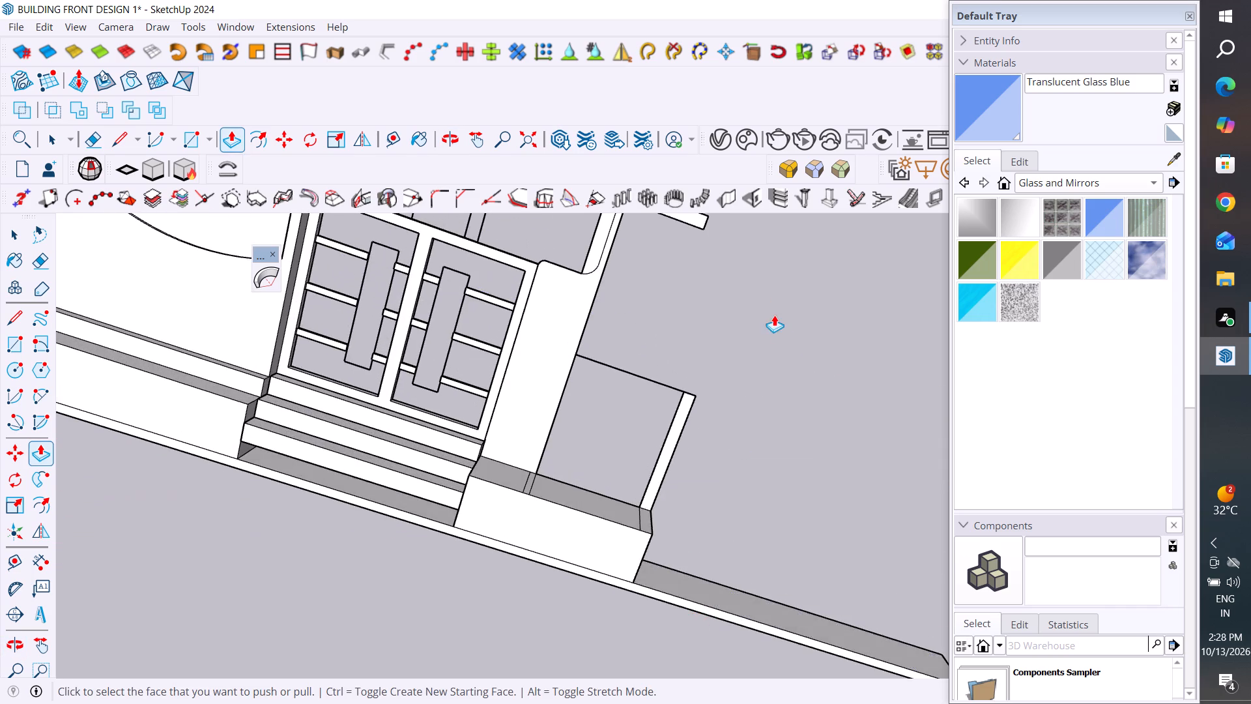
scroll(774, 315, down, 1)
middle_drag(425, 528, 569, 359)
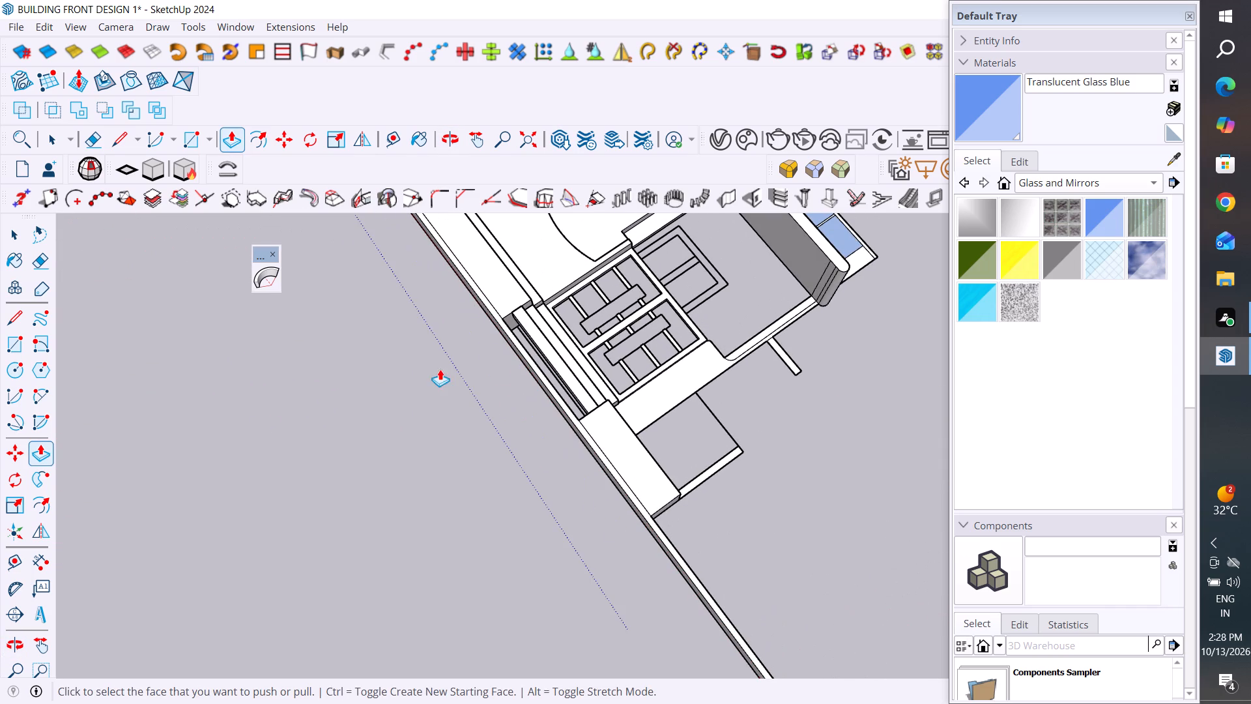
click(16, 240)
scroll(358, 558, down, 7)
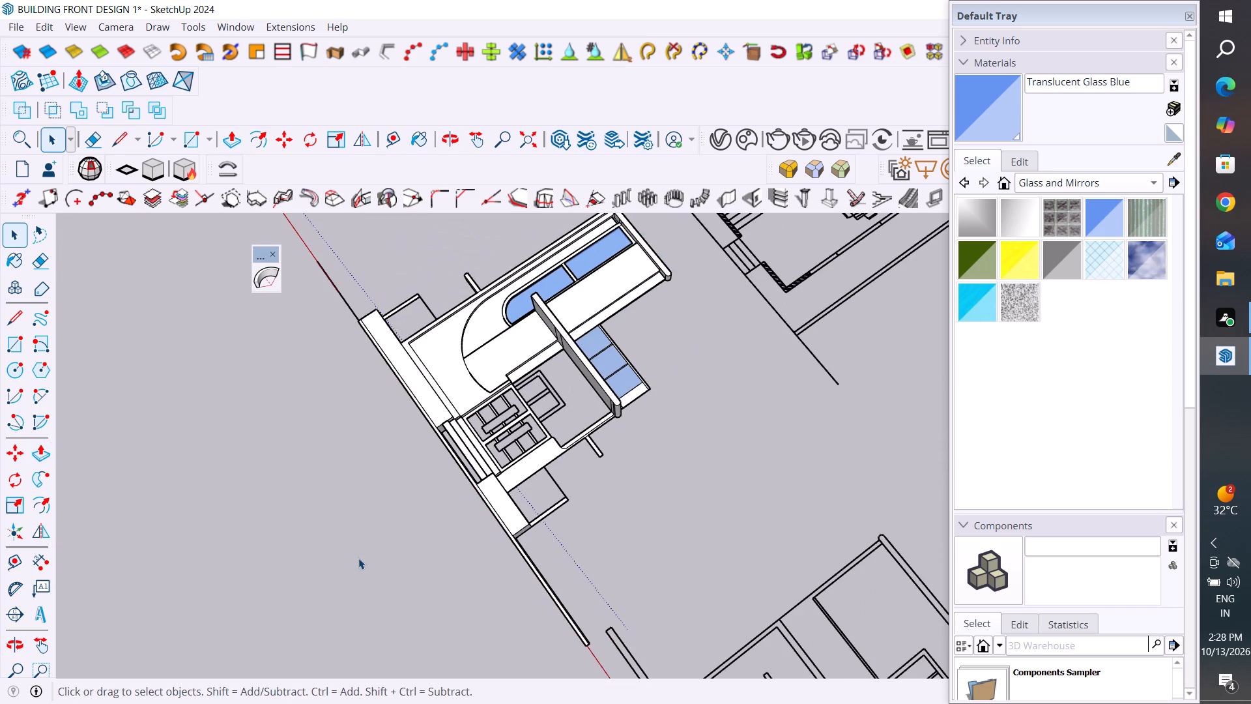
middle_drag(675, 440, 706, 319)
middle_drag(504, 503, 753, 497)
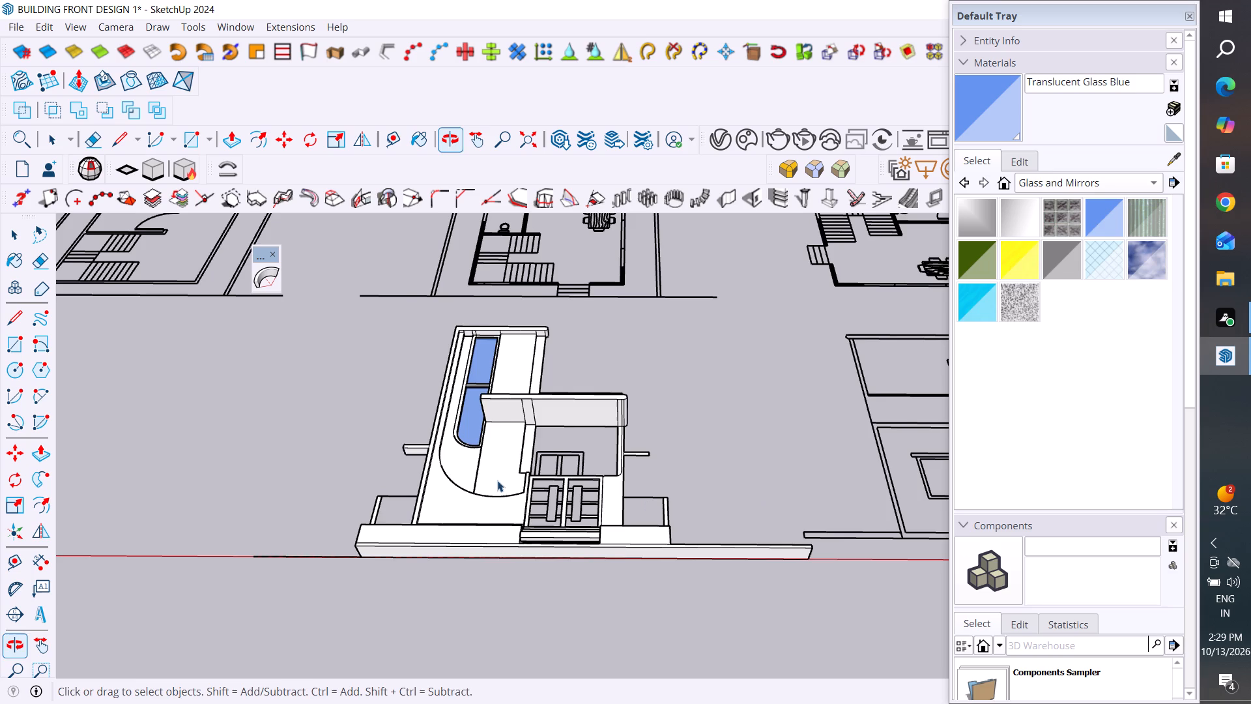
middle_drag(405, 501, 477, 610)
scroll(440, 553, down, 10)
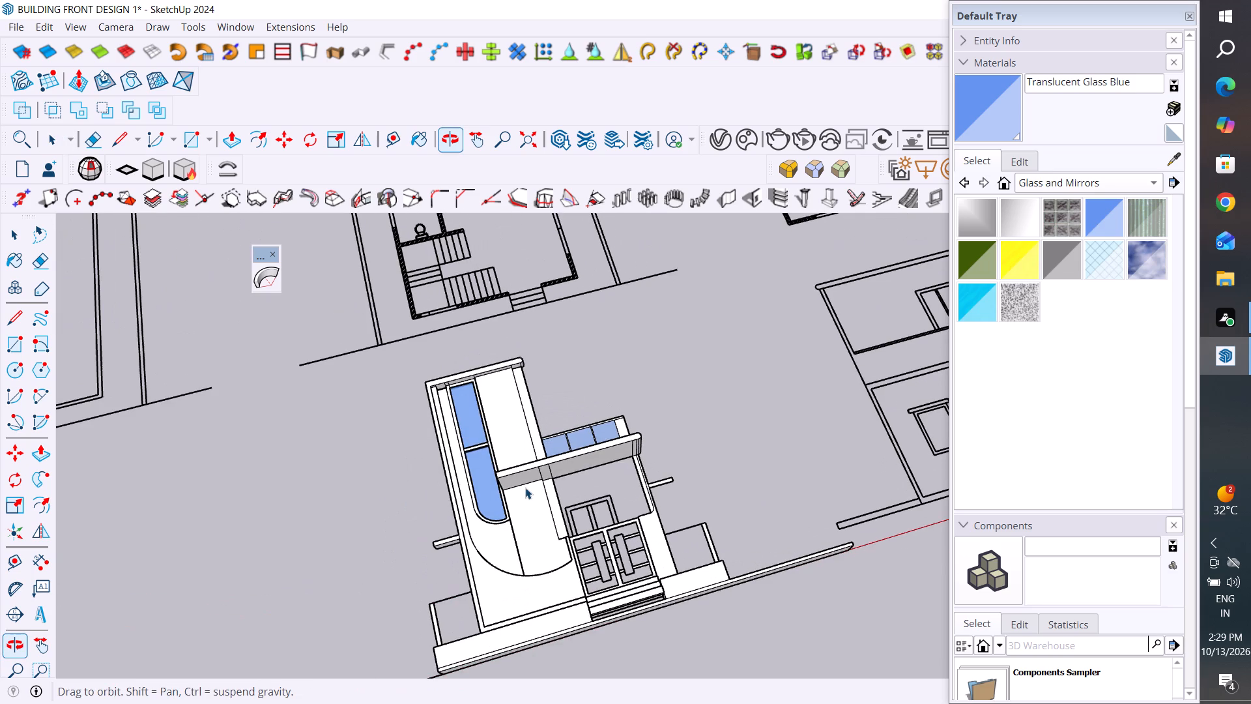
scroll(526, 488, down, 16)
middle_drag(557, 552, 526, 489)
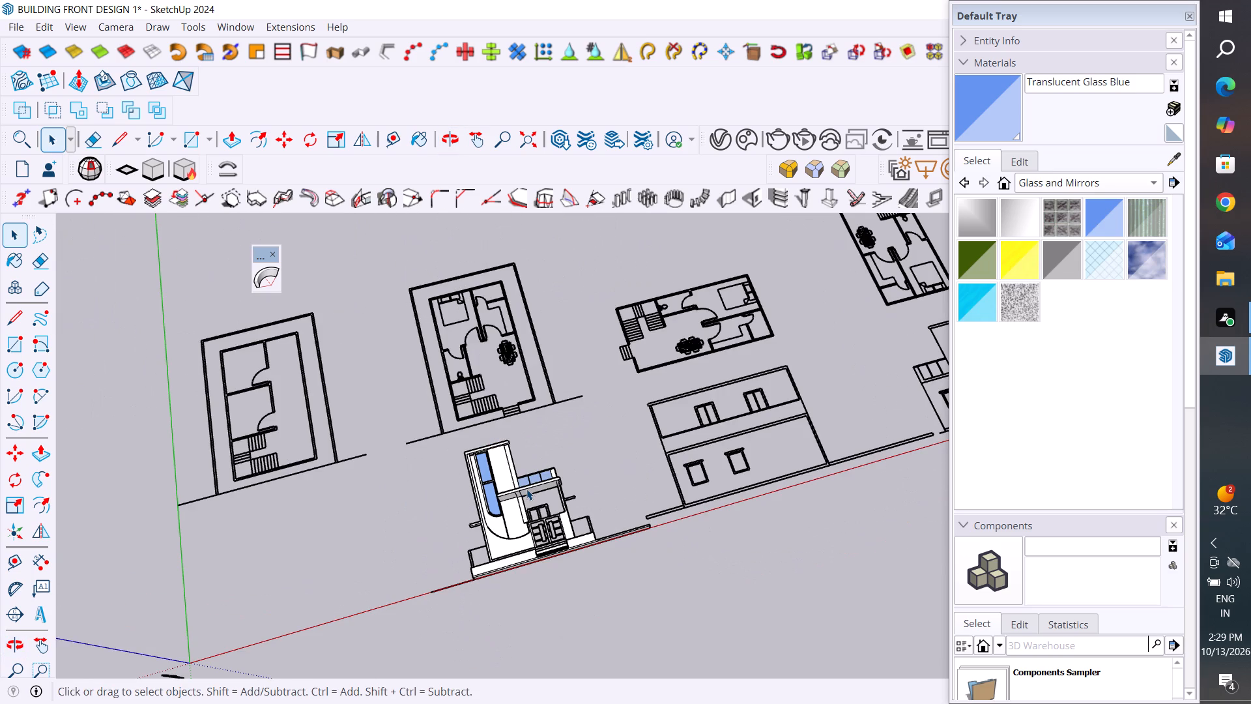
middle_drag(526, 489, 538, 677)
scroll(626, 591, up, 8)
middle_drag(812, 524, 728, 521)
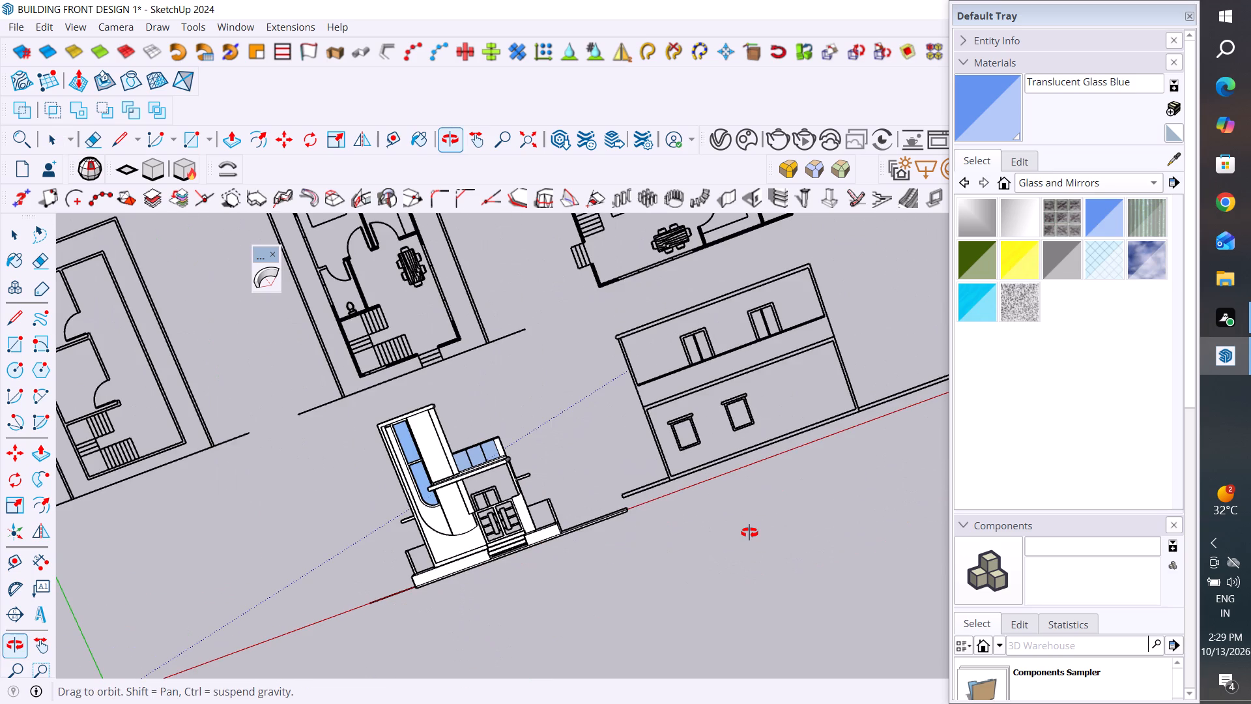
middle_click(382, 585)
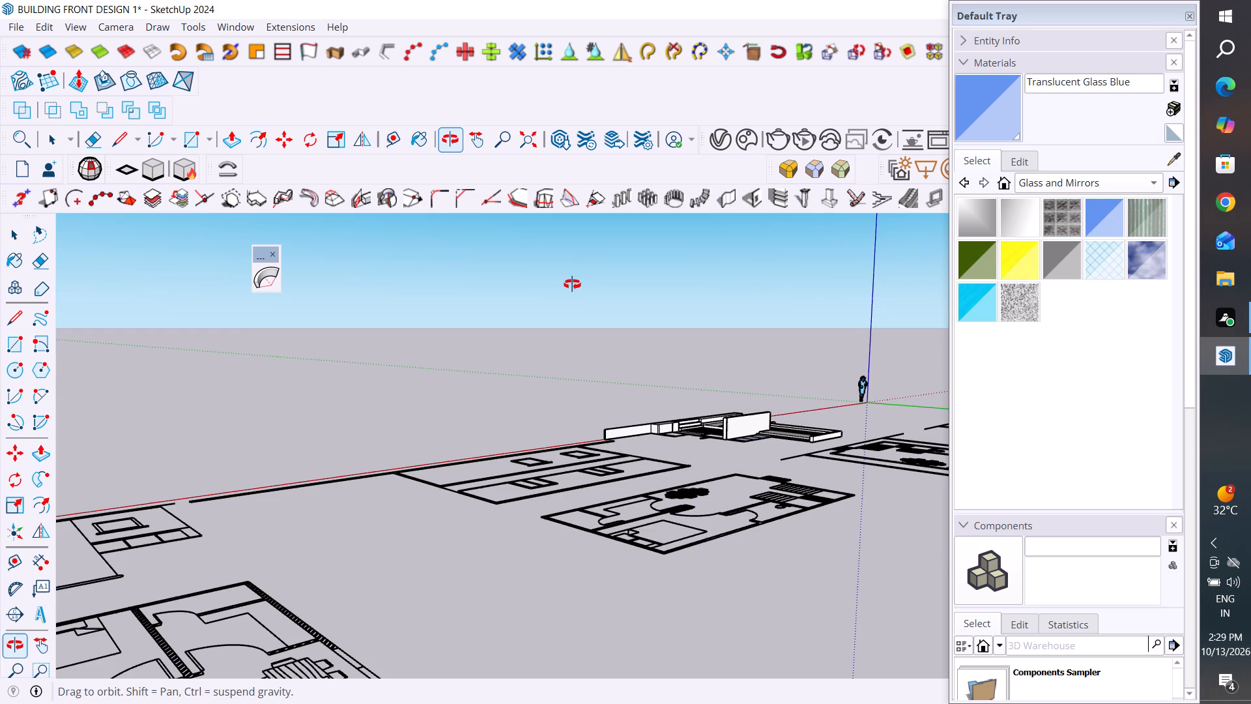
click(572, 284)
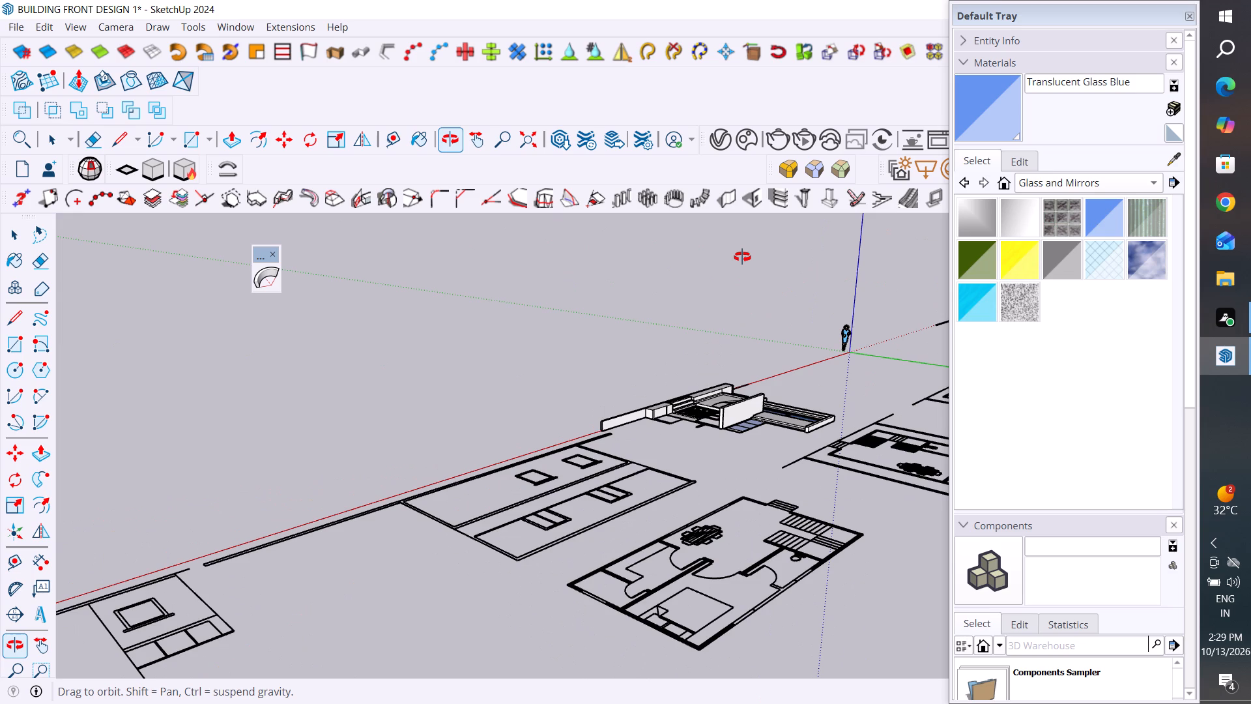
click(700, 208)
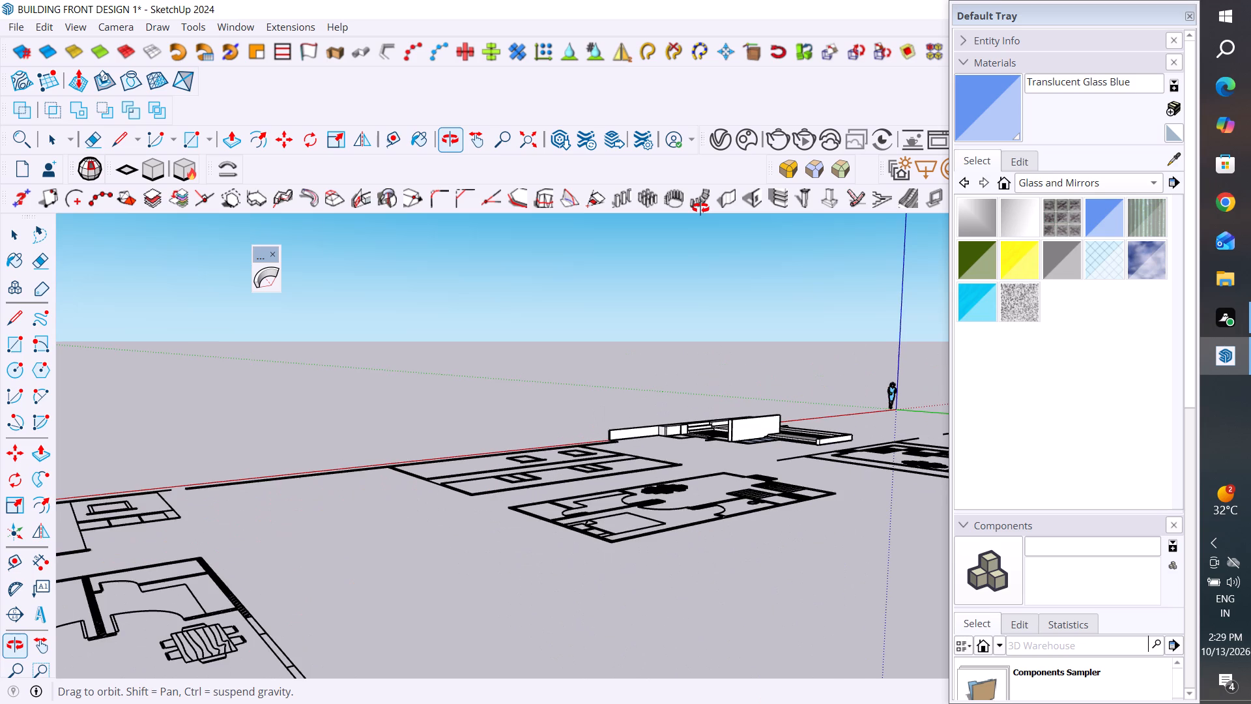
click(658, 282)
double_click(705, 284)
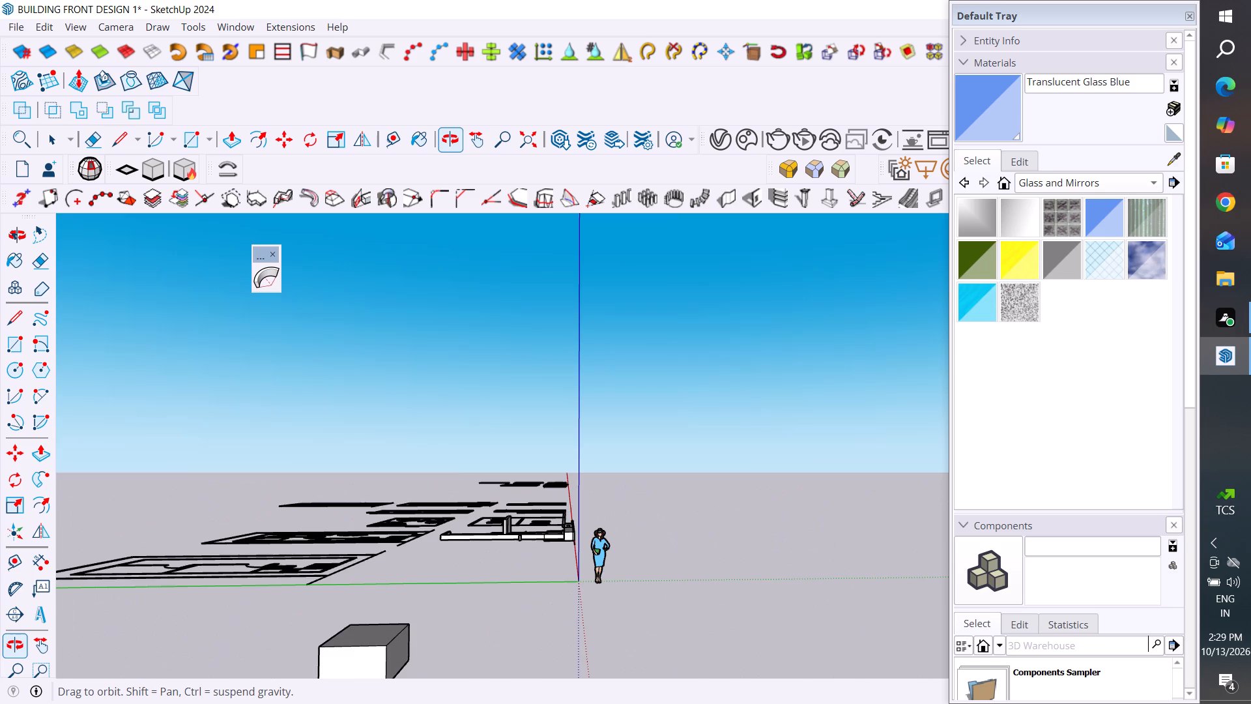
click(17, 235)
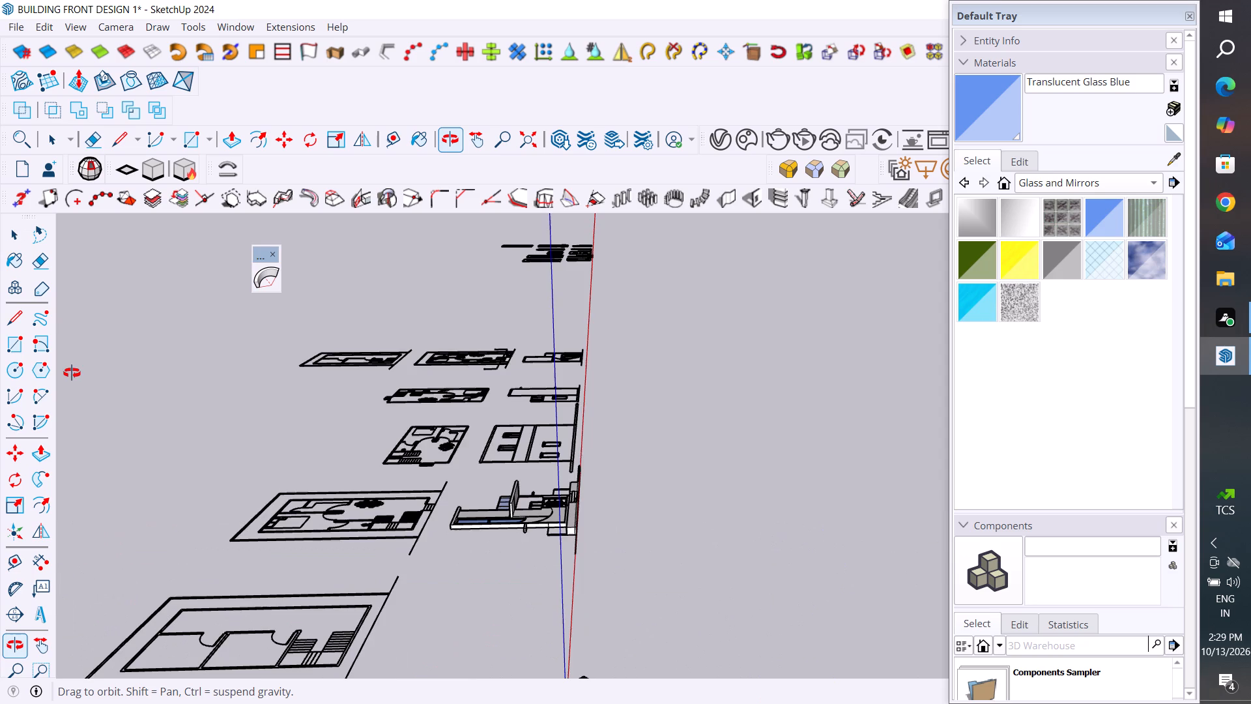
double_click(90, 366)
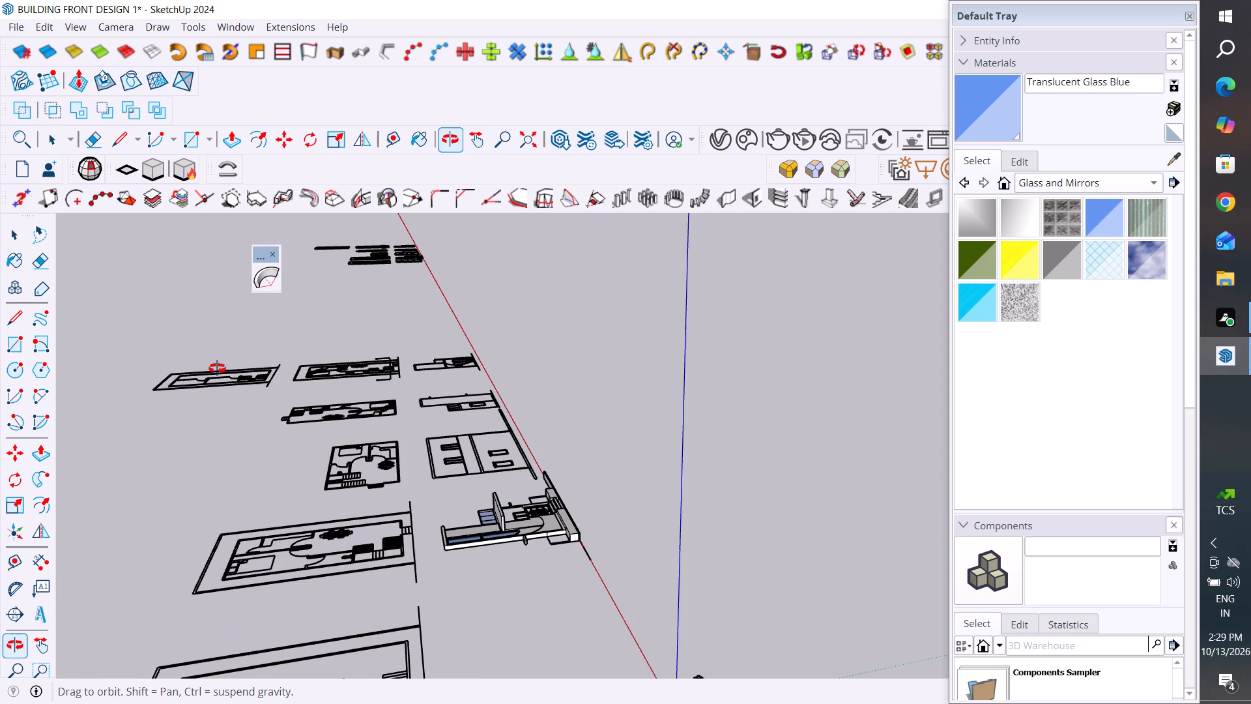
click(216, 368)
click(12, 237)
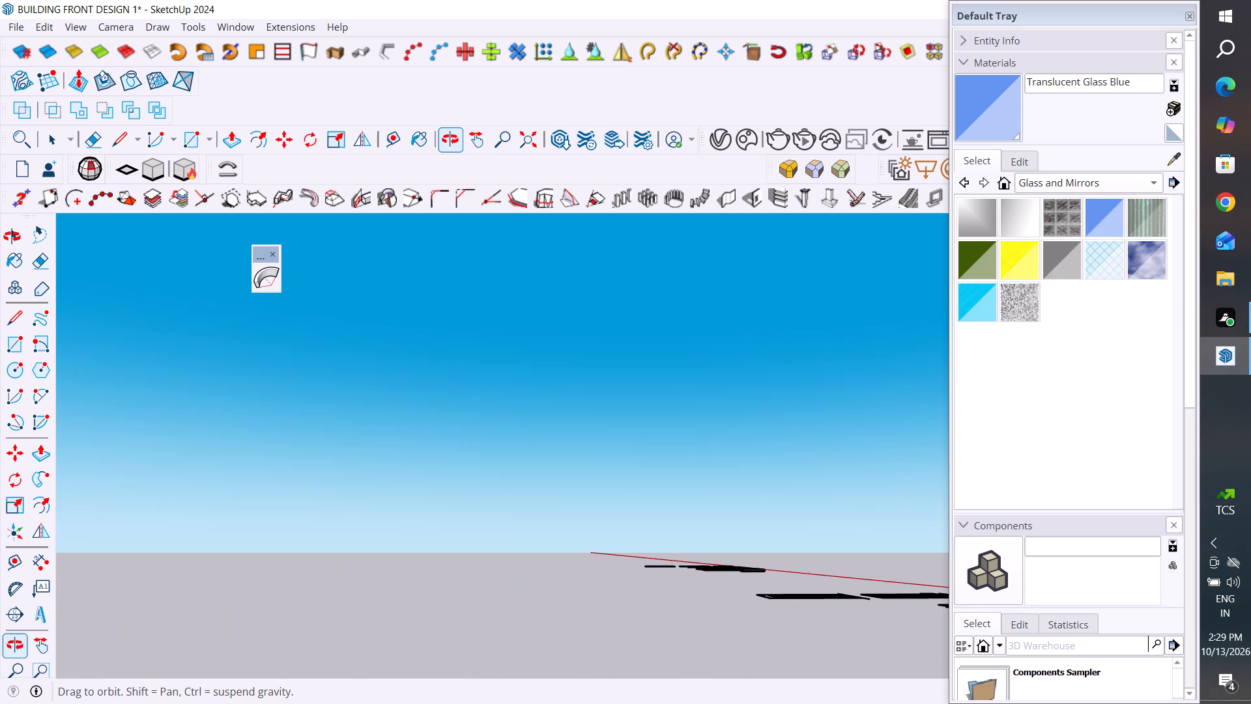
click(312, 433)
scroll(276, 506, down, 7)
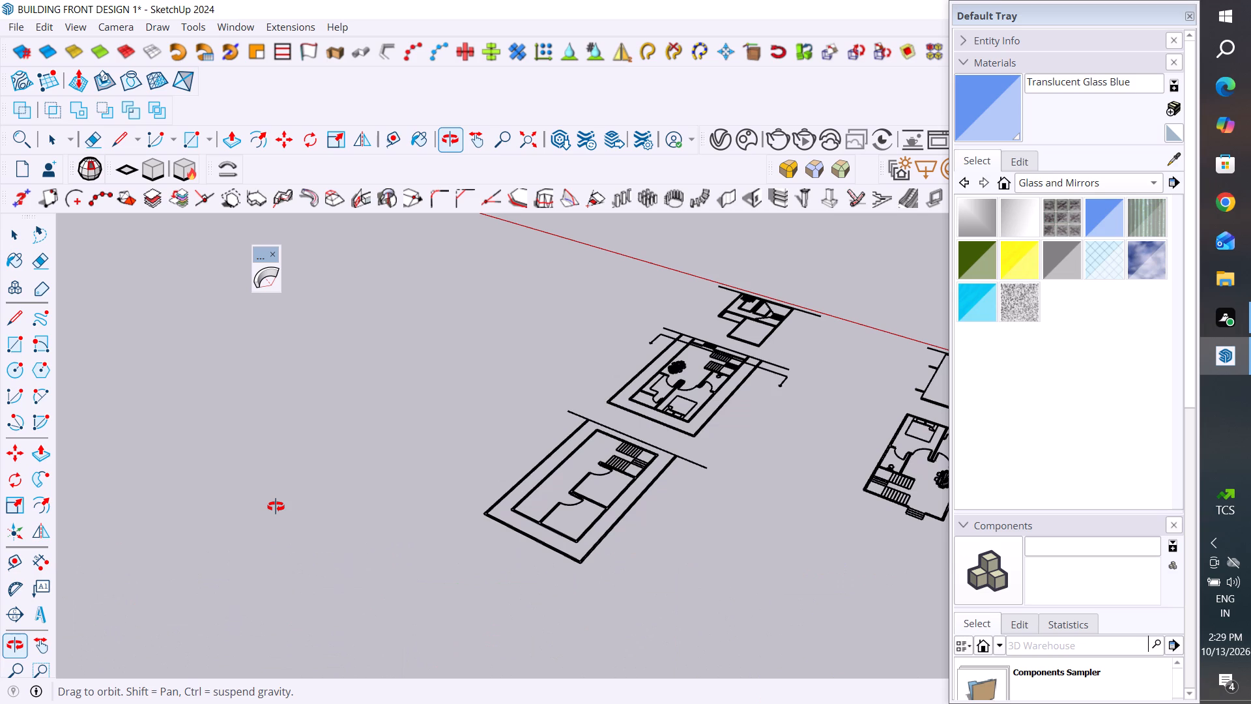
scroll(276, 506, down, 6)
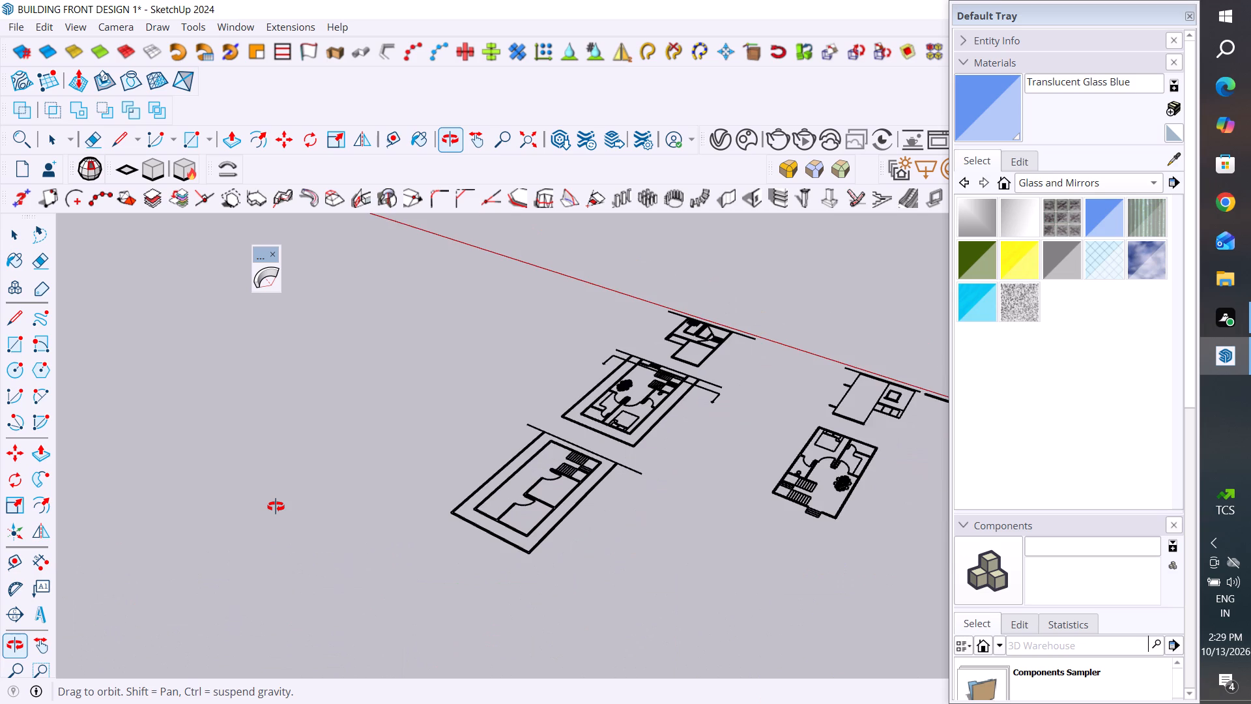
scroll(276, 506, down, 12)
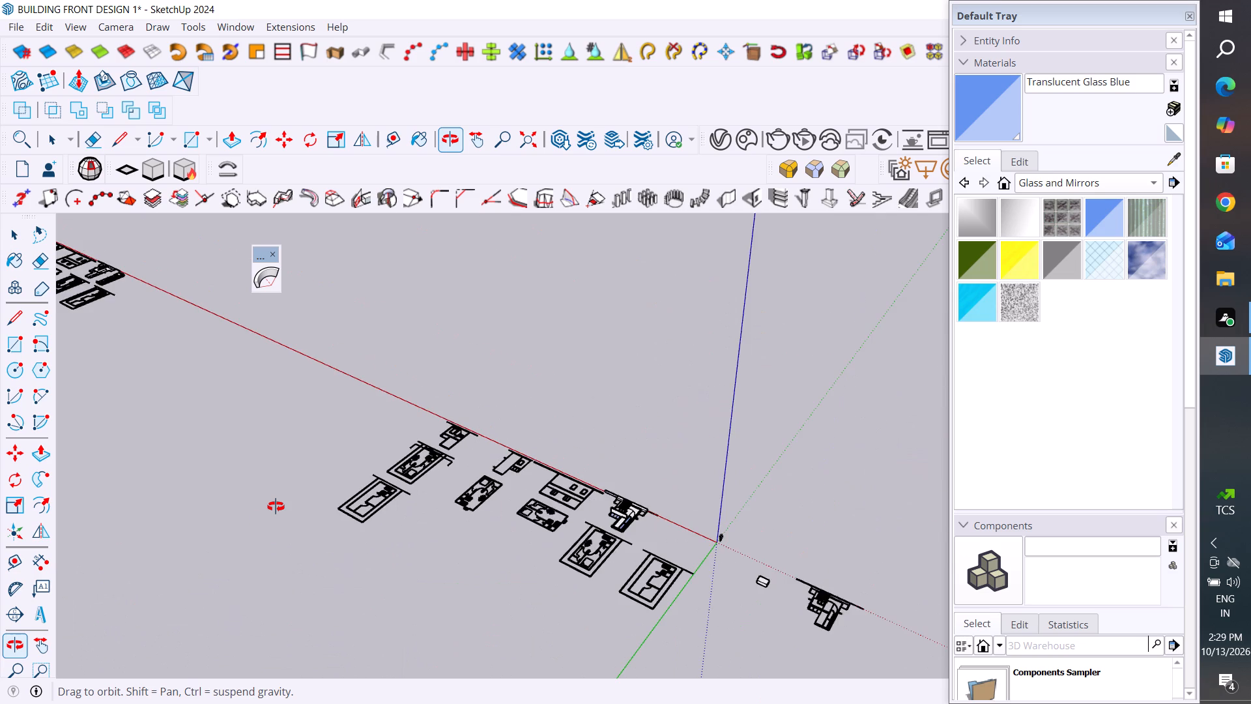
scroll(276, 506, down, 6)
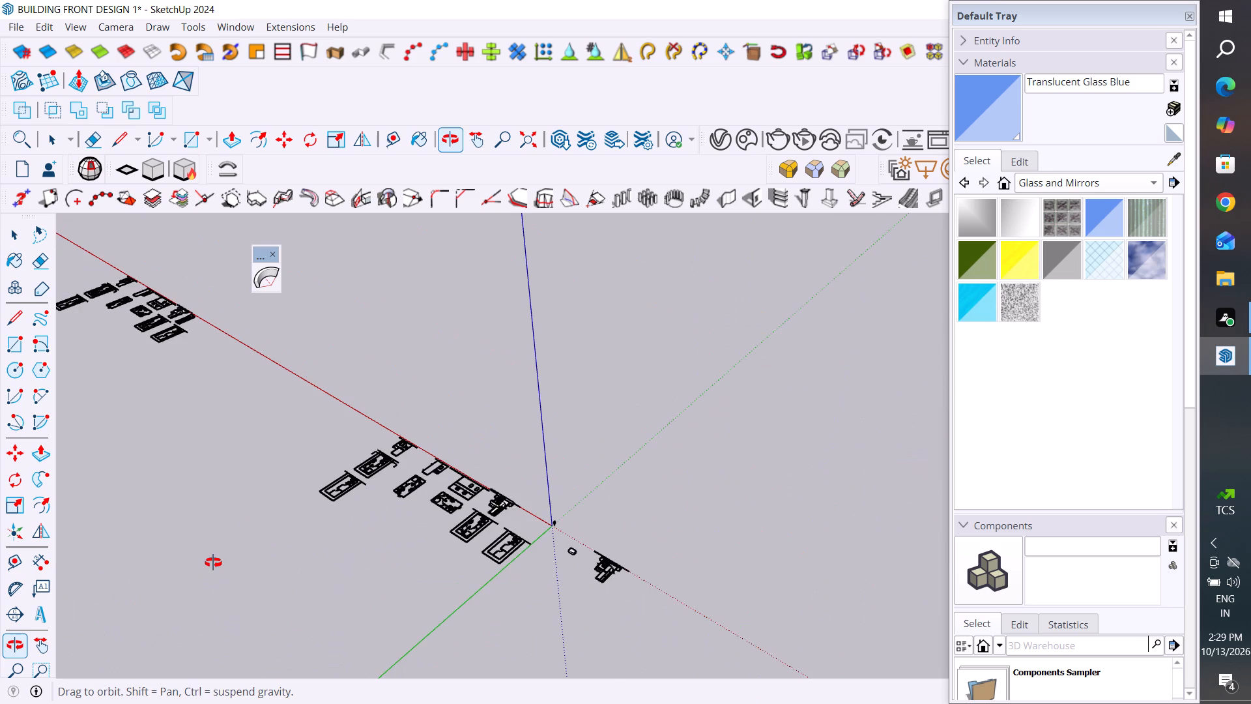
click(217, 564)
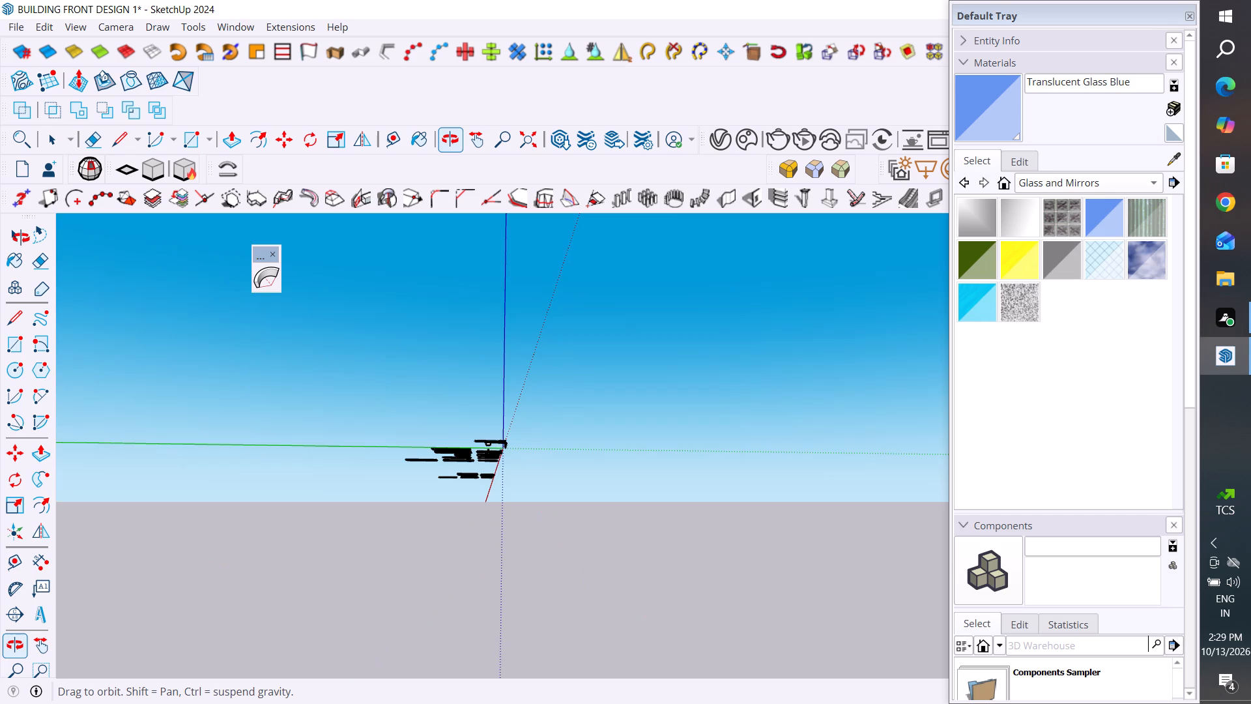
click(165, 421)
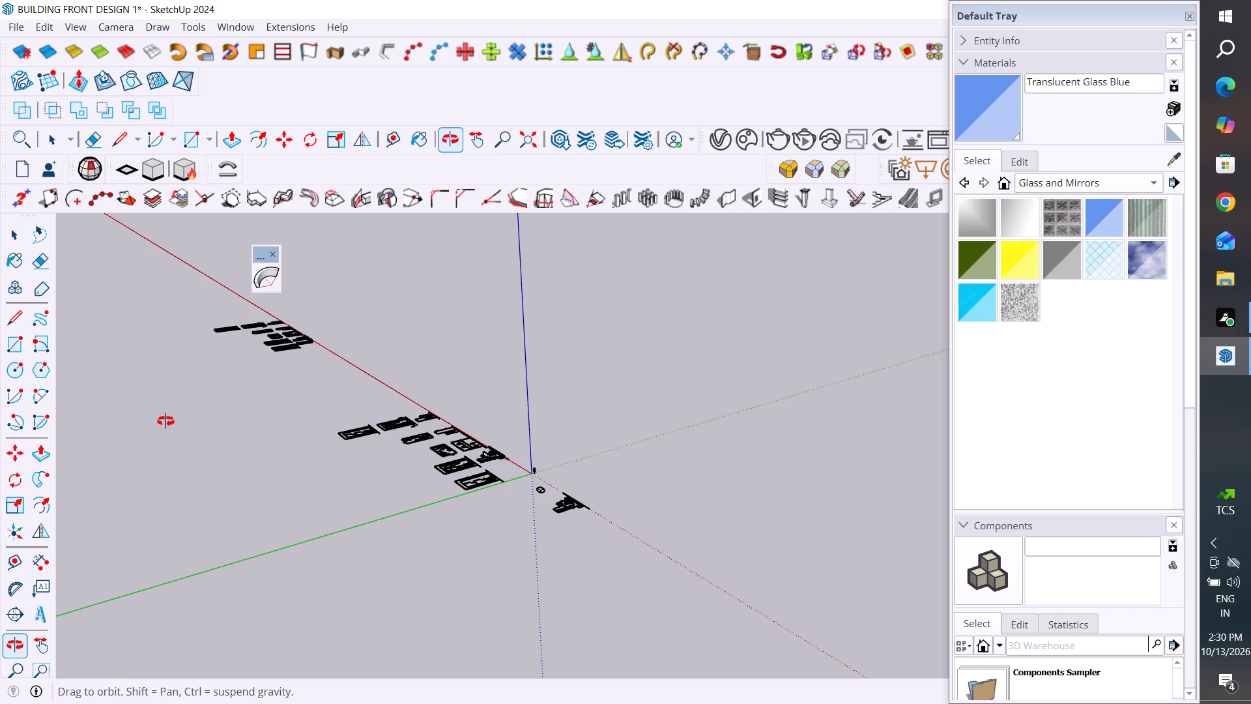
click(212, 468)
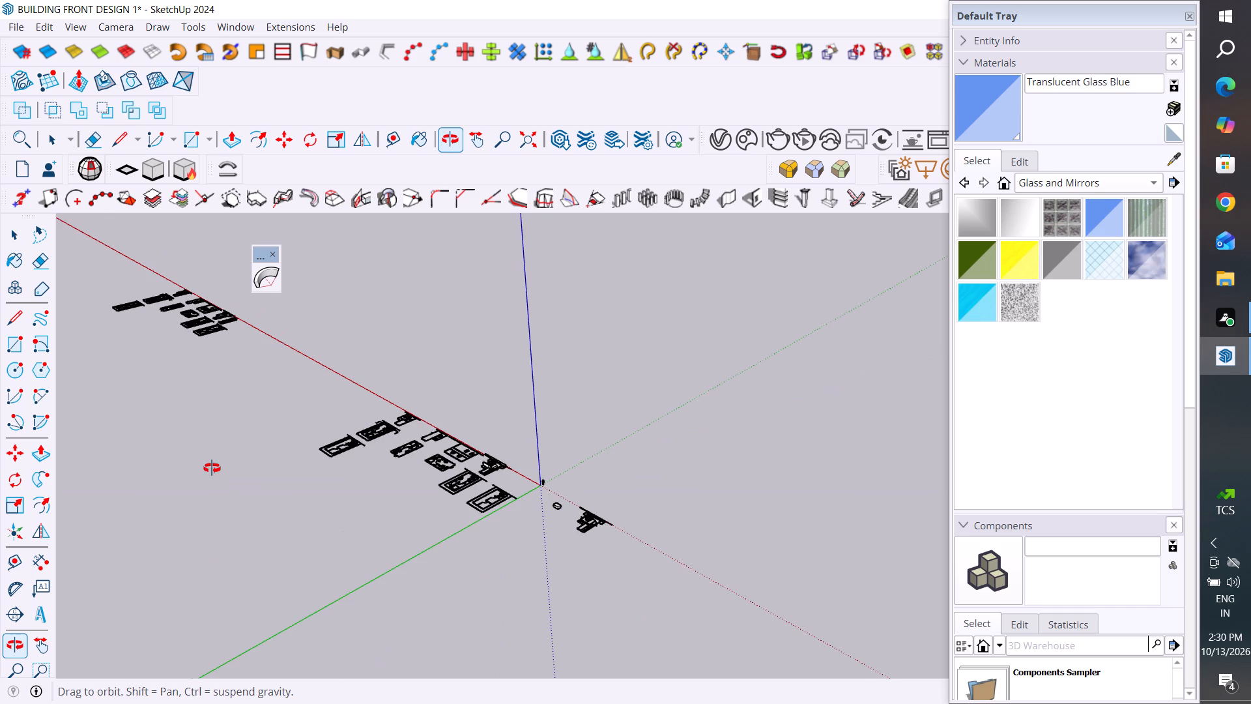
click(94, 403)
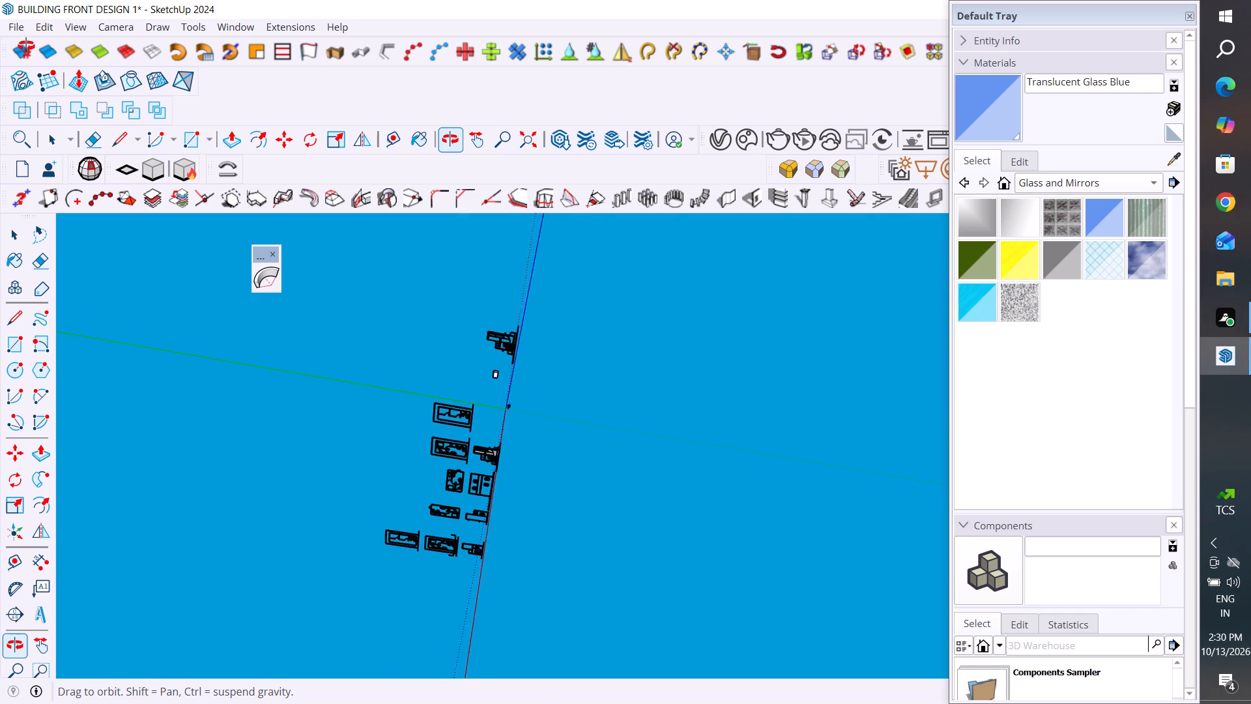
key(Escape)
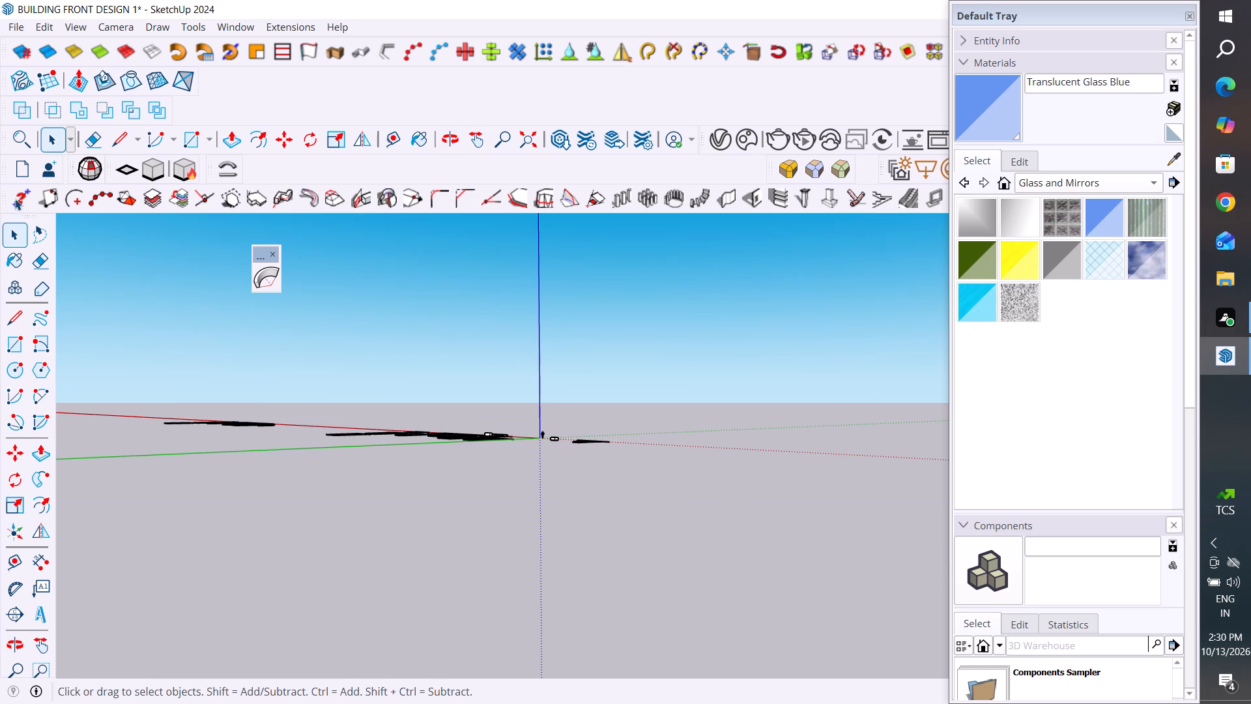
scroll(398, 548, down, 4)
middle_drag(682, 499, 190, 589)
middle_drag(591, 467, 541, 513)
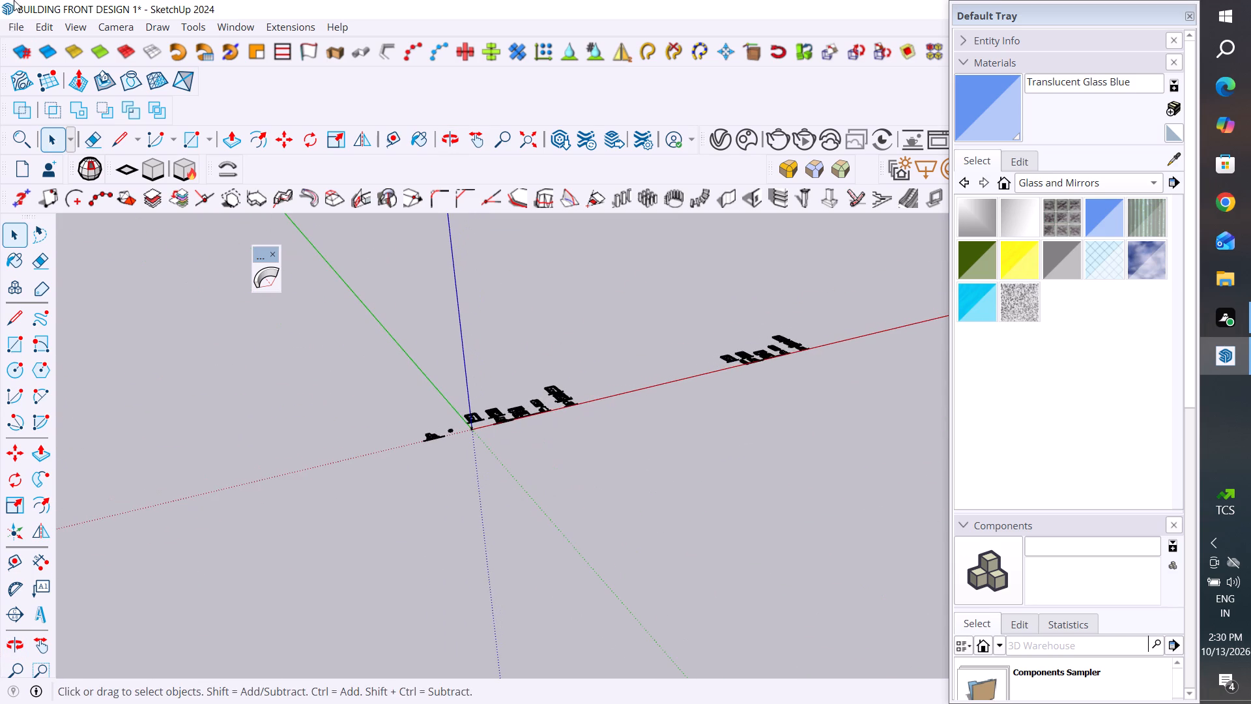
Save the BUILDING FRONT DESIGN 1 model under its existing name.
click(11, 29)
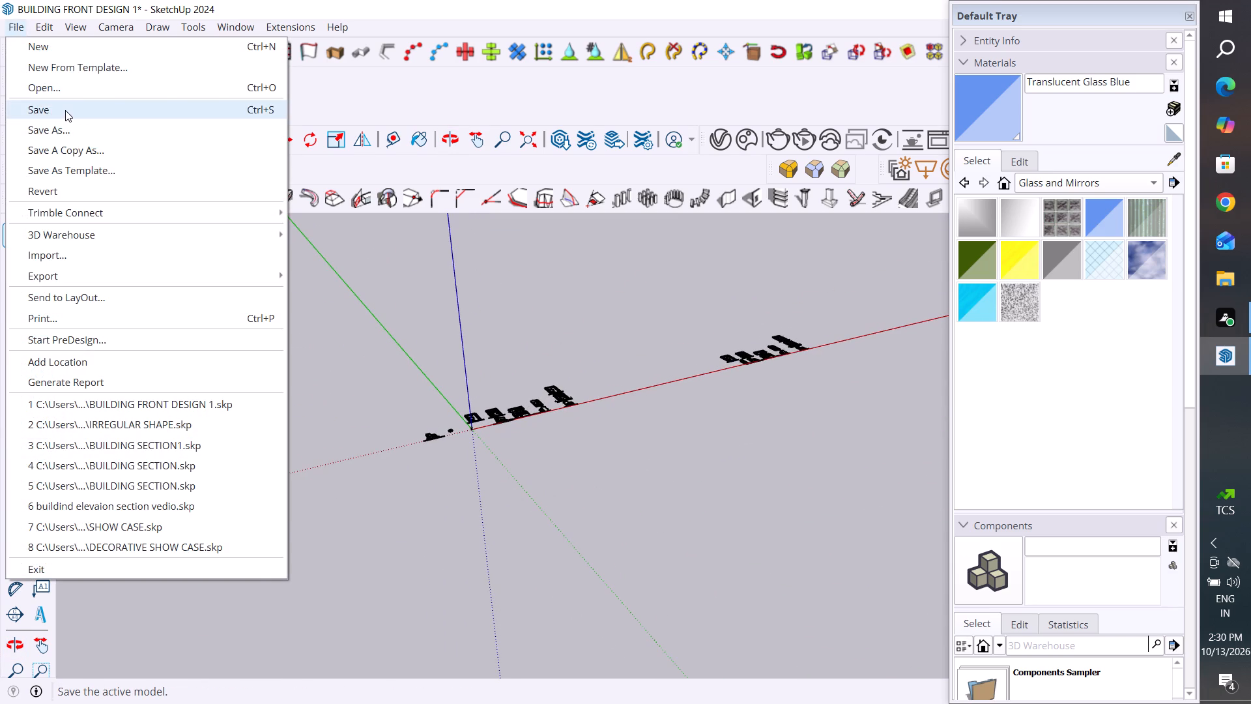
click(65, 110)
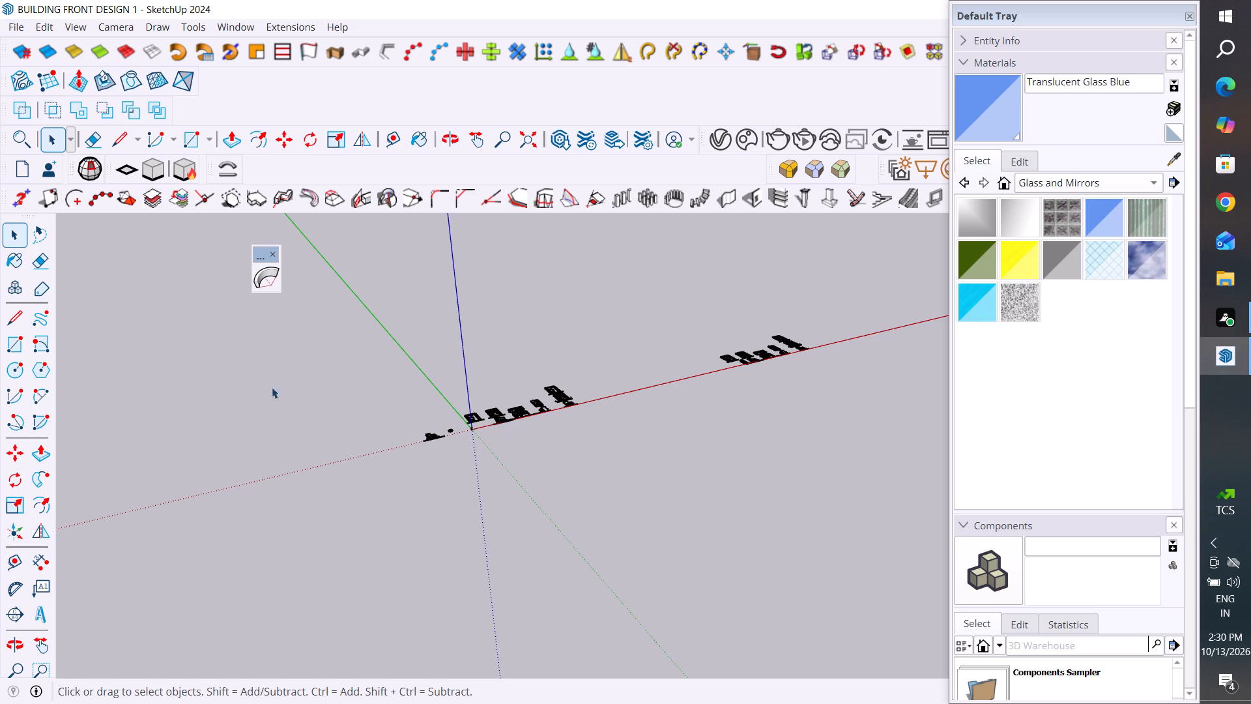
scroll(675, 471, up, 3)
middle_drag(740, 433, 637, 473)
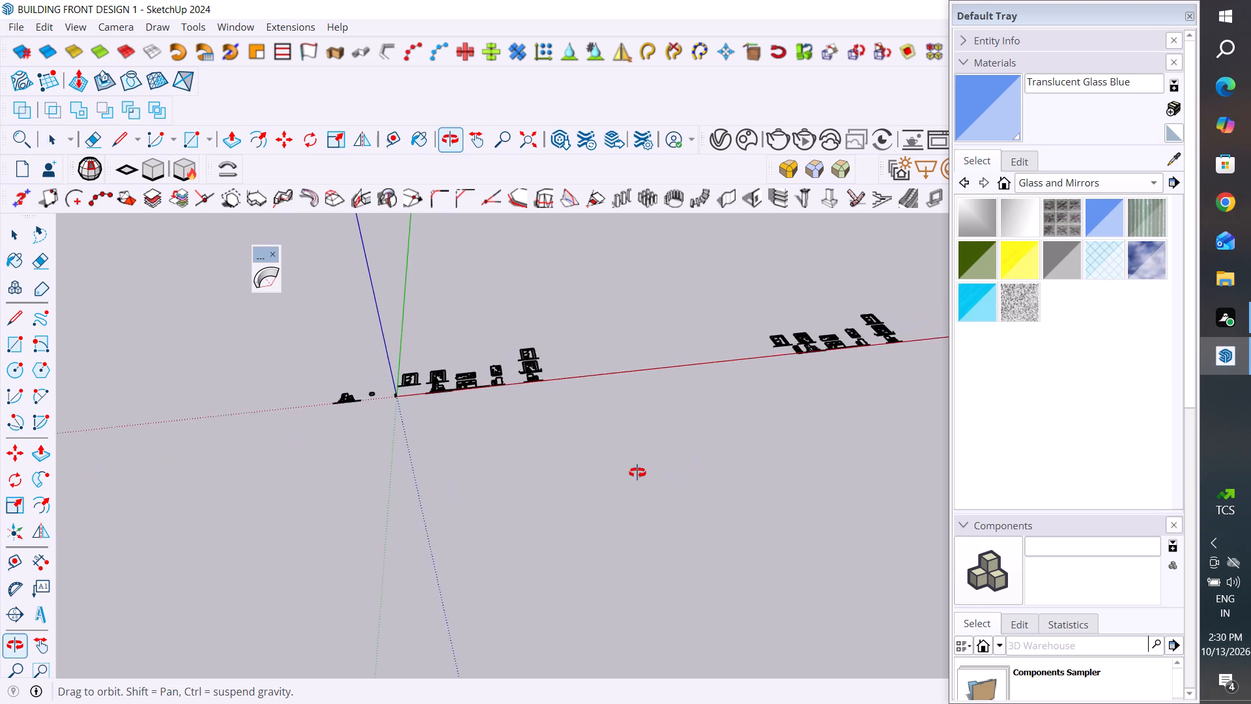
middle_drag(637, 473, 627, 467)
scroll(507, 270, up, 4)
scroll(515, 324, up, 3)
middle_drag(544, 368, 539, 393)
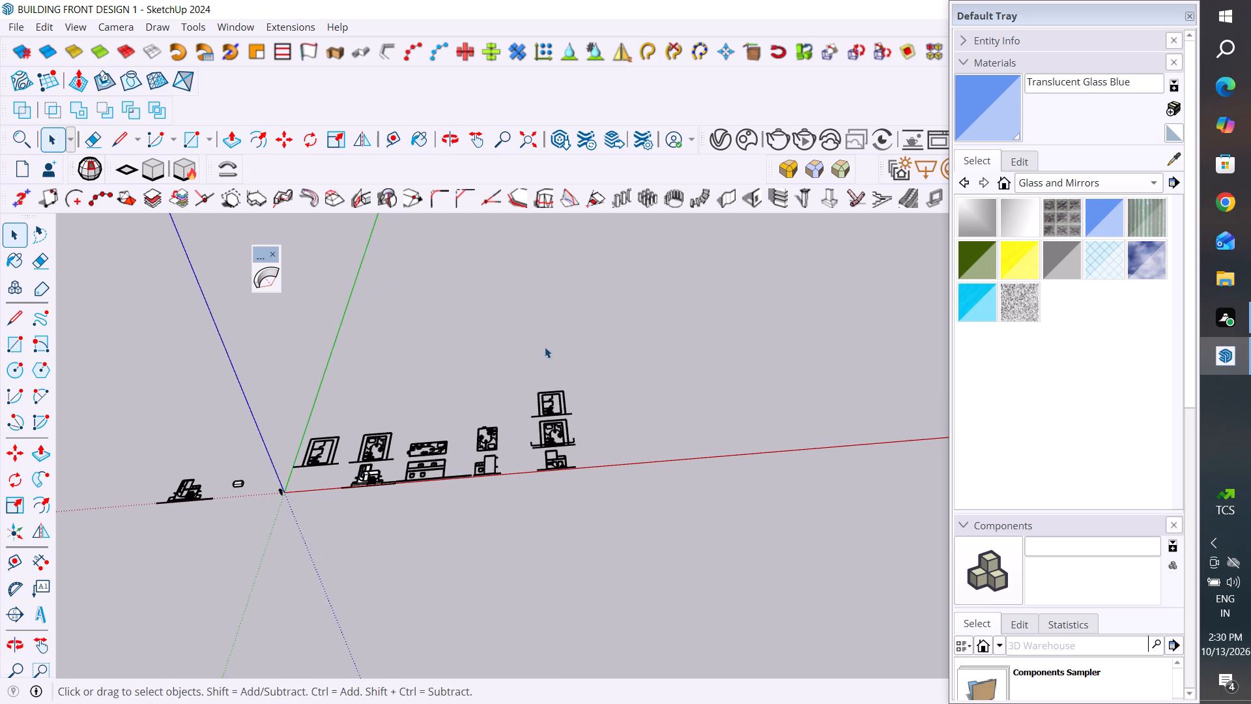
Save the building front model once more under the same file name.
click(21, 26)
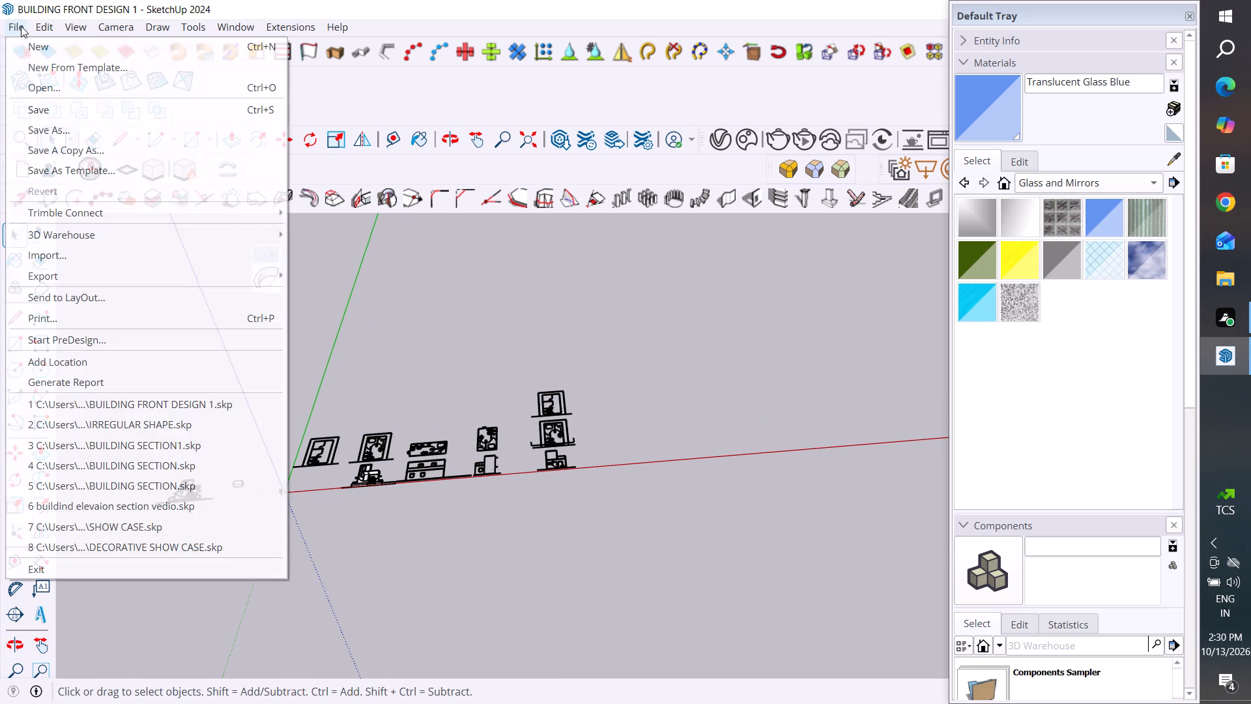
click(69, 114)
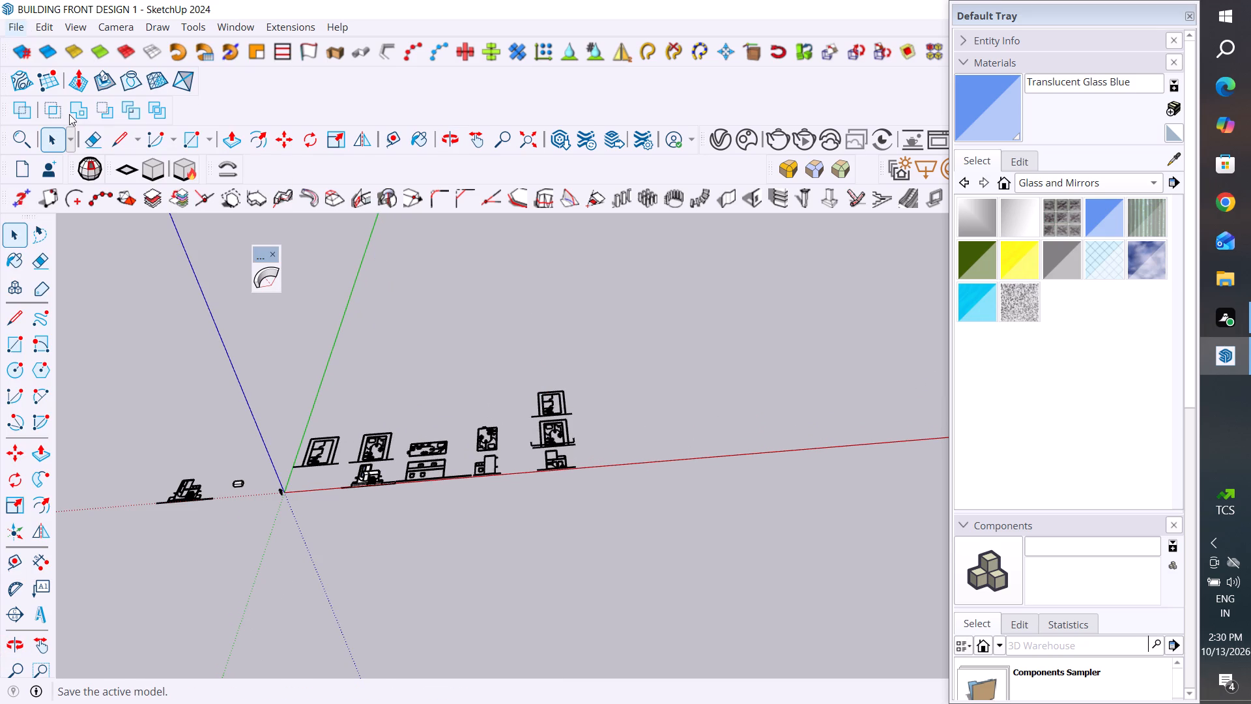
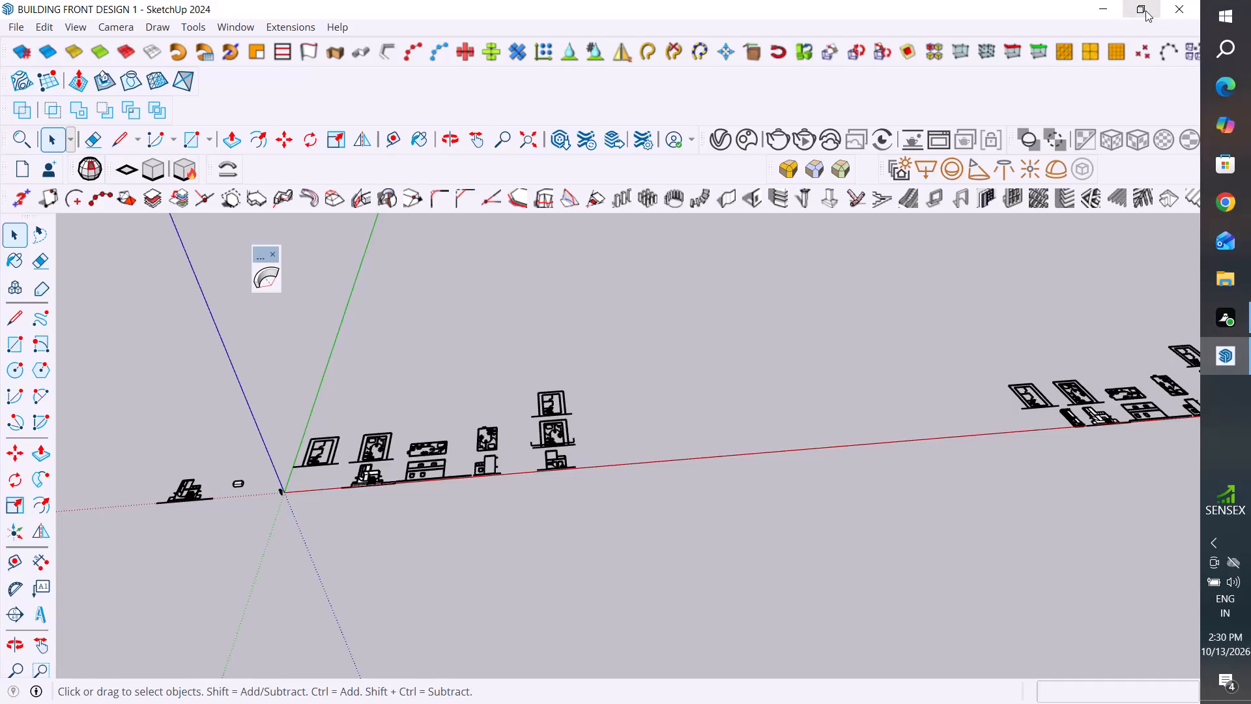
Reduce the building front model's window from full screen and move it down out of the way to uncover the desktop.
click(1145, 10)
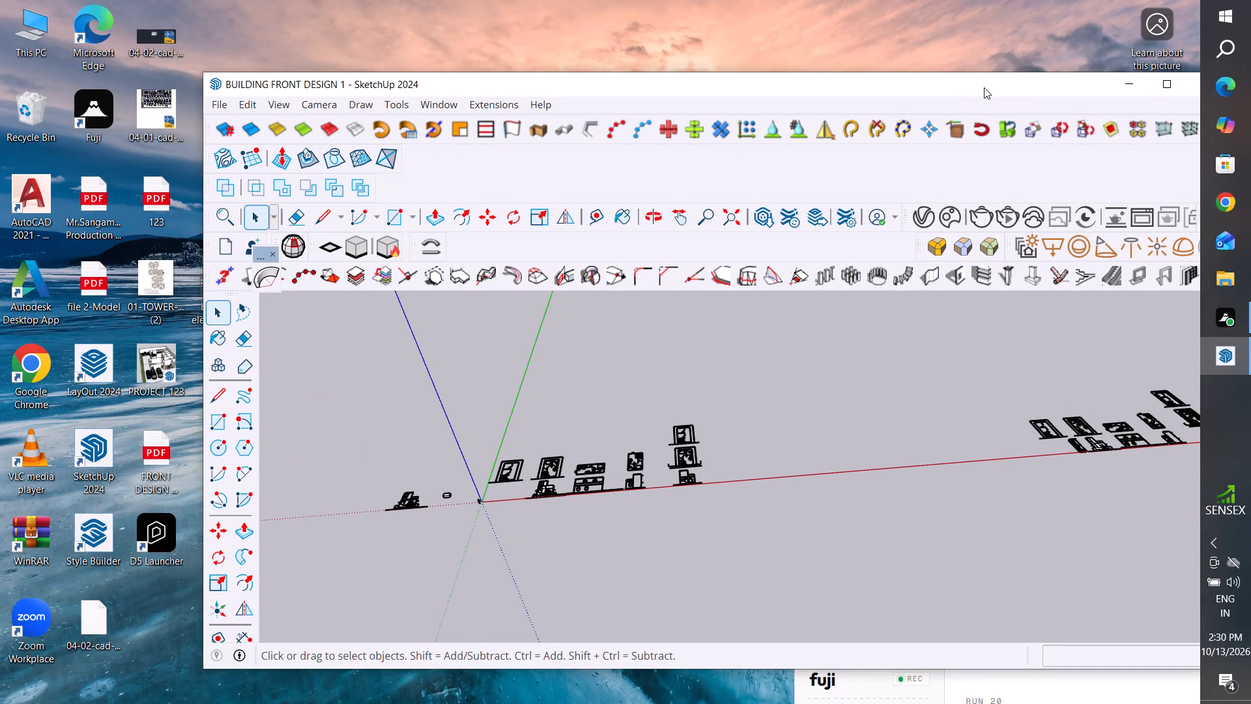
drag(984, 87, 809, 585)
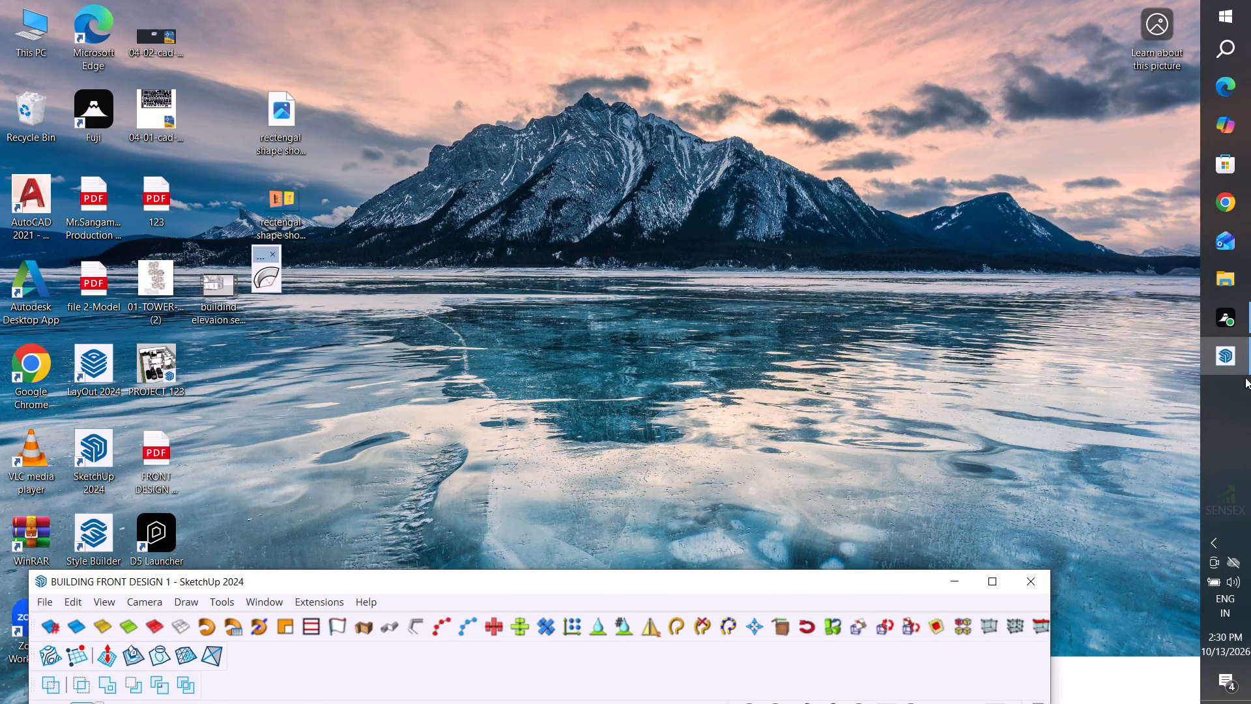
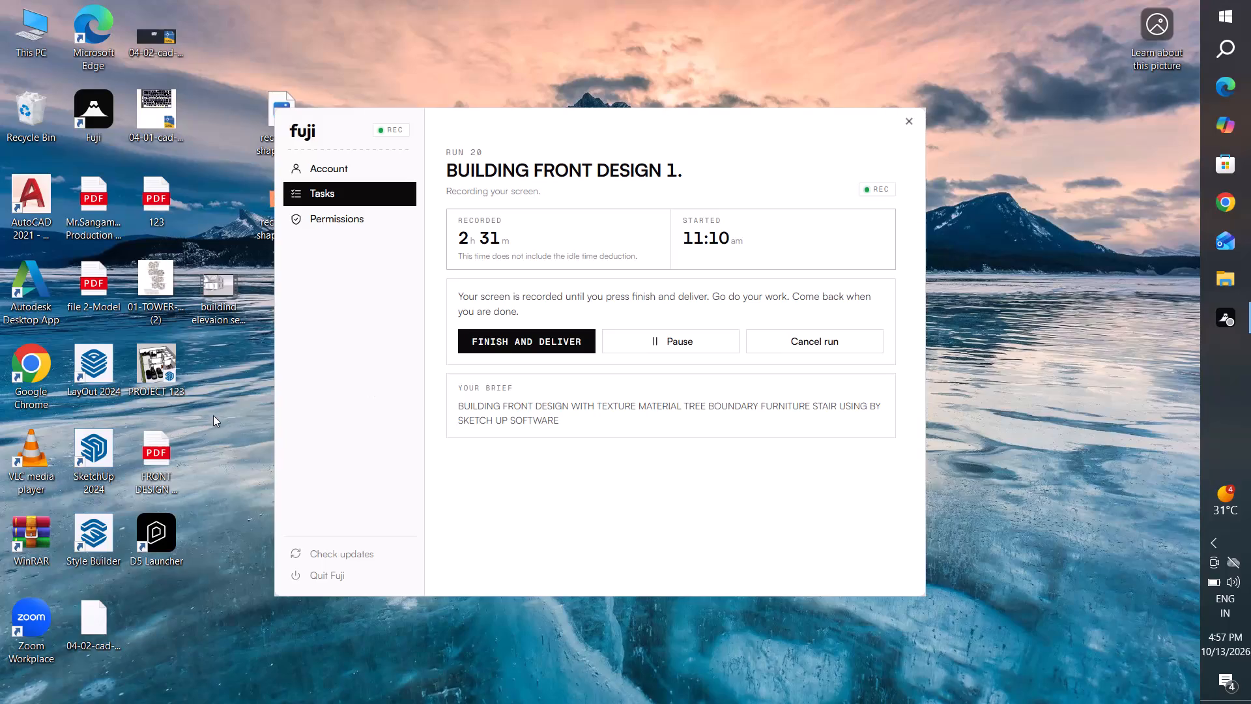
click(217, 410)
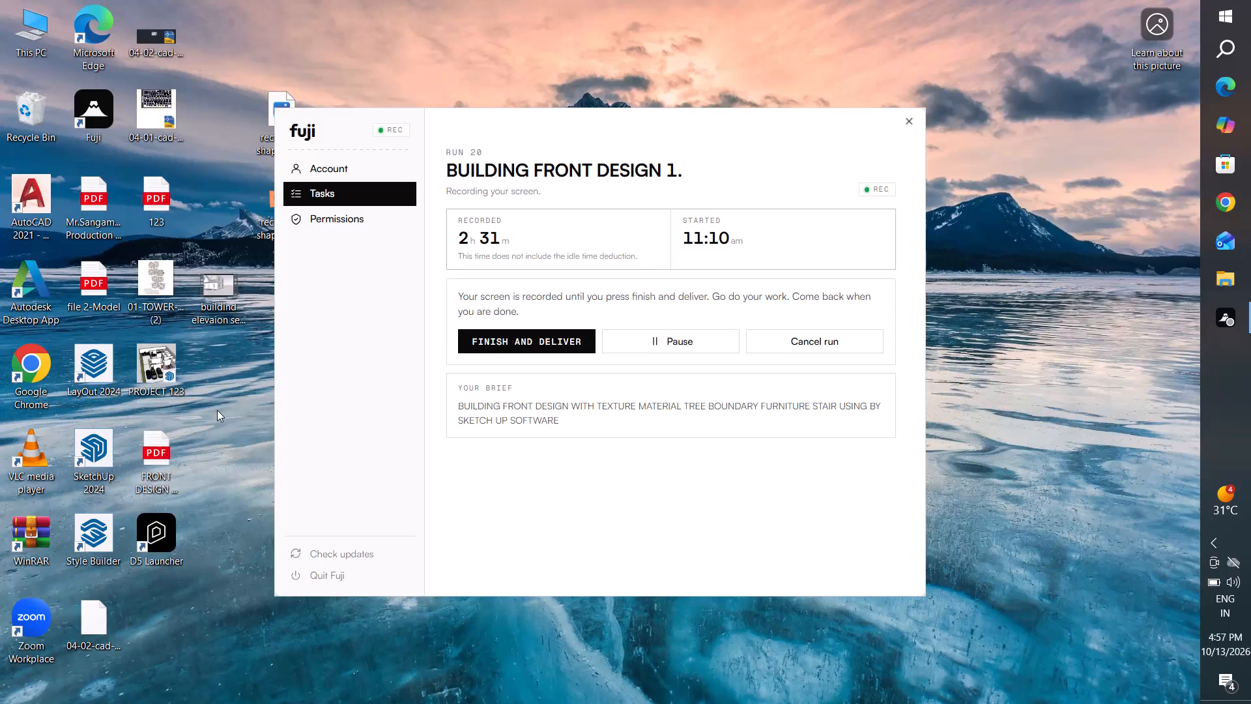
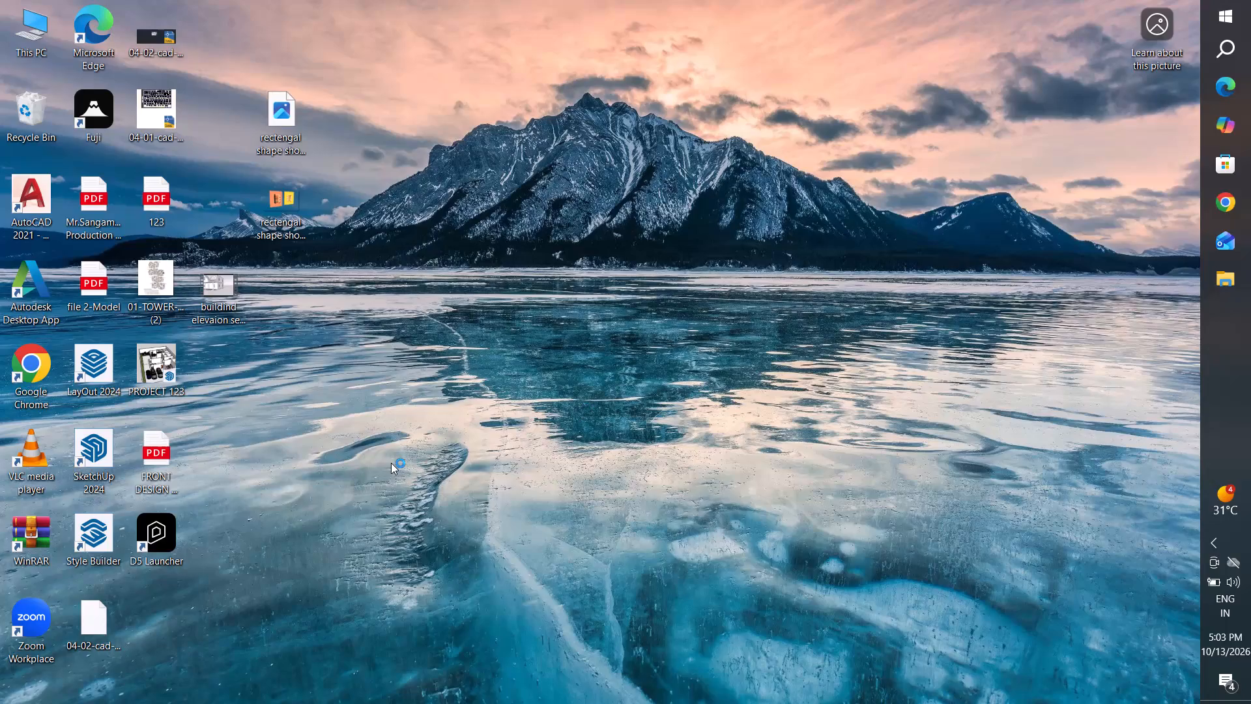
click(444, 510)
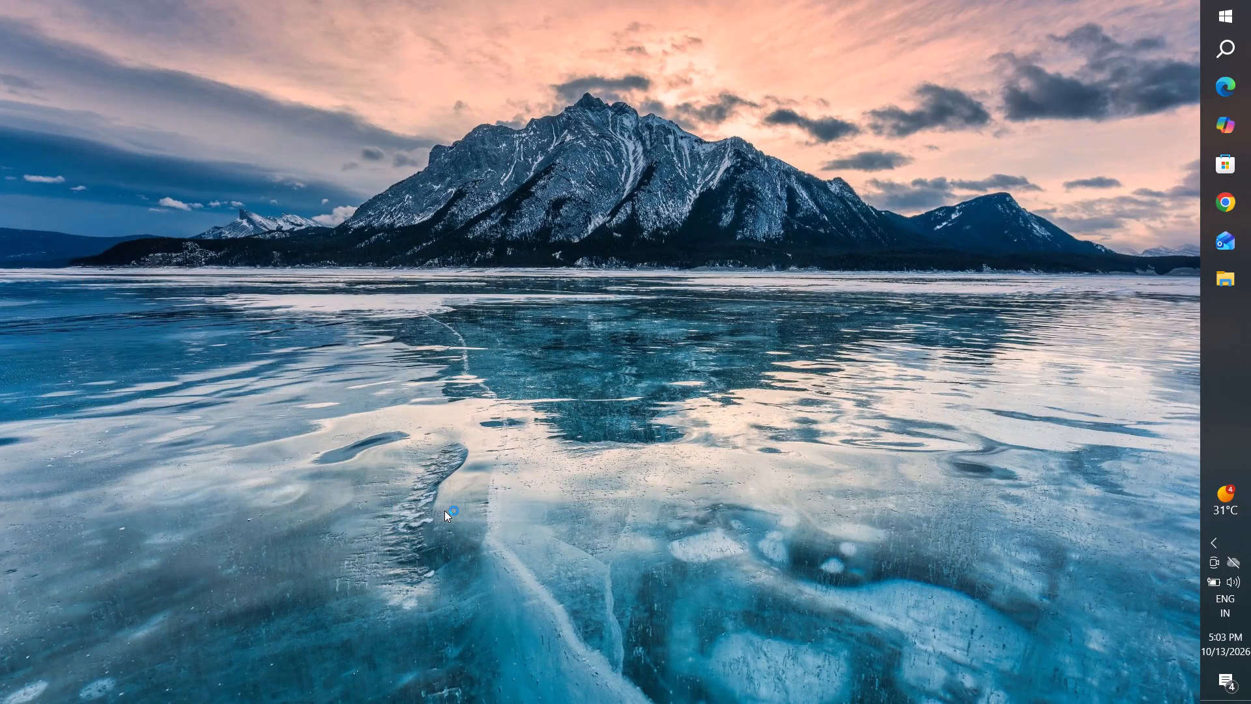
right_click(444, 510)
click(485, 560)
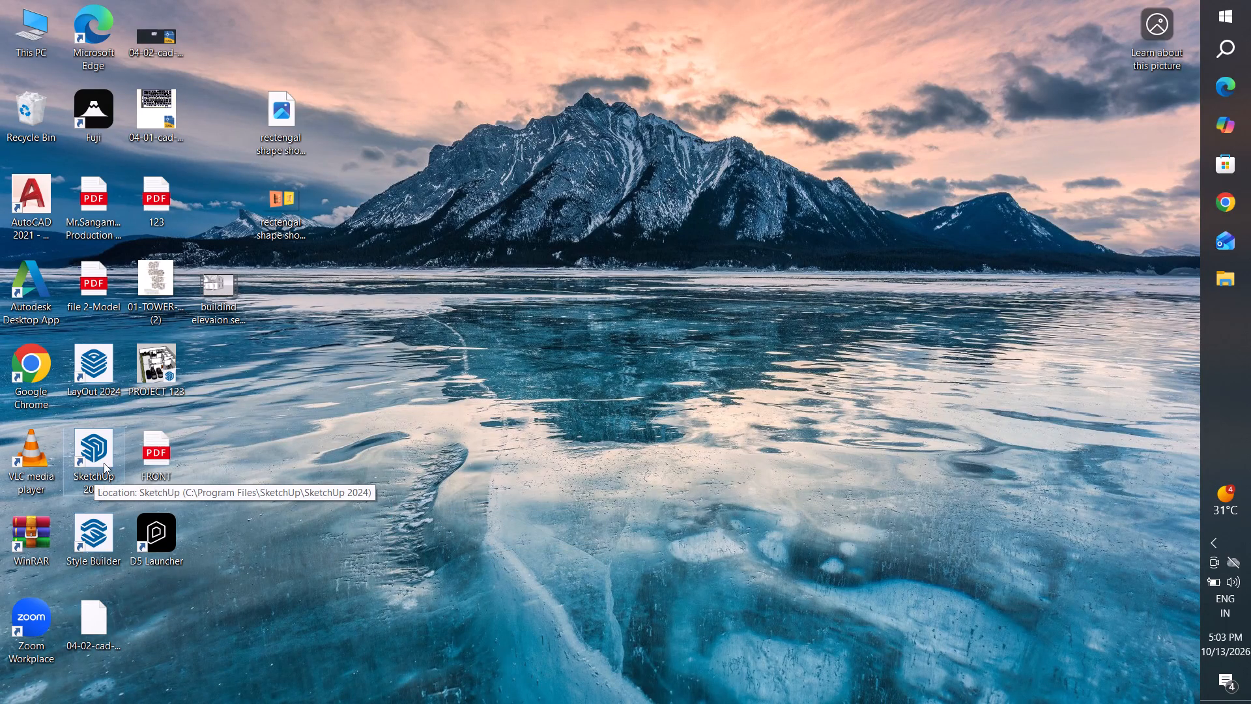
Launch the Fuji application from its desktop shortcut.
double_click(106, 111)
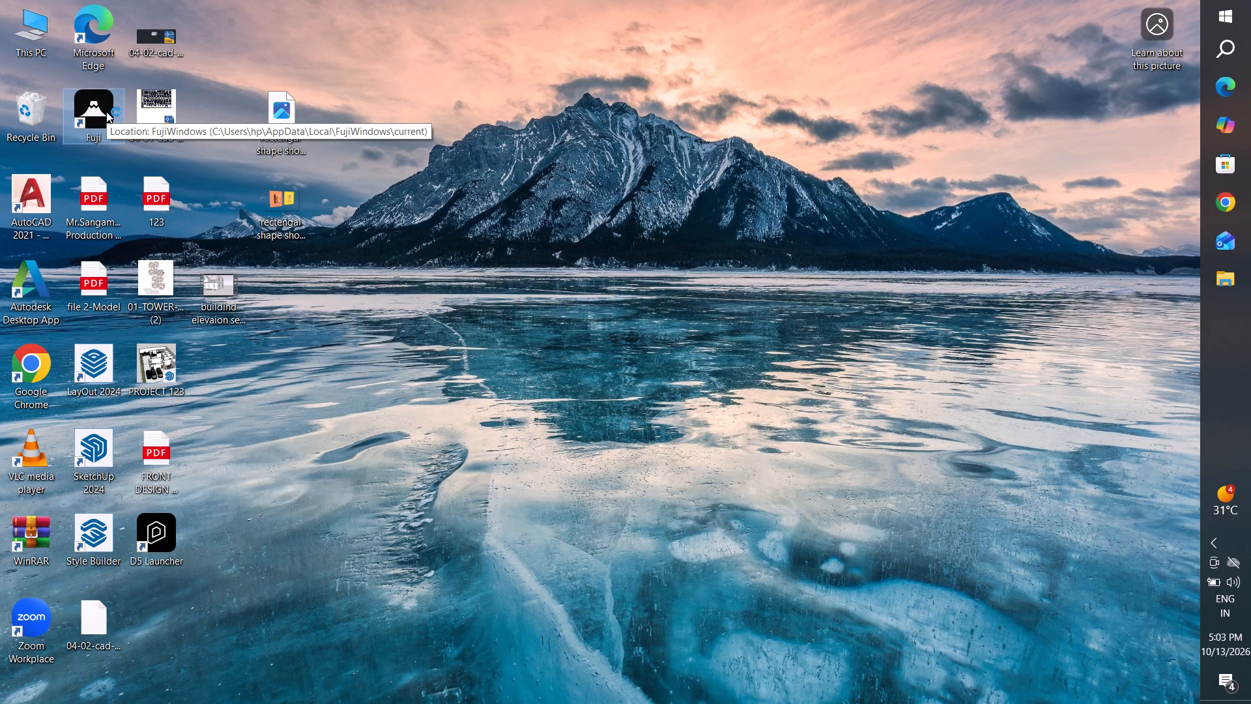
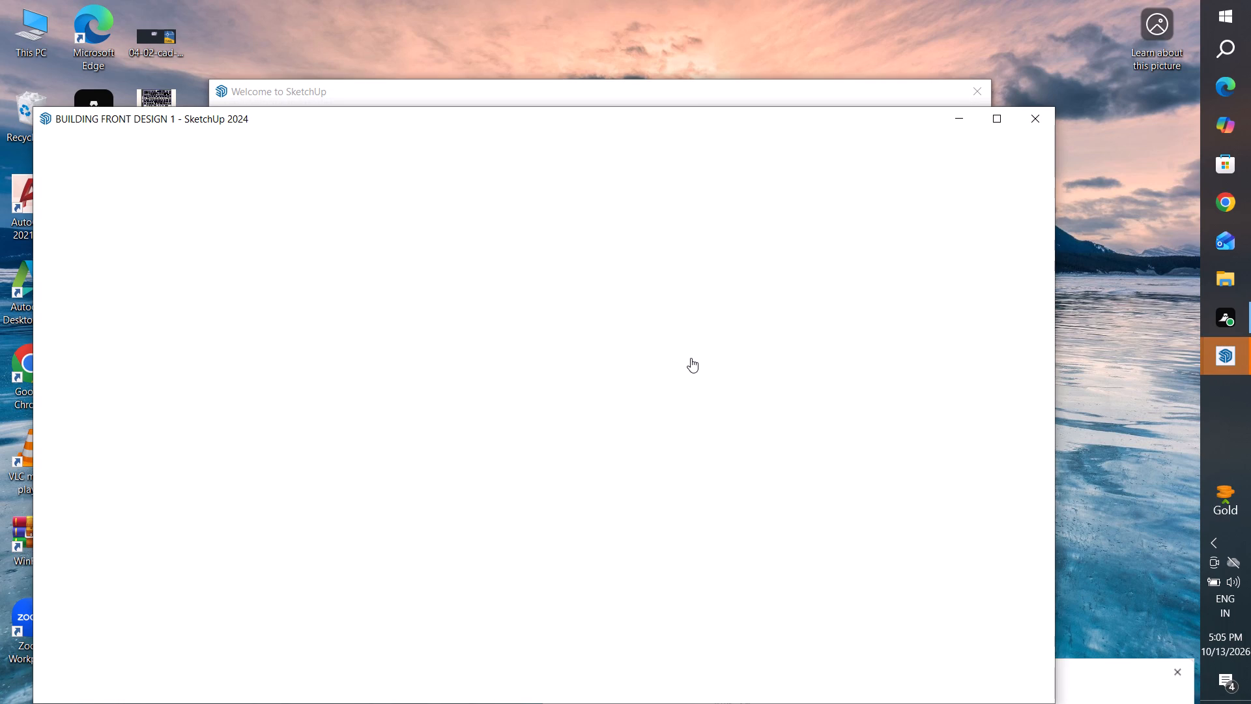
Close the BUILDING FRONT DESIGN 1 model window in SketchUp, ending the program instead of waiting for it to respond.
click(1048, 113)
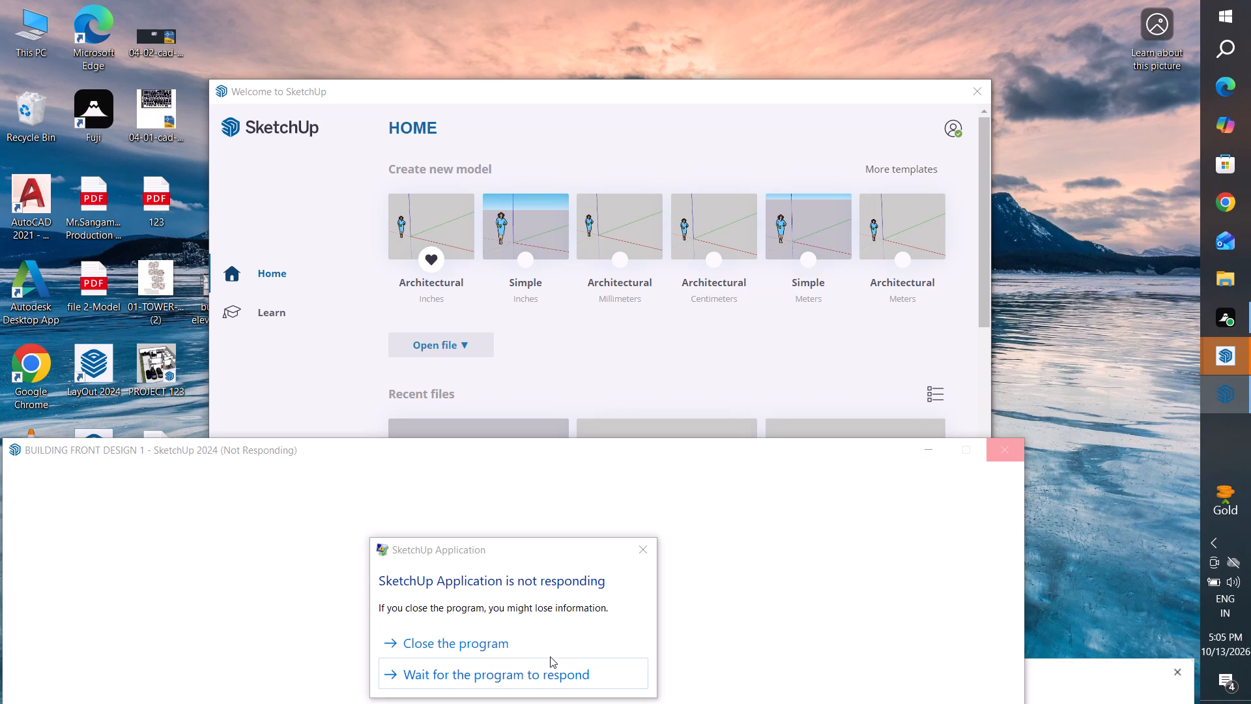
click(518, 649)
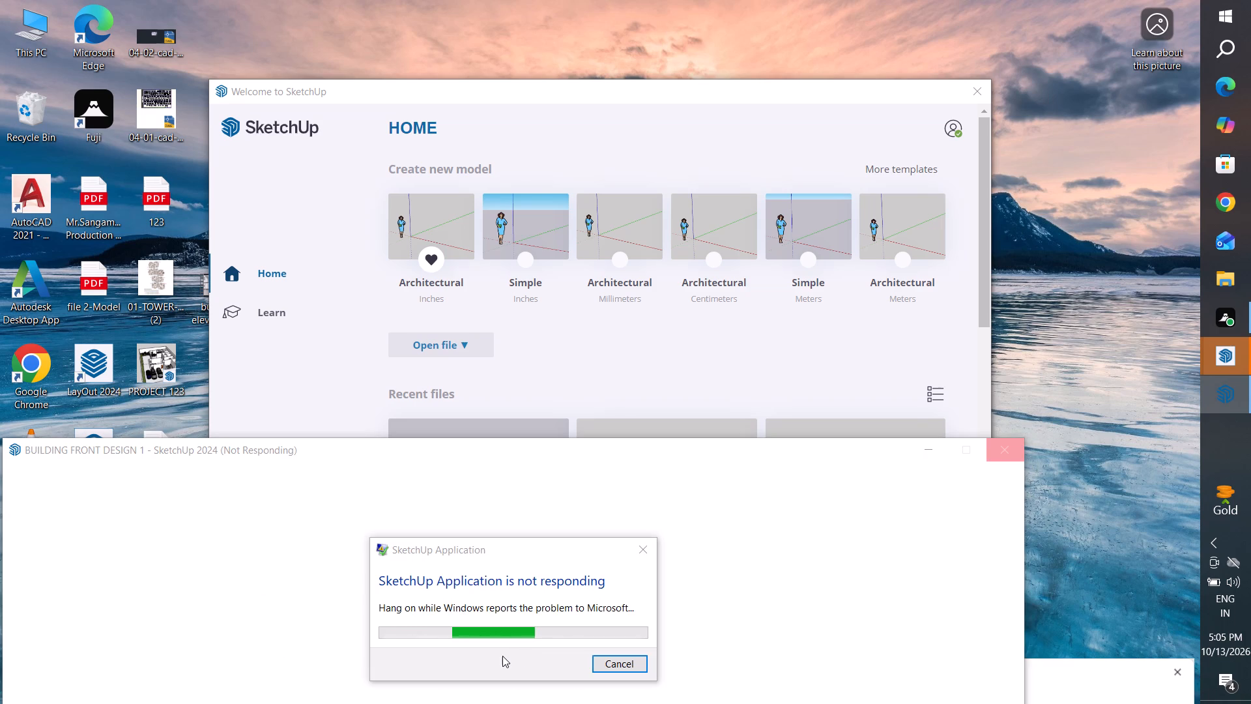
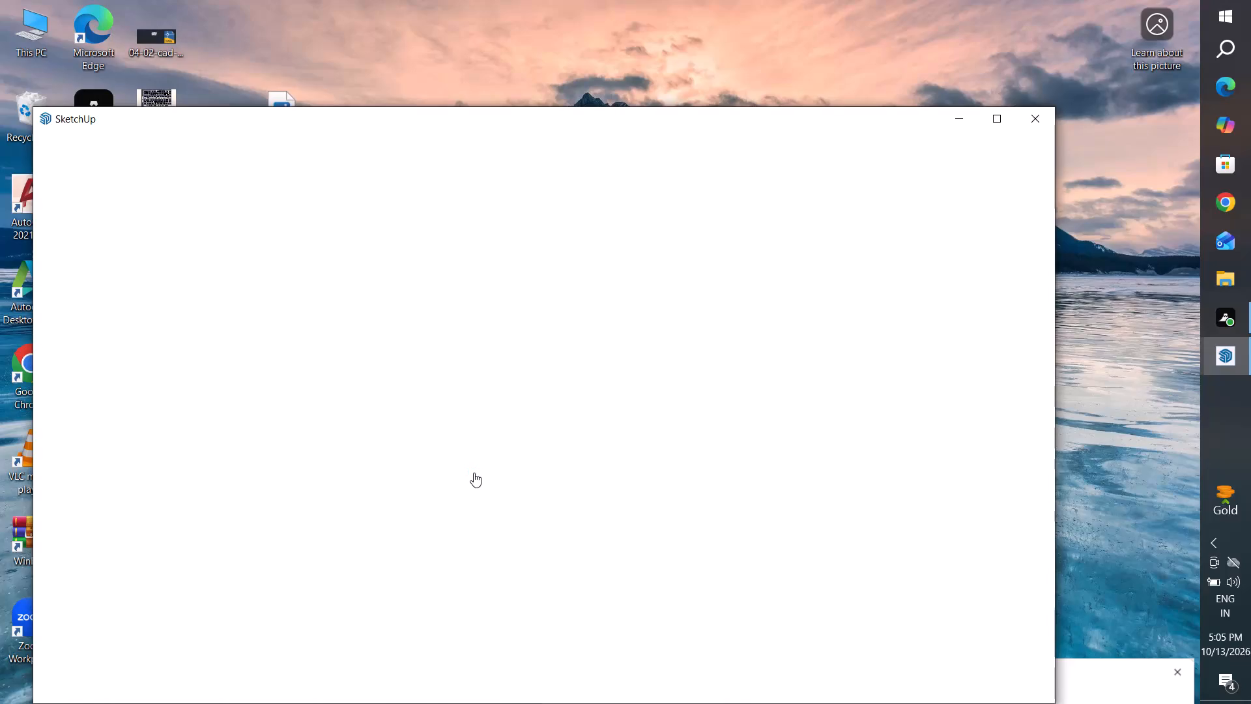
Dismiss the prompt to open the locked BUILDING FRONT DESIGN 1.skp file as read-only.
click(995, 123)
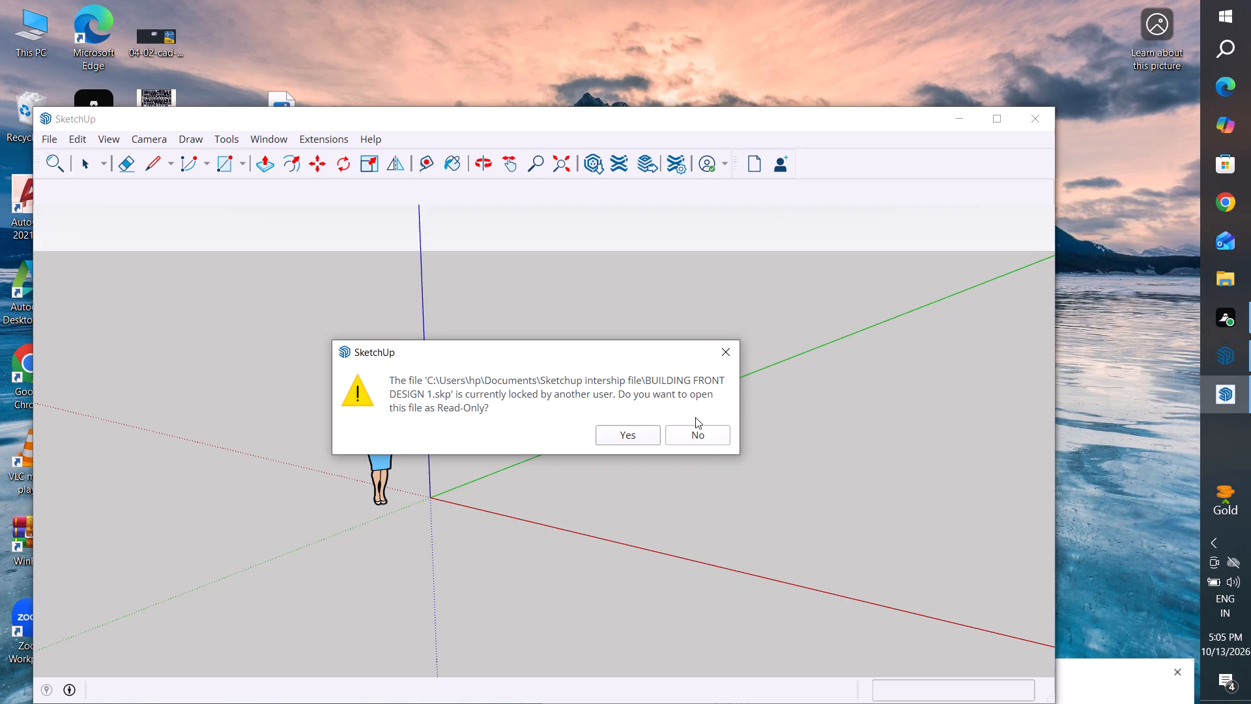
click(729, 347)
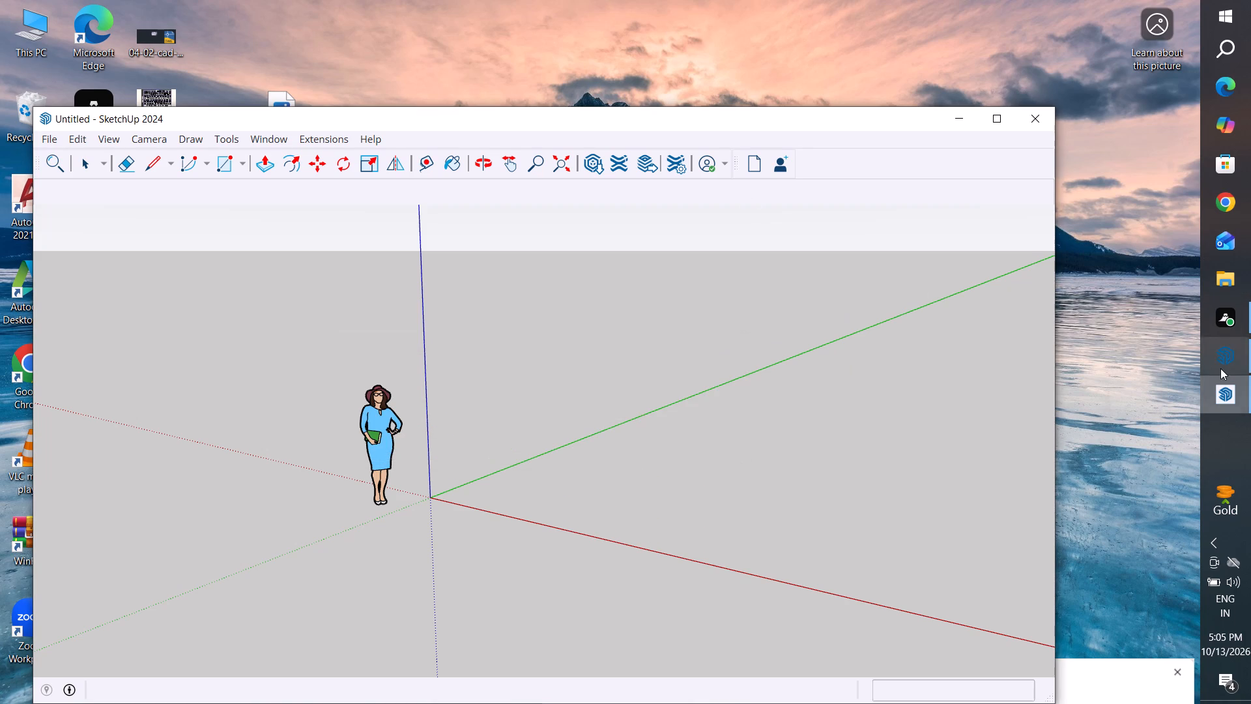
Return to the Untitled SketchUp window and maximize it once it responds.
click(1224, 366)
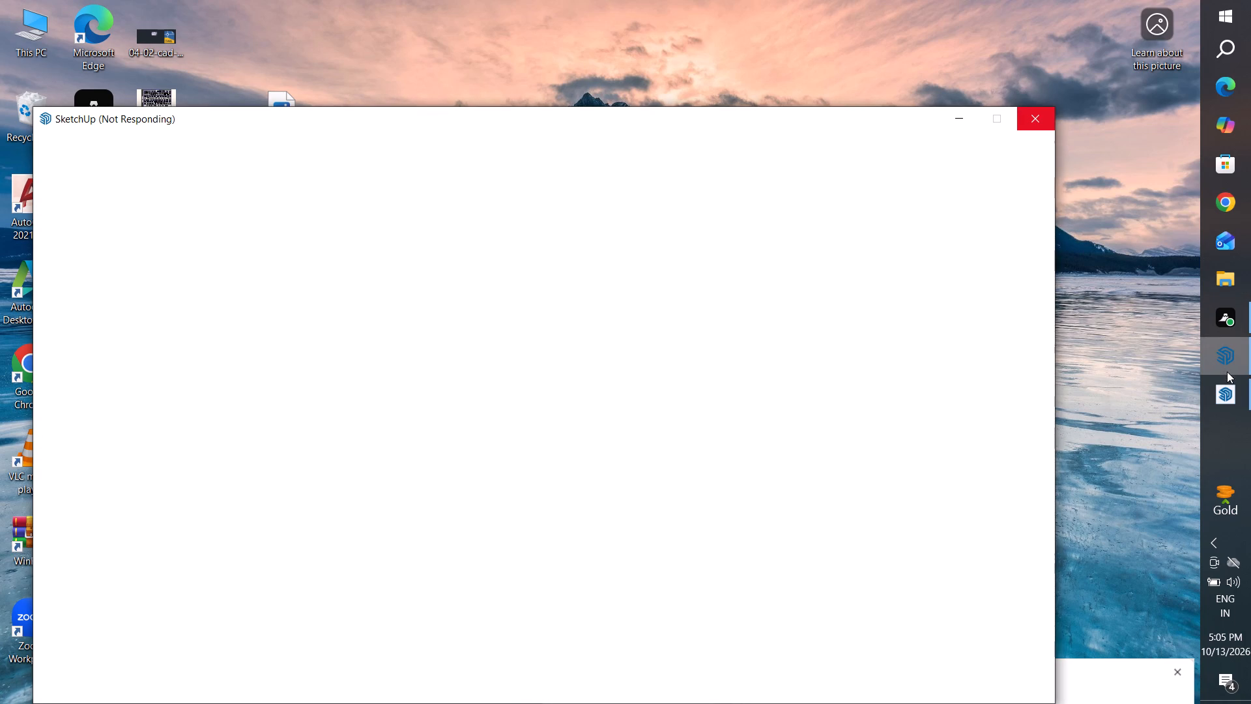
click(1237, 392)
scroll(513, 490, down, 7)
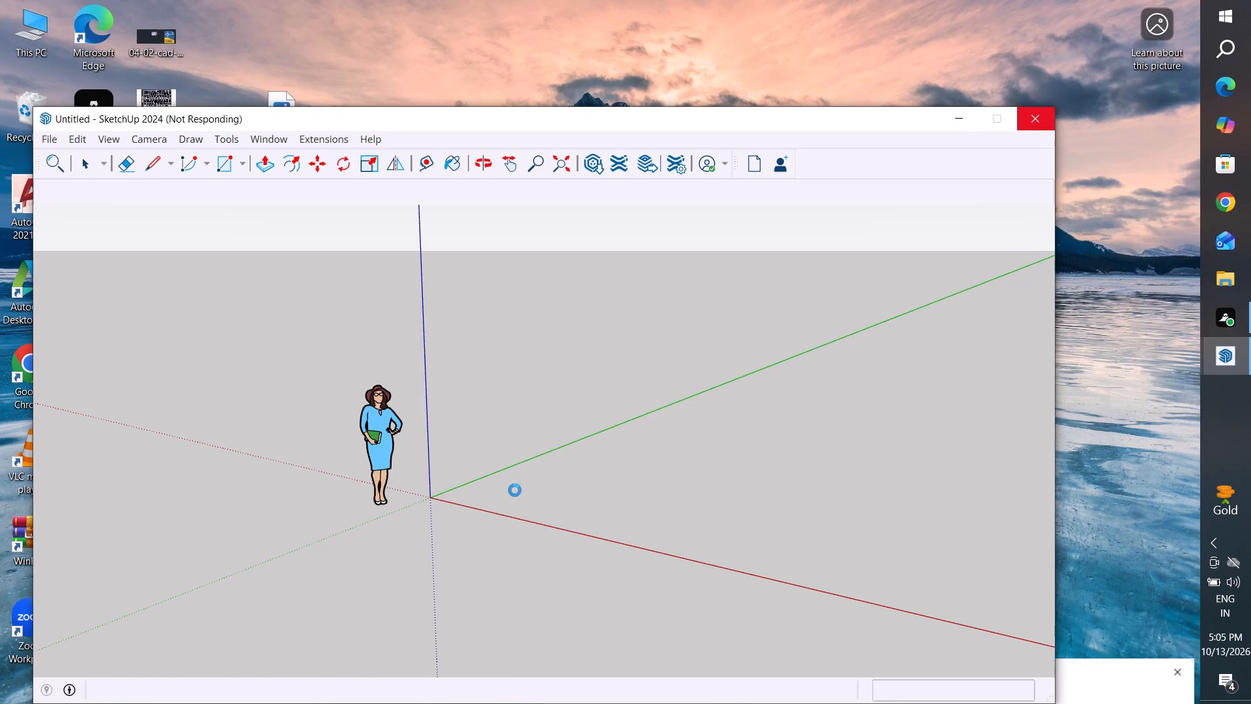
scroll(515, 490, down, 11)
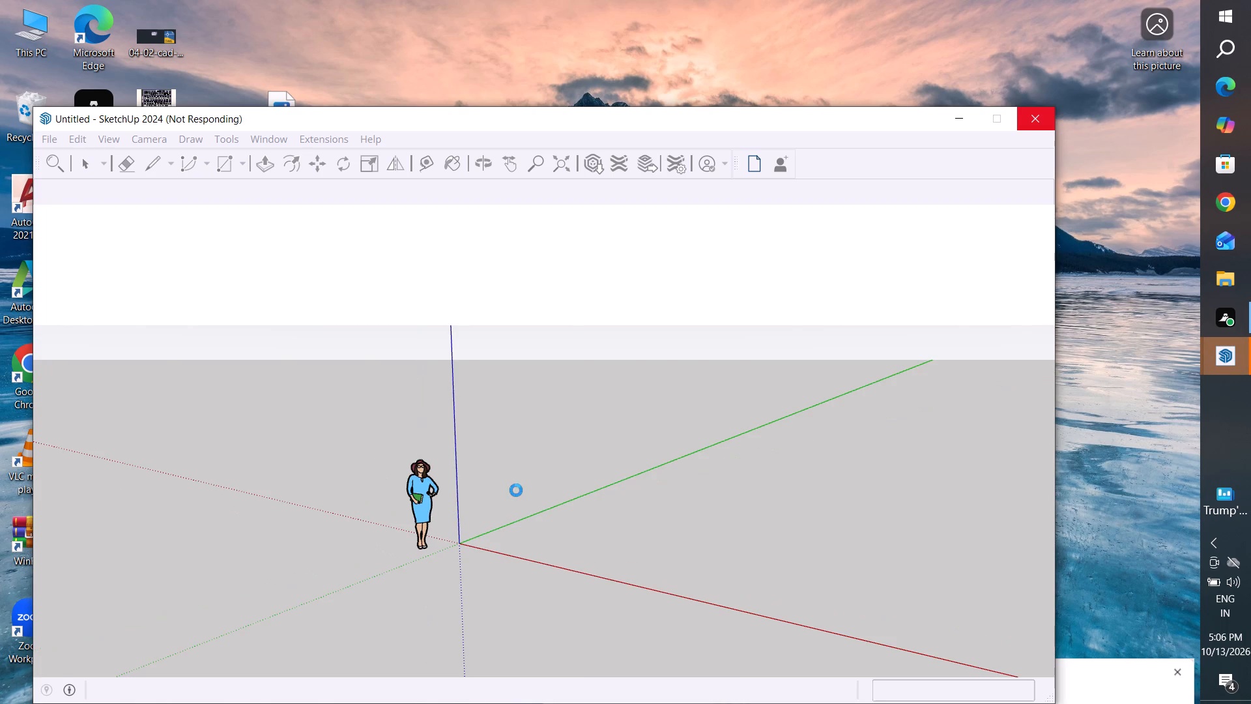
scroll(516, 490, down, 1)
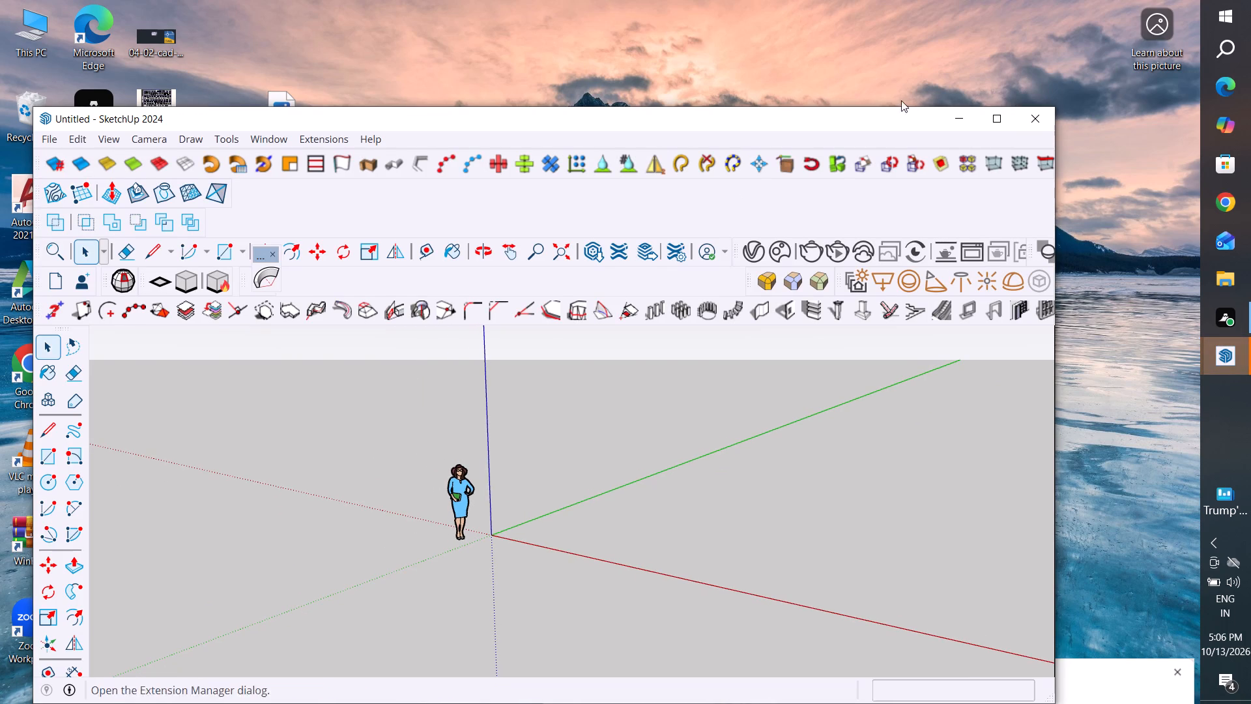
click(996, 120)
Close the BUILDING FRONT DESIGN 1 window and ignore the extension update notices.
scroll(745, 446, down, 2)
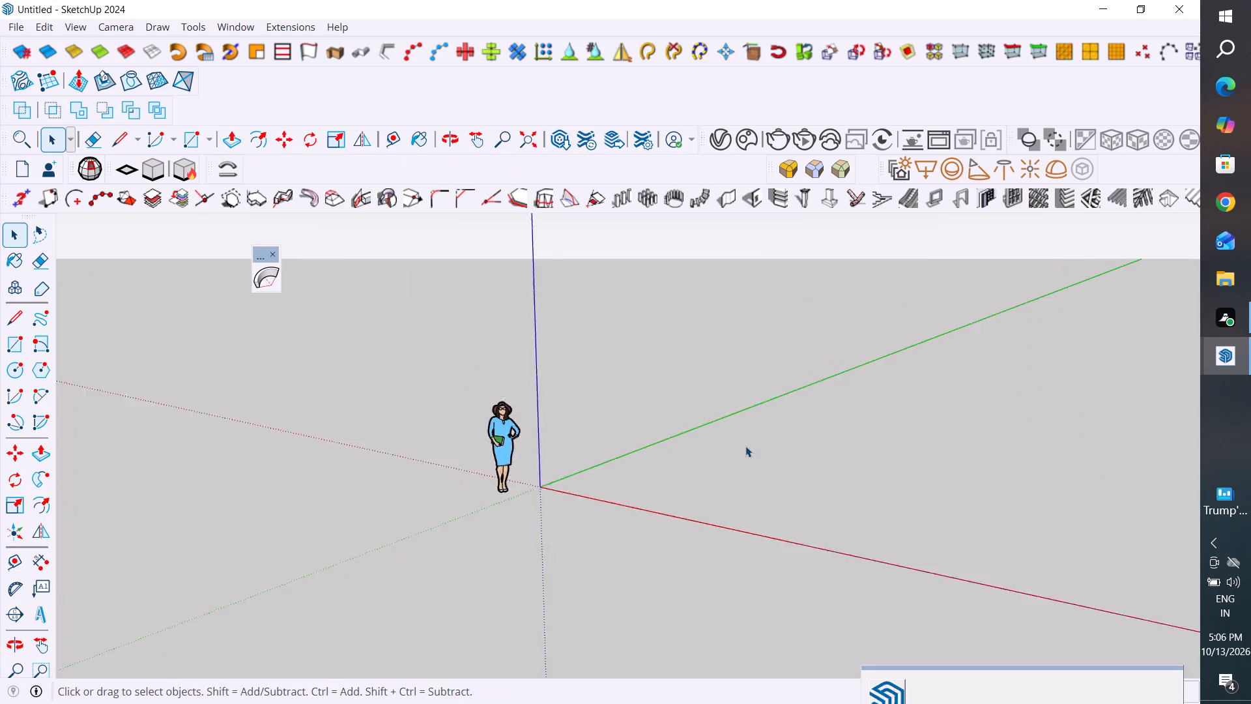
scroll(745, 446, down, 4)
click(1116, 679)
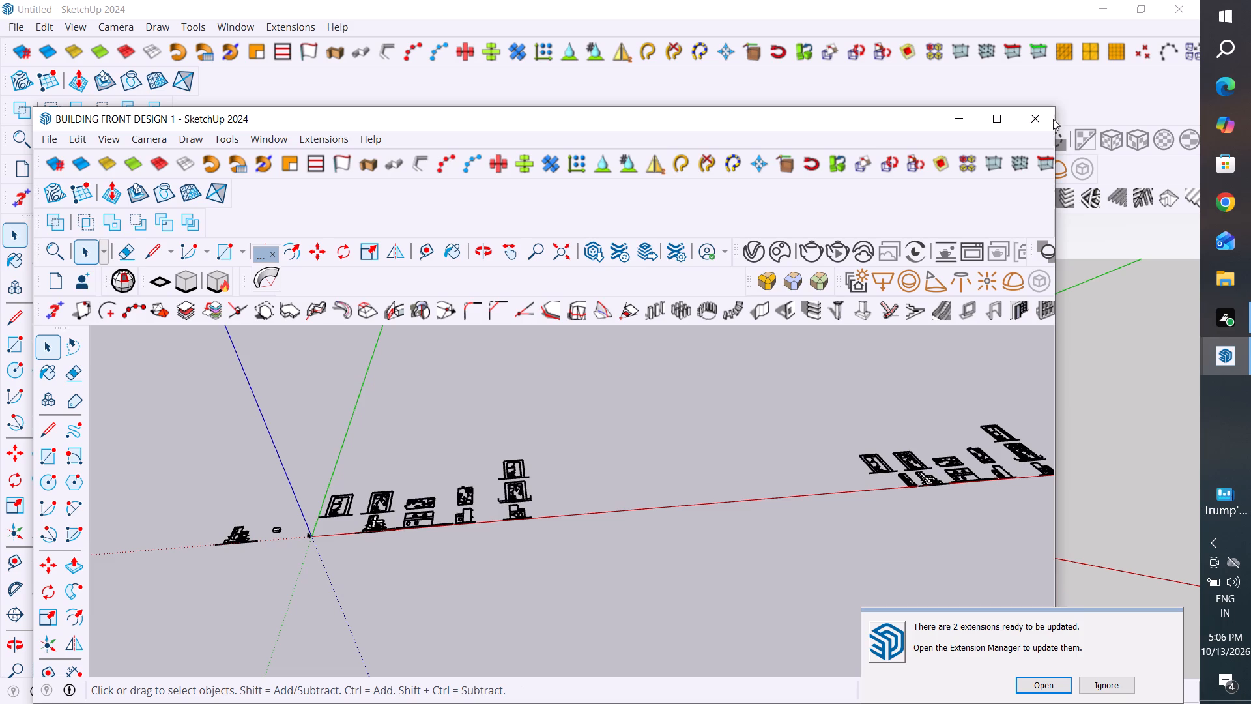
click(1040, 122)
click(1100, 689)
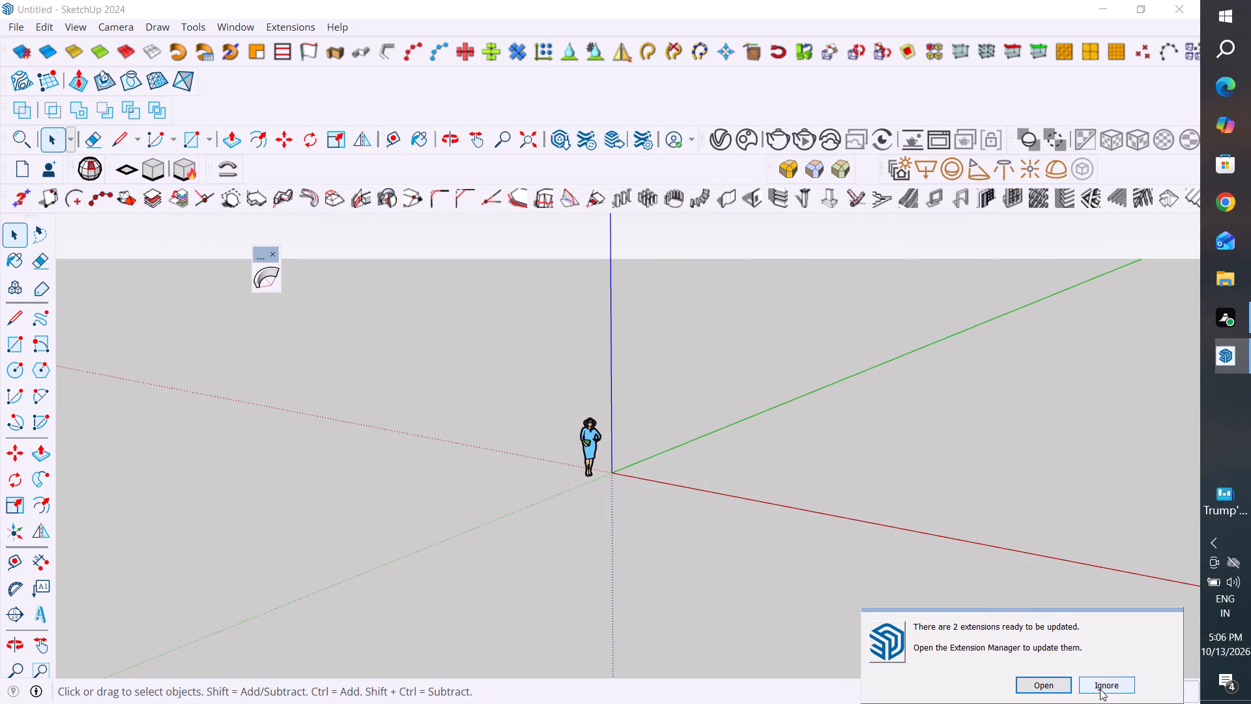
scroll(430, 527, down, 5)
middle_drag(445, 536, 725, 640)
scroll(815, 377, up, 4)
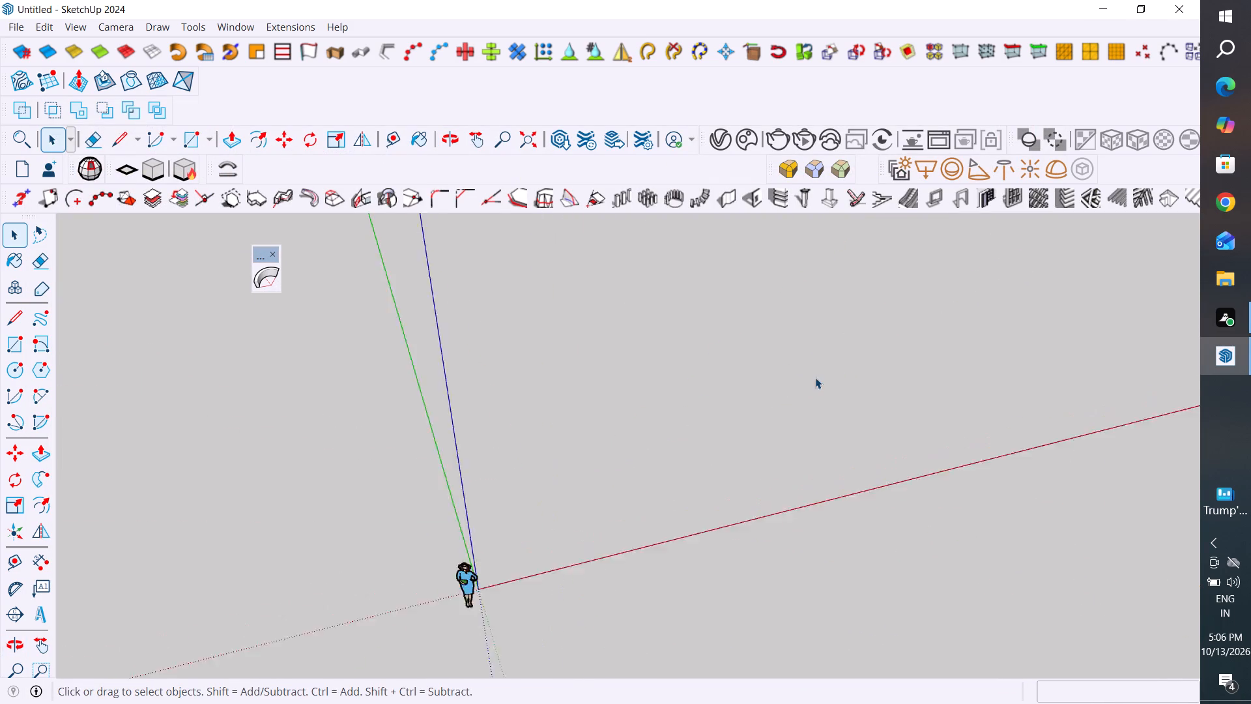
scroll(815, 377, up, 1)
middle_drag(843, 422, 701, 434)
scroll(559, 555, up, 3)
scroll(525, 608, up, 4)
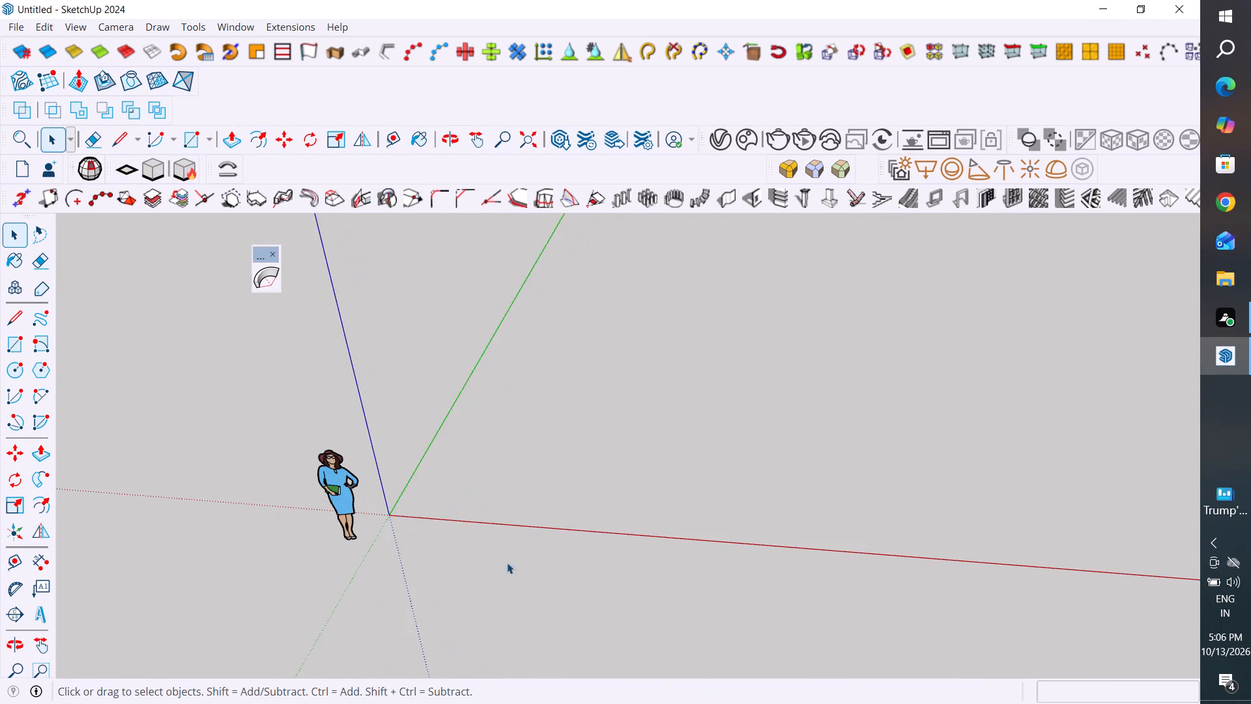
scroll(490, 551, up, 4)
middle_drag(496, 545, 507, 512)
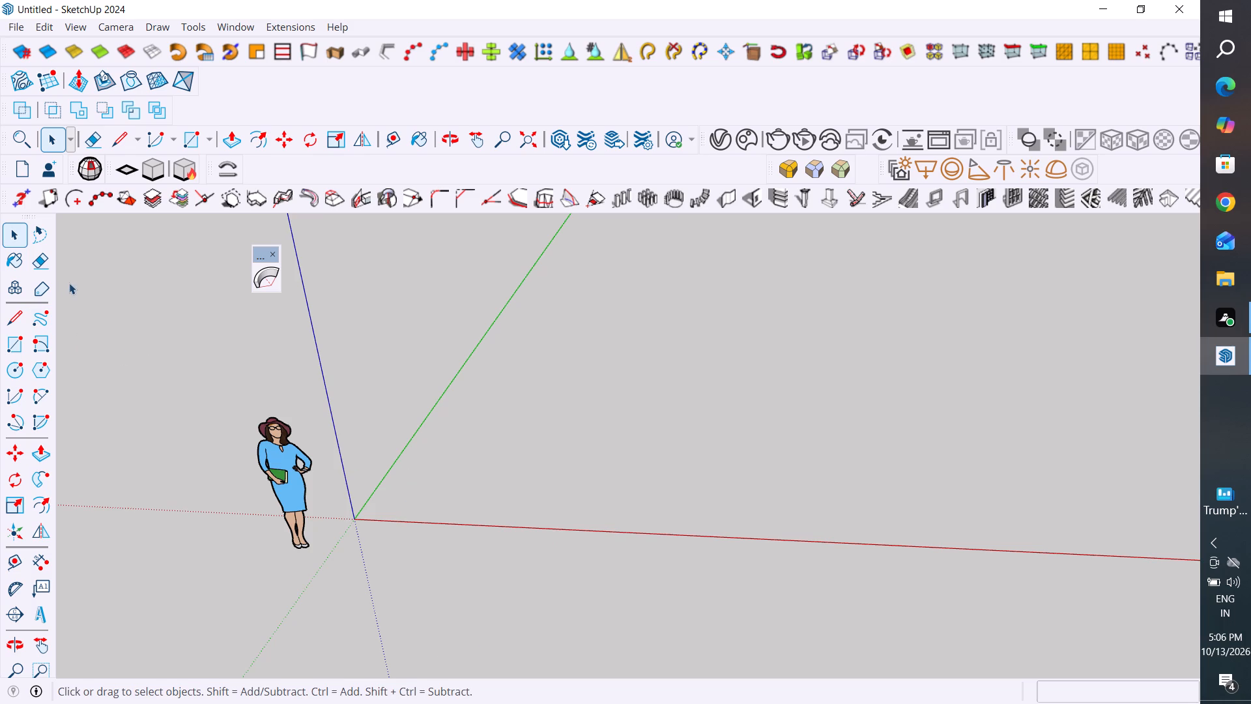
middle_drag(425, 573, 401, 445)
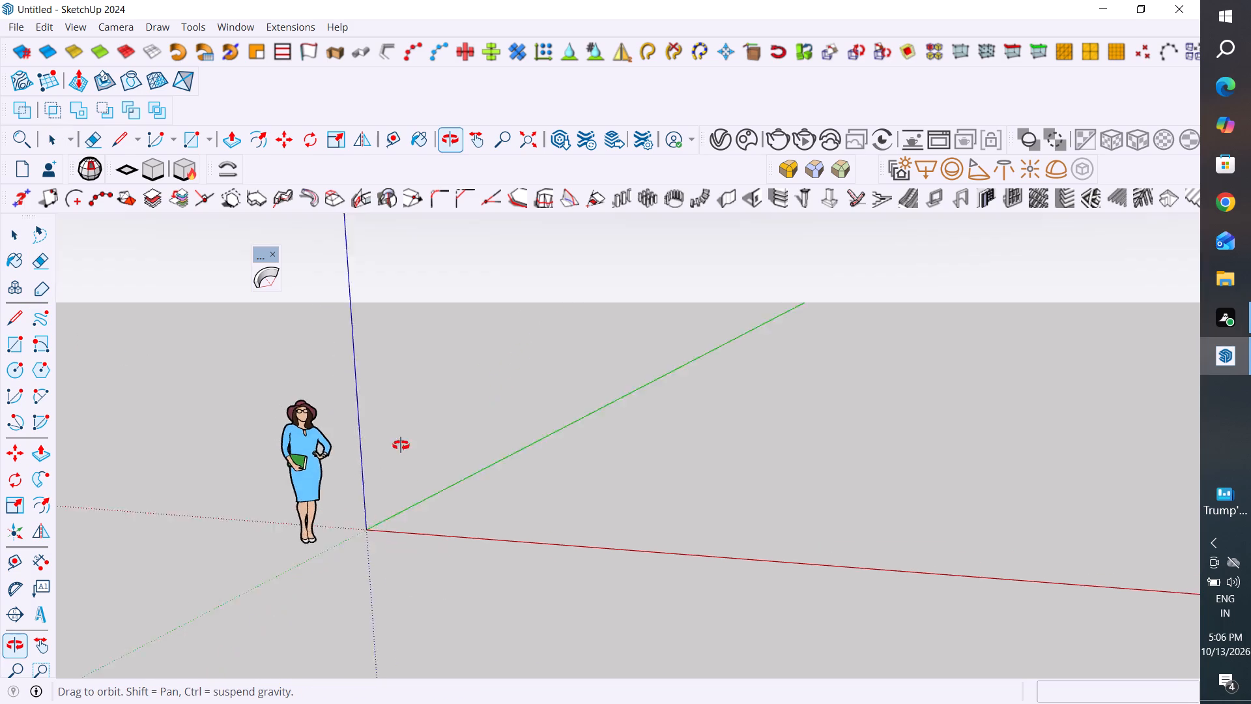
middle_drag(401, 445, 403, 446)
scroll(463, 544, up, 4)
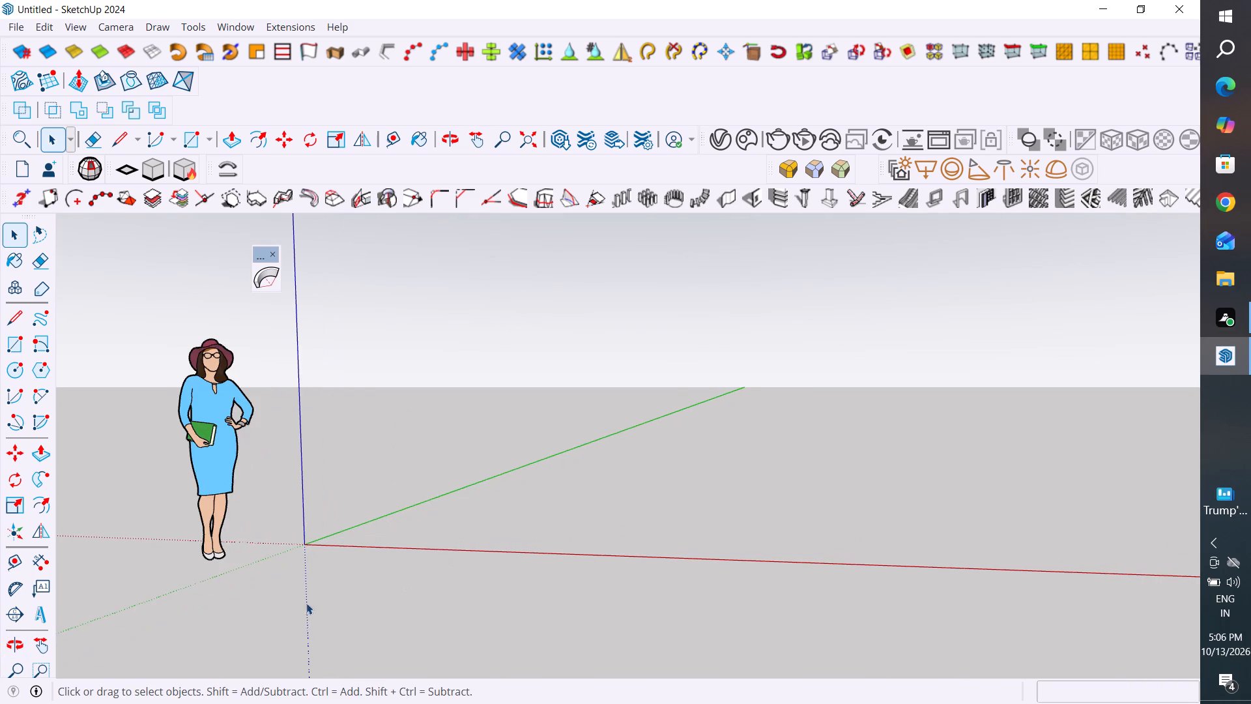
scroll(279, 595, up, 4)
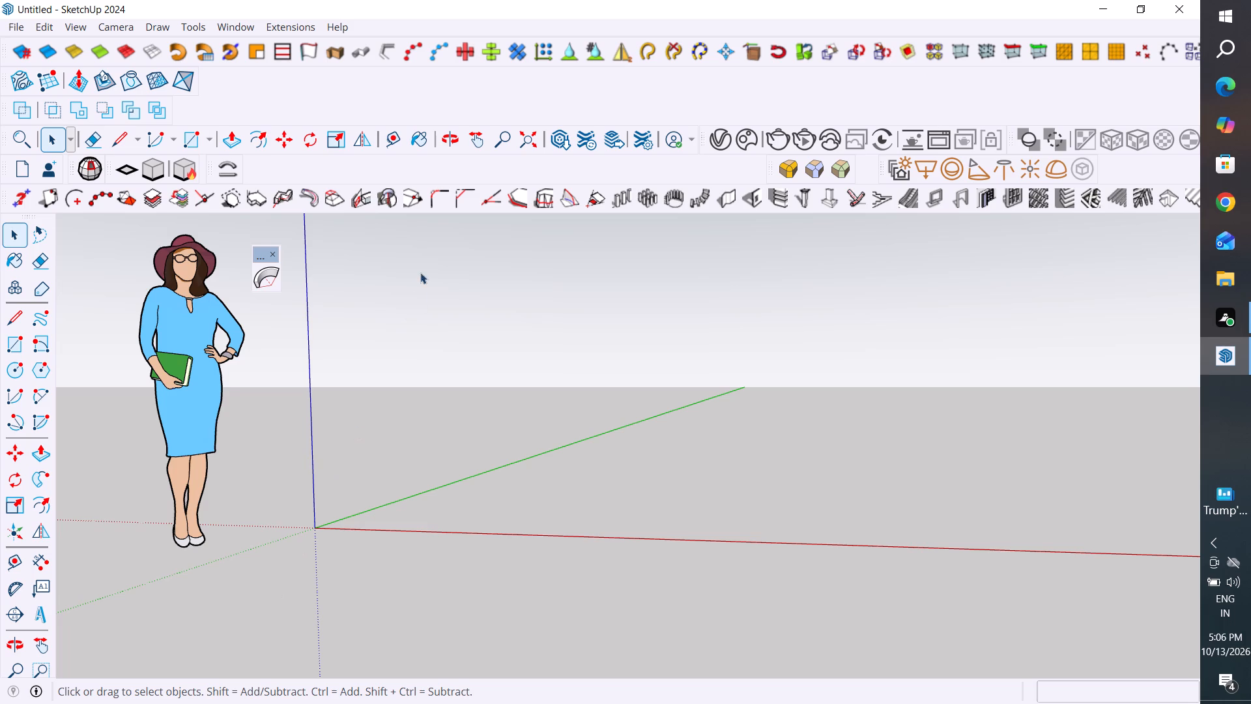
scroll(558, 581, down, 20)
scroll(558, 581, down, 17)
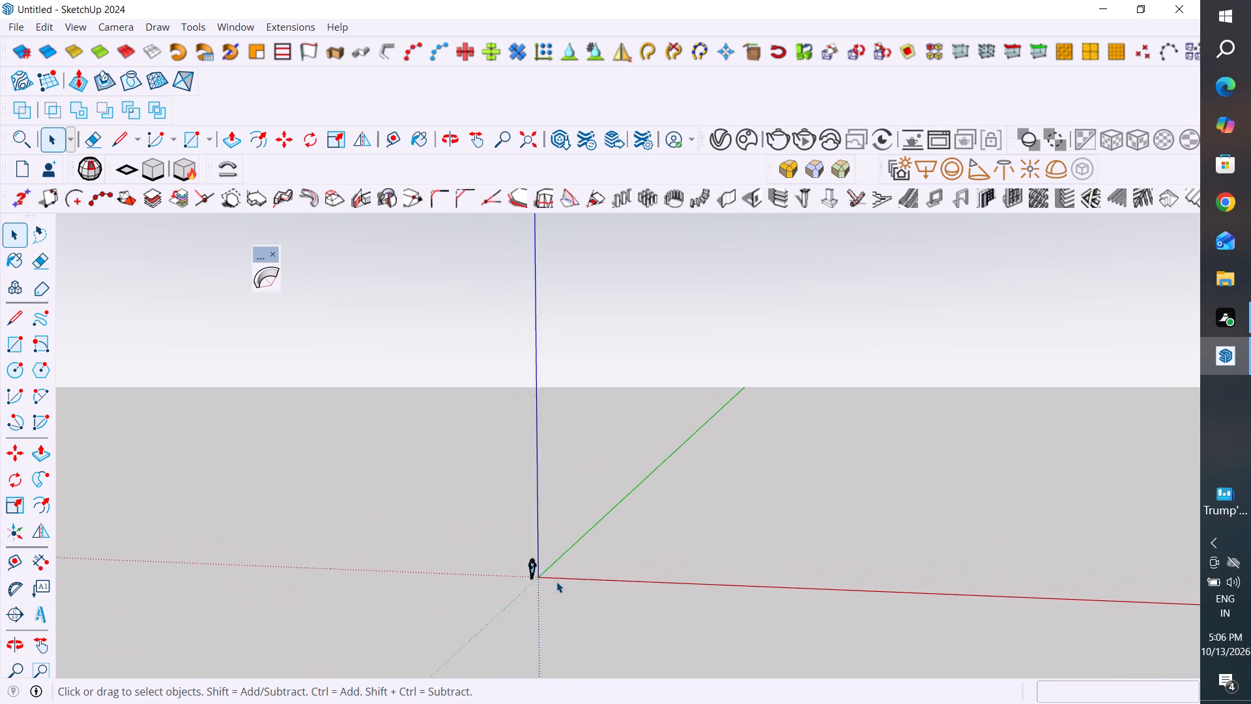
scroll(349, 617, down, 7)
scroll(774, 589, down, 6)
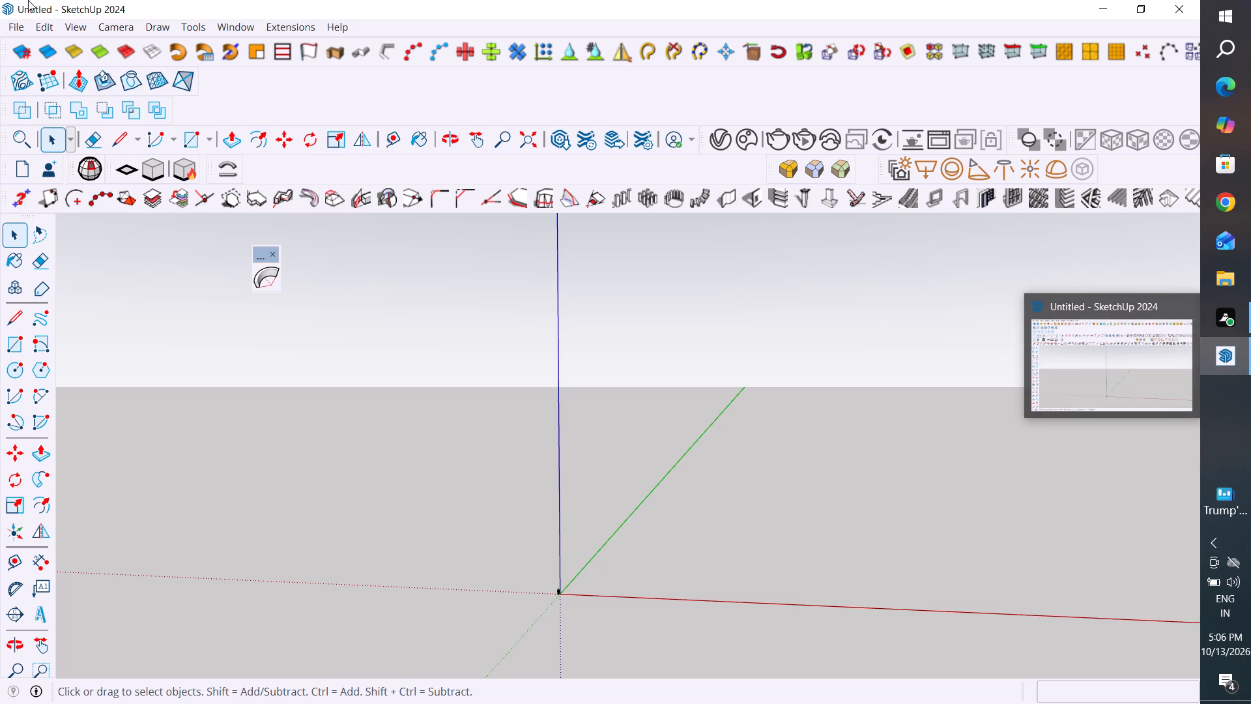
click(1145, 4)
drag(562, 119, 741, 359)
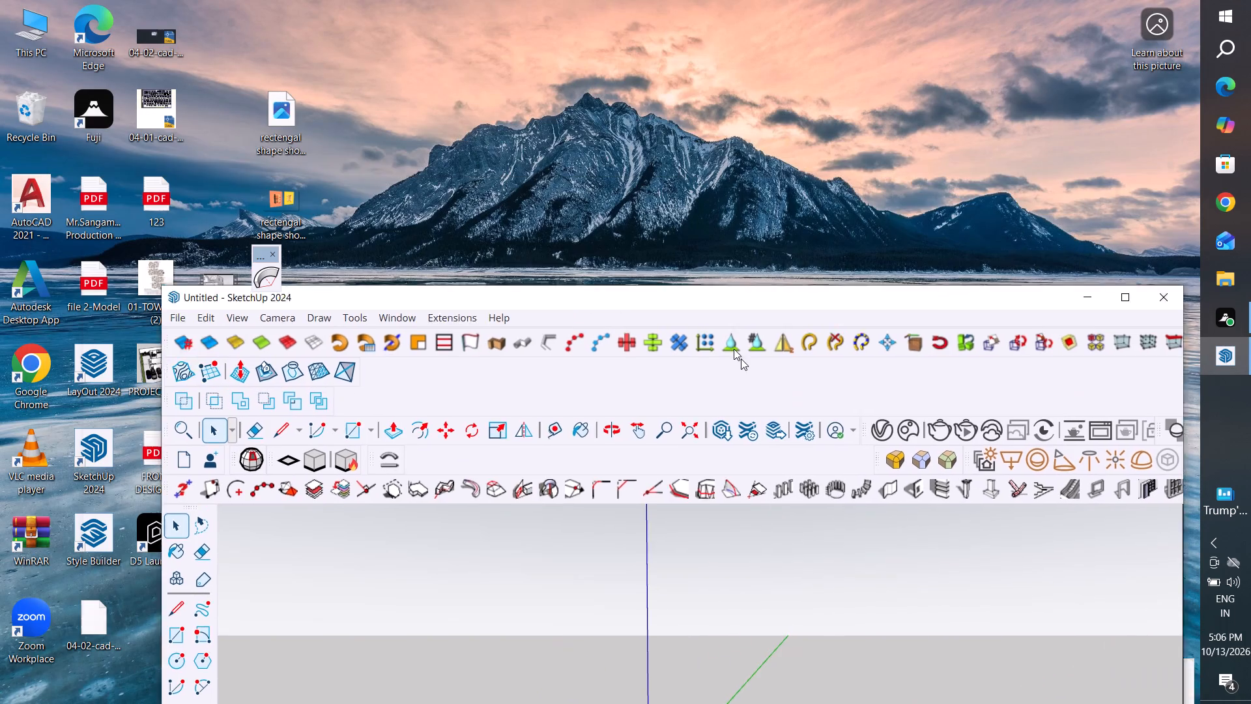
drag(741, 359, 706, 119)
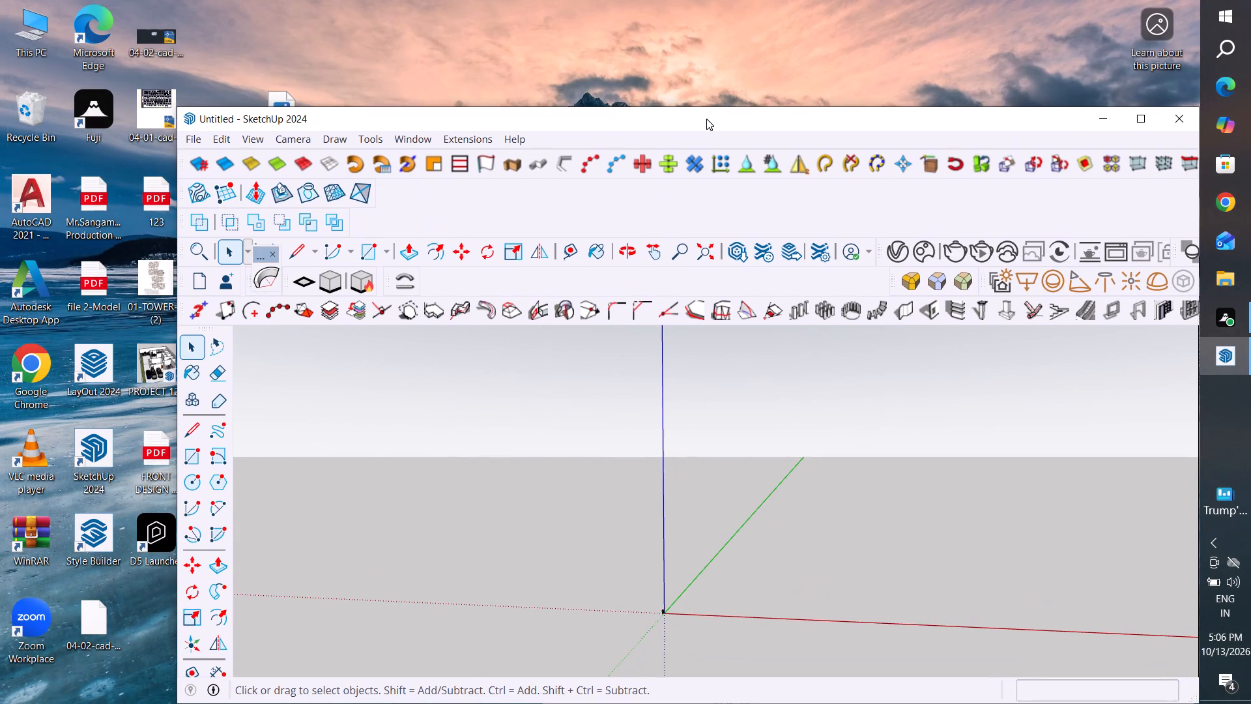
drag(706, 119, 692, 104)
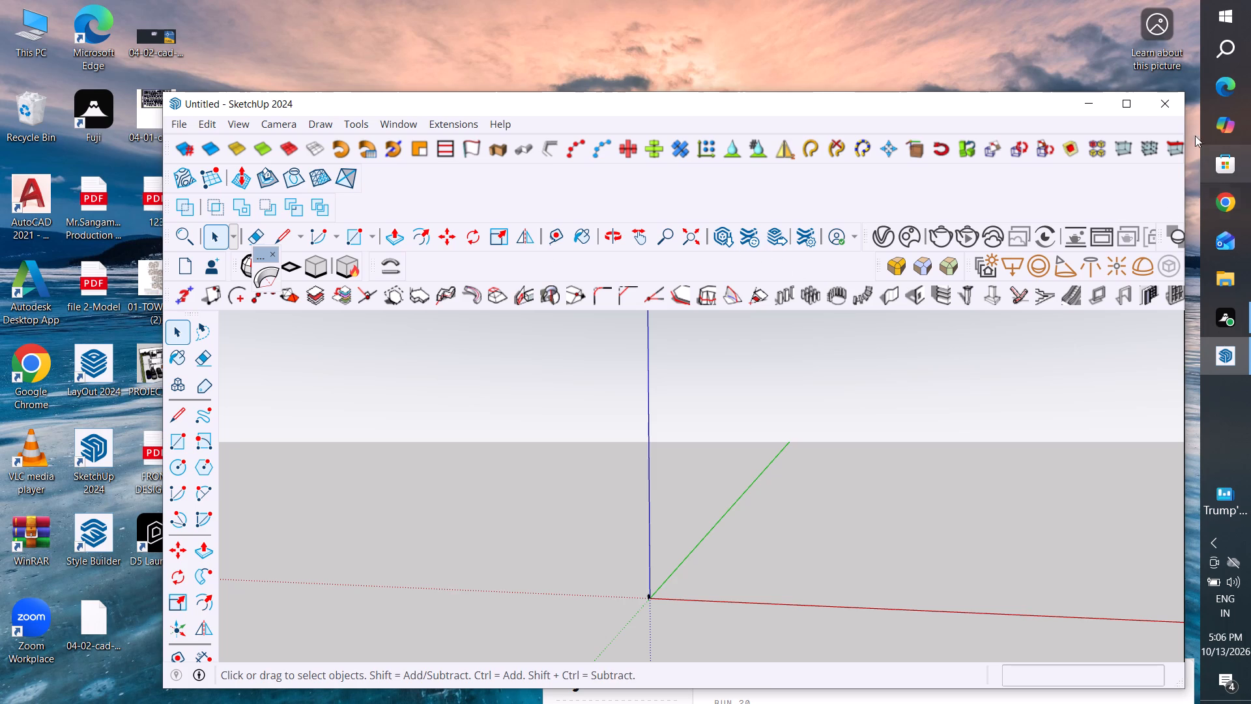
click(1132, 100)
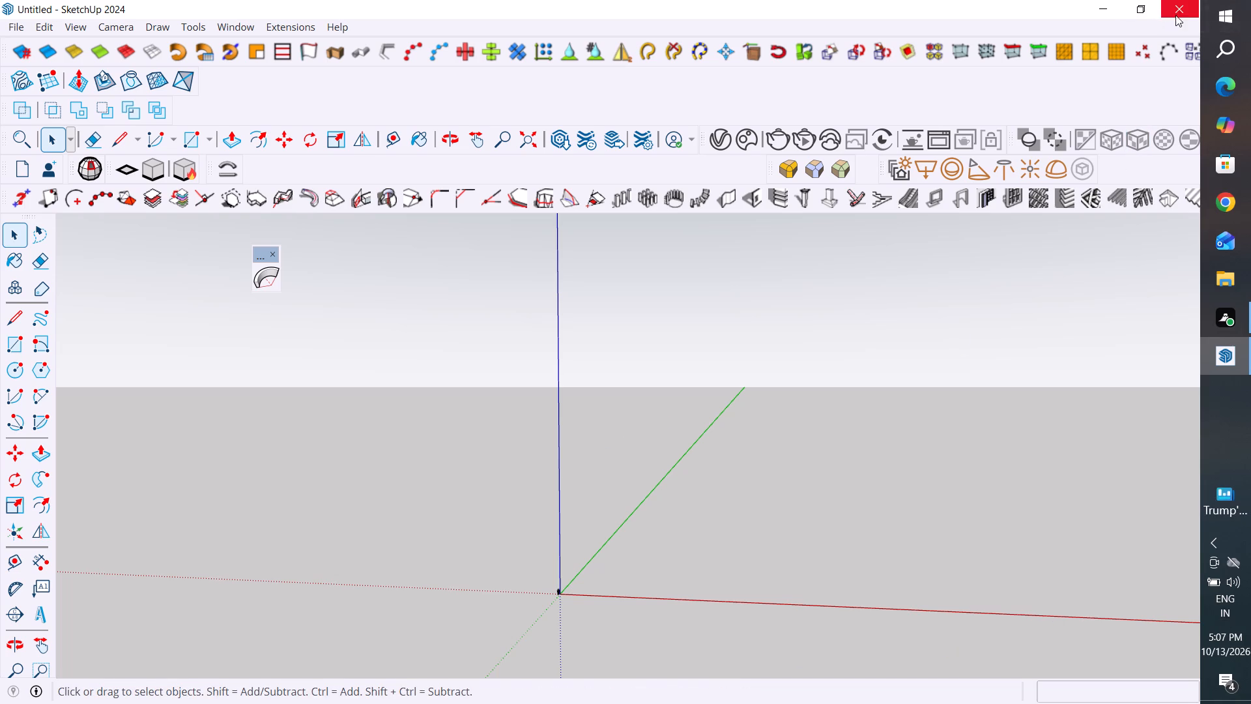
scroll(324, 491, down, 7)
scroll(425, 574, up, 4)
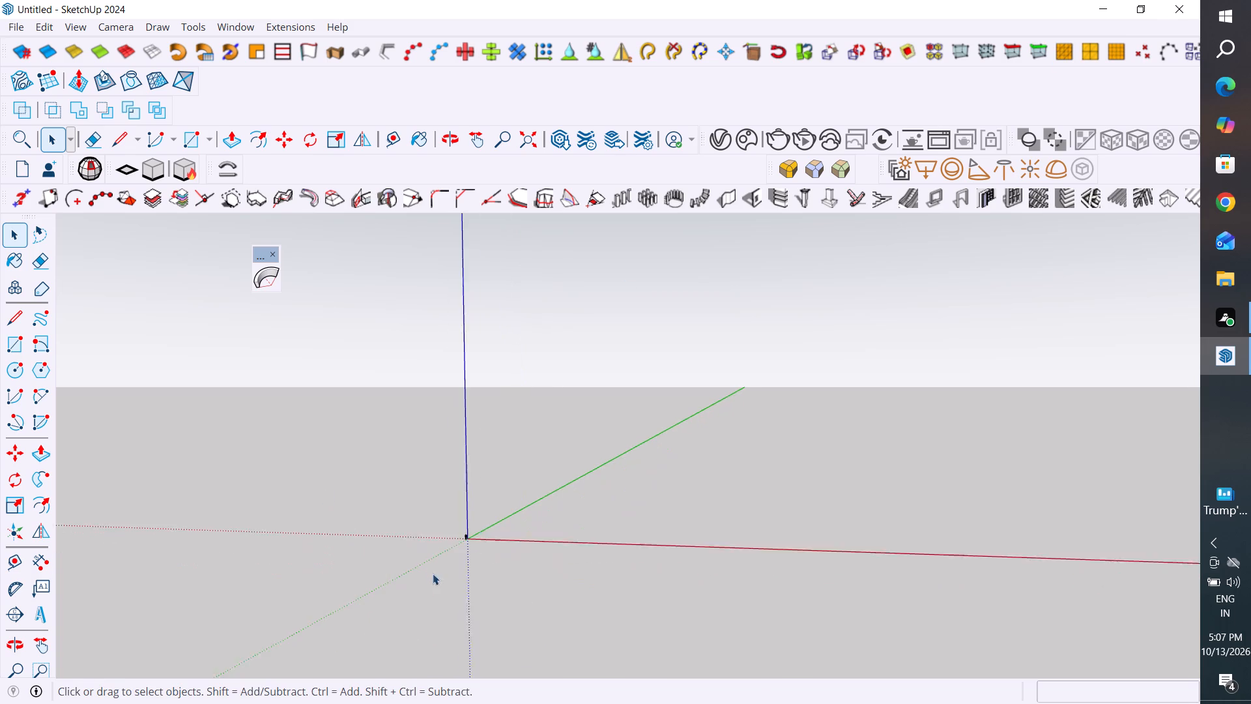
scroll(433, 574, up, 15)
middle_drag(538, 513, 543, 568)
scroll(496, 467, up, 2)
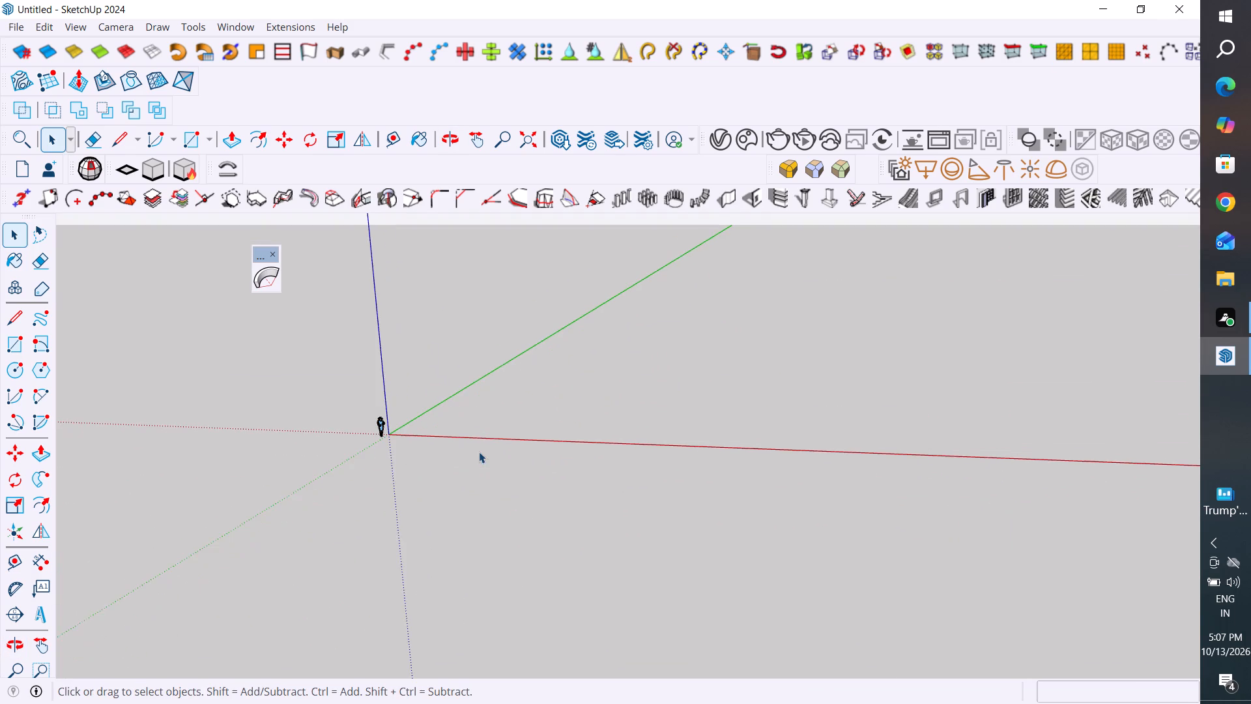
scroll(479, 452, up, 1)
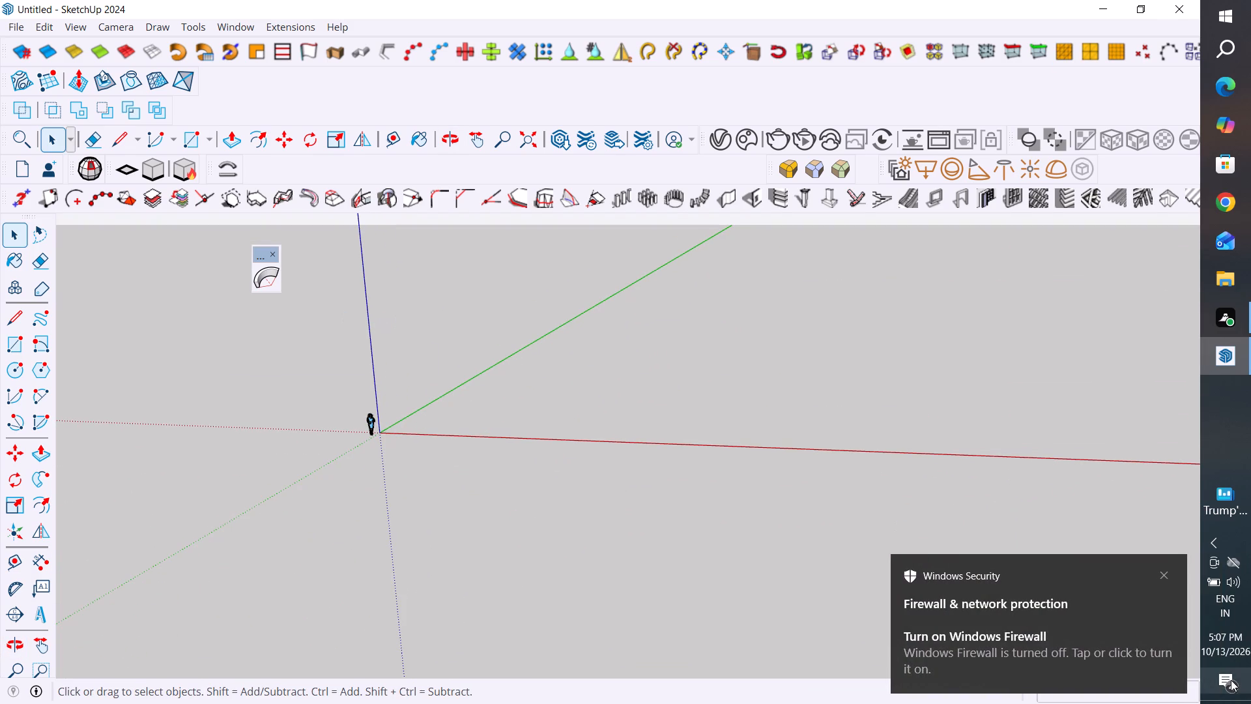
Dismiss the Windows Firewall notification.
click(1168, 575)
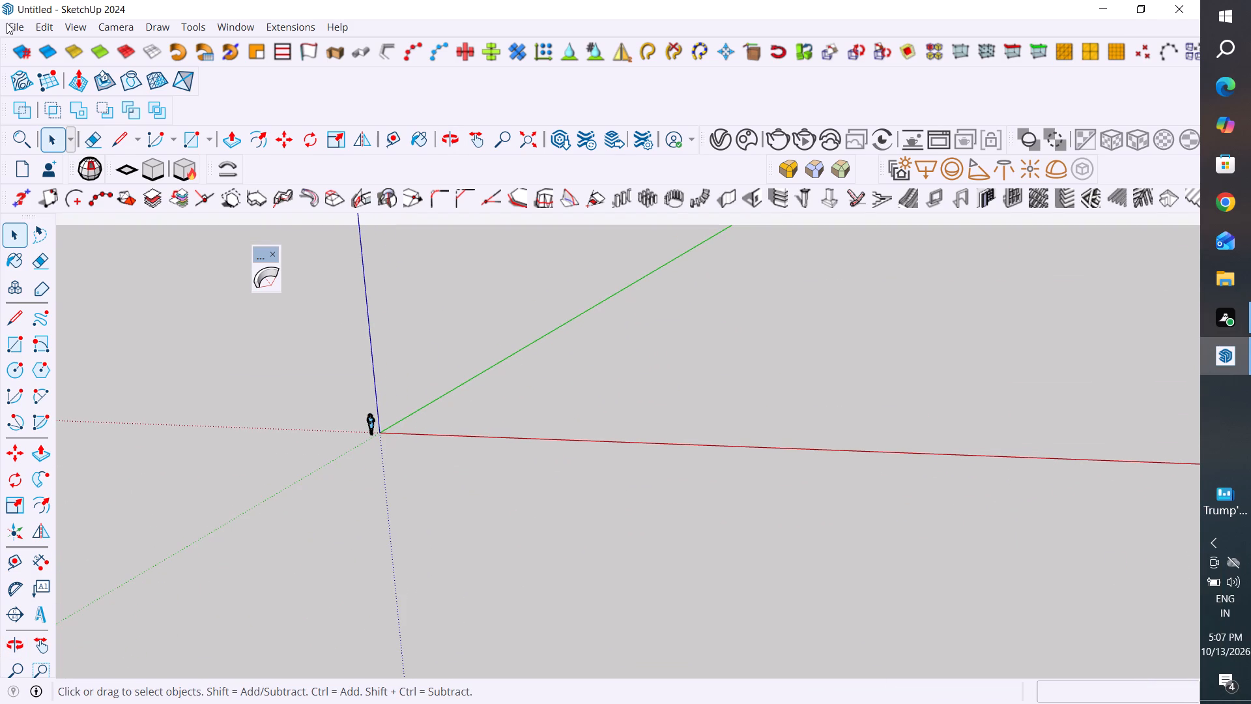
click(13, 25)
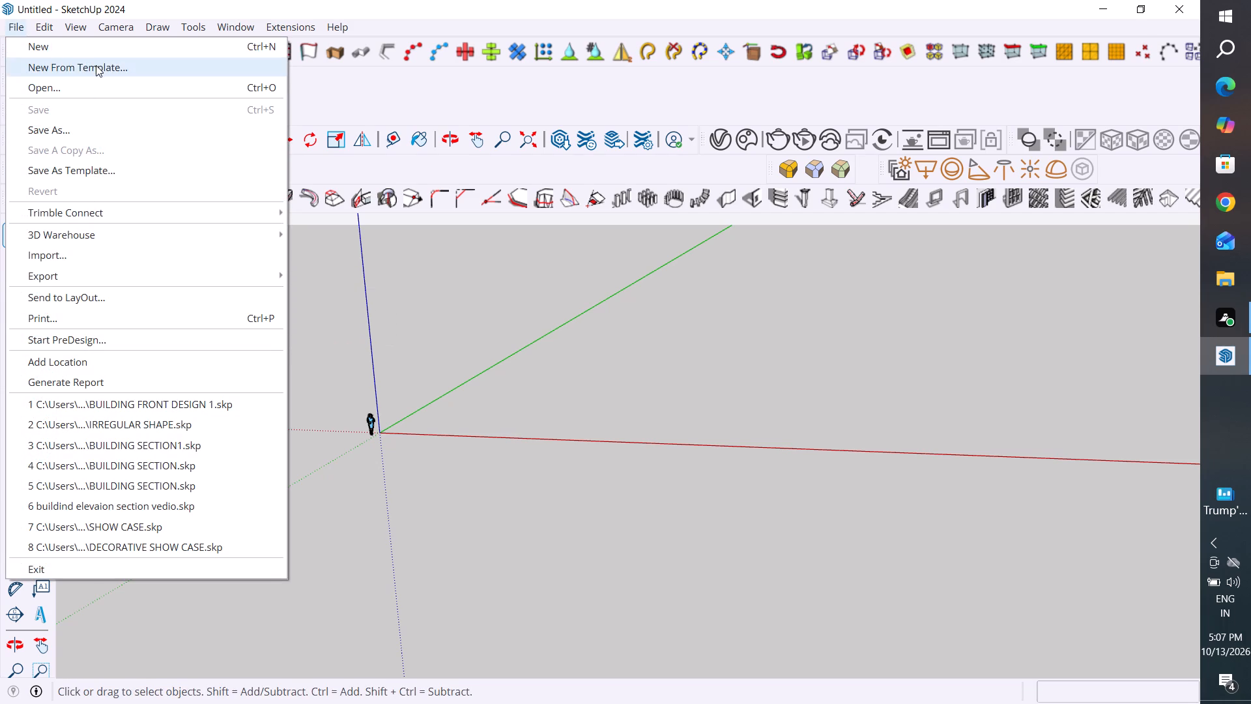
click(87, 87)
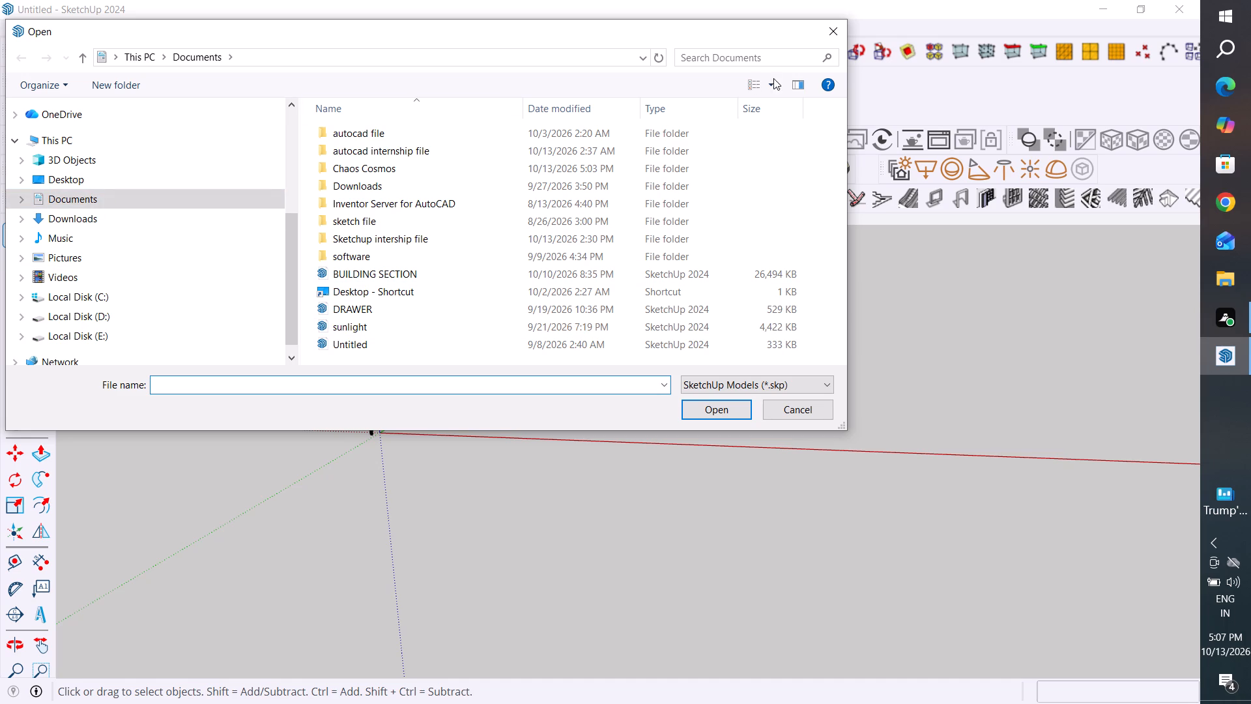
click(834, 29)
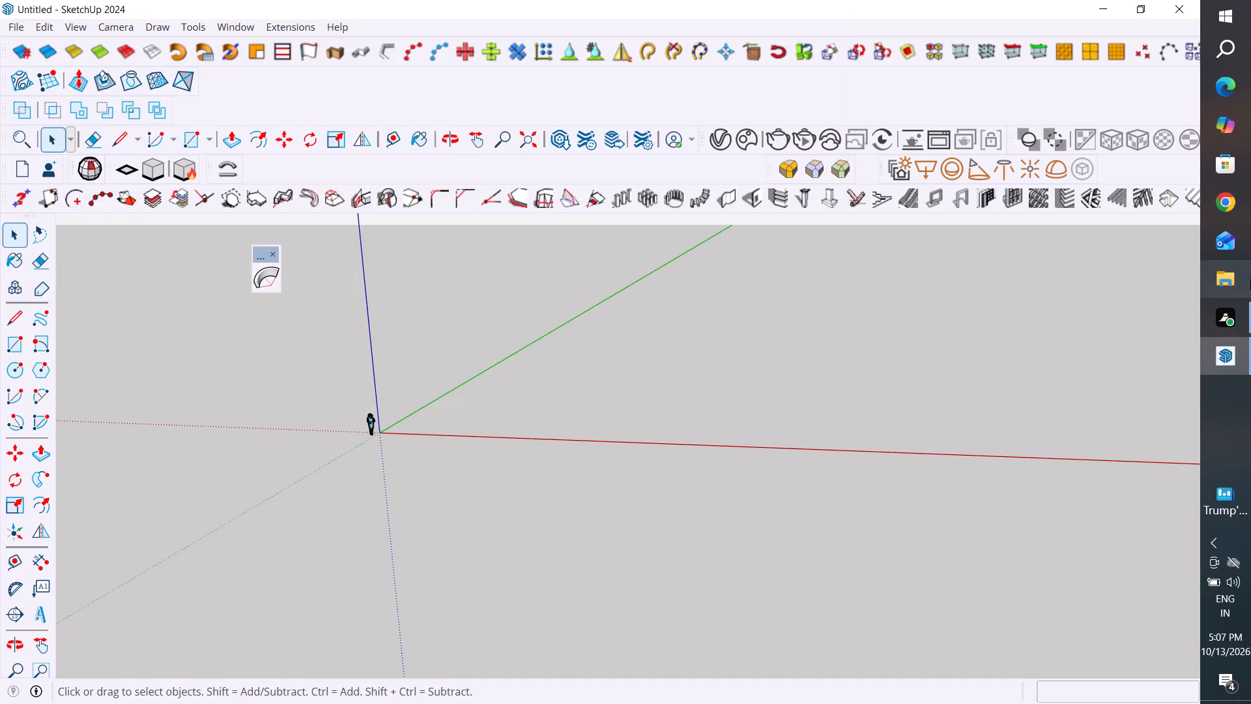
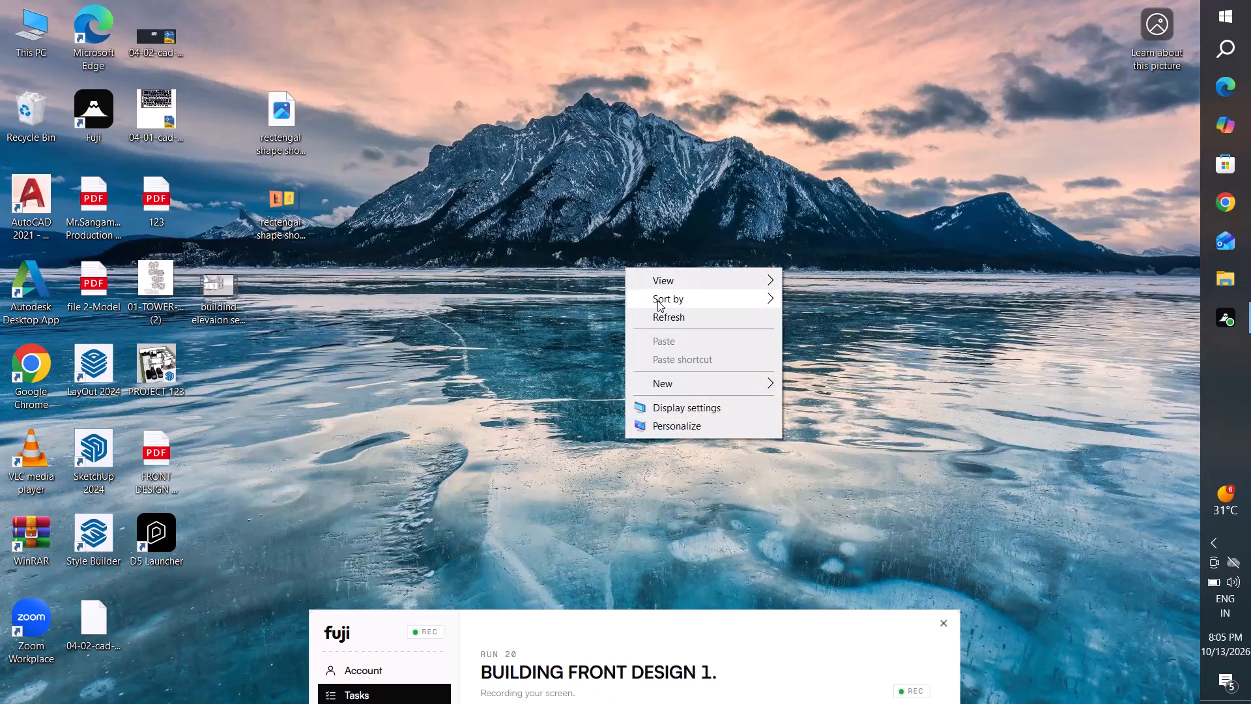
Refresh the desktop and launch SketchUp 2024 from its desktop shortcut.
click(659, 318)
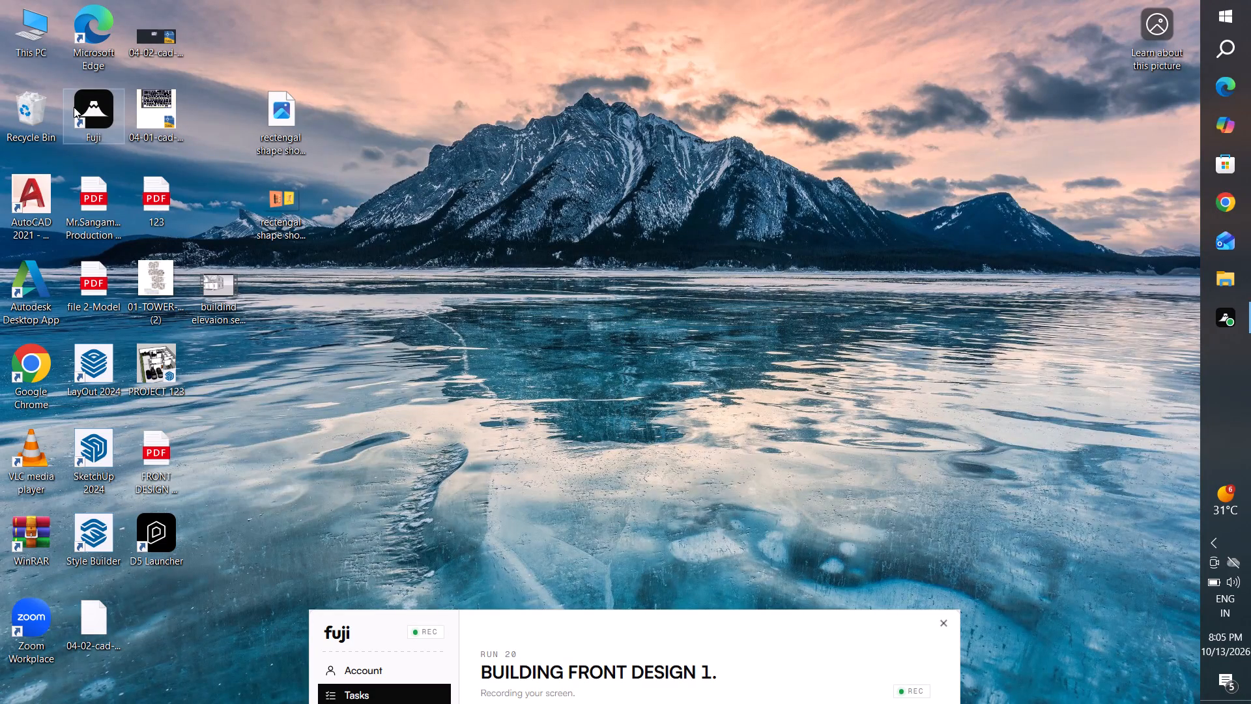
triple_click(98, 447)
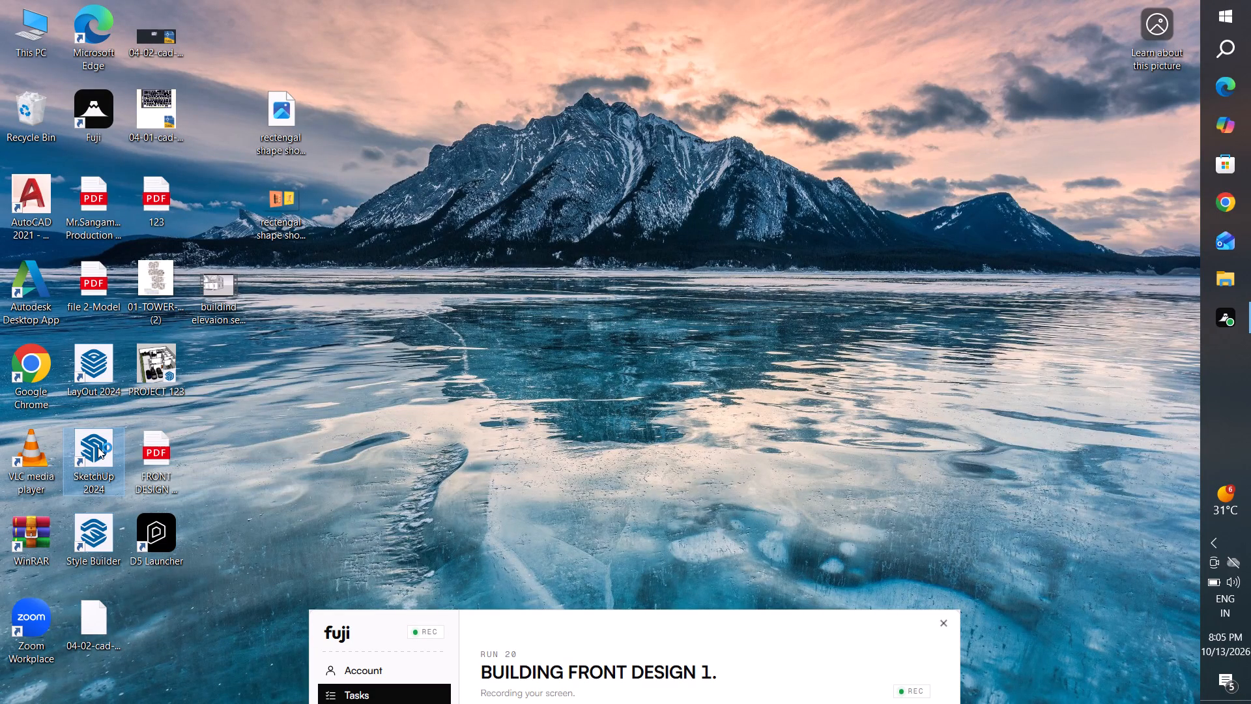
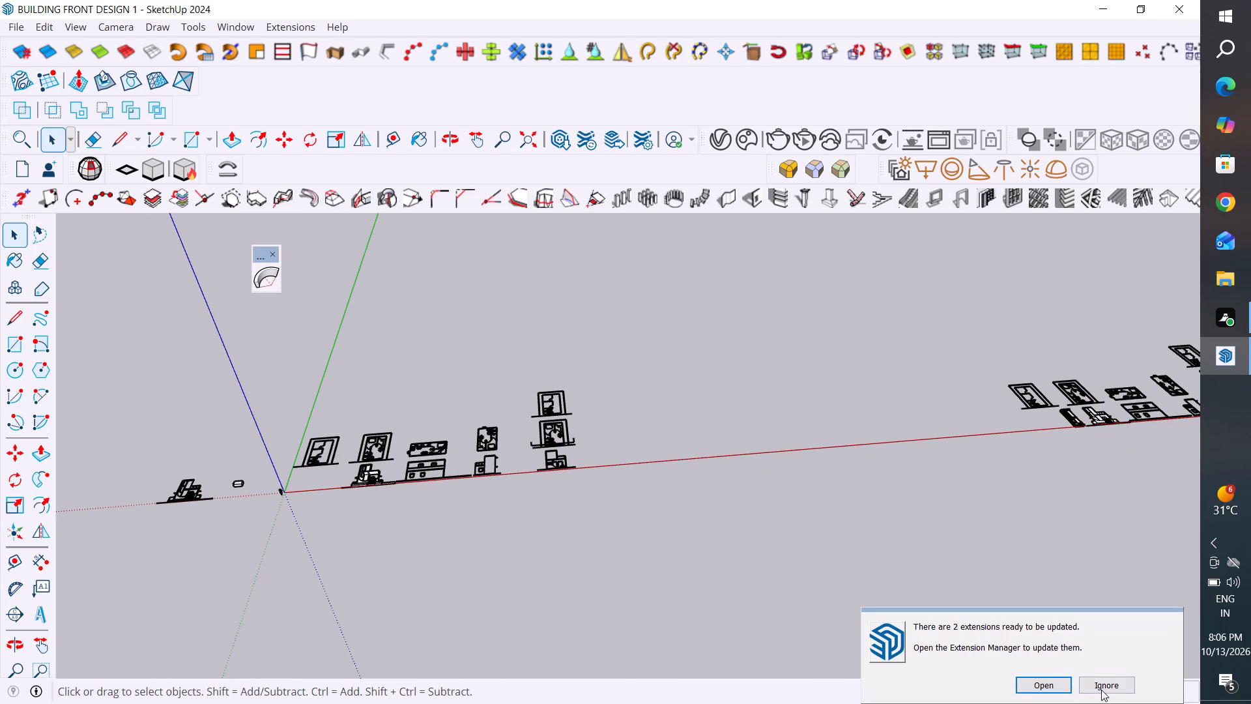
Ignore the pending extension updates and return to the BUILDING FRONT DESIGN 1 model.
click(1102, 688)
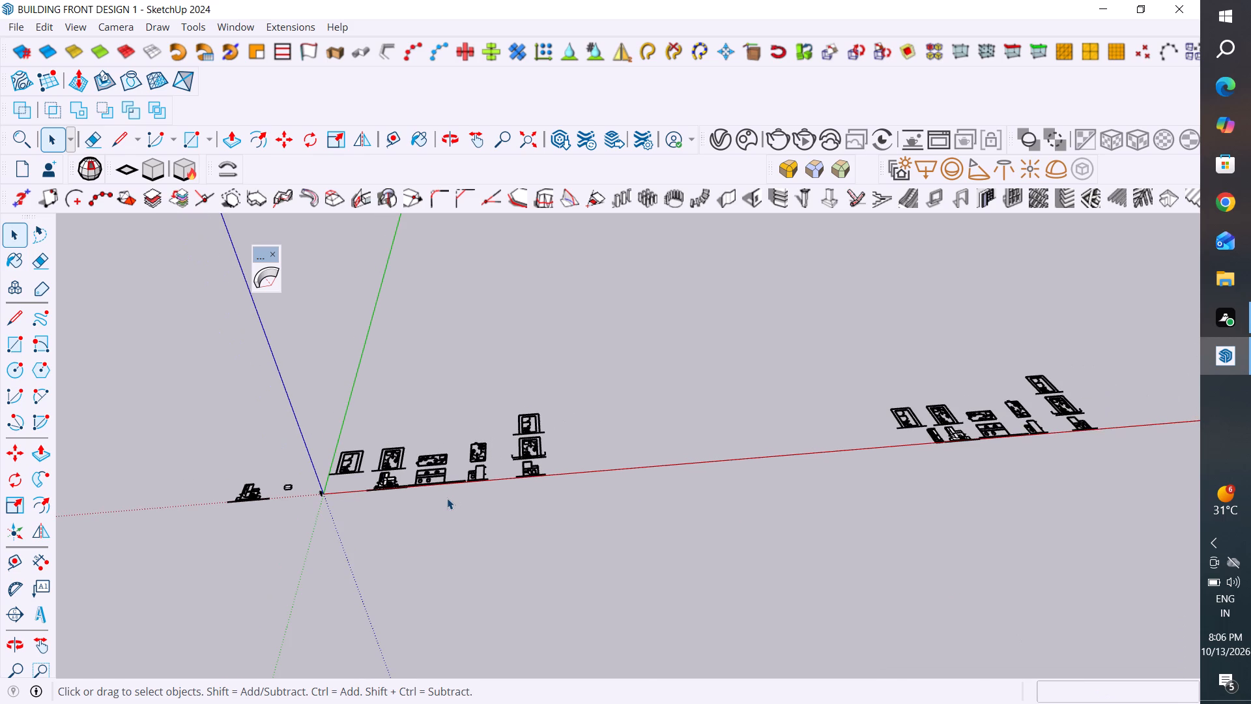
click(340, 499)
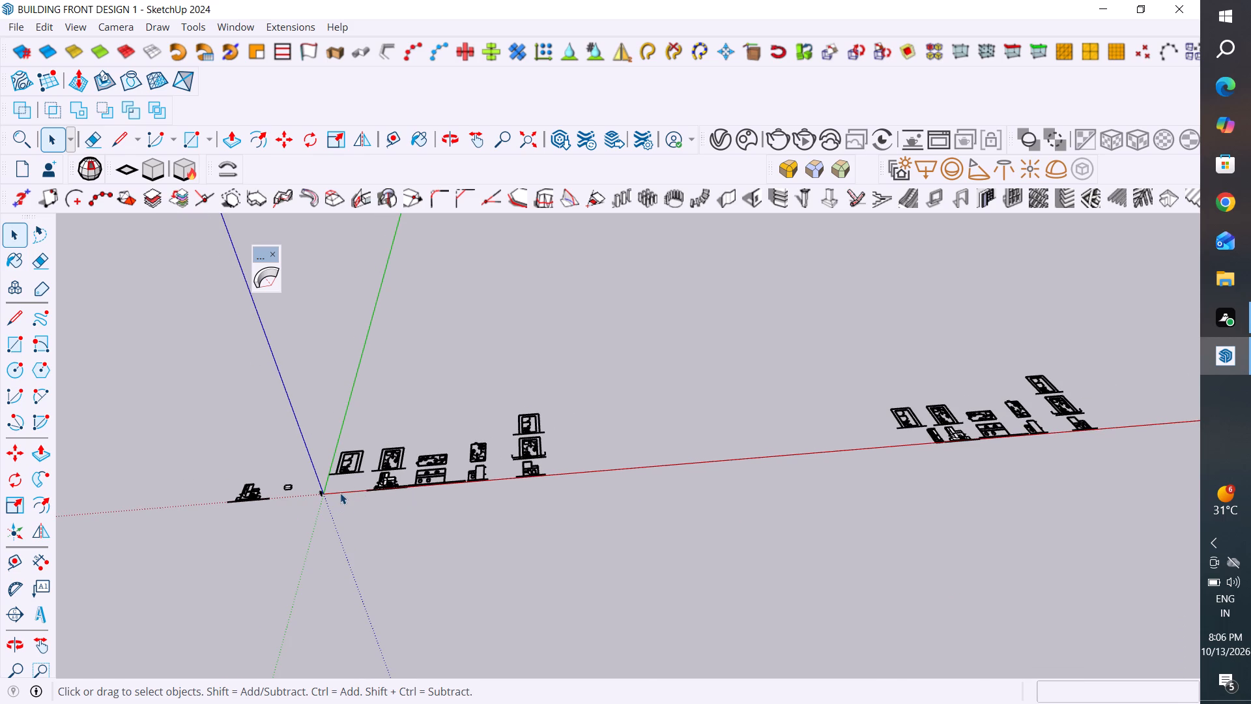
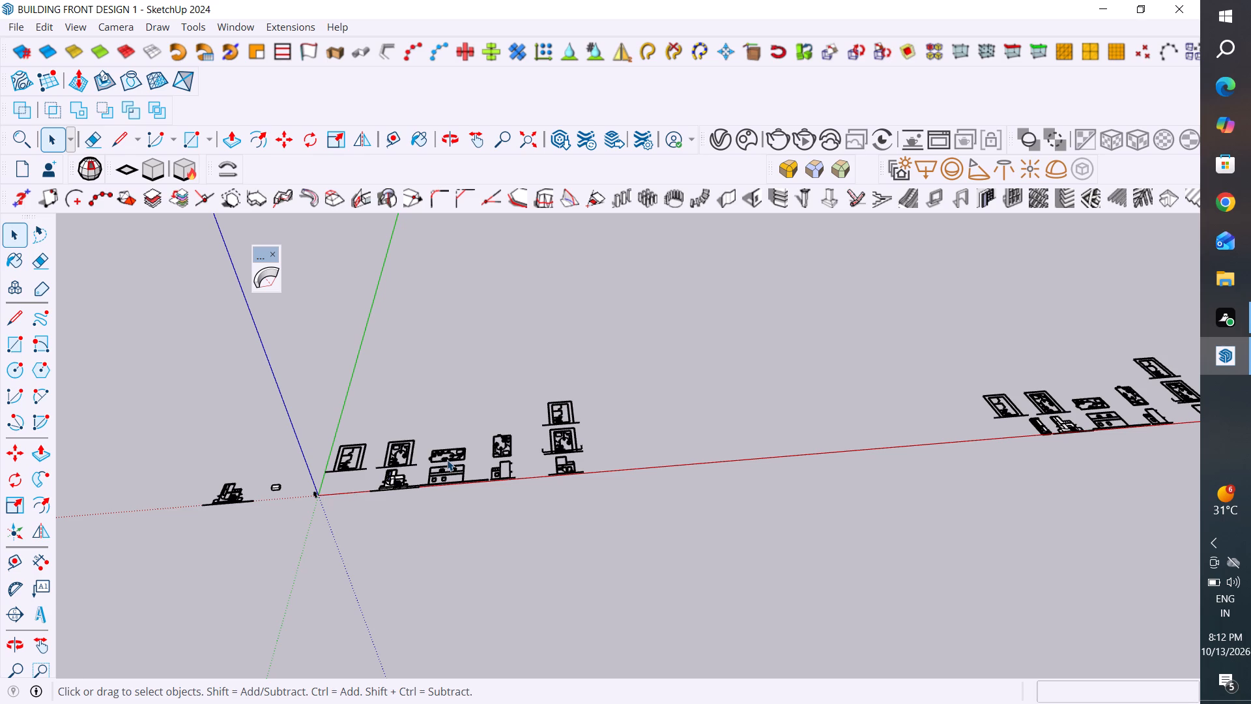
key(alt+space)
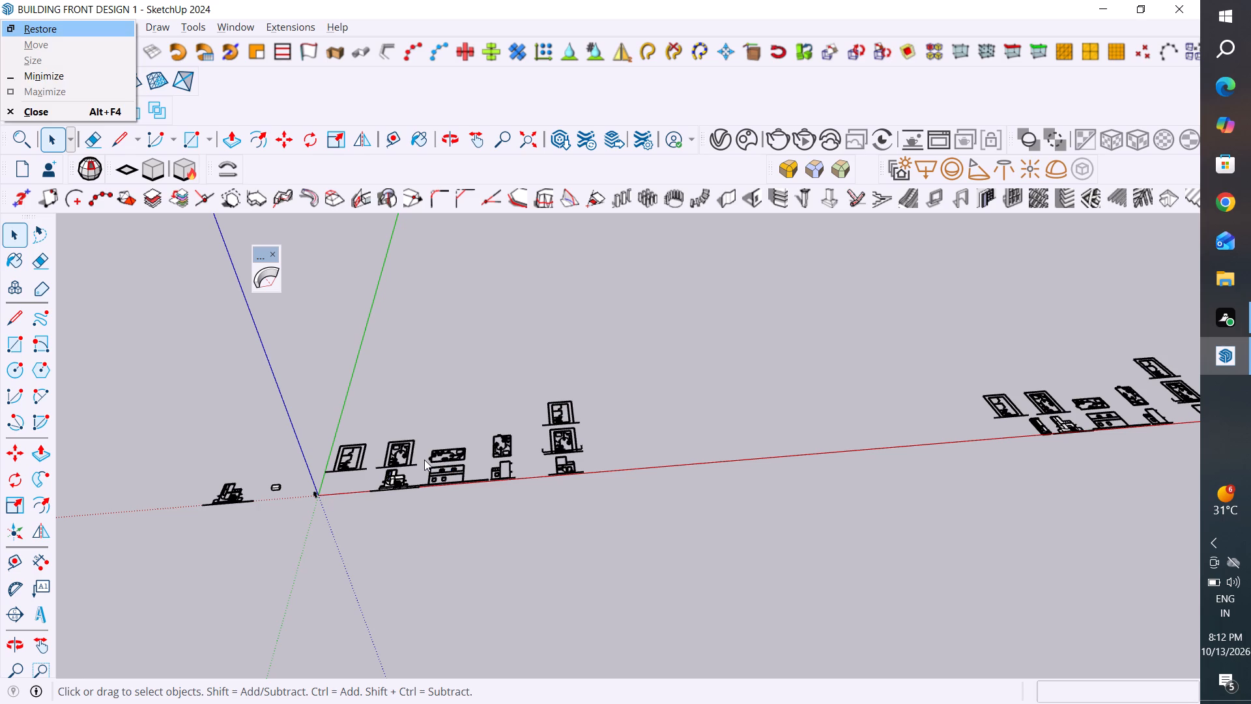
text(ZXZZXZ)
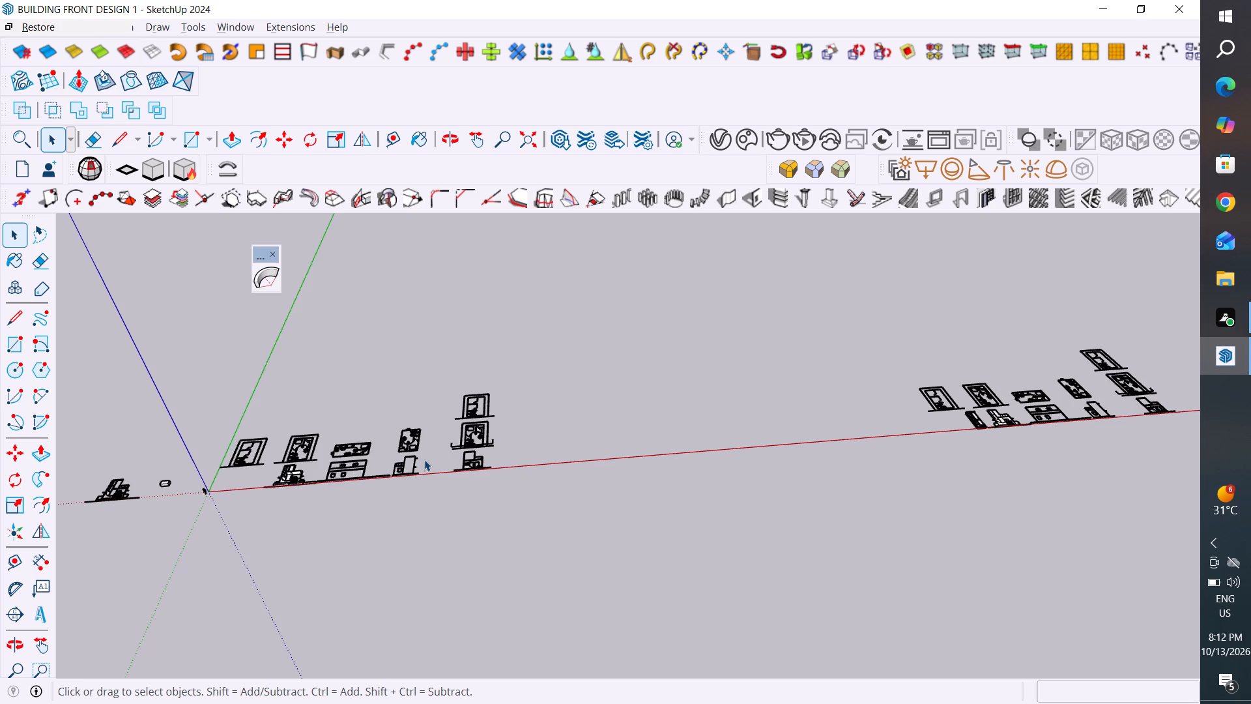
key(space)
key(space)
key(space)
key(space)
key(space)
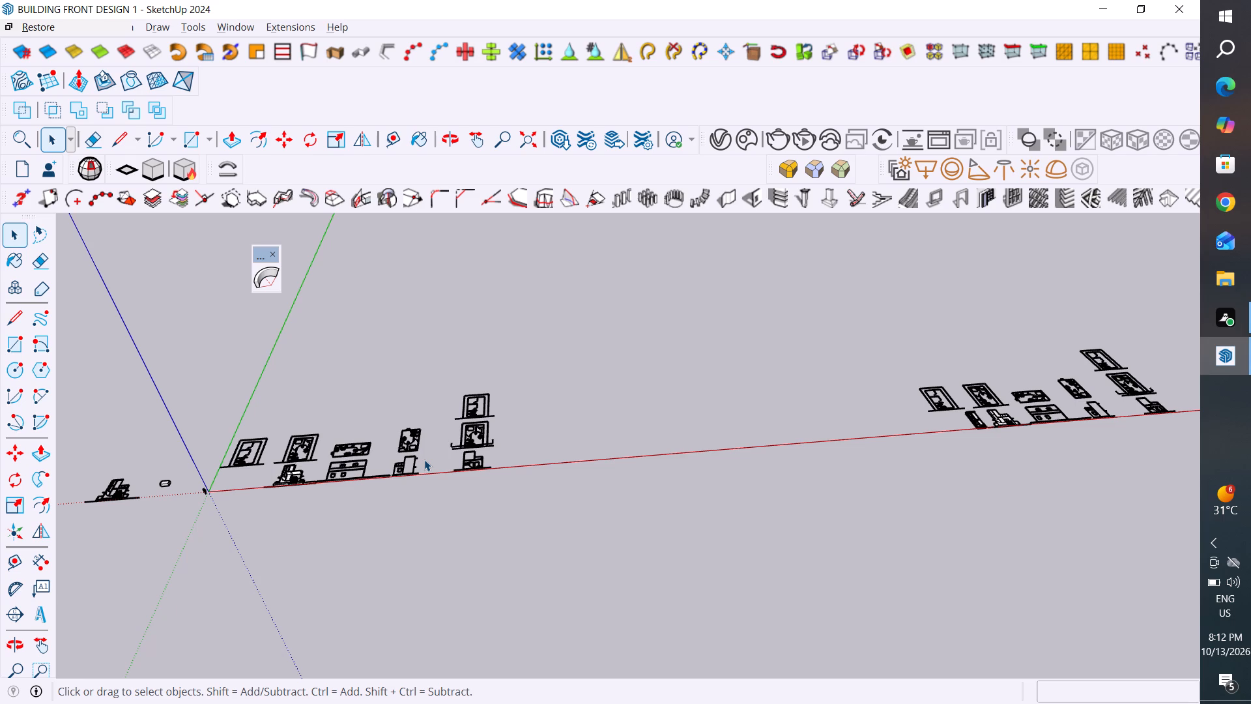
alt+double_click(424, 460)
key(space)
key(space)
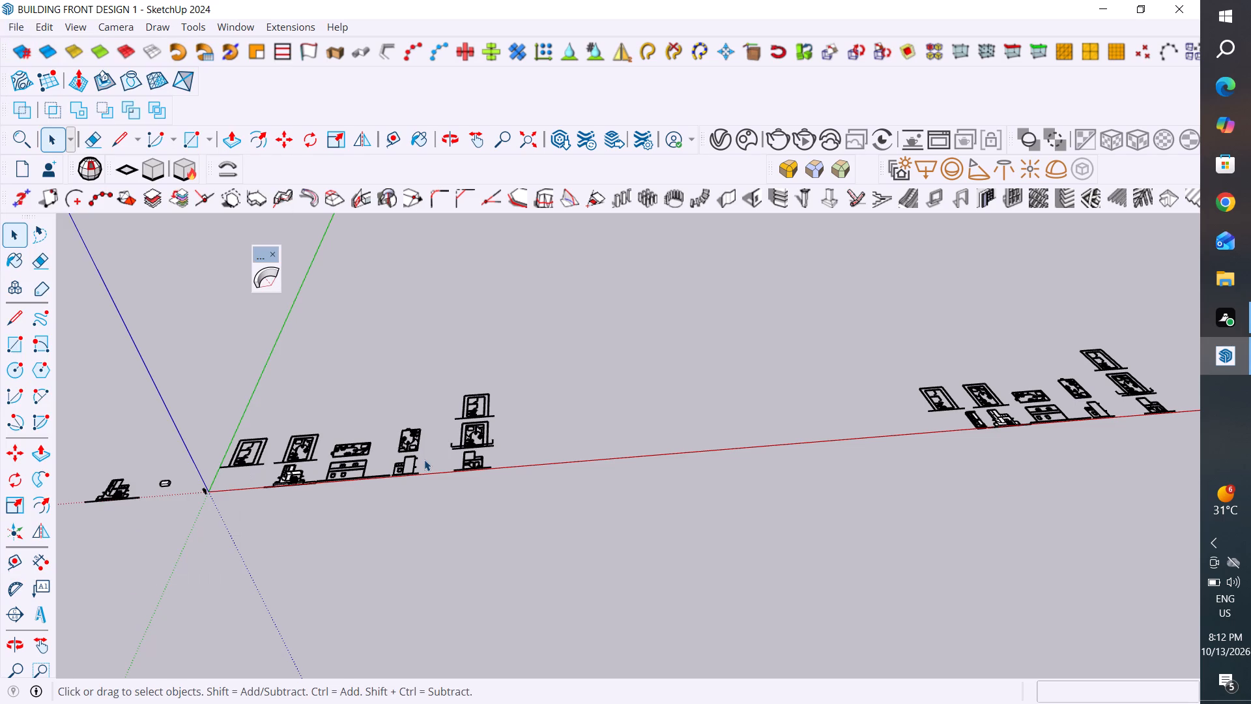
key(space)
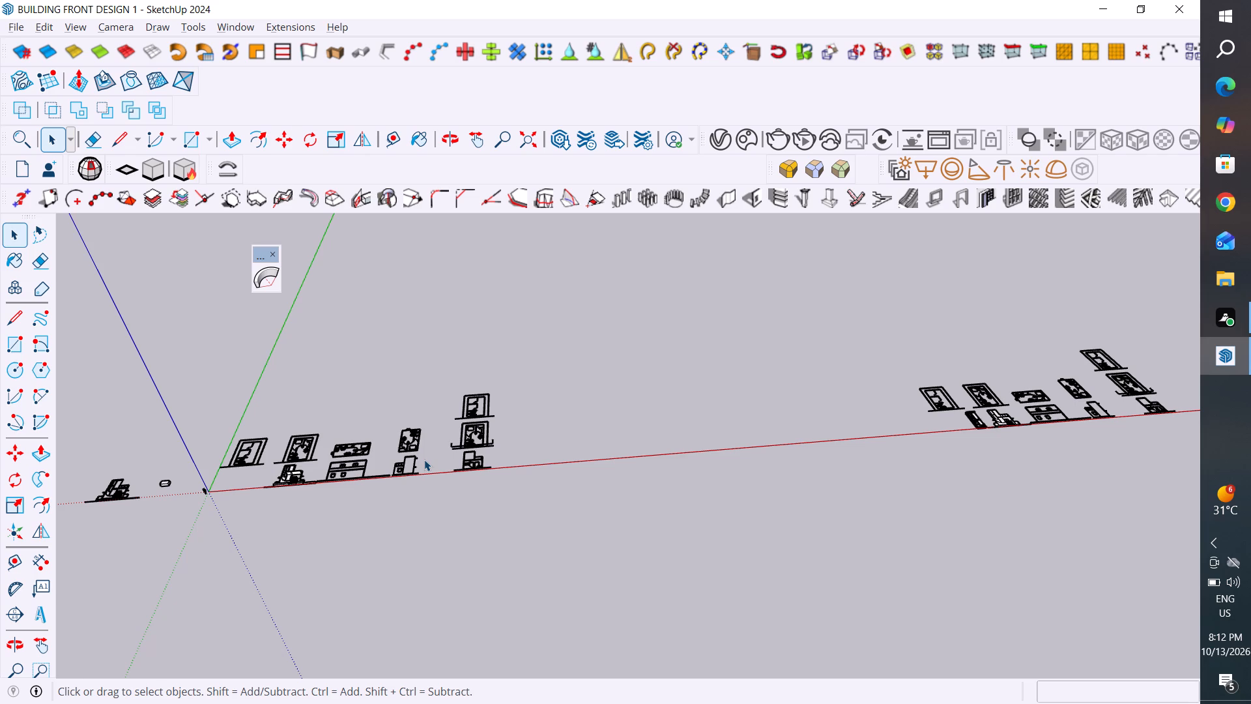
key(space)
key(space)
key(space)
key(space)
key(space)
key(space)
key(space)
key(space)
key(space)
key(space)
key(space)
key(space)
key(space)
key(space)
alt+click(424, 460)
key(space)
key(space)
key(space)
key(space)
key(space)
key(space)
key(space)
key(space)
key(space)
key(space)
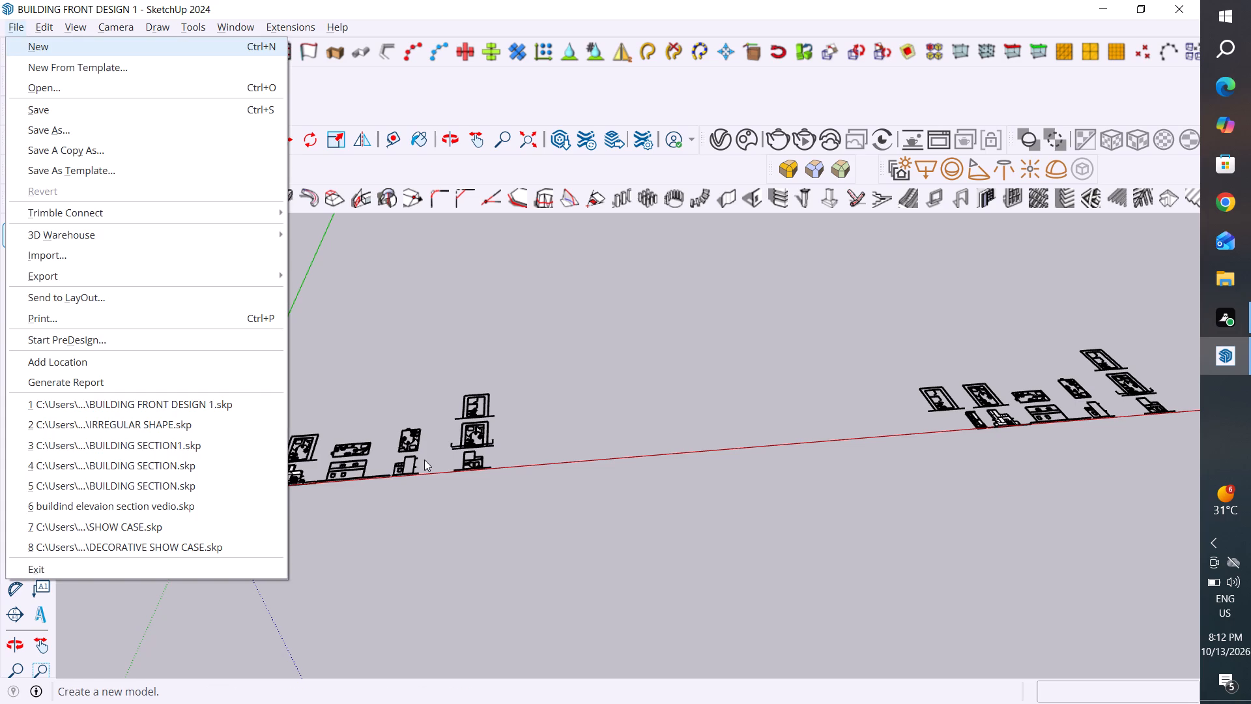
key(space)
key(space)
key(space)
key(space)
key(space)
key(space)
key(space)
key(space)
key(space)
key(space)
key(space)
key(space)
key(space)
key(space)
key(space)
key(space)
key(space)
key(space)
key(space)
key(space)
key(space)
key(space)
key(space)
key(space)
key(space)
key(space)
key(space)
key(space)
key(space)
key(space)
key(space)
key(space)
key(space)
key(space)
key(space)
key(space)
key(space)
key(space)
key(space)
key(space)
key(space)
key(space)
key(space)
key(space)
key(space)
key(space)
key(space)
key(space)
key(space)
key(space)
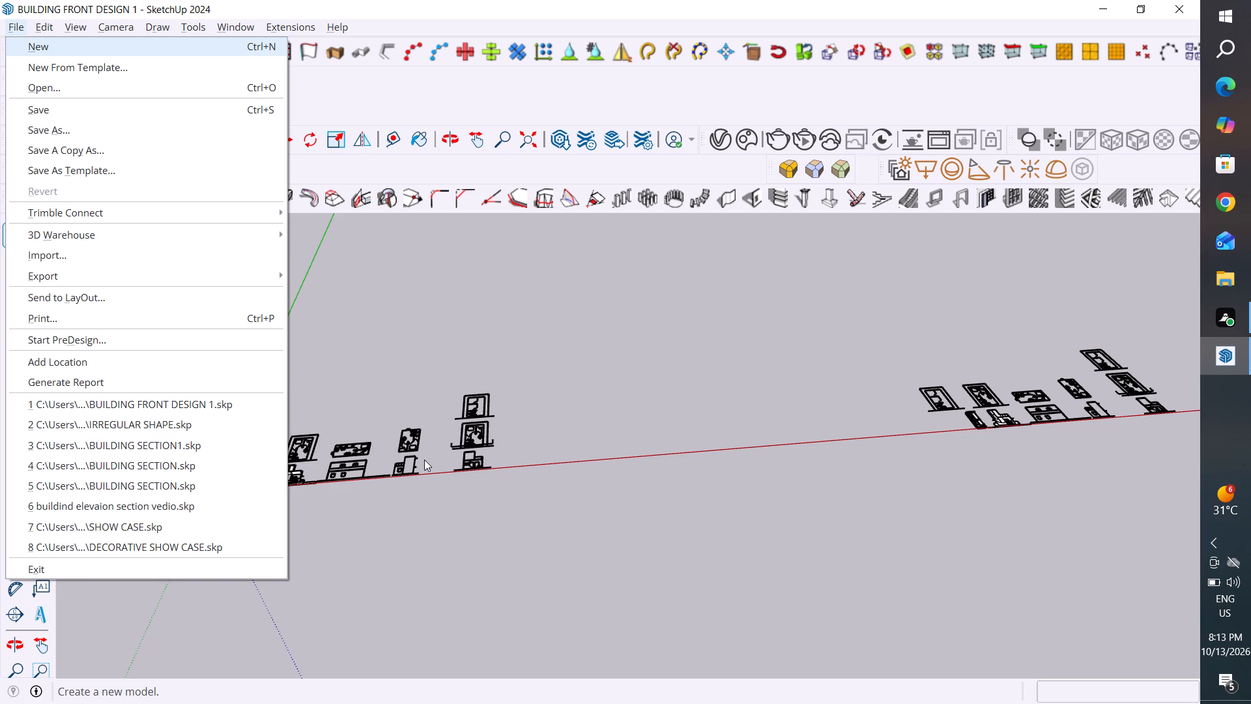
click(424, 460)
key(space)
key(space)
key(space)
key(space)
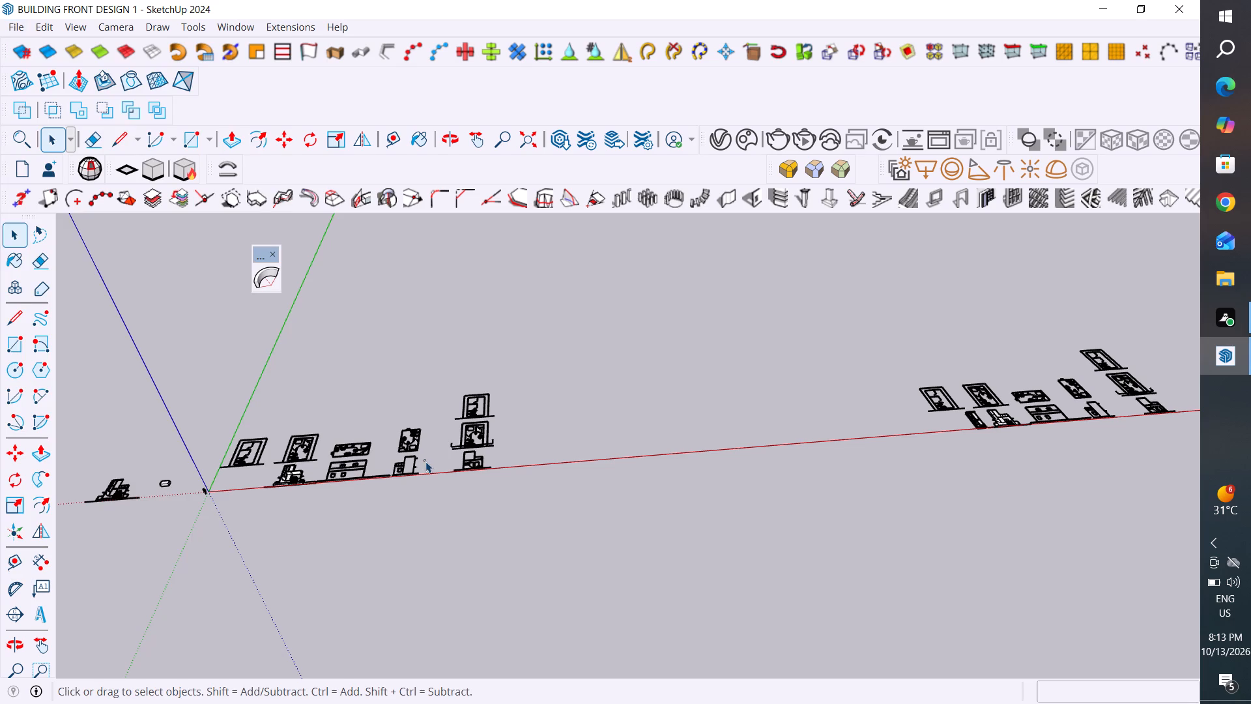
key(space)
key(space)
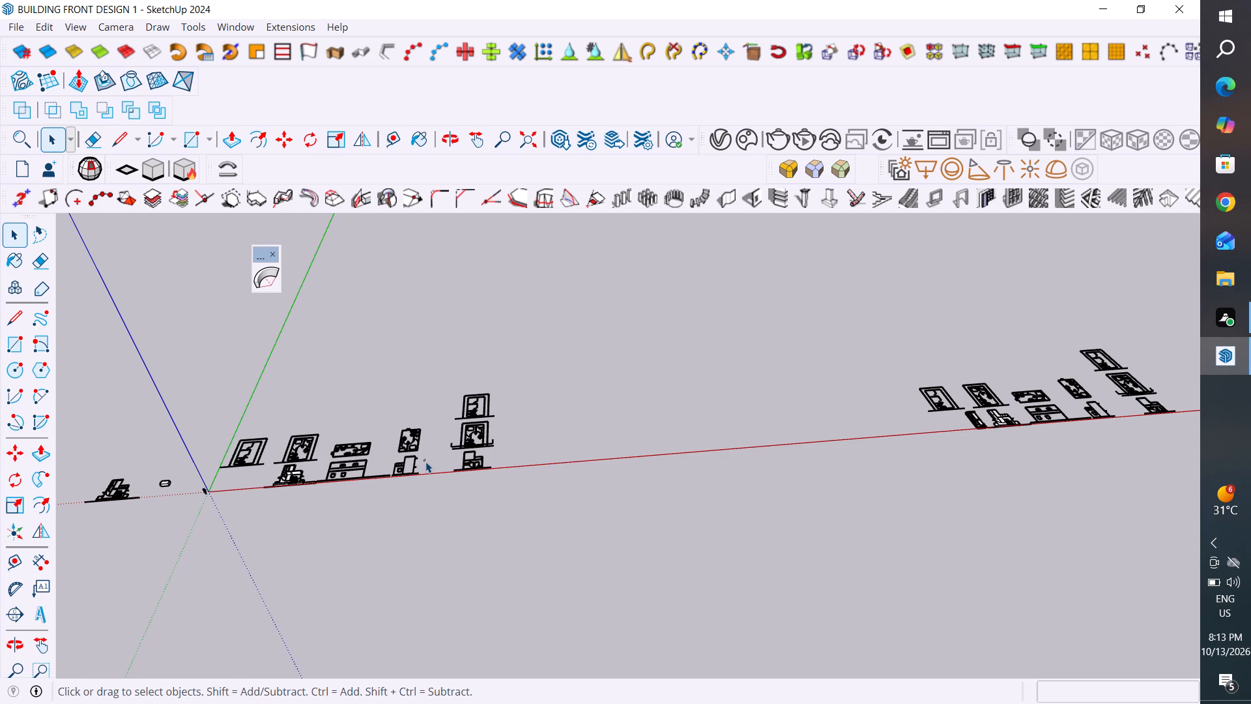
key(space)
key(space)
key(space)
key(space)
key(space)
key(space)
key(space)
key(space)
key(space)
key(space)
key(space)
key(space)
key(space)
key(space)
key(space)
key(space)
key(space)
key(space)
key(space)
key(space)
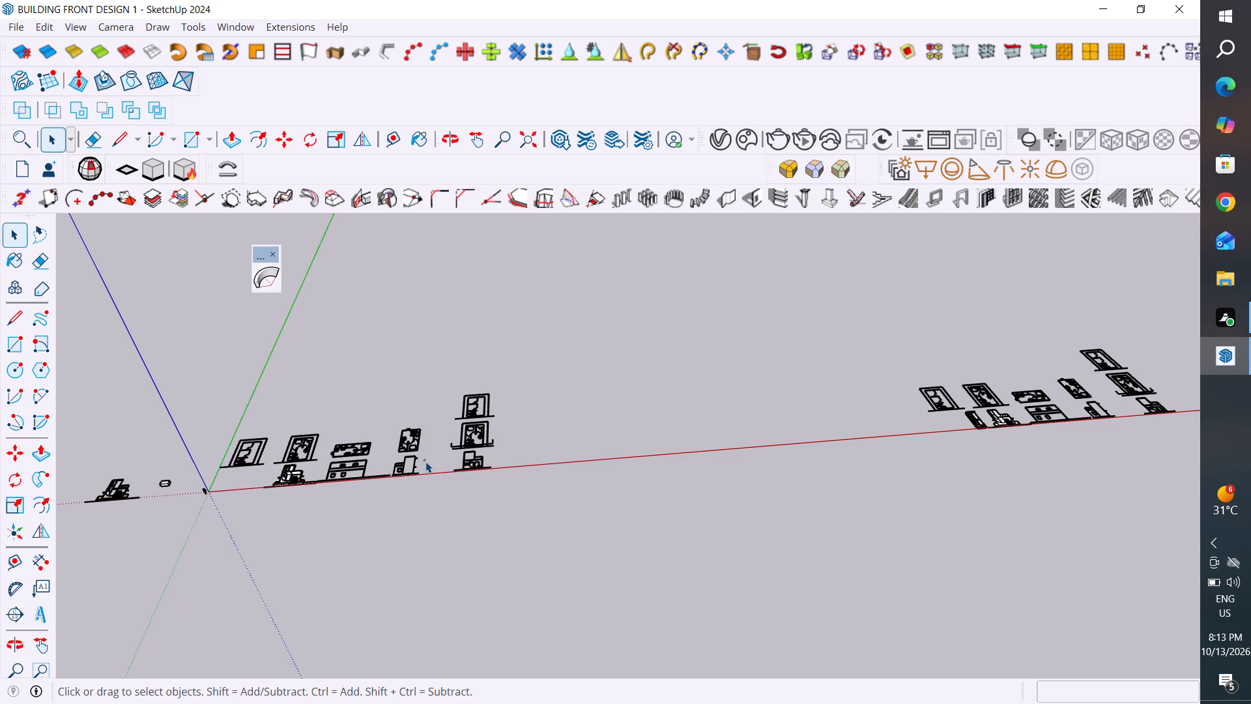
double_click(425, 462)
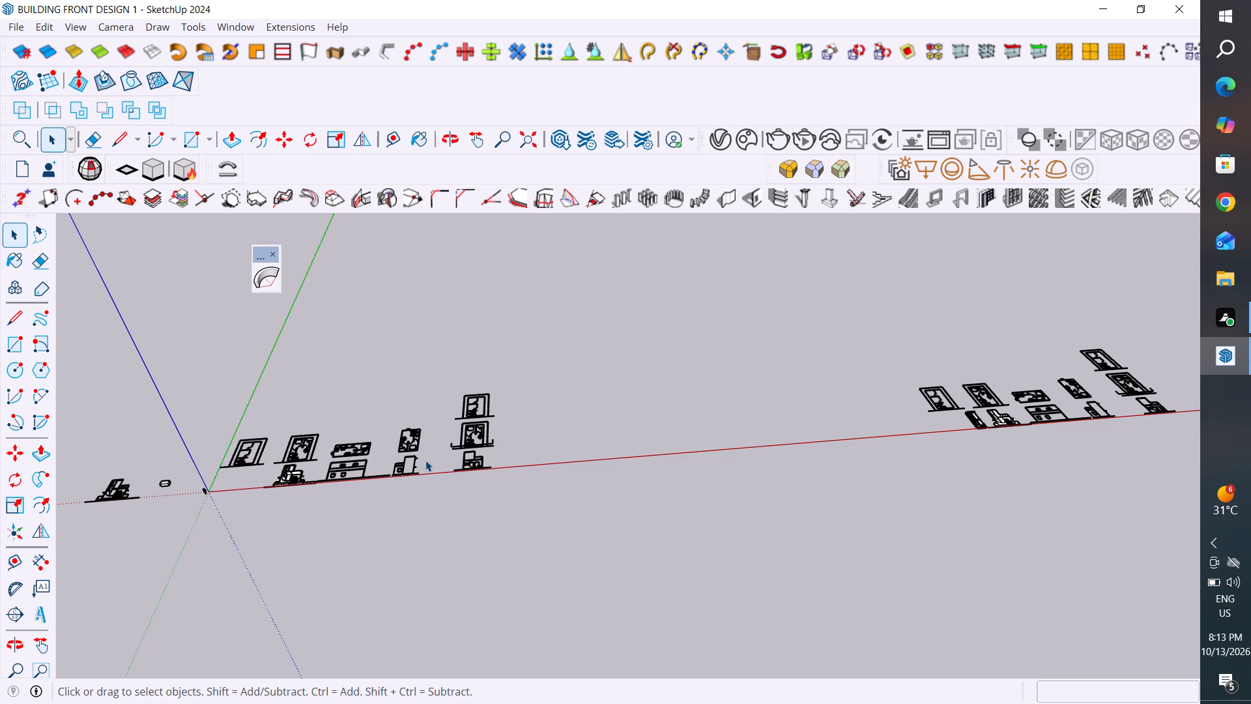
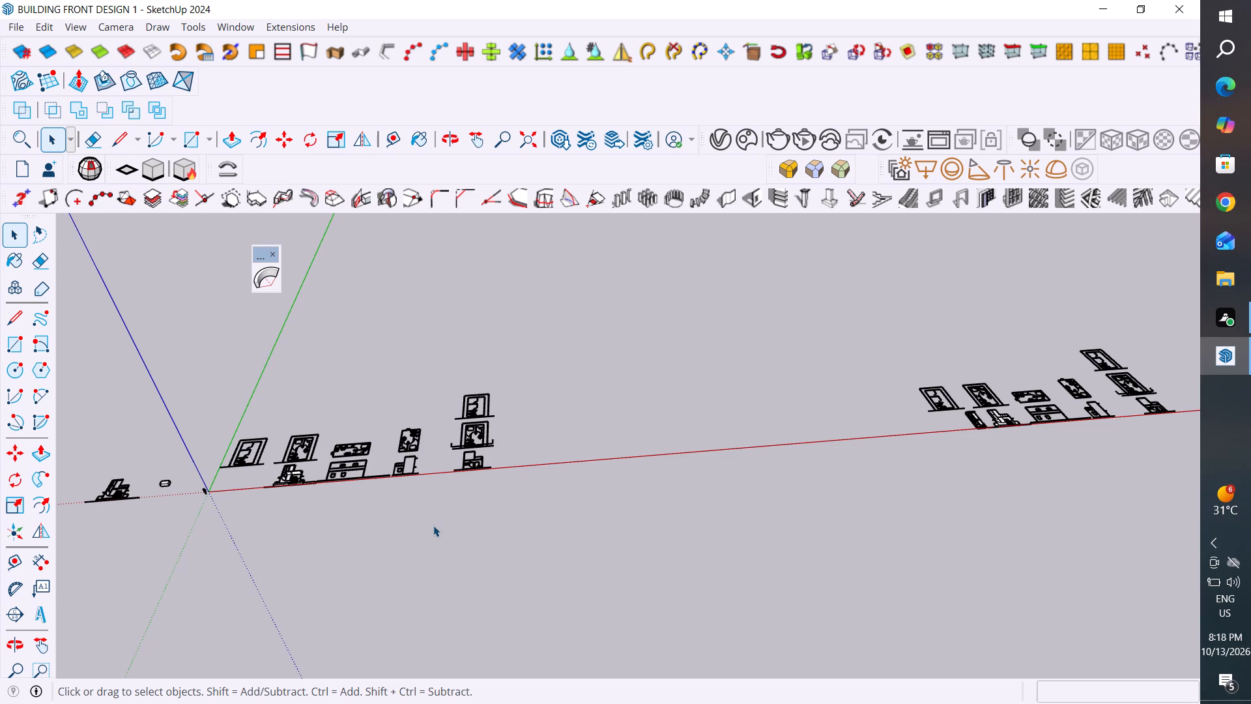
Examine the partly modelled 3D front facade among the flat drawings, closing in on the double entrance door above the steps.
scroll(584, 318, up, 4)
middle_drag(411, 538, 502, 403)
scroll(931, 467, down, 6)
middle_drag(437, 664, 331, 656)
scroll(296, 510, up, 5)
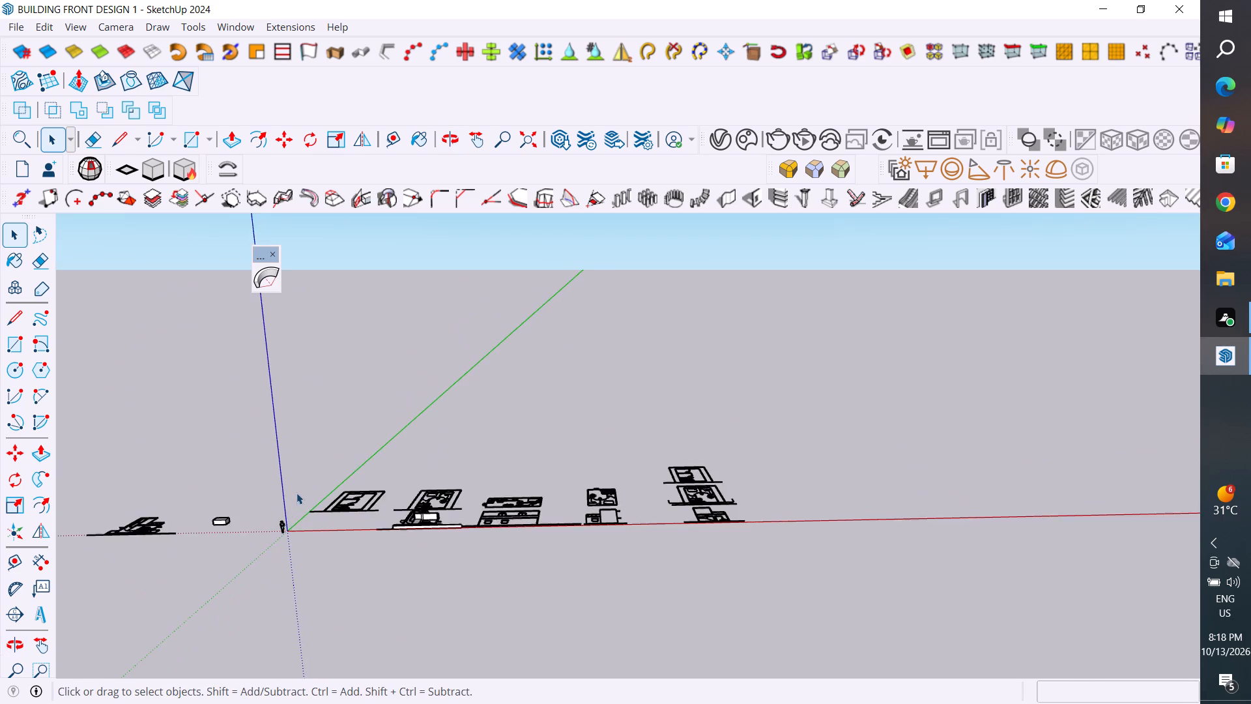
scroll(482, 558, up, 11)
middle_drag(337, 533, 299, 654)
scroll(549, 279, down, 7)
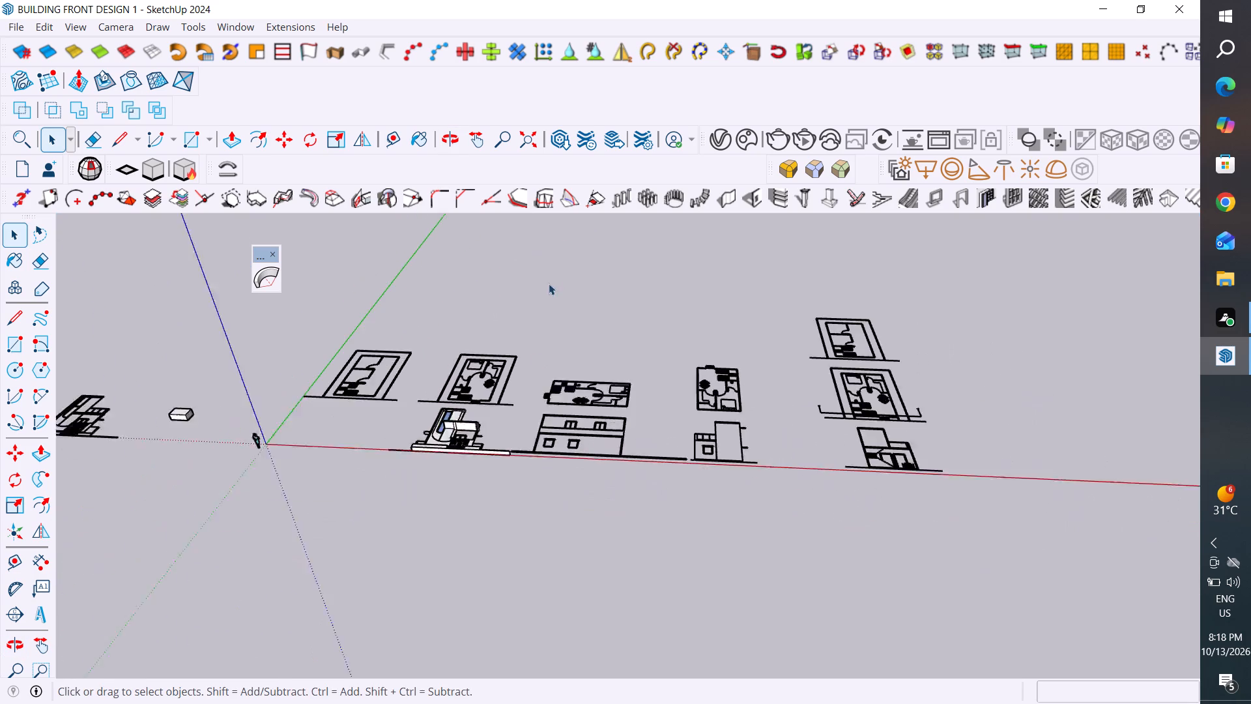
scroll(461, 415, up, 1)
middle_drag(461, 417, 460, 598)
scroll(425, 488, up, 12)
middle_drag(450, 447, 478, 563)
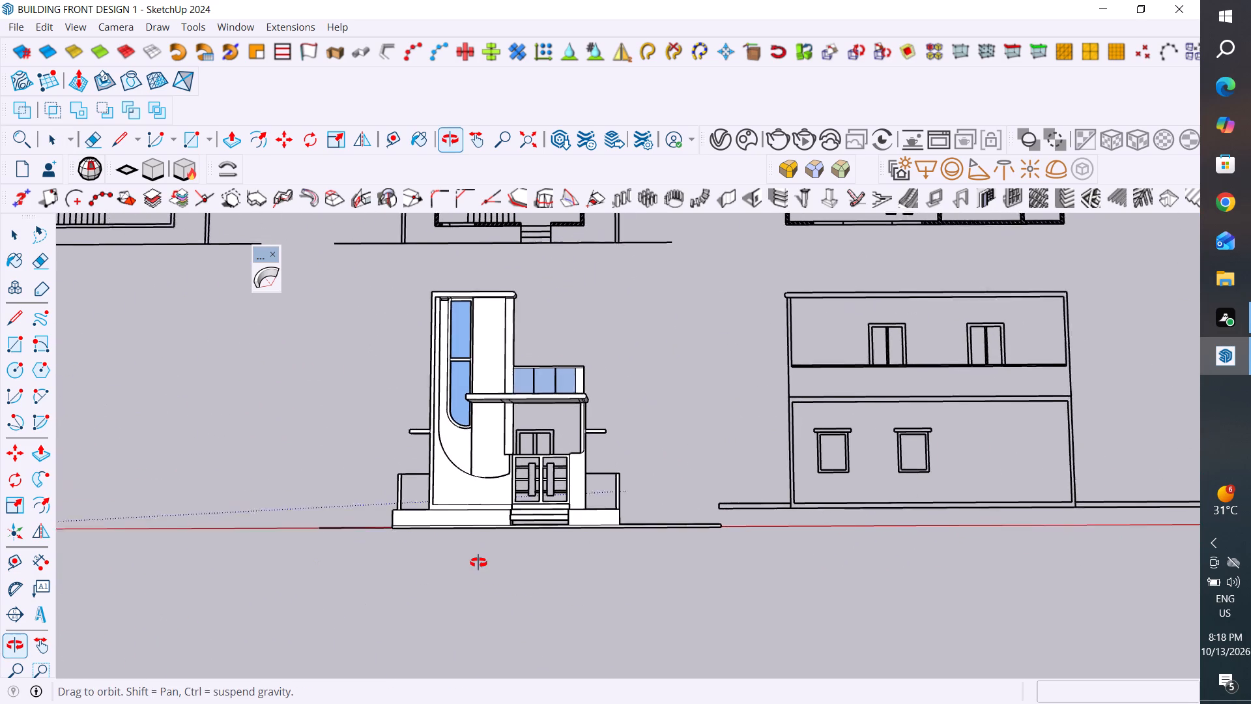
middle_drag(478, 563, 478, 565)
scroll(565, 500, up, 8)
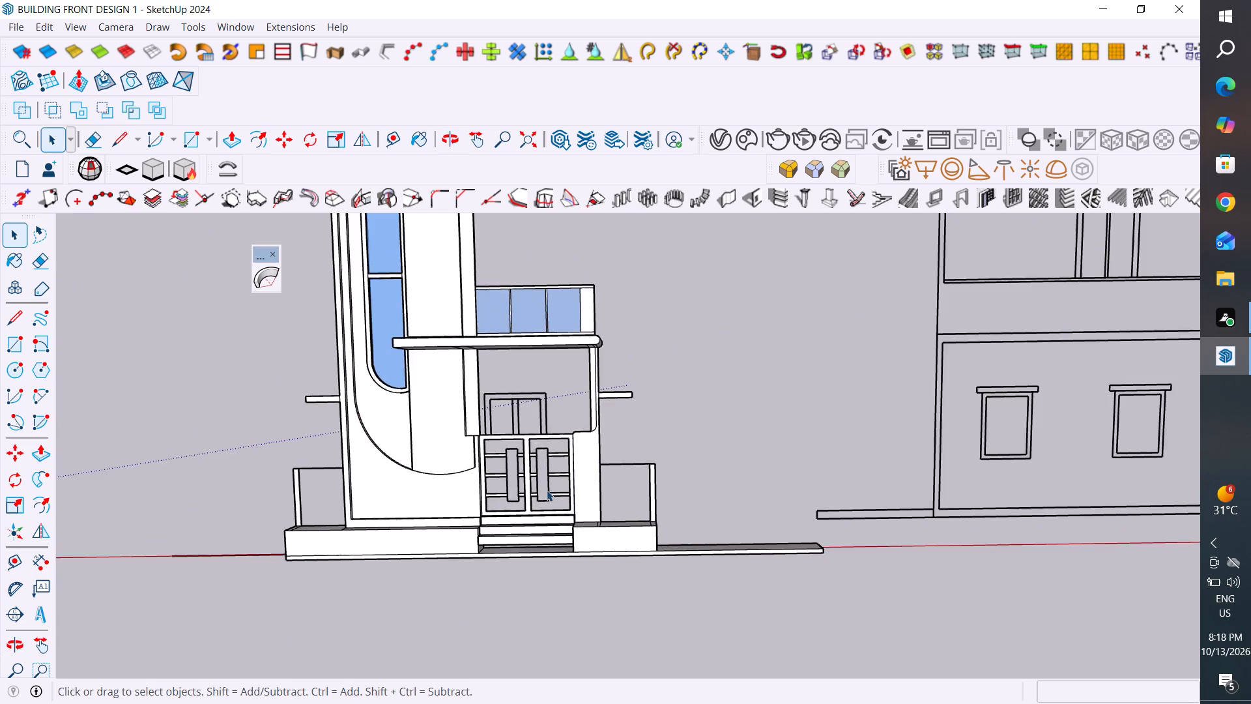
scroll(547, 490, up, 9)
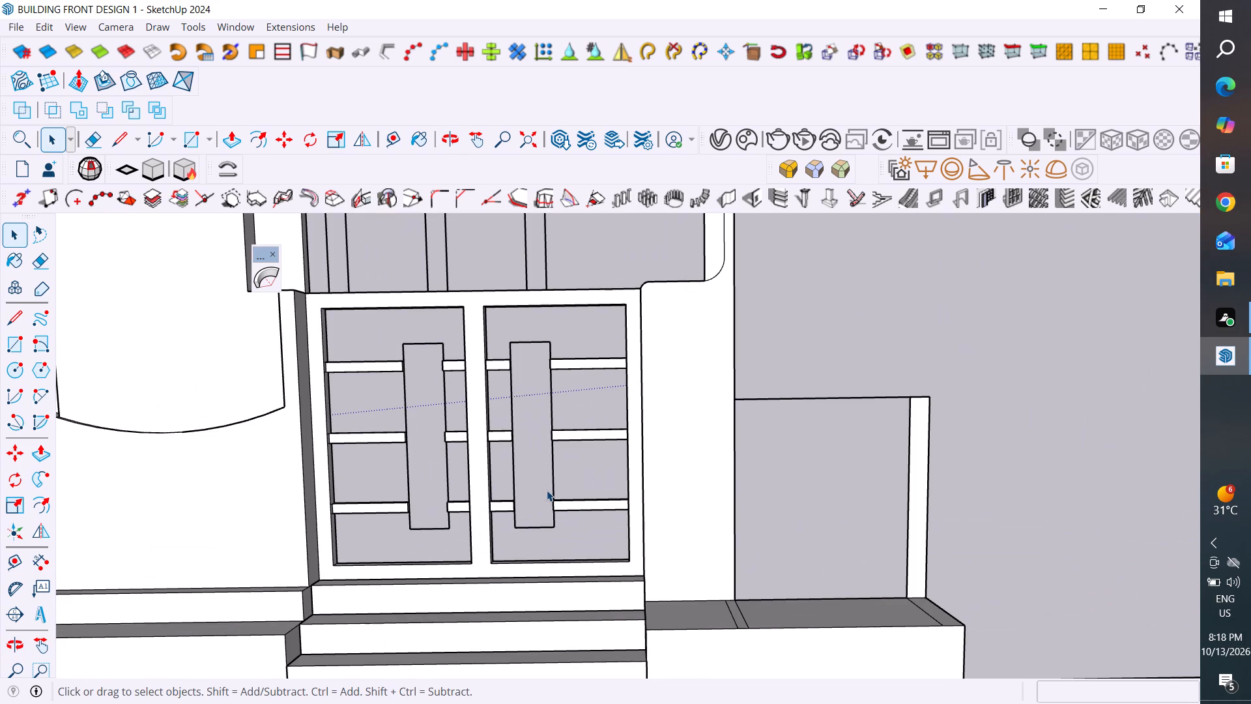
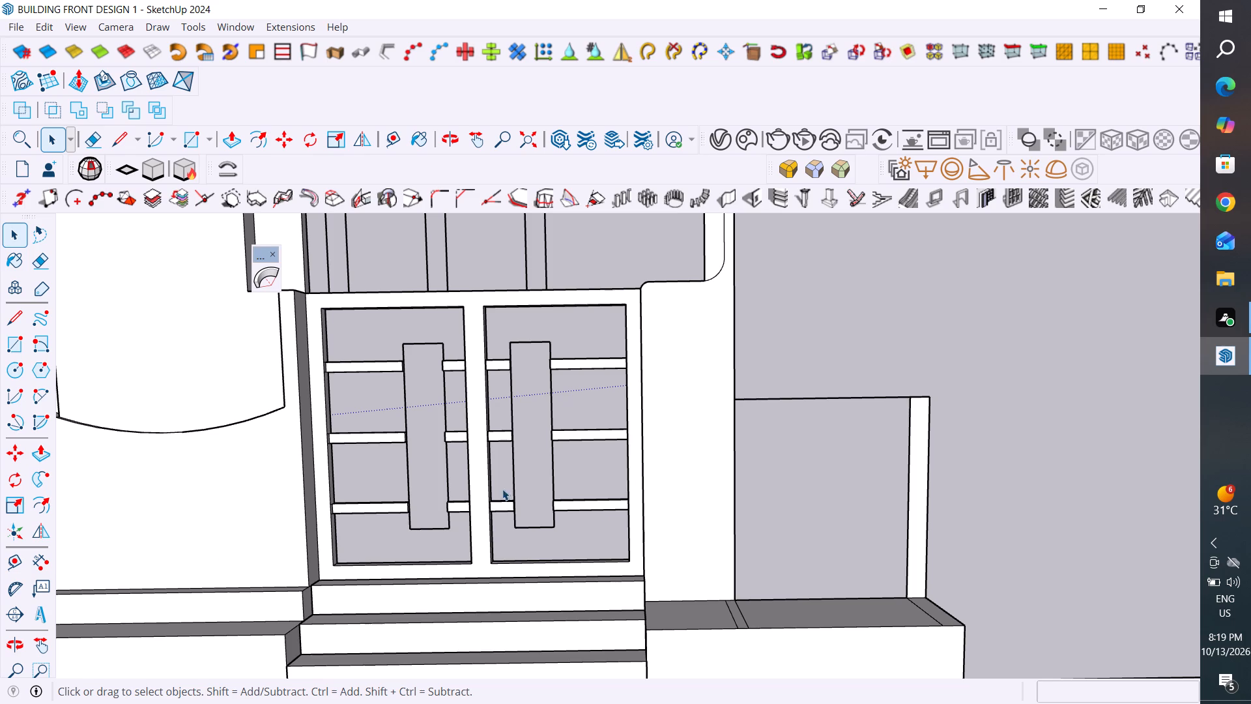
Examine the double entrance door's horizontal bars, frames and vertical handle plates from several angles.
scroll(639, 477, down, 4)
middle_drag(612, 531, 629, 656)
scroll(611, 395, up, 6)
middle_drag(605, 399, 616, 353)
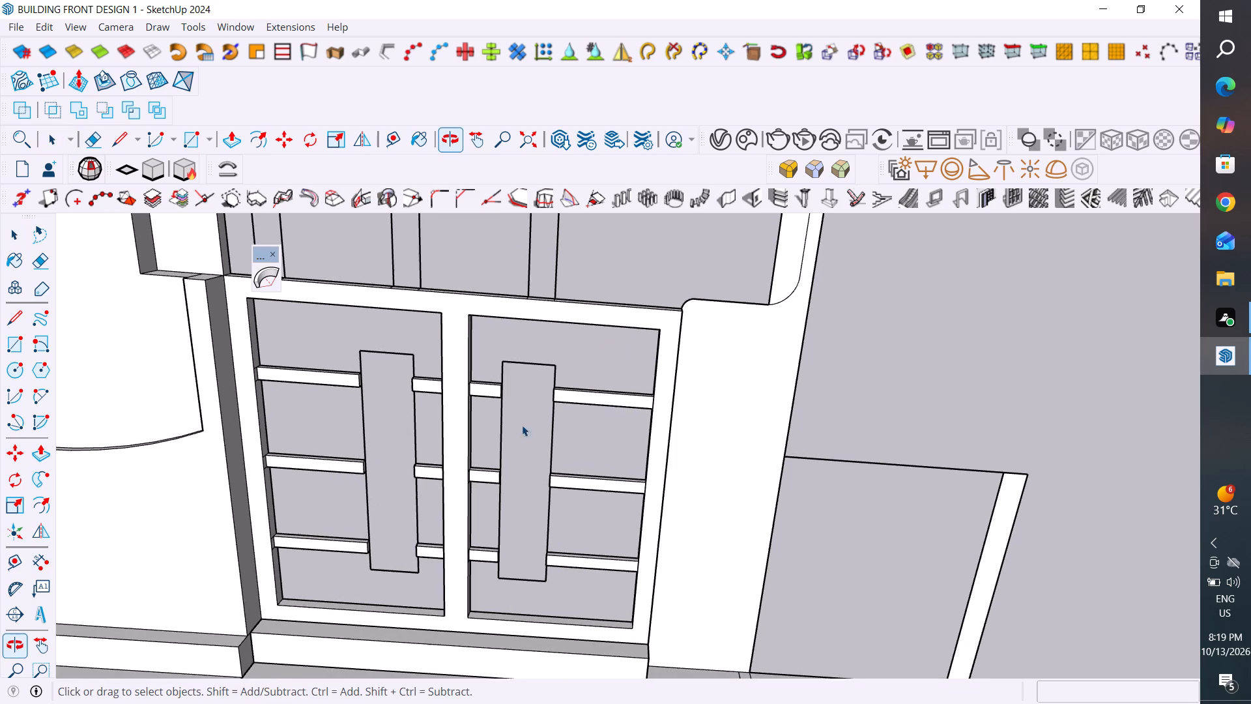
scroll(459, 431, up, 9)
middle_drag(470, 396, 534, 218)
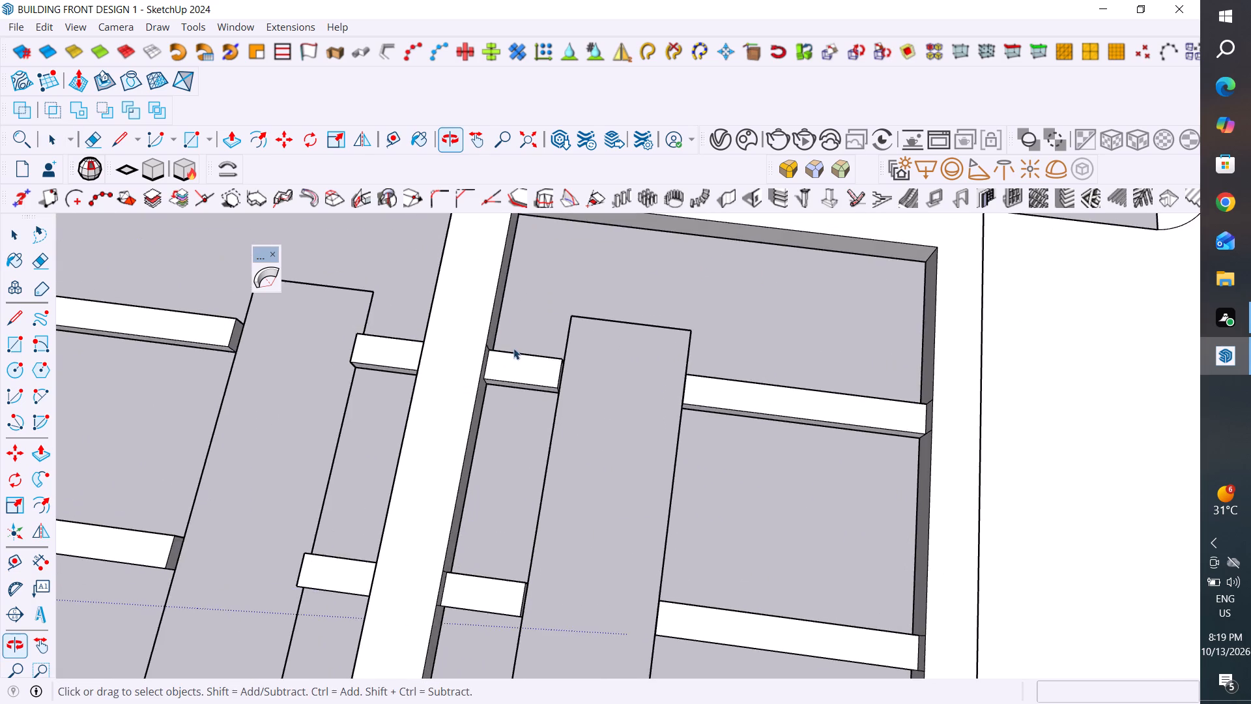
scroll(538, 487, down, 7)
middle_drag(619, 525, 736, 301)
scroll(719, 493, up, 4)
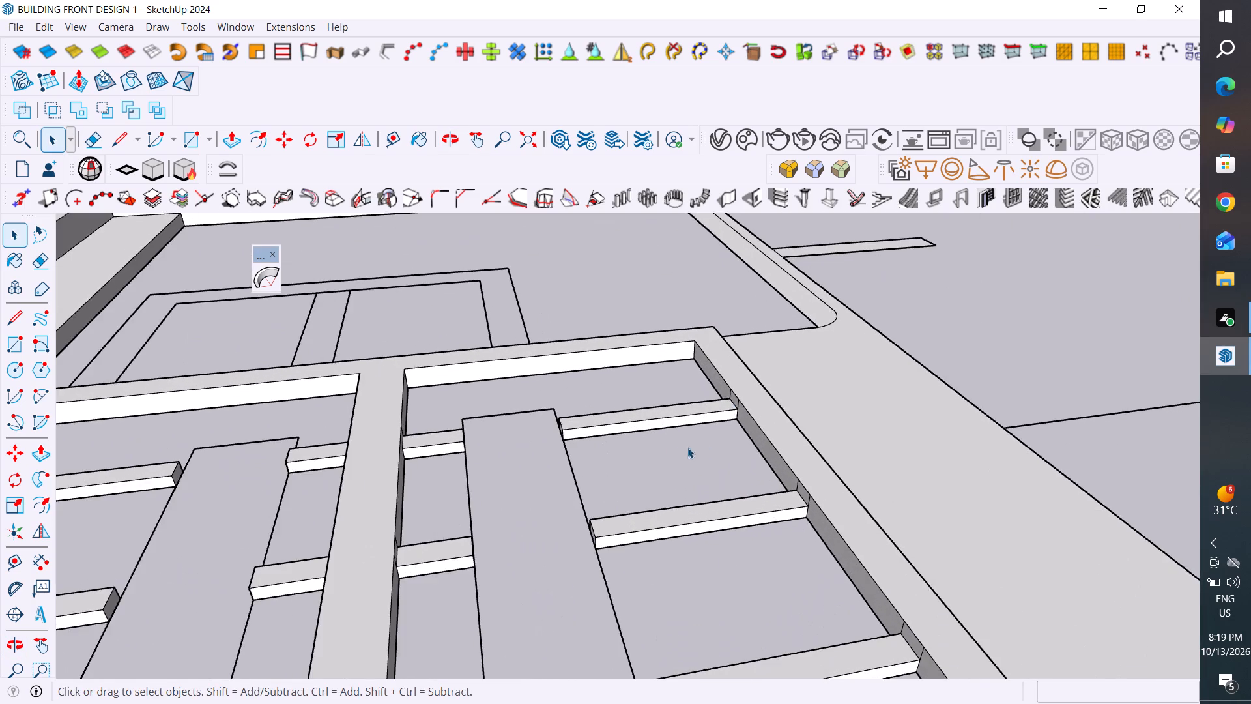
scroll(674, 447, up, 1)
scroll(685, 445, down, 5)
middle_drag(685, 445, 663, 409)
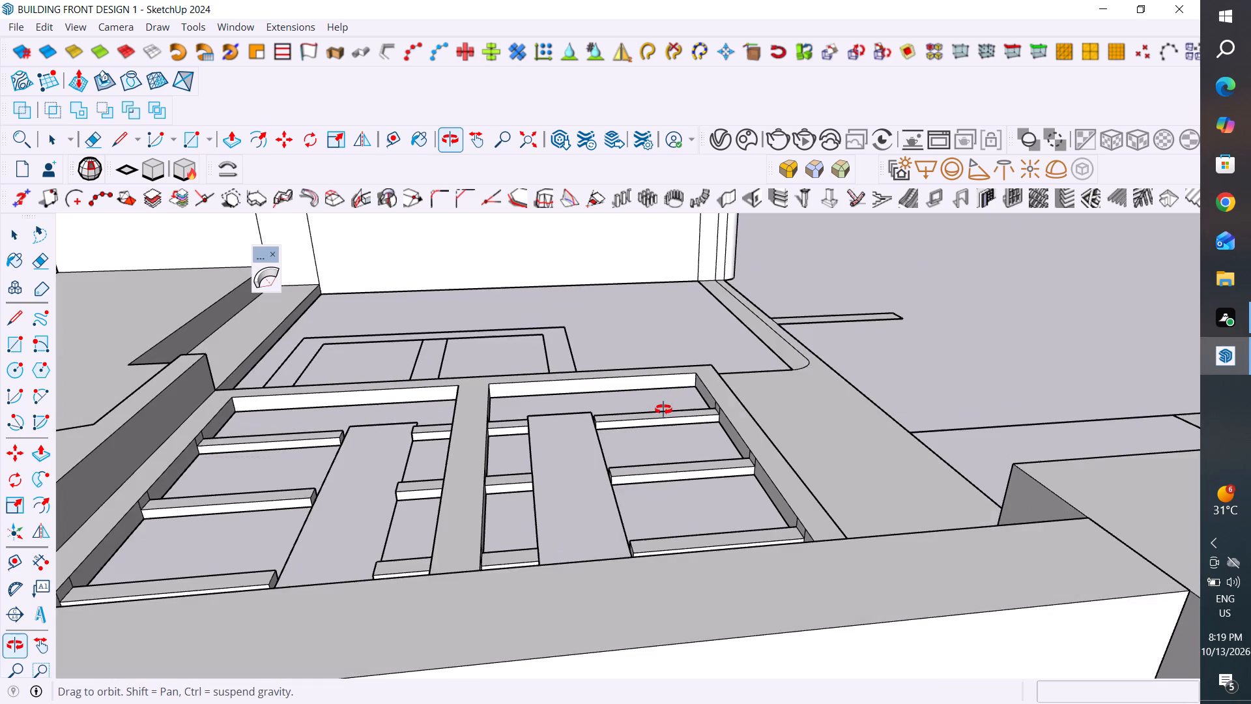
middle_drag(663, 409, 604, 538)
scroll(284, 441, up, 5)
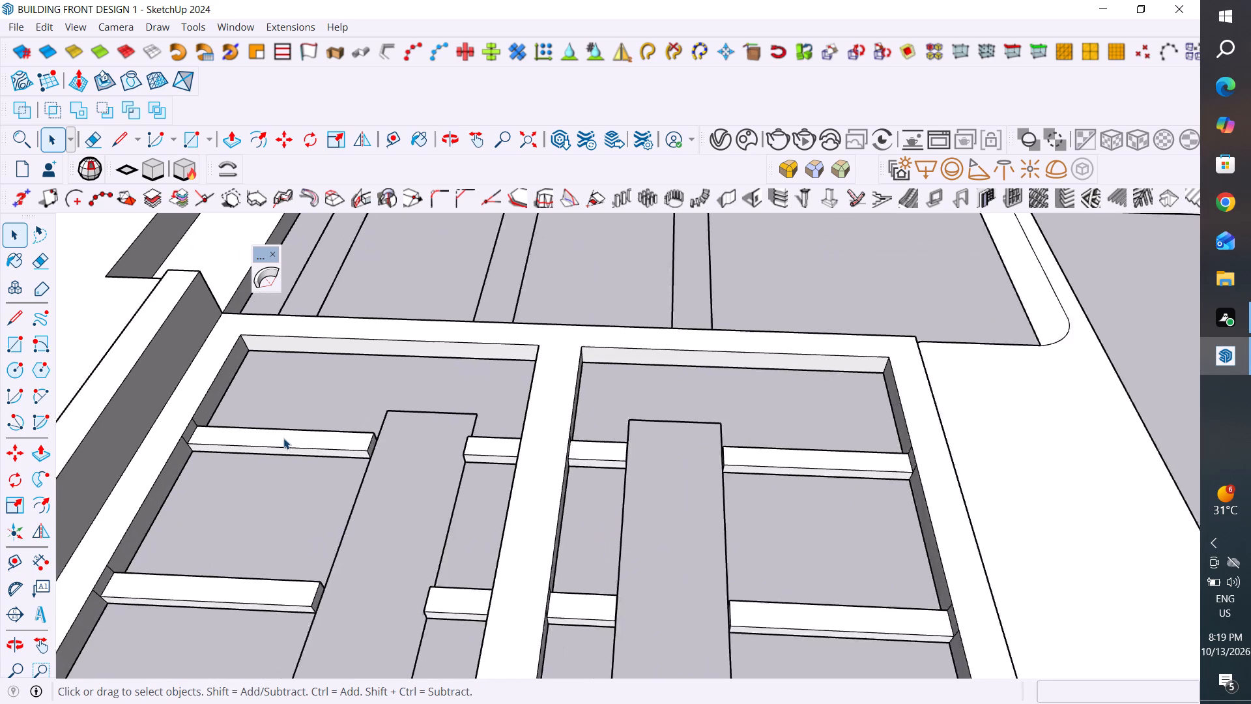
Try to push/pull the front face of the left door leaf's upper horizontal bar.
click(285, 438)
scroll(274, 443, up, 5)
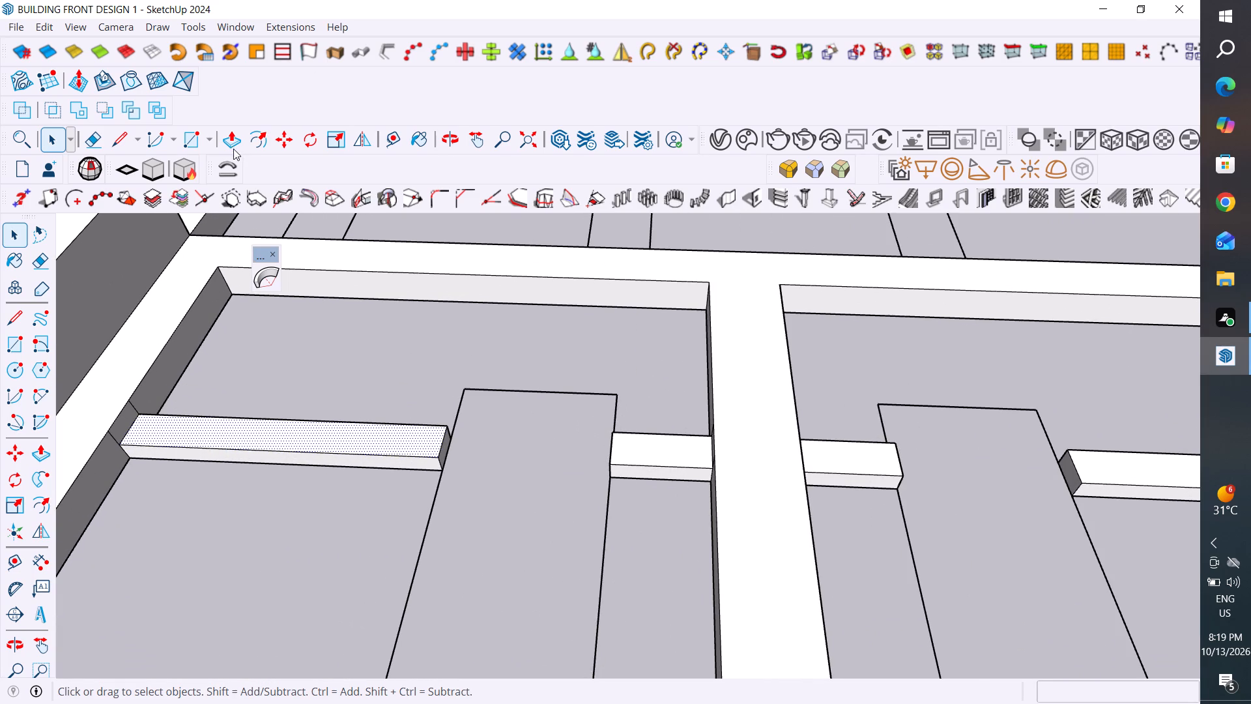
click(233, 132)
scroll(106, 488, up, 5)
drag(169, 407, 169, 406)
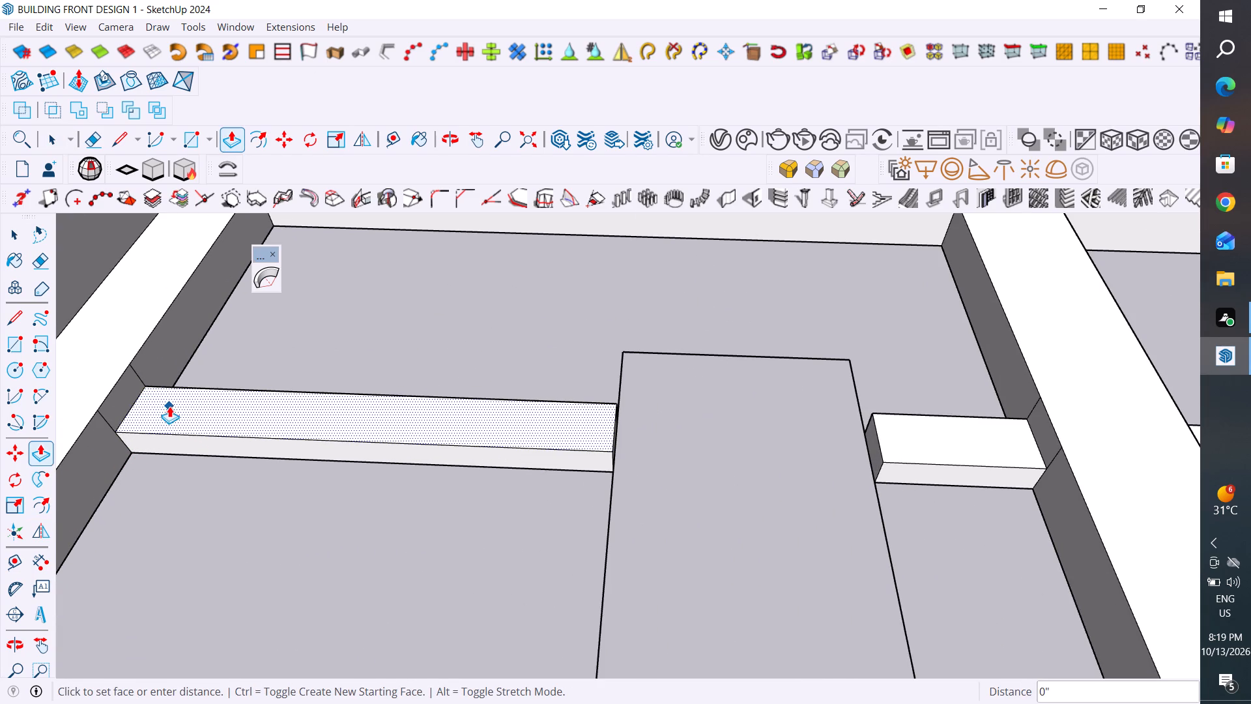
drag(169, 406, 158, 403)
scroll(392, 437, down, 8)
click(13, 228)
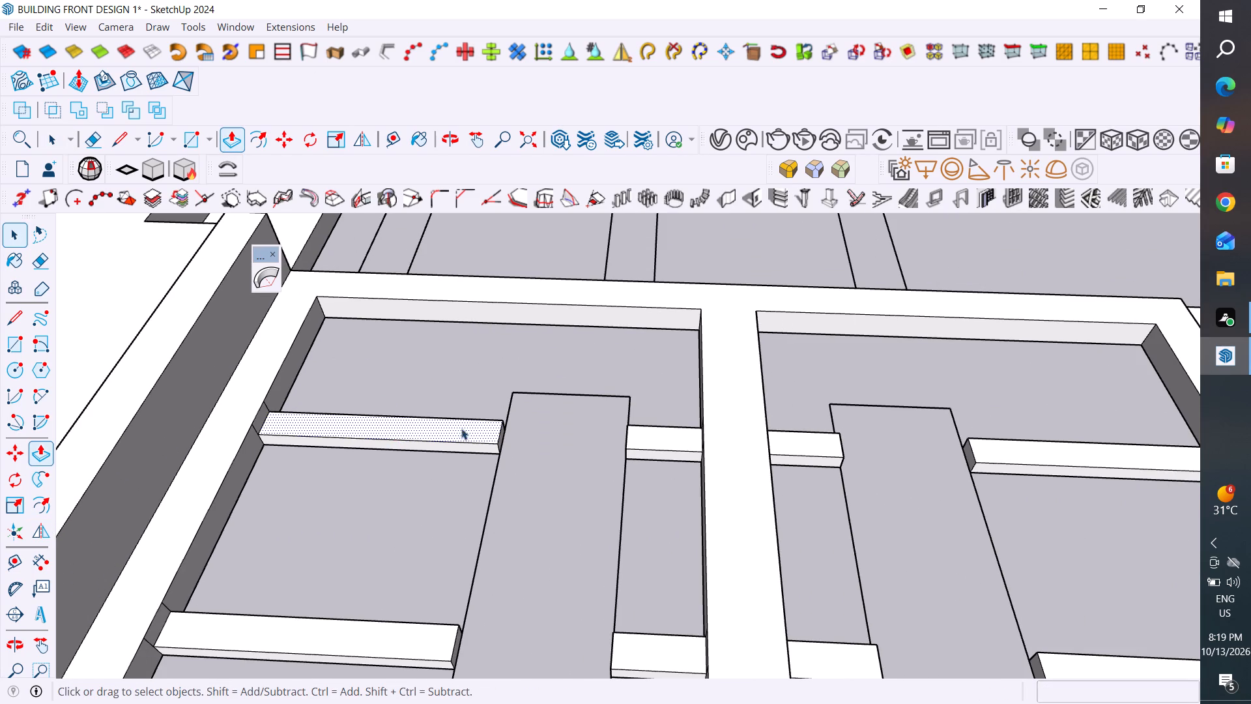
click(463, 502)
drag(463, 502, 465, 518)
Examine the double door within the facade from different angles, closing in on the two vertical handle plates.
scroll(470, 506, down, 20)
scroll(470, 506, down, 1)
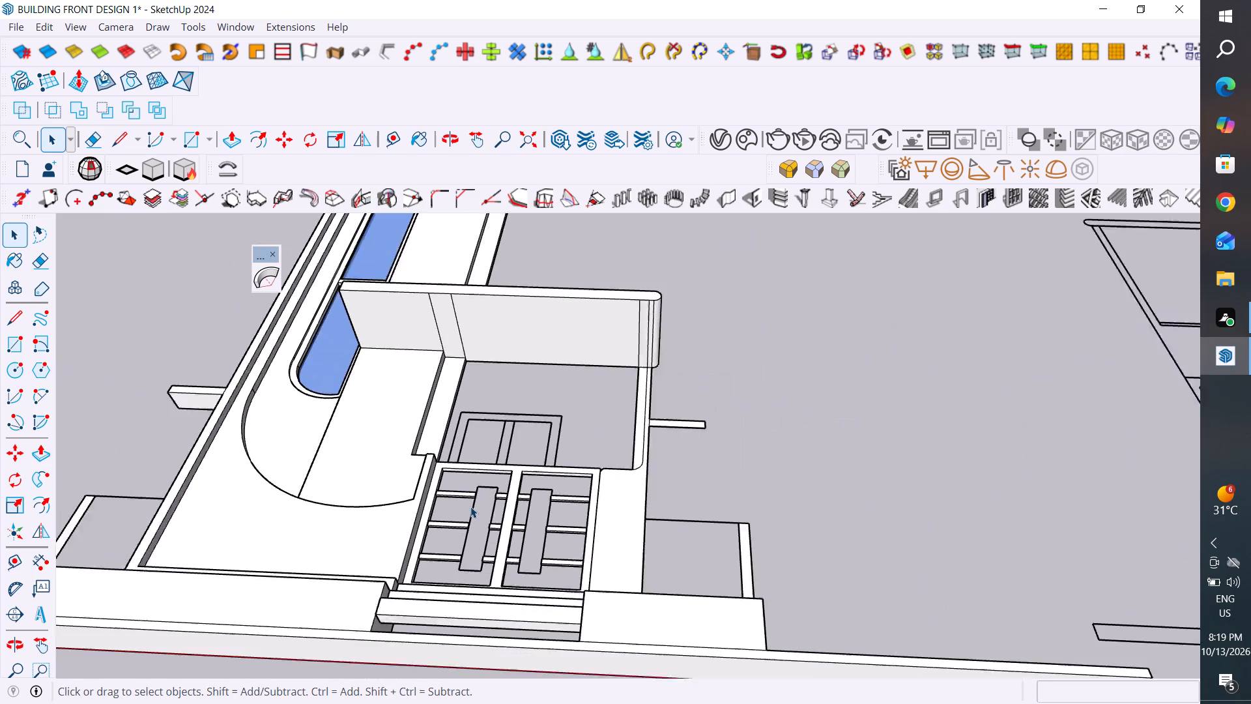
middle_drag(470, 506, 506, 633)
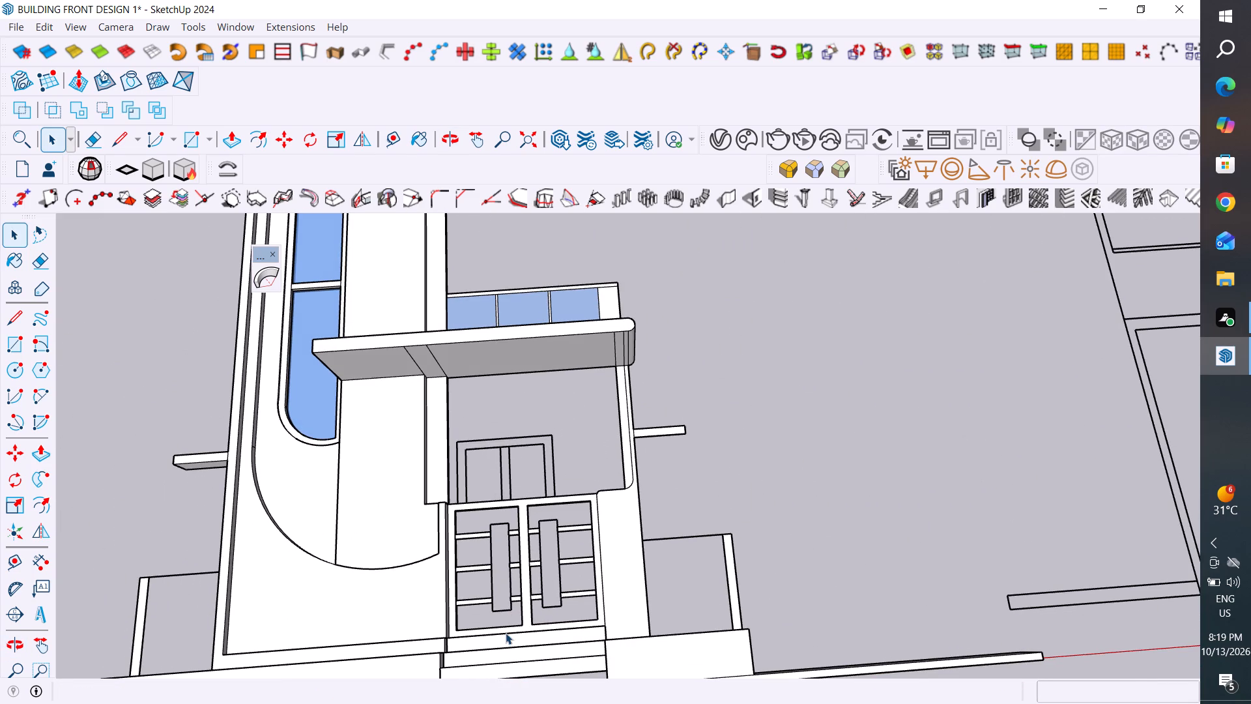
scroll(471, 585, up, 3)
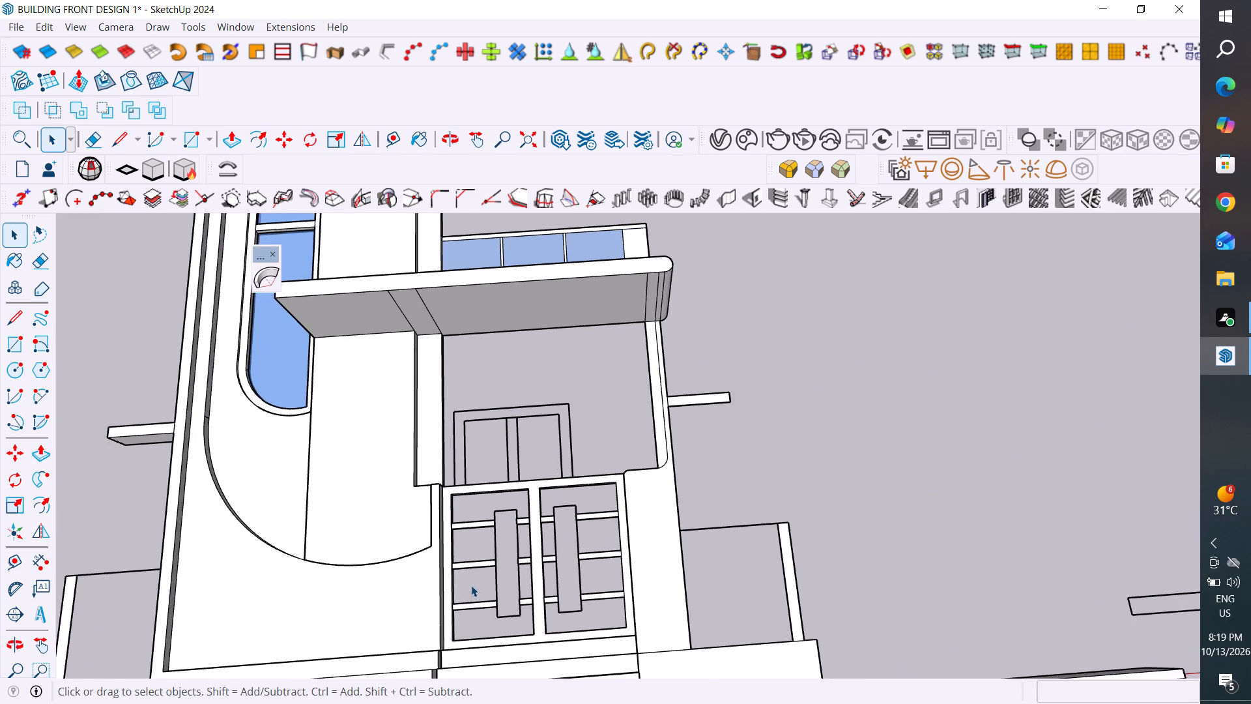
middle_drag(571, 555, 567, 594)
scroll(575, 632, up, 5)
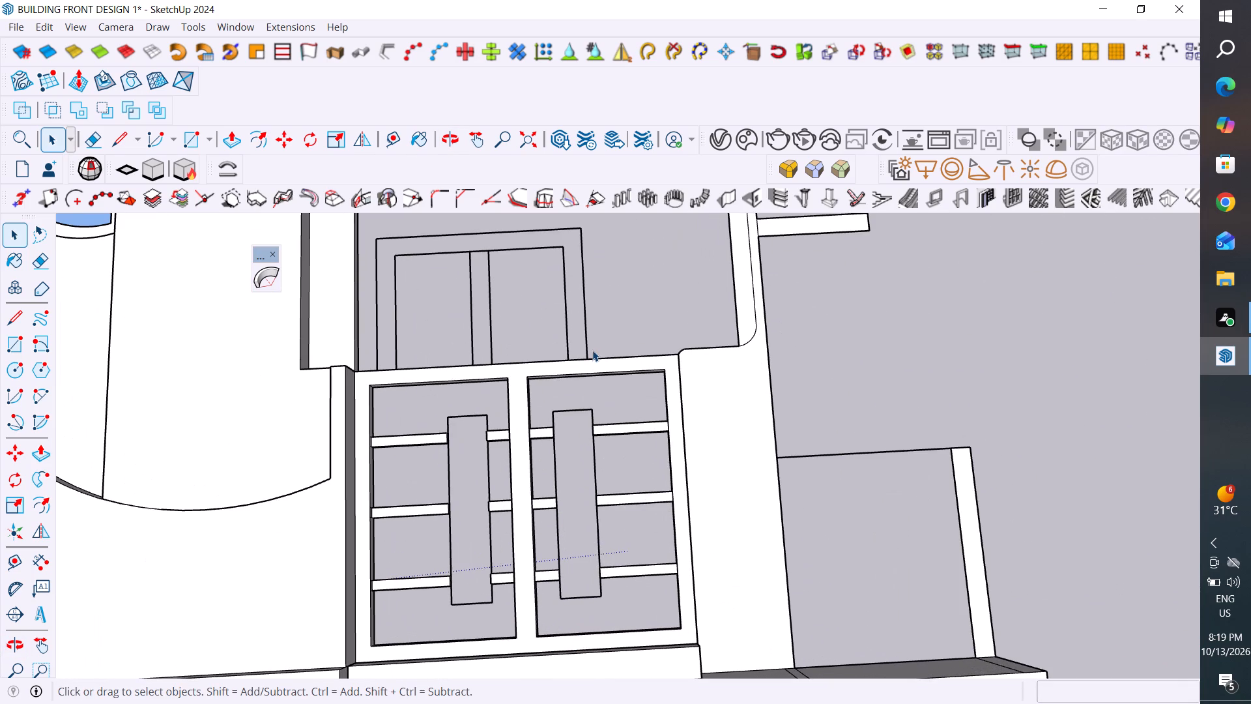
scroll(558, 497, up, 5)
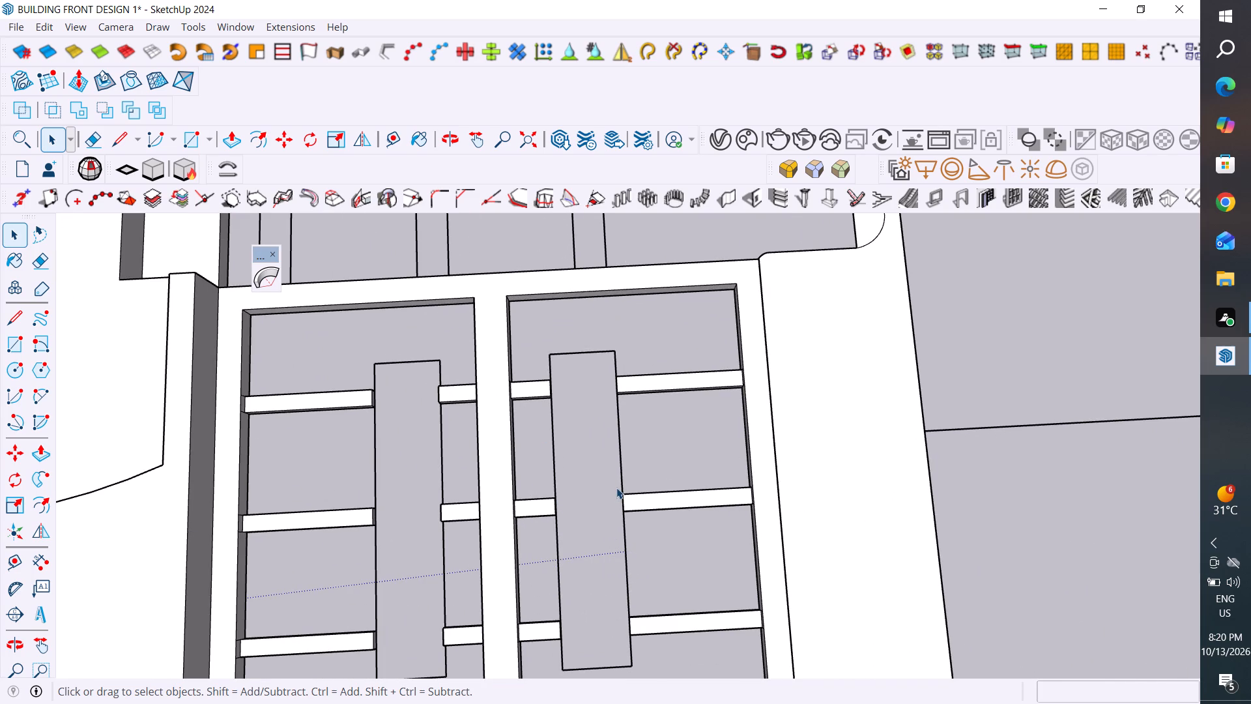
scroll(618, 485, down, 5)
middle_drag(618, 485, 629, 579)
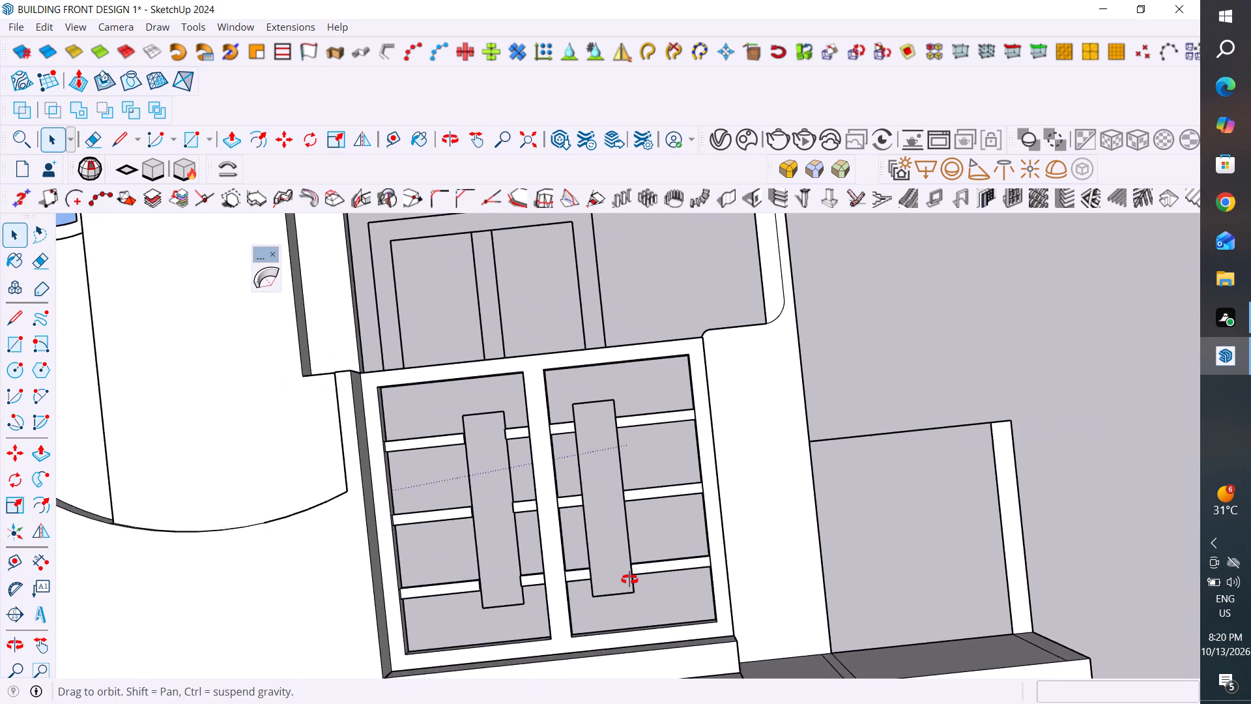
middle_drag(629, 579, 570, 623)
middle_drag(440, 413, 490, 272)
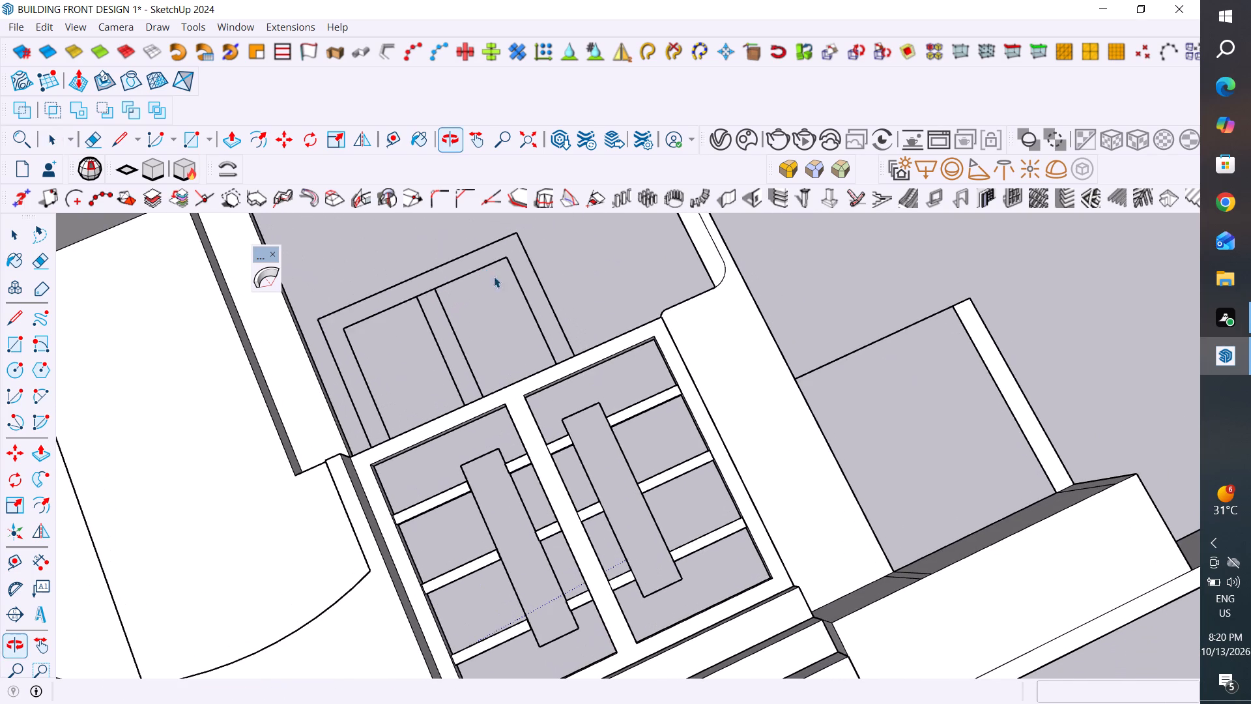
middle_drag(868, 590, 581, 175)
middle_drag(571, 291, 618, 460)
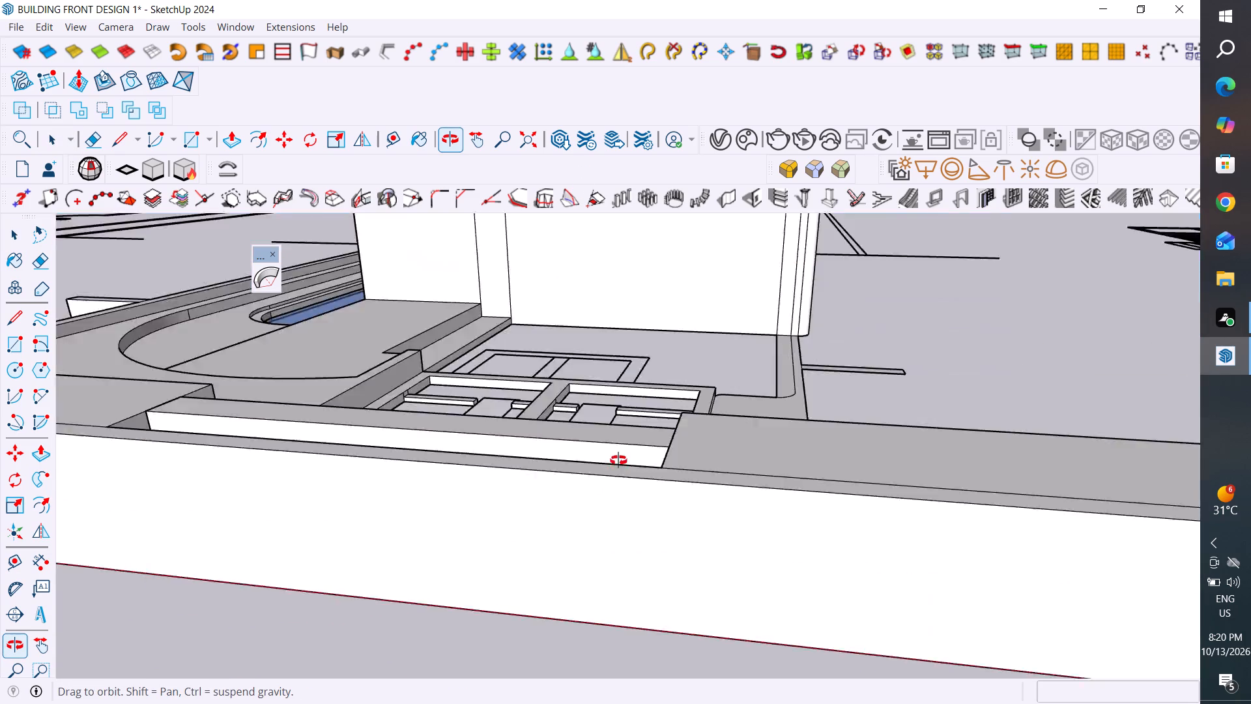
middle_drag(618, 460, 706, 548)
scroll(593, 436, up, 5)
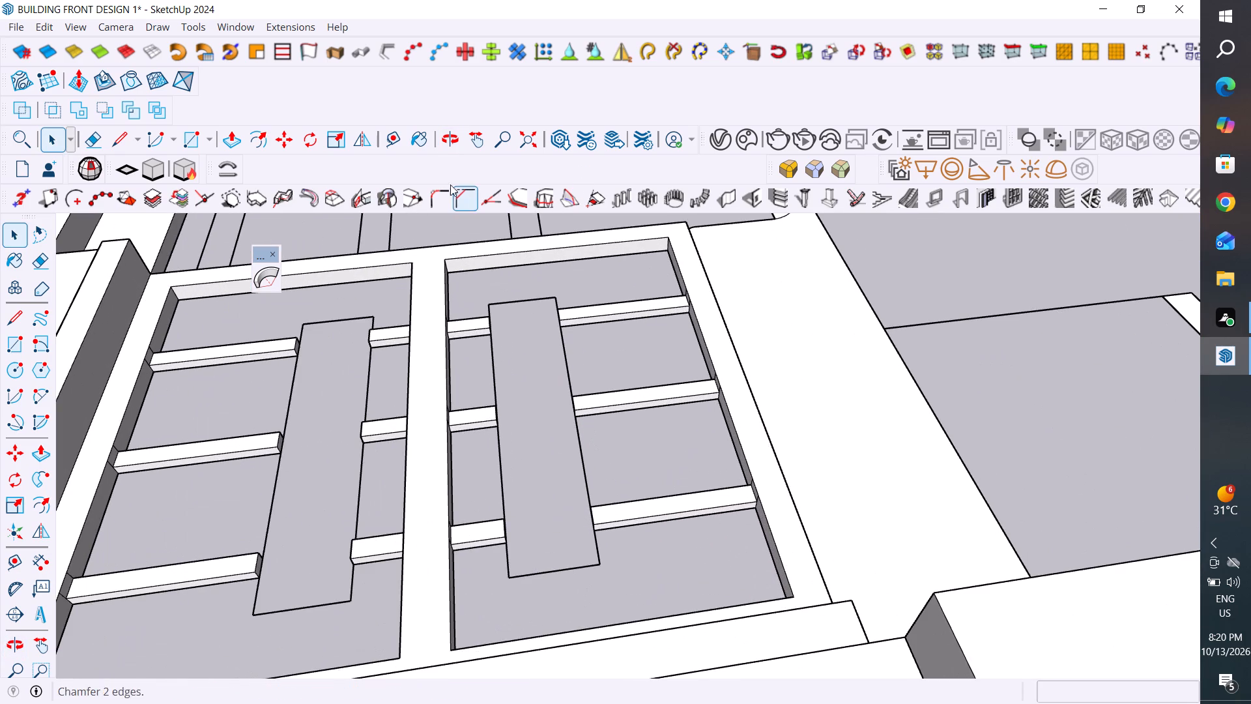
Draw a lengthwise centreline about 38" long on each of the two handle plates, joining the midpoints of their short edges.
click(122, 131)
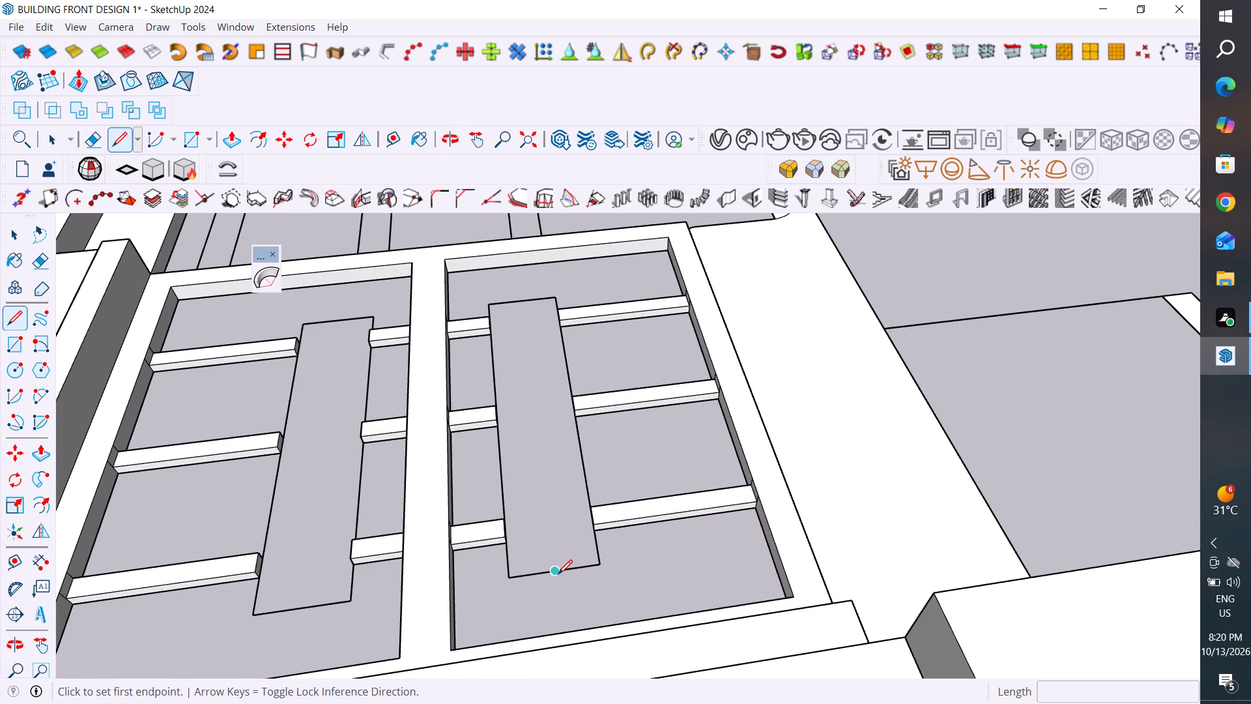
click(558, 574)
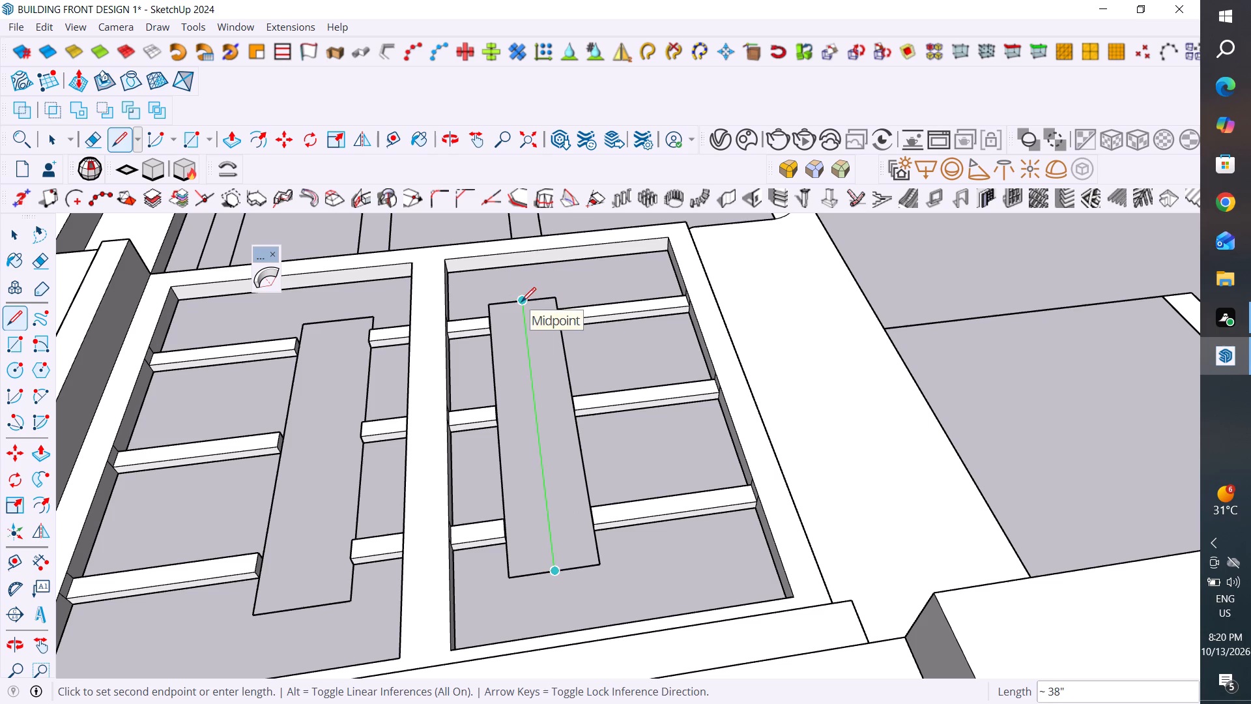
click(521, 302)
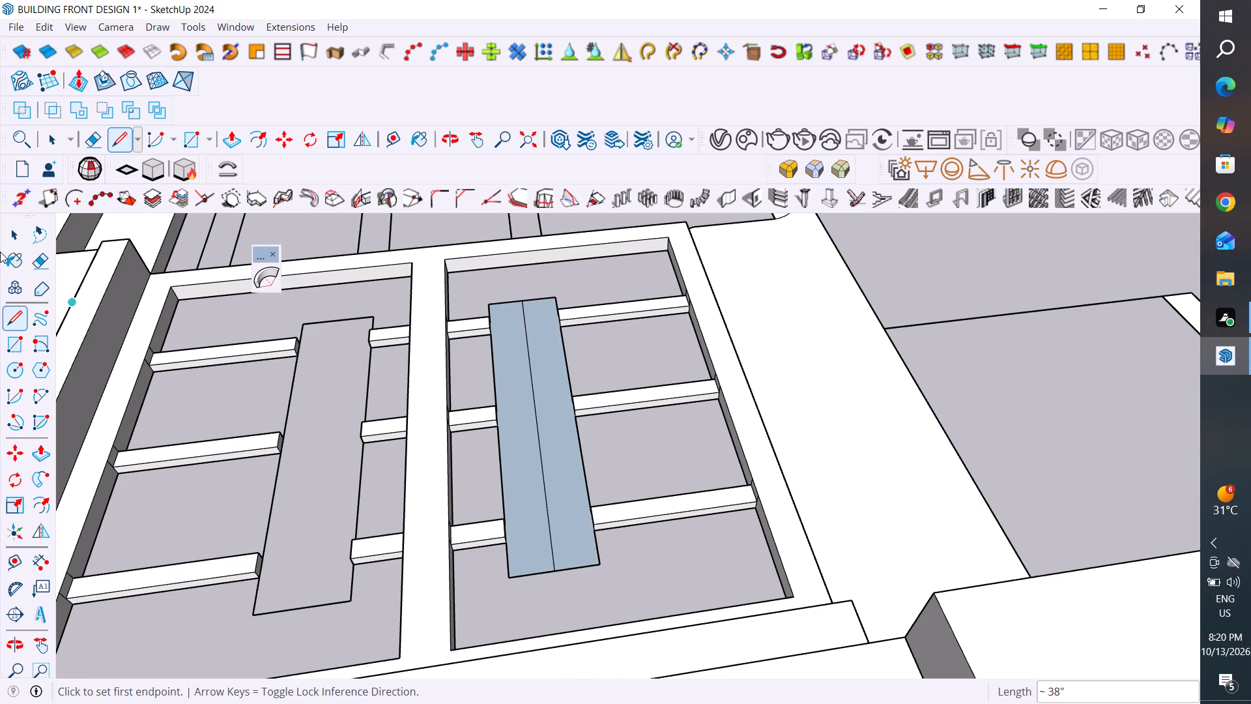
click(12, 229)
click(114, 149)
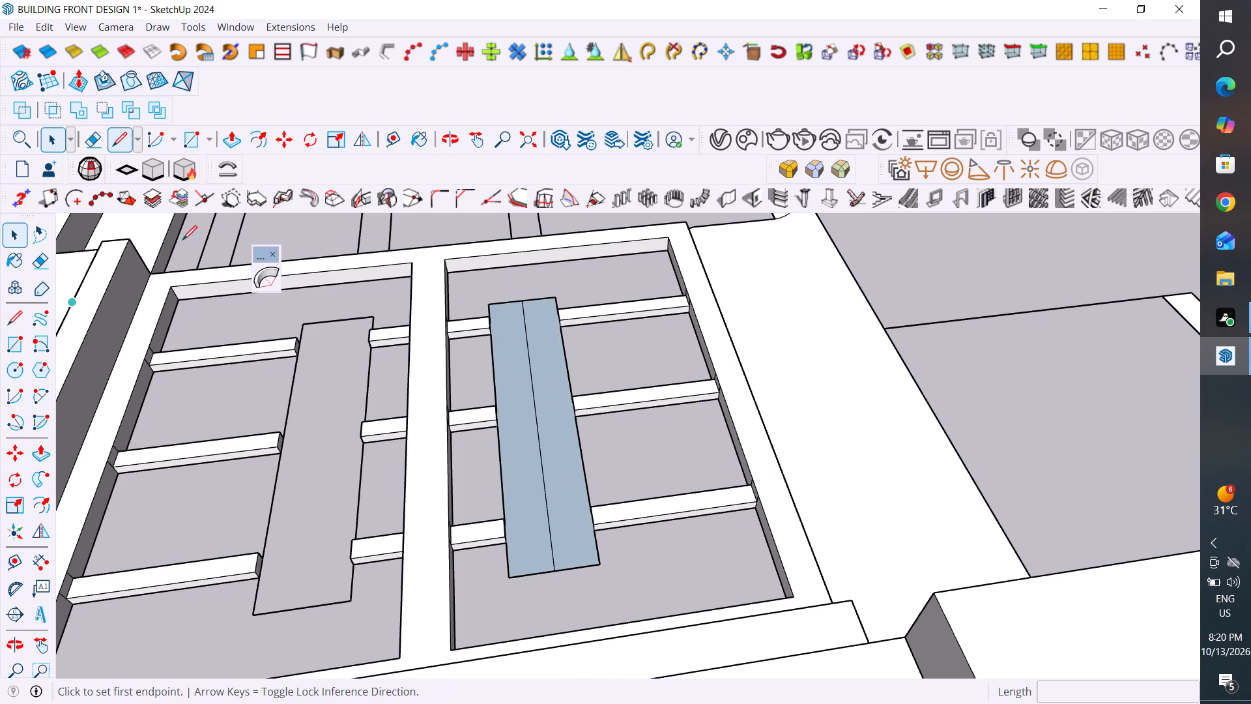
click(303, 608)
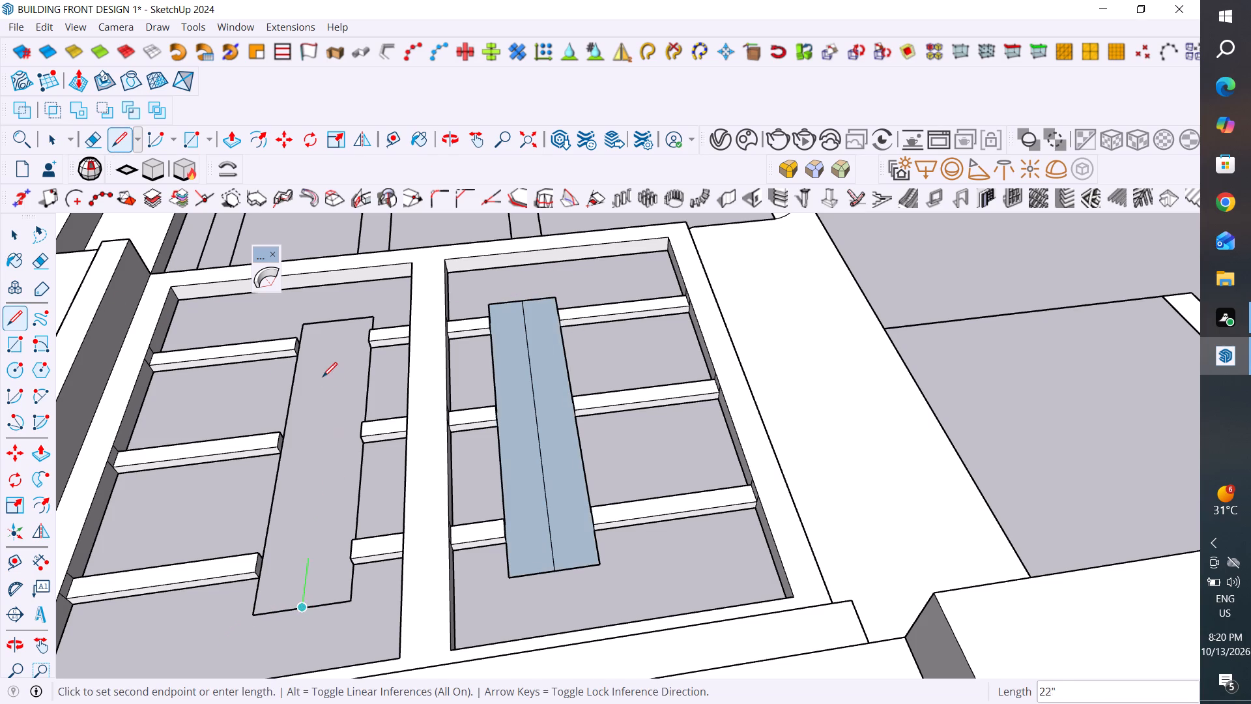
click(335, 323)
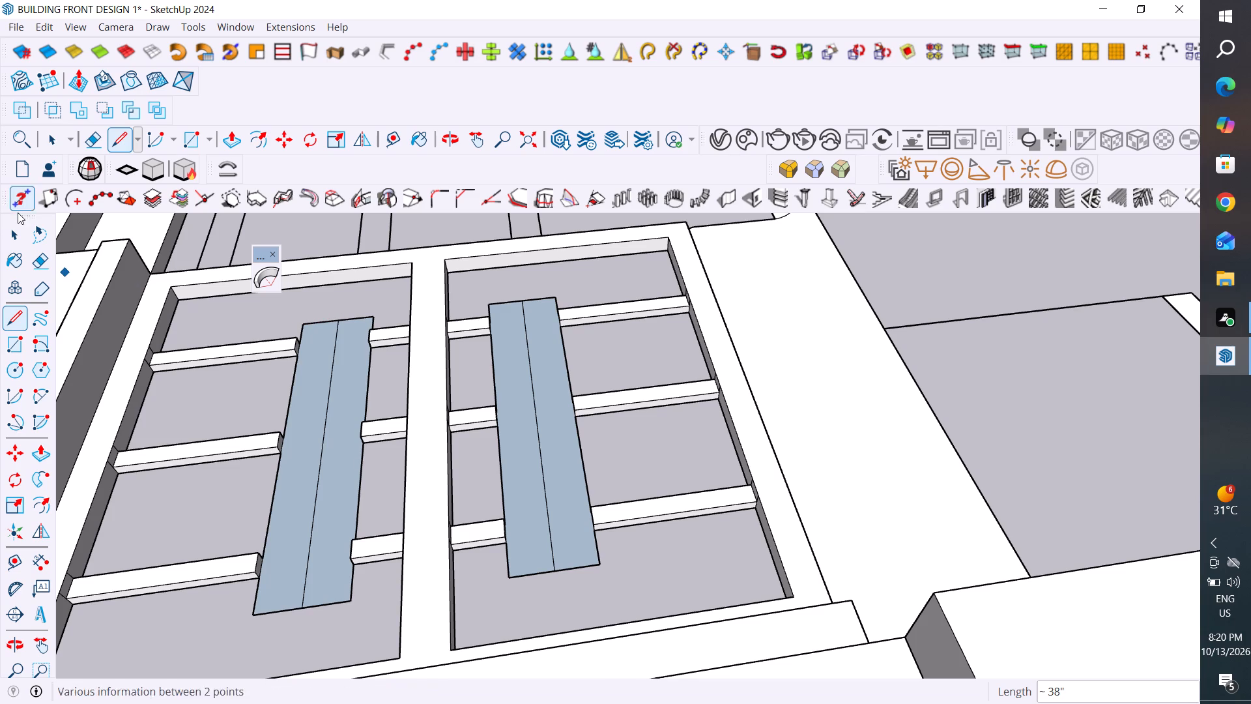
click(16, 233)
Delete the centrelines from both handle plates, keeping the plate faces.
scroll(617, 503, down, 6)
middle_drag(878, 424, 891, 472)
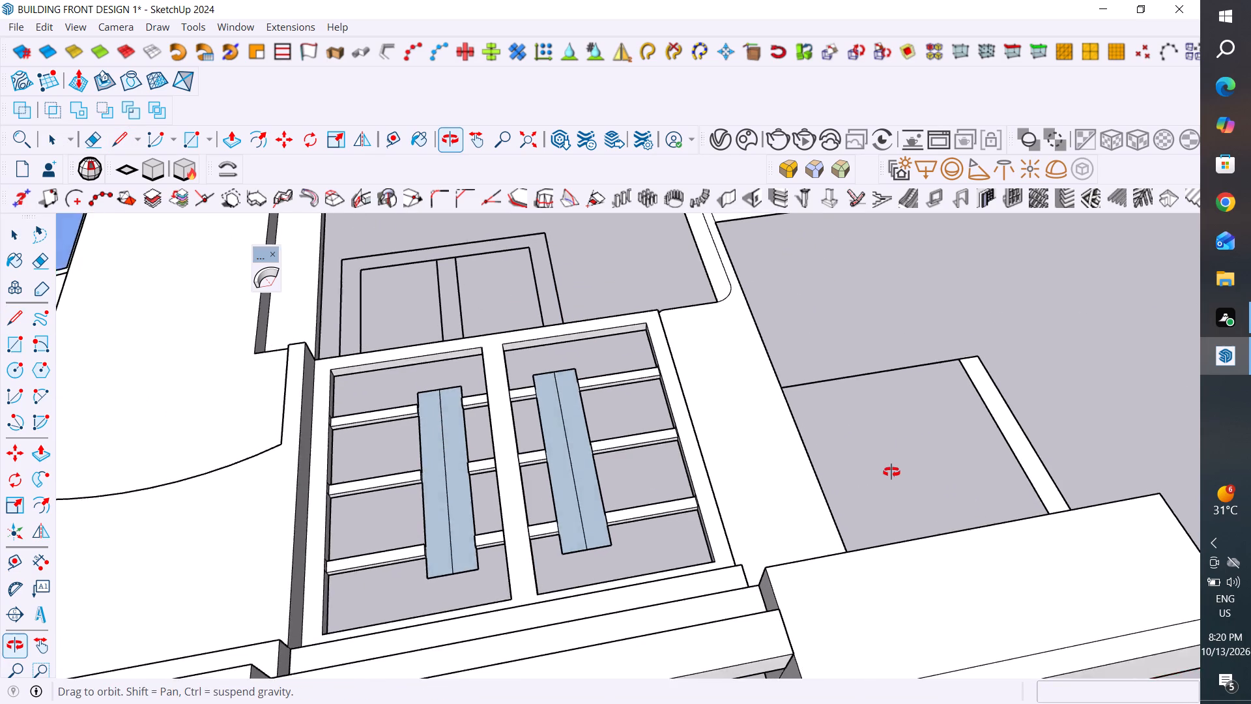
middle_drag(891, 472, 889, 533)
scroll(570, 483, up, 10)
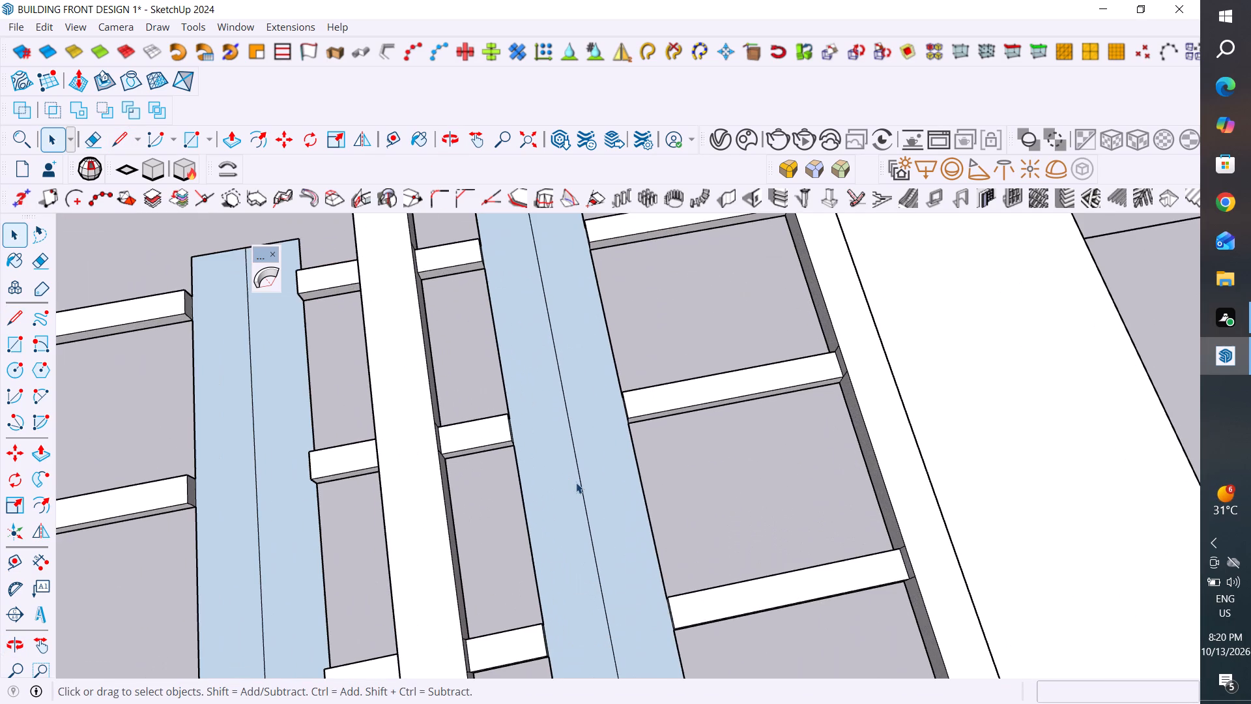
click(585, 501)
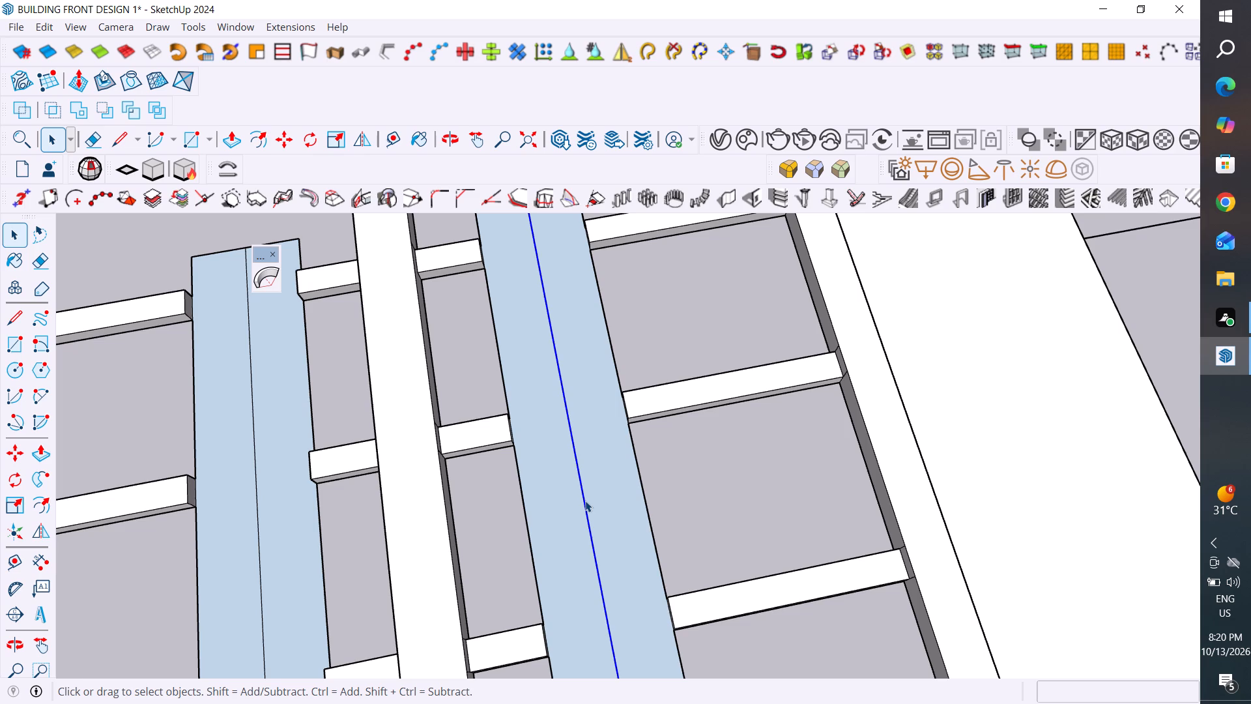
key(Delete)
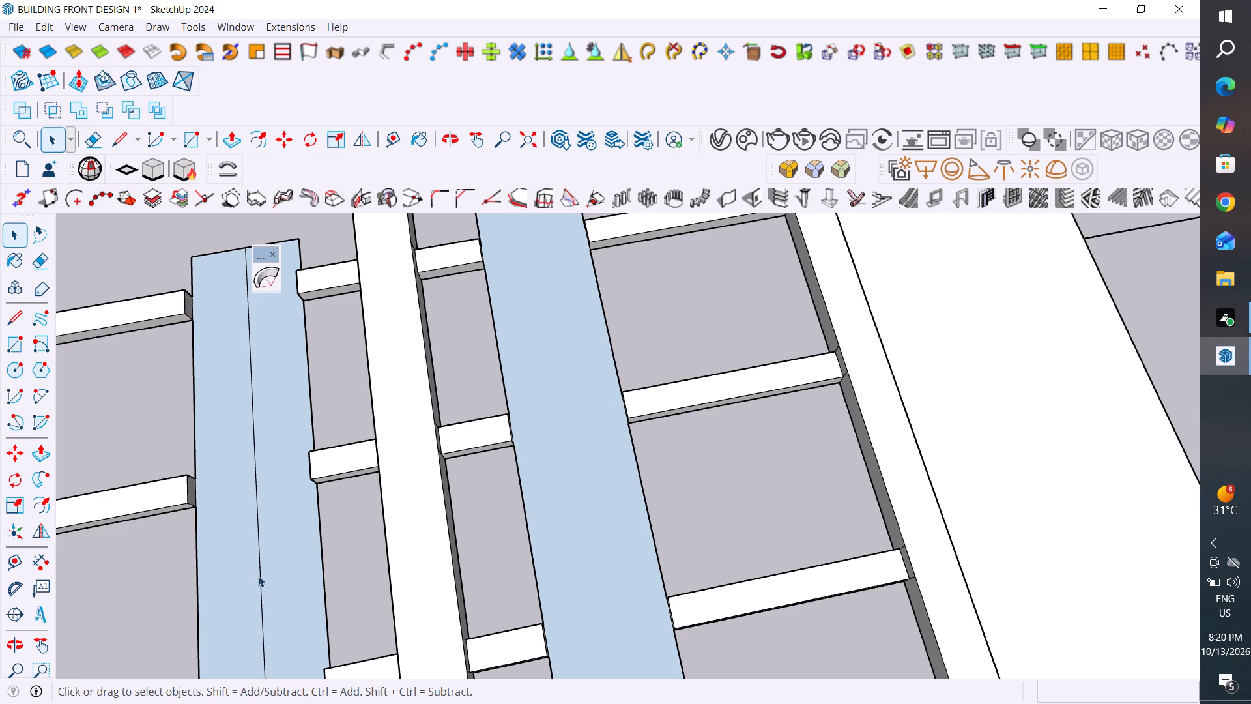
click(261, 575)
key(Delete)
Reverse the faces of both vertical handle plates on the double door.
right_click(261, 575)
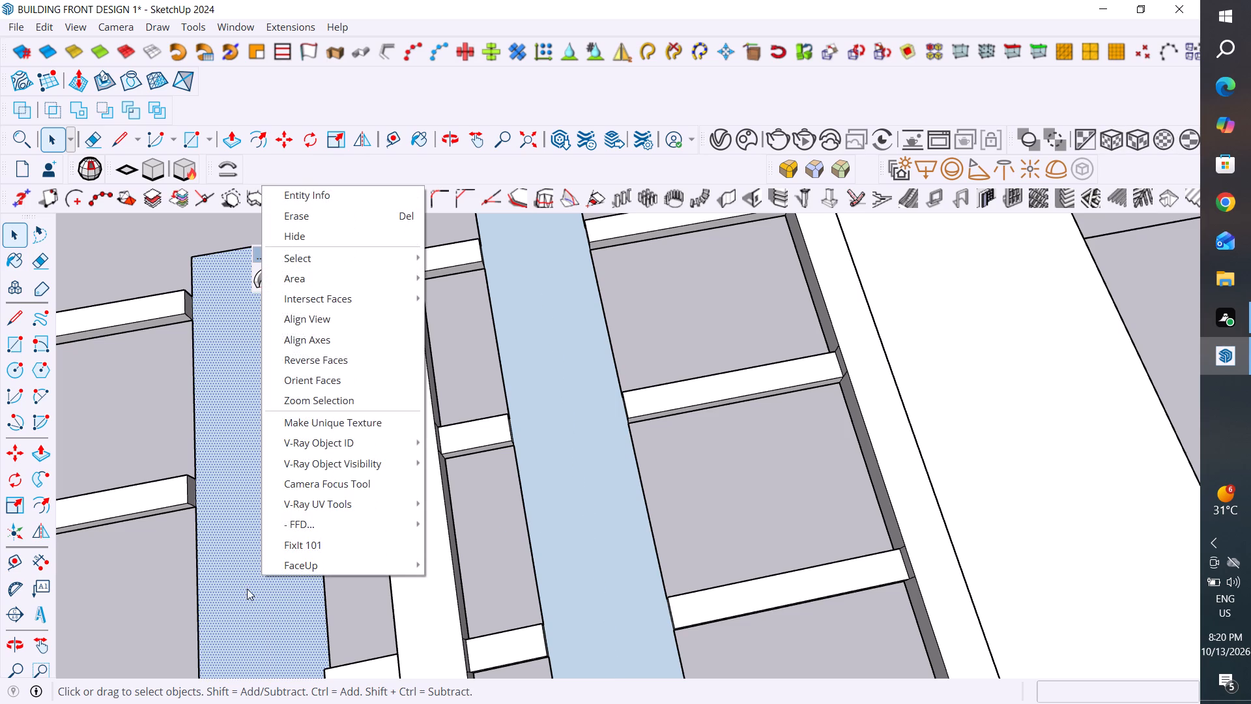
click(358, 357)
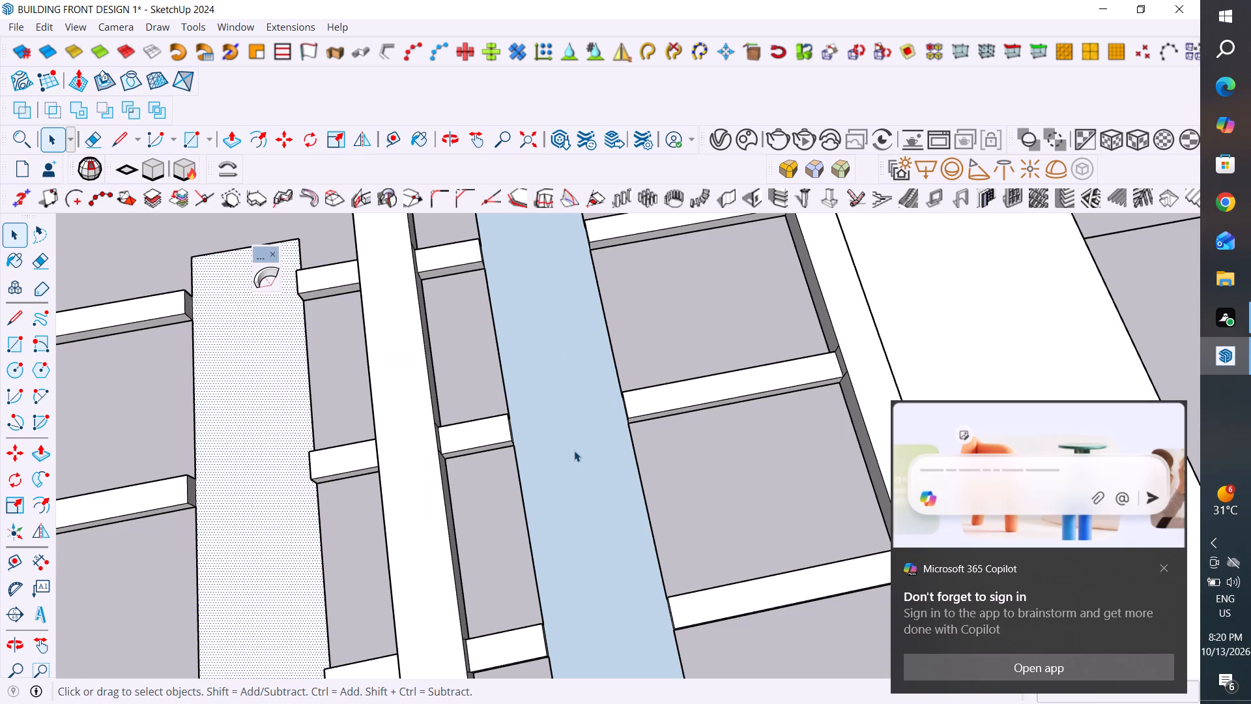
click(576, 450)
right_click(576, 450)
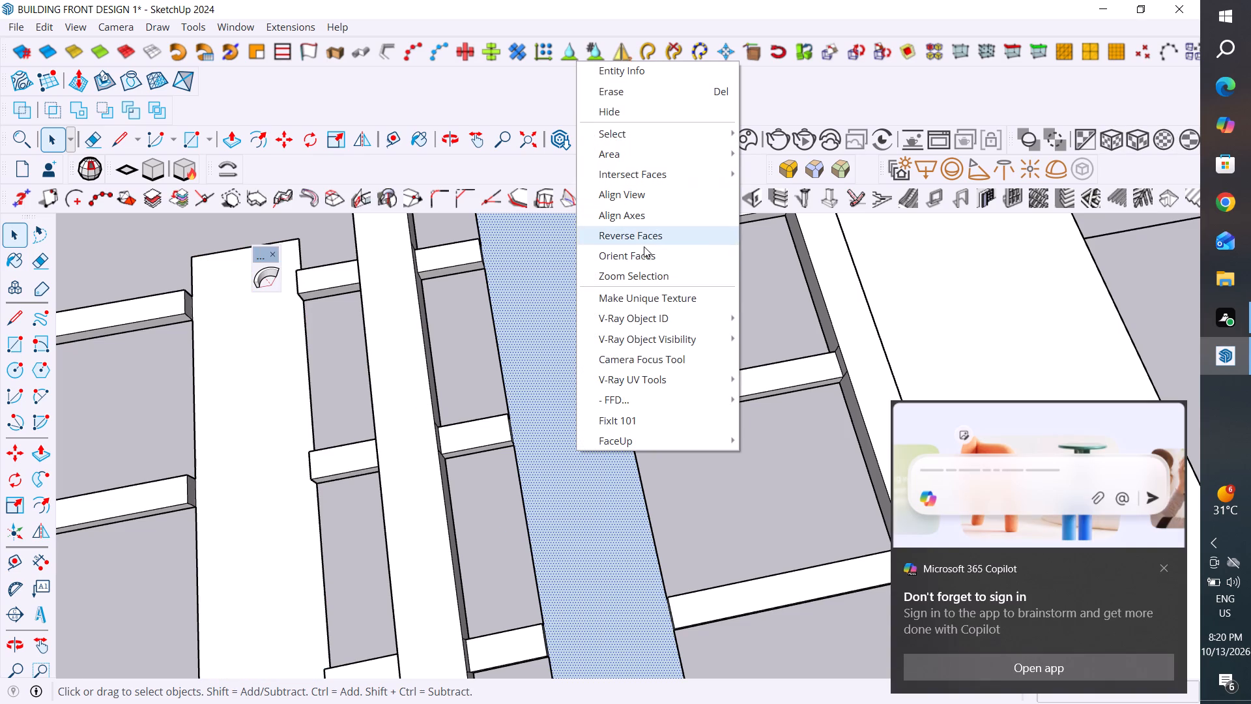
click(644, 238)
click(725, 501)
Dismiss the Copilot notification and examine the double door together with the surrounding front facade.
scroll(651, 482, down, 2)
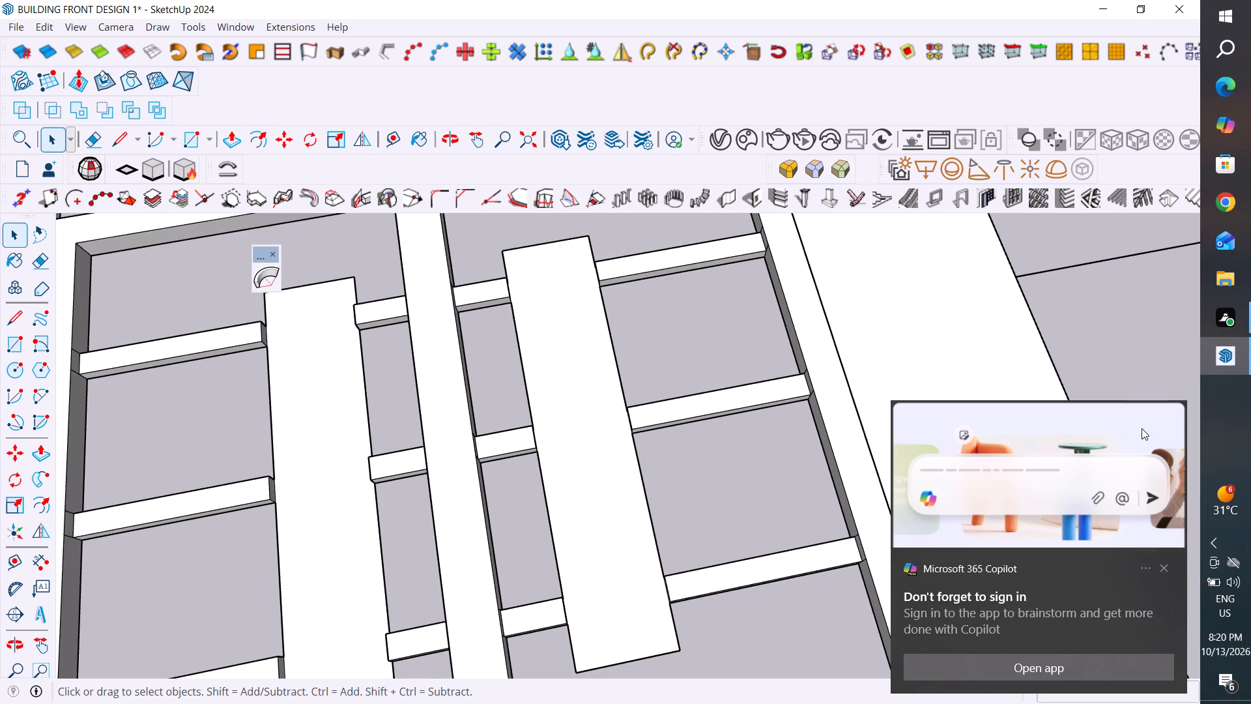
click(1105, 316)
scroll(618, 504, down, 5)
middle_drag(640, 518, 602, 480)
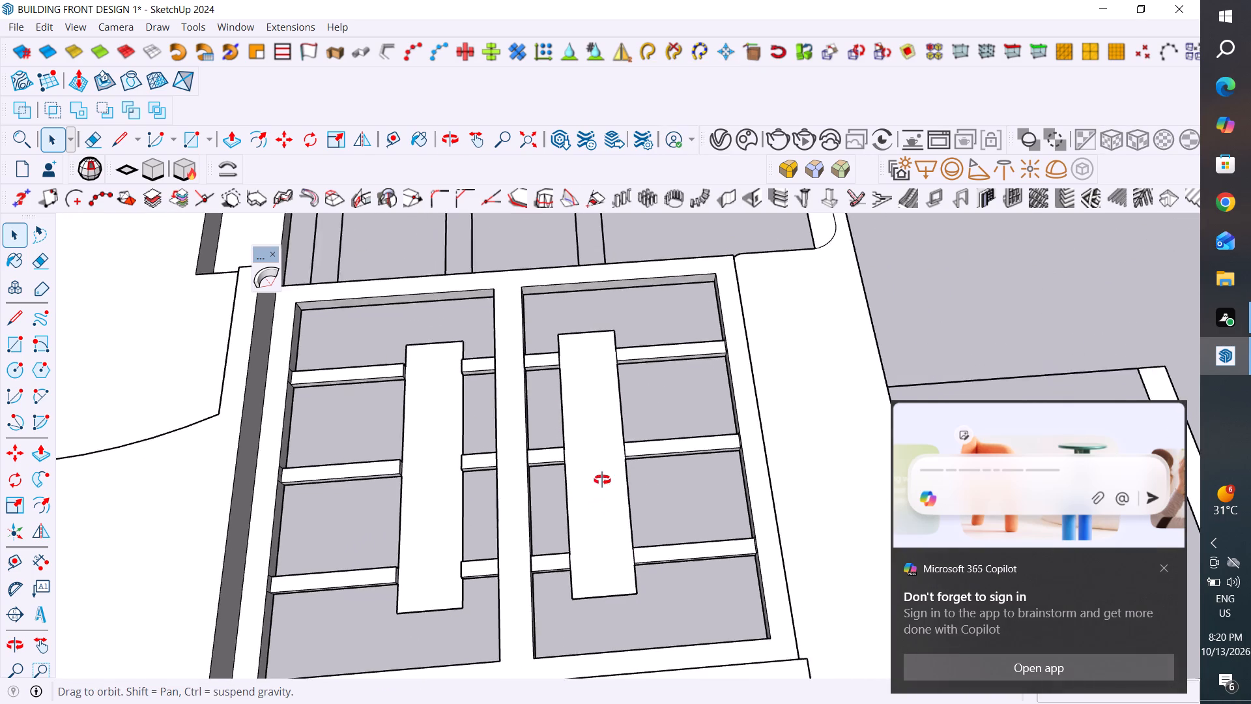
middle_drag(602, 480, 624, 491)
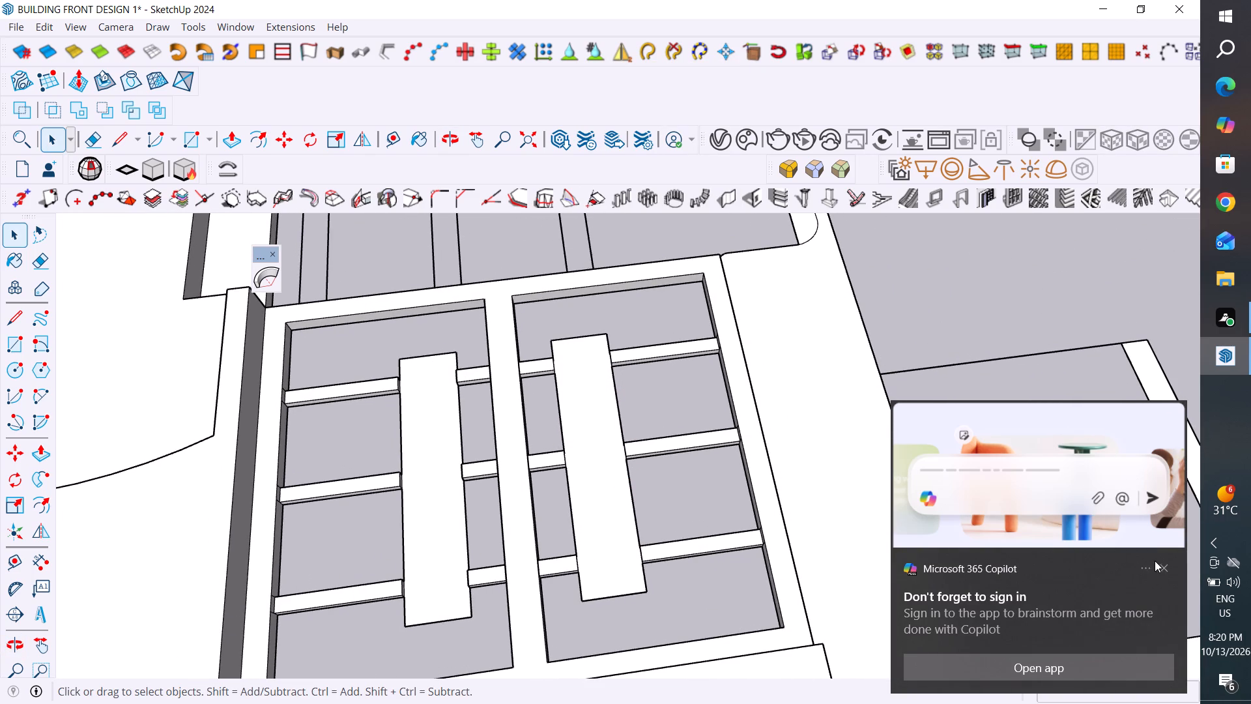
click(1166, 568)
scroll(659, 609, down, 12)
middle_drag(887, 561, 858, 592)
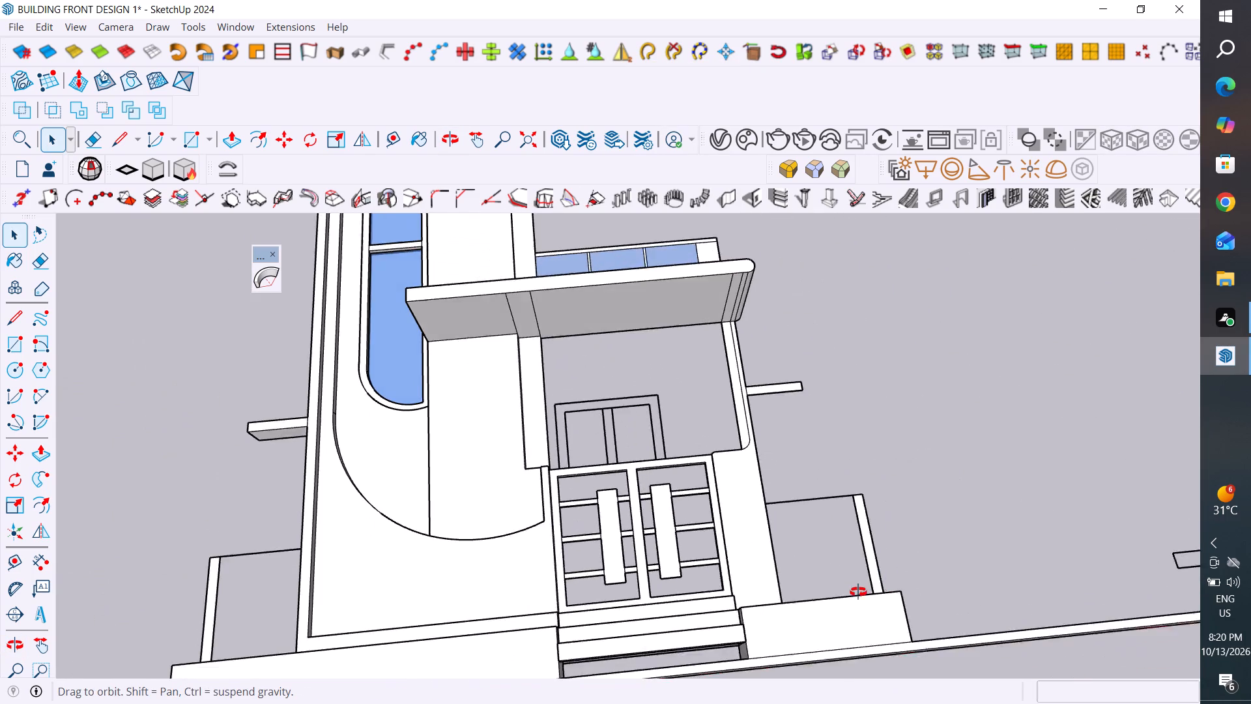
middle_drag(858, 592, 911, 667)
scroll(821, 432, down, 5)
middle_drag(884, 499, 884, 527)
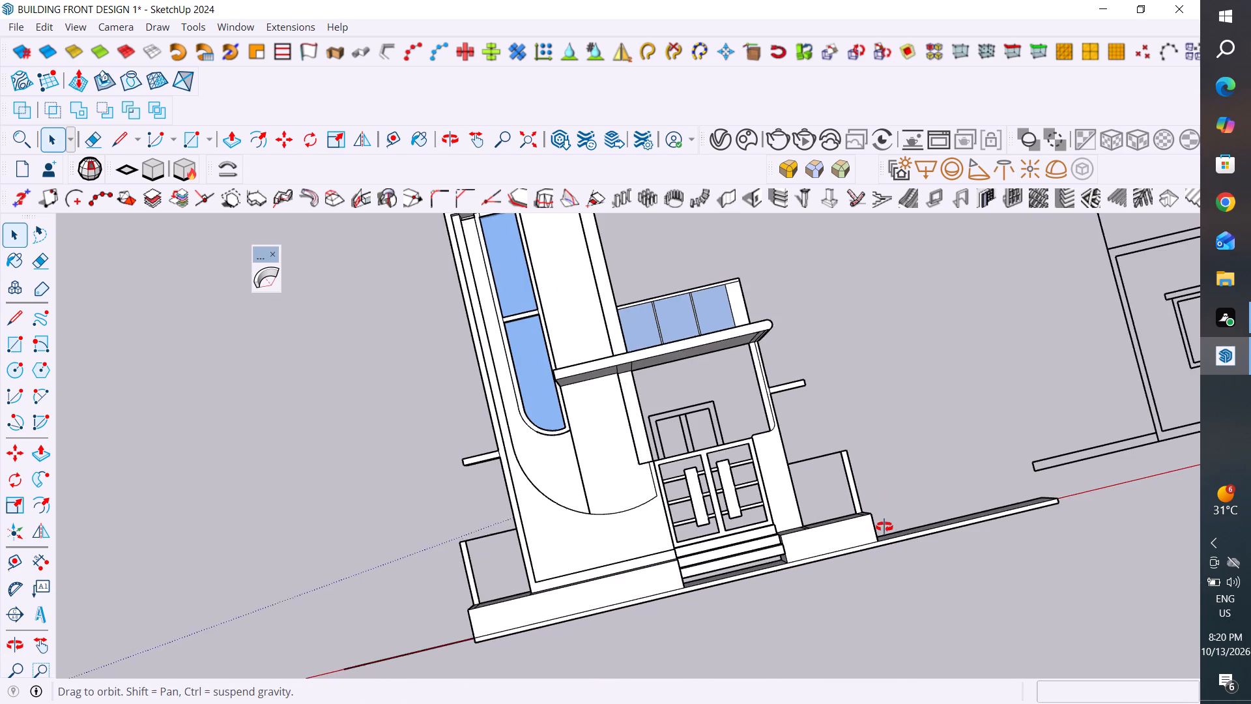
Examine the 3D front facade together with the surrounding 2D floor plans and elevations.
middle_drag(884, 527, 833, 562)
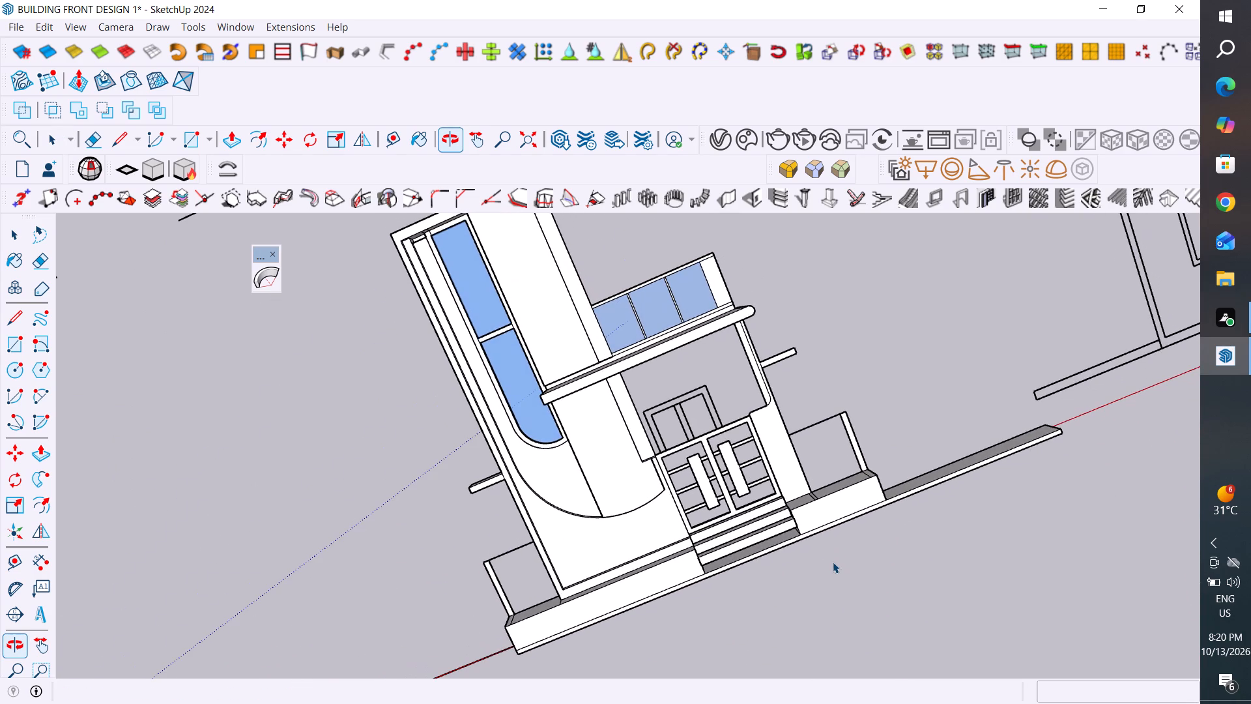
scroll(833, 562, down, 10)
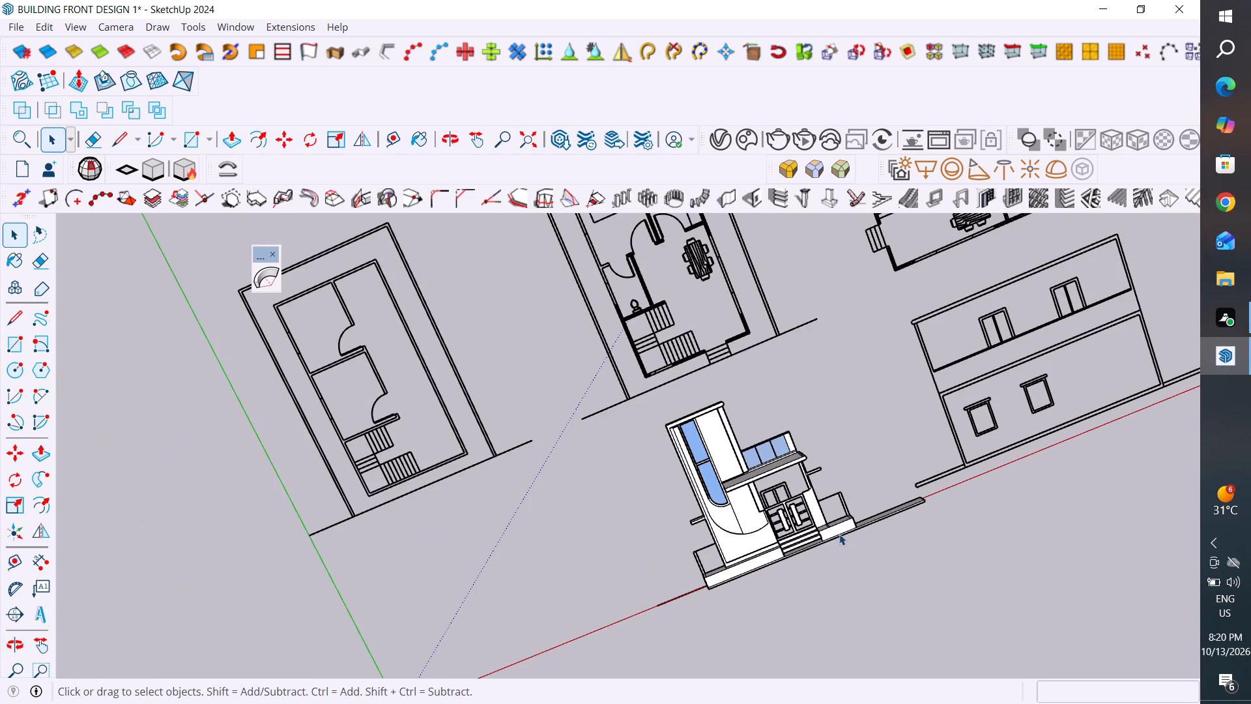
scroll(839, 534, down, 5)
scroll(652, 496, down, 4)
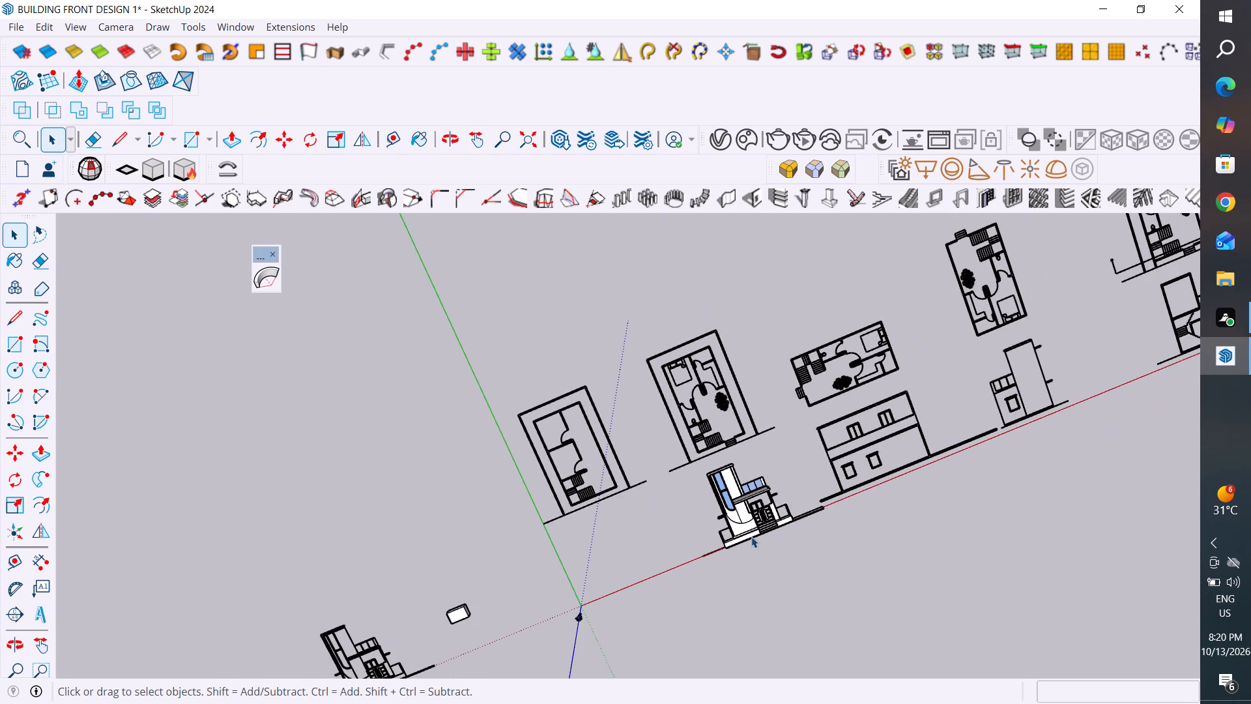
scroll(745, 538, up, 6)
scroll(745, 538, down, 3)
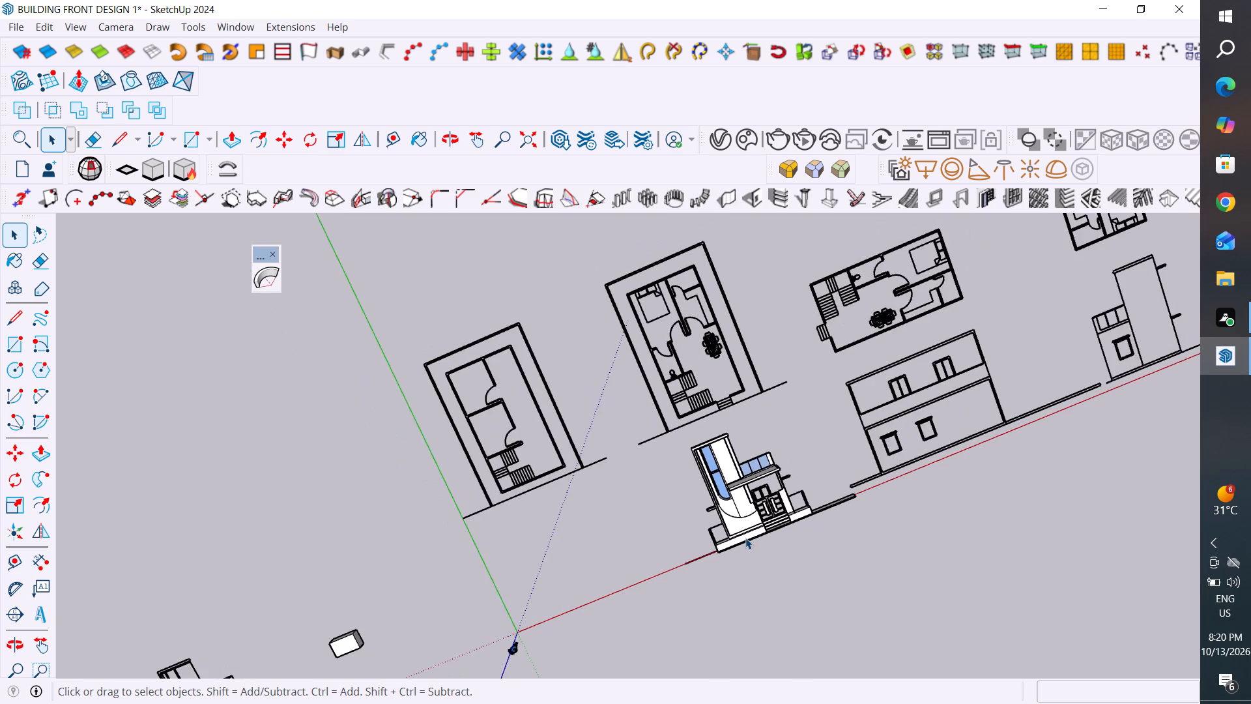
scroll(745, 538, down, 4)
scroll(745, 538, up, 2)
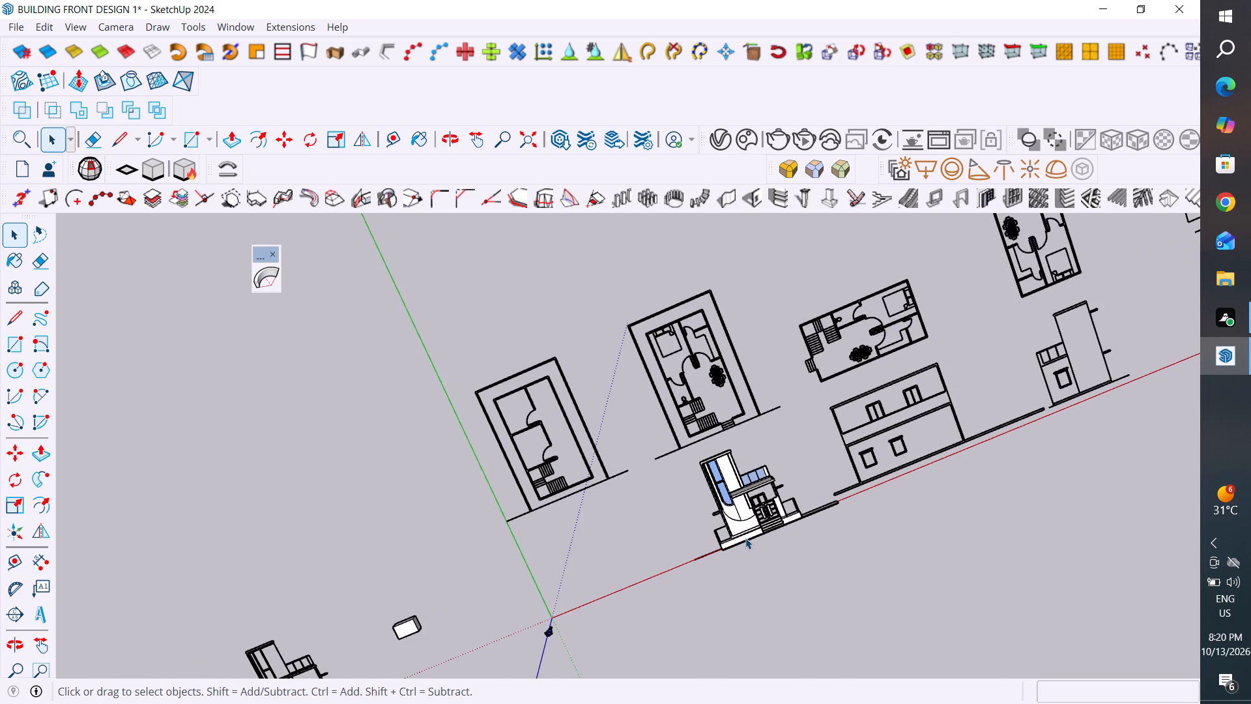
middle_drag(523, 454, 245, 326)
scroll(825, 535, up, 5)
click(18, 228)
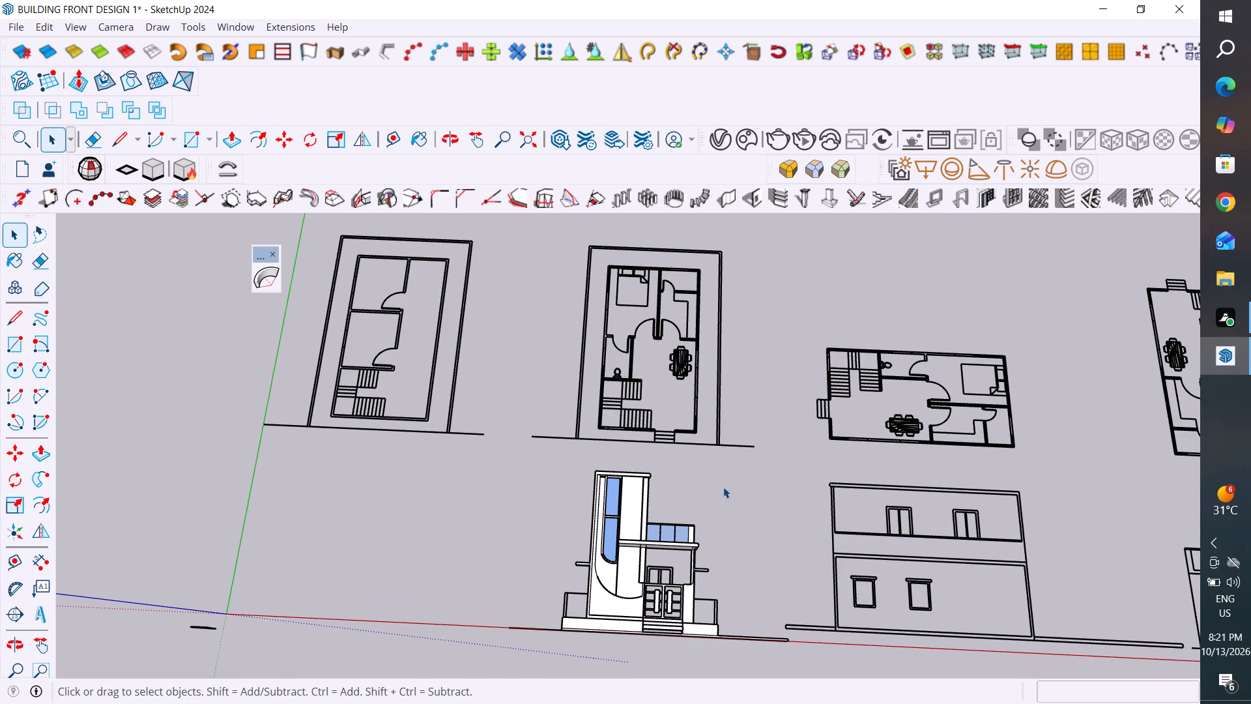
scroll(465, 462, down, 6)
middle_drag(735, 618, 760, 578)
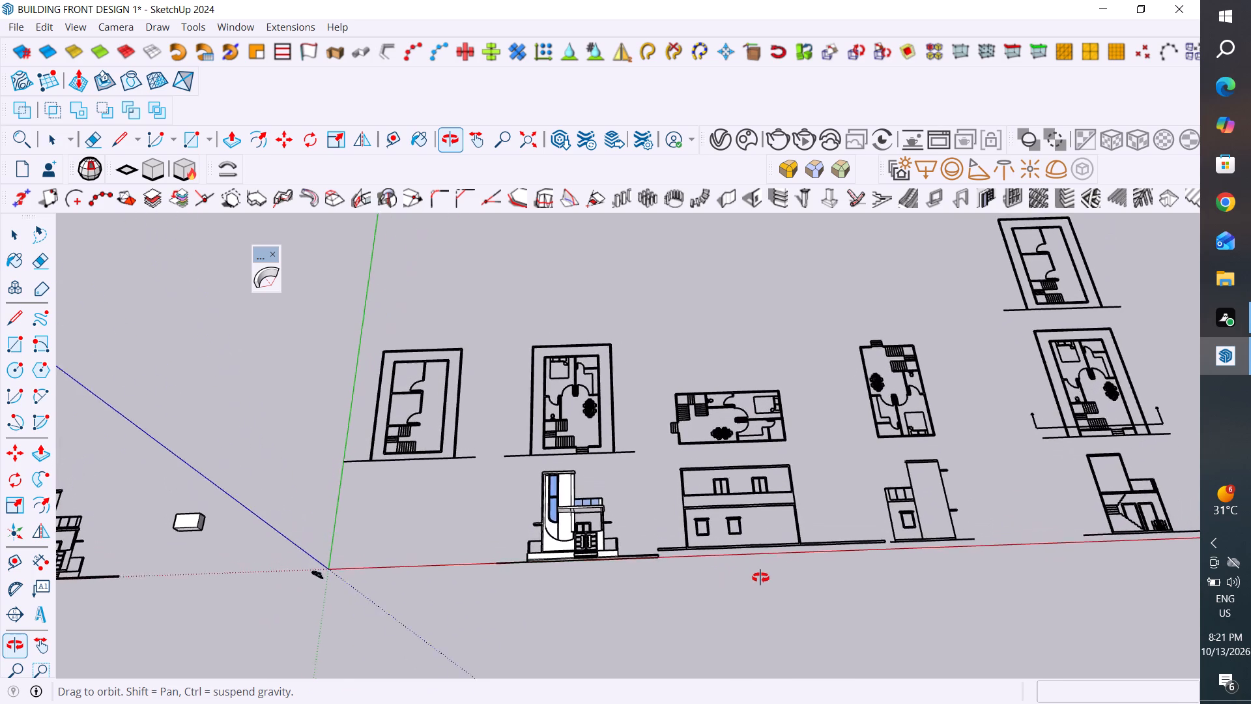
middle_drag(760, 578, 760, 579)
Examine the 3D front facade up close, including the double entrance door, steps and balcony.
scroll(597, 582, up, 5)
middle_drag(602, 563, 616, 671)
scroll(609, 559, up, 5)
middle_drag(616, 584, 601, 646)
scroll(627, 525, up, 3)
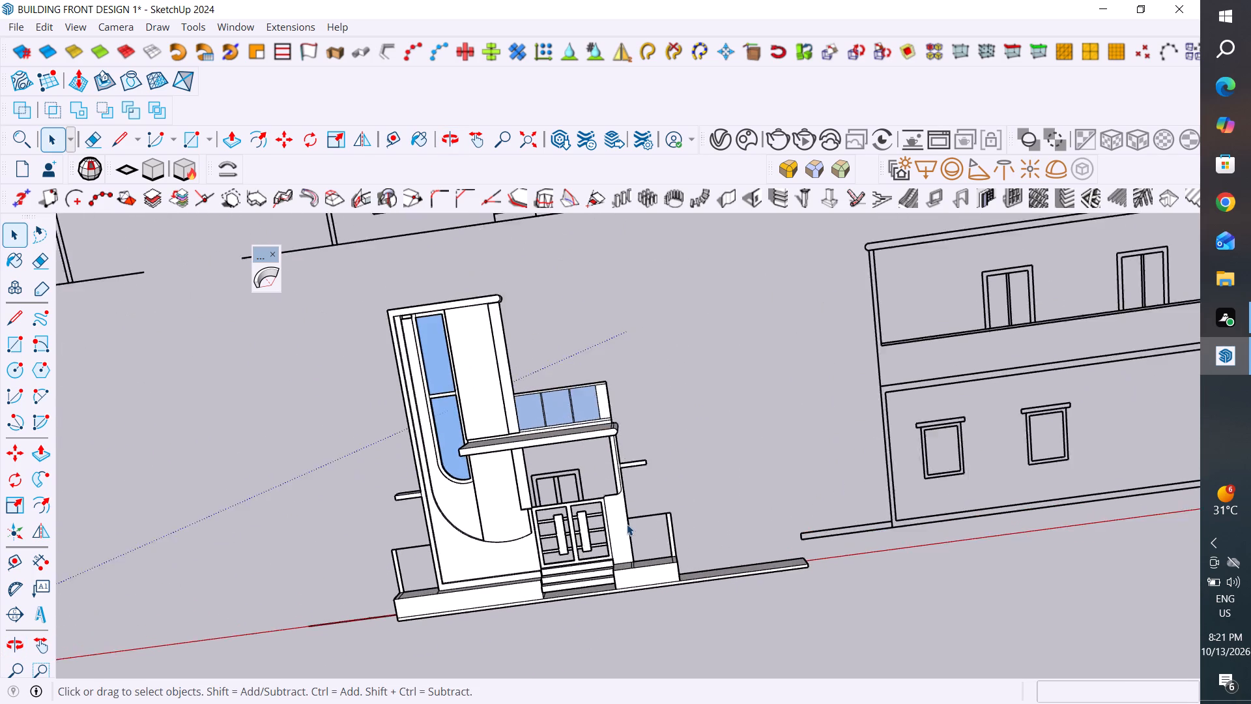
scroll(627, 524, up, 5)
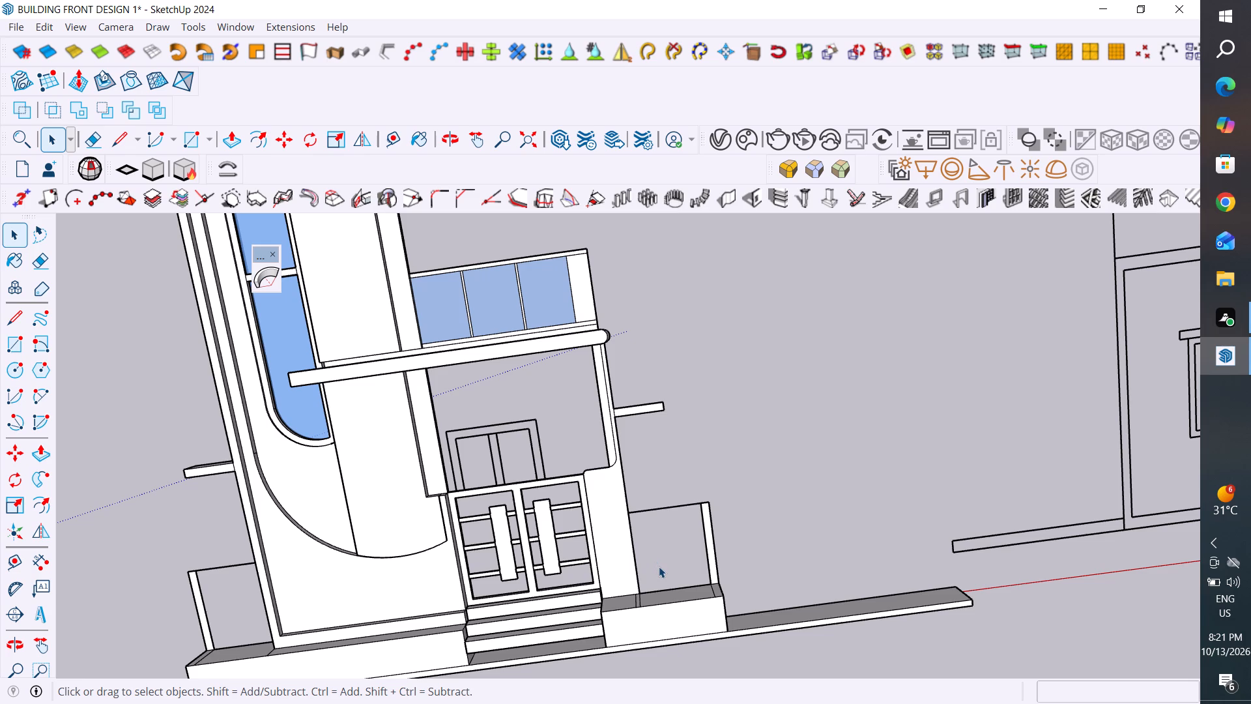
scroll(858, 505, down, 4)
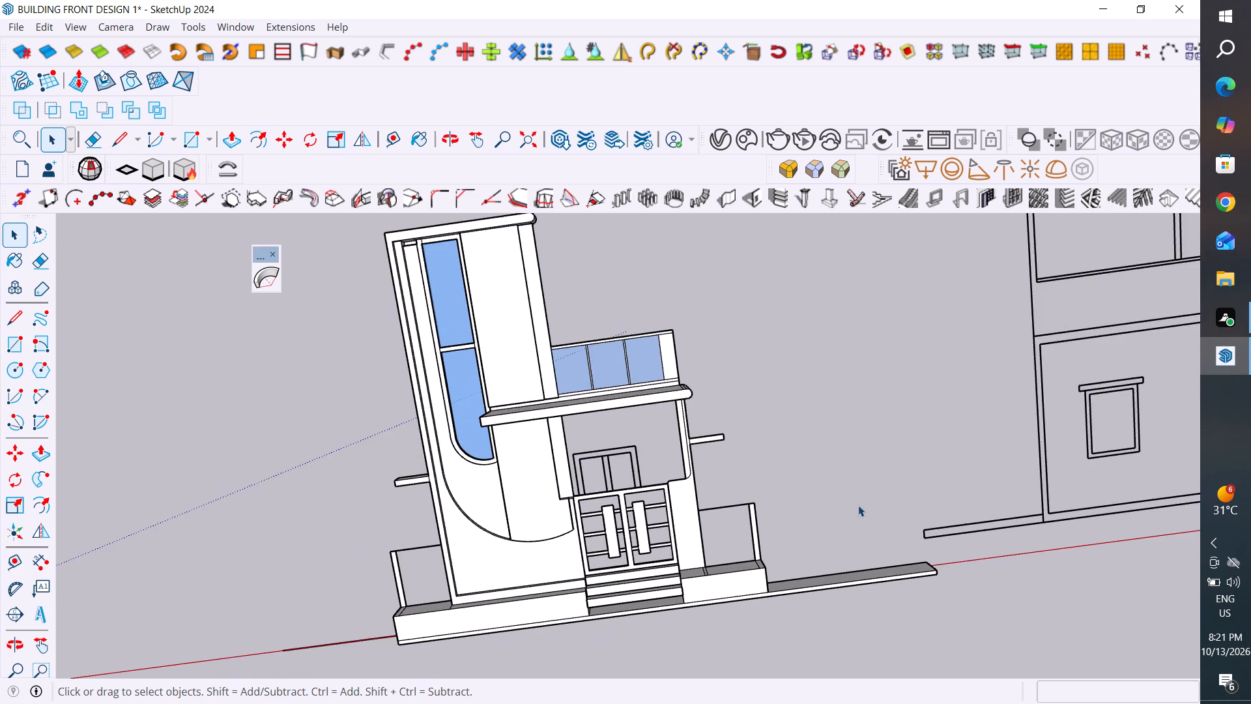
scroll(859, 505, down, 5)
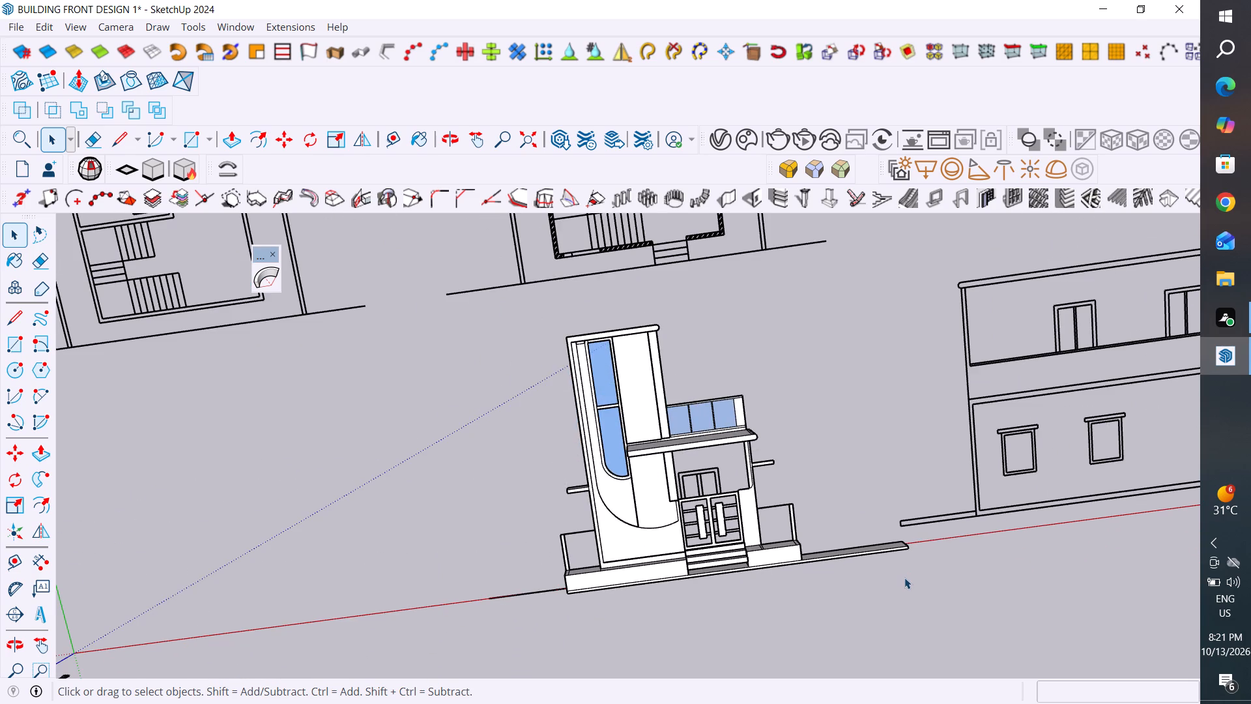
Examine the furnished floor plans and the side elevations laid out beside the 3D facade.
scroll(899, 574, down, 7)
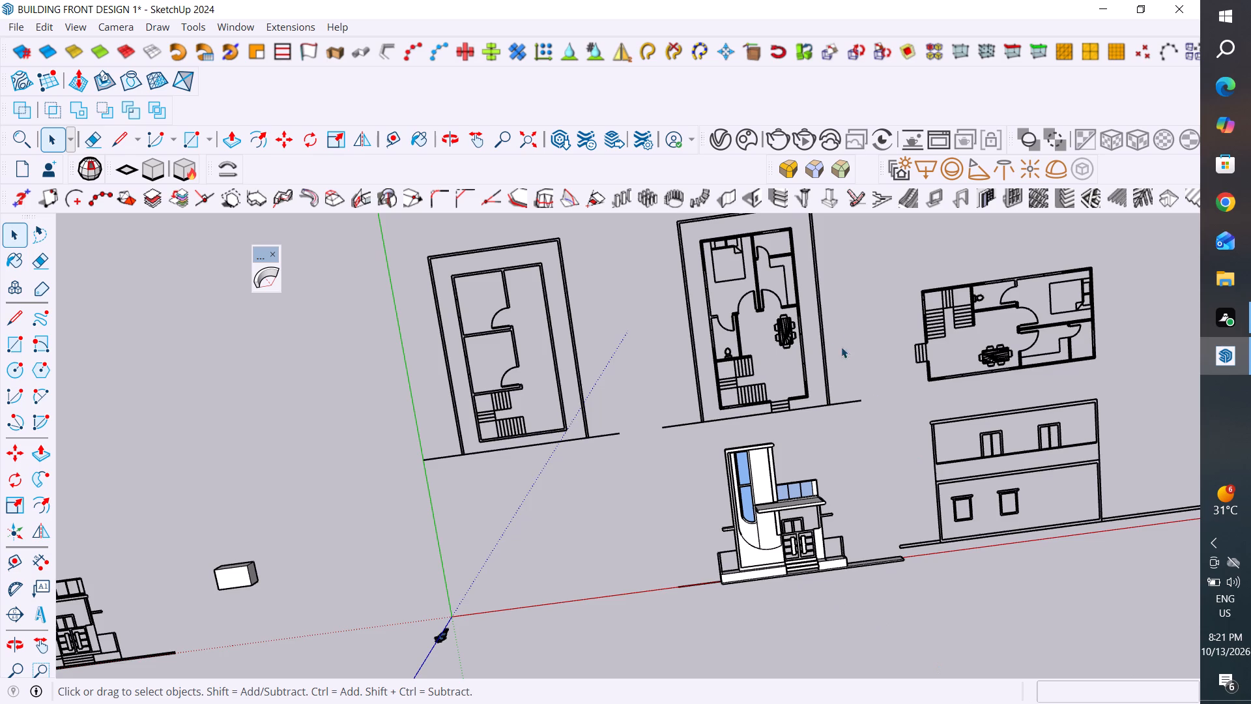
scroll(683, 402, up, 2)
middle_drag(734, 405, 693, 258)
middle_drag(768, 463, 763, 407)
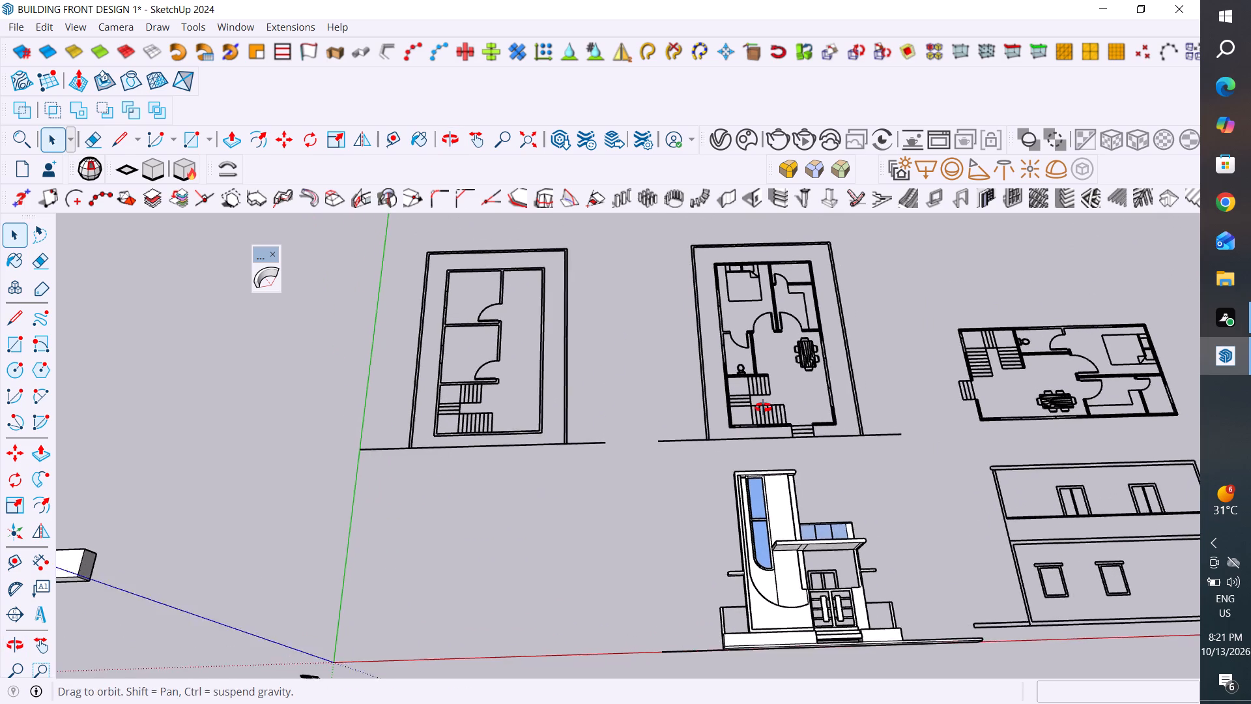
middle_drag(763, 407, 762, 375)
scroll(811, 329, up, 5)
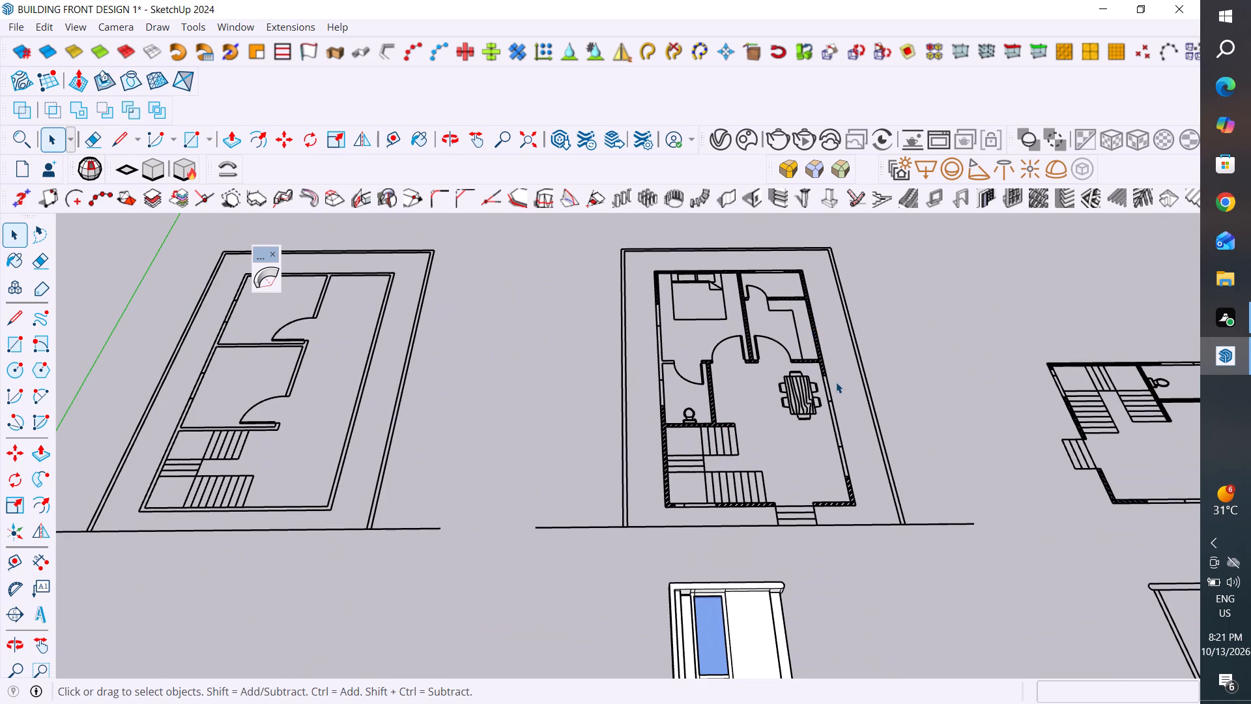
scroll(519, 392, down, 12)
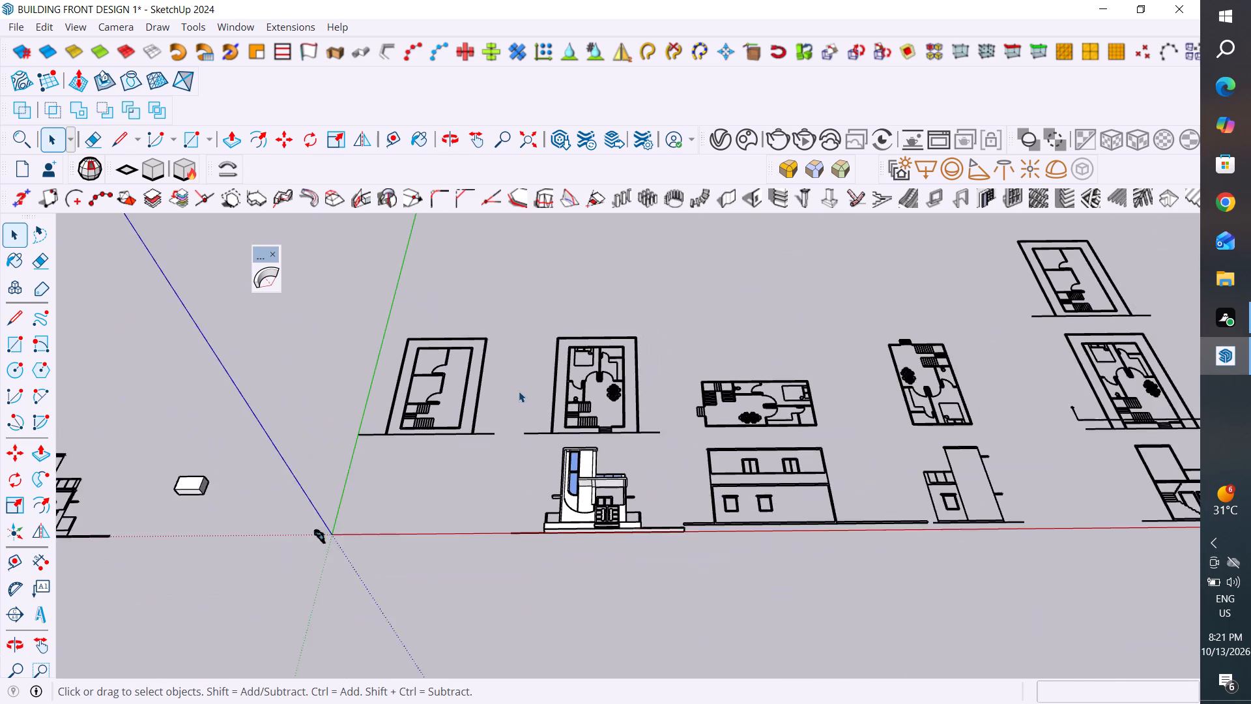
scroll(519, 391, down, 2)
scroll(1015, 487, up, 2)
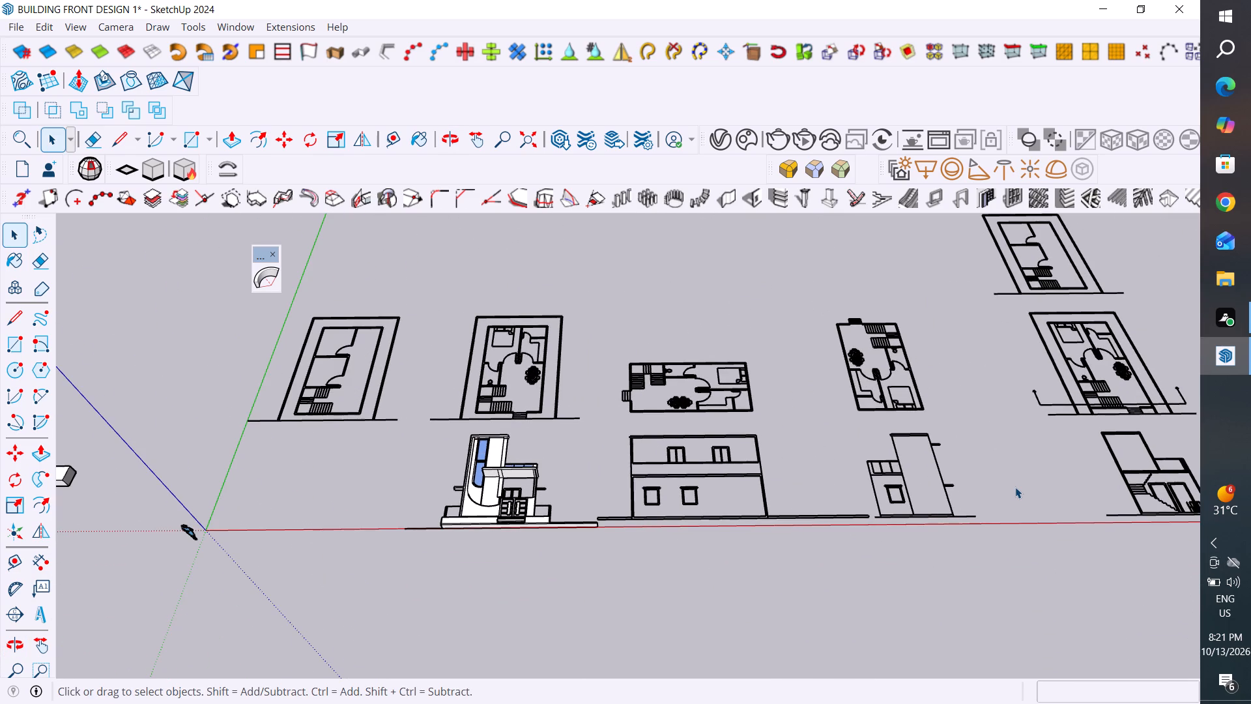
scroll(747, 373, up, 4)
scroll(358, 443, up, 2)
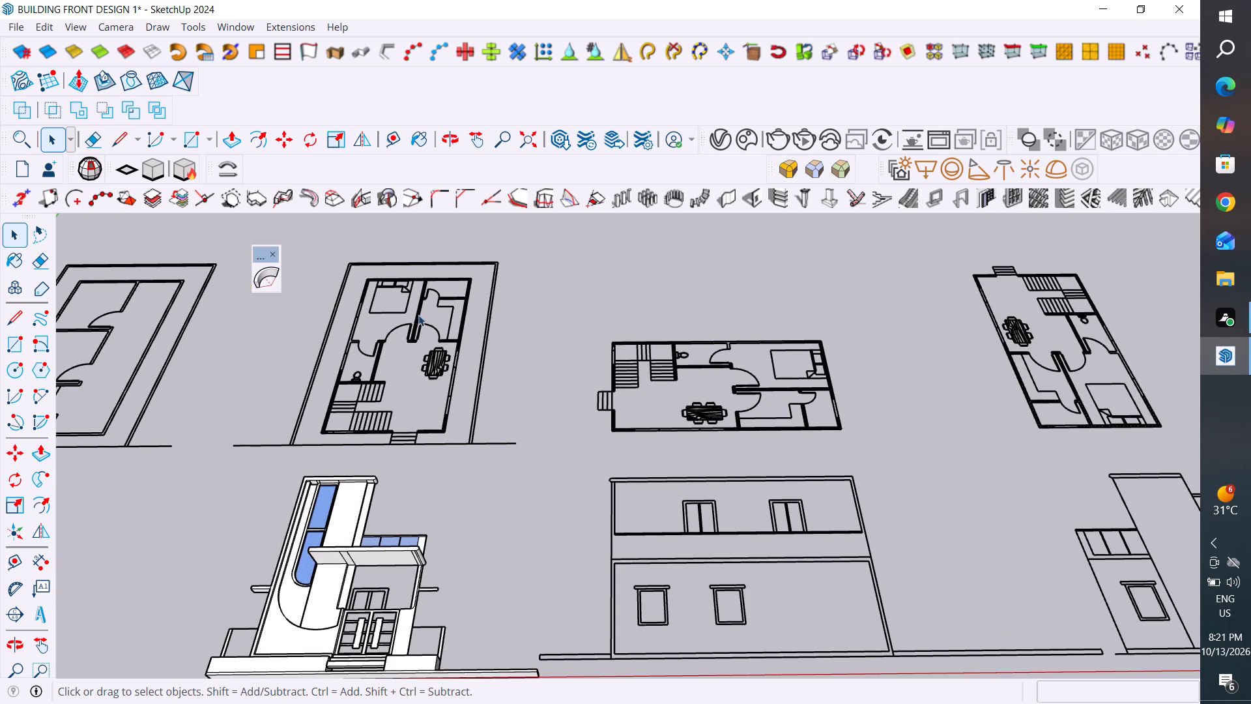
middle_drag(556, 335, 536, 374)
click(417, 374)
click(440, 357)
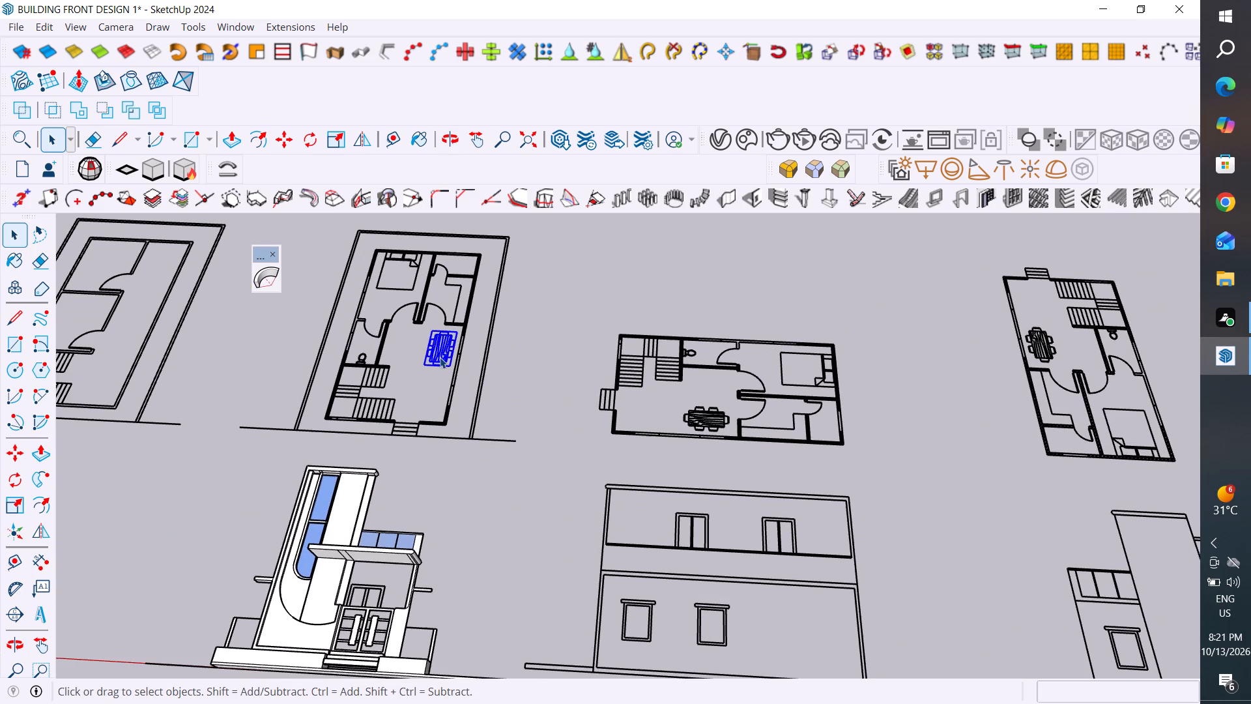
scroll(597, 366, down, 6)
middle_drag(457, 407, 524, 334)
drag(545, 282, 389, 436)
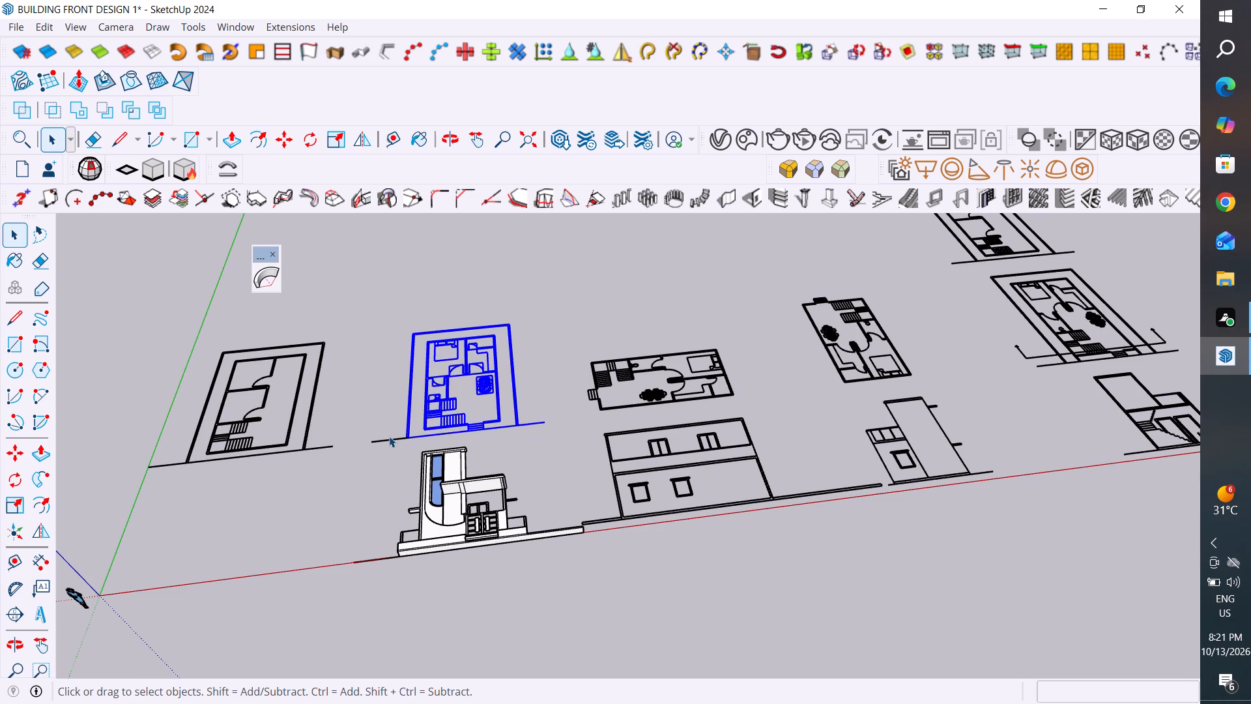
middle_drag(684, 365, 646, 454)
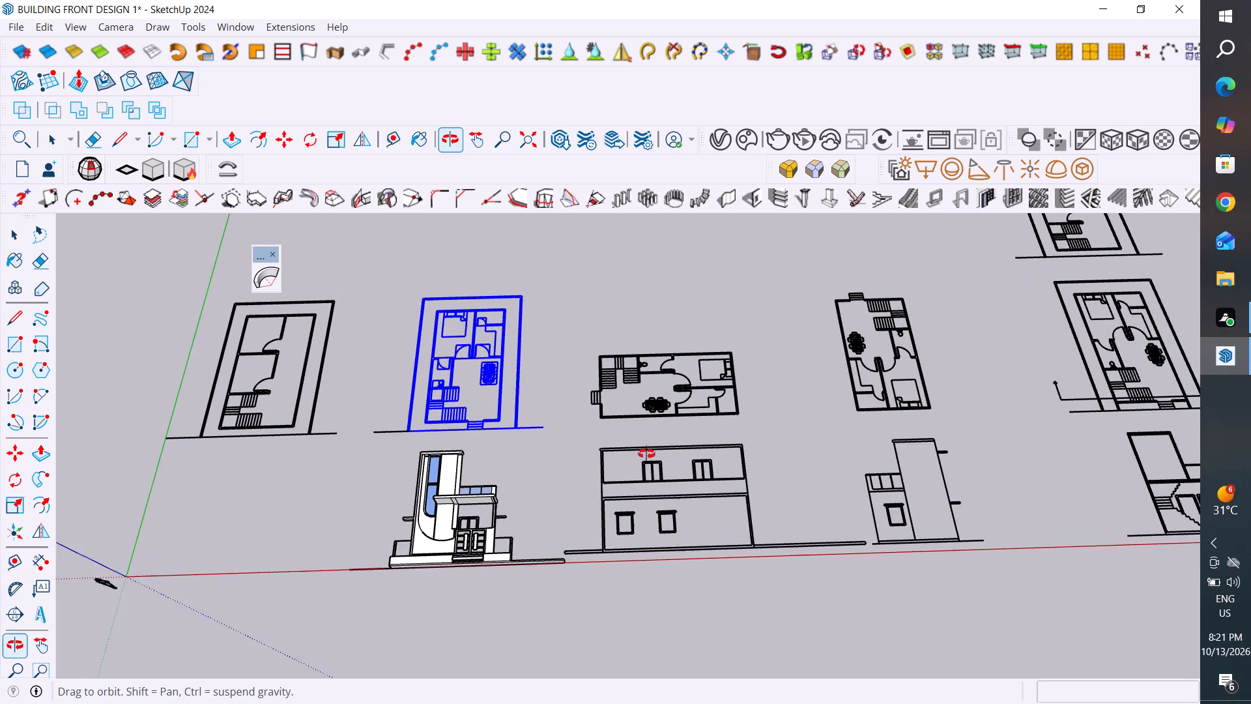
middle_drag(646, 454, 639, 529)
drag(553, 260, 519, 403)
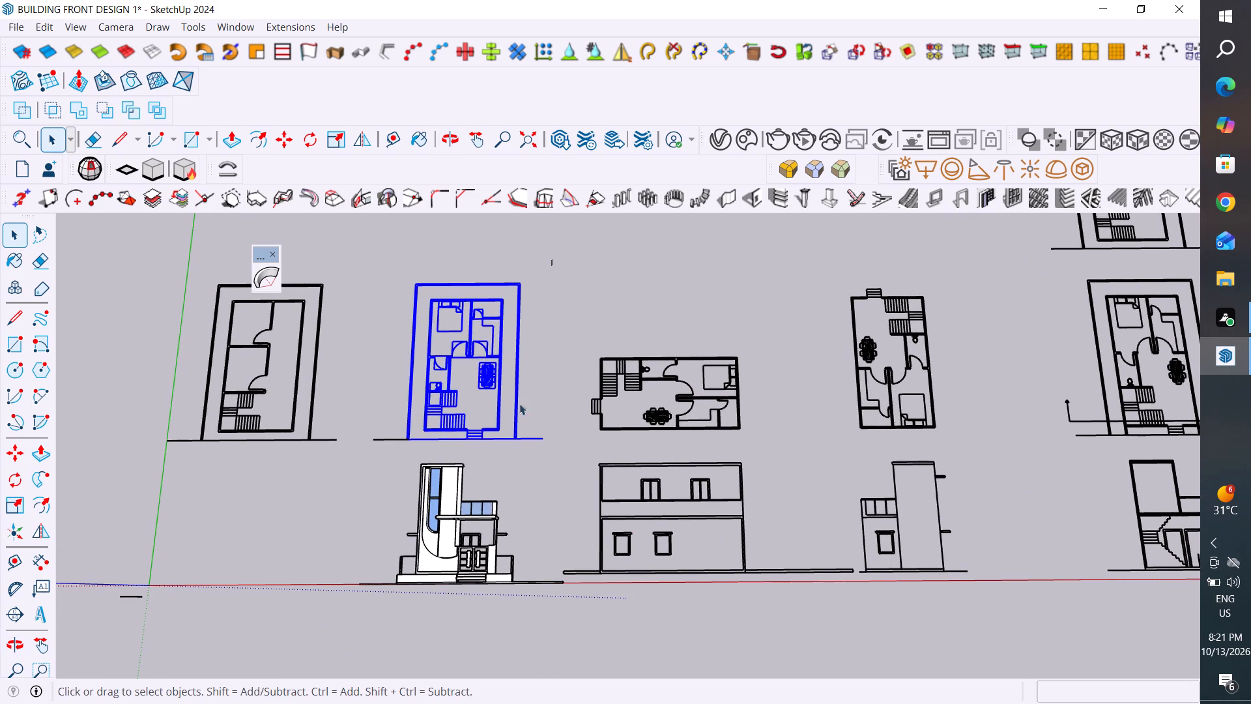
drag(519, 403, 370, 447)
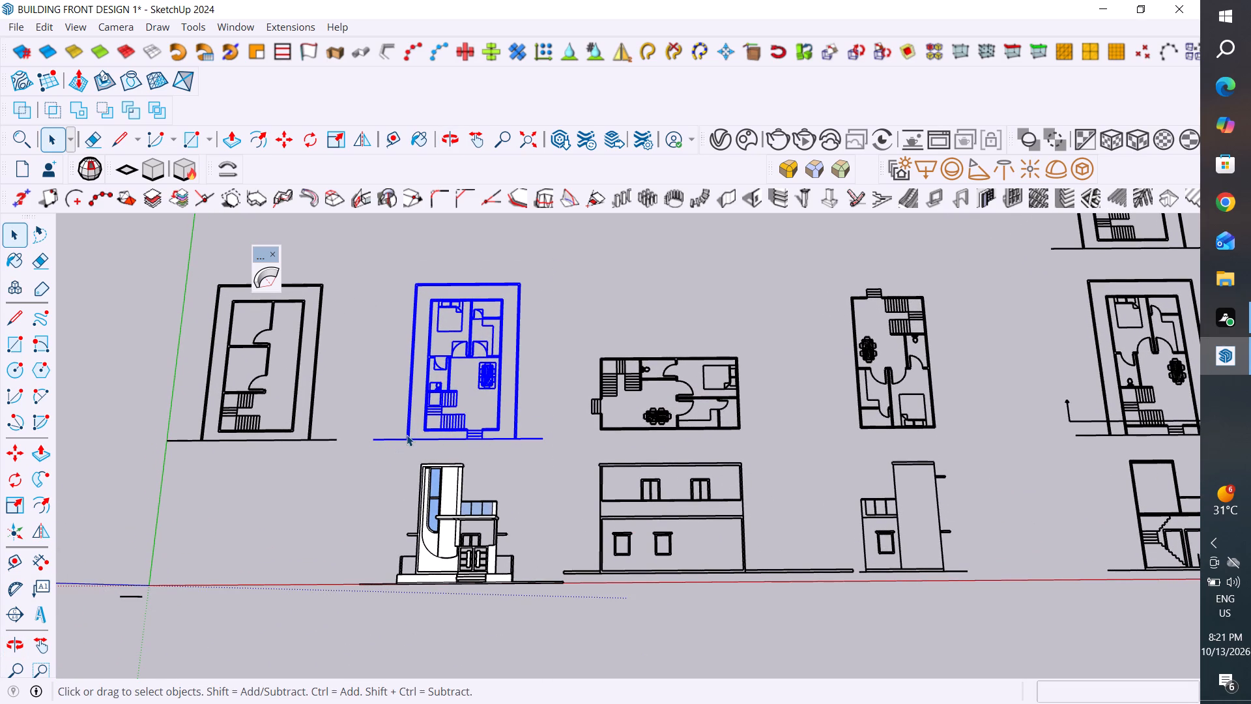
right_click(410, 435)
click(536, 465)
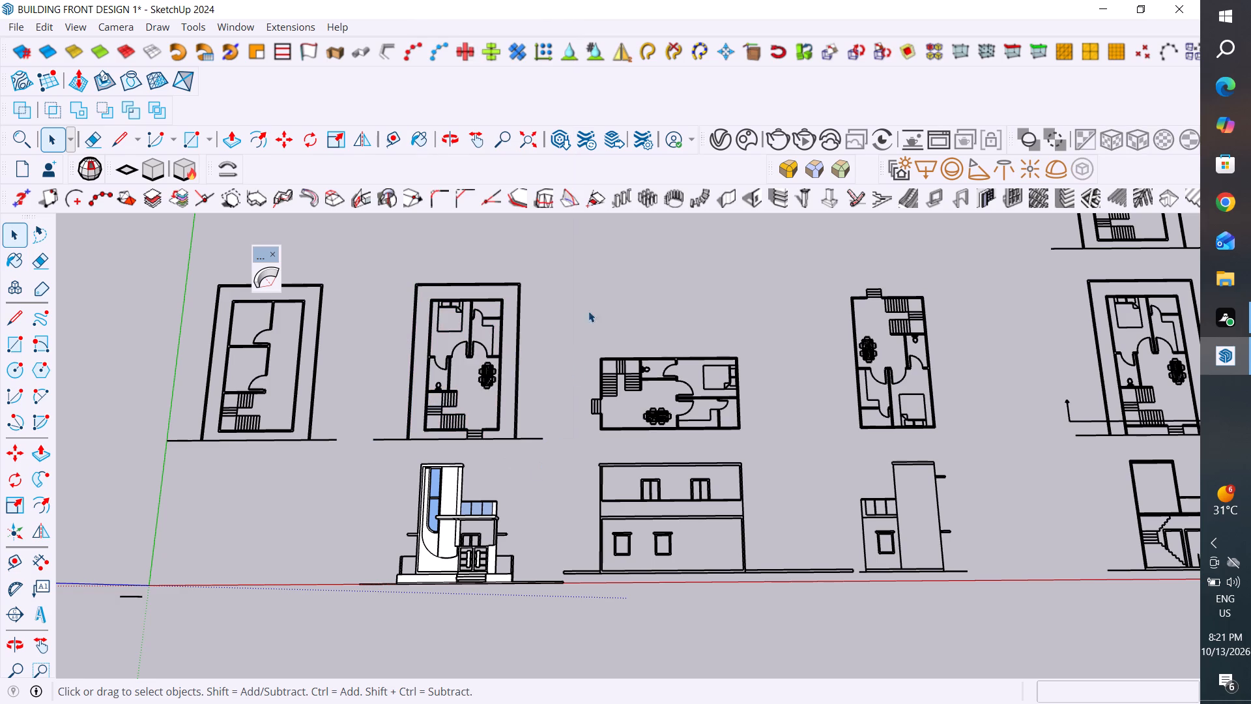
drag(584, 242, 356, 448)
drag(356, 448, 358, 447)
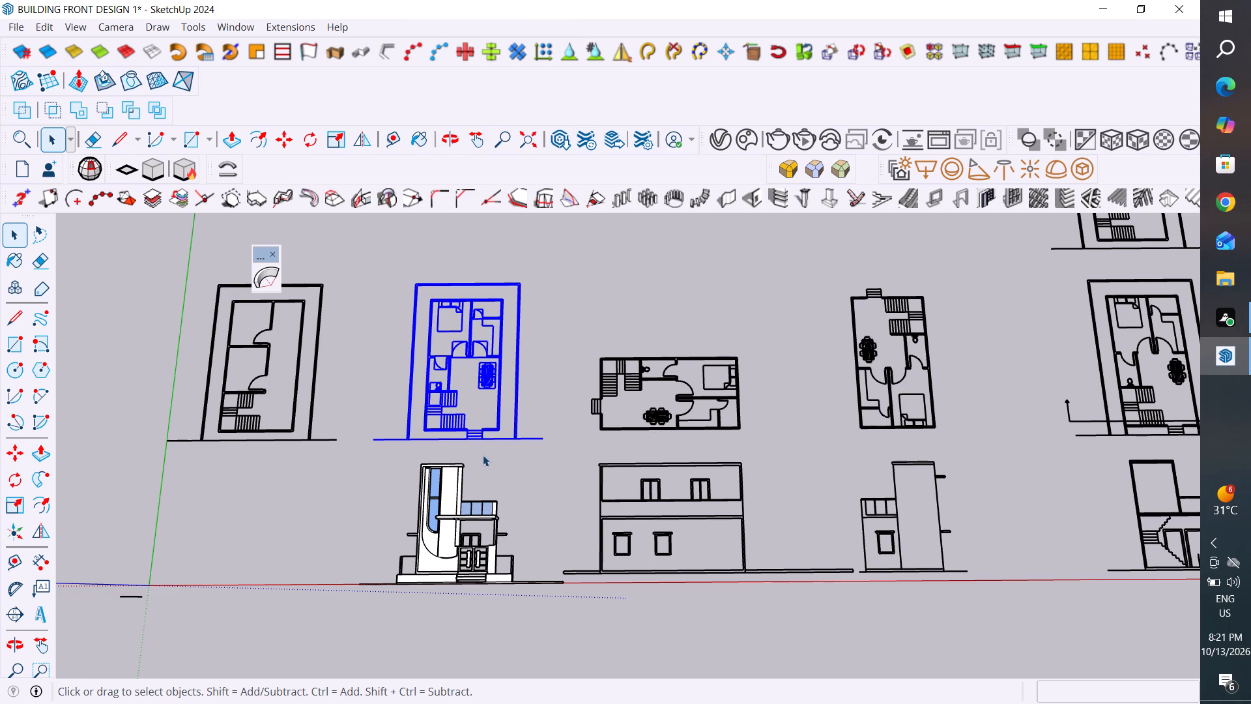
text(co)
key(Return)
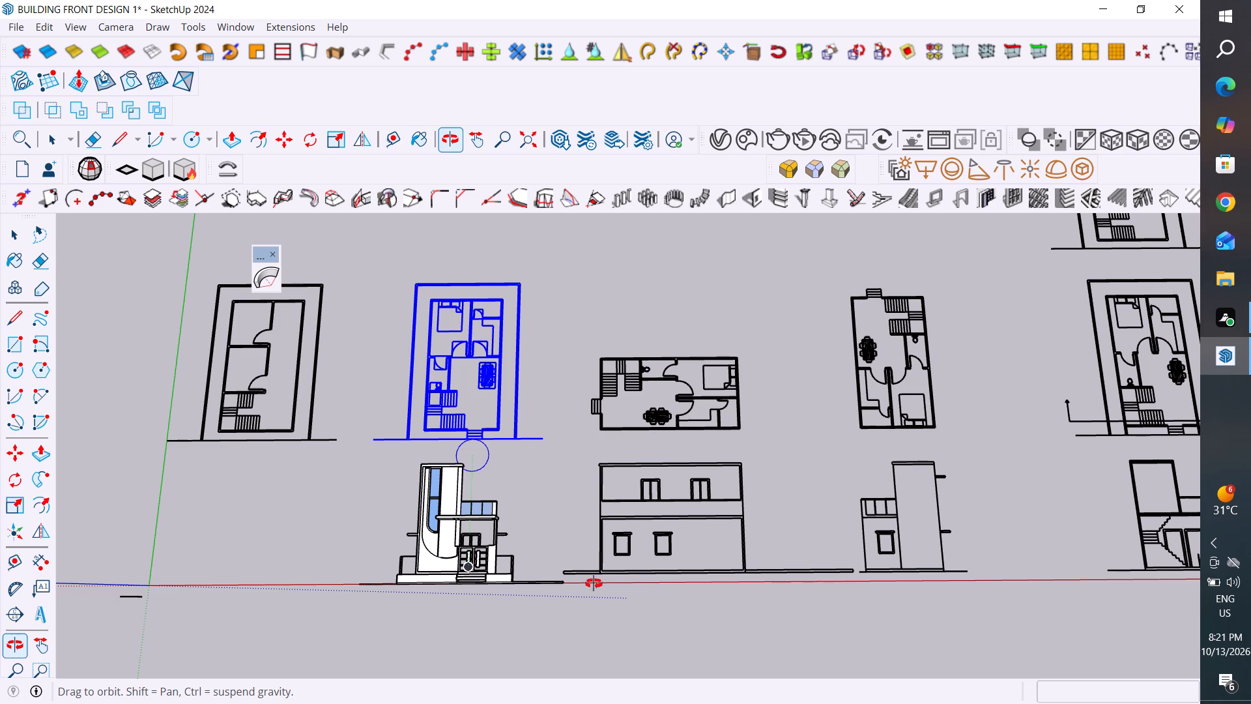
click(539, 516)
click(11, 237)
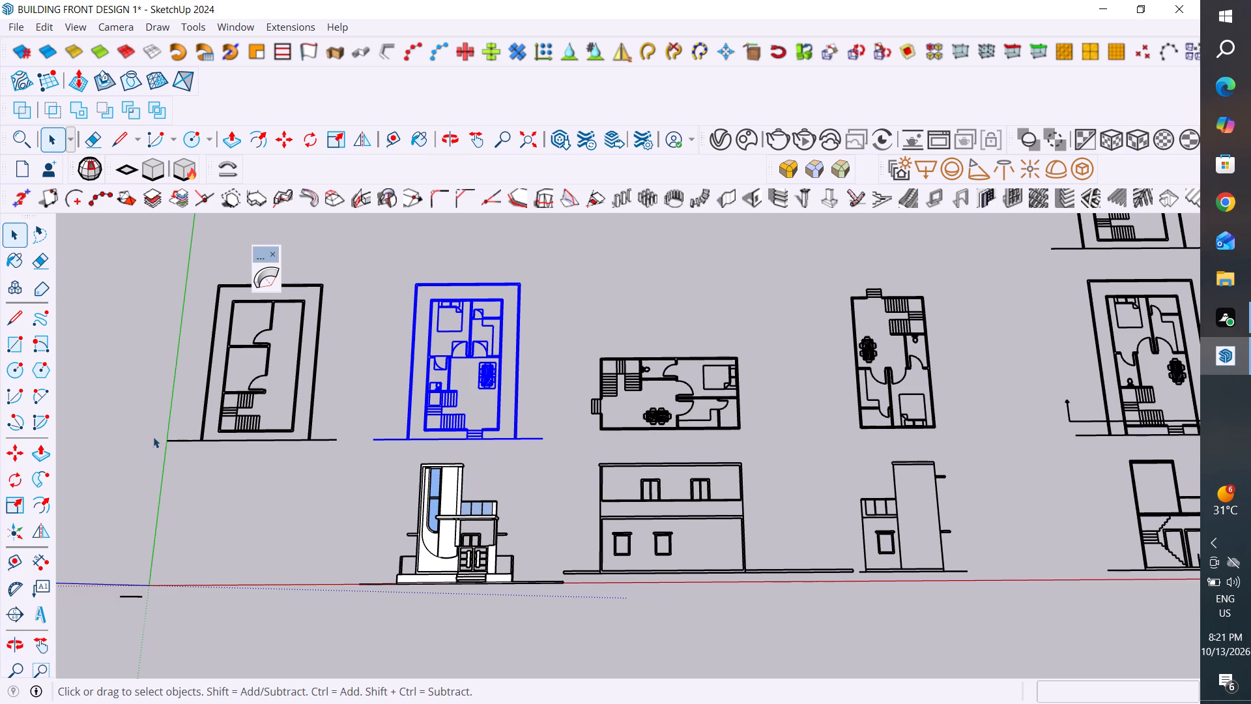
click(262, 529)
Copy the furnished floor plan behind the 3D facade about 1157" along the red axis, past the unfurnished plan and across the green axis.
drag(565, 250, 328, 451)
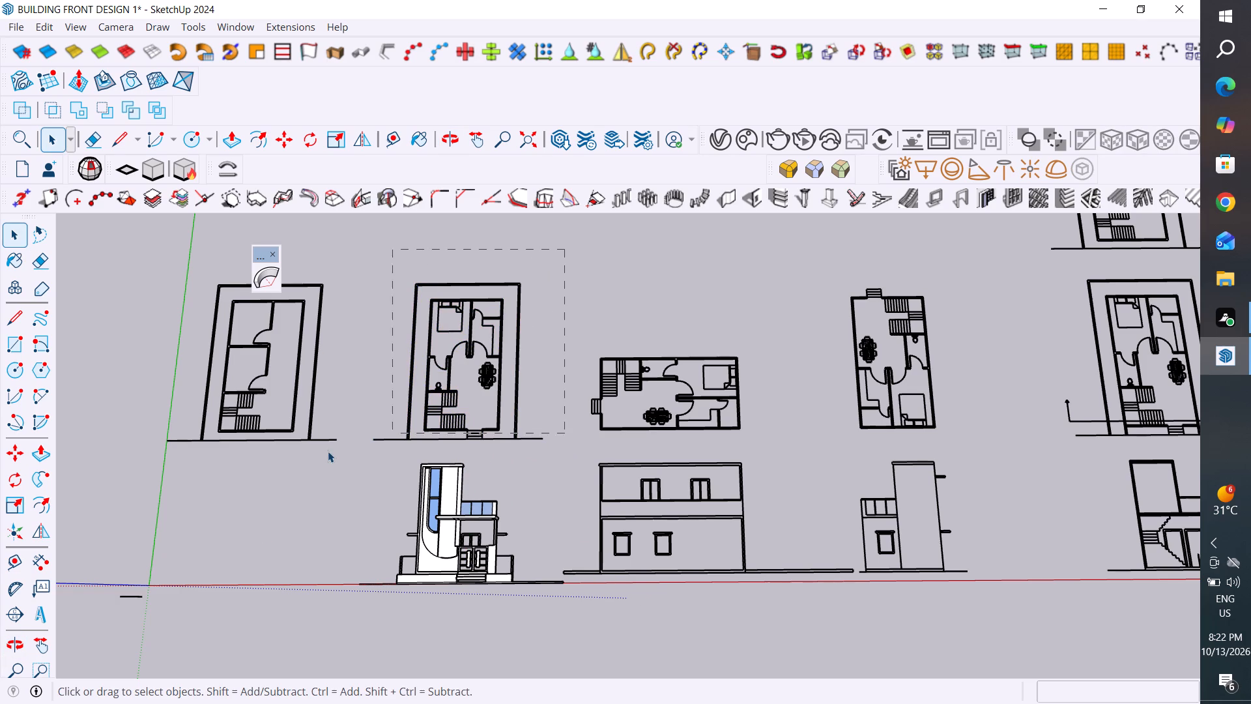
drag(328, 451, 354, 445)
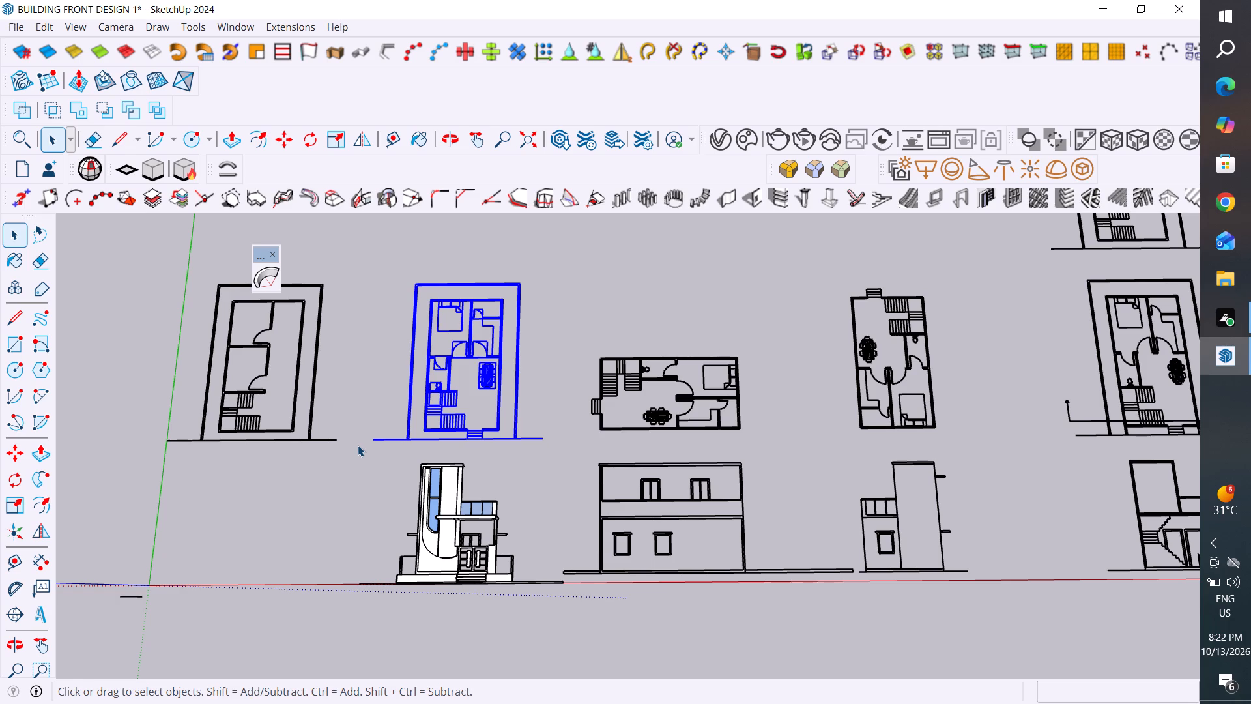
text(co)
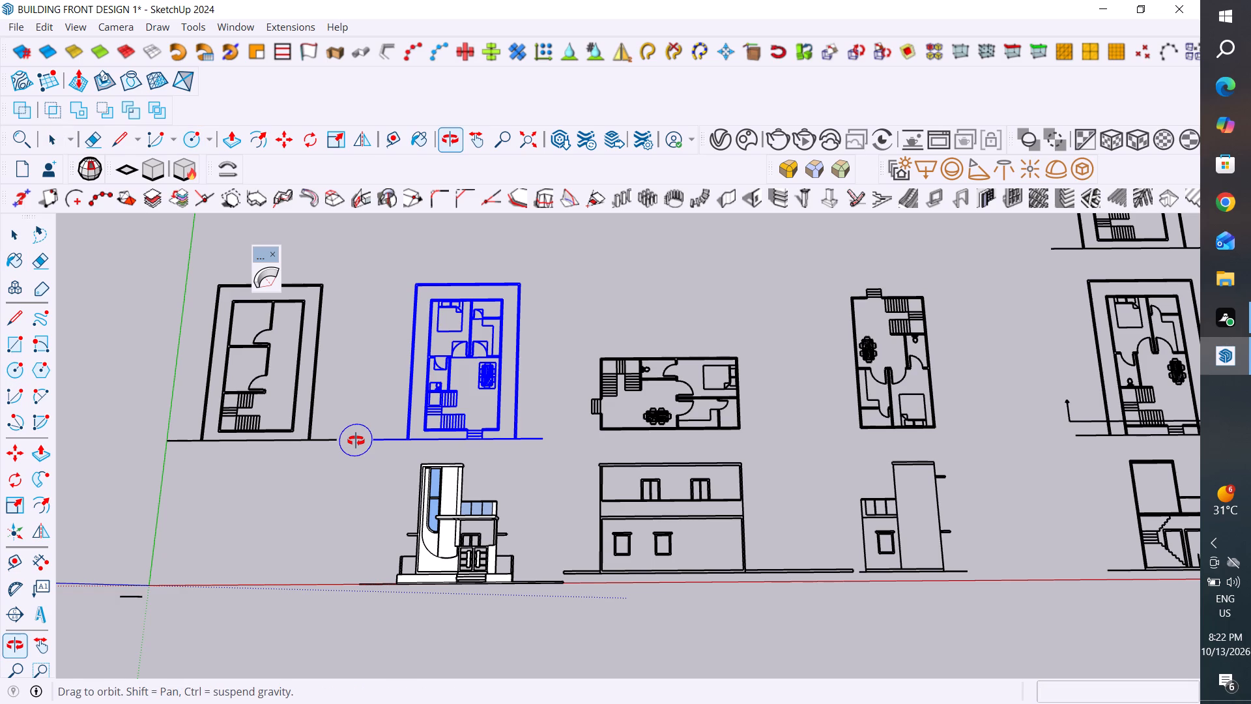
key(Escape)
key(Escape)
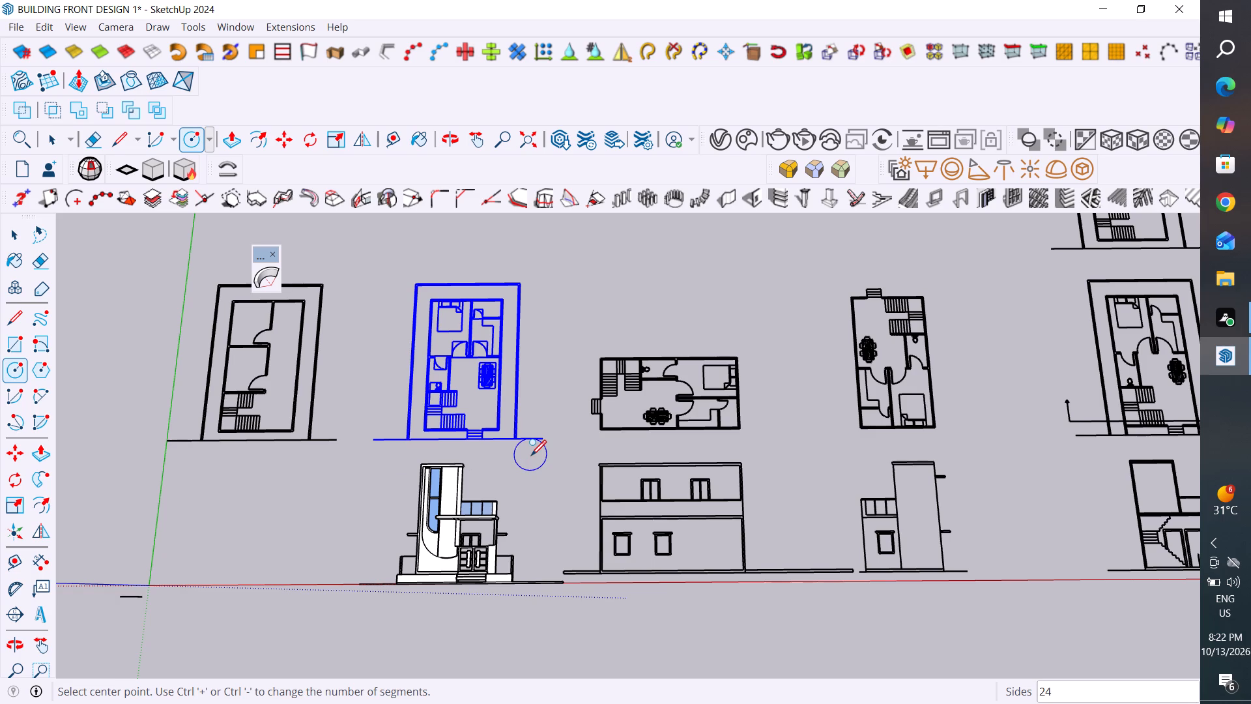
click(21, 239)
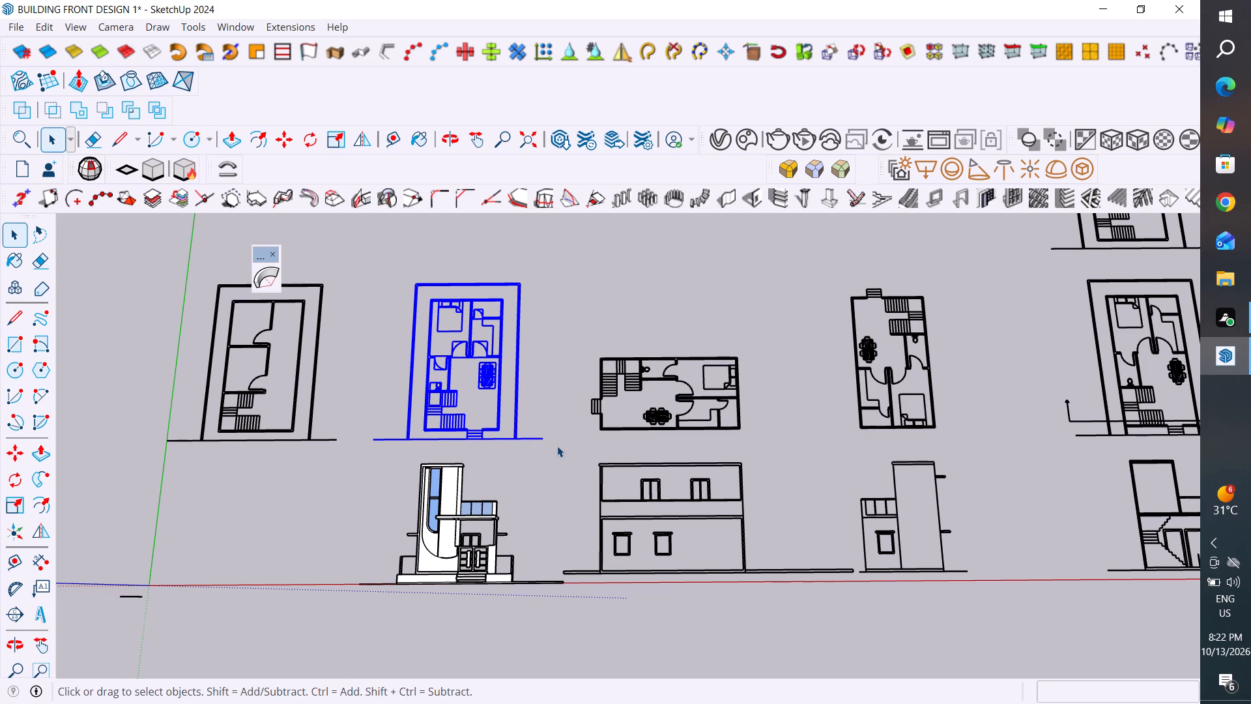
key(m)
click(541, 440)
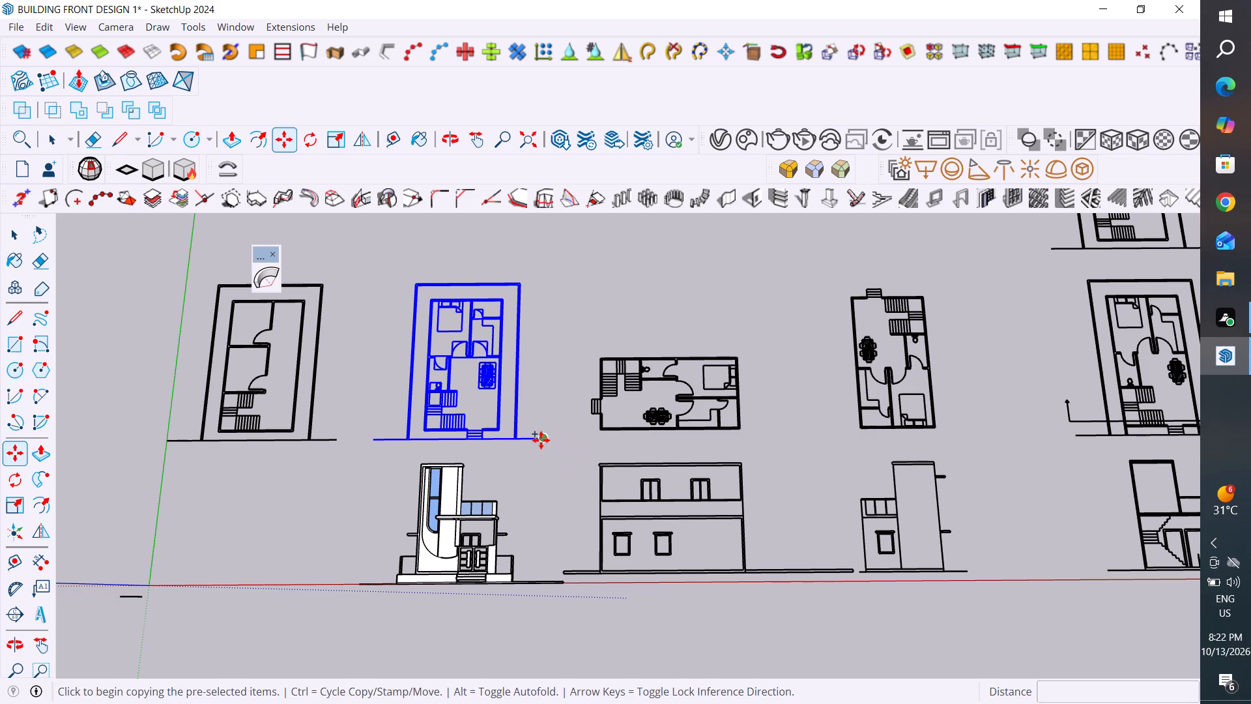
scroll(541, 440, down, 5)
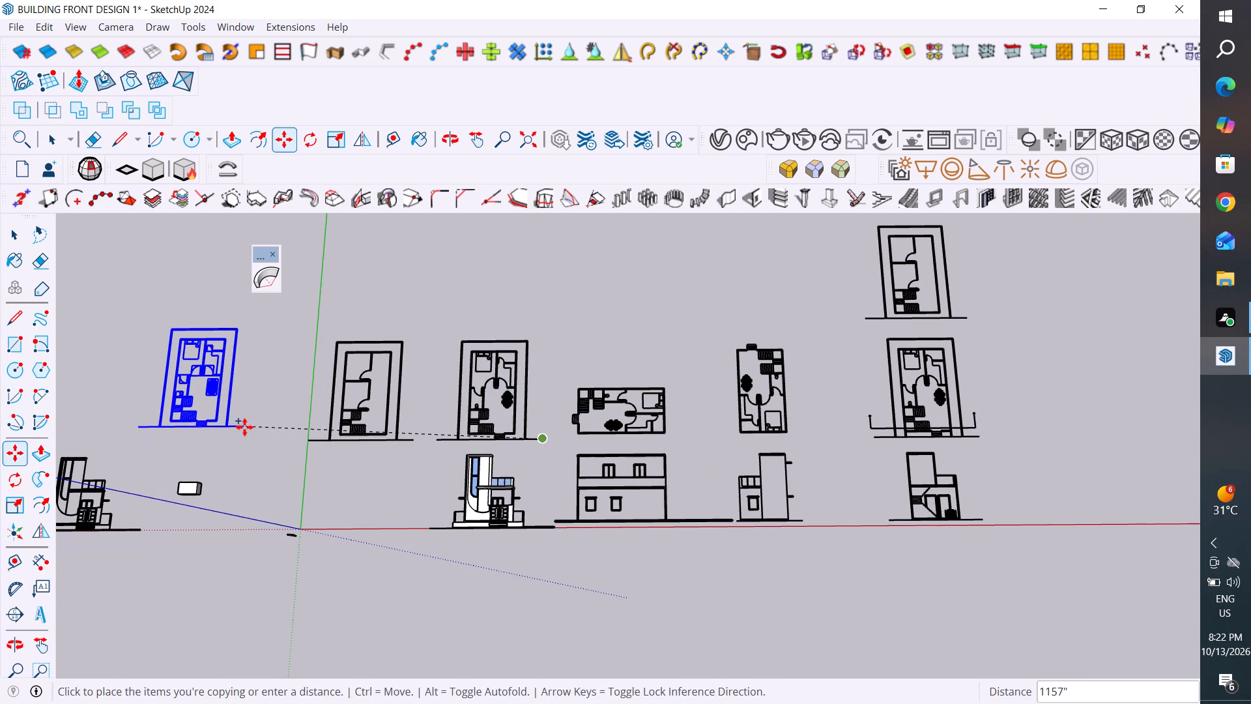
click(242, 444)
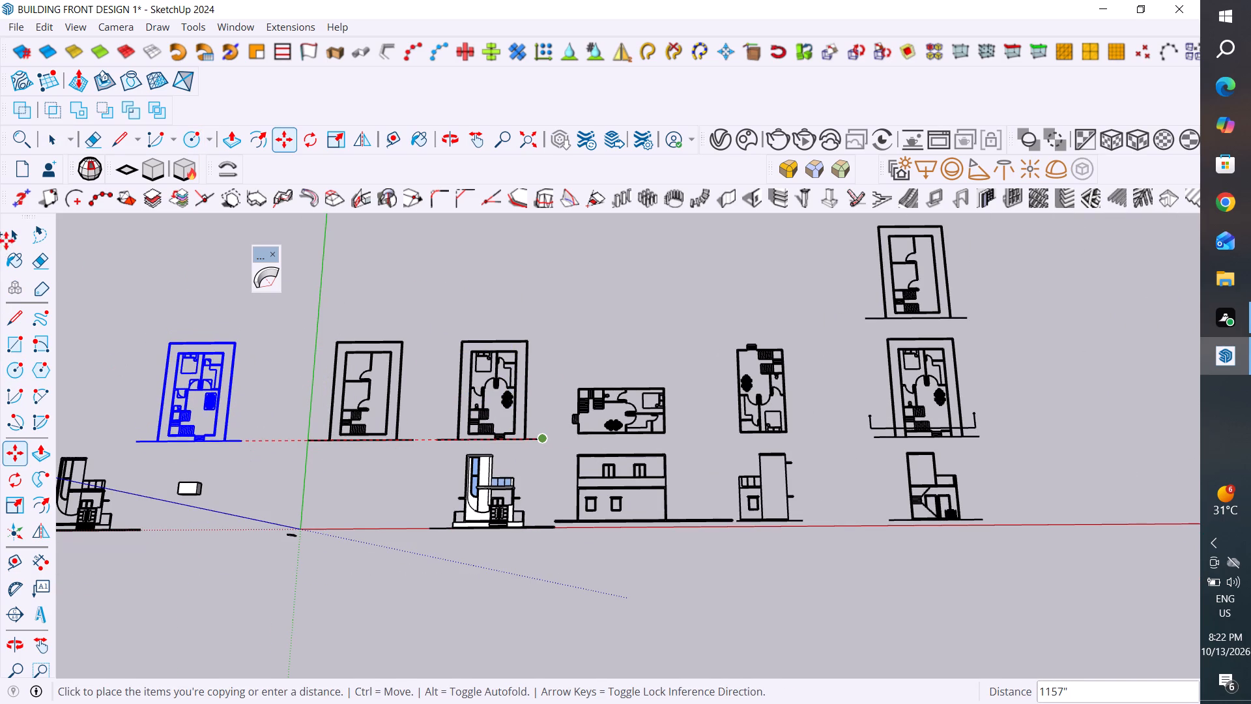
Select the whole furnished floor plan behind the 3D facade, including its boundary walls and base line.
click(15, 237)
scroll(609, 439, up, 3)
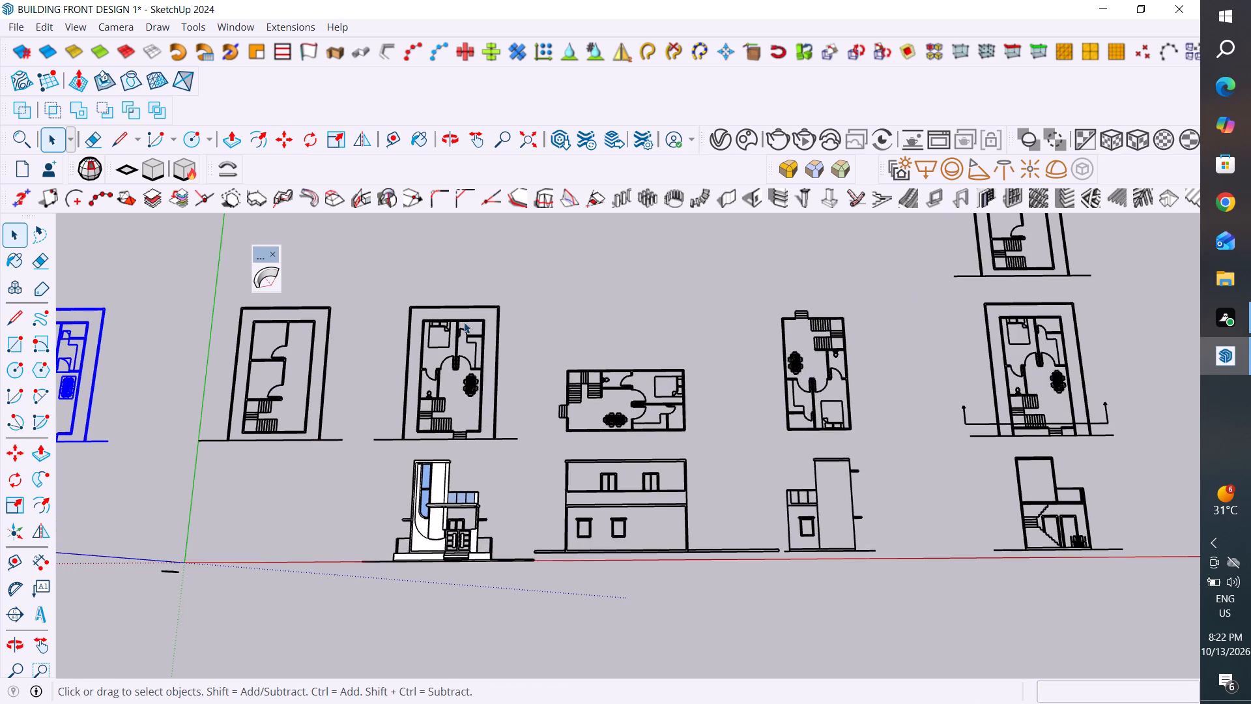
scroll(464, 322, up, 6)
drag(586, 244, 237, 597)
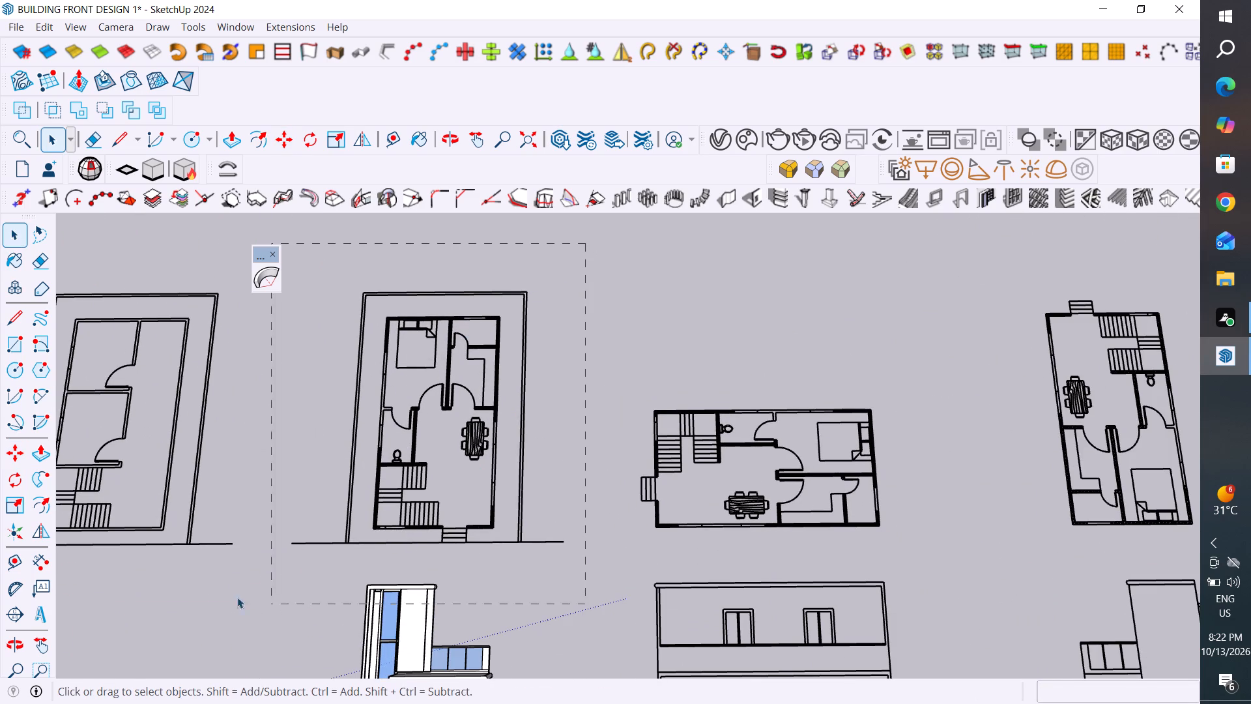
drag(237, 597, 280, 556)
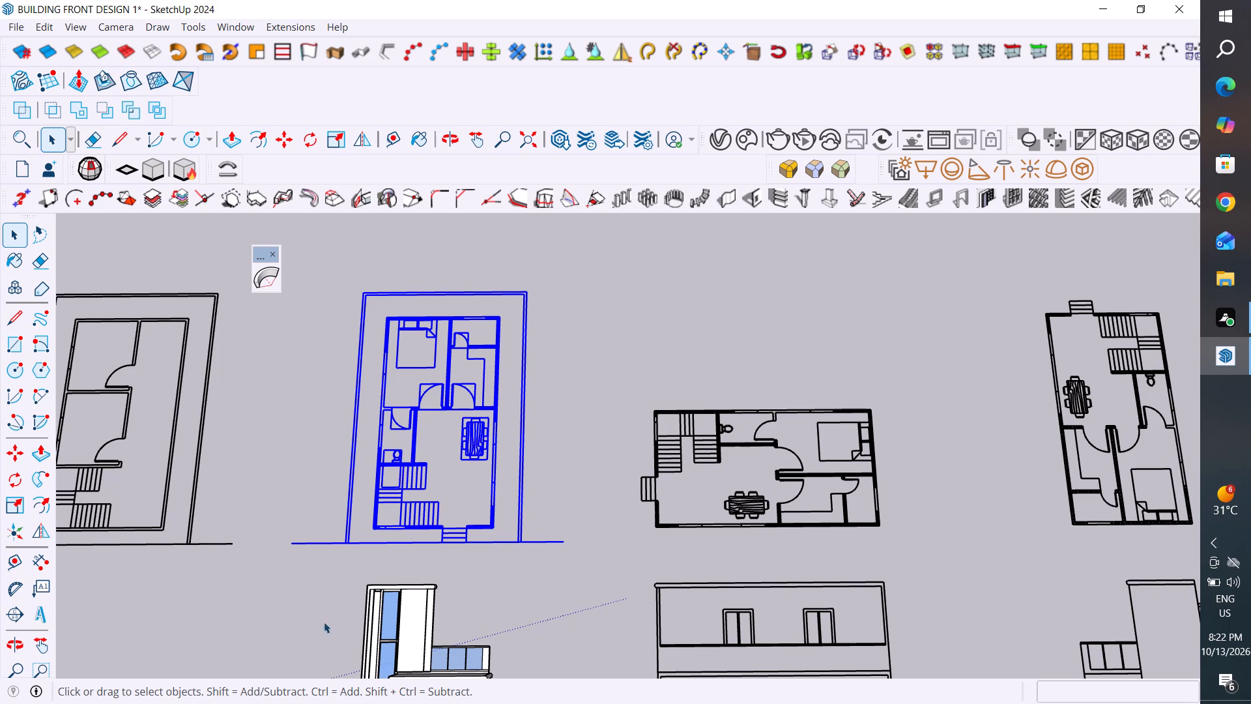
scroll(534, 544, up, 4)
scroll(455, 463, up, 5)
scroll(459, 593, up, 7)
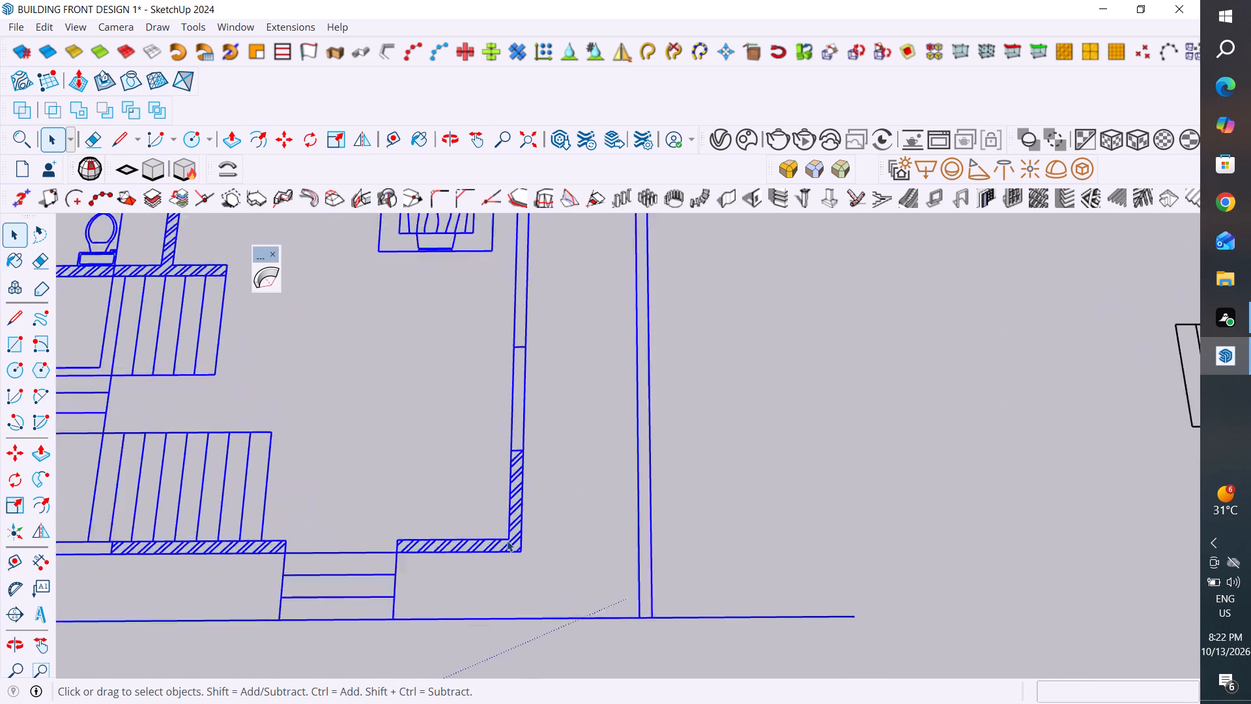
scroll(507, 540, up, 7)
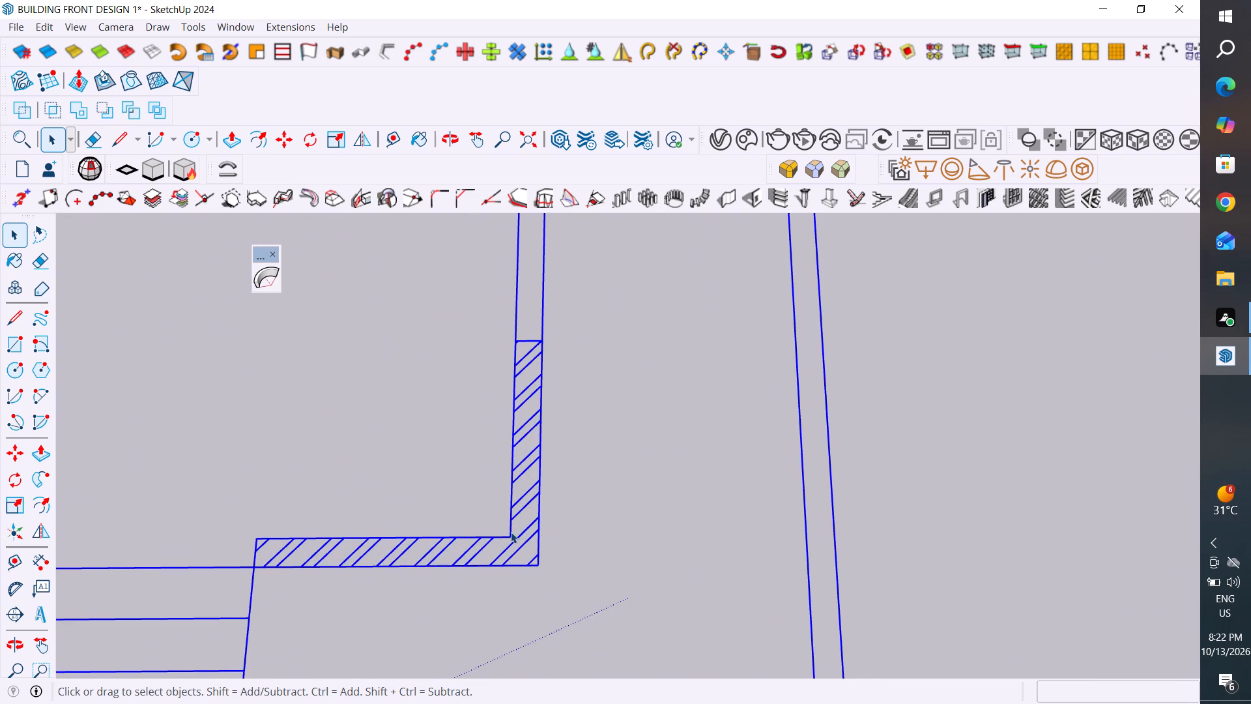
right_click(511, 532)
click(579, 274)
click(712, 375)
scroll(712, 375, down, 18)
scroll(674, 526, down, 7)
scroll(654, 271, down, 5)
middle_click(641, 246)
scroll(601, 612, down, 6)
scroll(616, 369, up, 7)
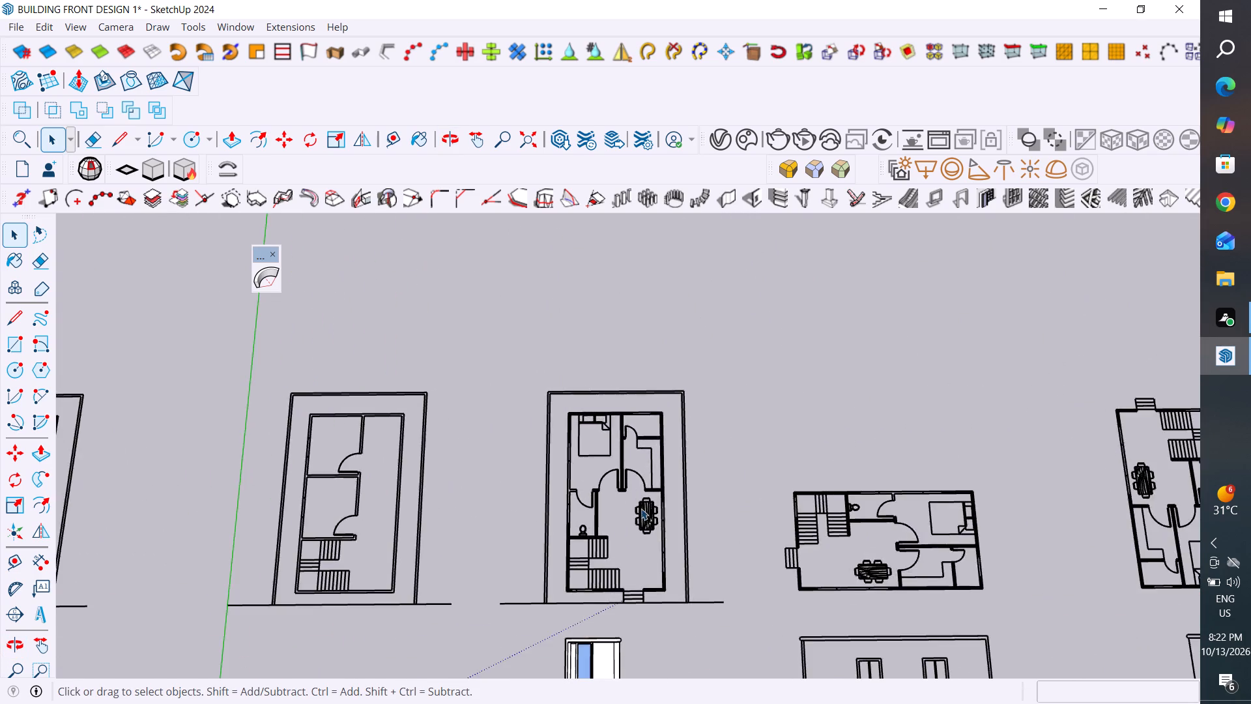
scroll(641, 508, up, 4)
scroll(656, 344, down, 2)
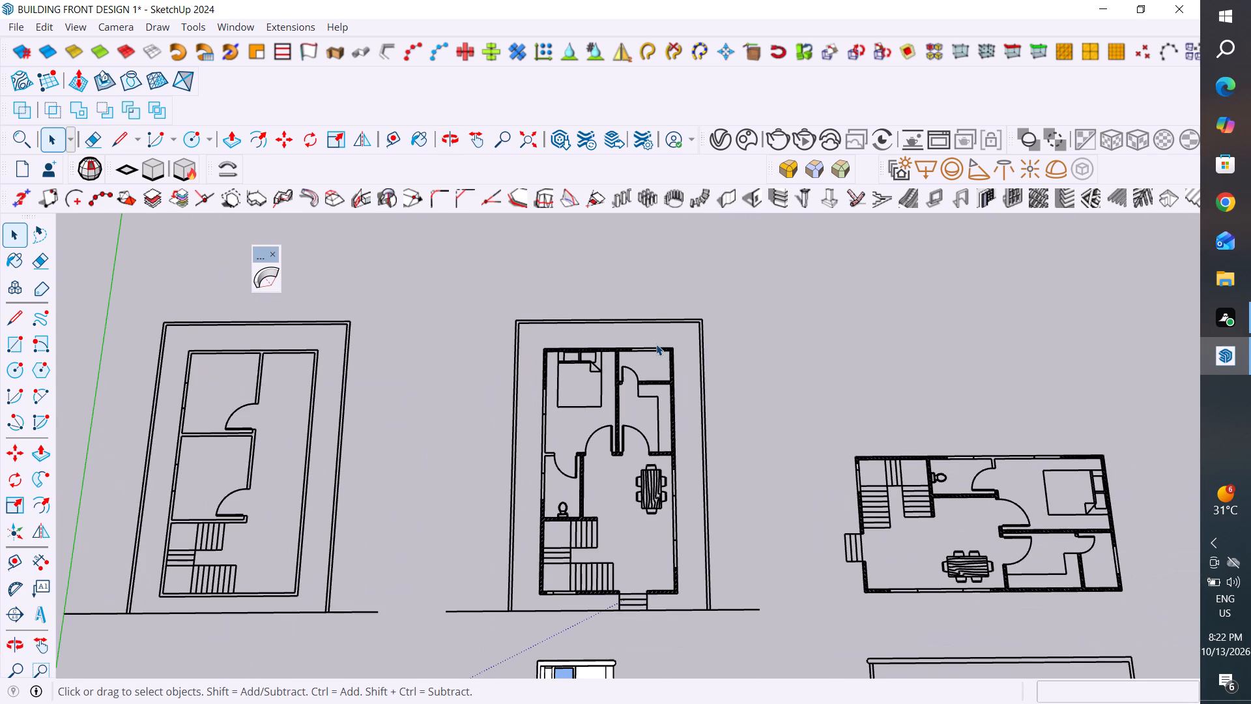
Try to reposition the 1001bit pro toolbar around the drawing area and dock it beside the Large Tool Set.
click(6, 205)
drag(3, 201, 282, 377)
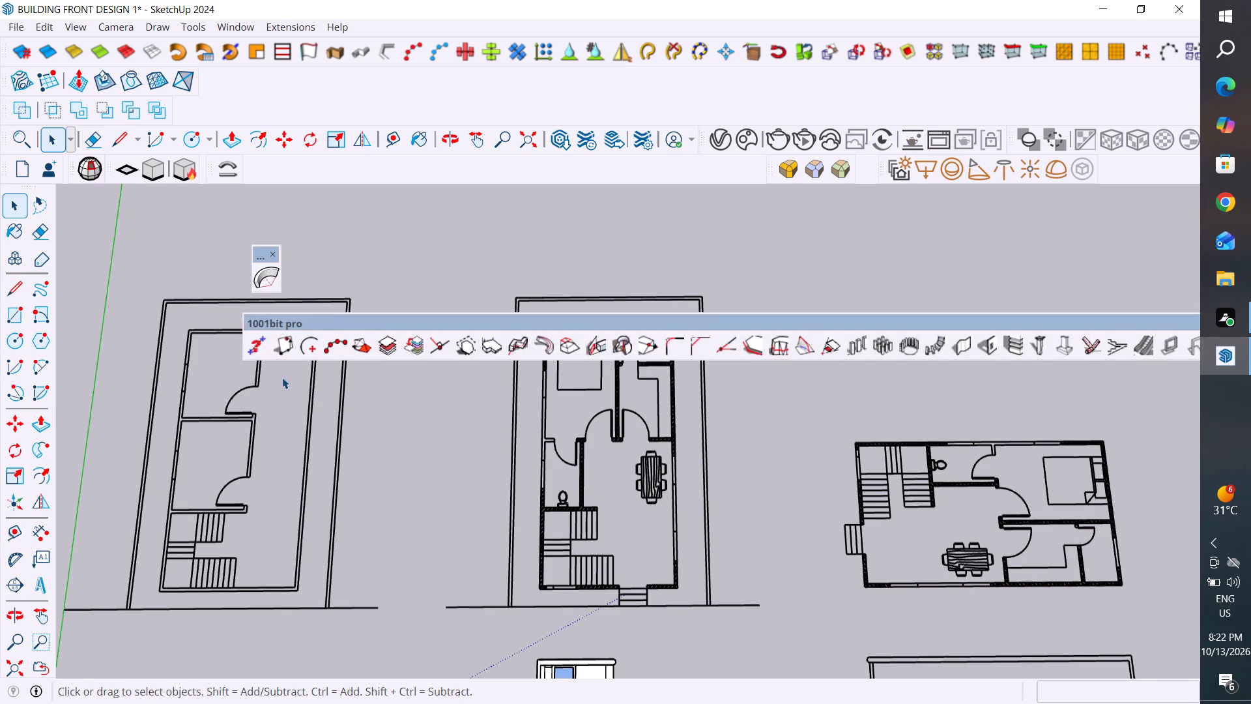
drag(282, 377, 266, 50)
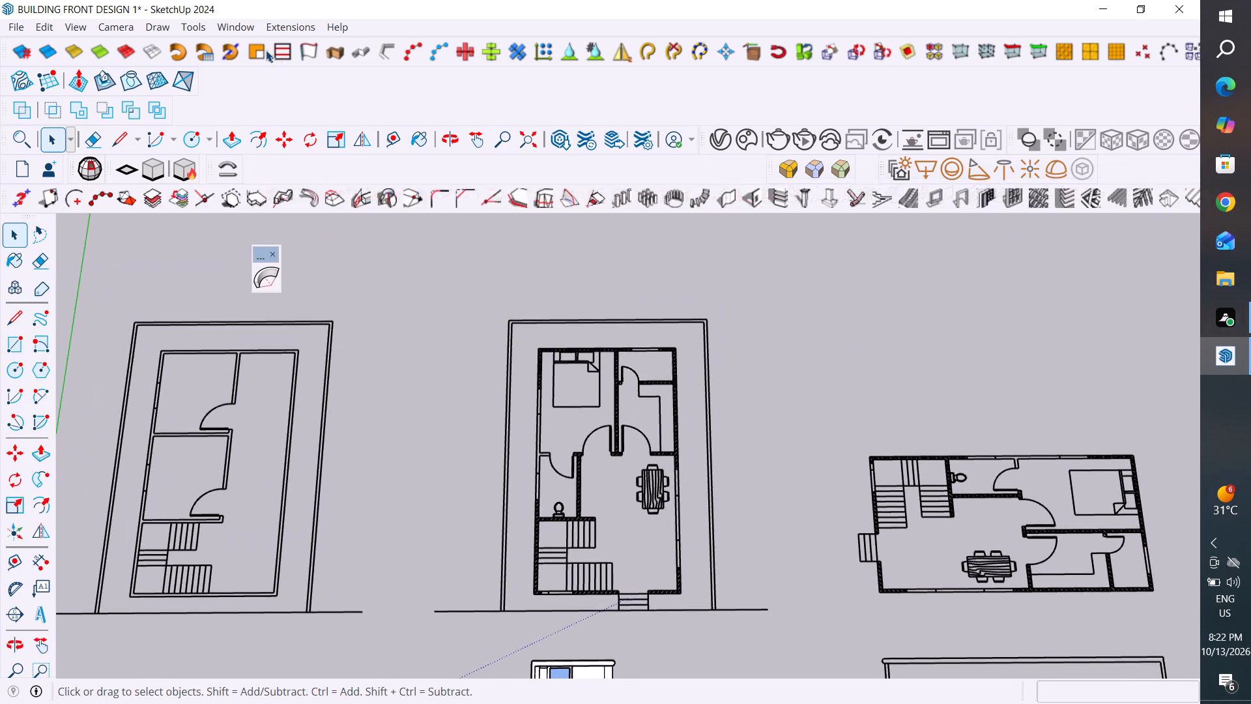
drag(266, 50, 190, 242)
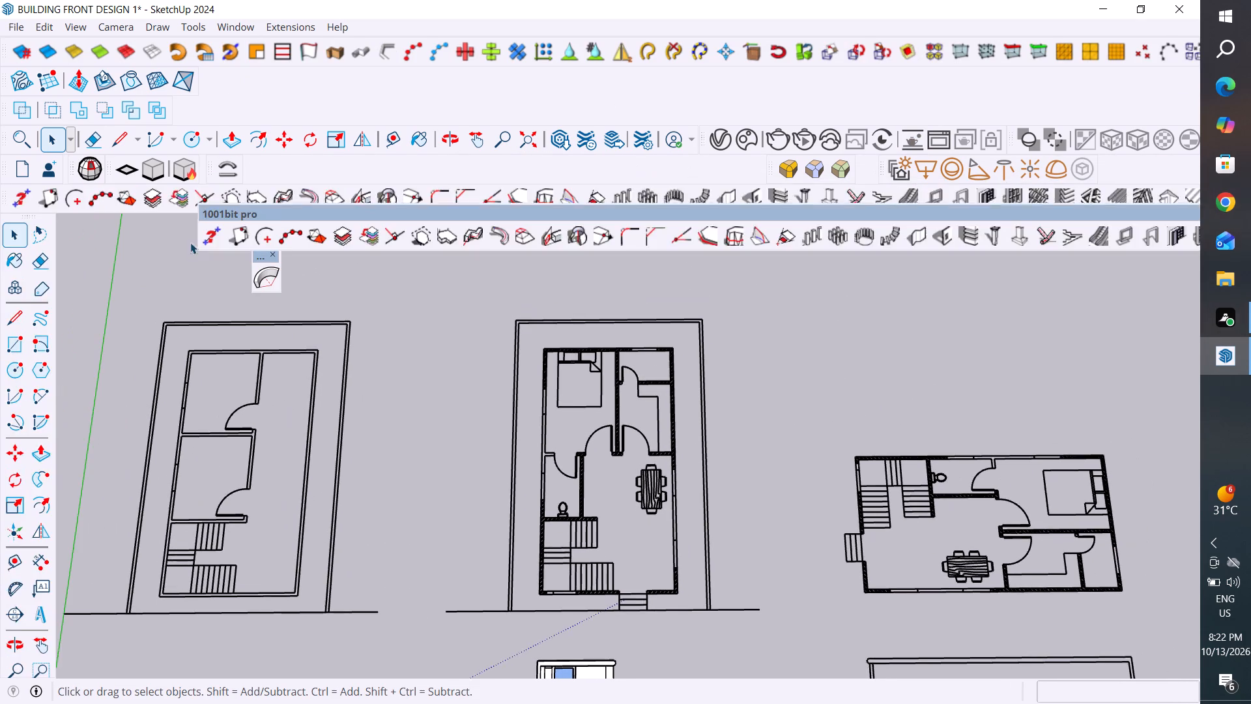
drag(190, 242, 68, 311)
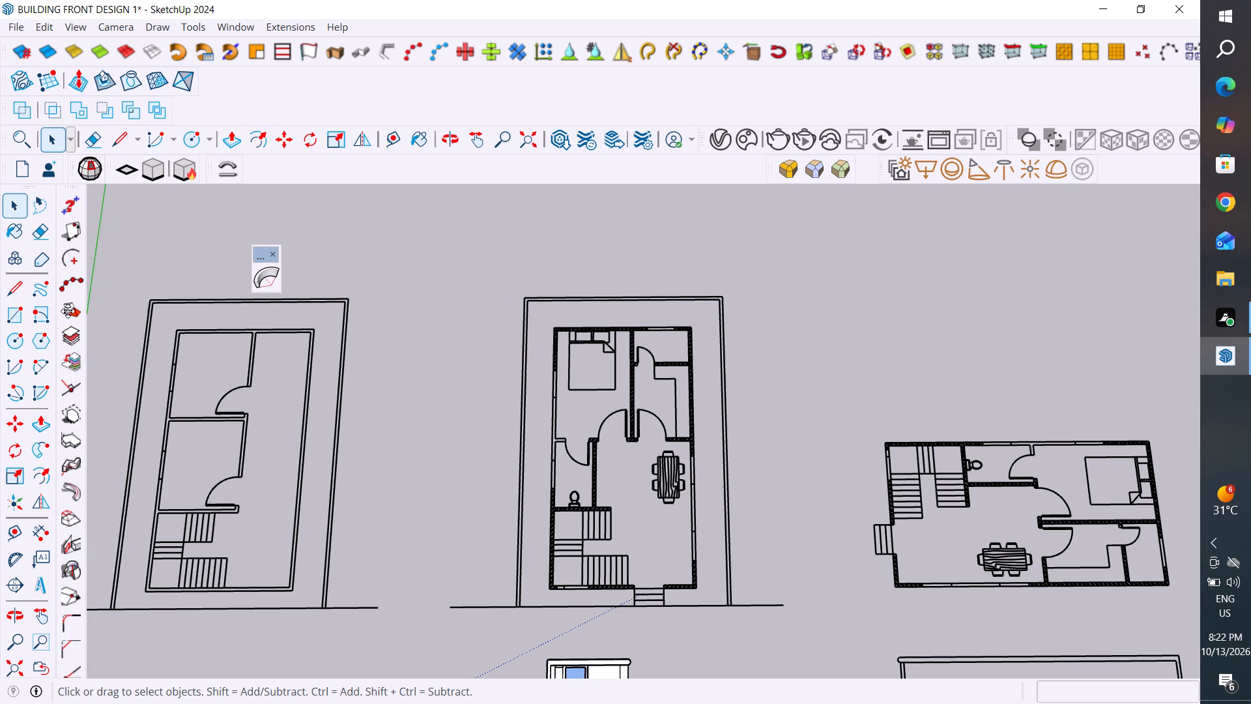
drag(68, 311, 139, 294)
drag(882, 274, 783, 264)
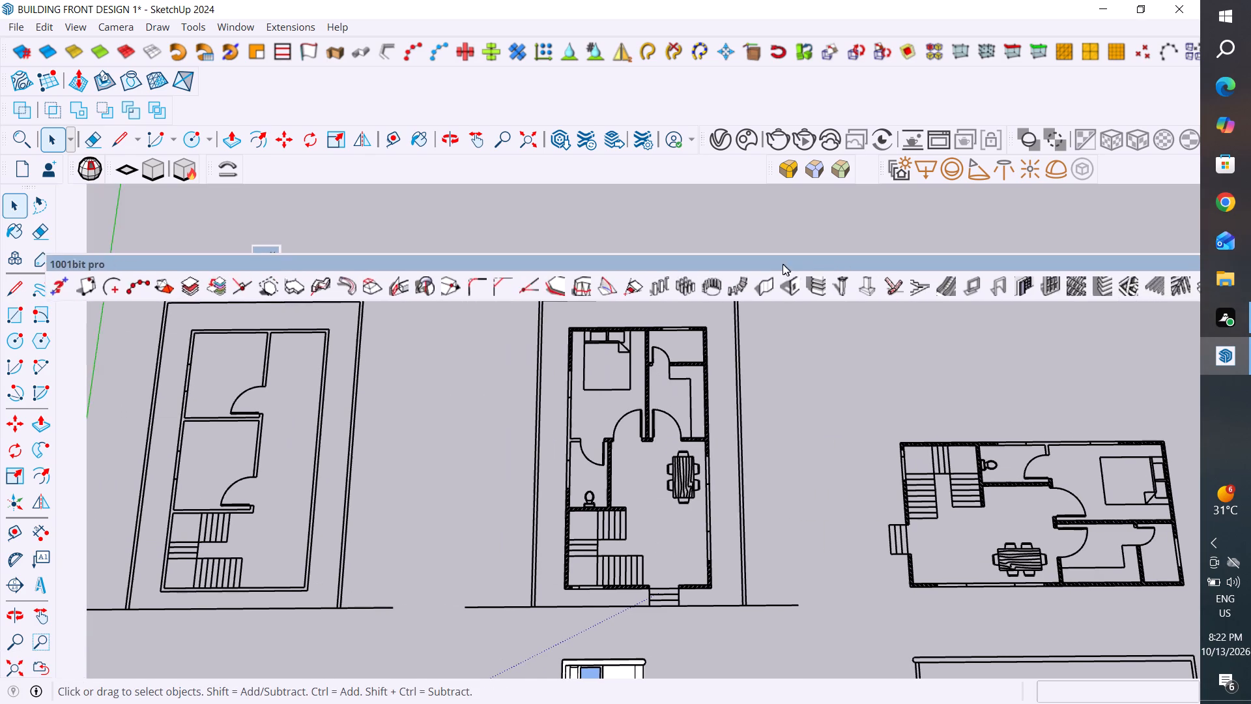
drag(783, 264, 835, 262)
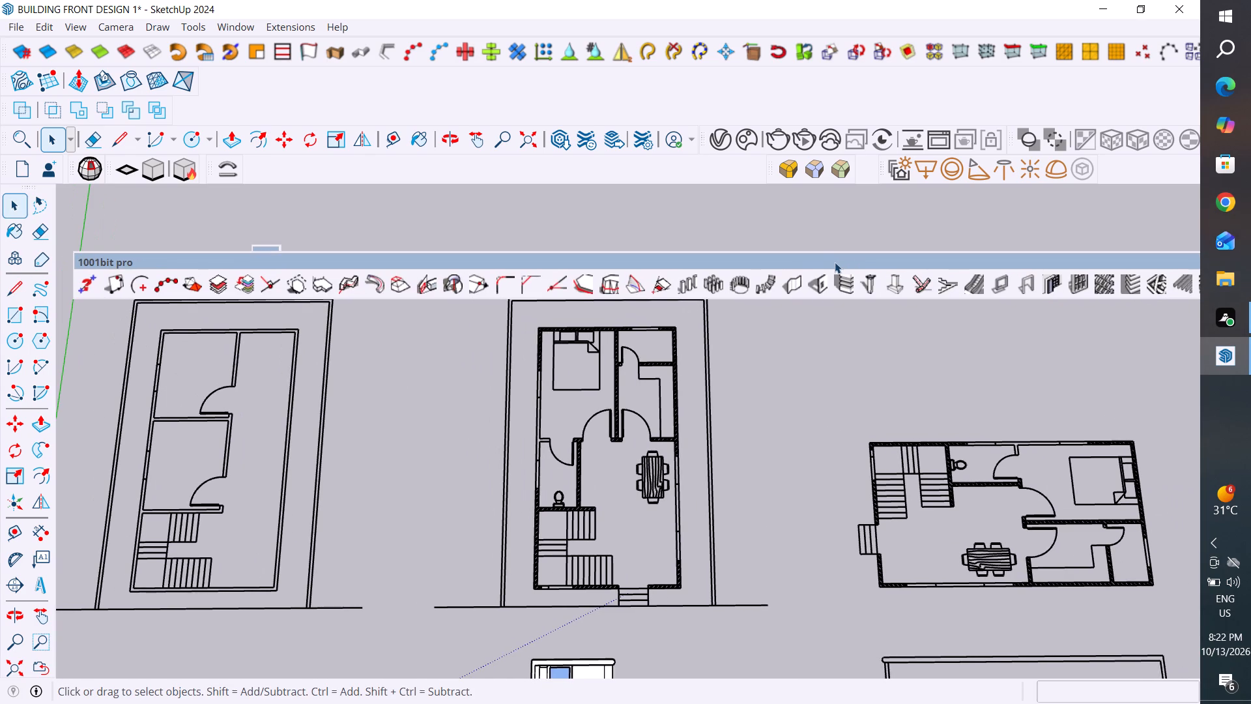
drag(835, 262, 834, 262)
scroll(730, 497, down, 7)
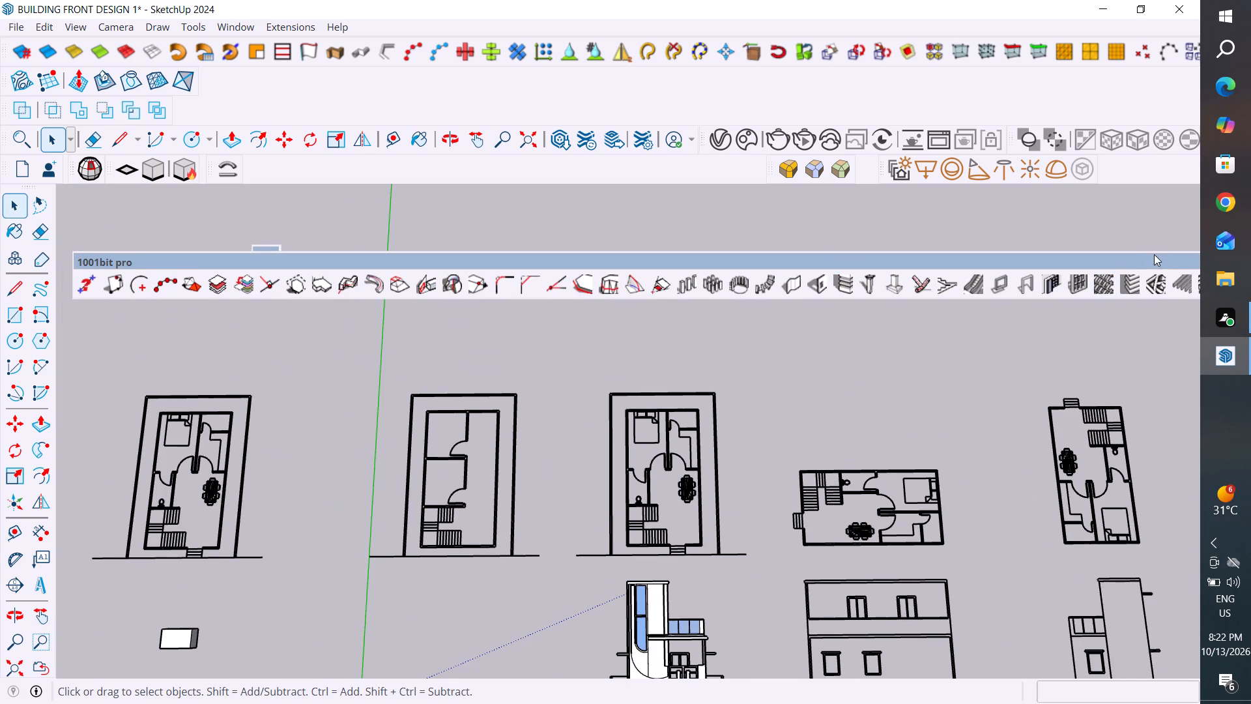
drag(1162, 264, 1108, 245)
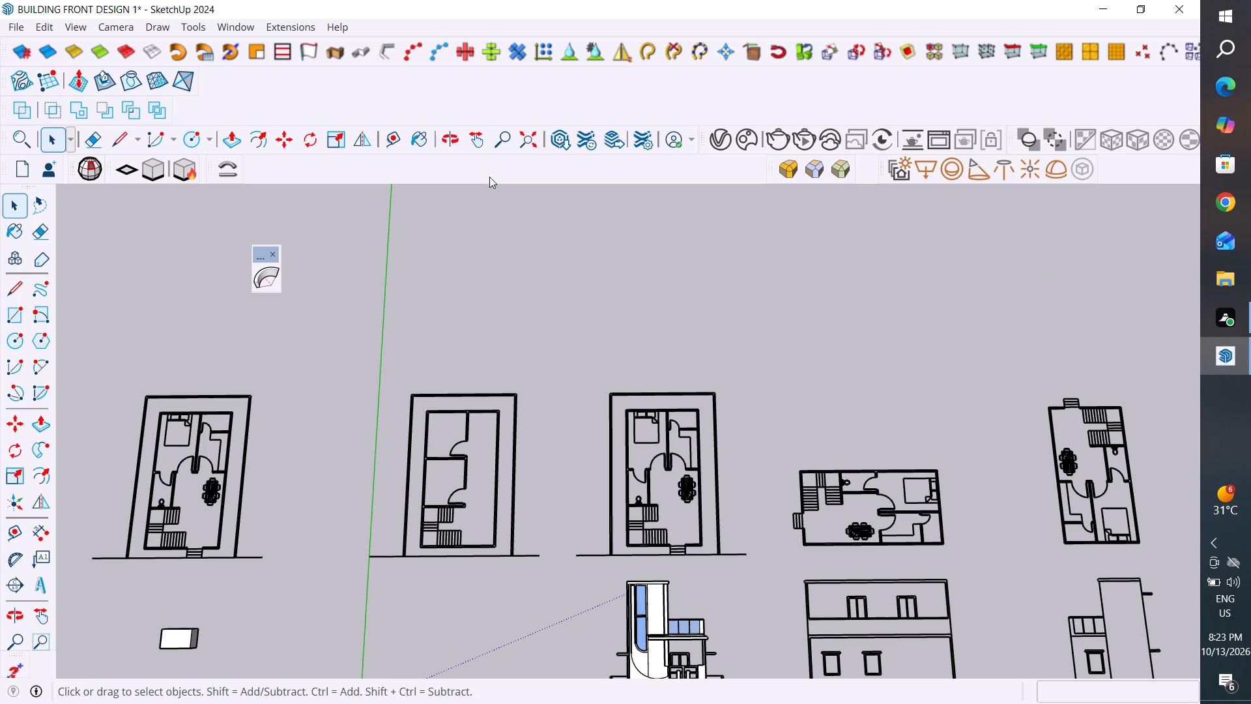
Hide the True Bend, 1001bit pro, FaceUp and Getting Started toolbars.
right_click(843, 31)
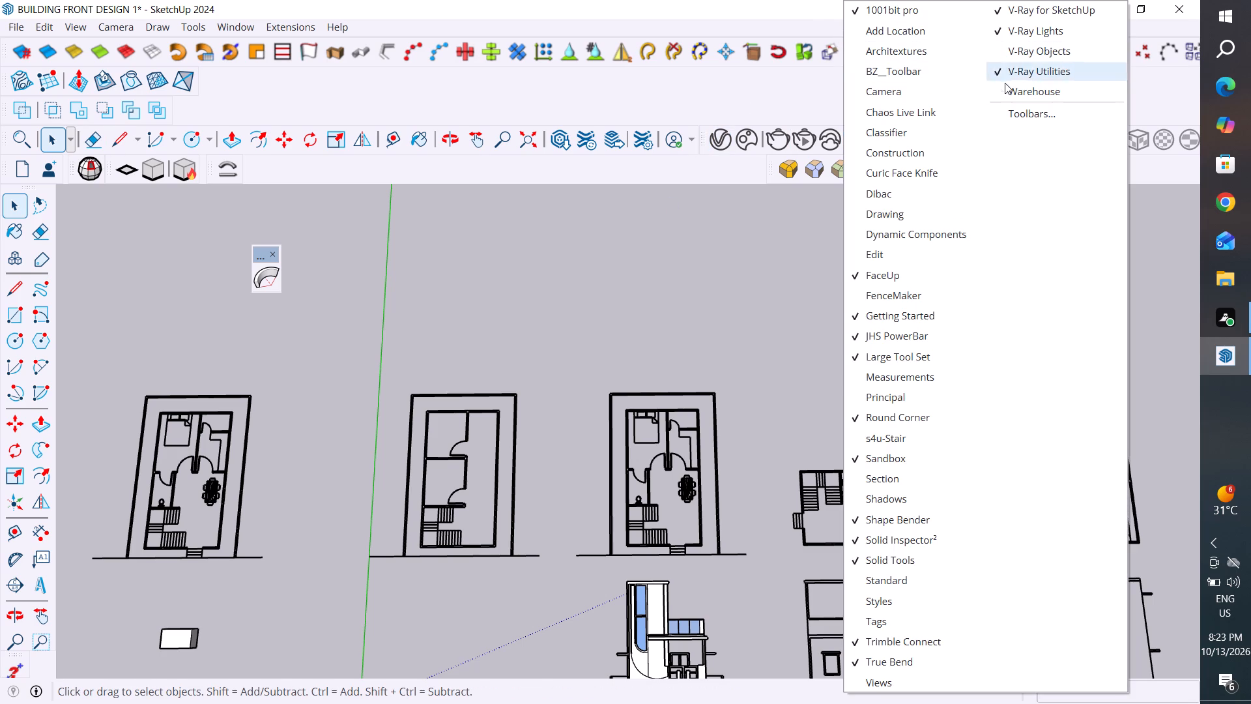
click(859, 664)
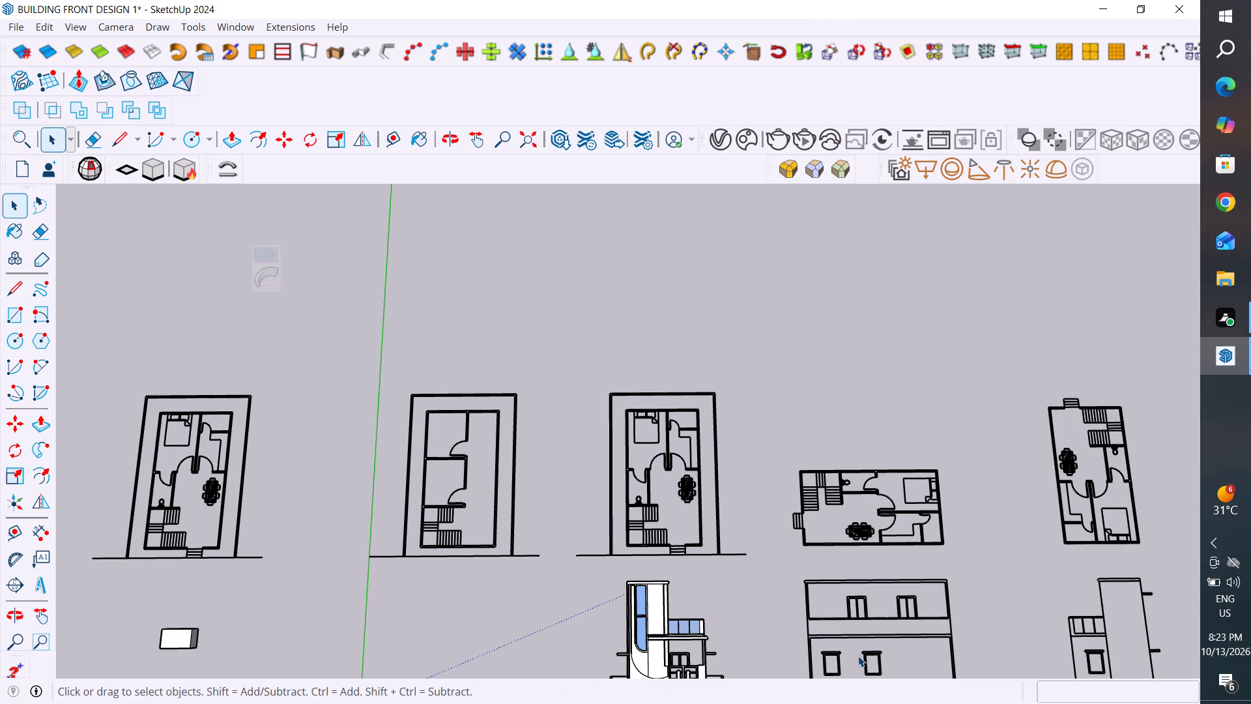
click(903, 93)
right_click(903, 93)
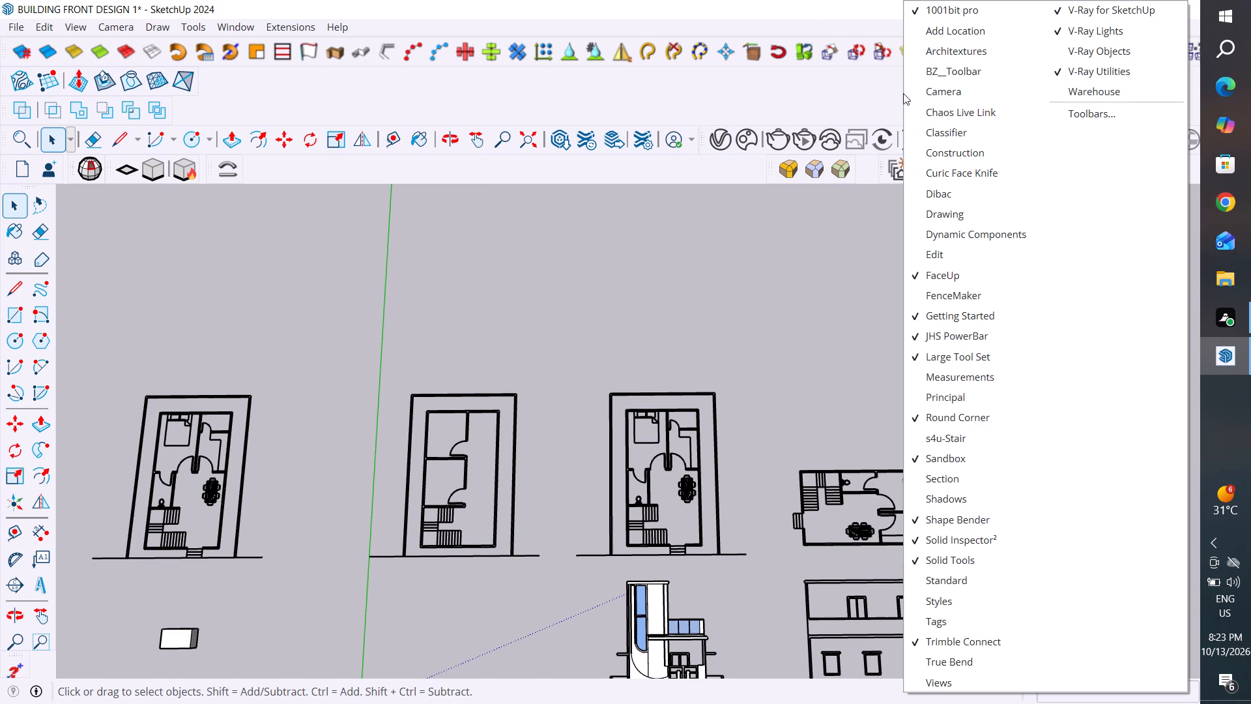
click(919, 7)
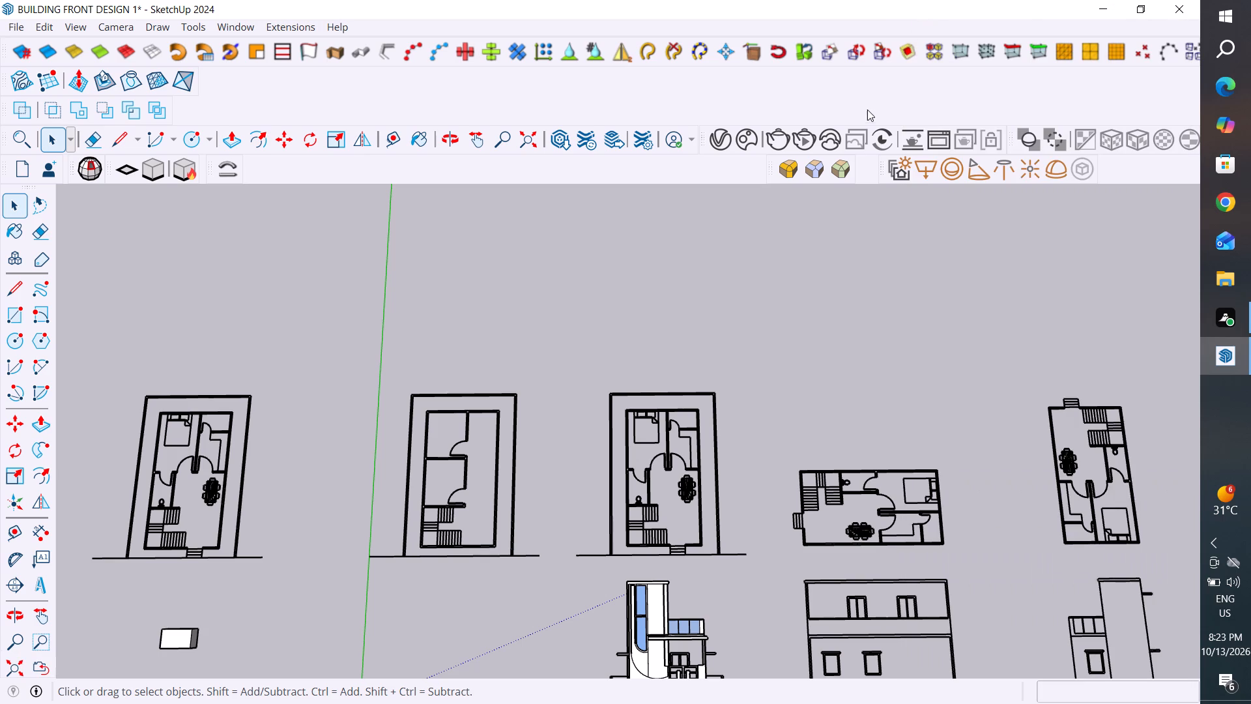
right_click(876, 95)
click(893, 278)
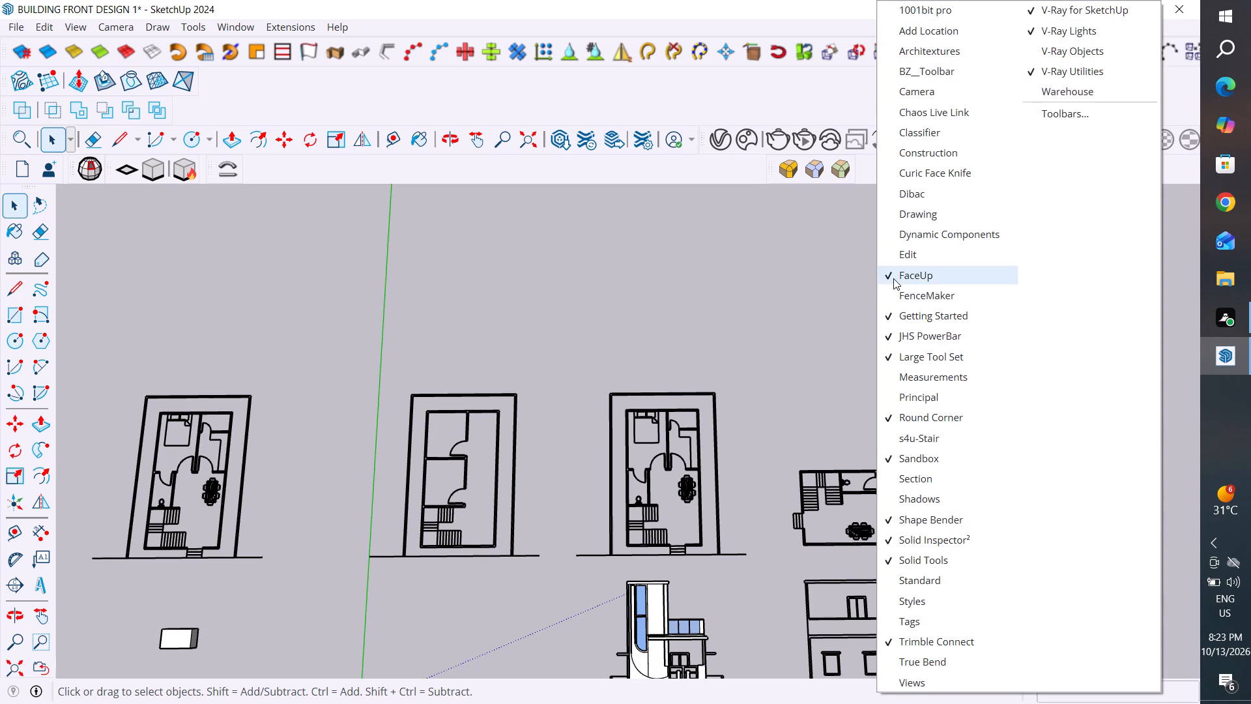
click(840, 70)
right_click(856, 90)
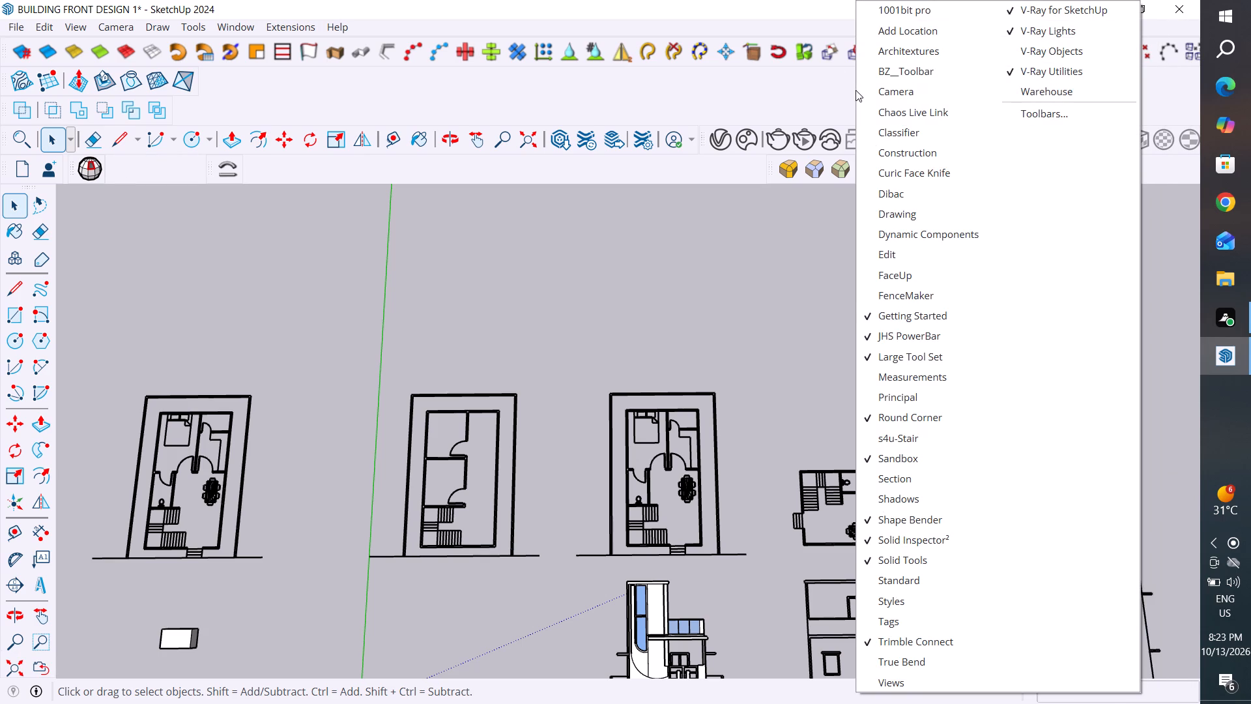
click(869, 323)
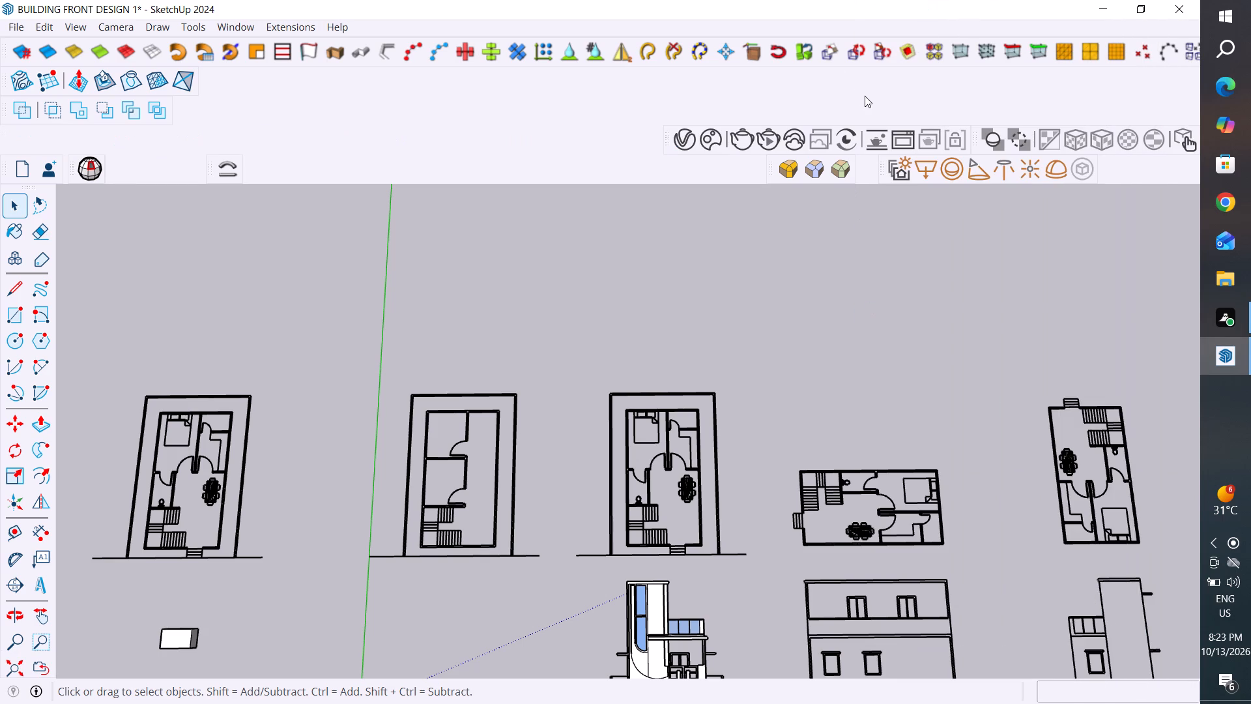
Hide the JHS PowerBar, Large Tool Set, Round Corner and Sandbox toolbars.
click(865, 95)
right_click(865, 95)
click(879, 342)
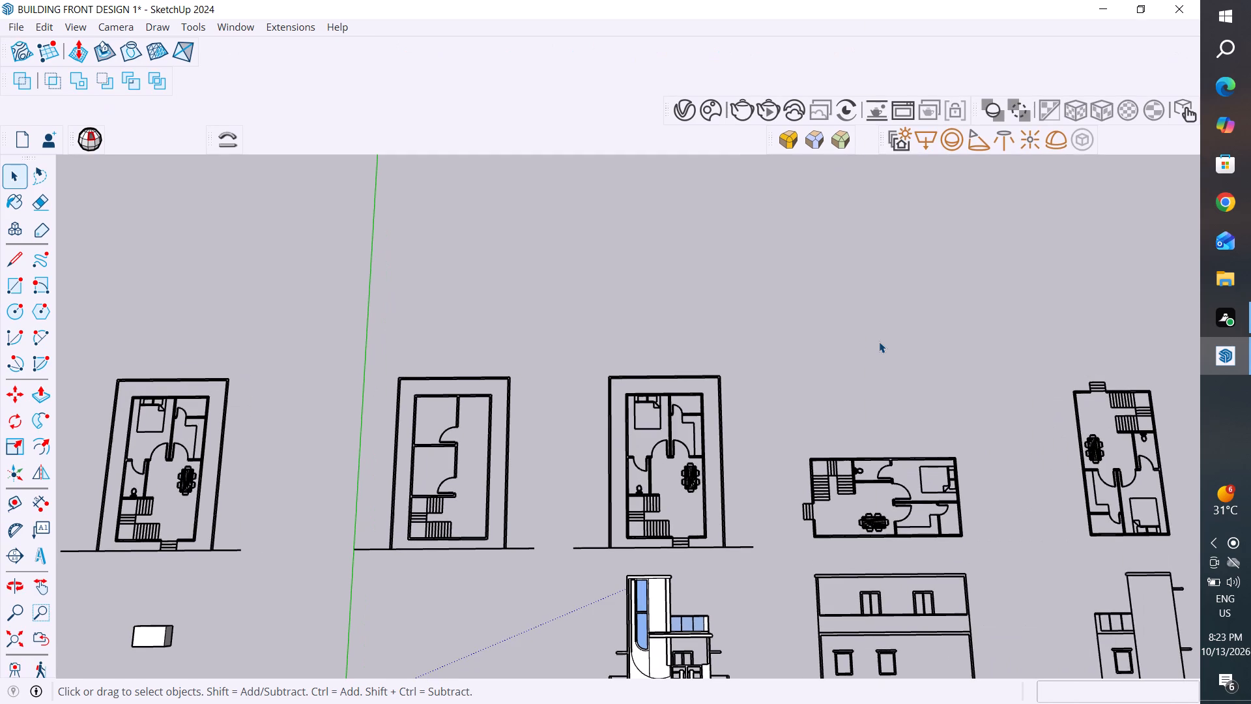
click(908, 55)
right_click(908, 55)
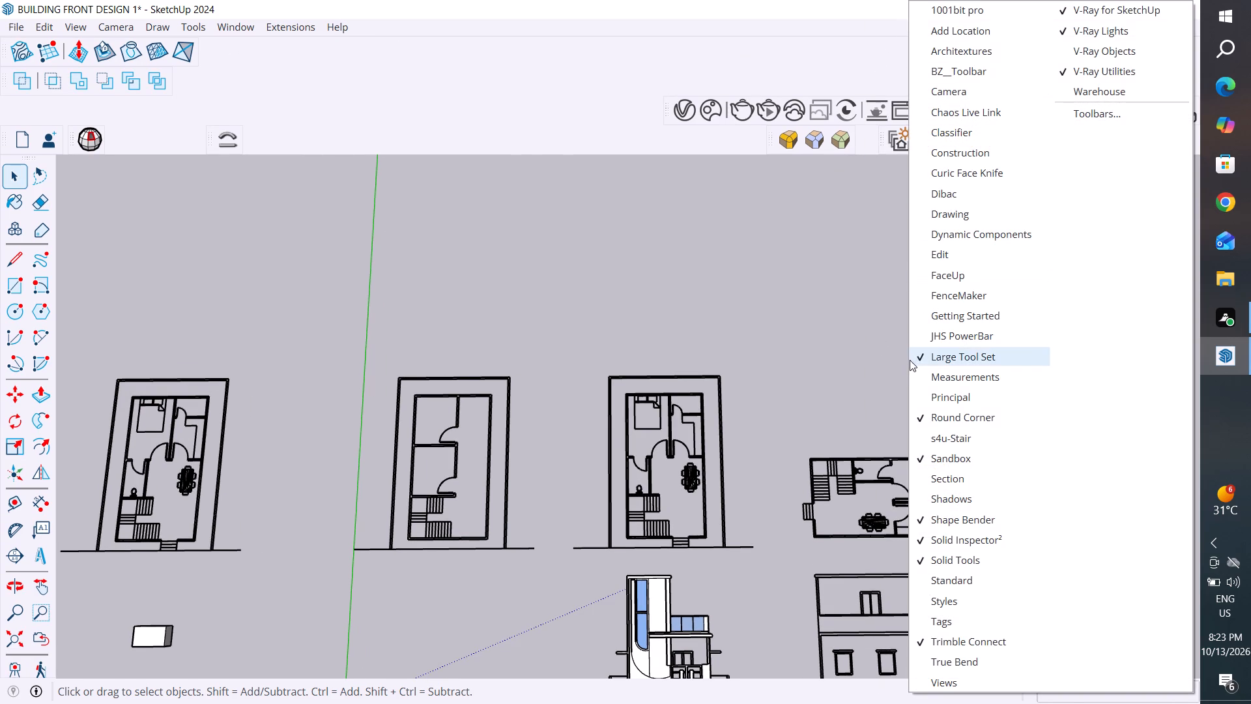
click(923, 359)
right_click(914, 44)
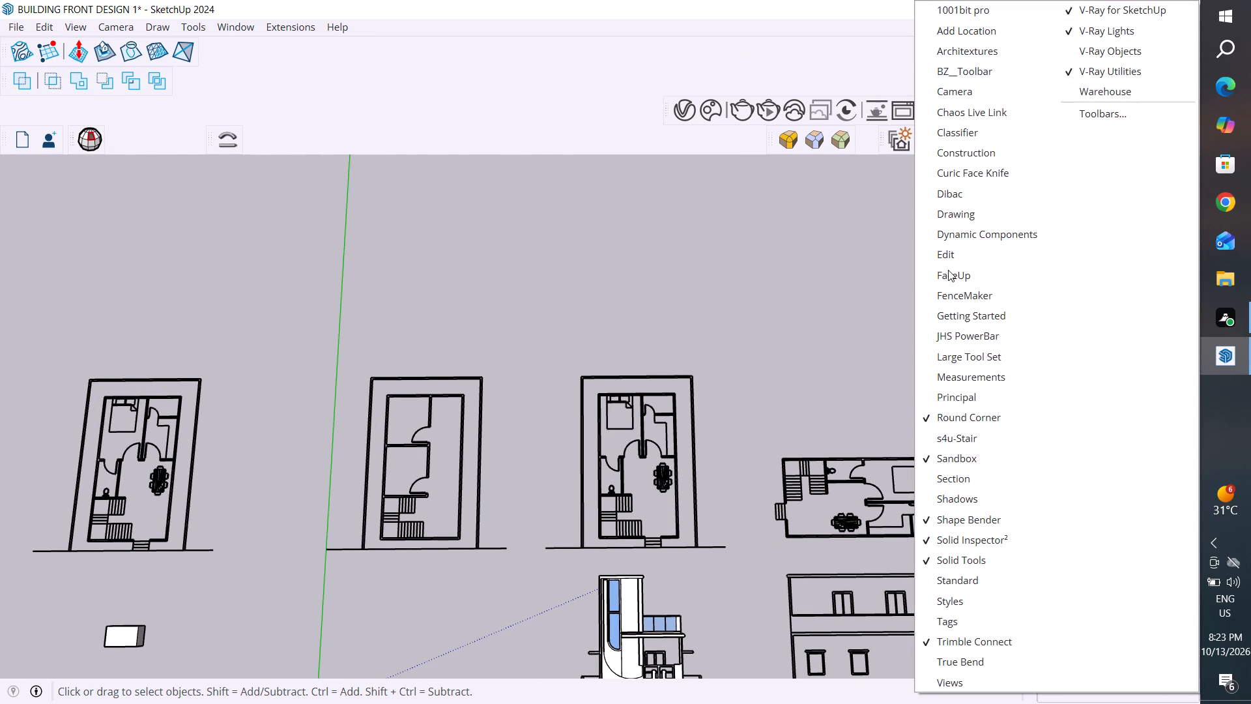
click(930, 418)
right_click(898, 59)
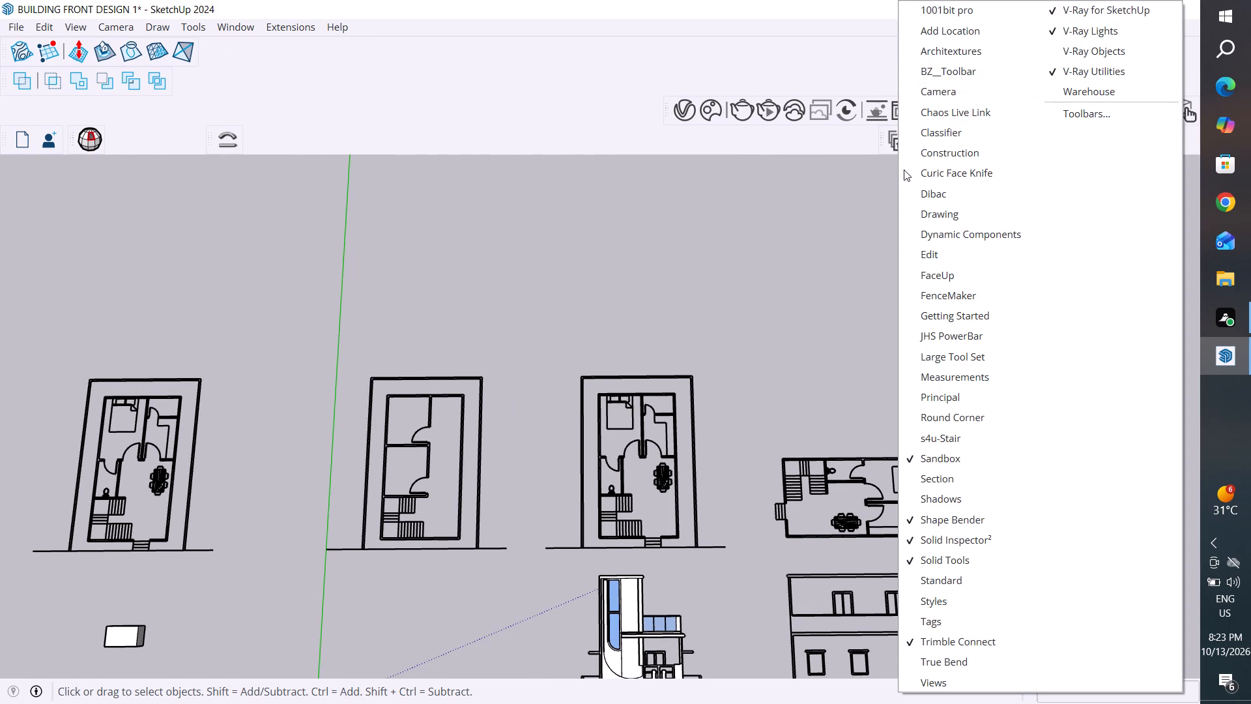
click(913, 463)
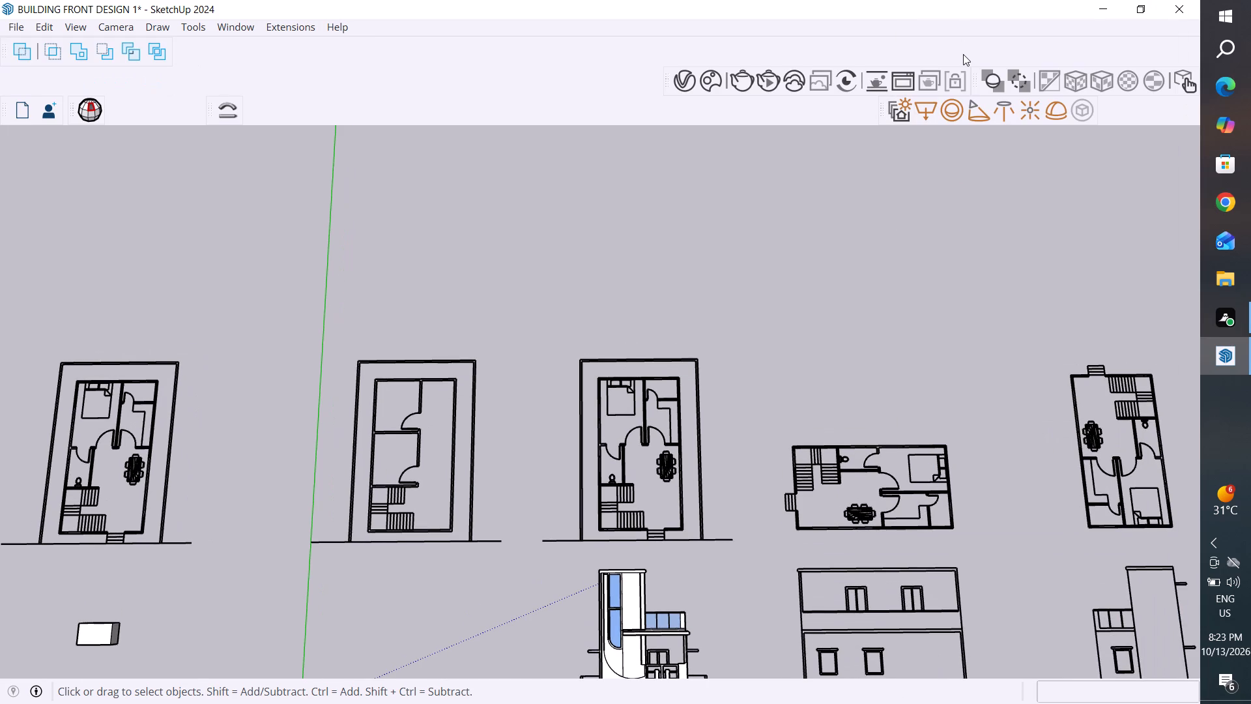
Hide the Solid Tools, Trimble Connect, Solid Inspector² and Shape Bender toolbars.
click(964, 55)
right_click(969, 48)
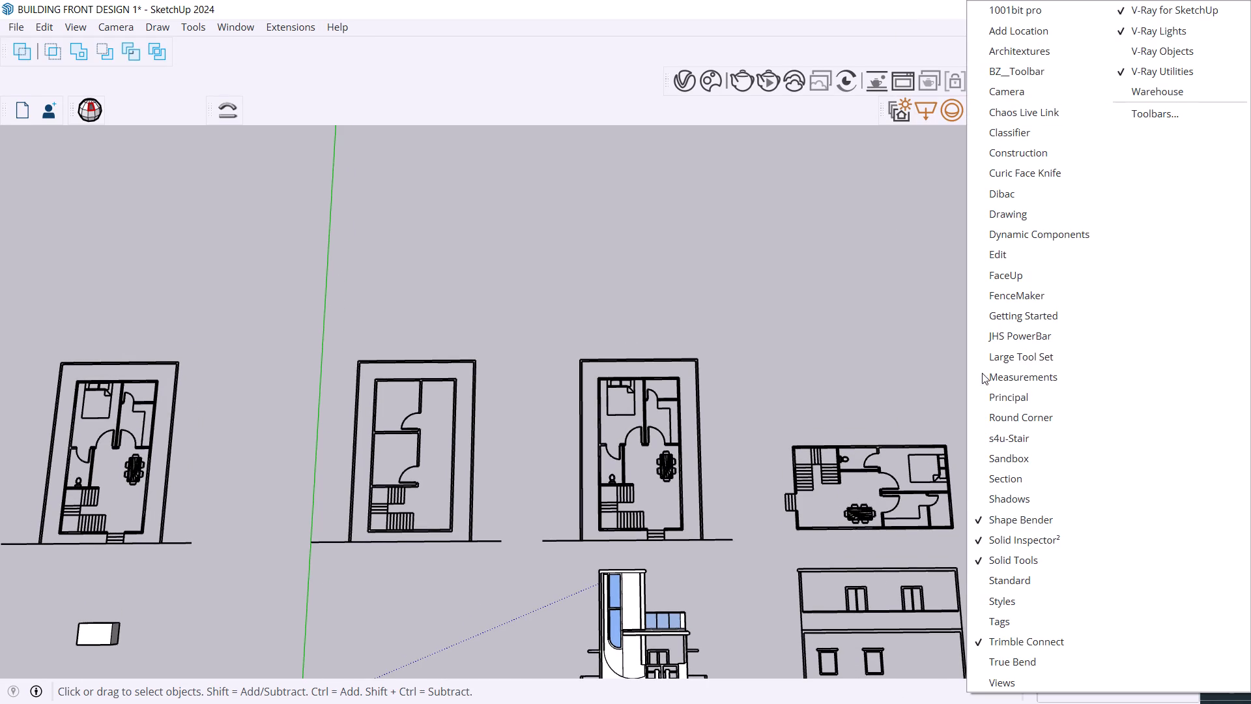
click(979, 563)
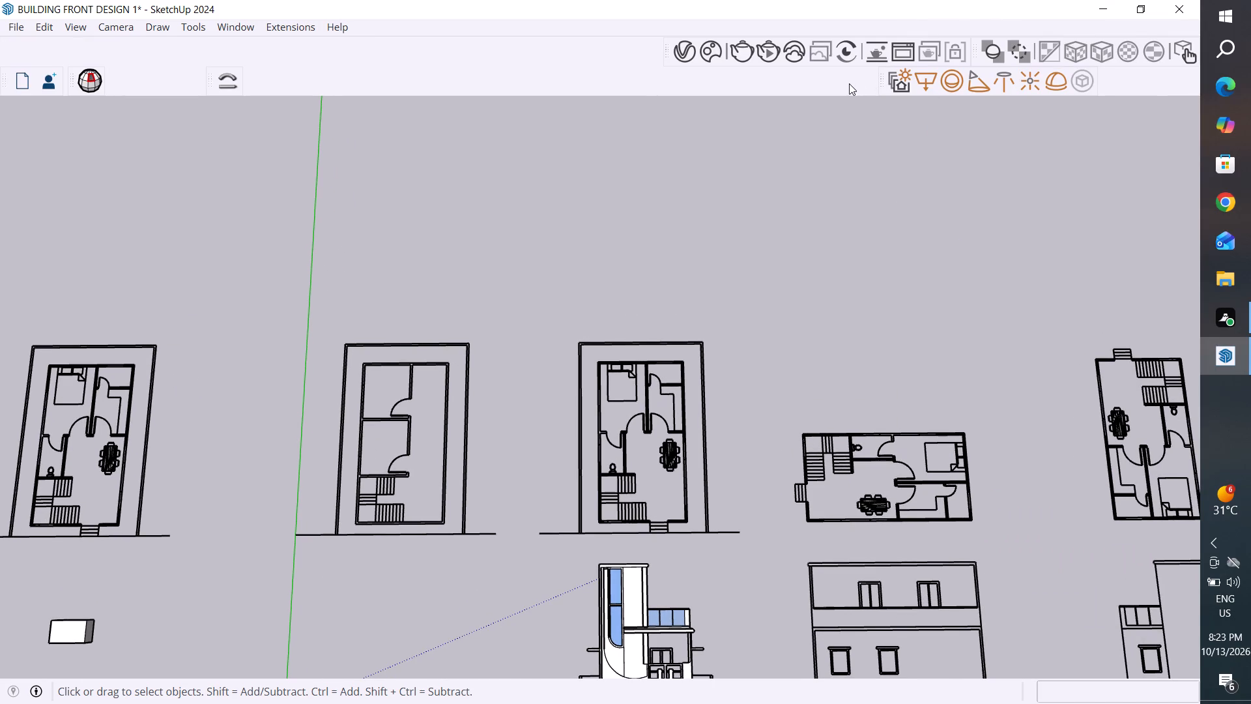
right_click(849, 83)
click(861, 643)
right_click(857, 79)
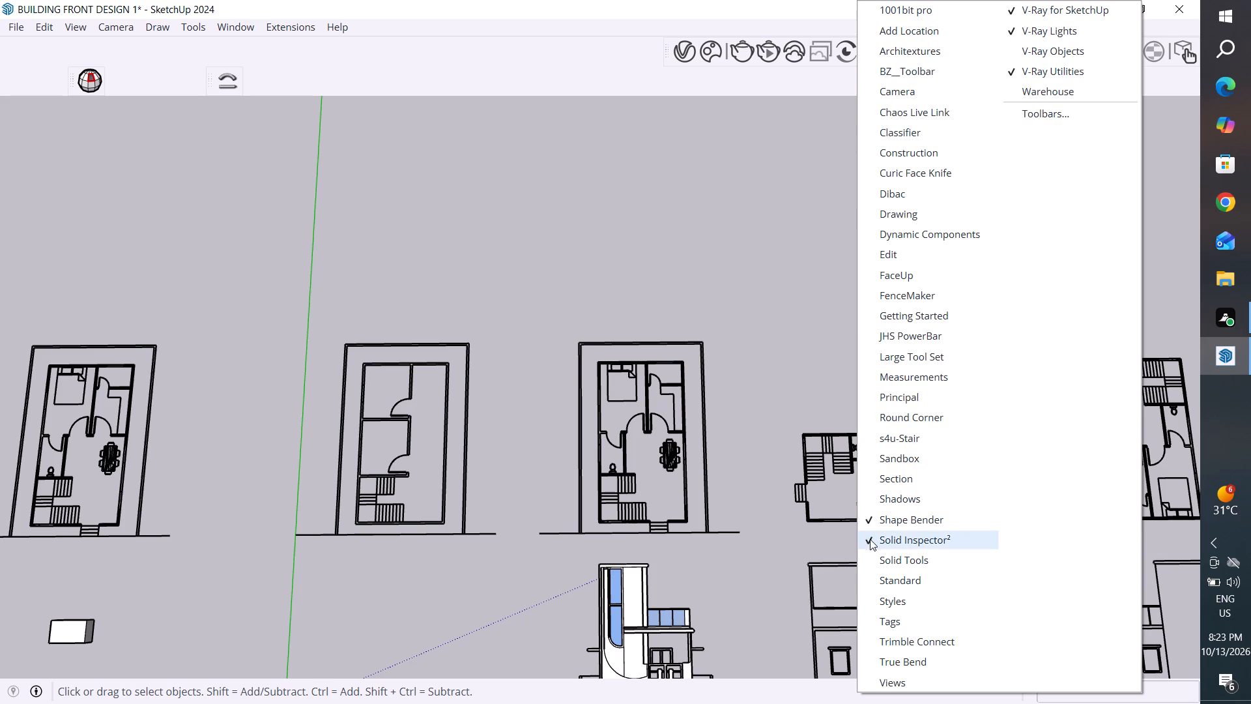
click(870, 539)
right_click(767, 80)
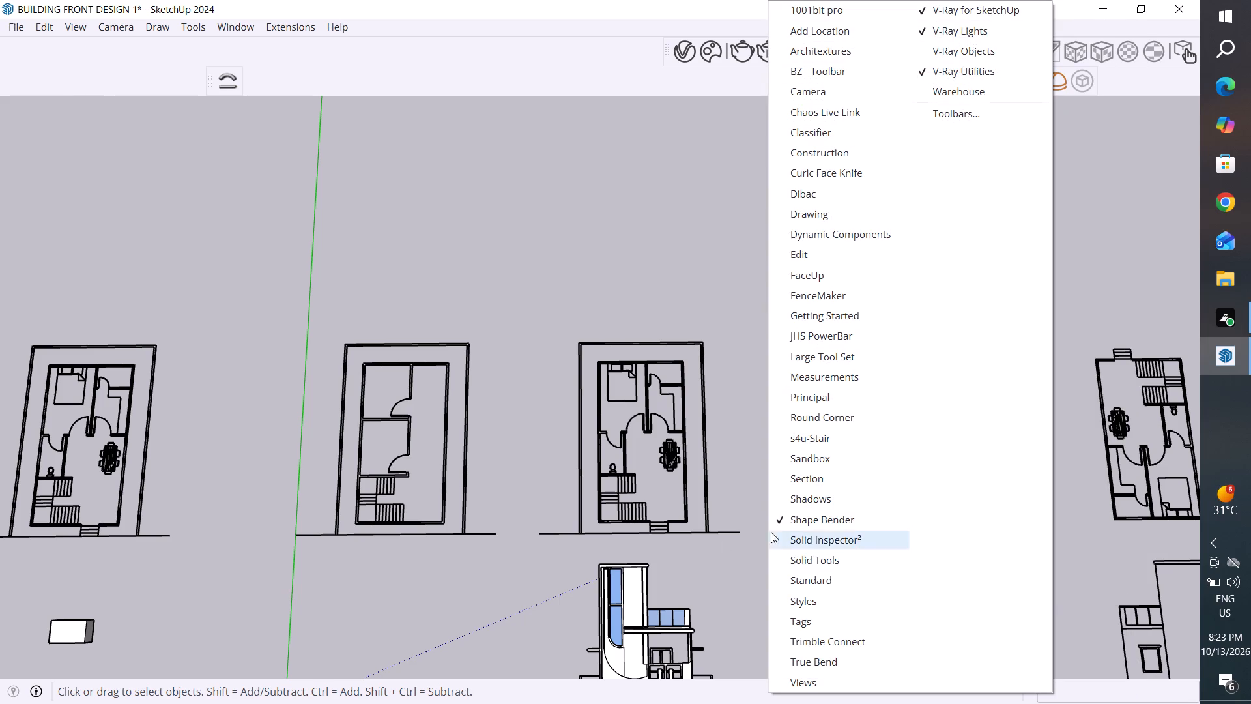
click(783, 523)
Hide the V-Ray Utilities, V-Ray Lights and V-Ray for SketchUp toolbars.
right_click(743, 74)
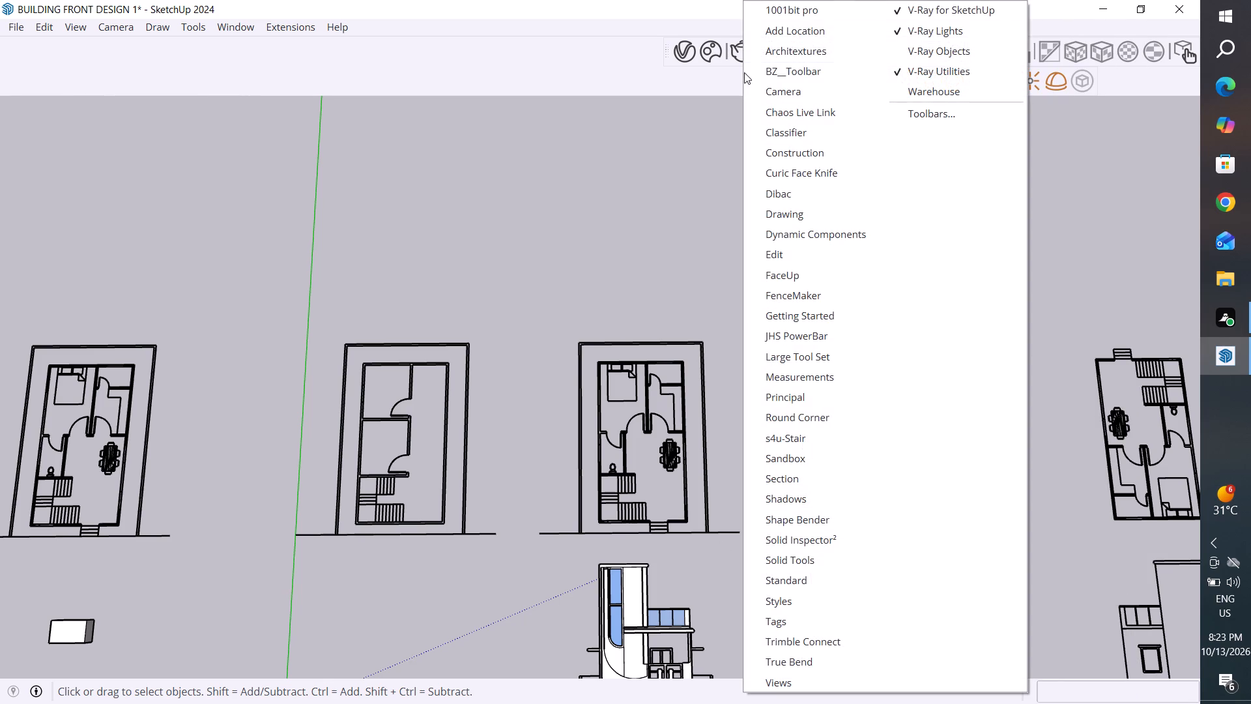
click(897, 71)
right_click(789, 82)
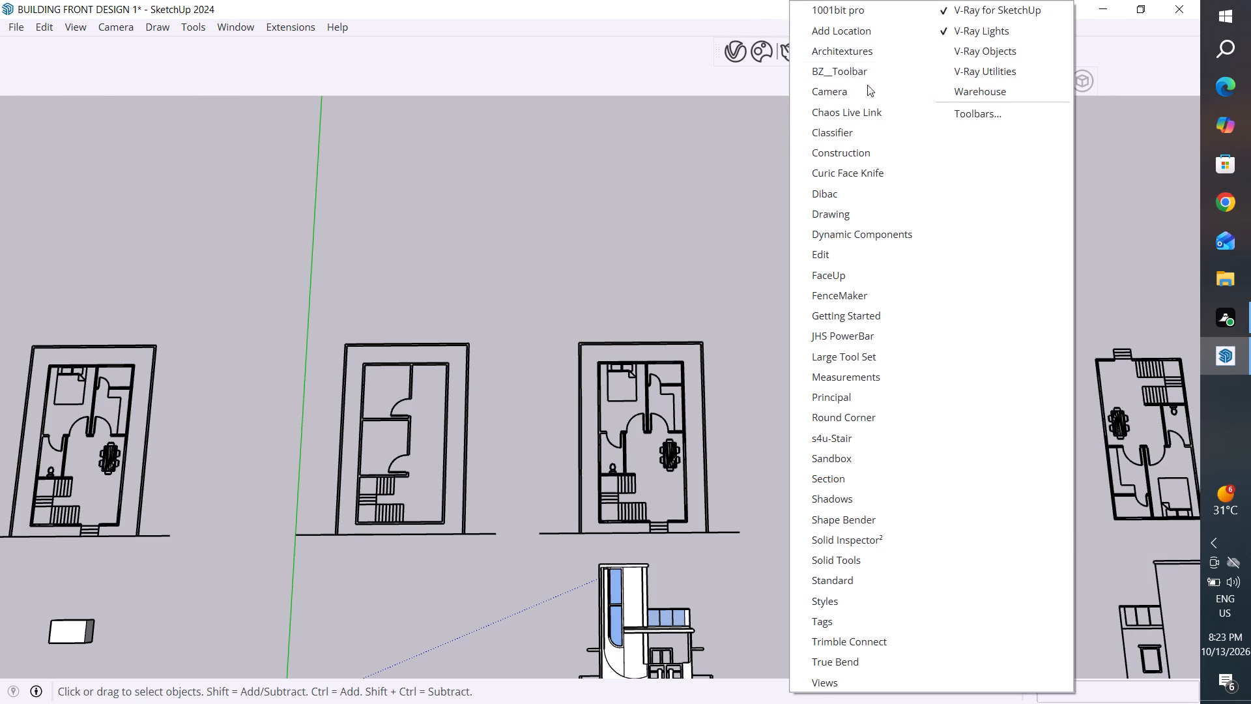
click(945, 32)
right_click(676, 42)
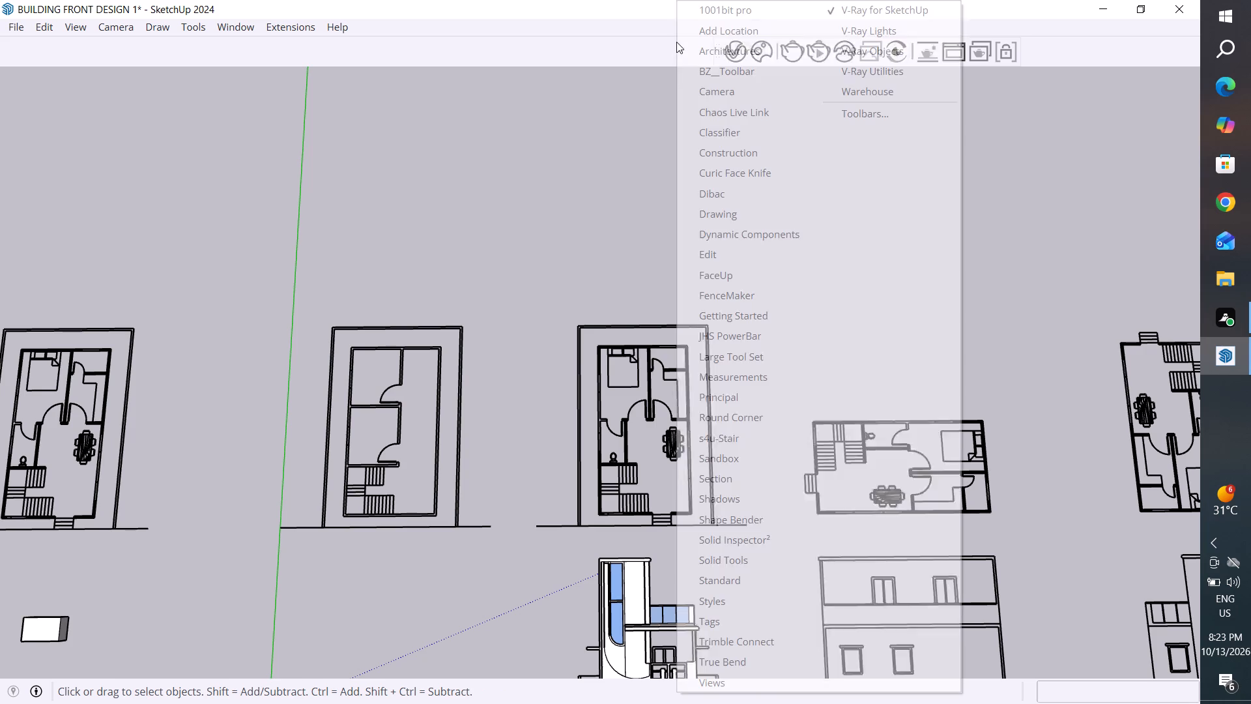
click(831, 12)
Show the Large Tool Set toolbar again.
scroll(862, 245, down, 6)
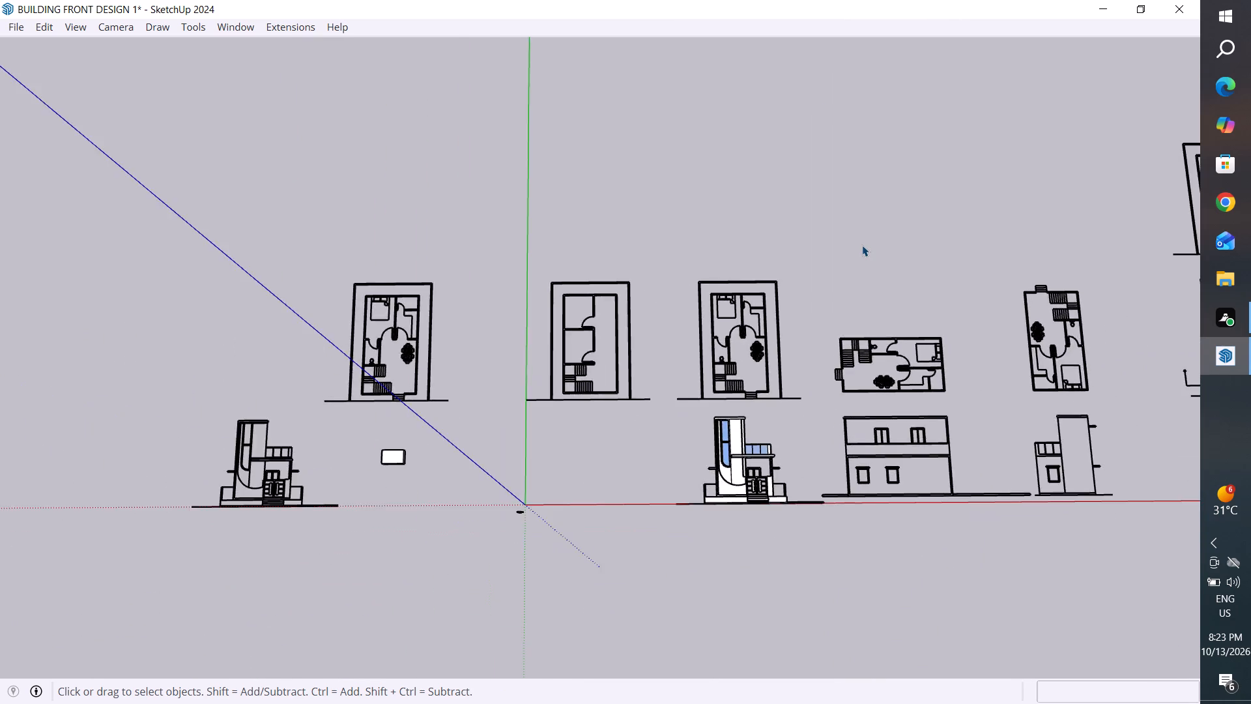
scroll(862, 245, down, 4)
scroll(512, 359, down, 6)
scroll(765, 359, up, 1)
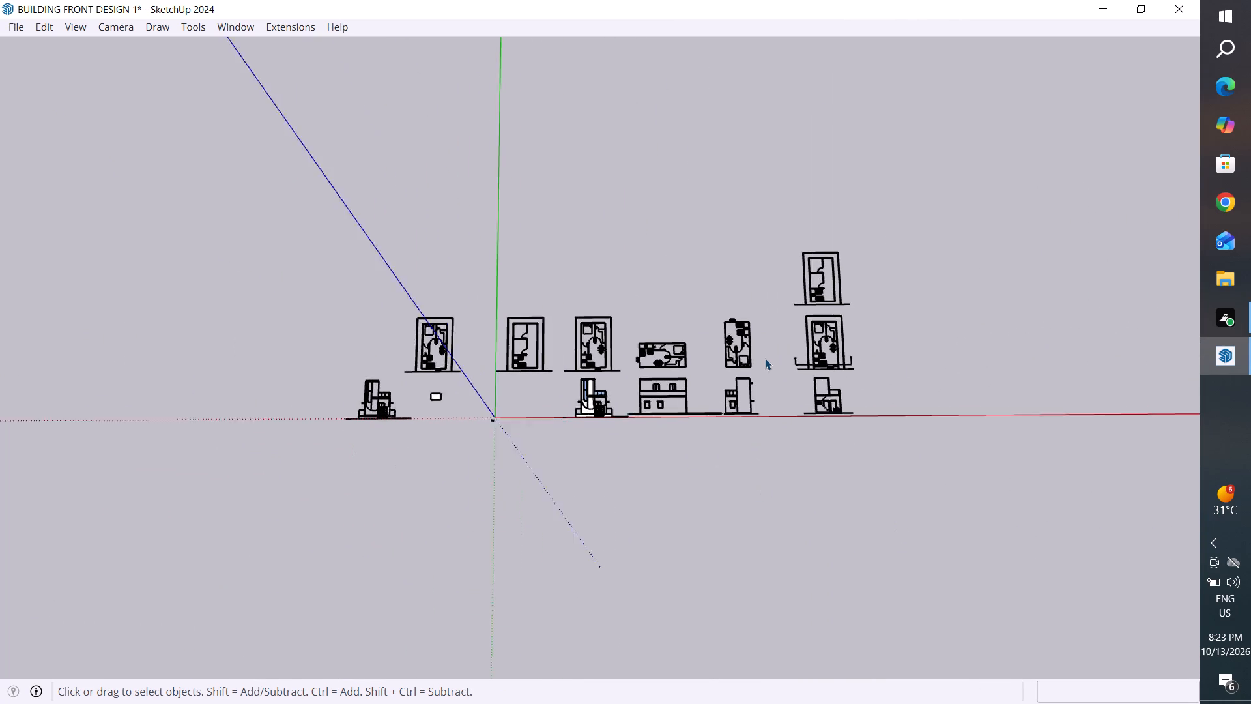
scroll(765, 359, up, 3)
click(241, 26)
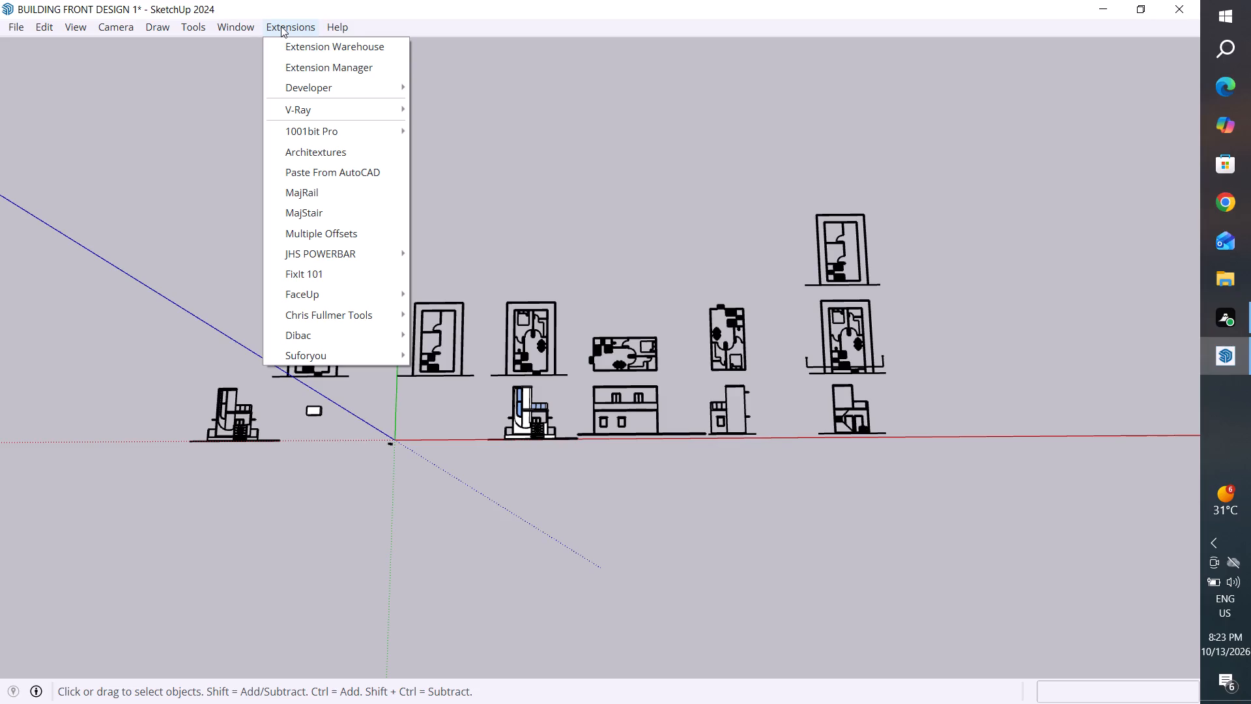
right_click(609, 23)
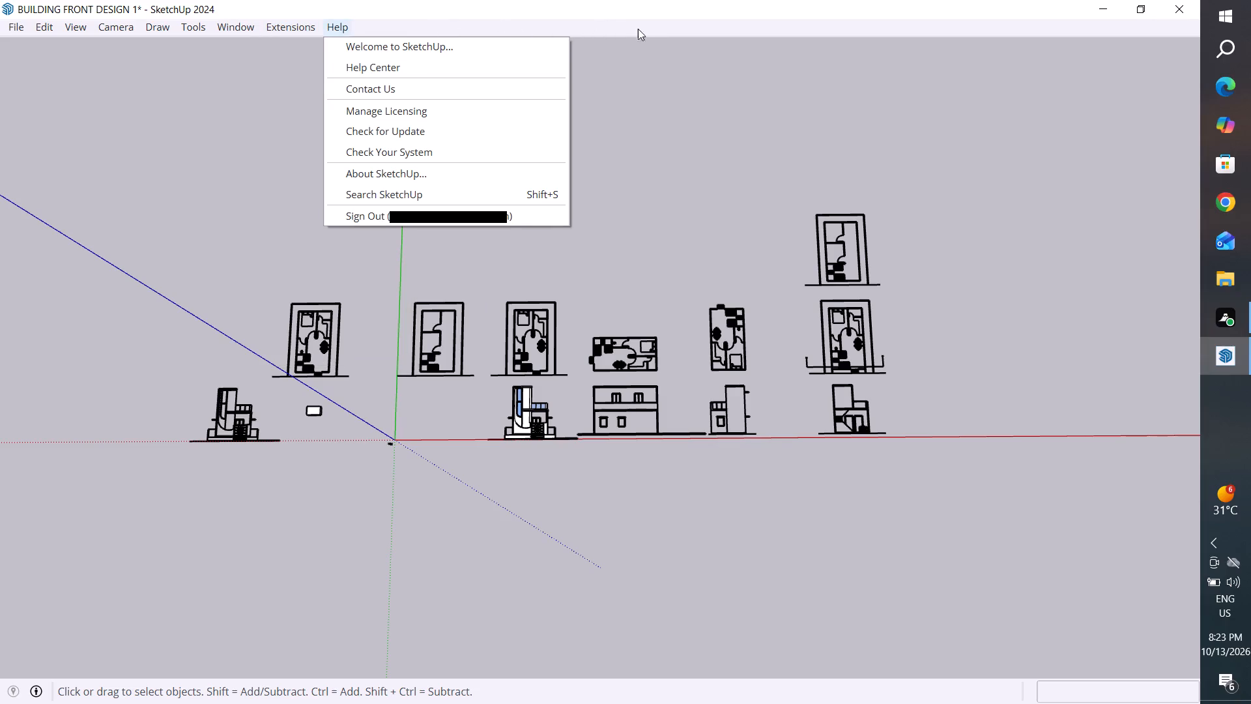
right_click(677, 59)
click(692, 26)
right_click(692, 26)
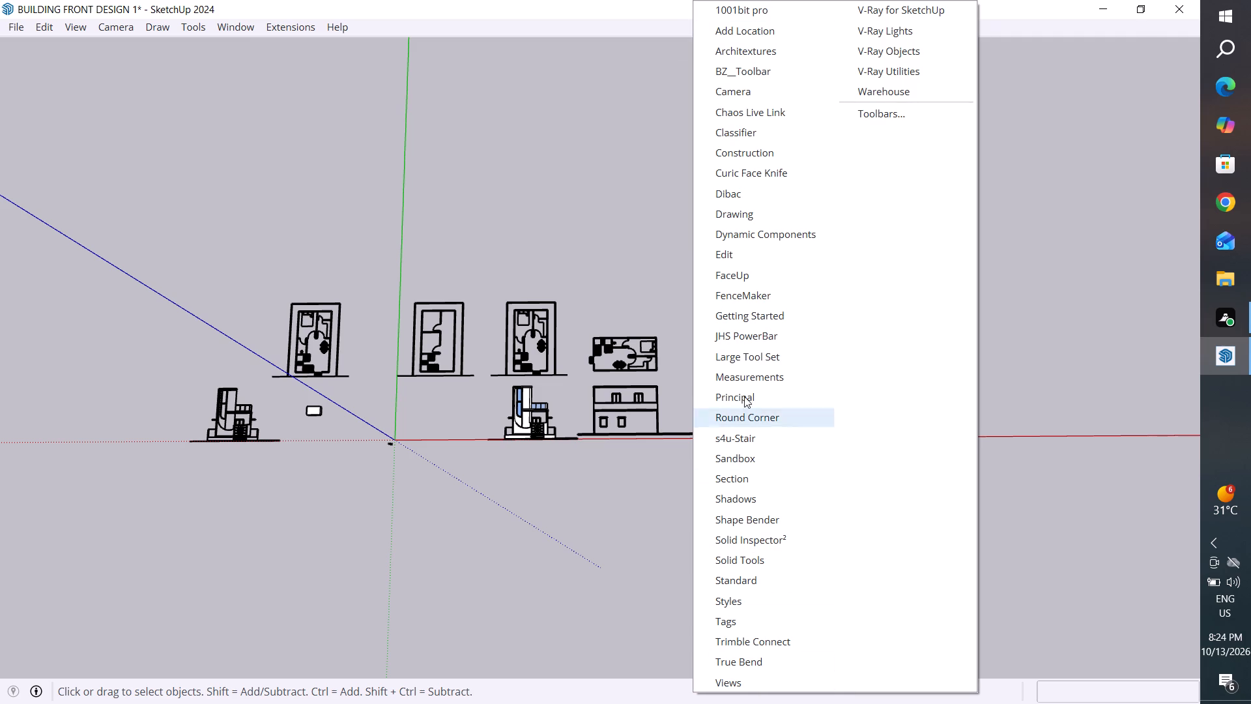
click(774, 352)
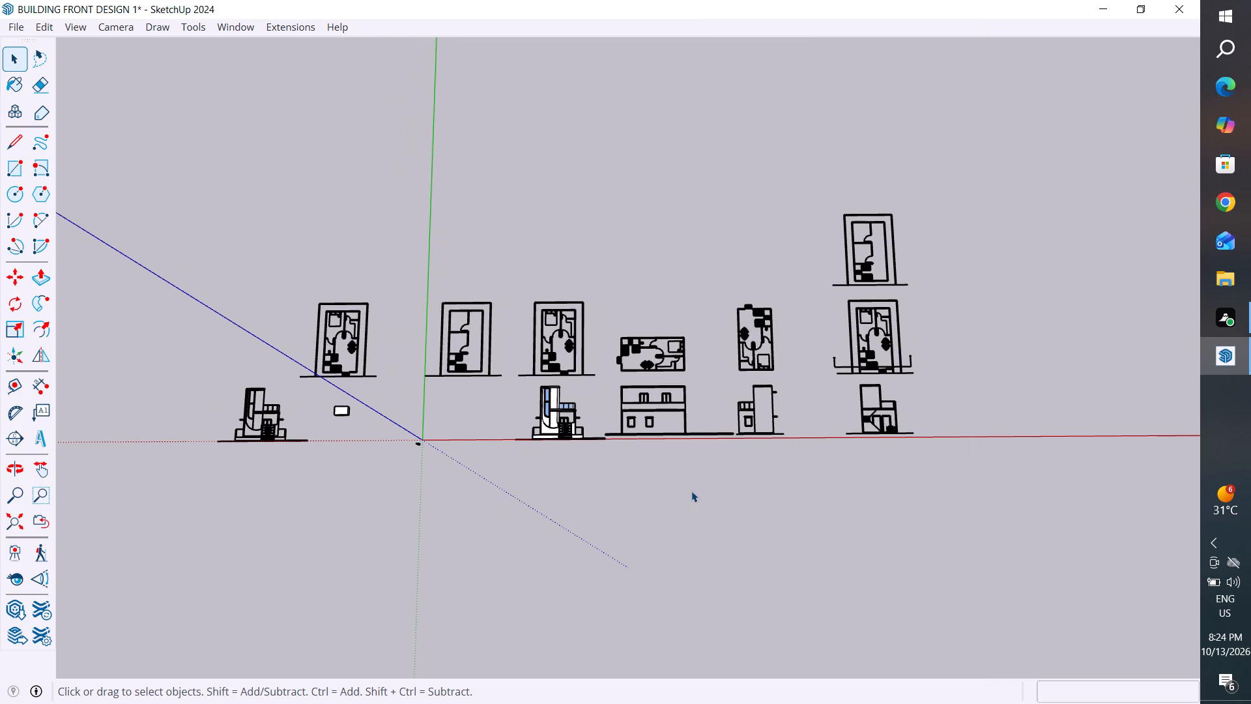
Explode the group of the furnished floor plan with boundary walls behind the coloured 3D facade.
scroll(691, 491, down, 2)
scroll(517, 401, up, 15)
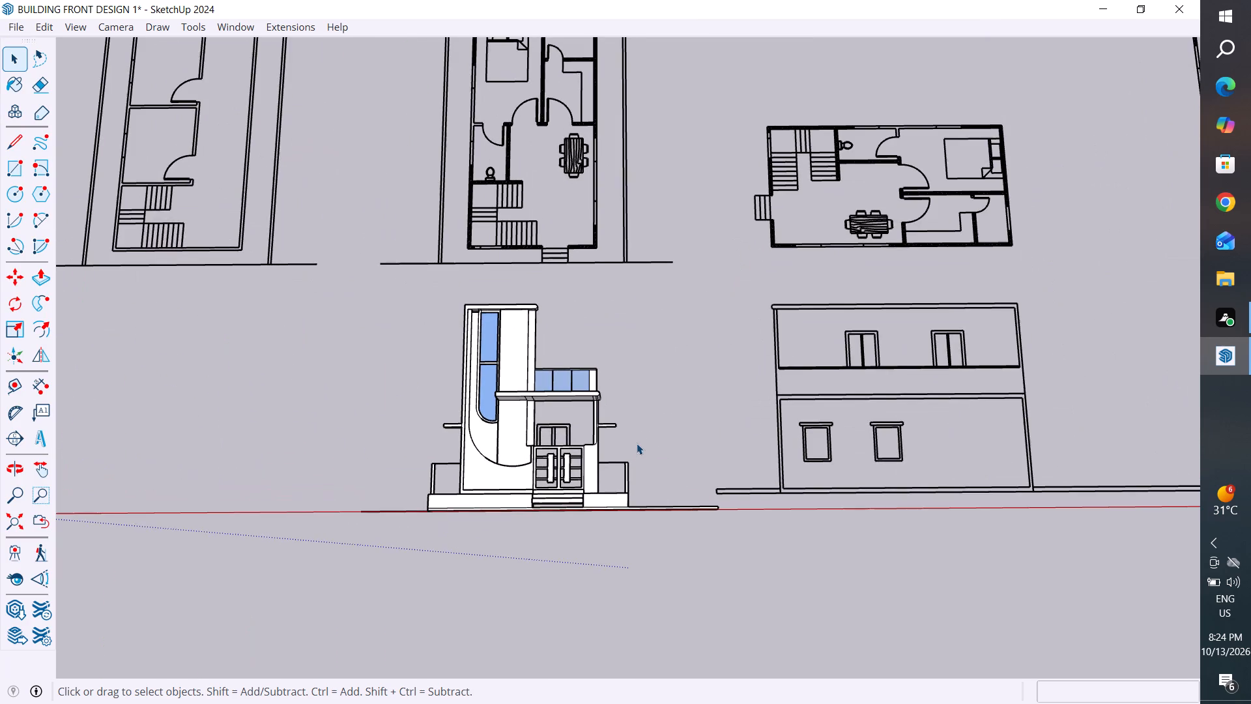
middle_drag(670, 406, 667, 377)
scroll(677, 400, down, 7)
scroll(616, 149, up, 2)
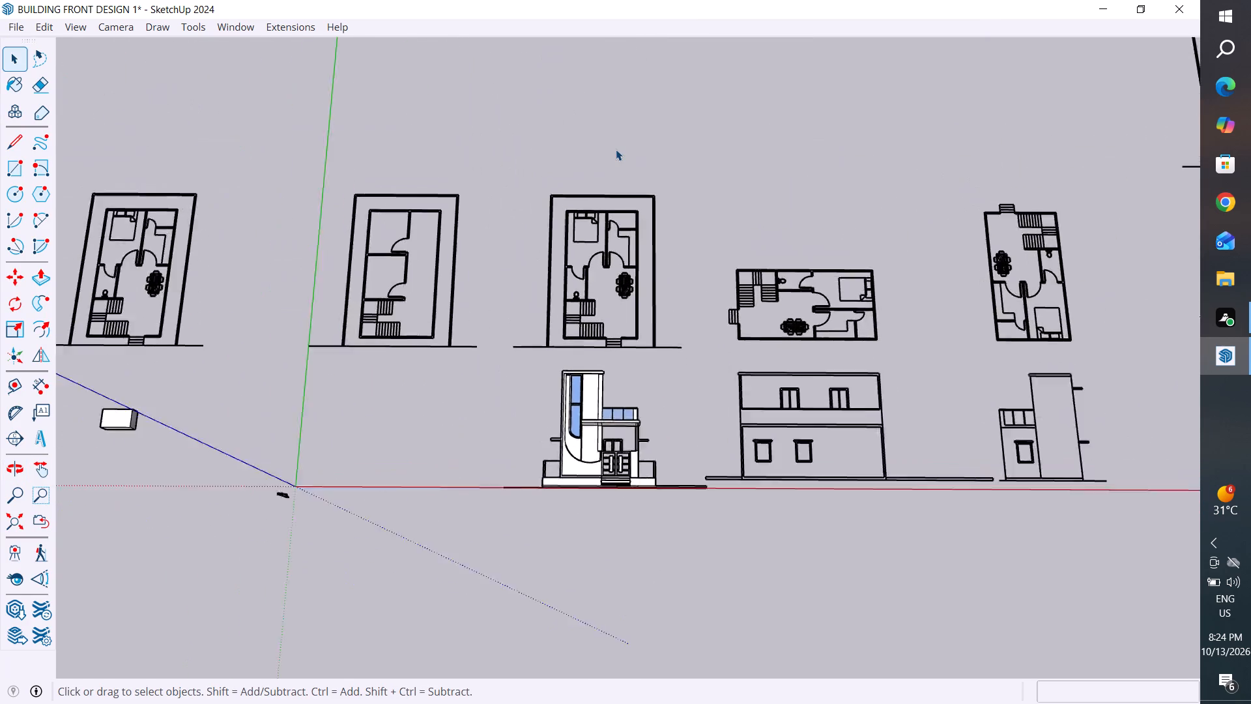
scroll(616, 149, up, 2)
scroll(659, 400, up, 5)
middle_drag(662, 201, 662, 126)
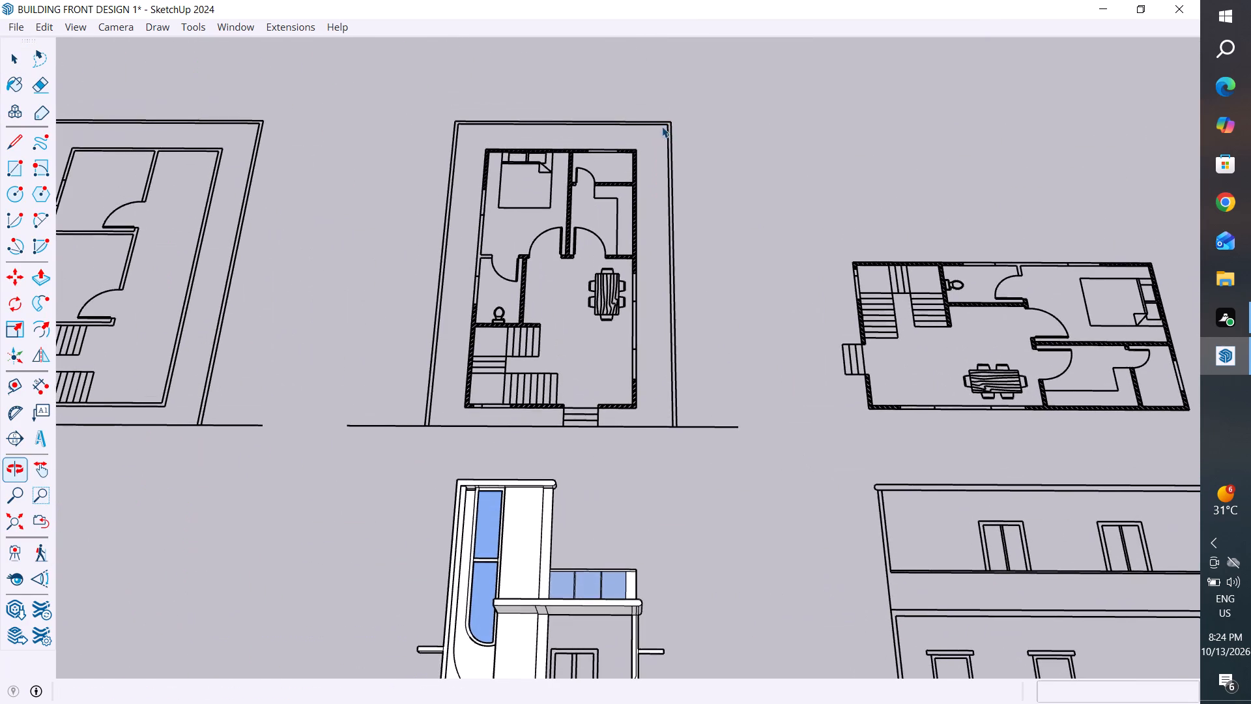
scroll(654, 156, up, 1)
middle_drag(654, 153, 661, 119)
scroll(674, 405, up, 2)
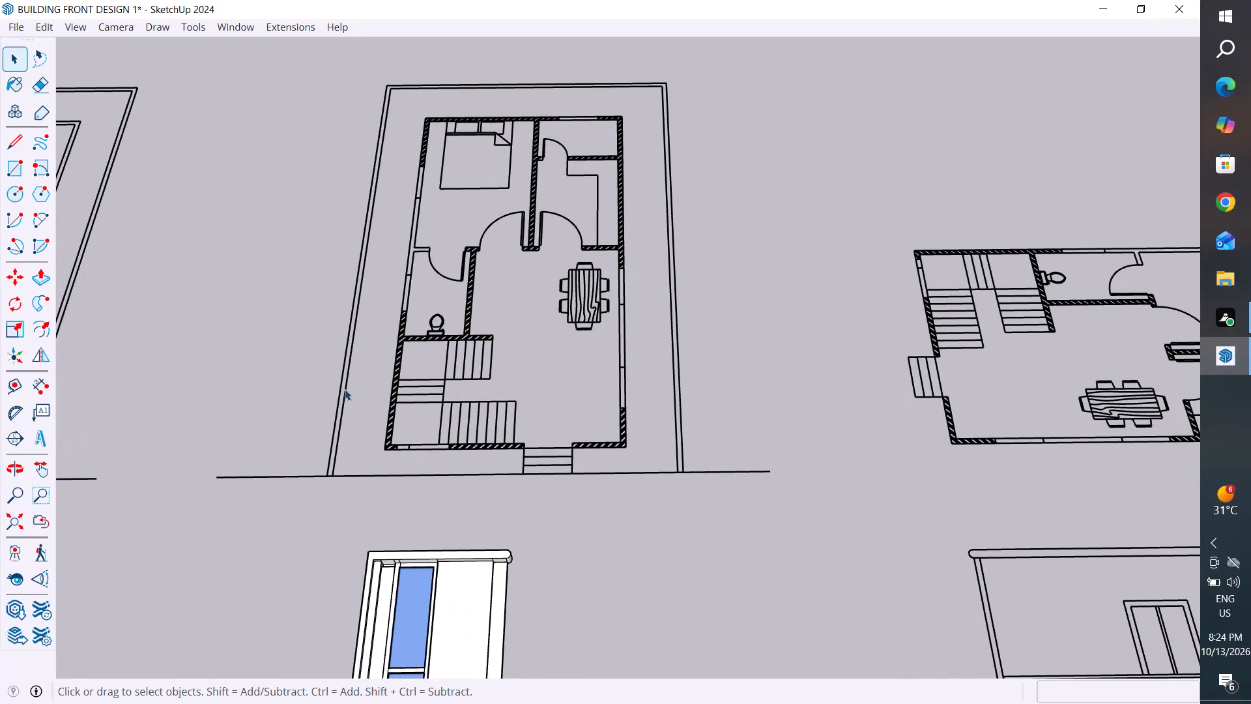
click(533, 125)
right_click(657, 83)
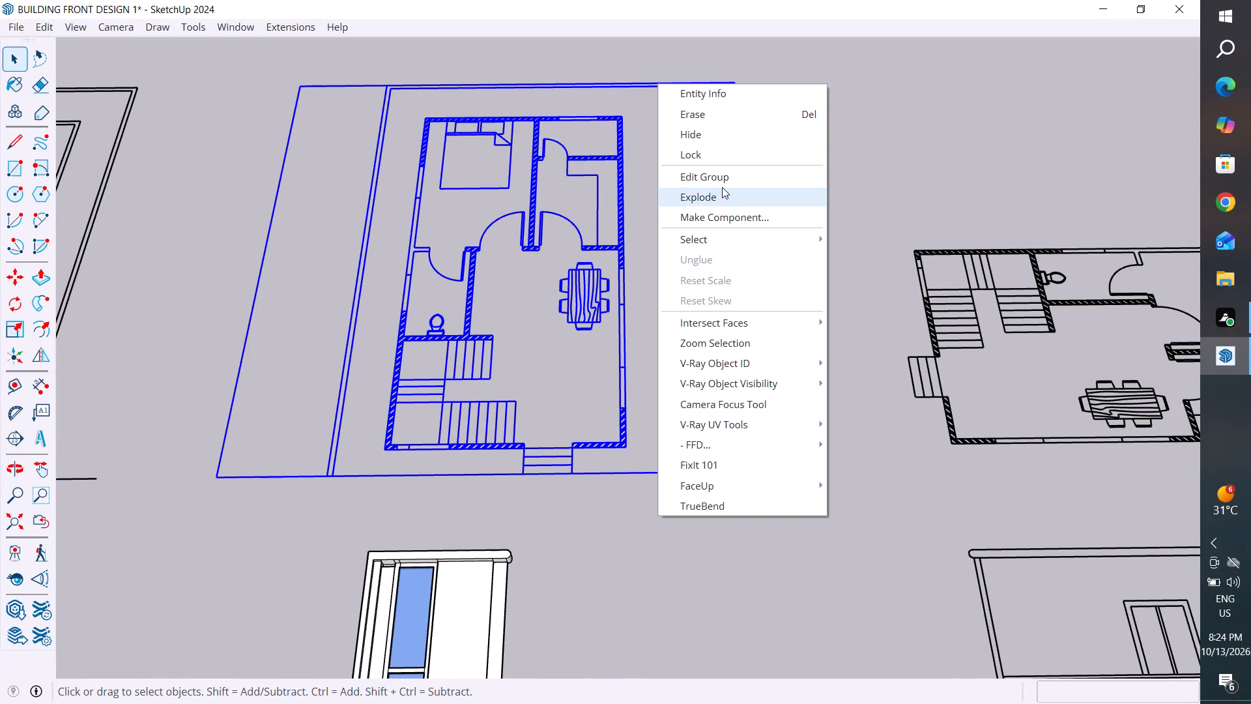
click(722, 198)
click(654, 216)
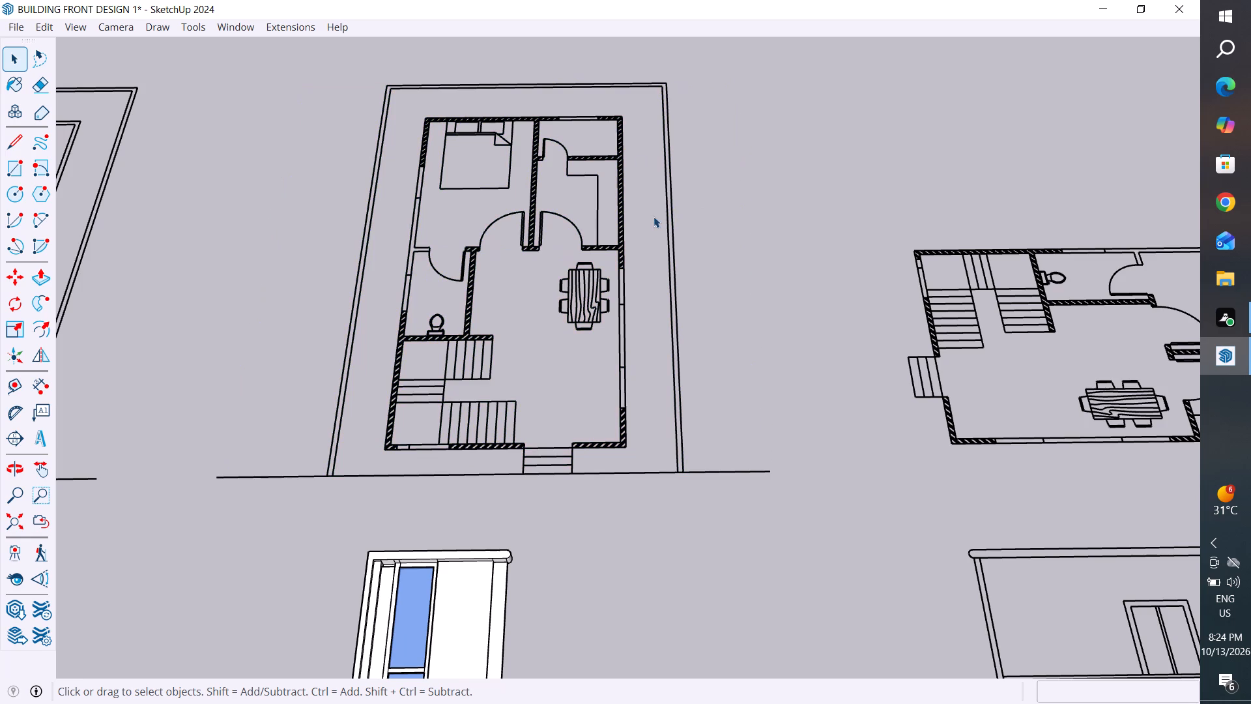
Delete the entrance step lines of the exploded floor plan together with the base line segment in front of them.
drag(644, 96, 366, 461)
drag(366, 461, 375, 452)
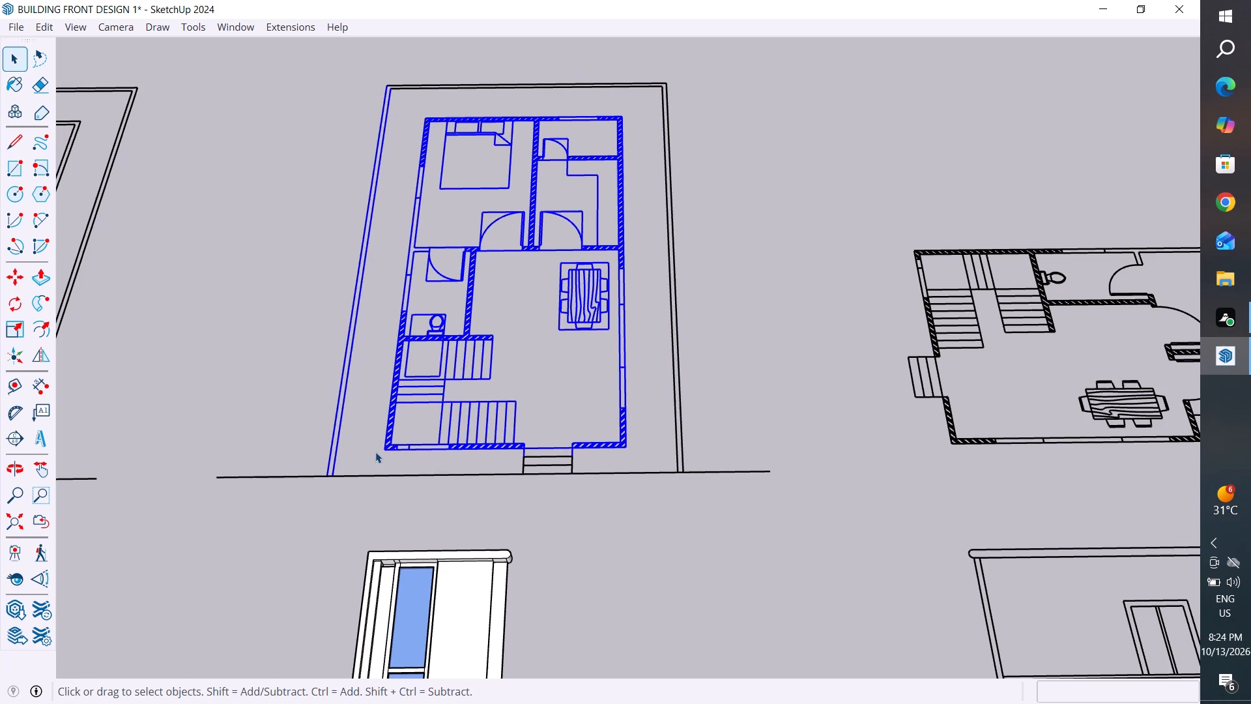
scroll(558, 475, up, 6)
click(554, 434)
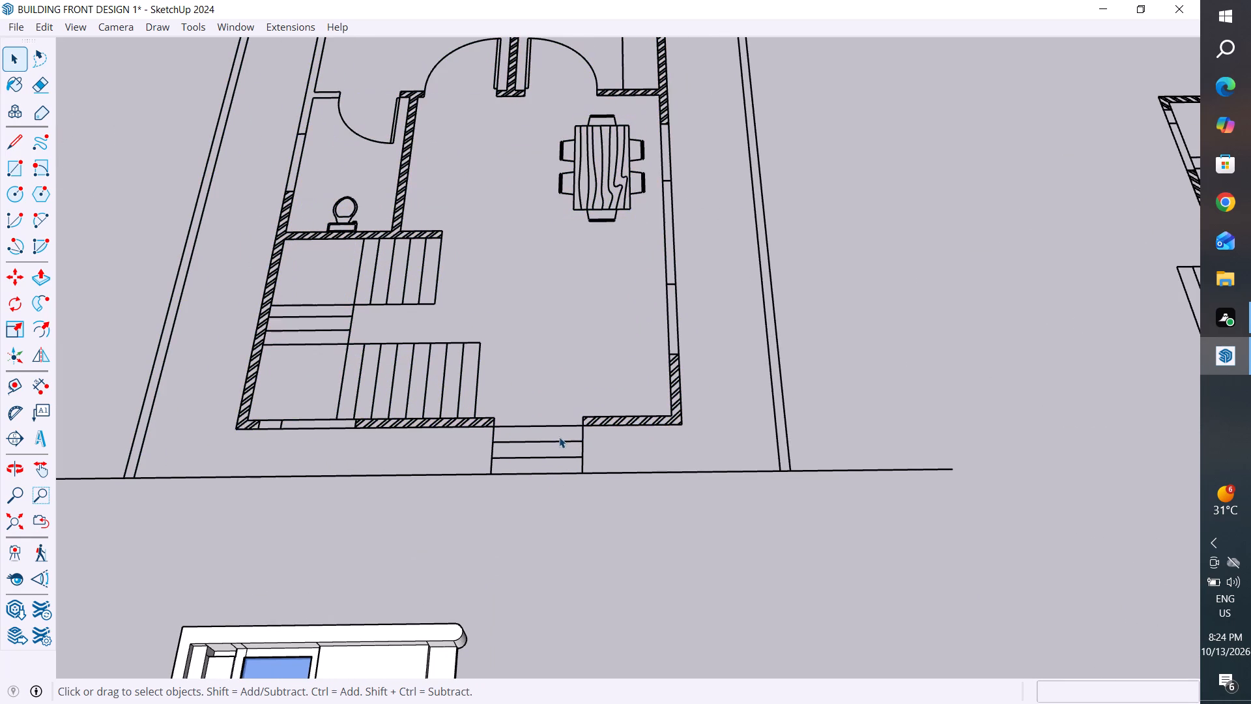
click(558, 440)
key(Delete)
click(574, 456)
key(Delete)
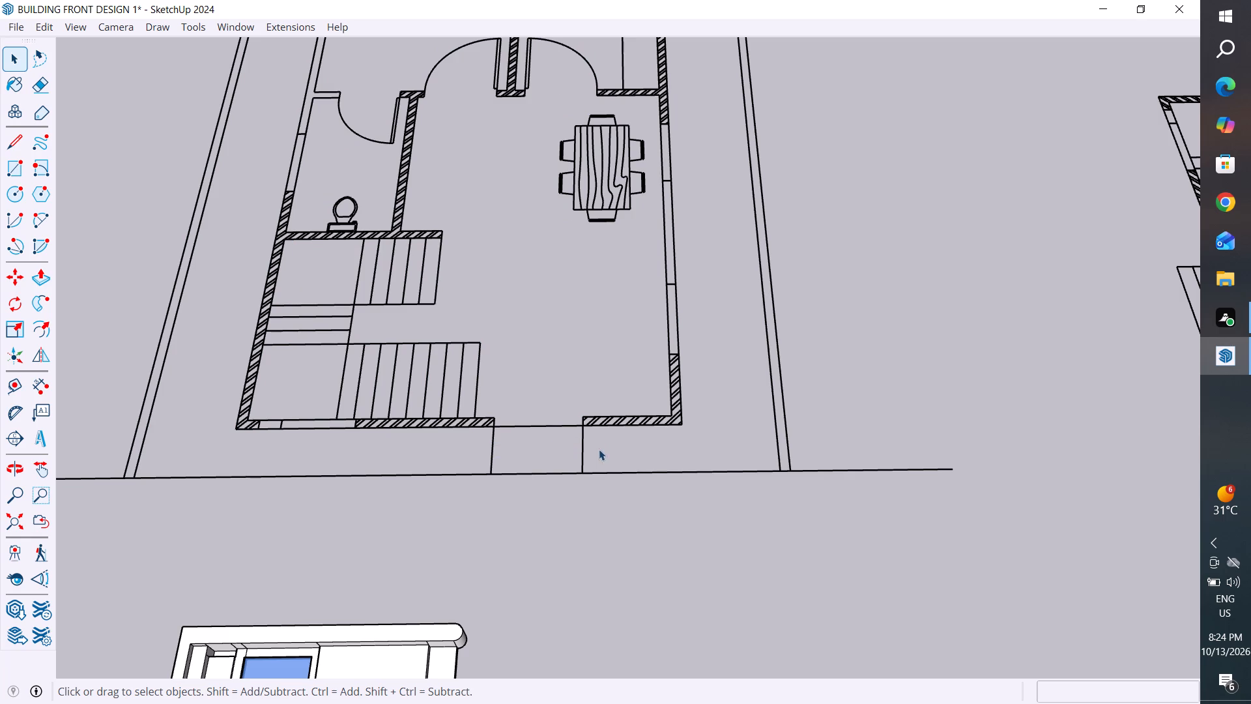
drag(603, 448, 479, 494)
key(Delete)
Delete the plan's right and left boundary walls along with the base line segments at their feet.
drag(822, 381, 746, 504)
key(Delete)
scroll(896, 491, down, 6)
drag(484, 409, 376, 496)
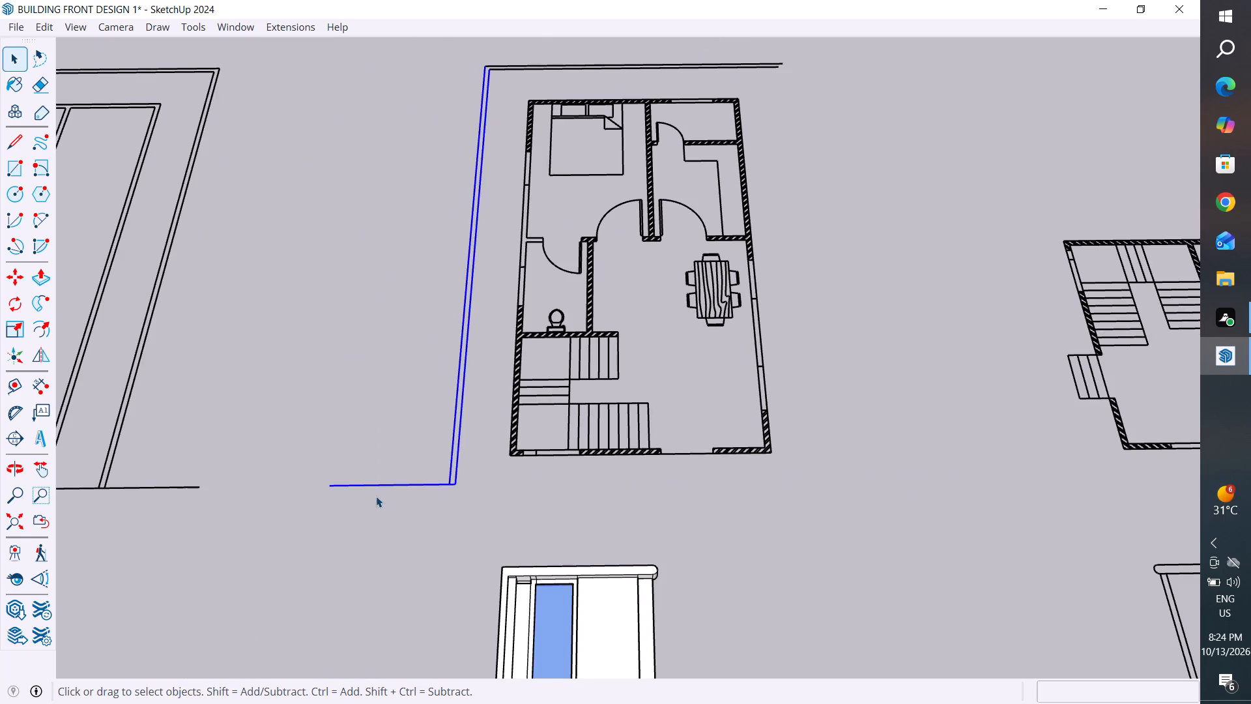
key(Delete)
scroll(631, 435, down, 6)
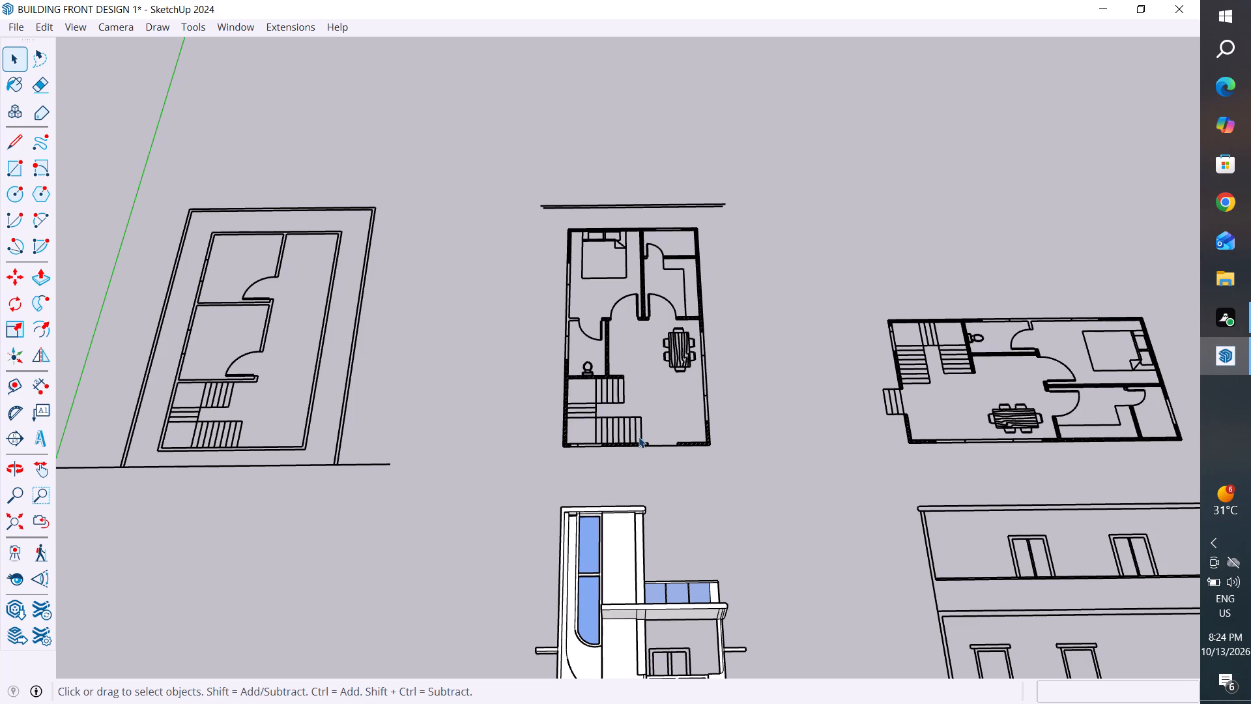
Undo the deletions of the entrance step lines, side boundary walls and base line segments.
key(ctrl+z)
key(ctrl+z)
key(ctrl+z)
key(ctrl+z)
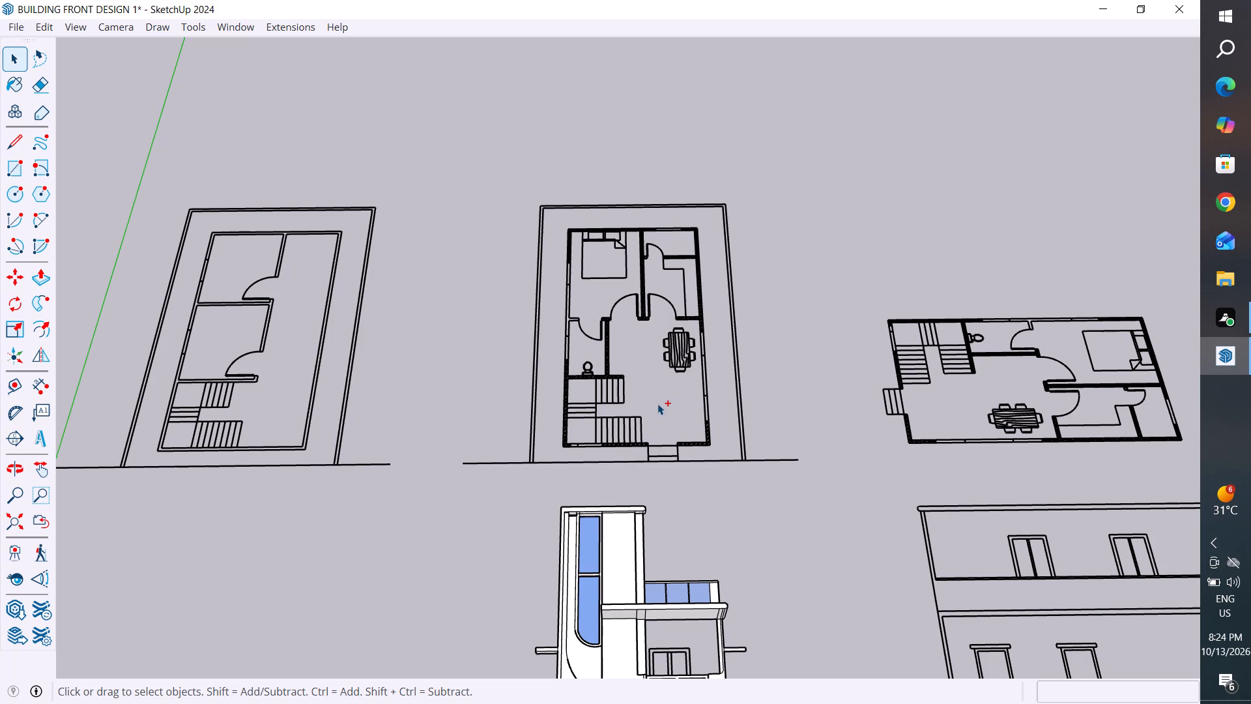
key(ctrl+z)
Hide the furnished plan's right boundary wall and the base line portion from the entrance steps to its right end.
scroll(695, 396, up, 5)
scroll(779, 271, down, 5)
middle_drag(800, 447, 781, 452)
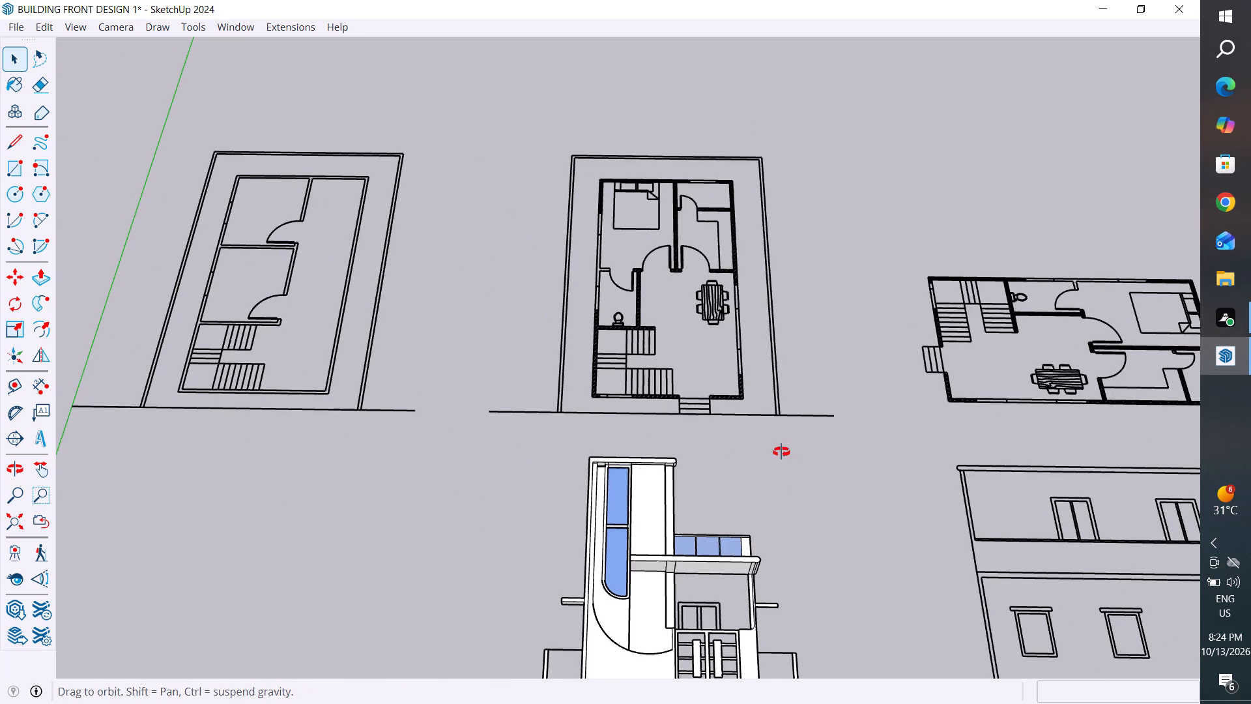
middle_drag(781, 452, 783, 452)
drag(807, 389, 768, 437)
right_click(775, 409)
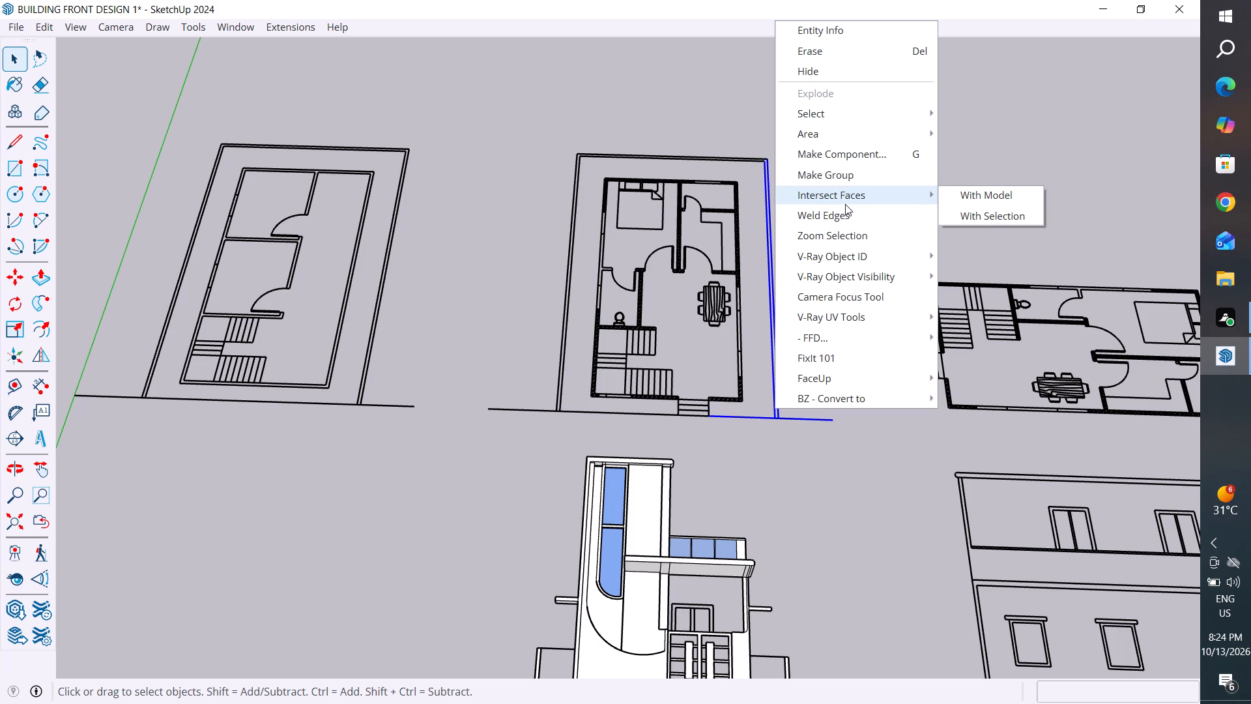
click(842, 67)
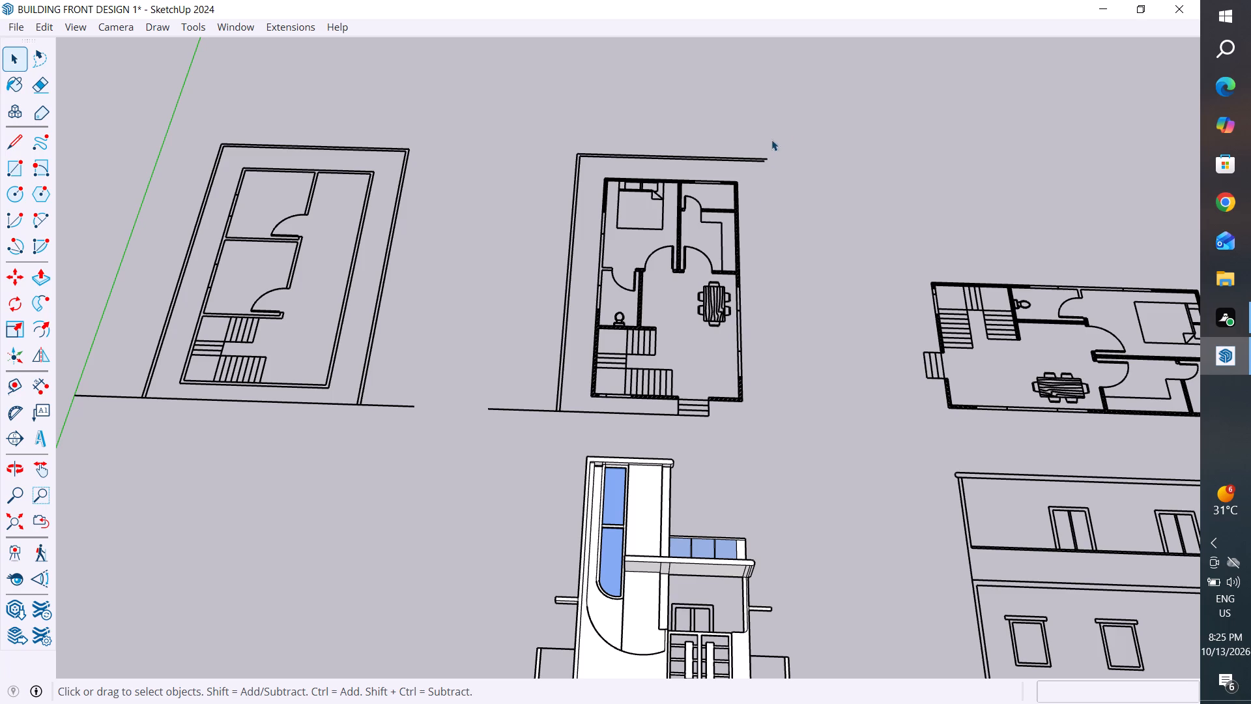
Hide the rear and left boundary walls around the furnished floor plan.
drag(790, 146, 532, 171)
right_click(579, 166)
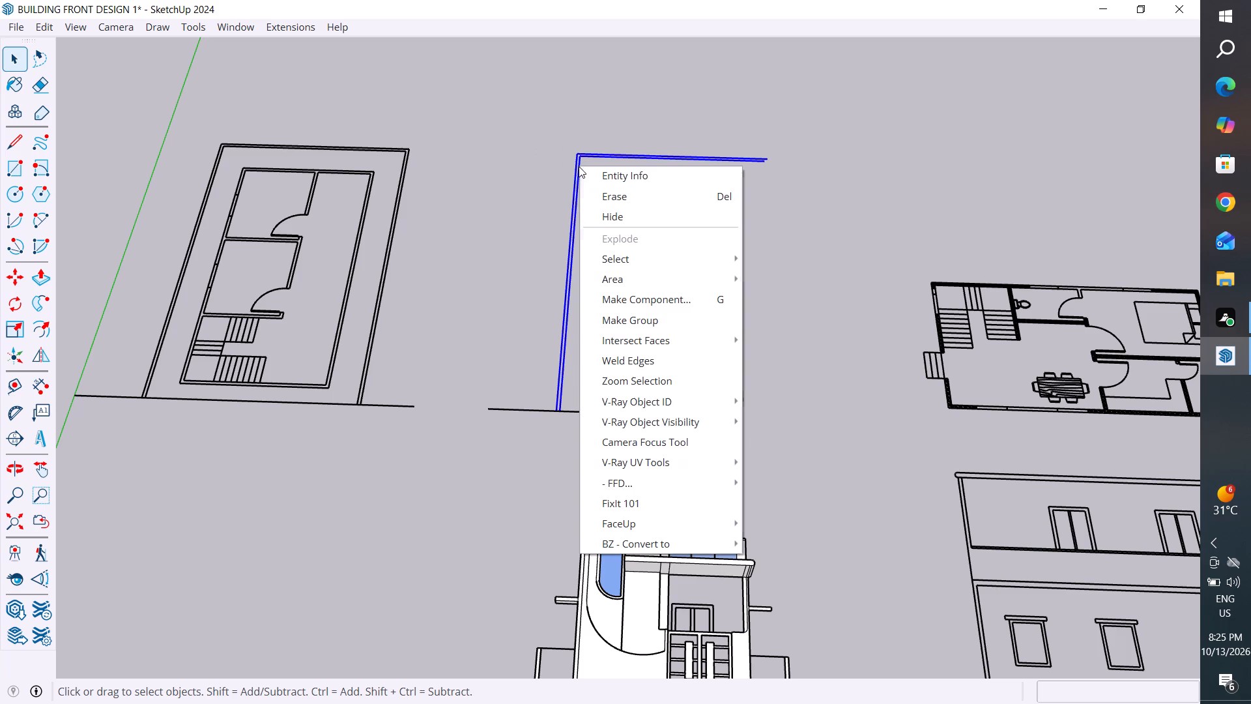
click(647, 211)
Hide the two remaining base line segments from the entrance steps to the line's left end below the furnished plan.
scroll(554, 437, down, 2)
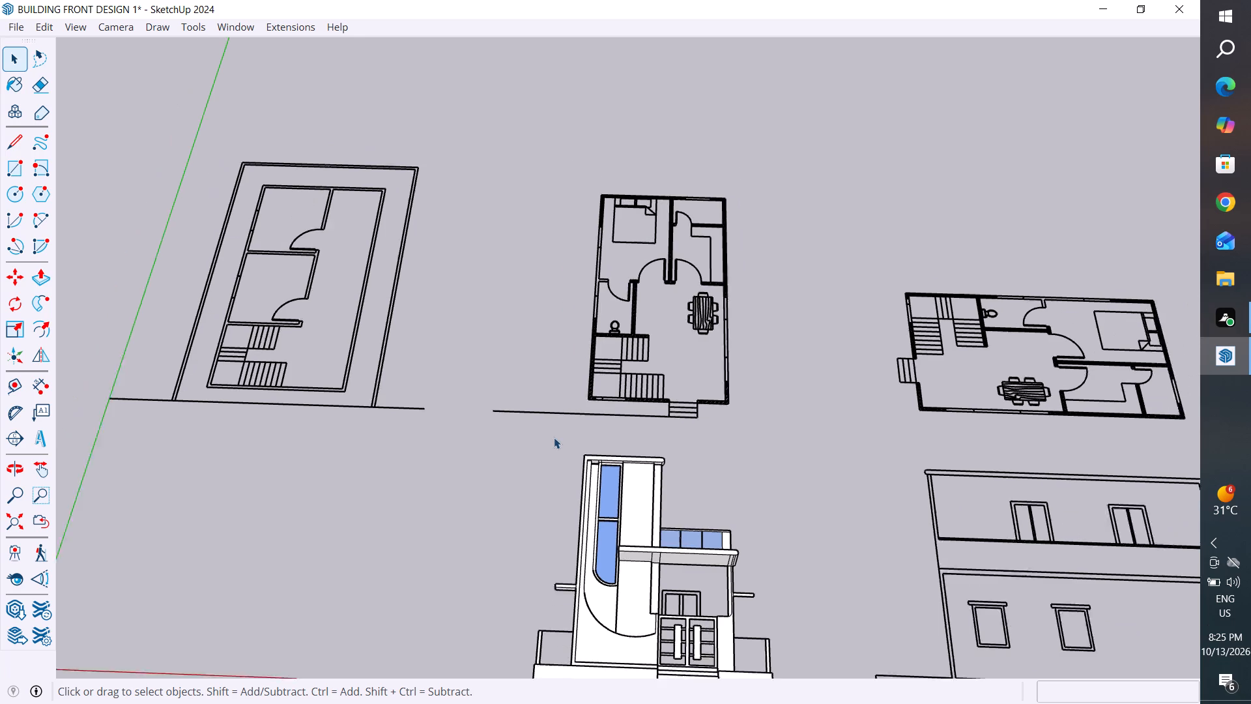
click(597, 417)
right_click(597, 417)
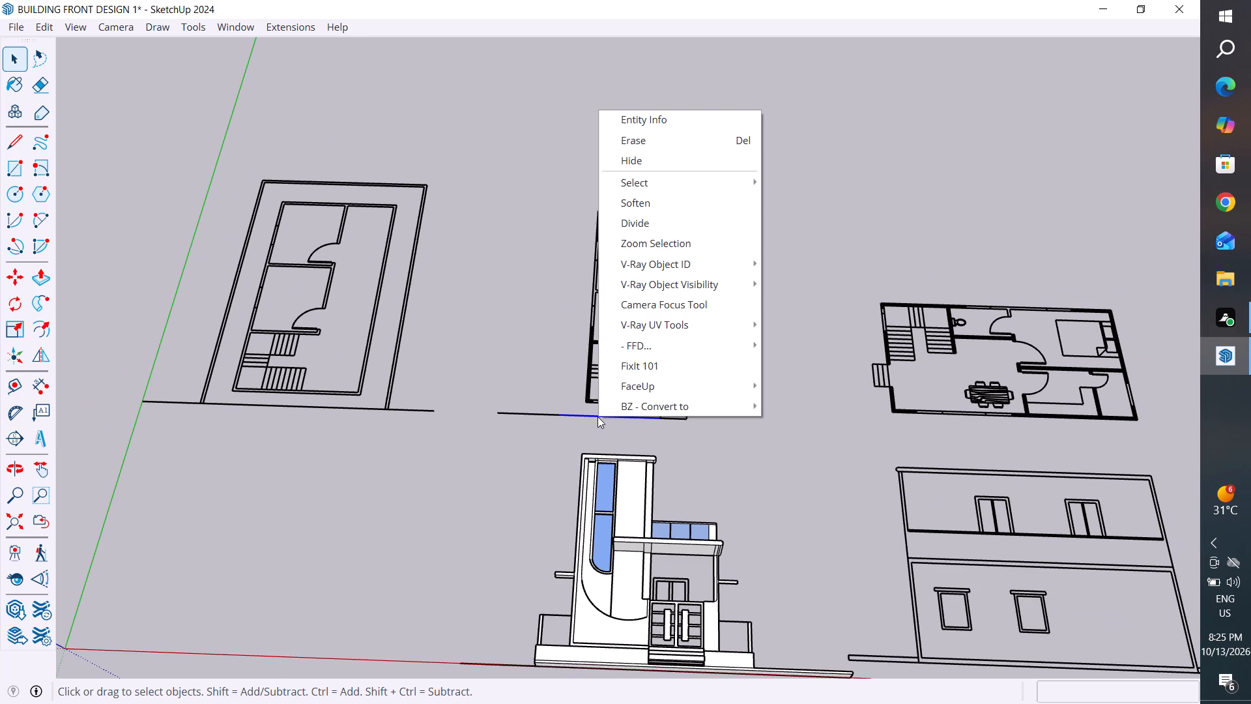
click(654, 162)
drag(567, 409, 545, 419)
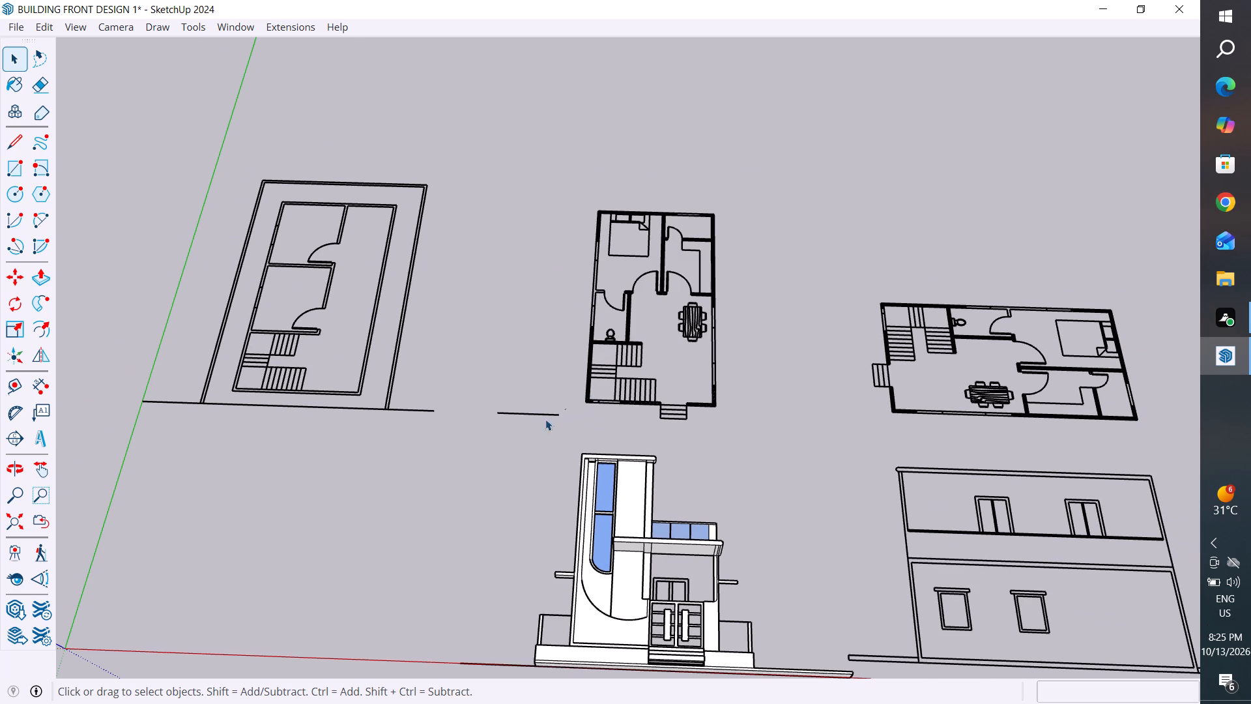
drag(545, 419, 483, 439)
right_click(511, 413)
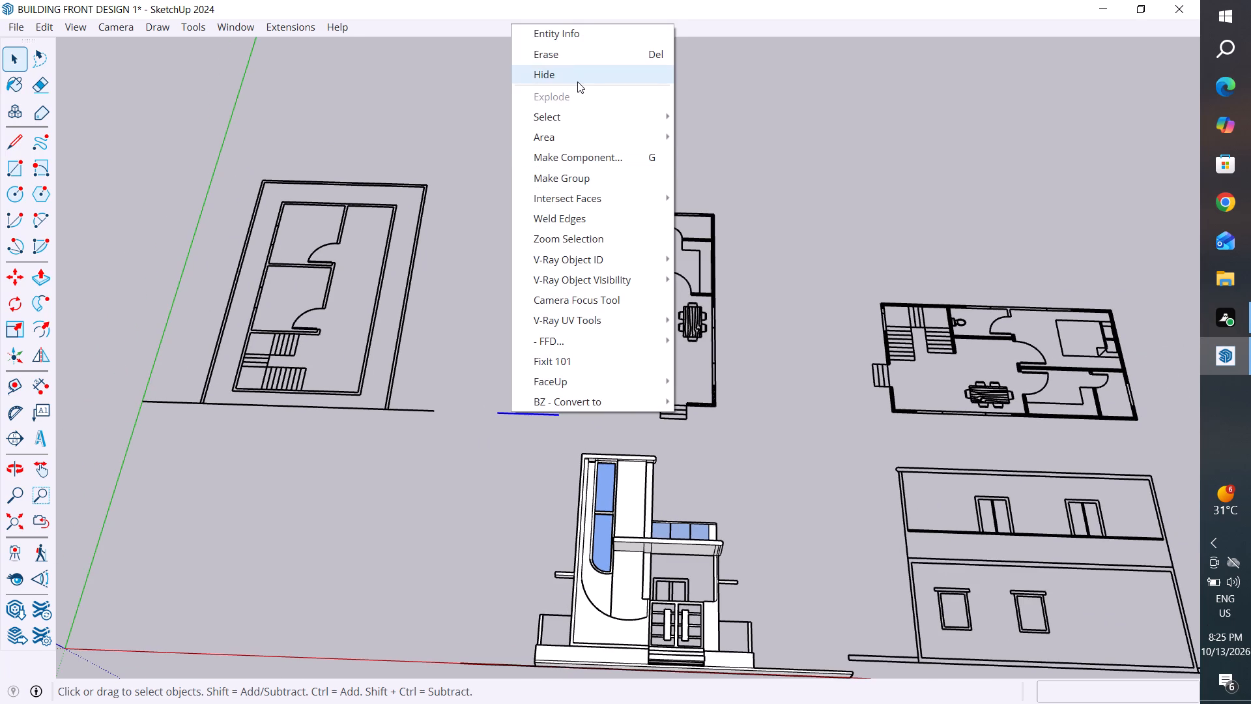
click(577, 78)
Hide the entrance step lines in front of the furnished floor plan.
scroll(734, 205, down, 4)
scroll(721, 383, up, 9)
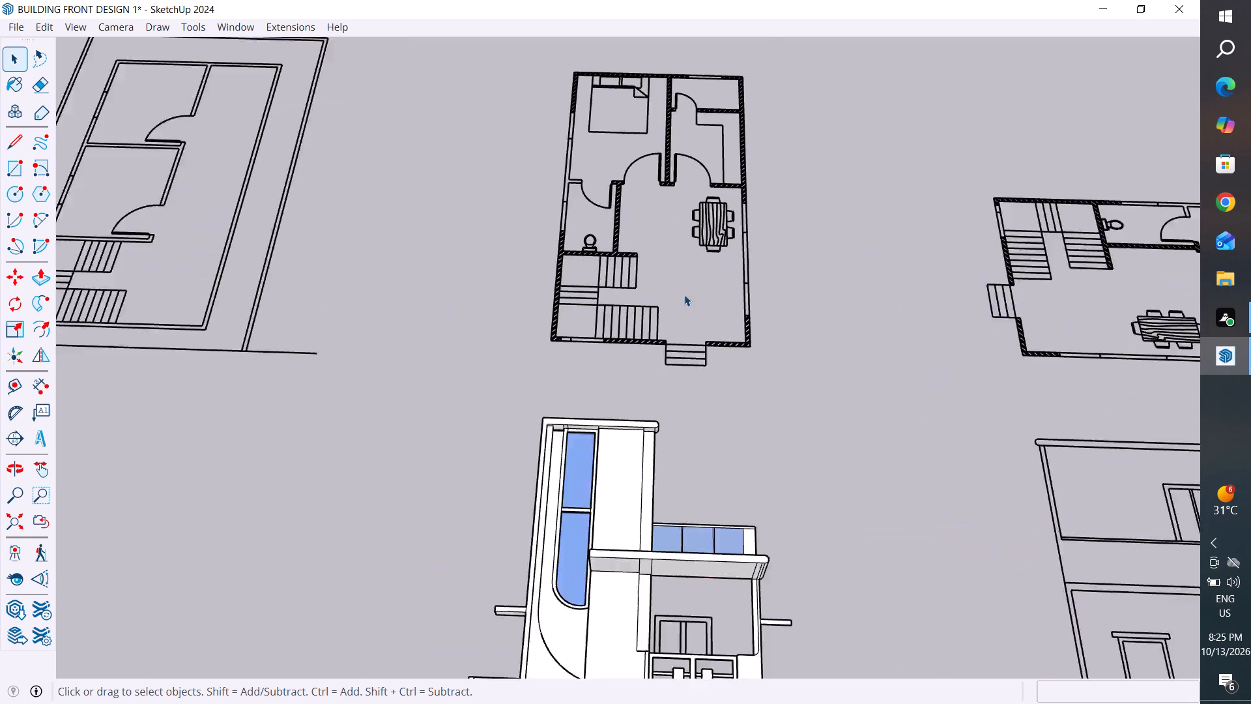
scroll(684, 295, up, 5)
drag(737, 352, 624, 403)
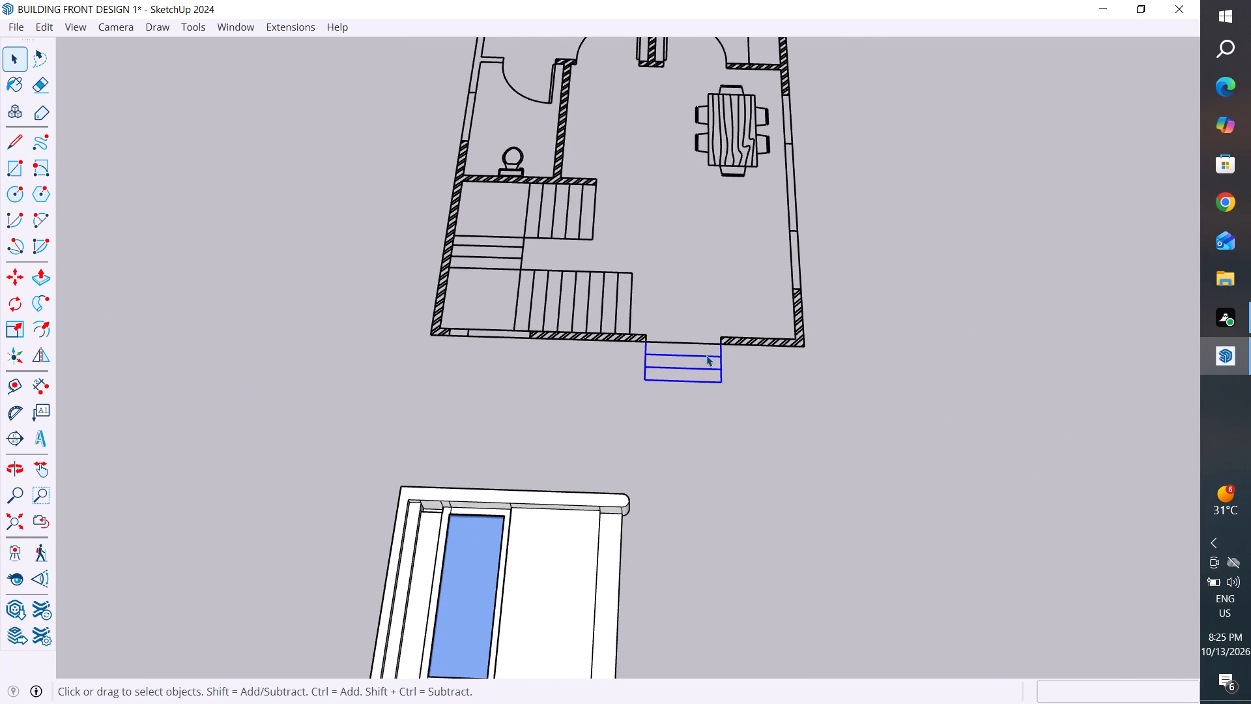
right_click(706, 355)
click(764, 57)
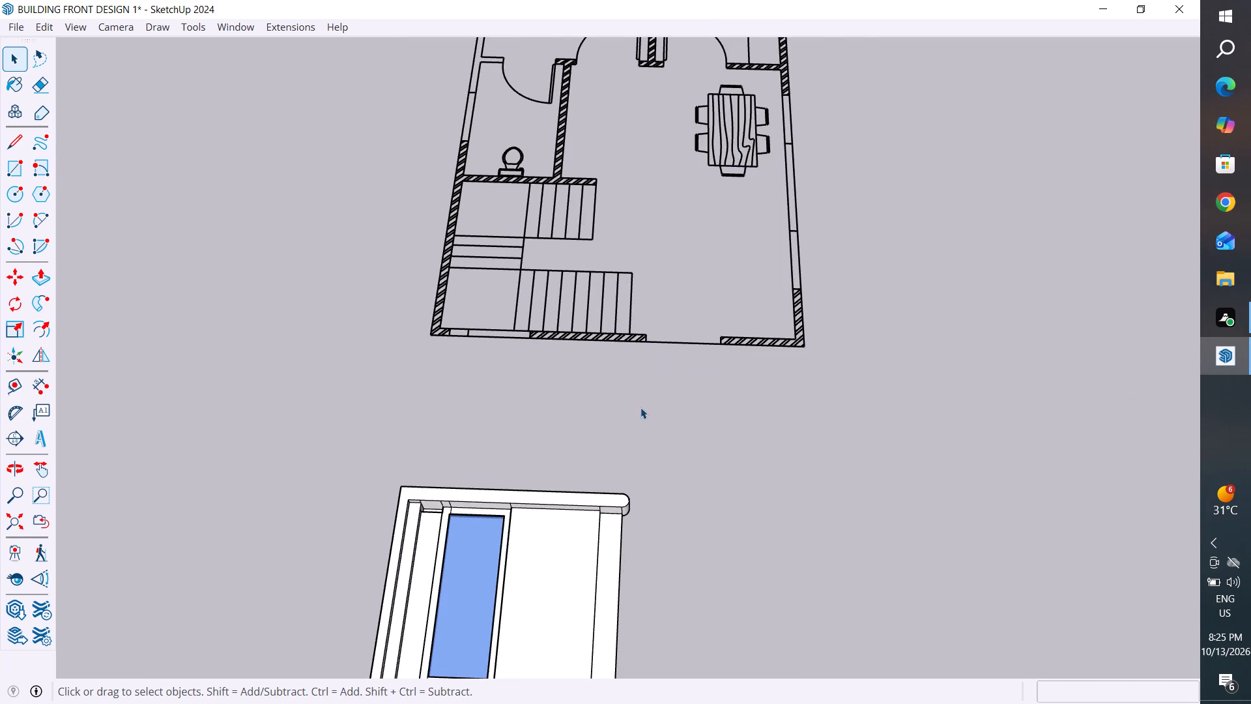
Draw a line about 36" long across the entrance opening, joining the inner wall corners.
scroll(649, 398, up, 3)
scroll(700, 284, up, 6)
middle_drag(625, 462, 640, 470)
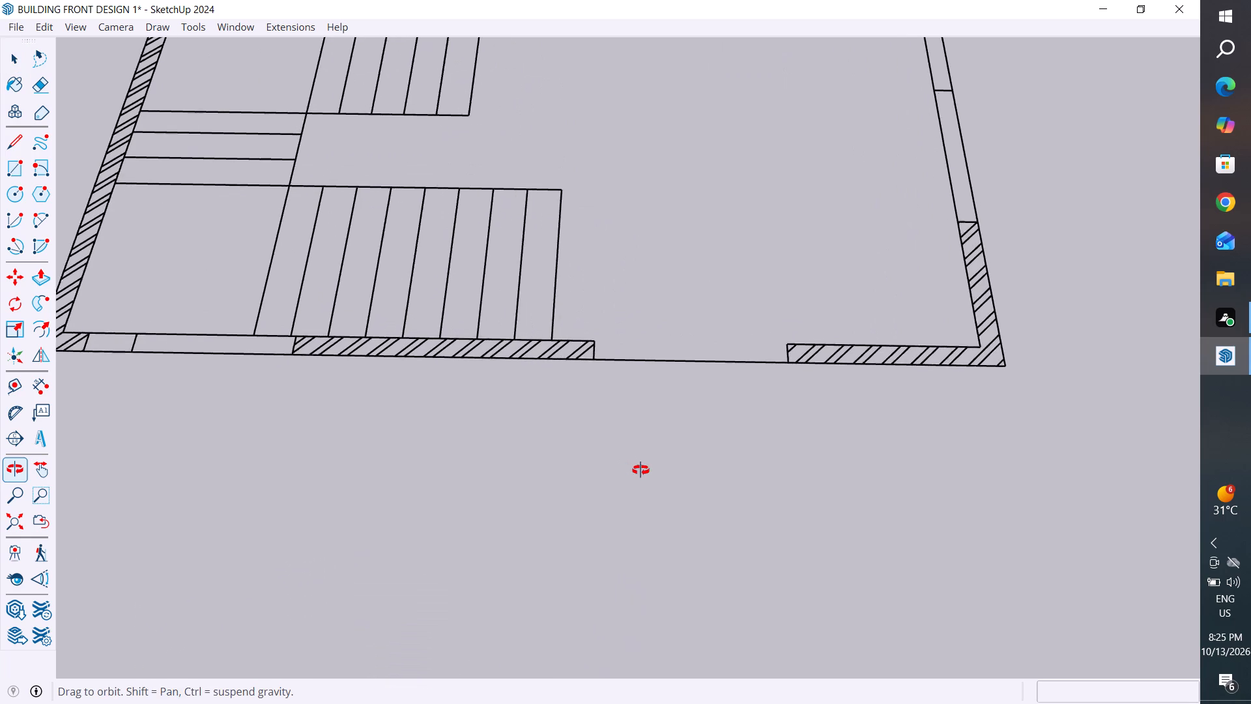
middle_drag(640, 470, 646, 474)
click(27, 139)
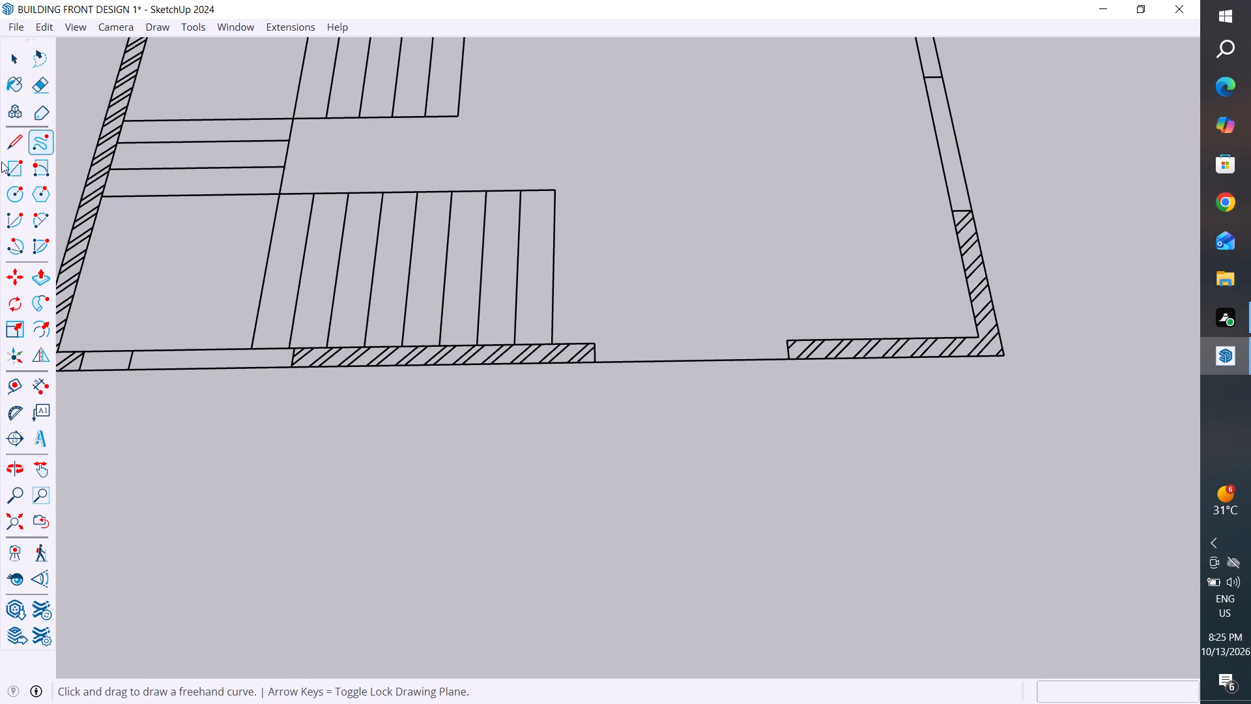
click(22, 141)
scroll(712, 331, up, 4)
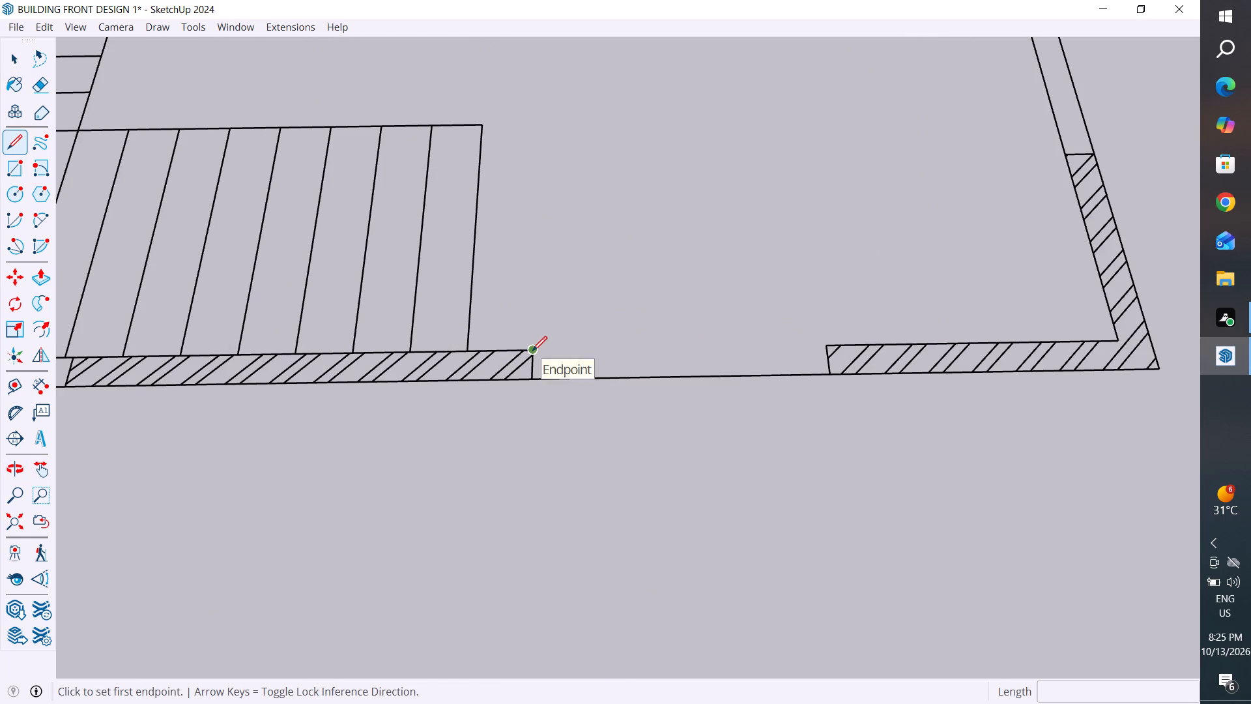
click(532, 351)
click(830, 344)
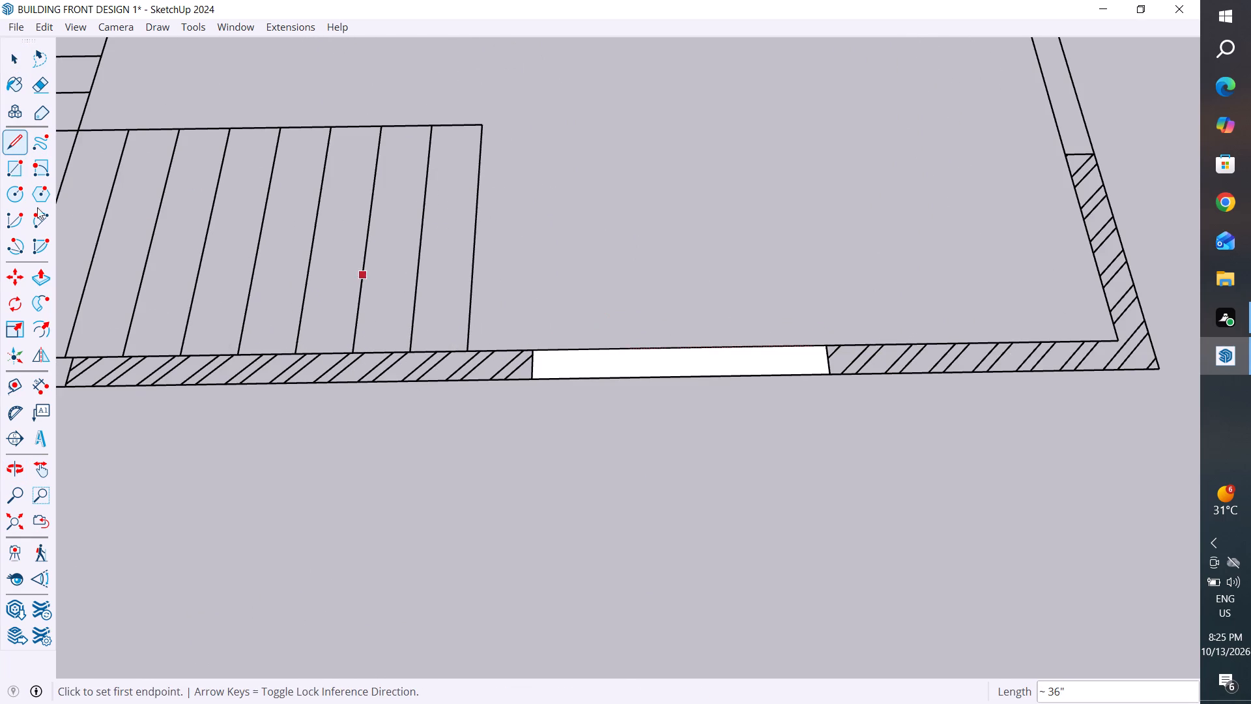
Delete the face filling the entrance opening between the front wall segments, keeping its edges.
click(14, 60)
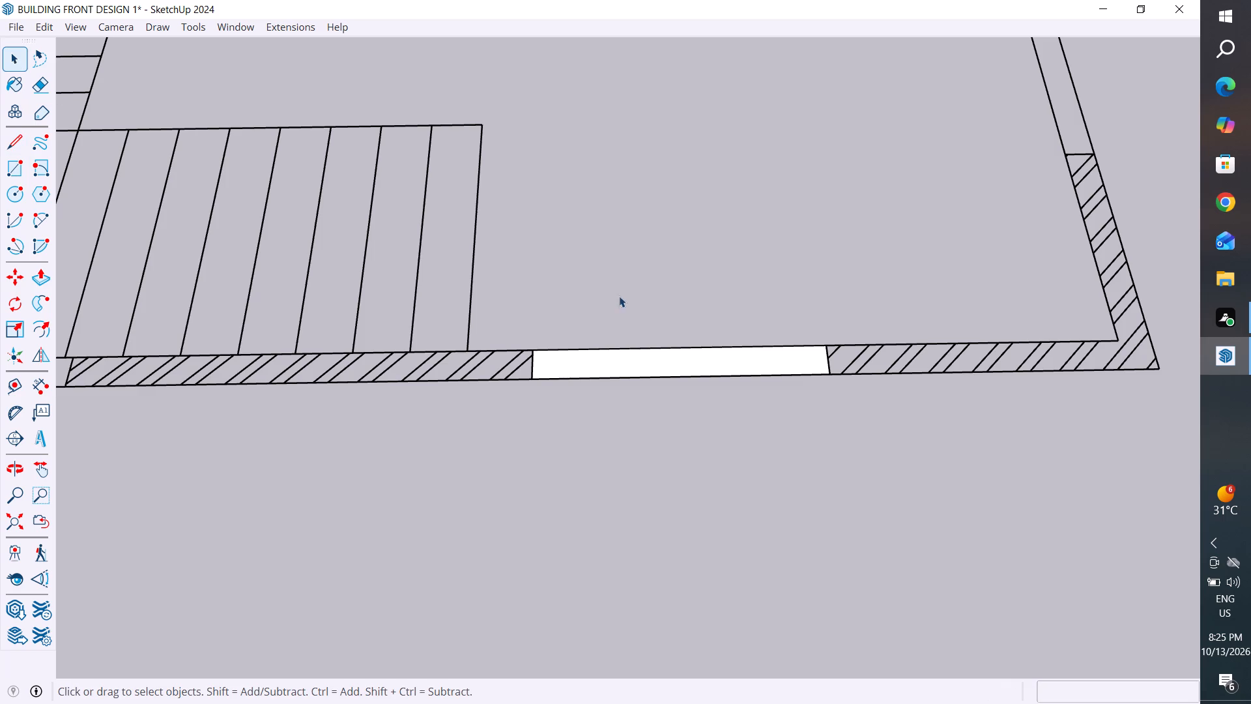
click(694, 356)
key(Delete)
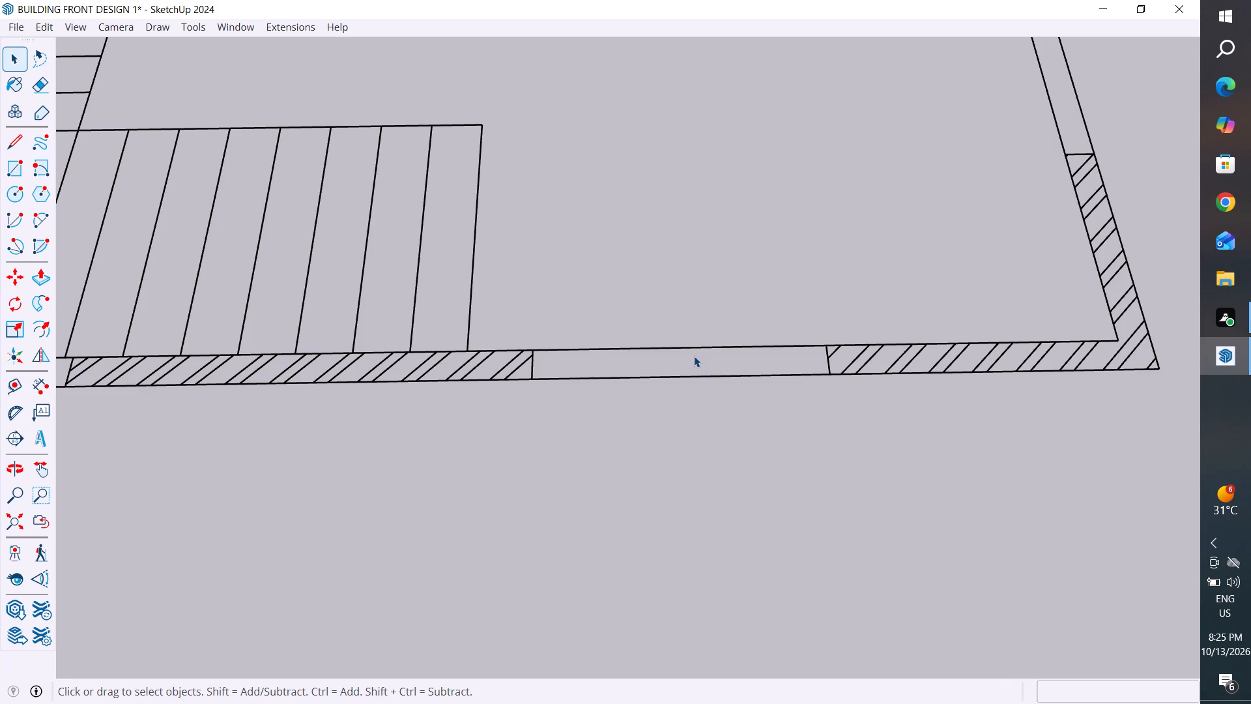
Select the whole furnished floor plan, show the FaceUp toolbar and generate upward-oriented faces for the selected edges.
scroll(694, 356, down, 20)
scroll(694, 356, down, 6)
middle_drag(736, 432, 745, 465)
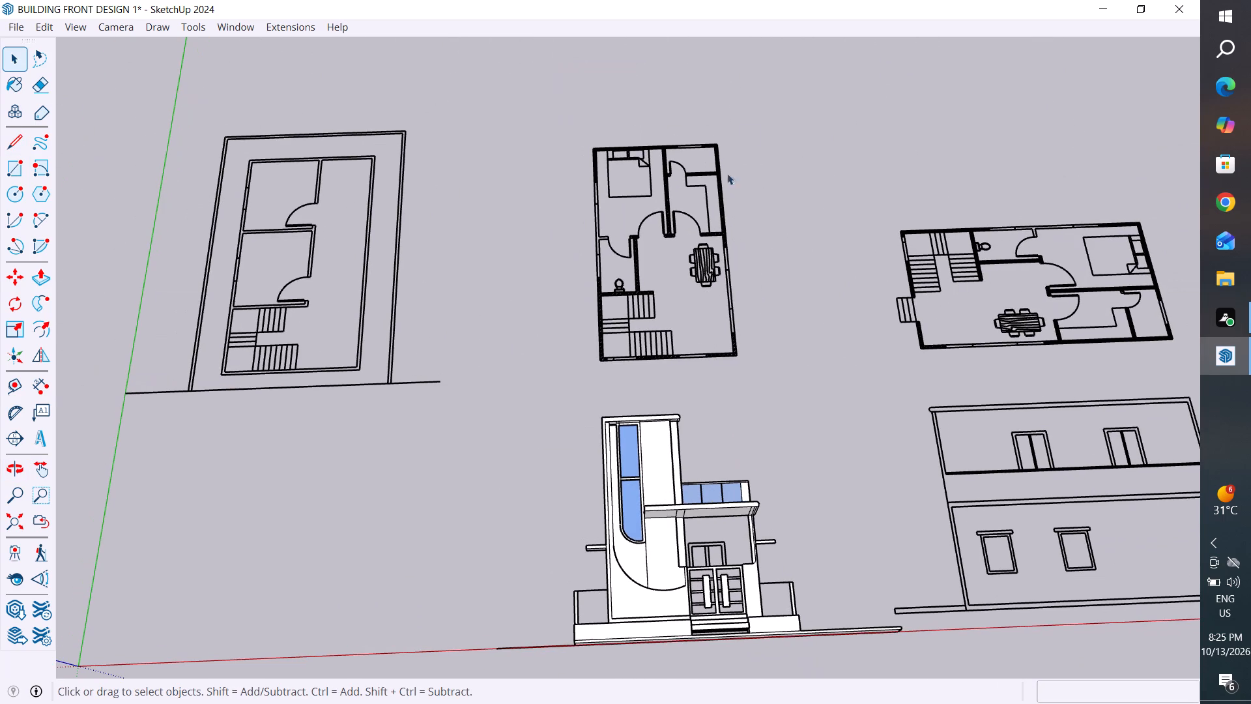
drag(811, 104, 561, 370)
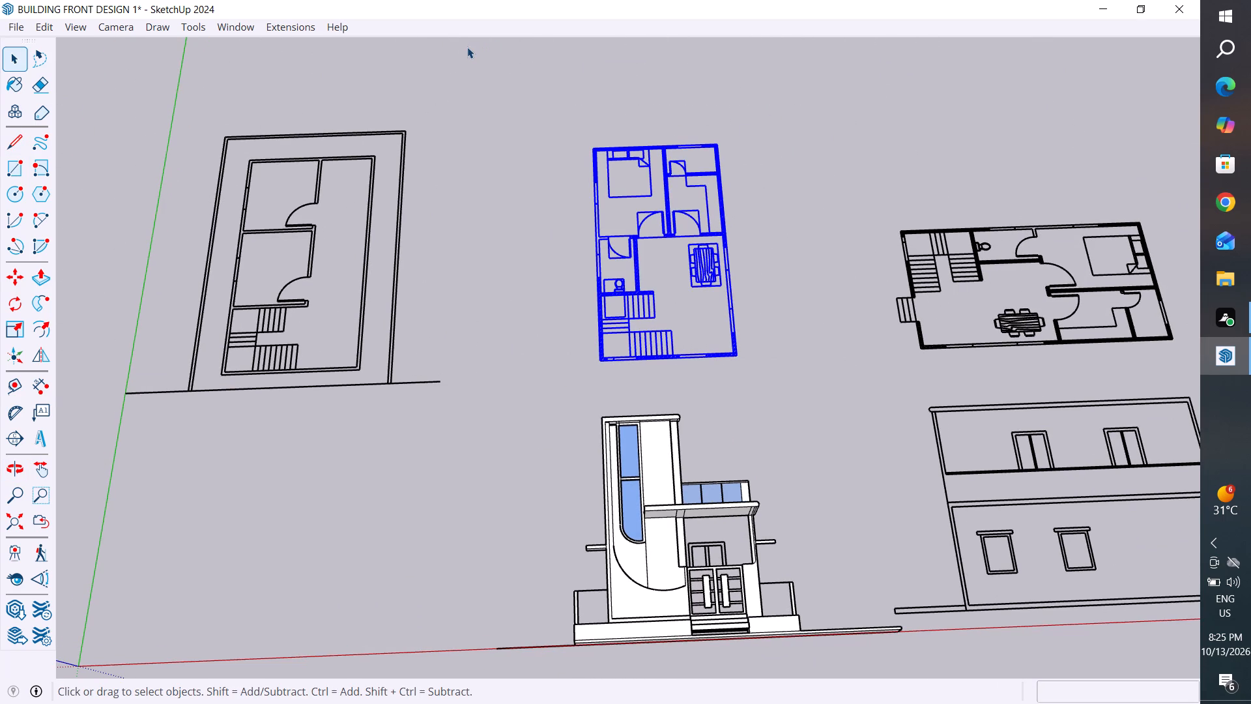
right_click(562, 22)
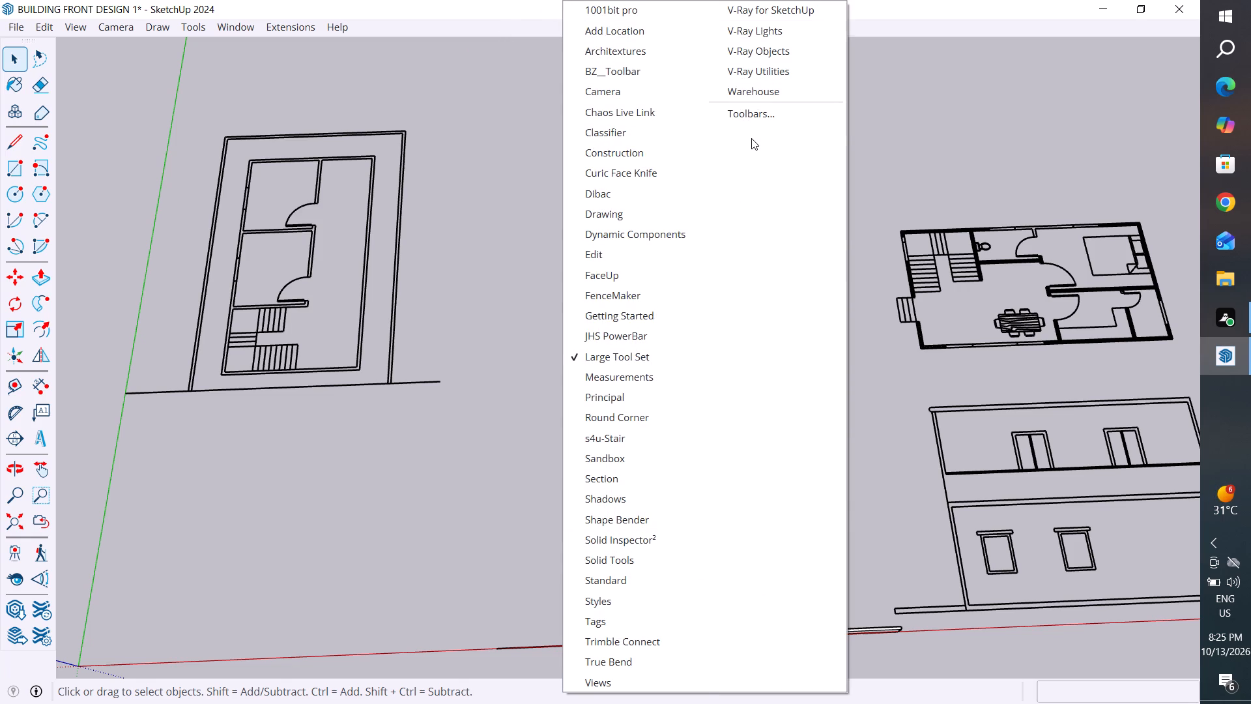
click(617, 274)
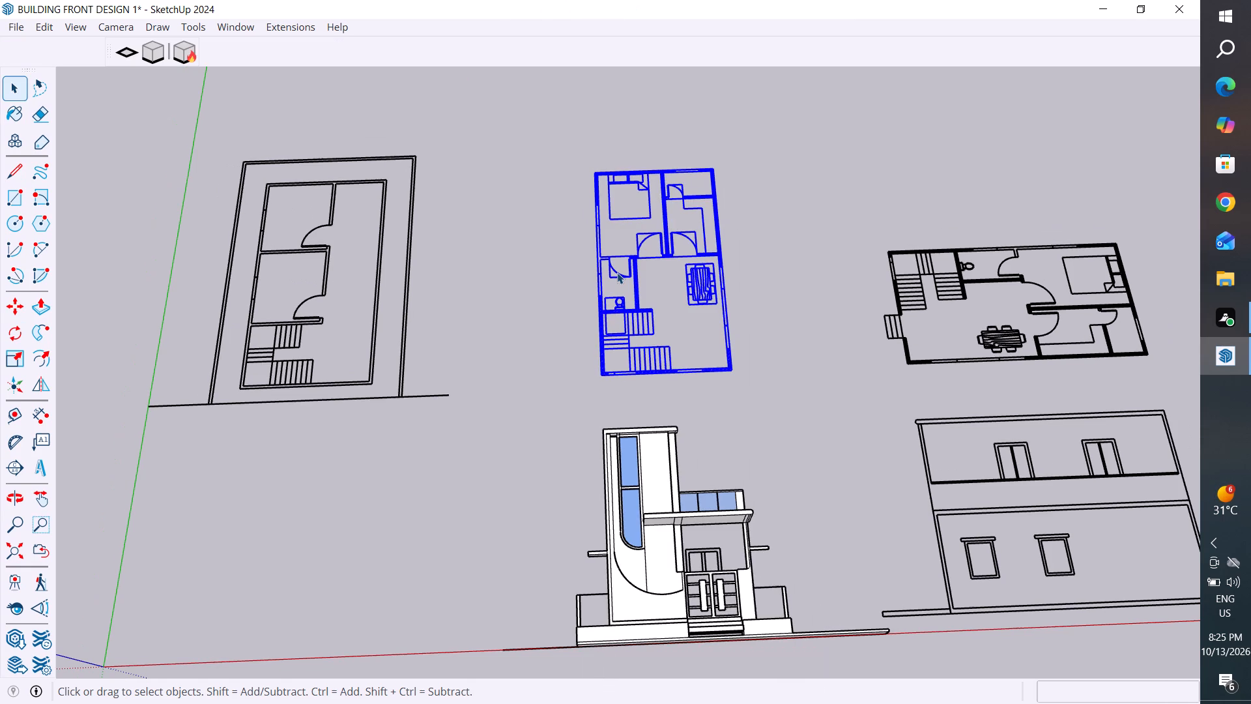
click(131, 53)
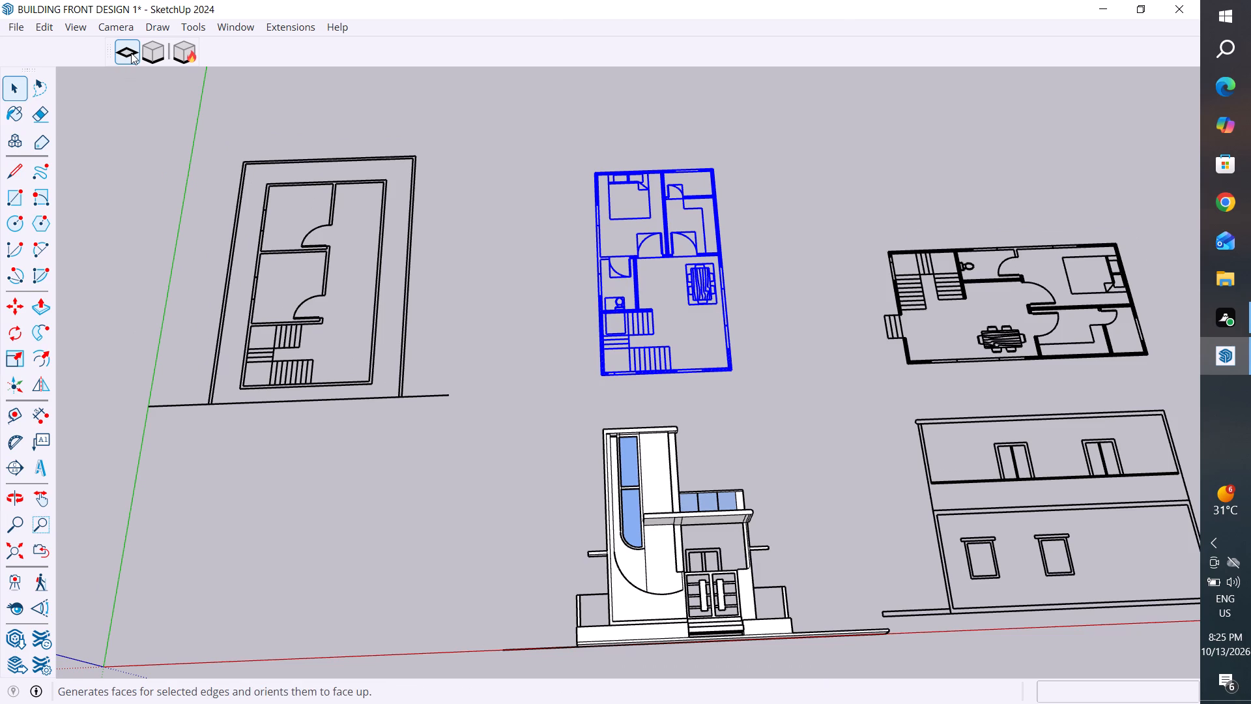
Delete the face surrounding the furnished plan between the outer walls and the hidden boundary.
scroll(702, 403, up, 2)
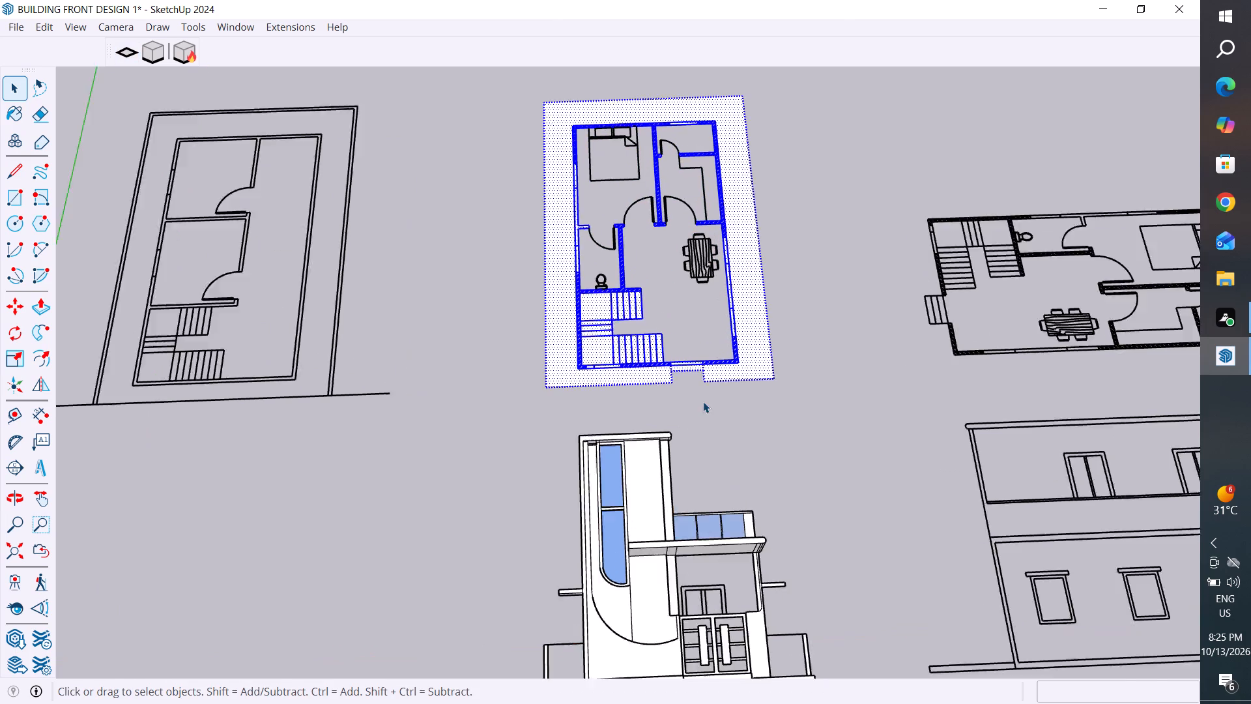
scroll(703, 402, up, 2)
middle_drag(771, 364, 733, 212)
click(702, 296)
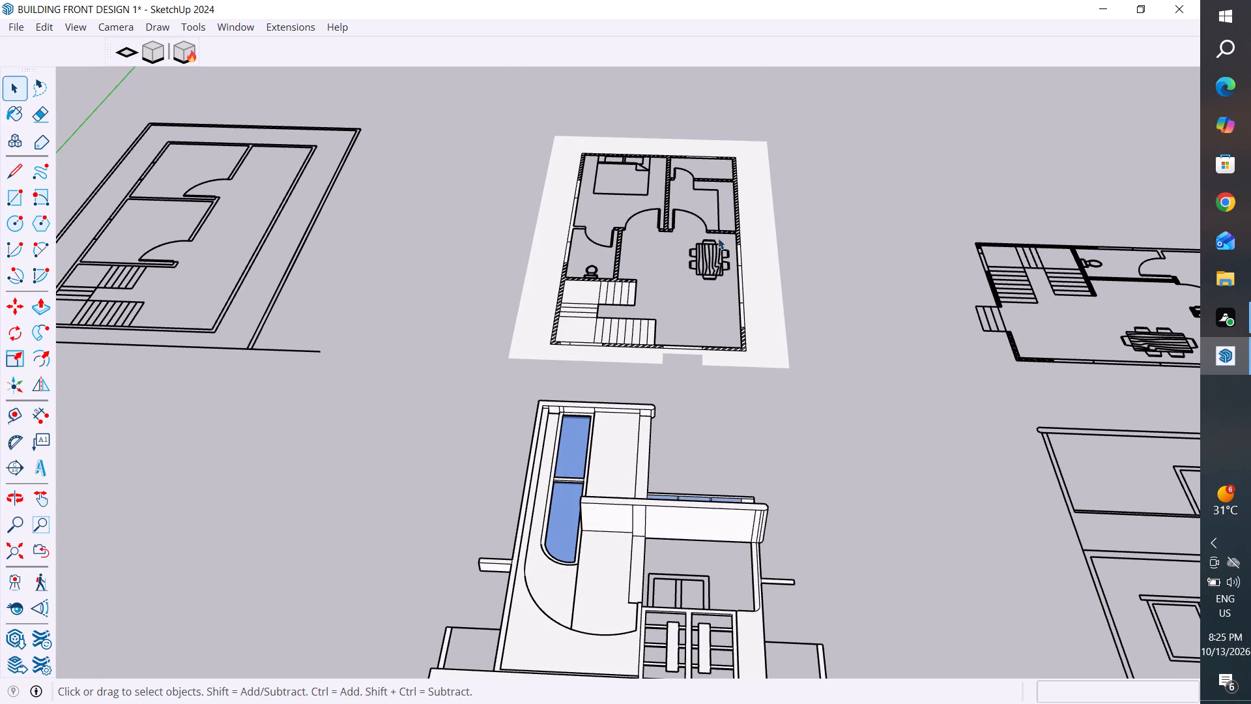
scroll(713, 199, up, 4)
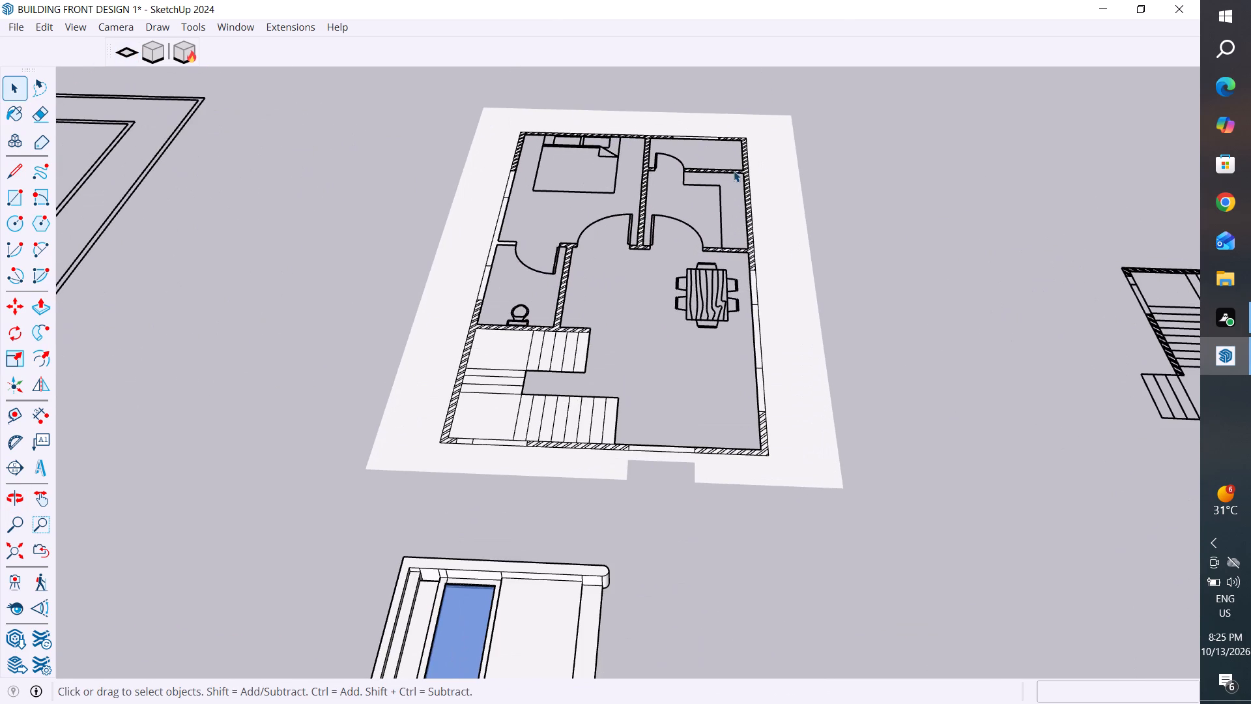
click(781, 258)
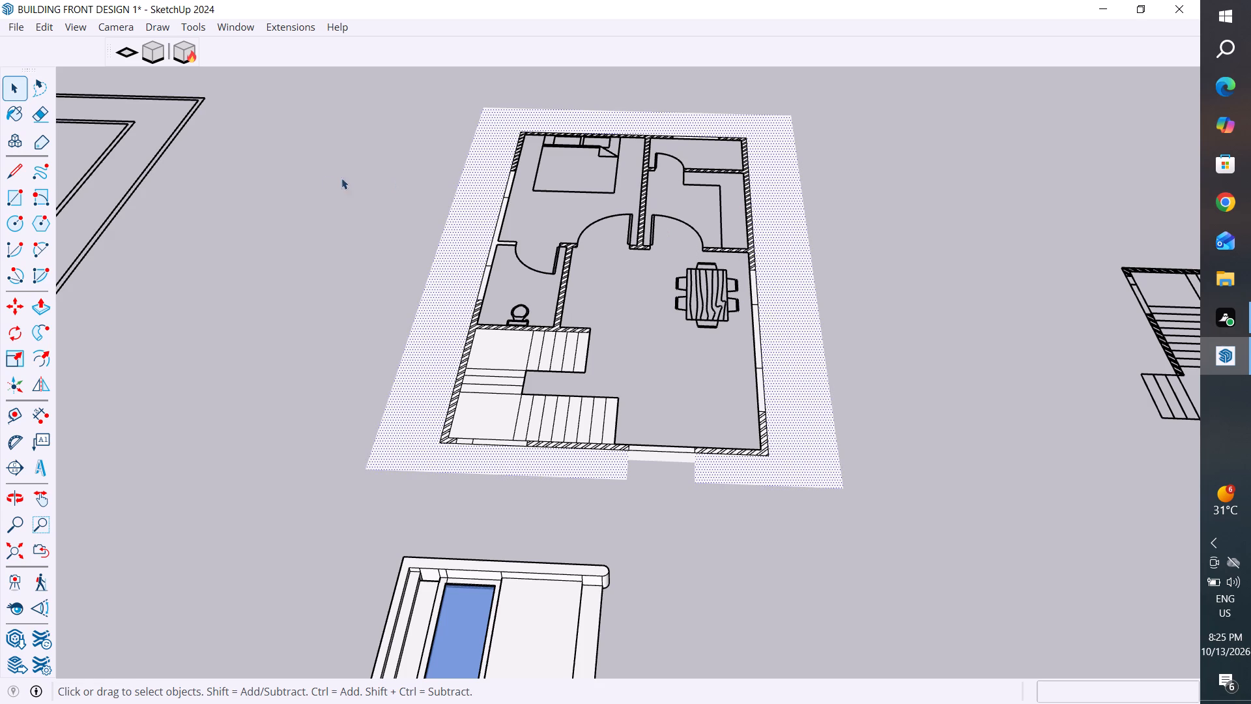
click(10, 194)
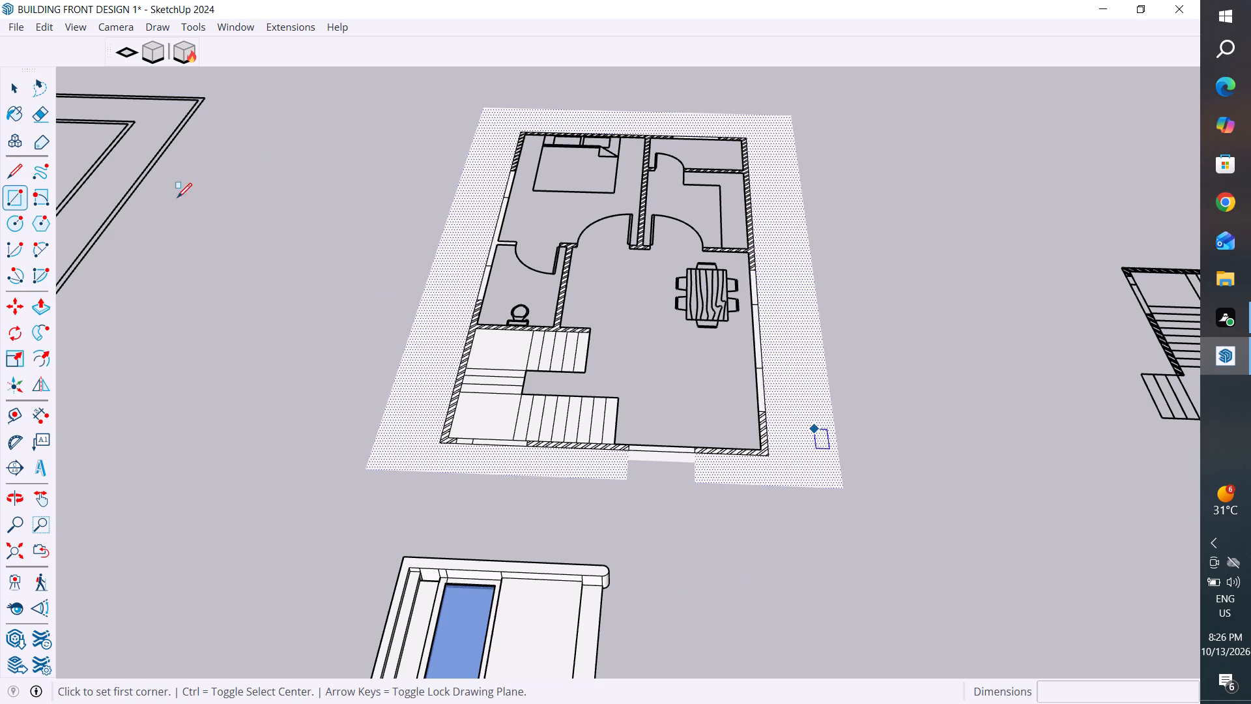
click(10, 85)
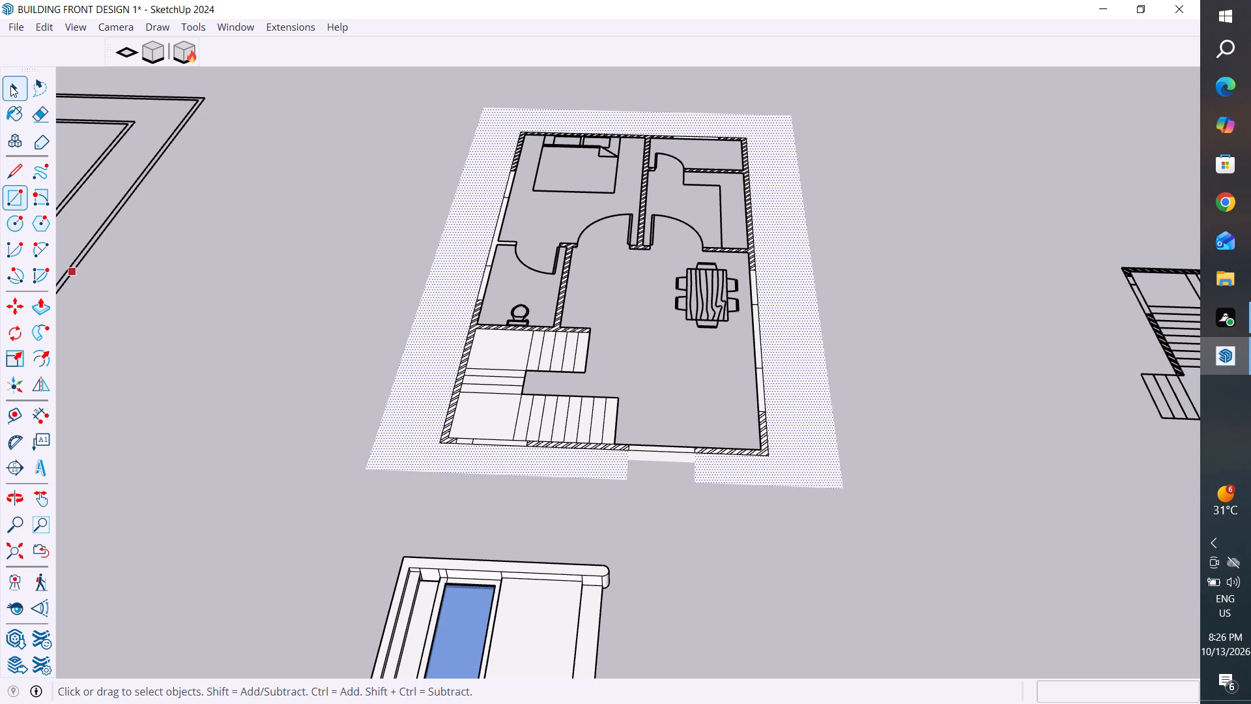
click(766, 462)
click(943, 432)
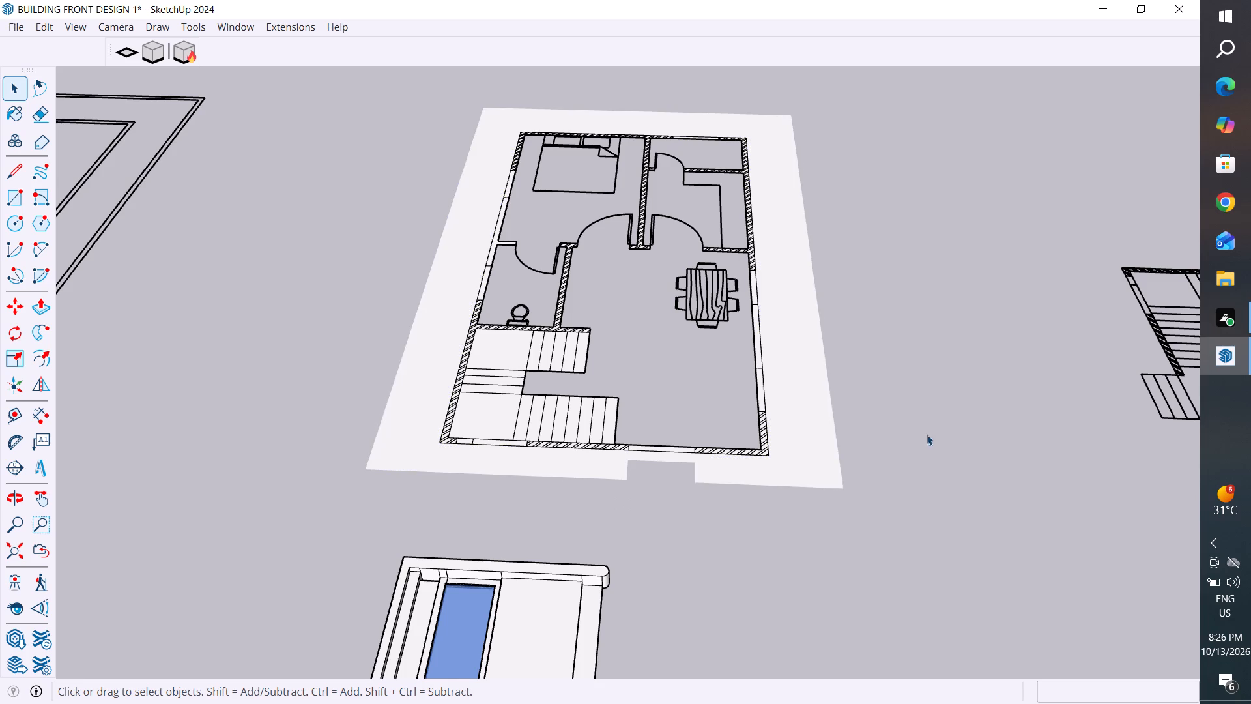
click(809, 426)
key(Delete)
Delete the face covering the hidden entrance steps outside the front wall.
middle_drag(732, 497, 732, 503)
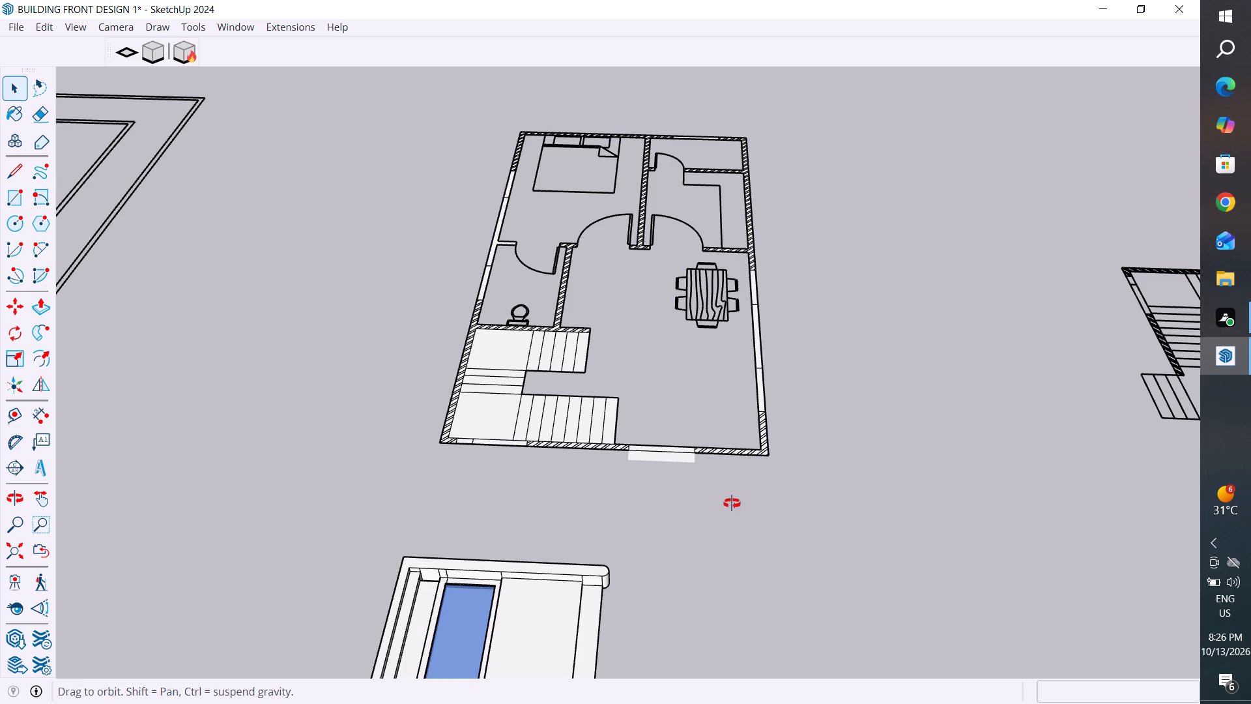
middle_drag(732, 503, 740, 589)
click(670, 496)
key(Delete)
Delete the faces of both stair landings and the three treads between them, keeping the edges.
scroll(670, 496, up, 4)
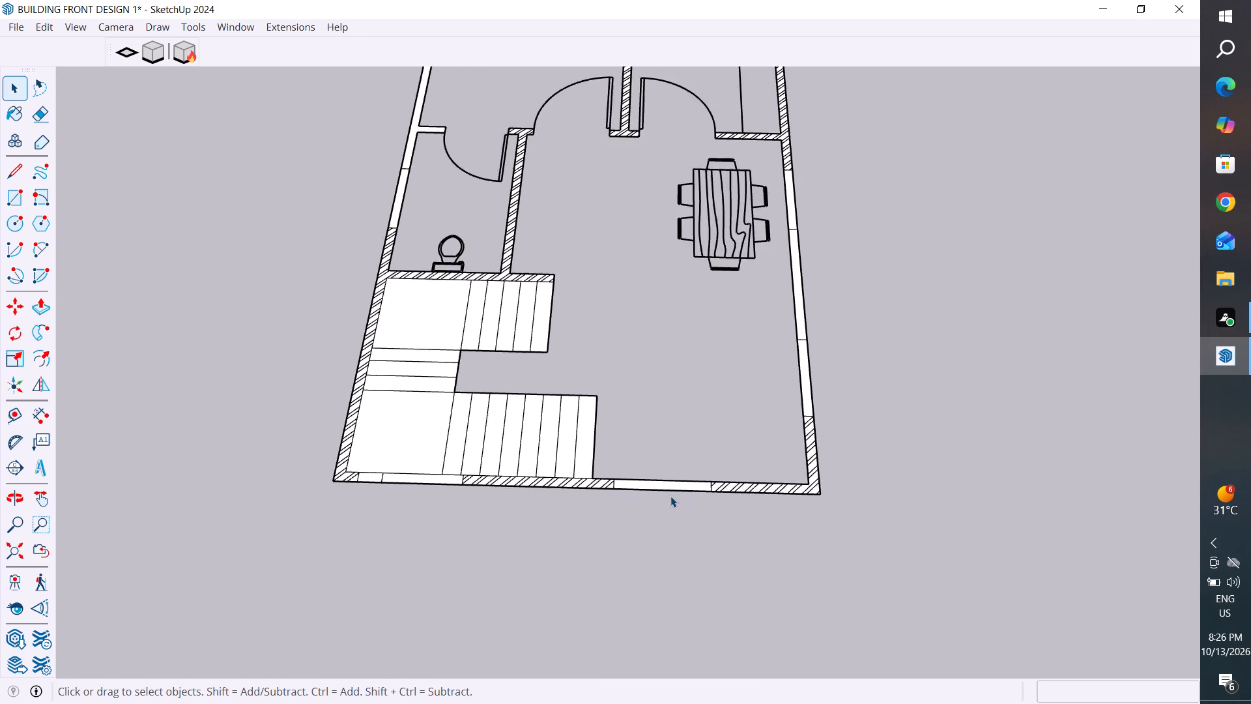
scroll(670, 496, up, 3)
click(285, 425)
key(Delete)
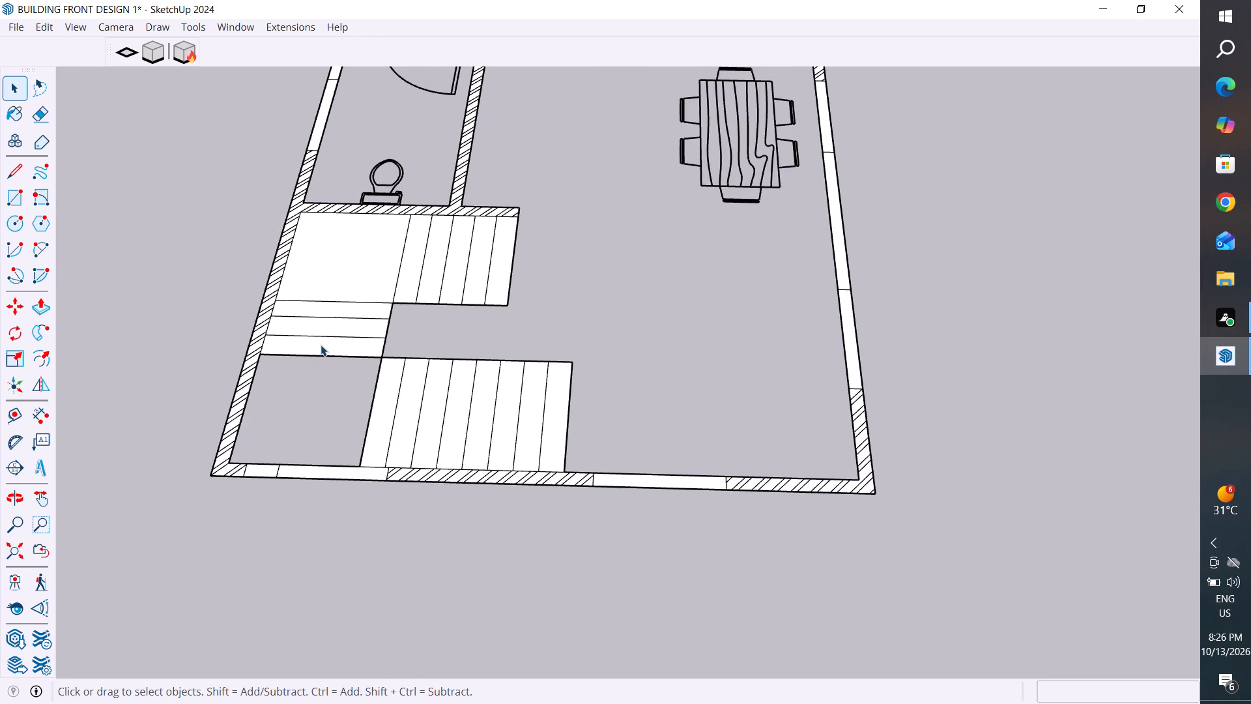
click(321, 345)
key(Delete)
click(324, 329)
key(Delete)
click(336, 312)
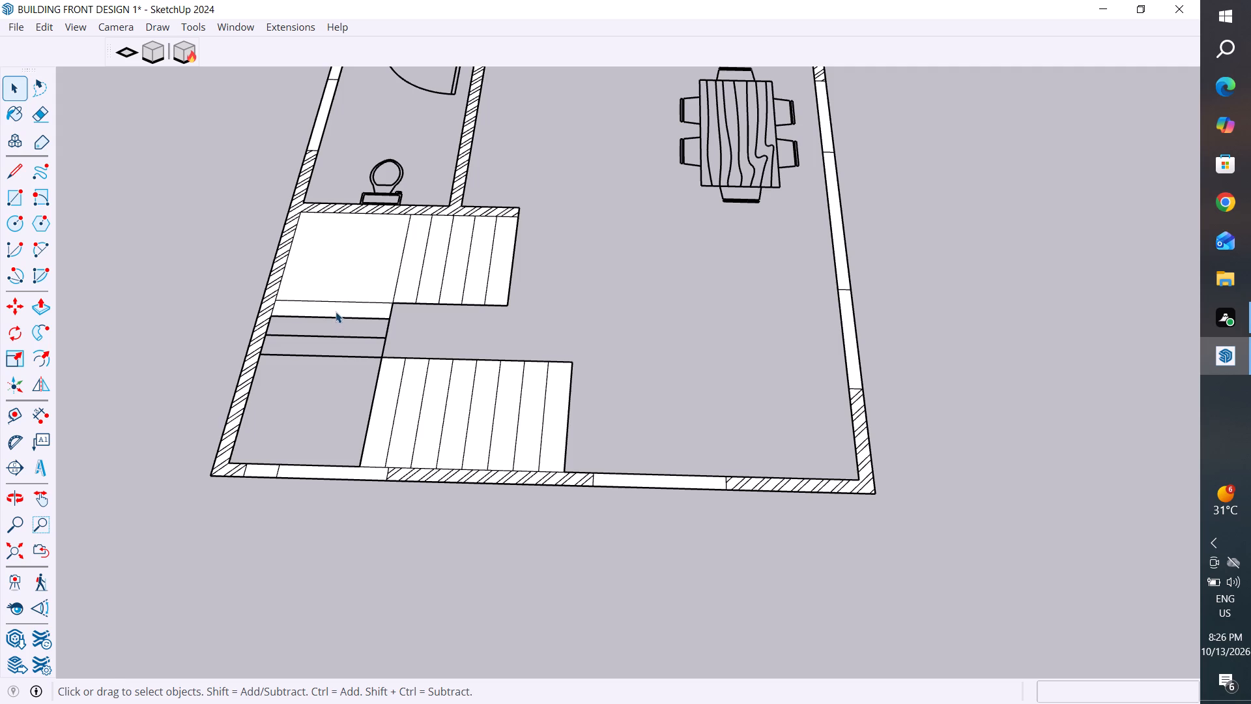
key(Delete)
click(351, 265)
key(Delete)
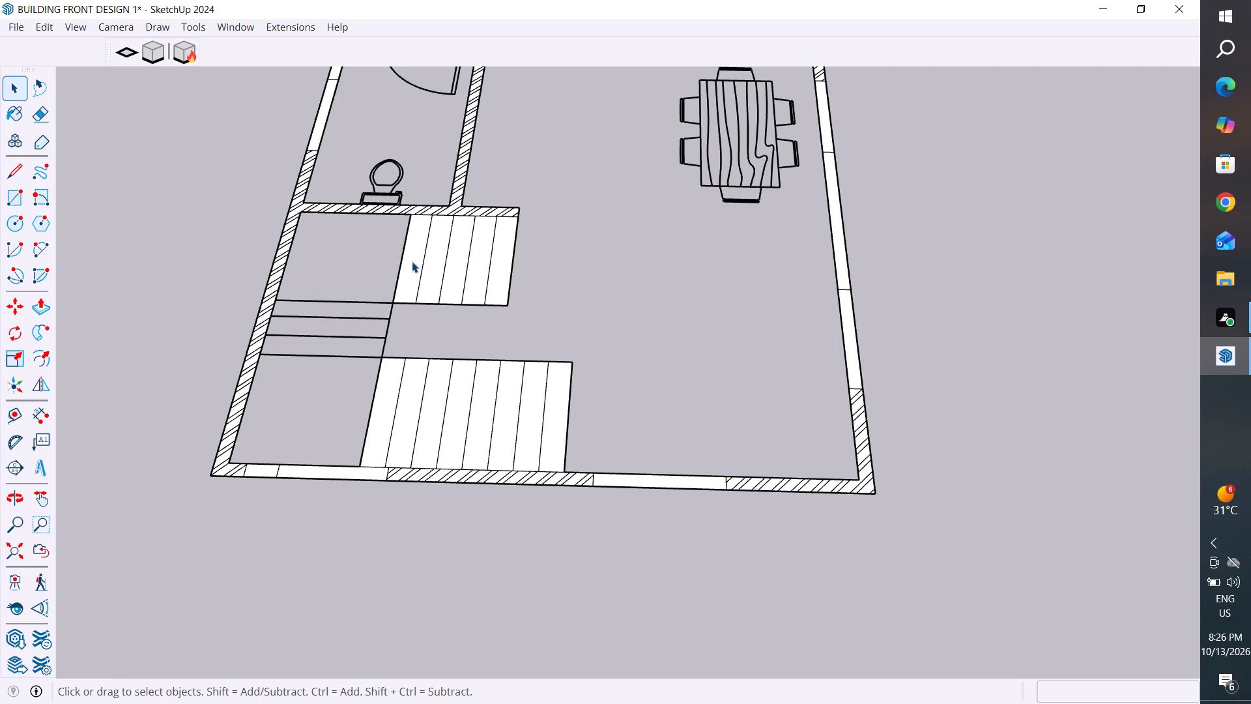
Delete the five tread faces of the upper stair flight below the toilet wall, keeping the tread lines.
click(412, 261)
key(Delete)
click(433, 274)
key(Delete)
click(453, 270)
key(Delete)
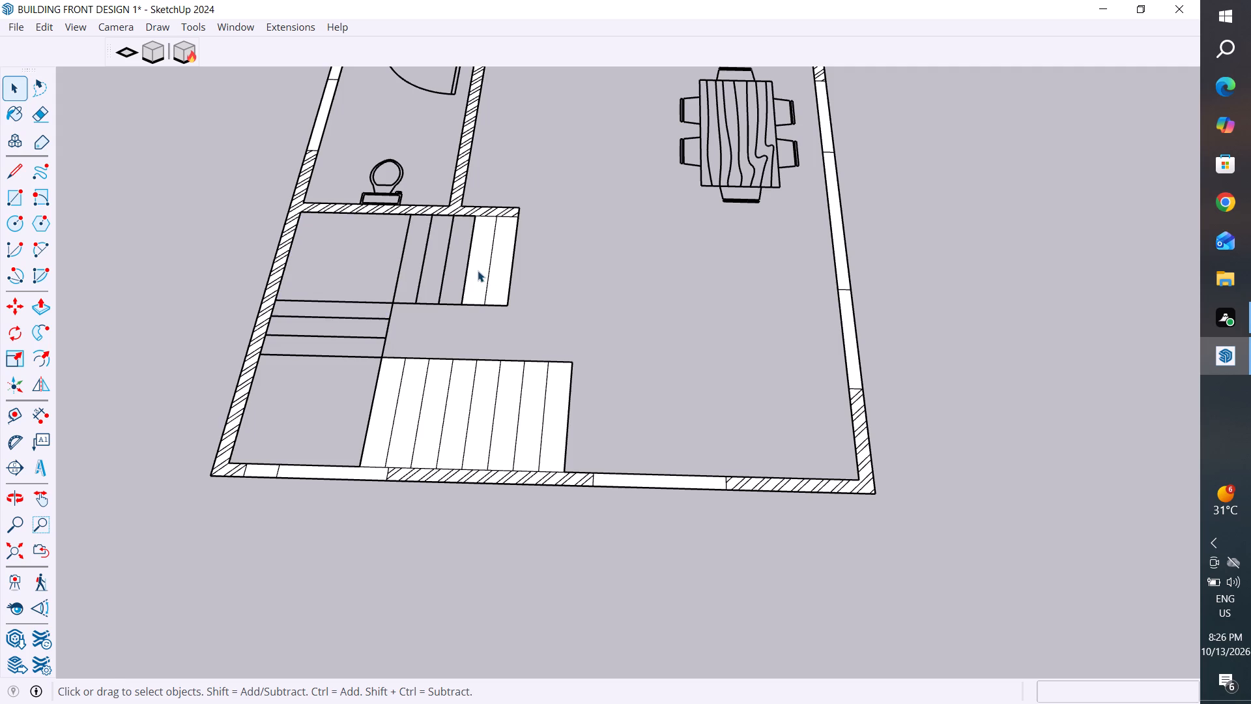
click(478, 271)
key(Delete)
click(497, 274)
key(Delete)
Delete the first two tread faces of the lower stair flight next to the landing.
scroll(392, 469, up, 4)
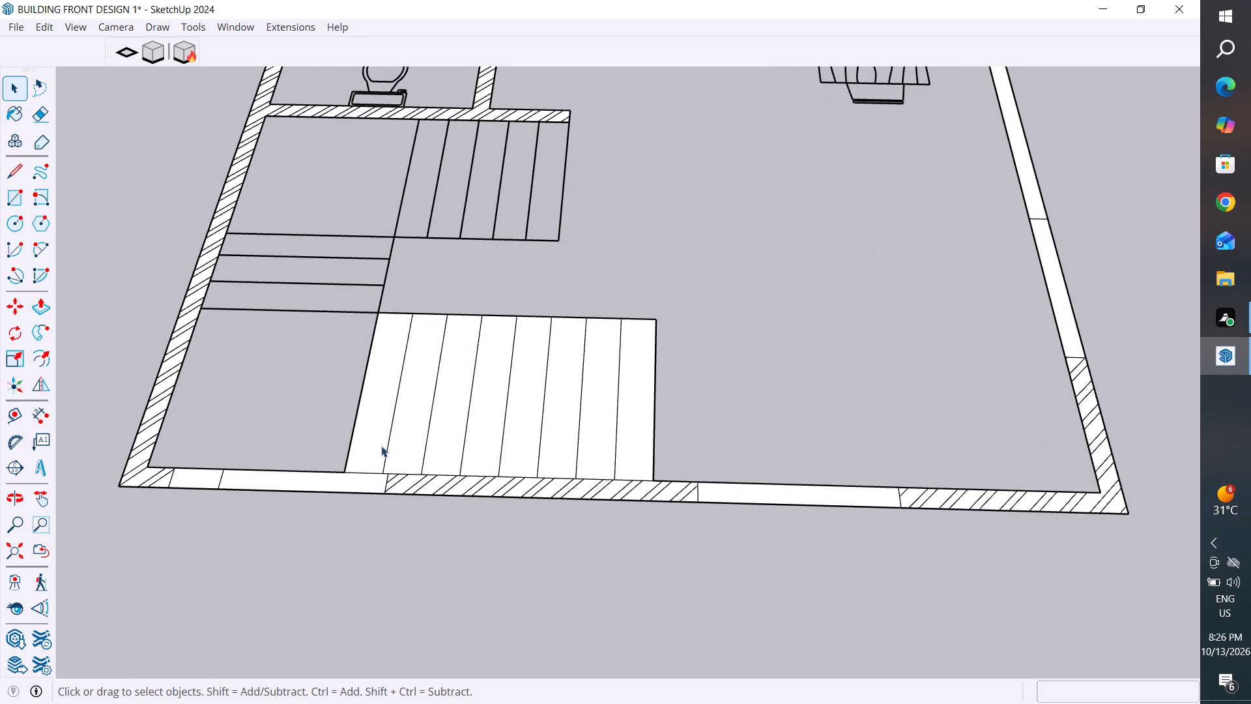
click(372, 428)
key(Delete)
click(405, 430)
key(Delete)
key(Delete)
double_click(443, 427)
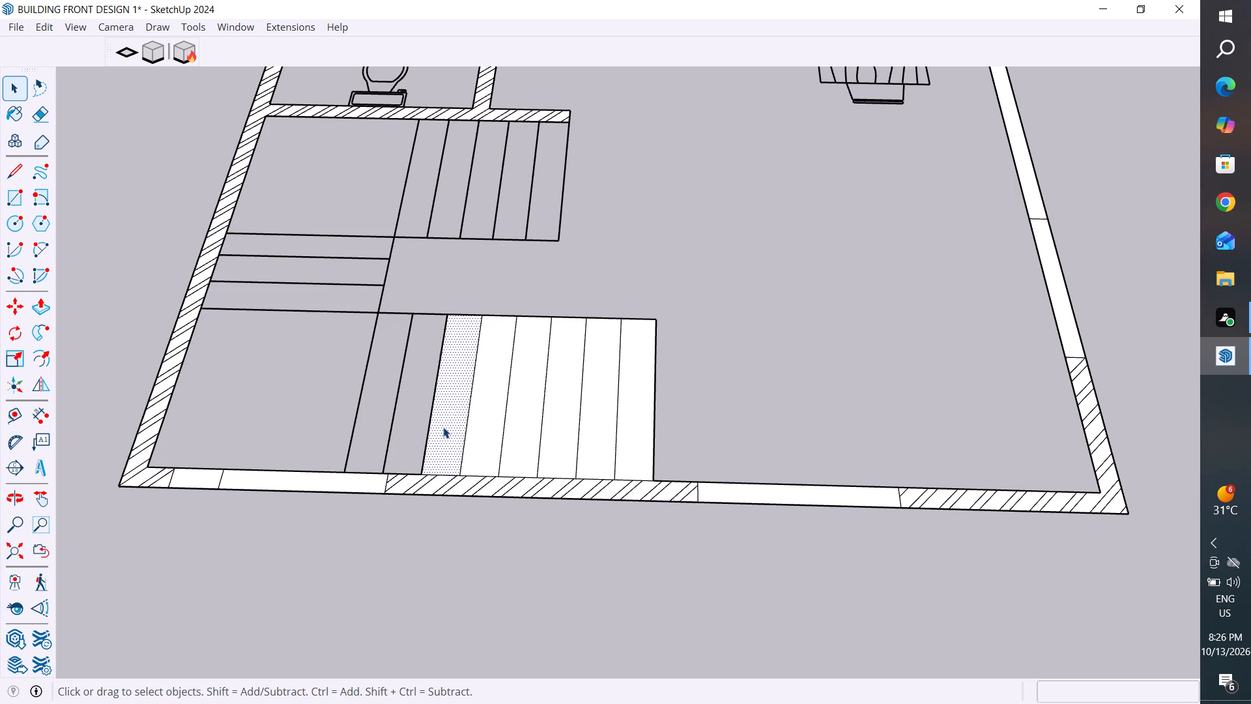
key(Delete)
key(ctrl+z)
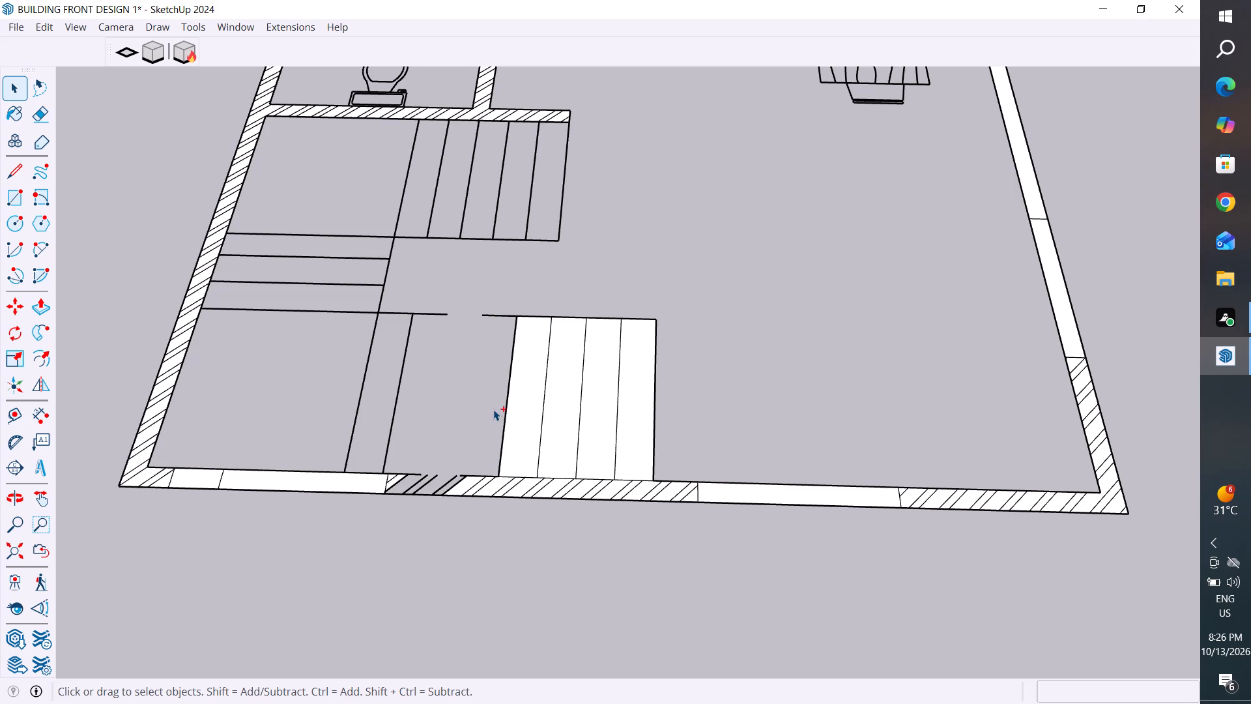
Delete the six remaining tread faces of the lower stair flight along the front wall, keeping the tread lines.
ctrl+click(493, 409)
click(453, 396)
key(Delete)
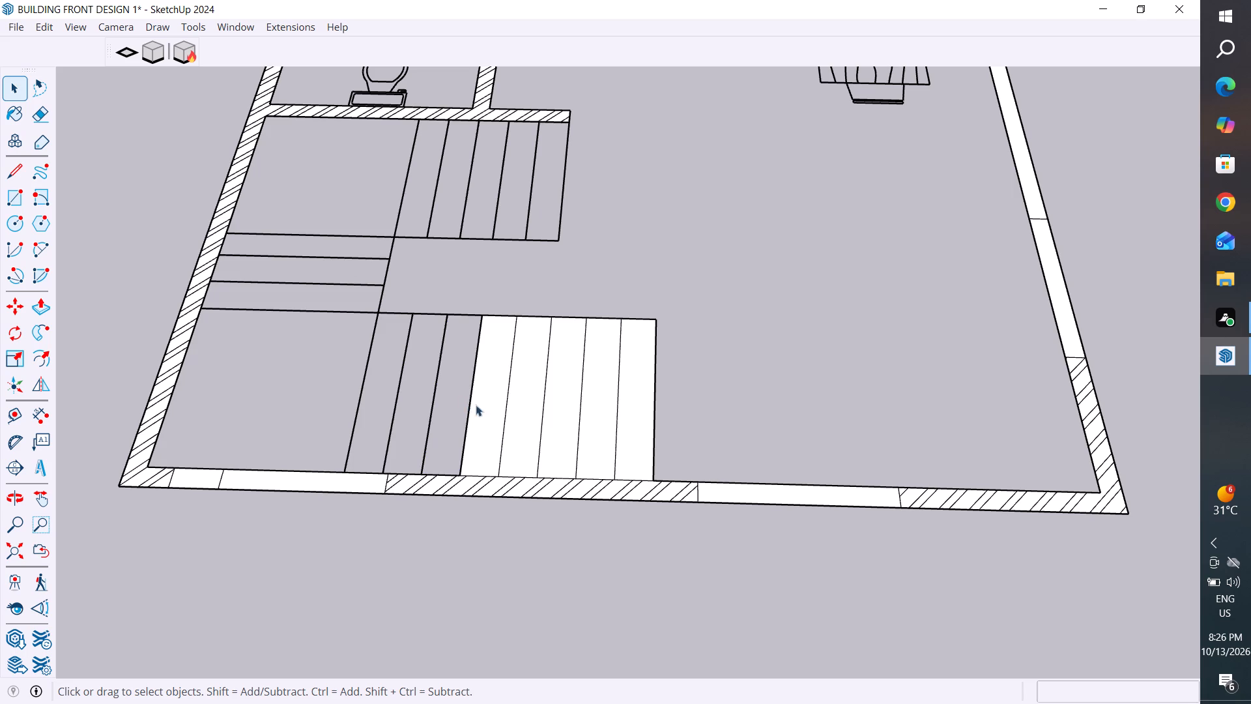
click(485, 399)
key(Delete)
click(528, 411)
key(Delete)
click(558, 411)
key(Delete)
click(593, 413)
key(Delete)
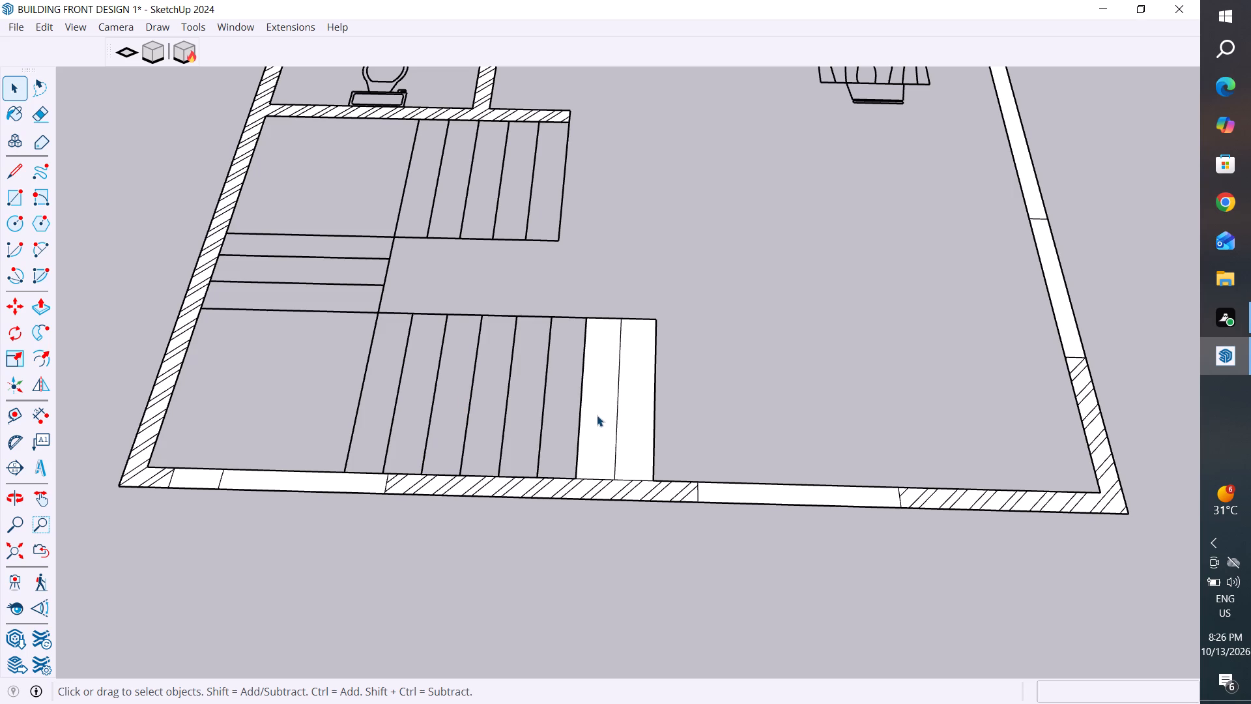
click(644, 425)
key(Delete)
Hide the dining table and chairs component in the large room of the floor plan.
scroll(663, 544, down, 12)
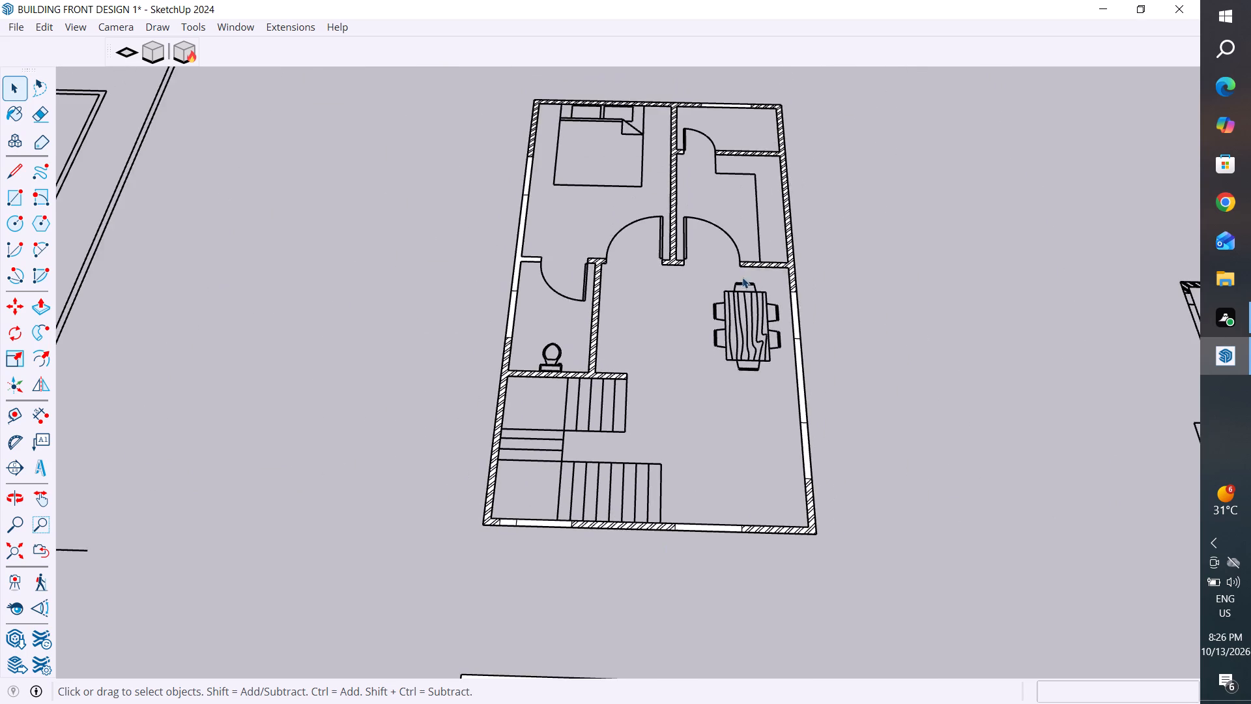
scroll(814, 256, up, 4)
scroll(714, 298, up, 2)
middle_drag(560, 471, 566, 637)
scroll(622, 495, down, 10)
scroll(659, 201, up, 4)
scroll(727, 303, down, 5)
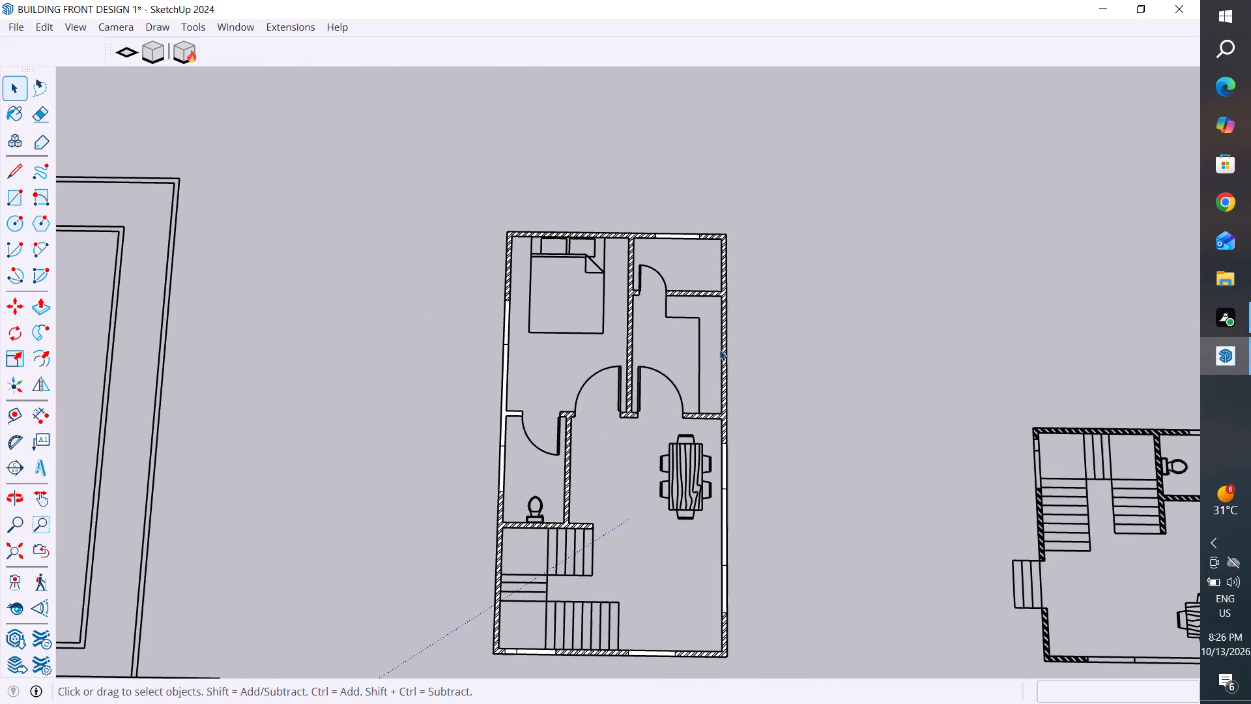
scroll(705, 489, up, 4)
drag(718, 411, 655, 523)
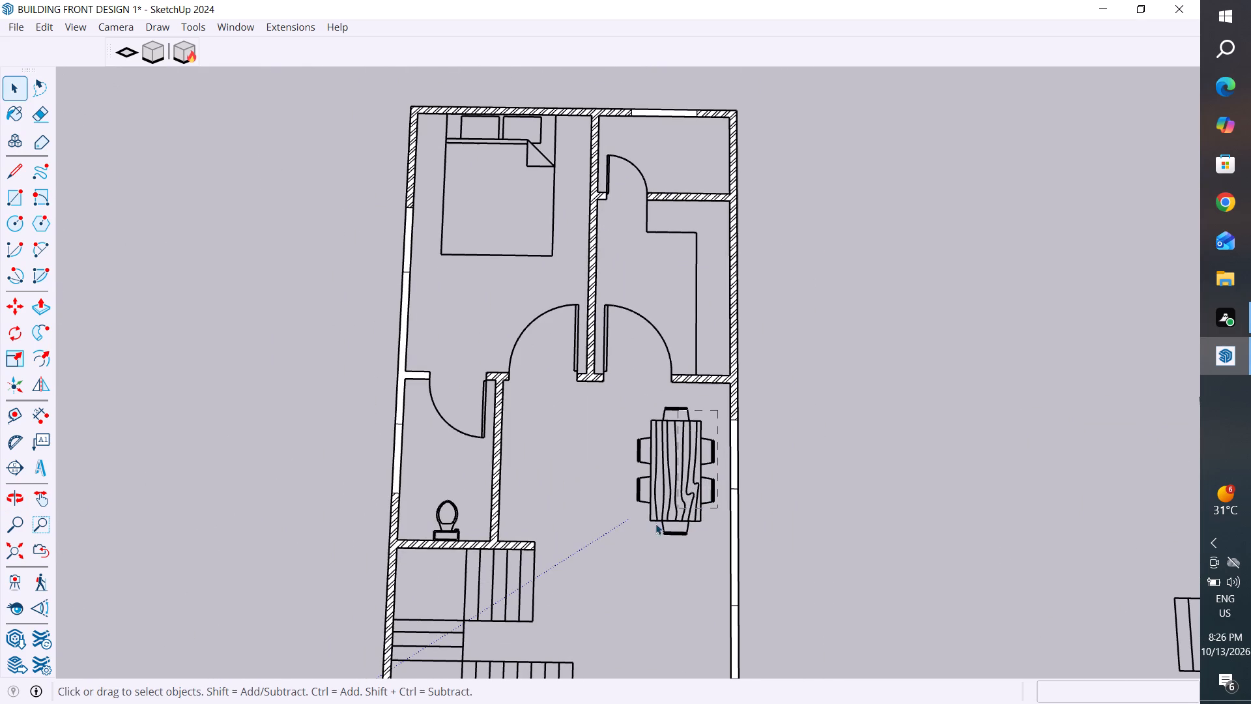
drag(655, 523, 619, 532)
right_click(661, 480)
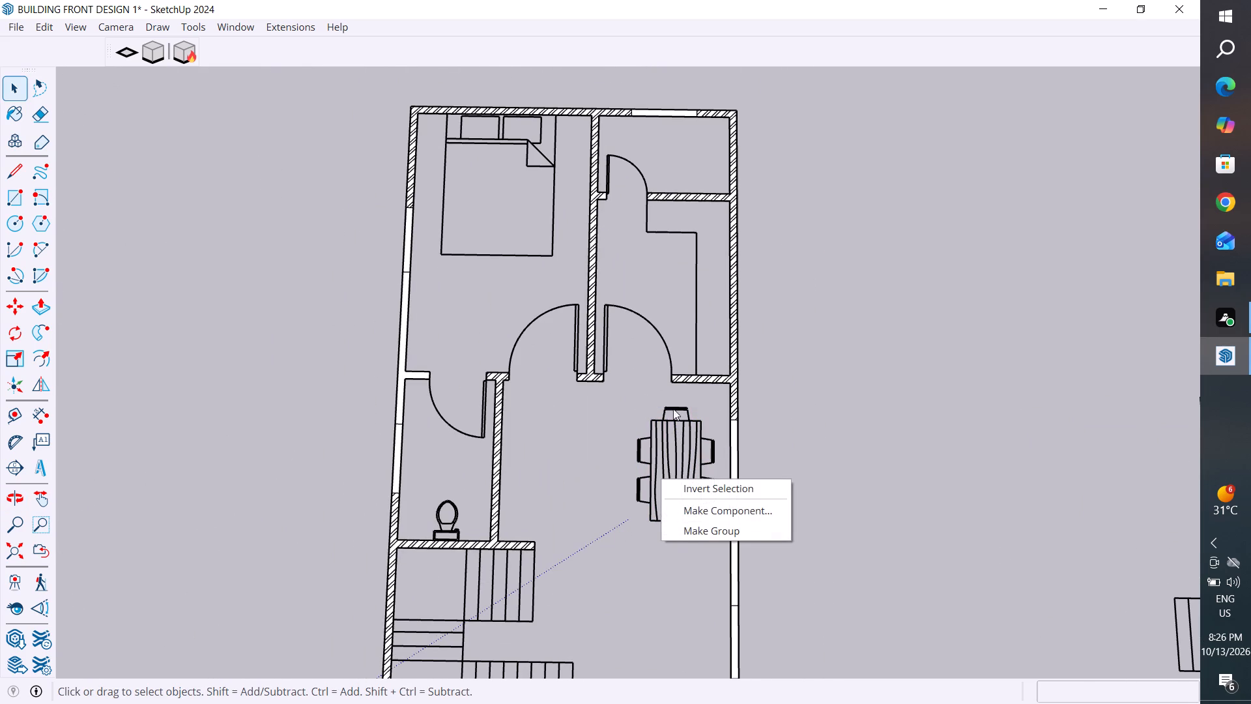
click(678, 400)
click(676, 445)
right_click(676, 445)
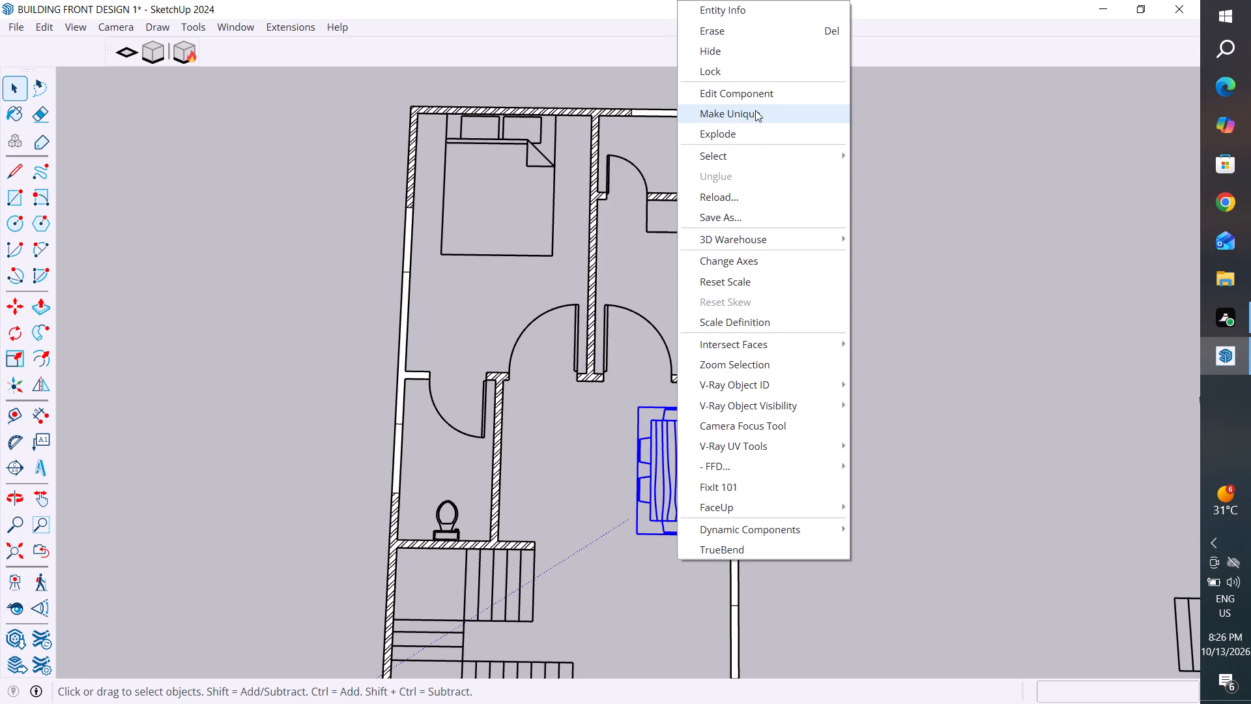
click(756, 53)
Hide the bed component against the rear wall of the bedroom.
scroll(636, 502, down, 4)
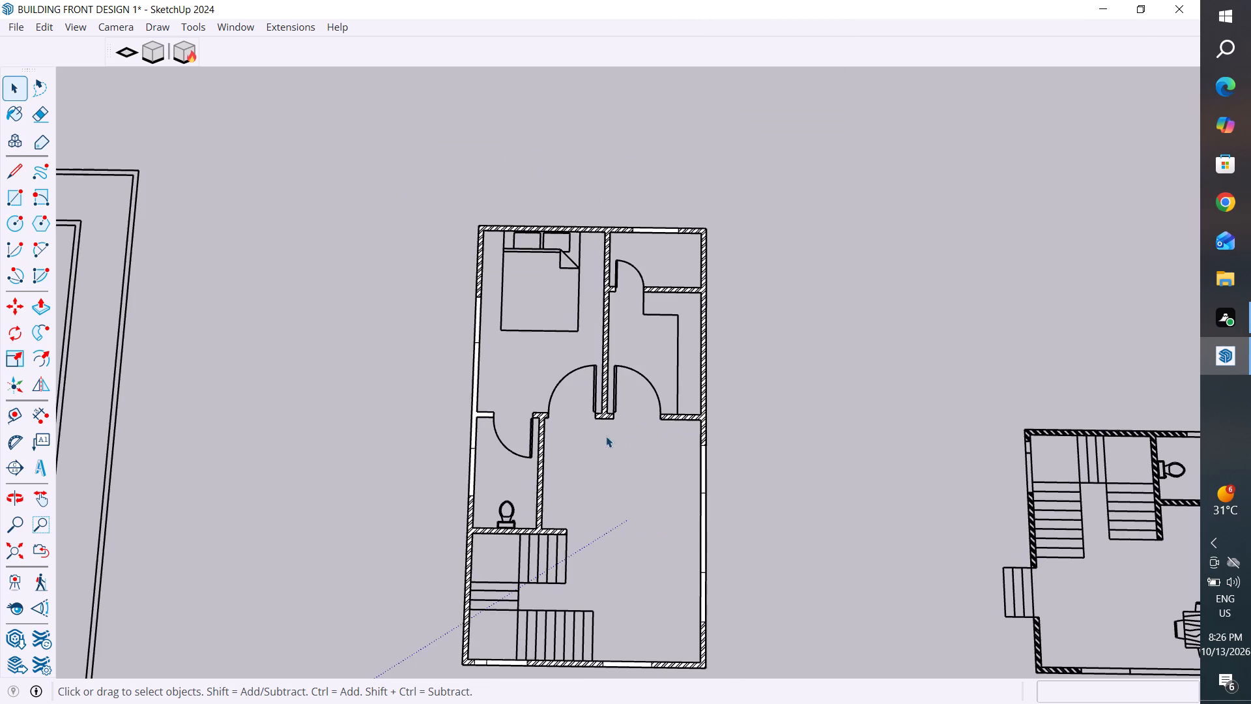
scroll(515, 425, up, 2)
drag(603, 211, 524, 329)
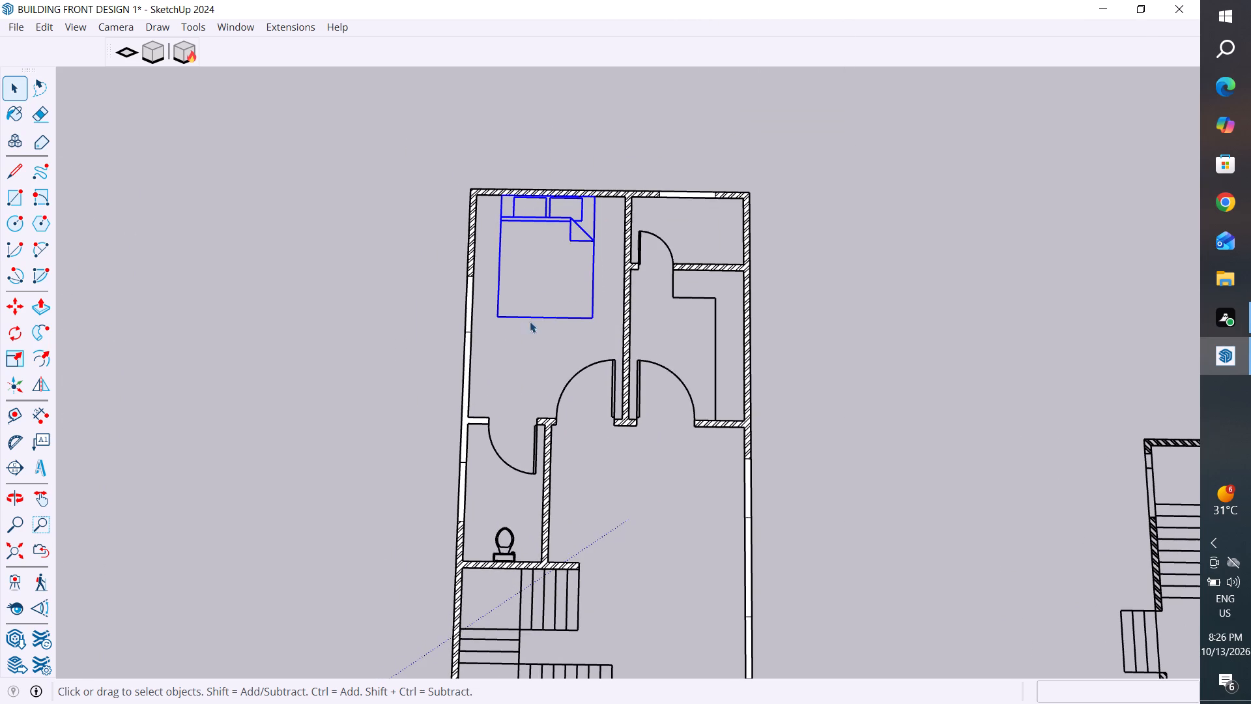
right_click(571, 221)
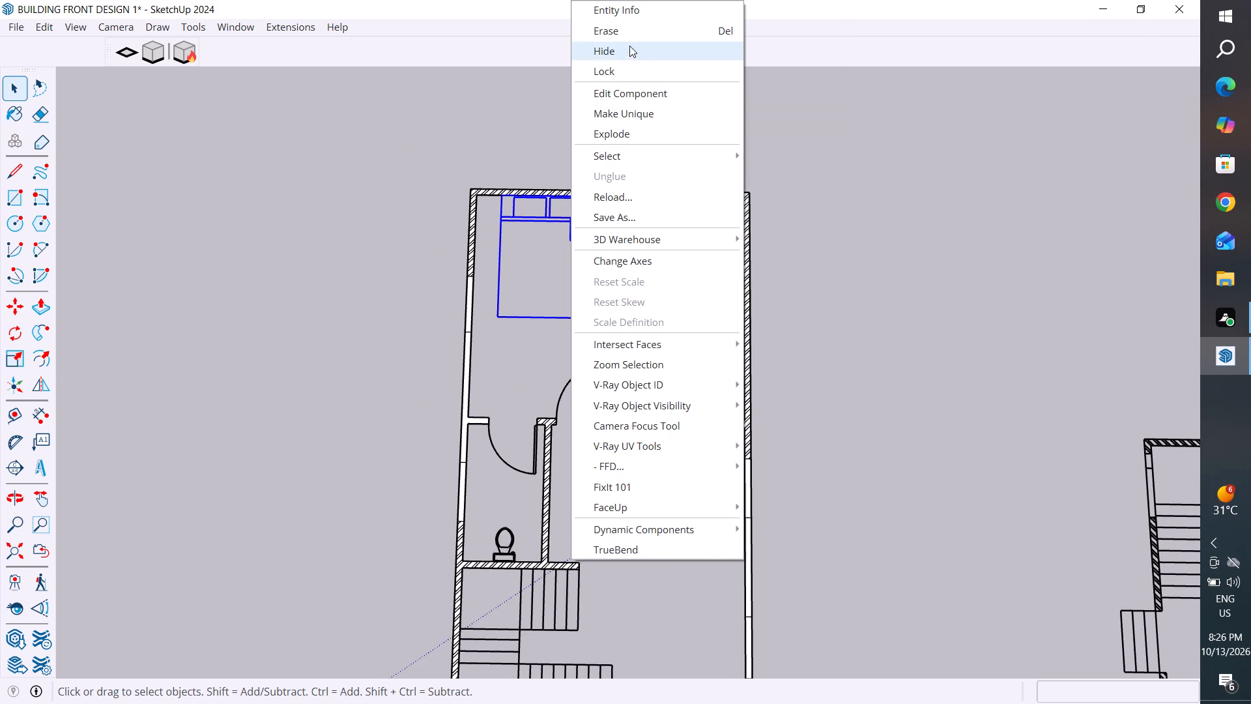
click(629, 46)
Hide the toilet fixture component in the small room behind the stairs, making sure it is unlocked.
scroll(586, 471, down, 5)
scroll(551, 573, up, 9)
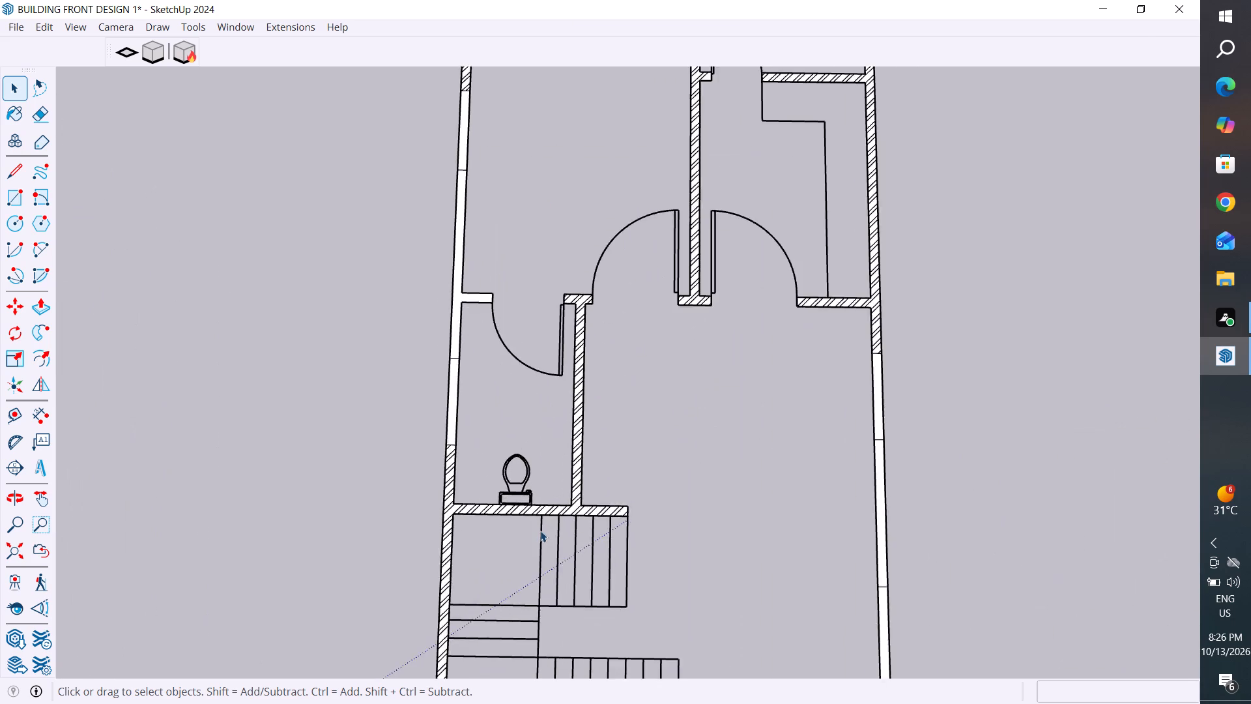
scroll(540, 531, up, 2)
drag(541, 421, 473, 483)
right_click(495, 478)
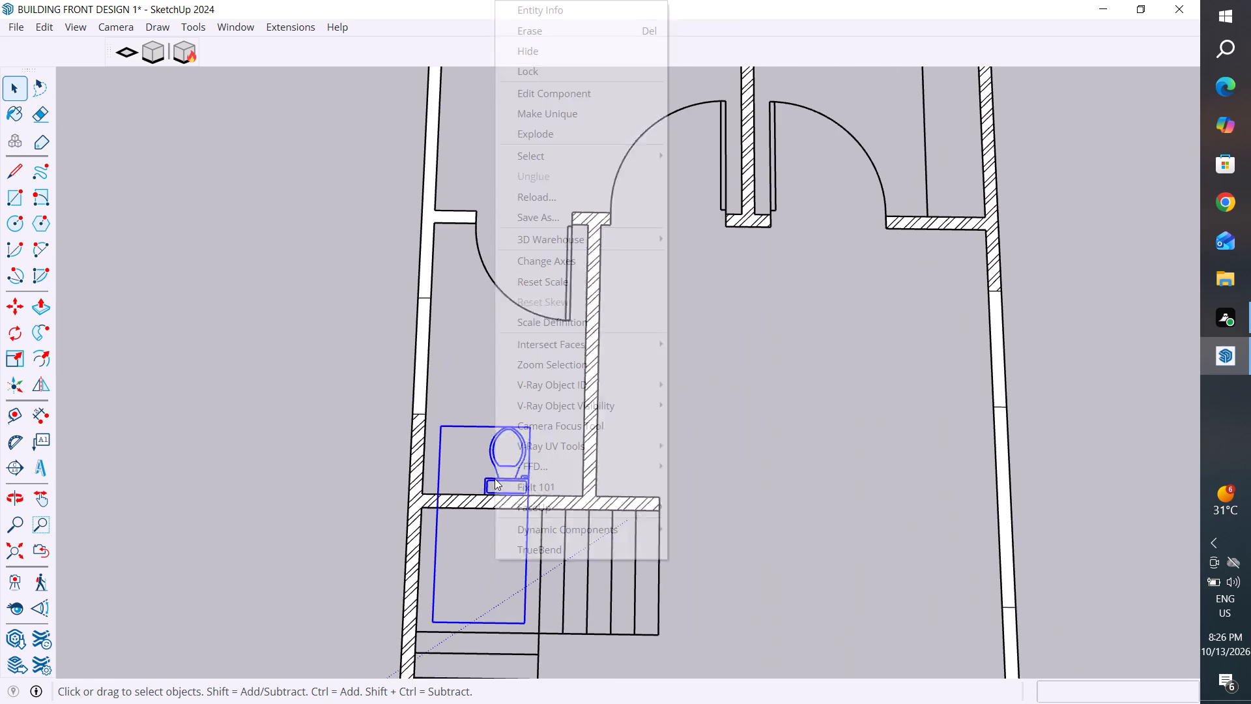
click(566, 68)
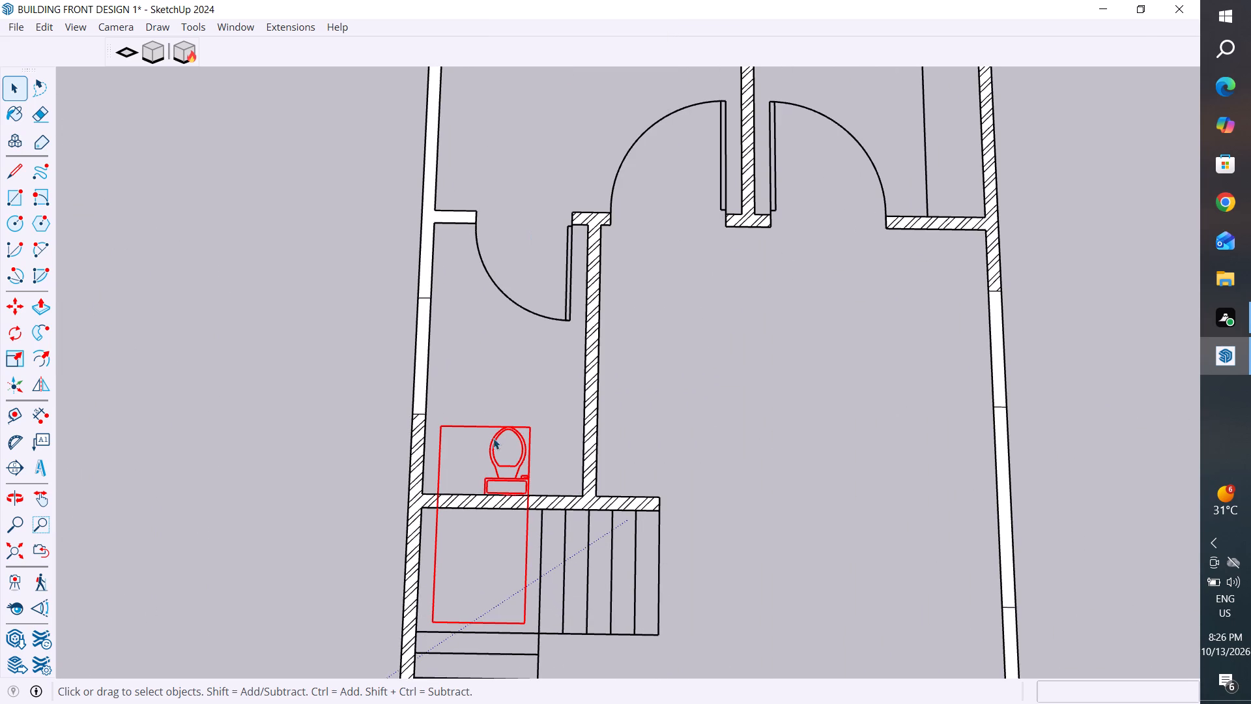
click(513, 470)
right_click(513, 470)
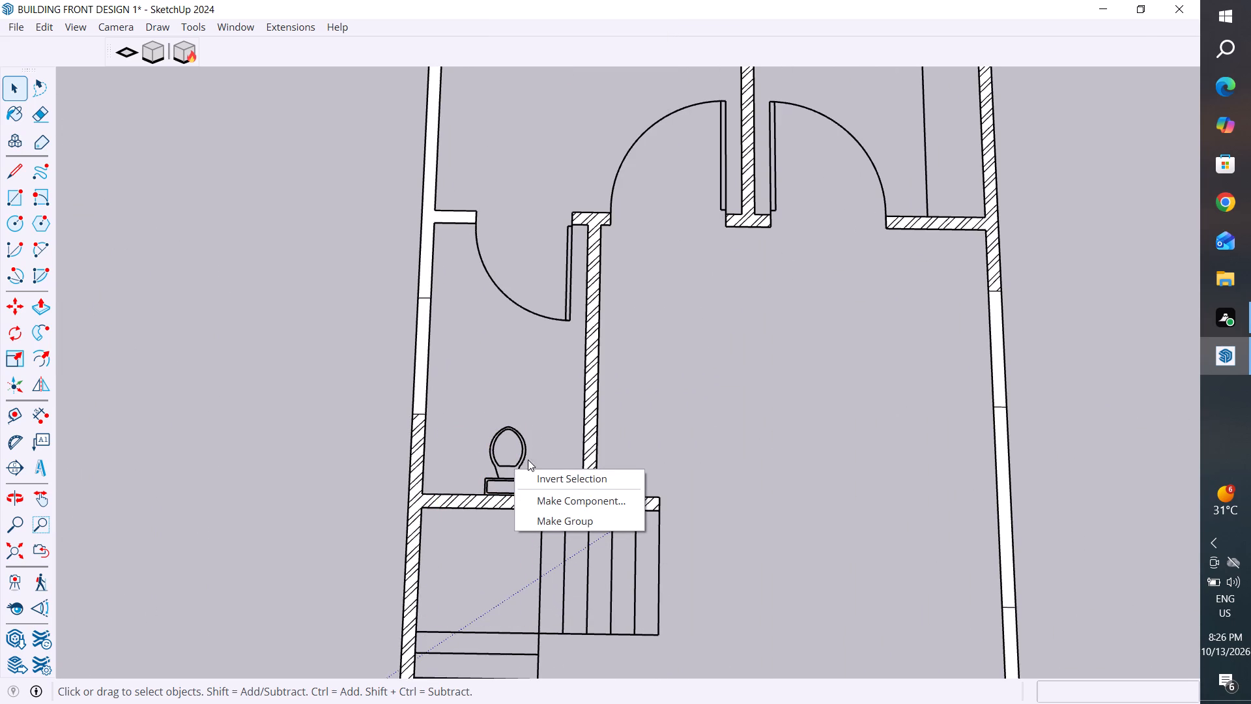
click(523, 453)
right_click(523, 453)
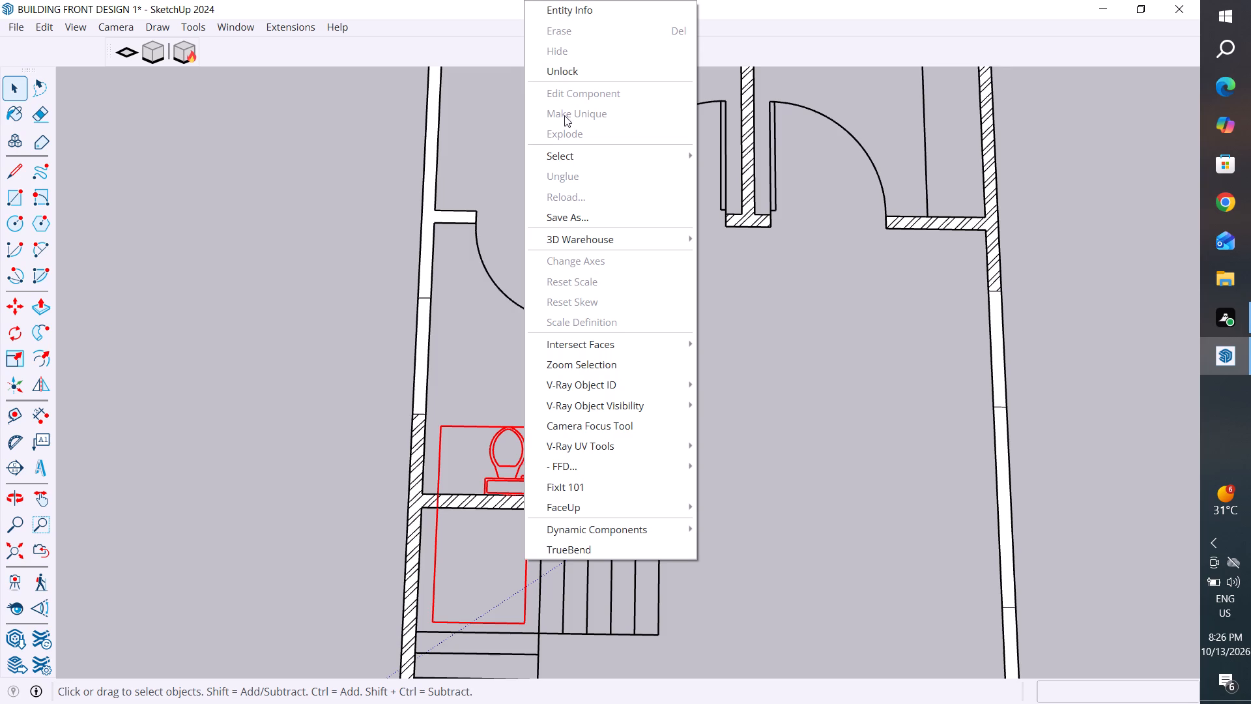
click(560, 74)
right_click(506, 468)
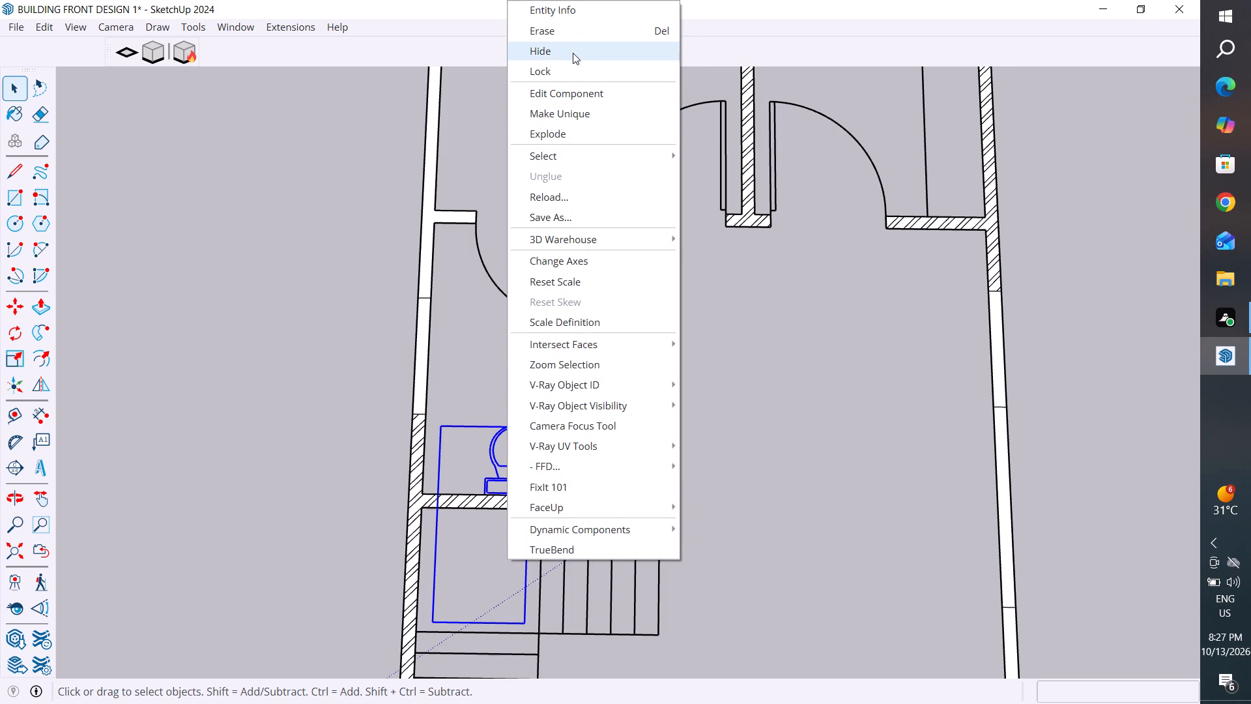
click(573, 53)
Hide the door component with its swing arc at the toilet room entrance.
scroll(540, 317, down, 4)
scroll(547, 306, up, 4)
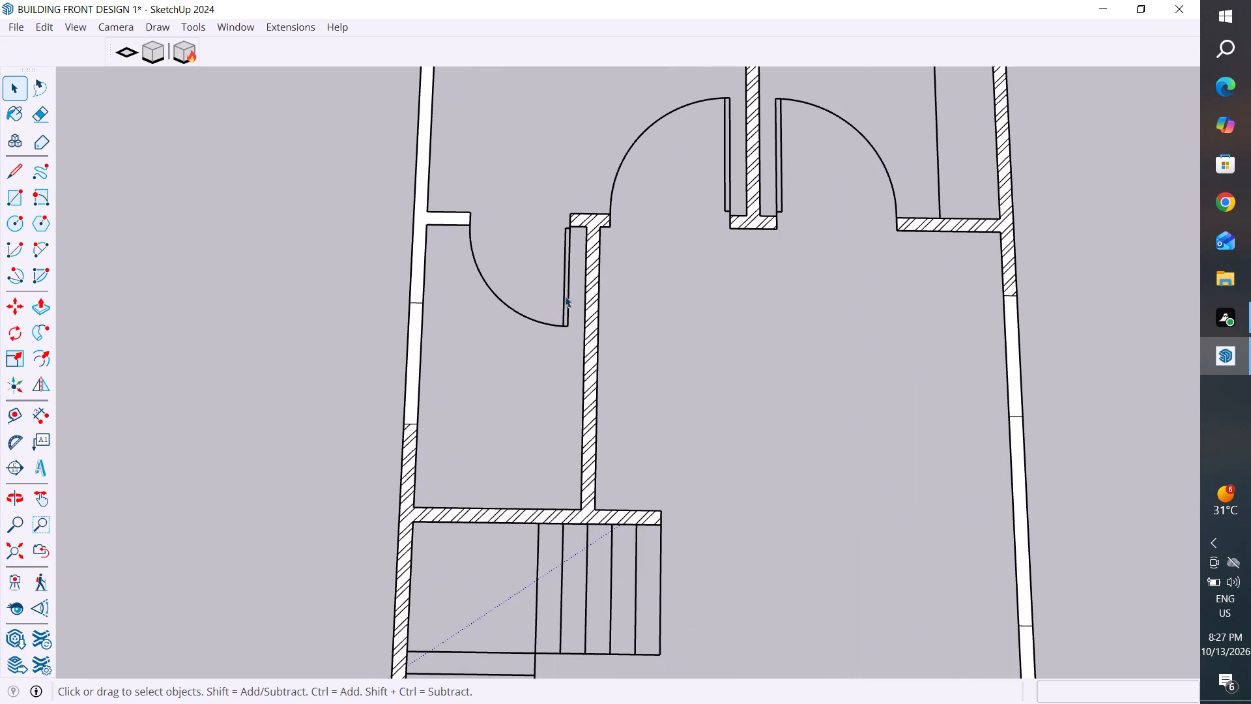
drag(574, 254, 452, 367)
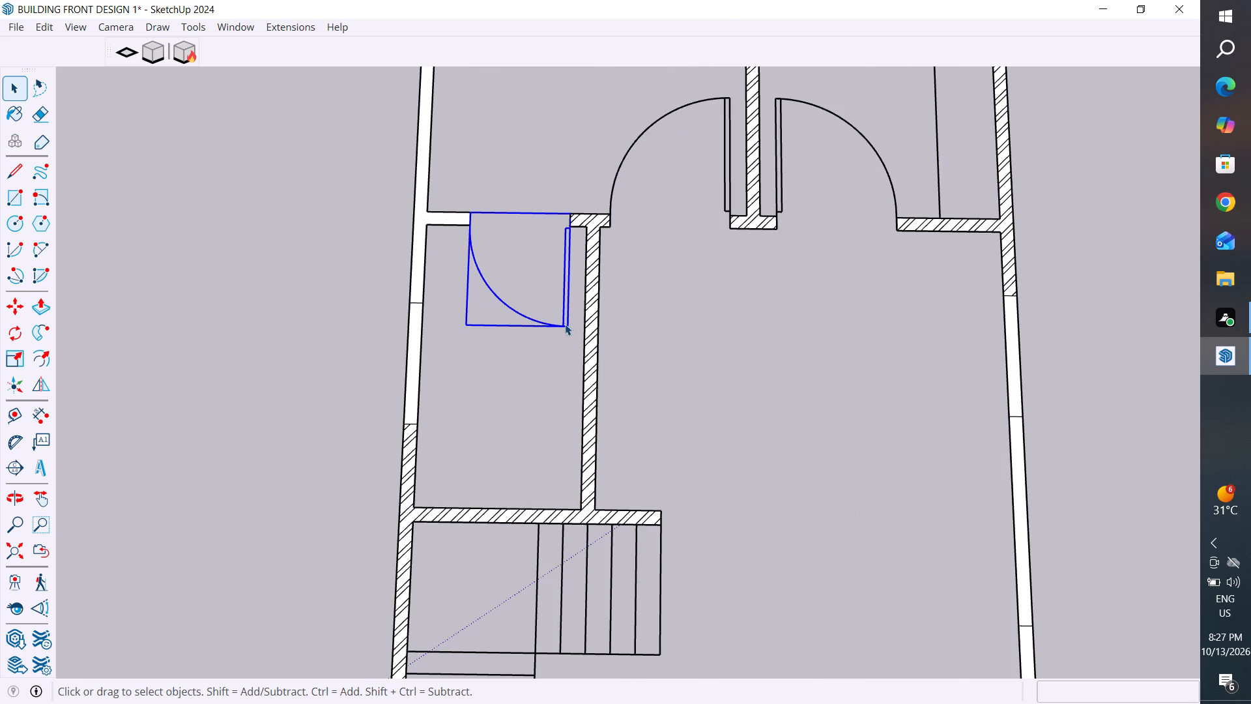
right_click(565, 324)
click(631, 45)
Hide the door component with its swing arc between the bedroom and the large room.
scroll(690, 334, down, 5)
scroll(712, 179, up, 5)
drag(725, 168, 556, 300)
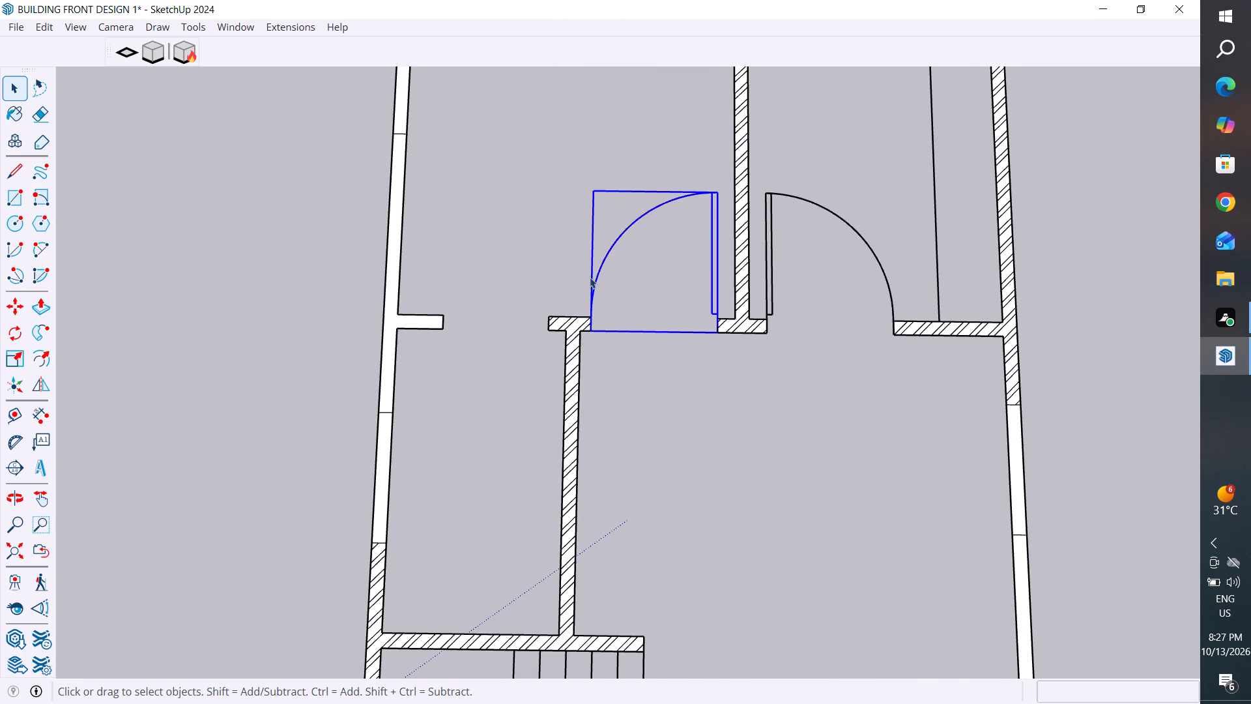
right_click(715, 212)
click(691, 175)
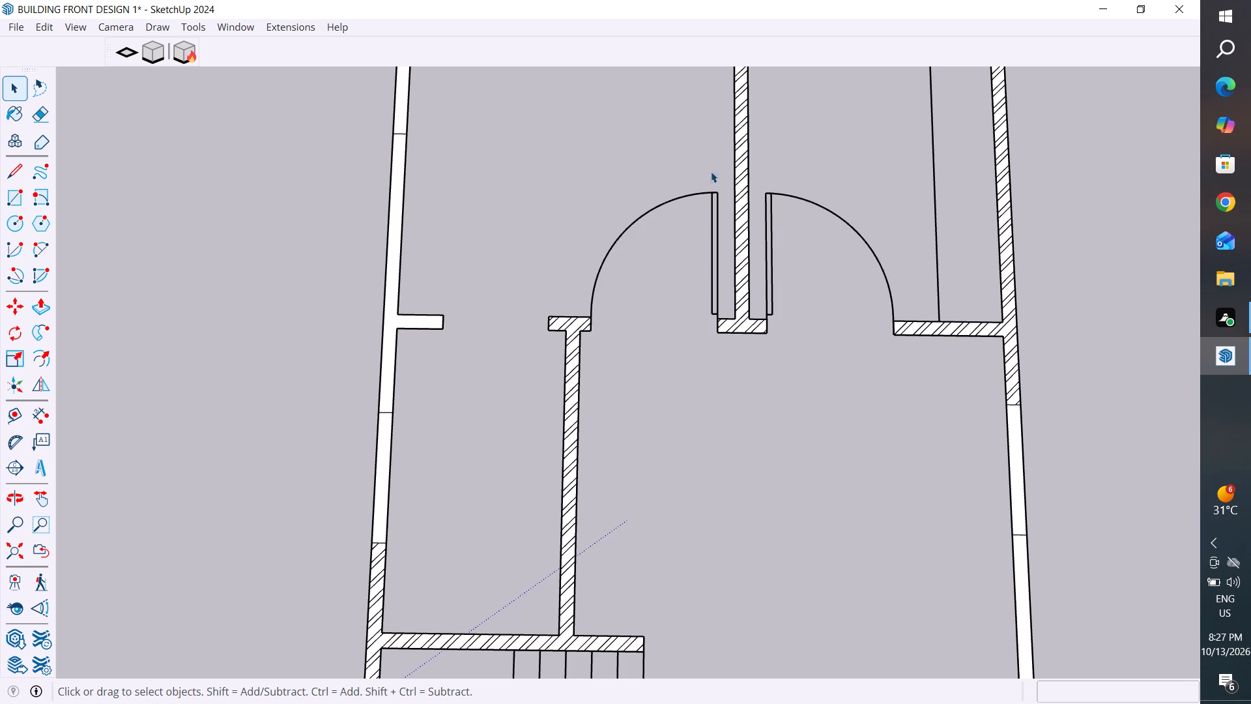
drag(723, 175, 602, 266)
right_click(717, 300)
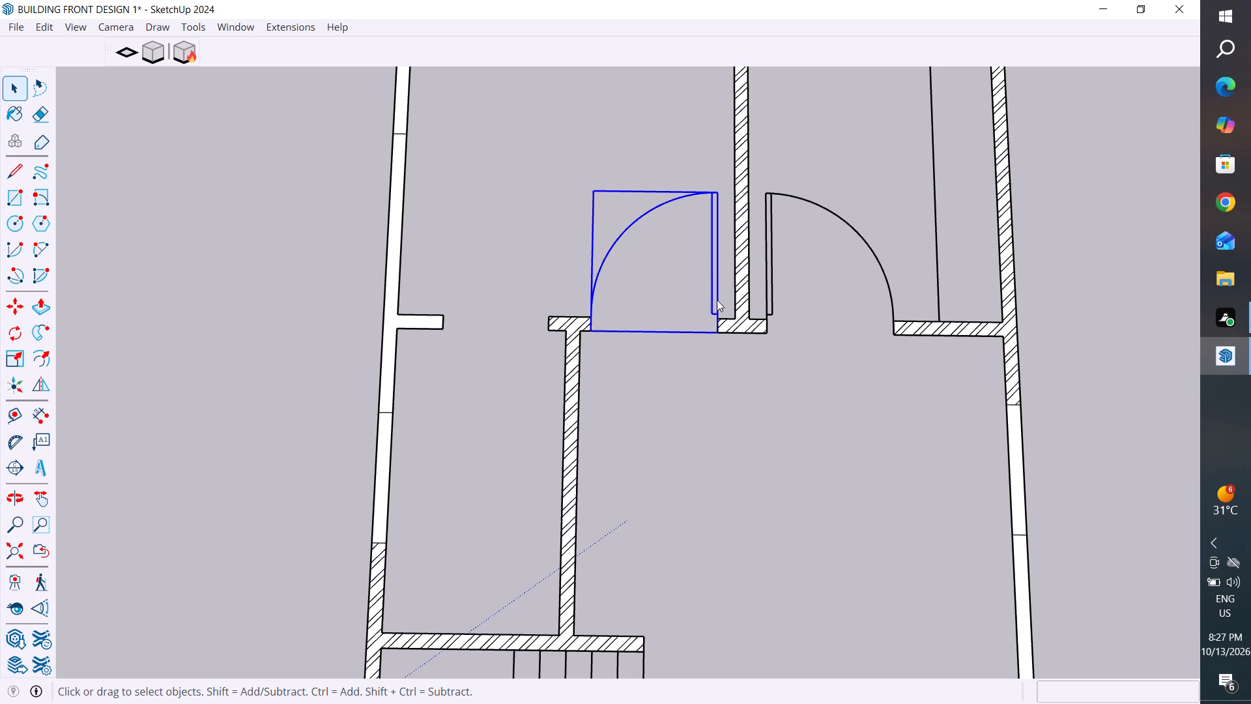
click(784, 53)
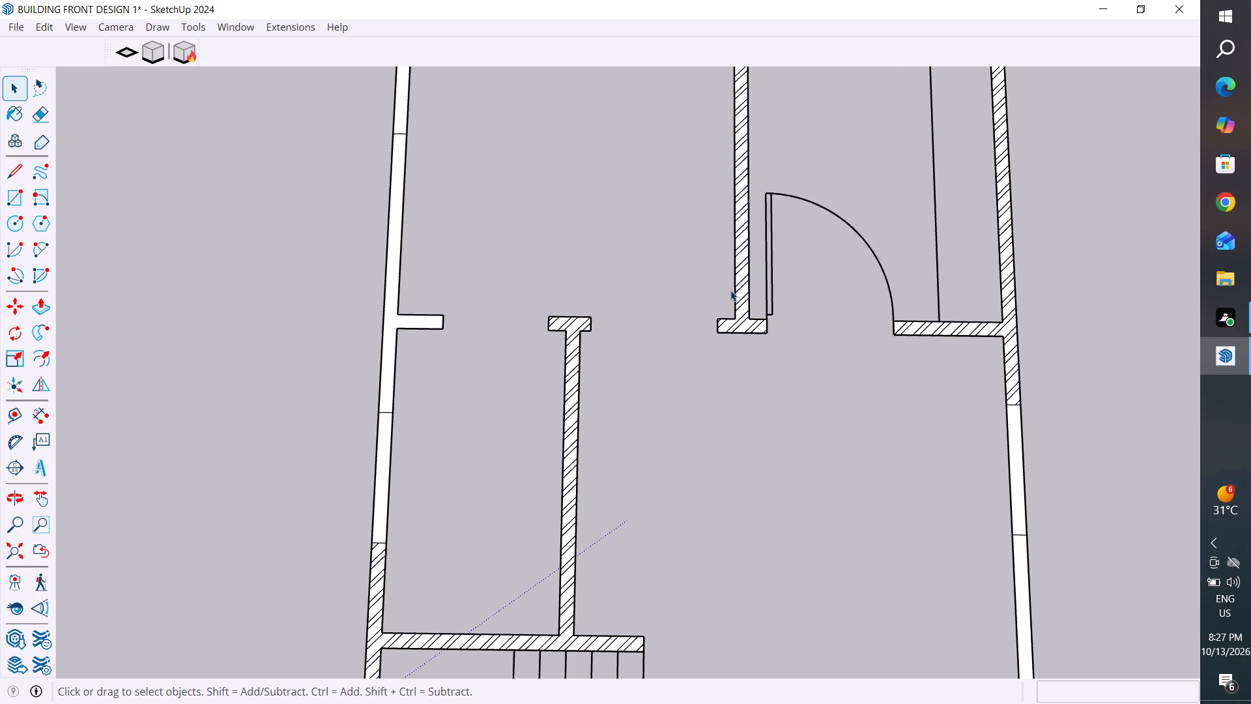
Hide the door component at the opening between the large room and the room with the L-shaped counter.
scroll(727, 305, down, 5)
scroll(811, 270, up, 5)
drag(864, 209, 715, 298)
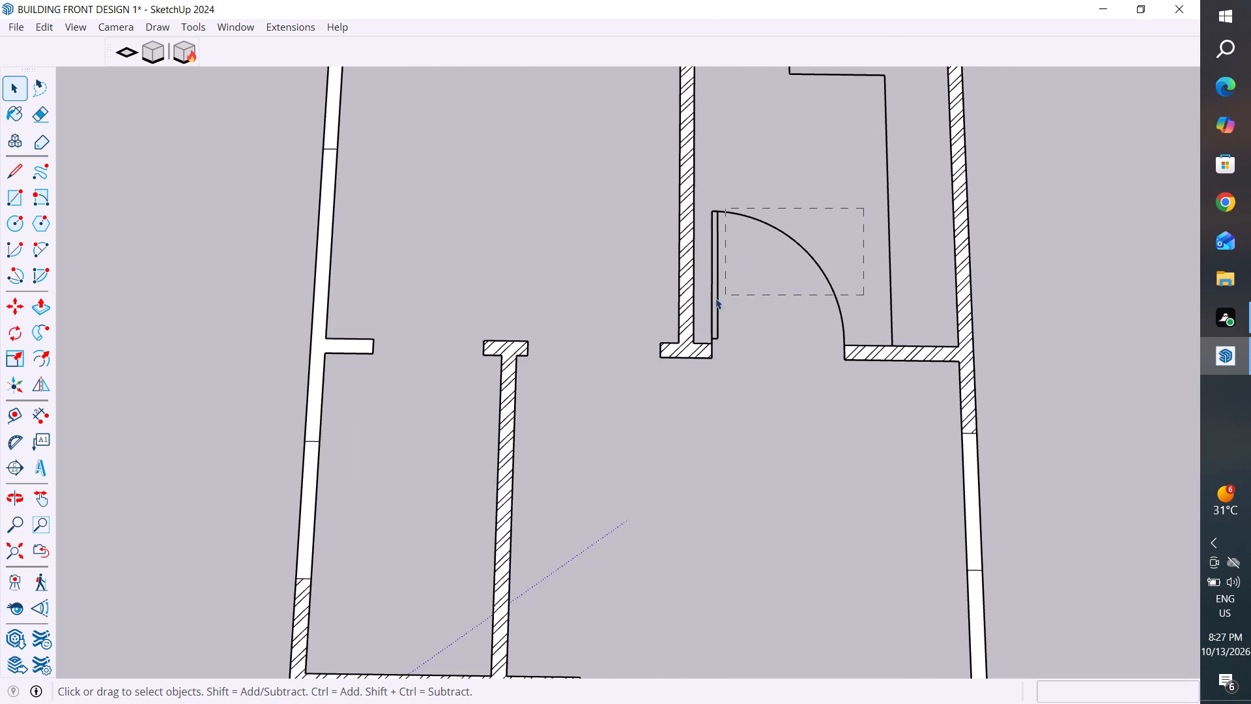
drag(715, 298, 698, 302)
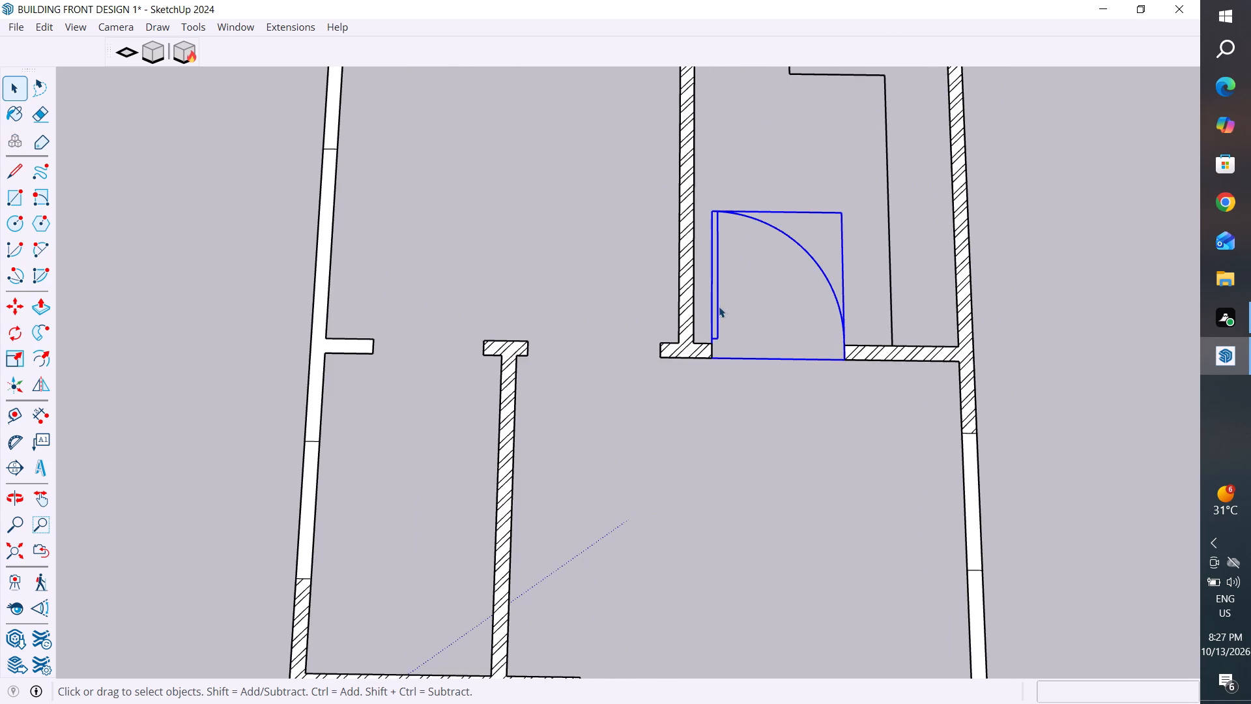
right_click(718, 306)
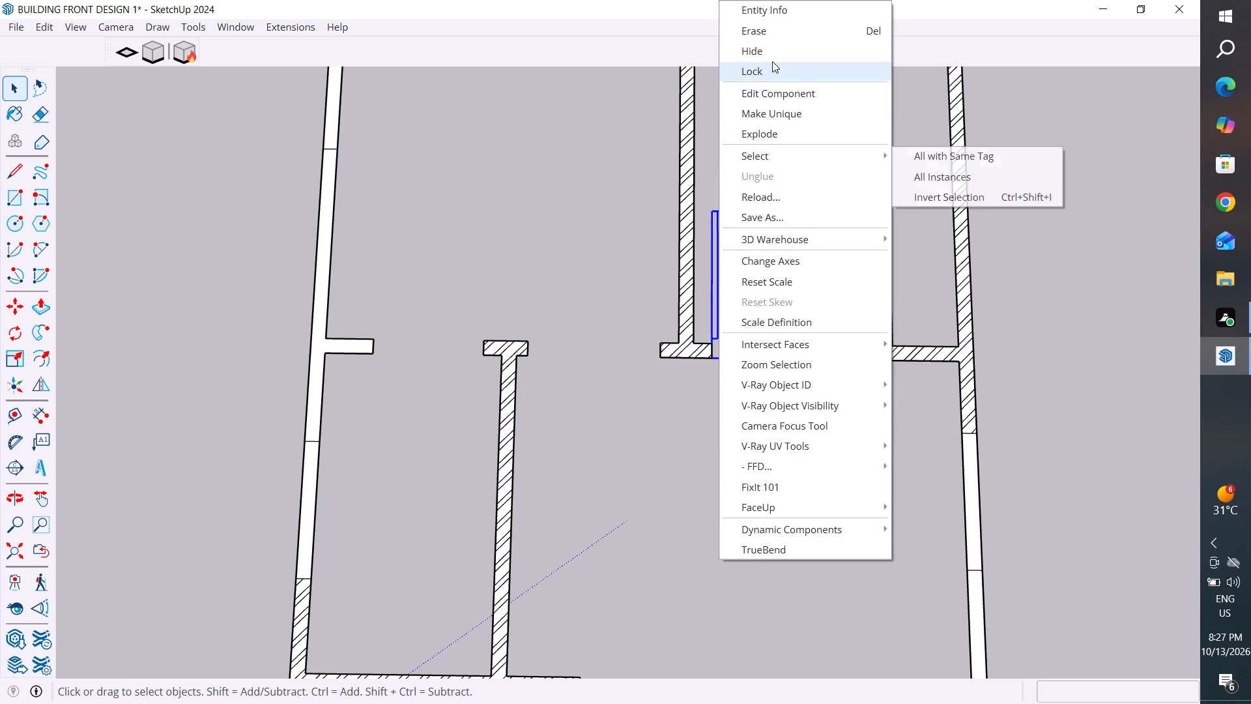
click(772, 54)
Hide the L-shaped counter edges in the room beside the bedroom.
scroll(704, 409, down, 11)
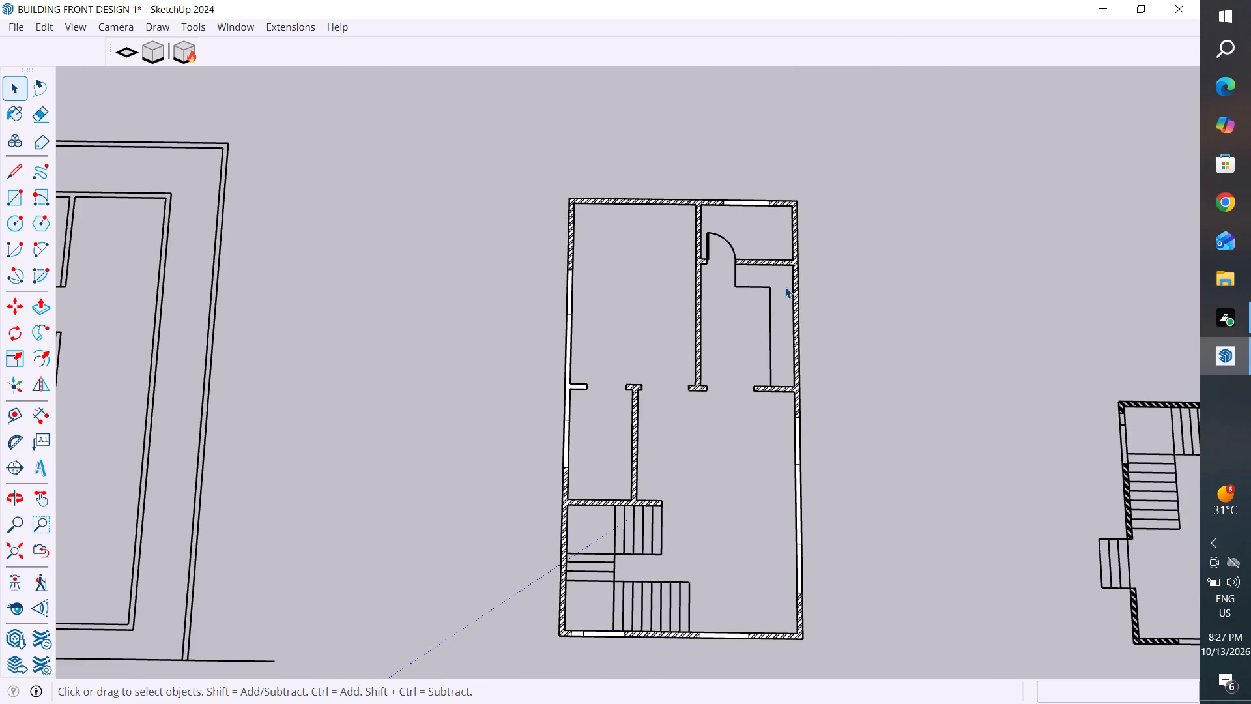
drag(782, 281, 717, 362)
scroll(741, 277, up, 12)
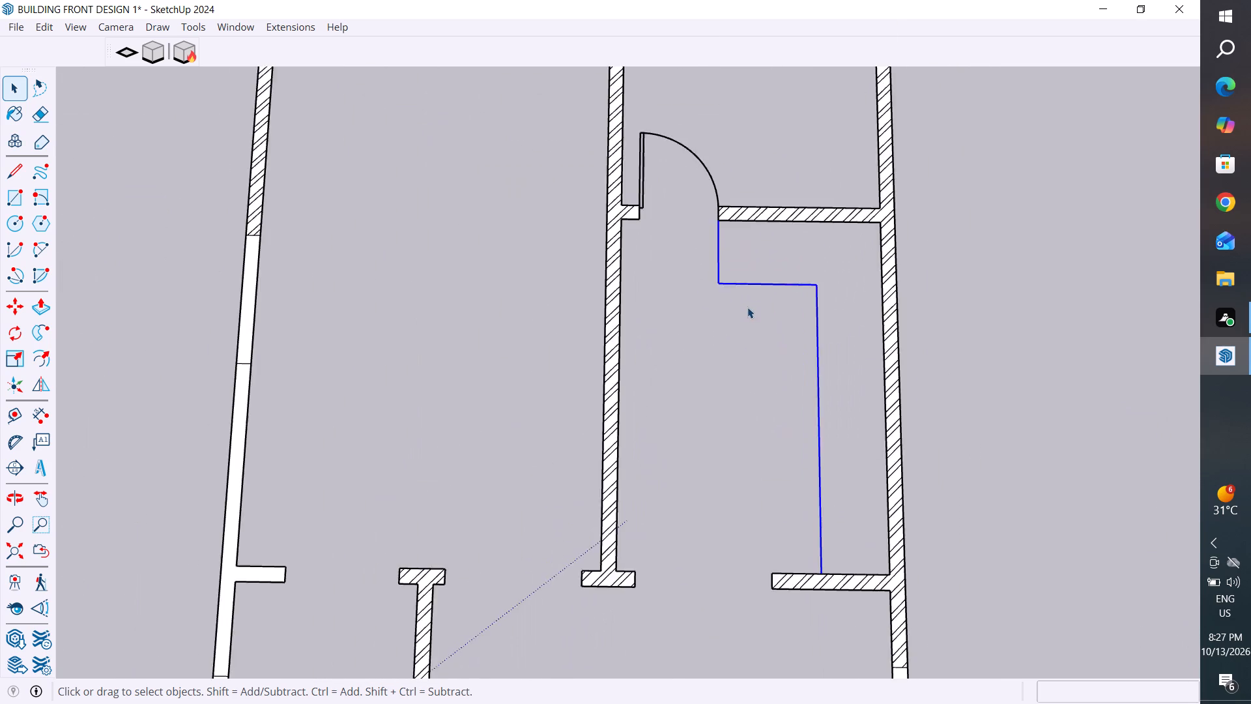
scroll(747, 307, up, 3)
right_click(720, 271)
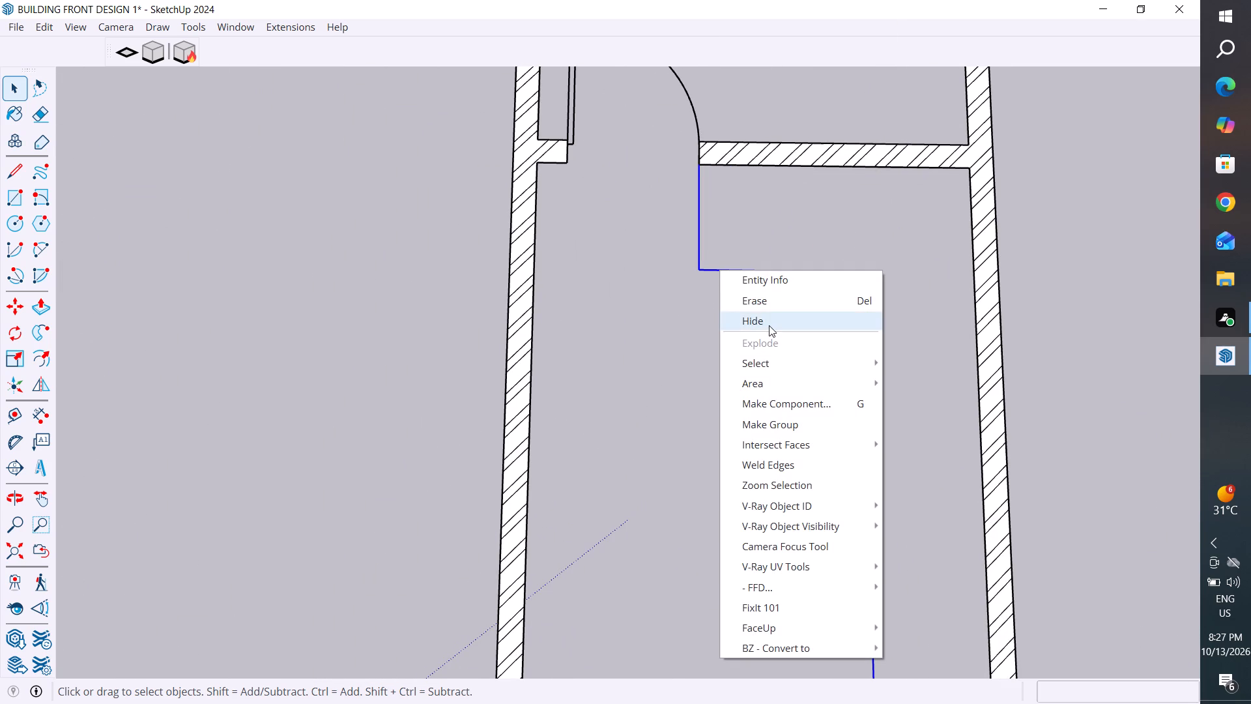
click(769, 325)
Hide the last door component, at the entrance of the small rear corner room.
scroll(670, 415, down, 6)
scroll(690, 238, up, 3)
drag(672, 166, 586, 238)
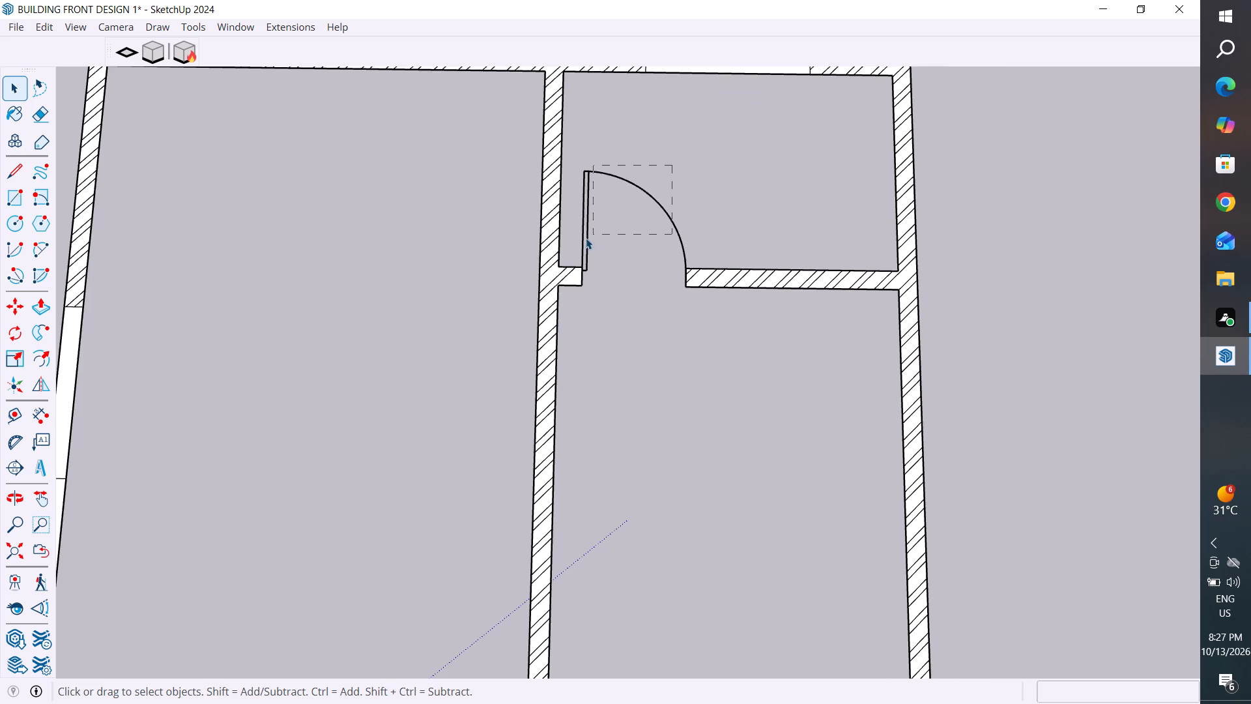
drag(586, 238, 579, 237)
right_click(589, 235)
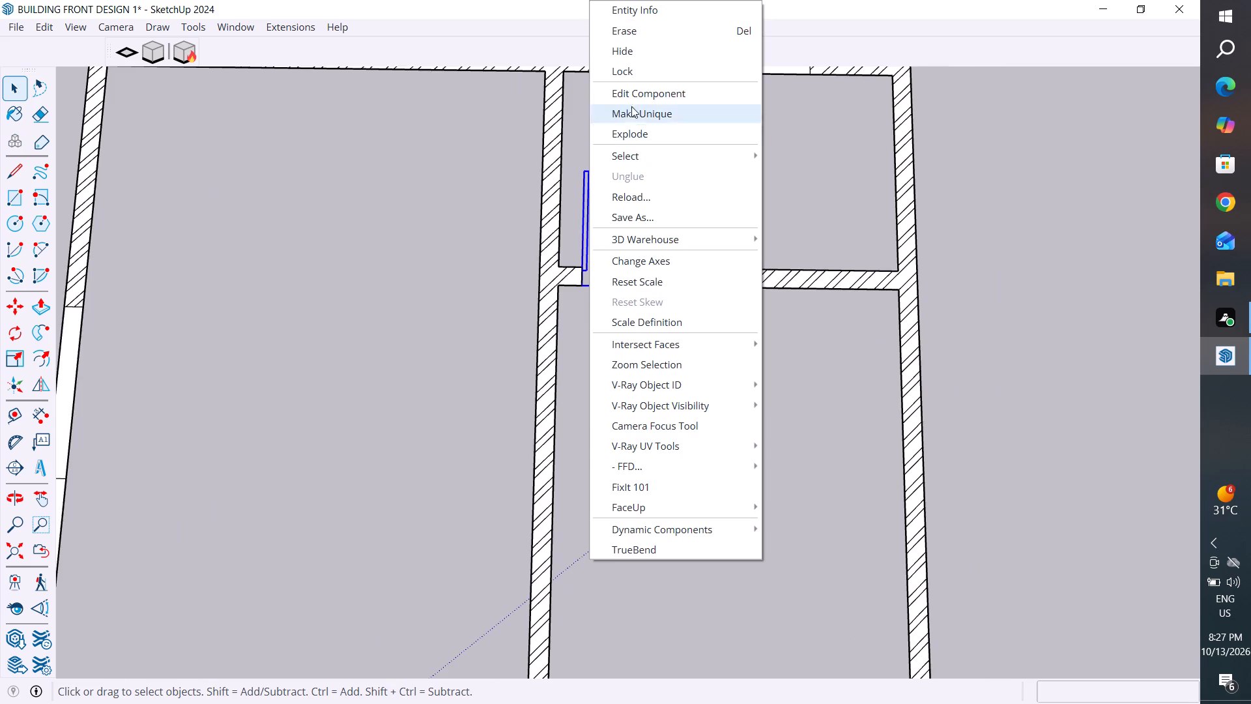
click(640, 48)
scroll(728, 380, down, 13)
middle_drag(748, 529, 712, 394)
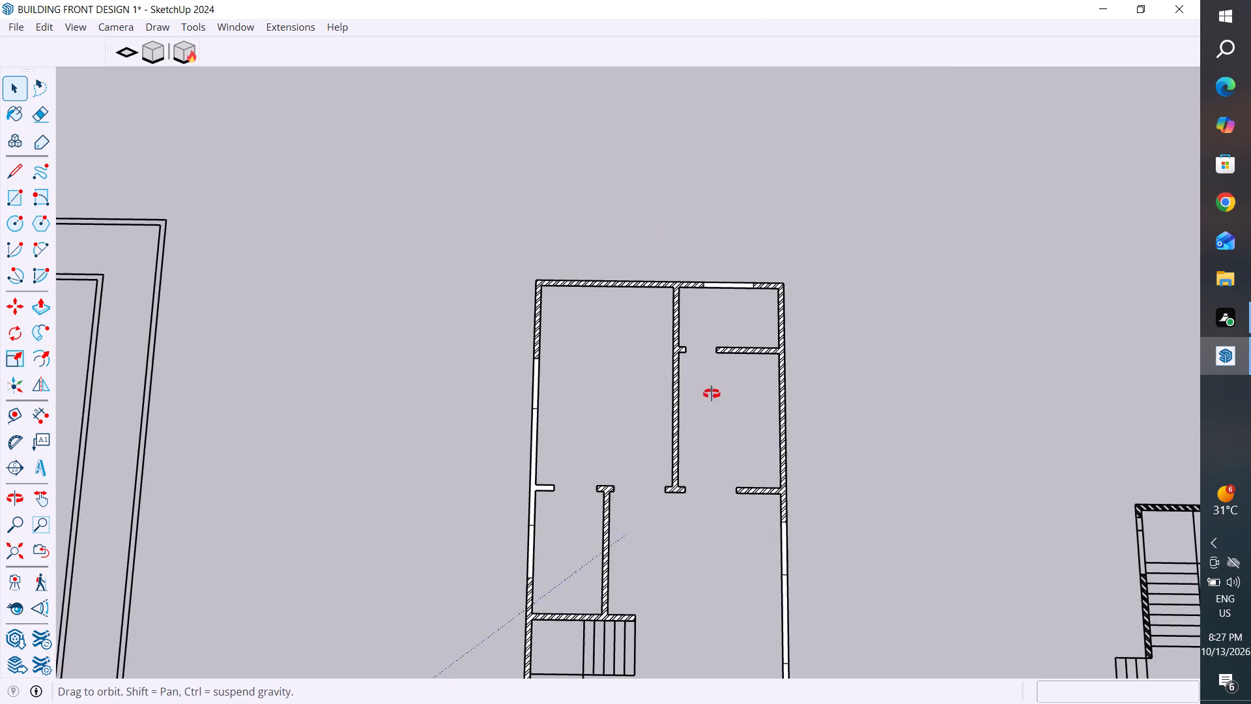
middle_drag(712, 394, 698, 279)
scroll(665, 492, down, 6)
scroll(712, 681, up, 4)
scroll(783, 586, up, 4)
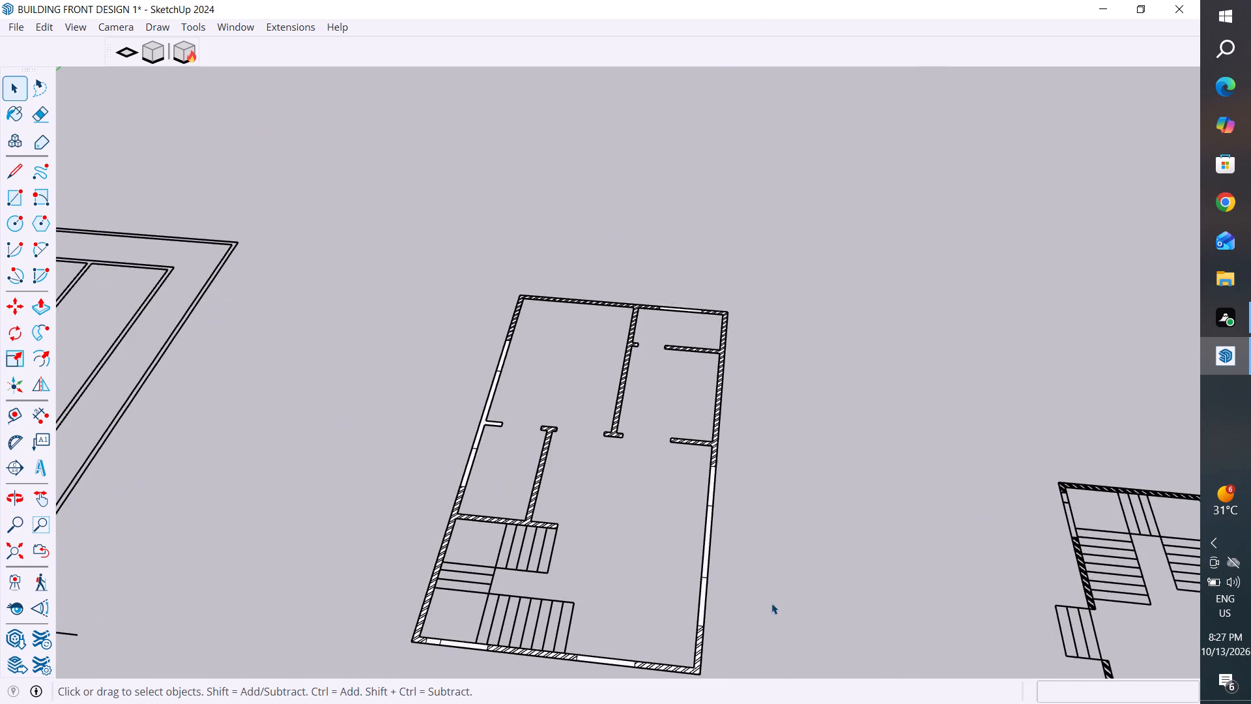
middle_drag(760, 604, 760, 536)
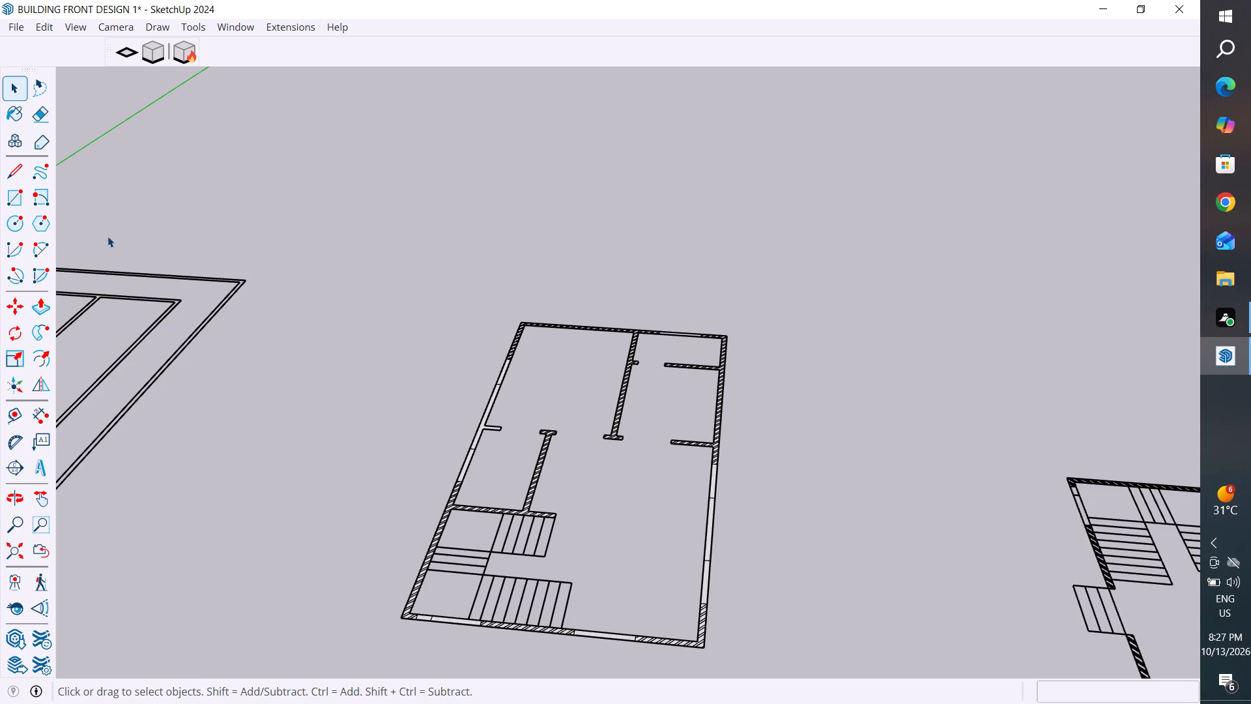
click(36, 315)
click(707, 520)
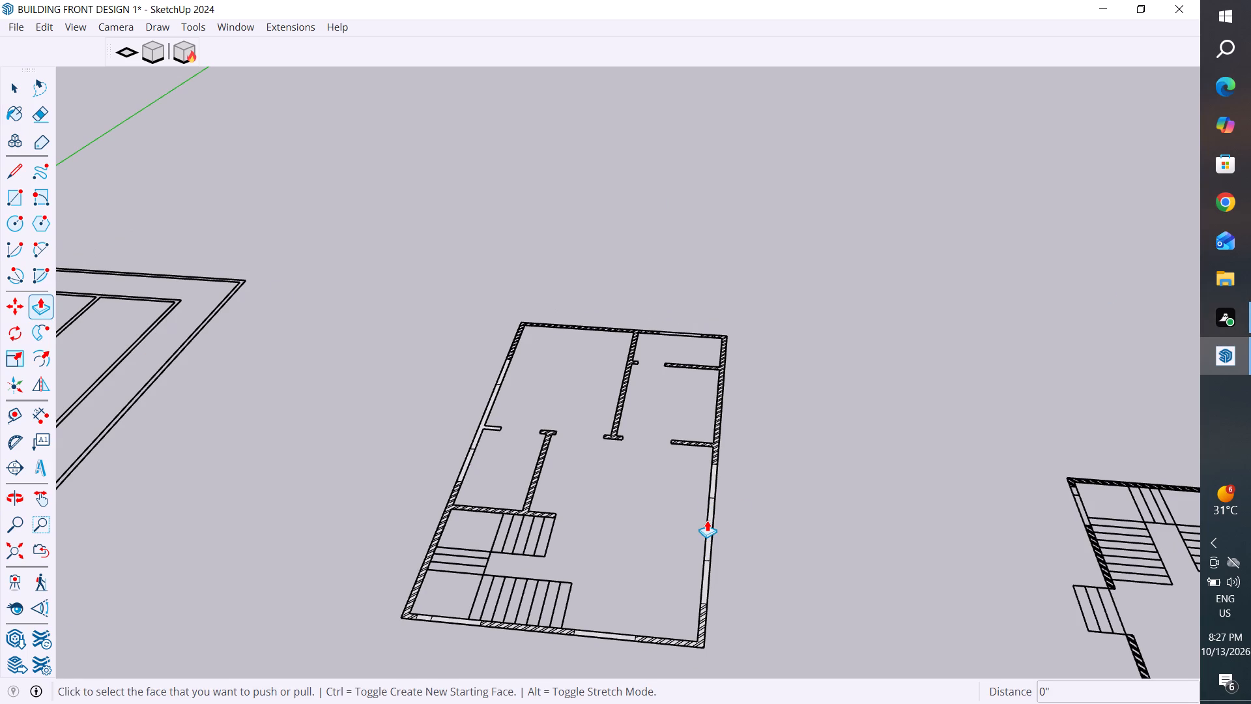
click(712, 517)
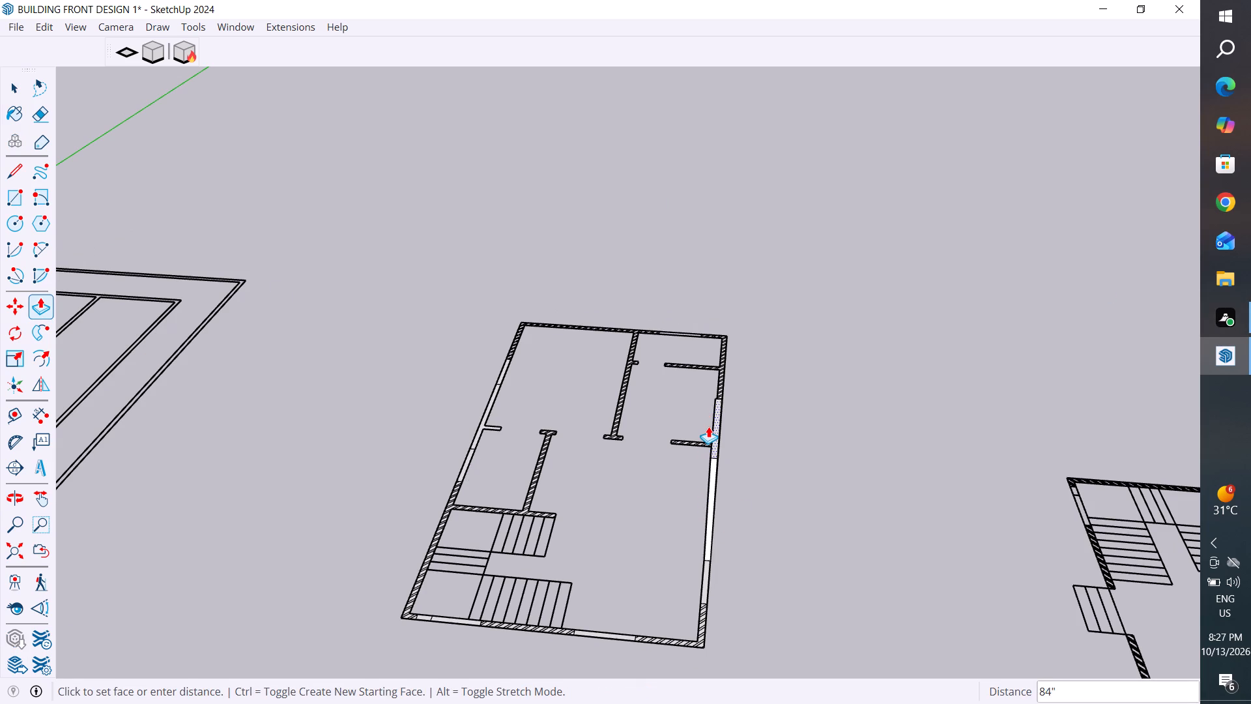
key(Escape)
Examine the cleared floor plan's hatched walls, window strips and stair area from above.
scroll(762, 505, down, 5)
middle_drag(769, 523, 788, 601)
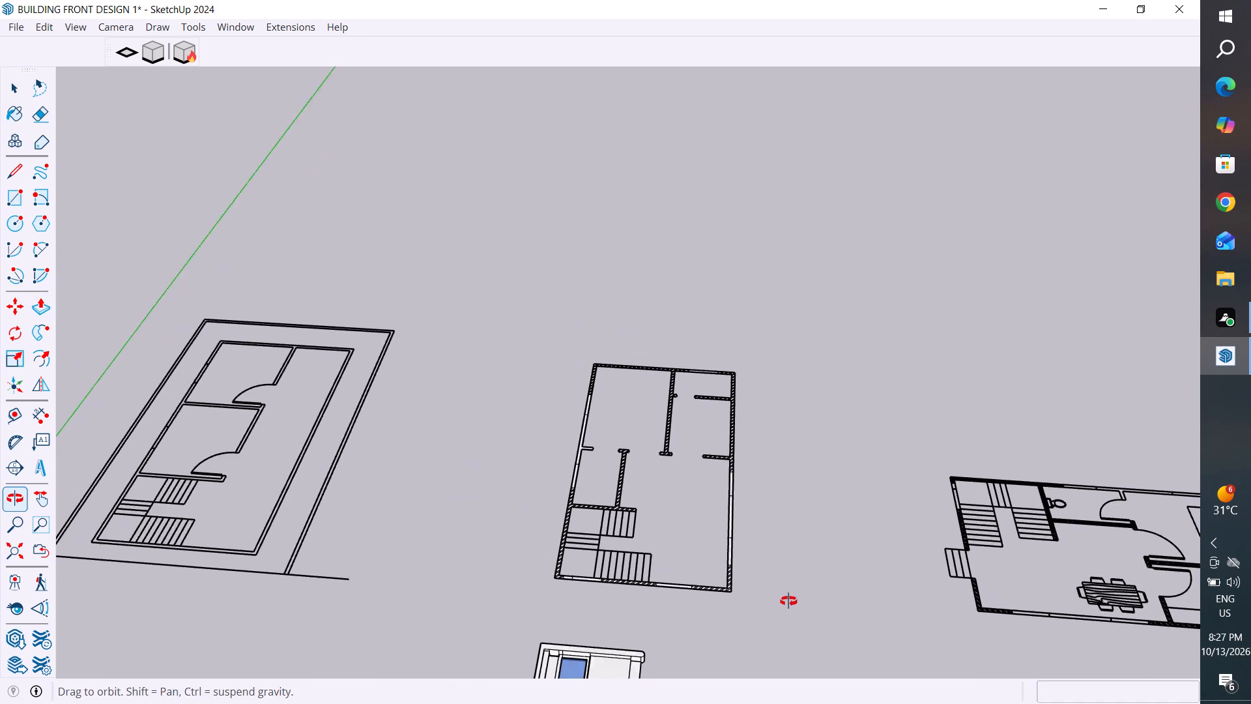
middle_drag(788, 601, 790, 610)
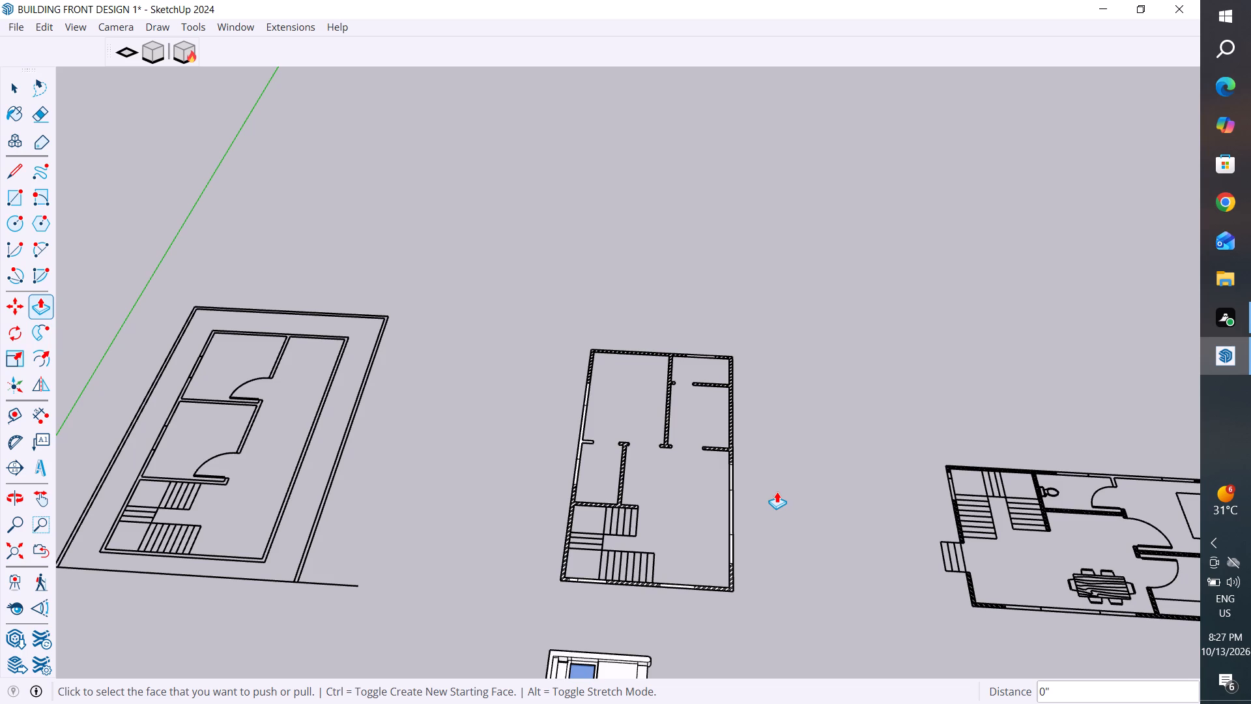
scroll(751, 563, up, 4)
middle_drag(822, 435, 823, 614)
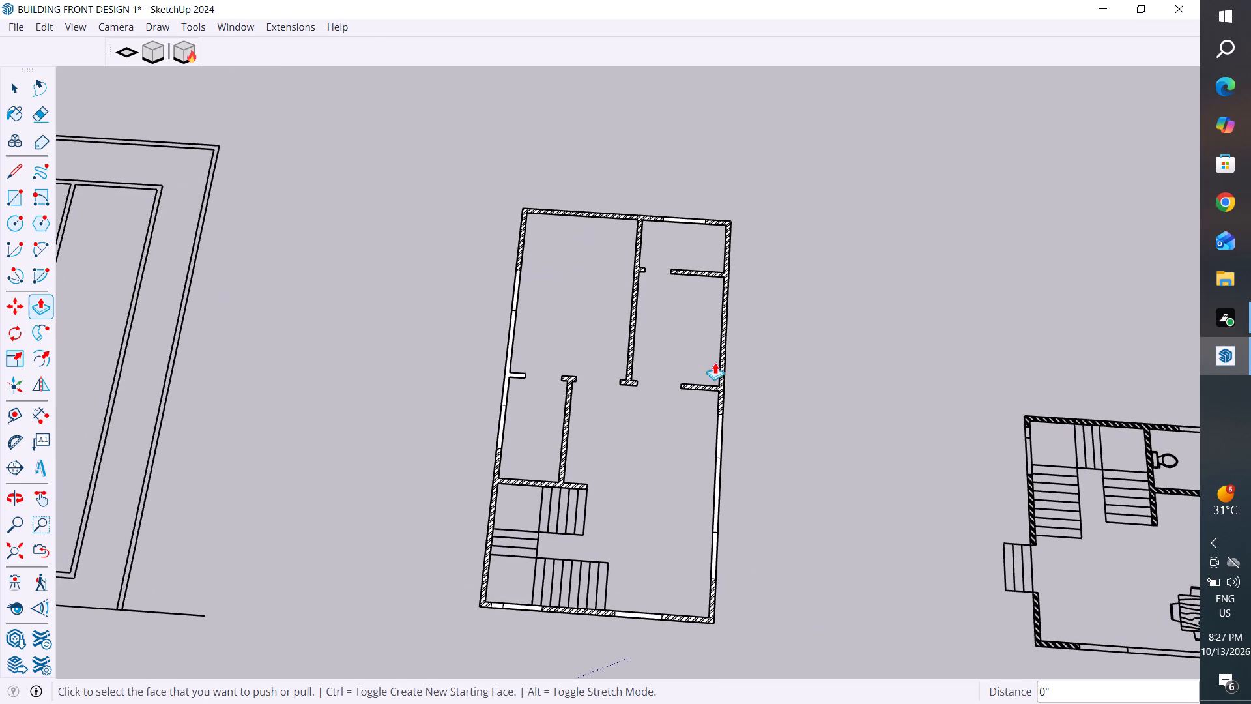
click(22, 87)
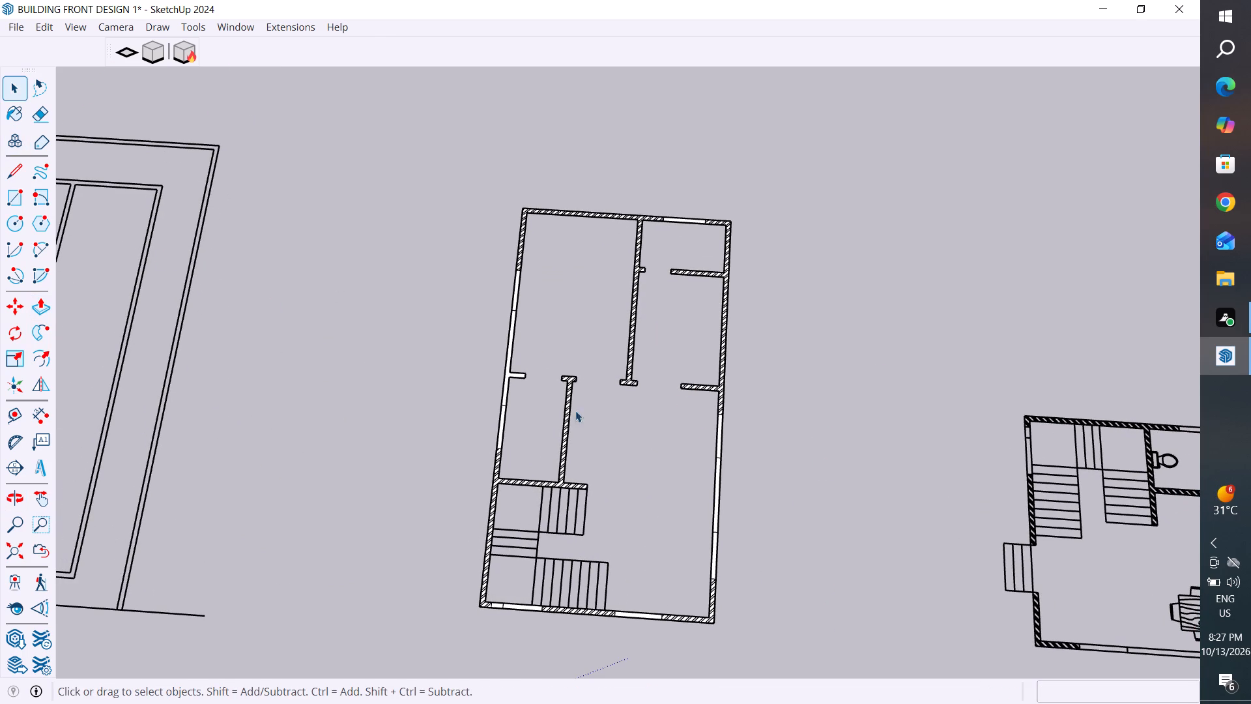
scroll(504, 433, up, 4)
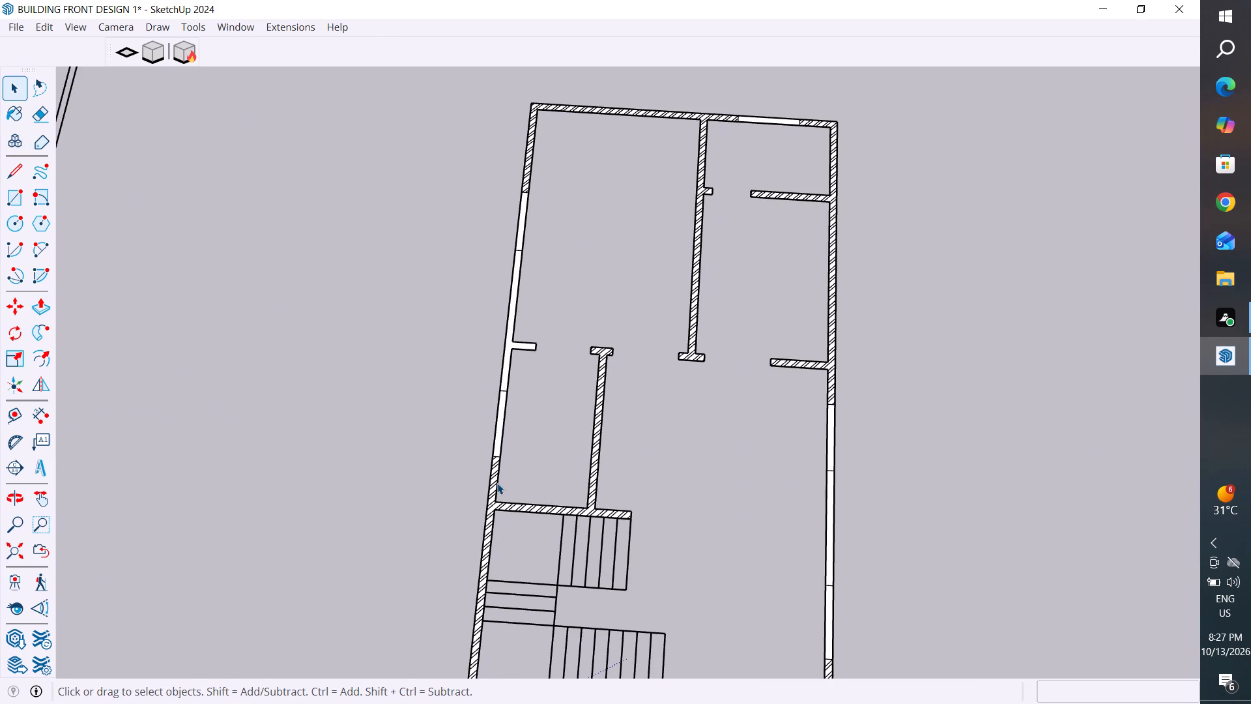
scroll(497, 483, down, 6)
scroll(521, 621, up, 4)
middle_drag(613, 636, 633, 641)
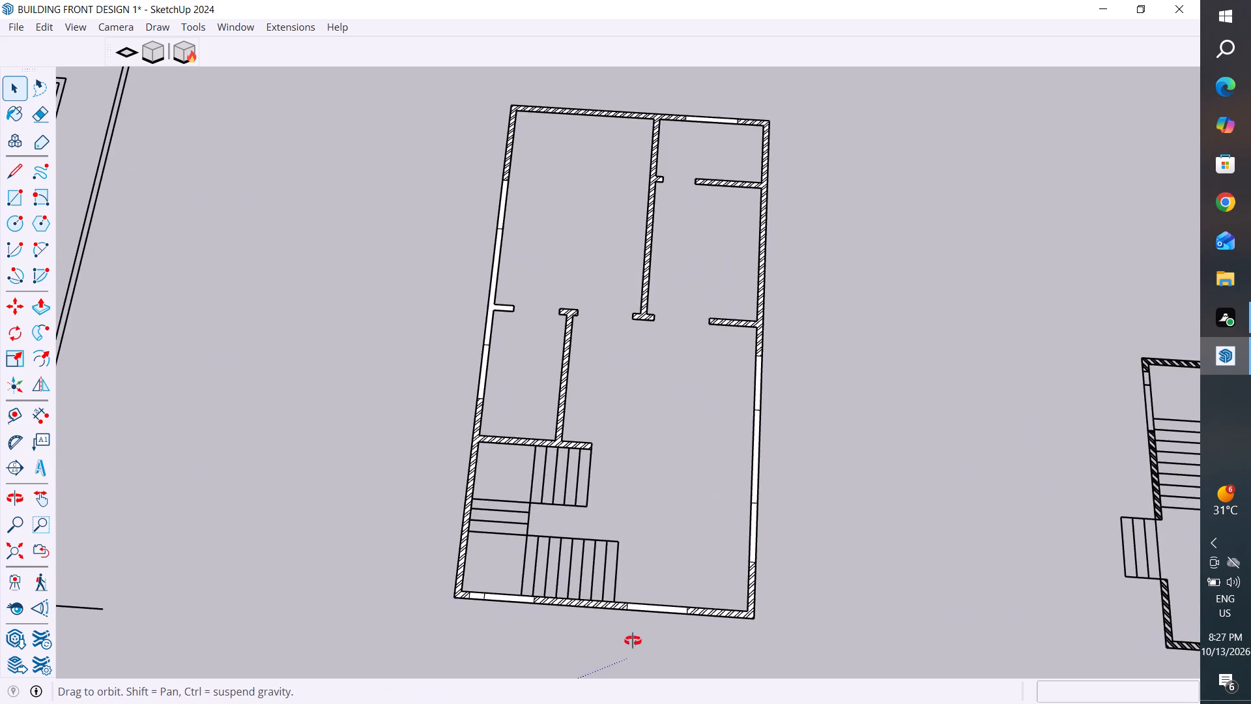
middle_drag(633, 641, 646, 664)
scroll(723, 636, up, 3)
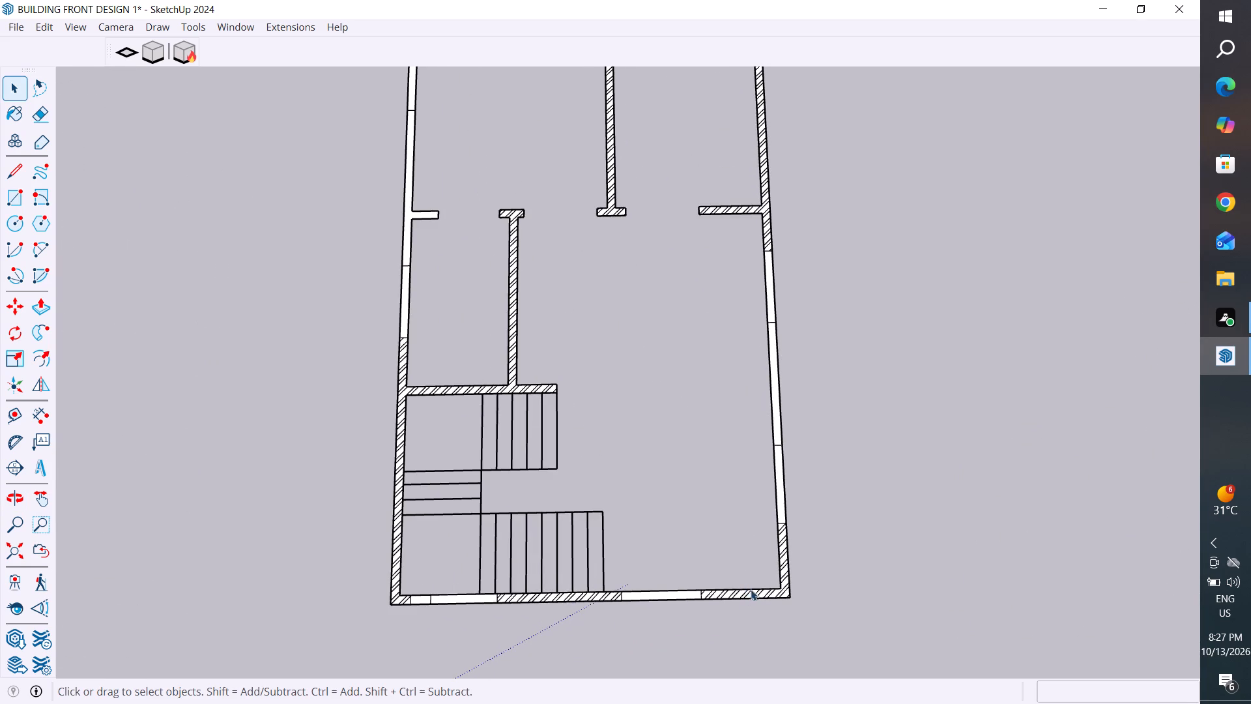
scroll(751, 591, up, 2)
scroll(725, 530, down, 10)
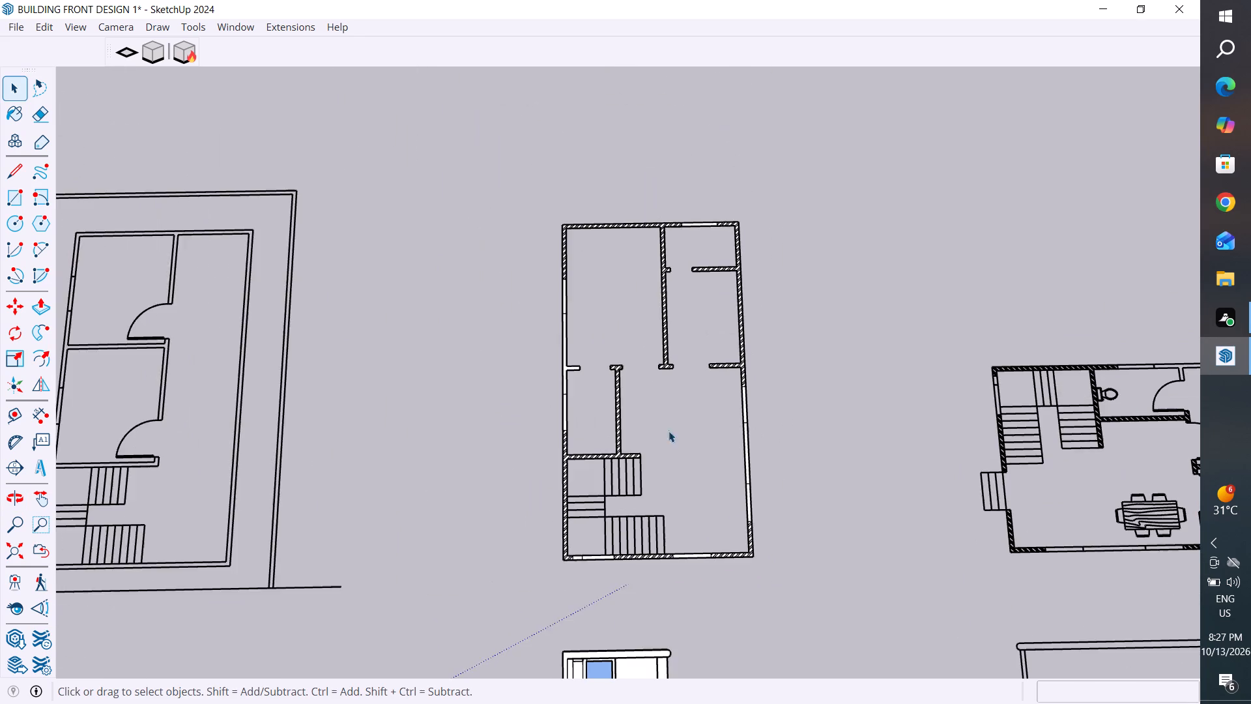
middle_drag(655, 410, 644, 430)
click(15, 193)
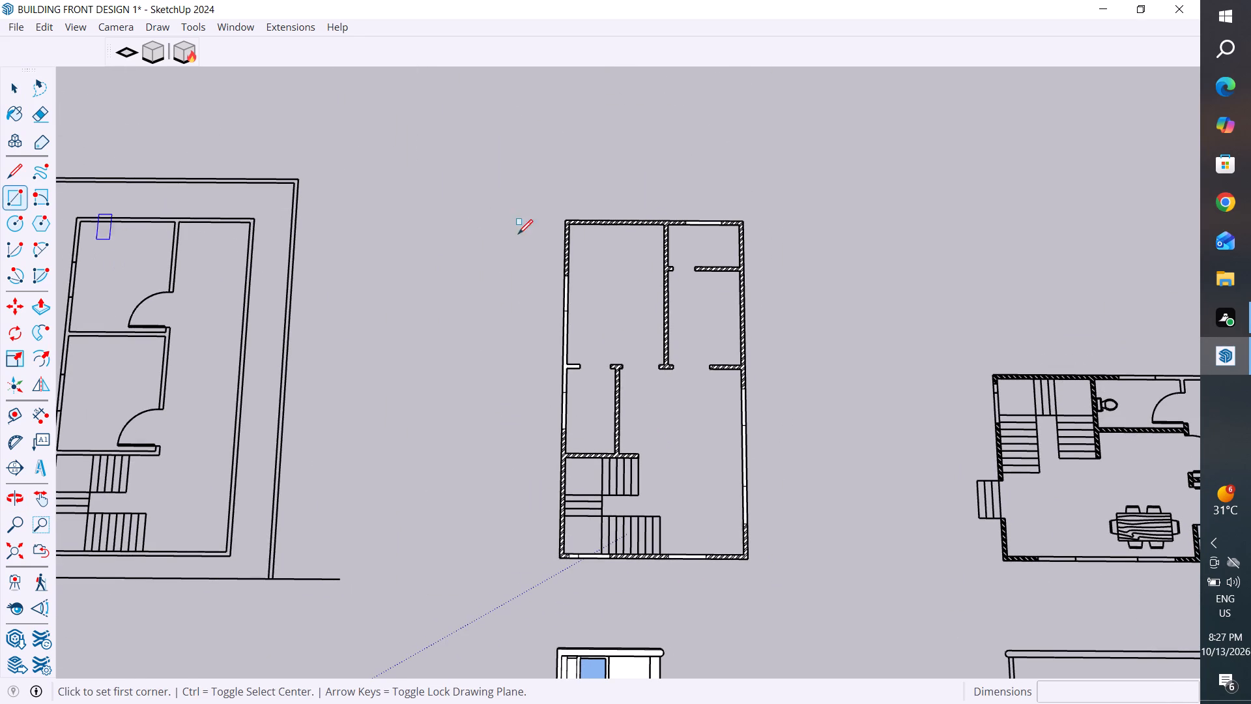
click(9, 93)
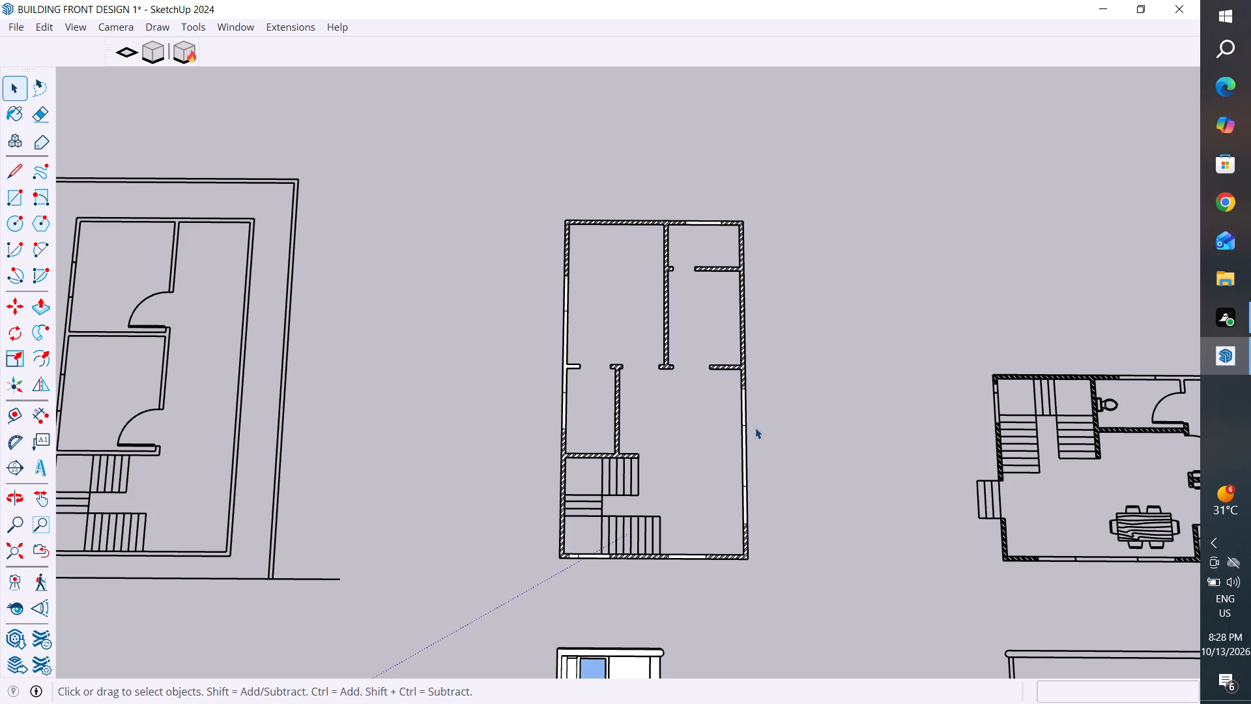
scroll(737, 360, up, 5)
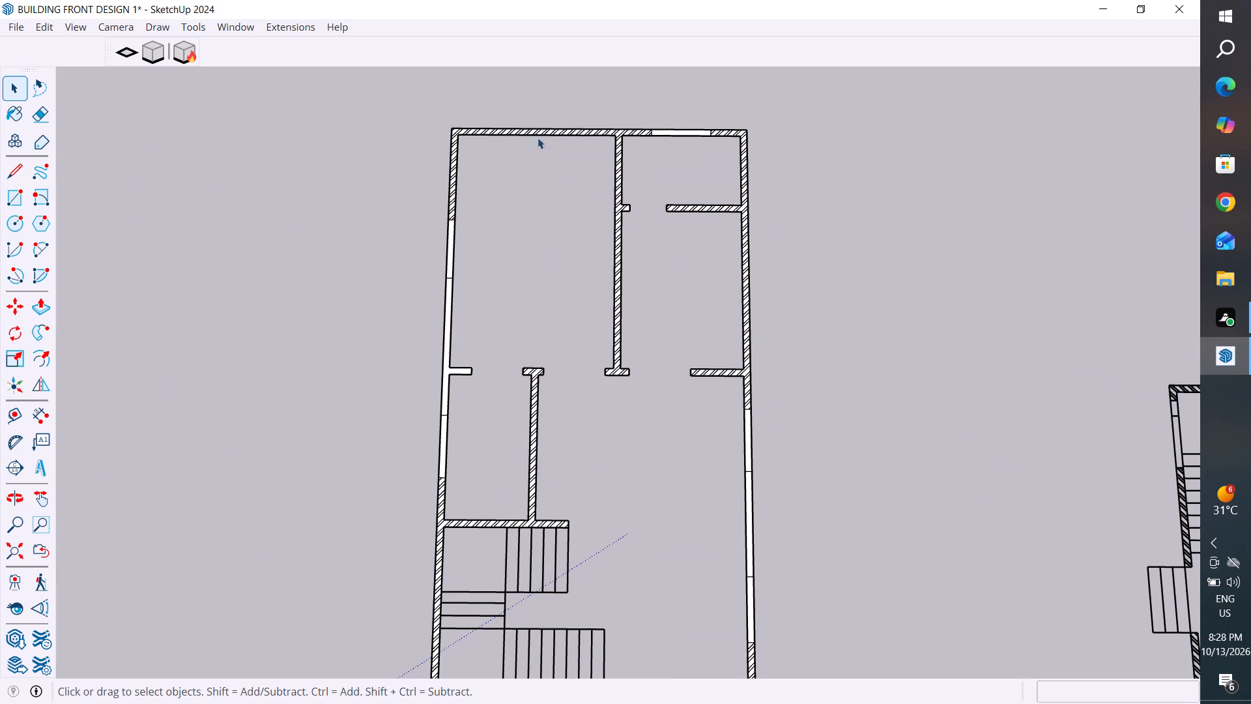
scroll(469, 170, up, 9)
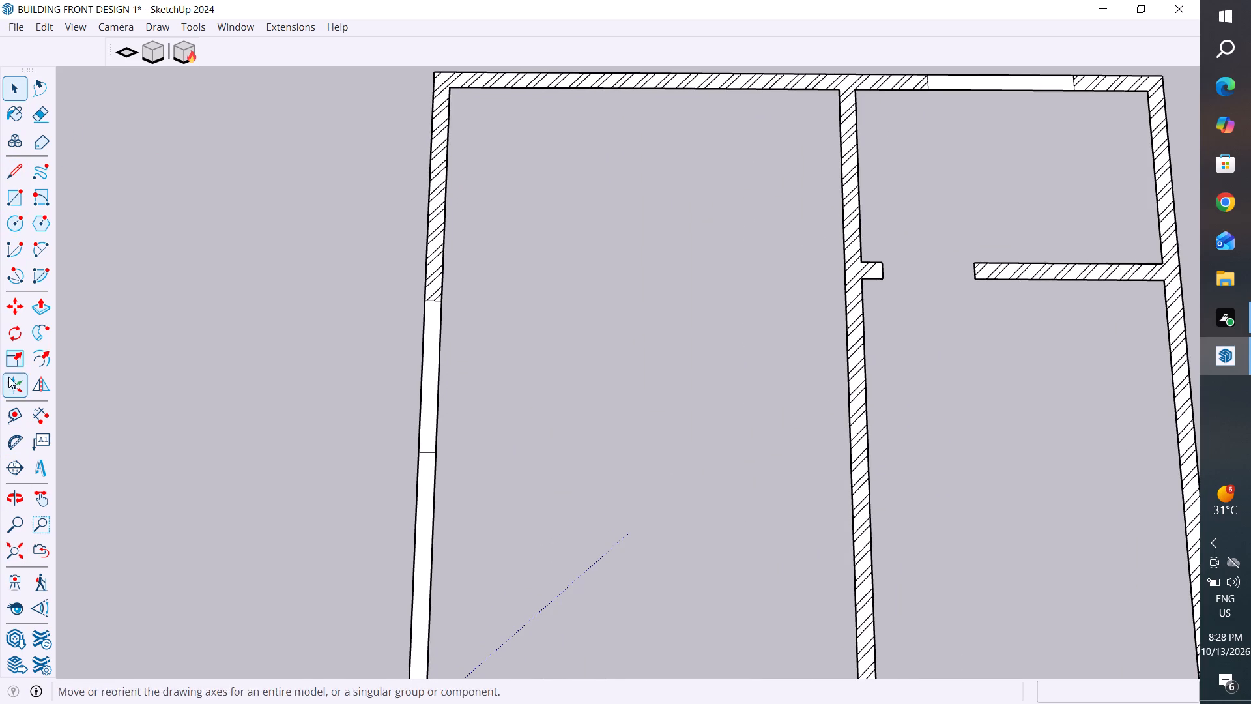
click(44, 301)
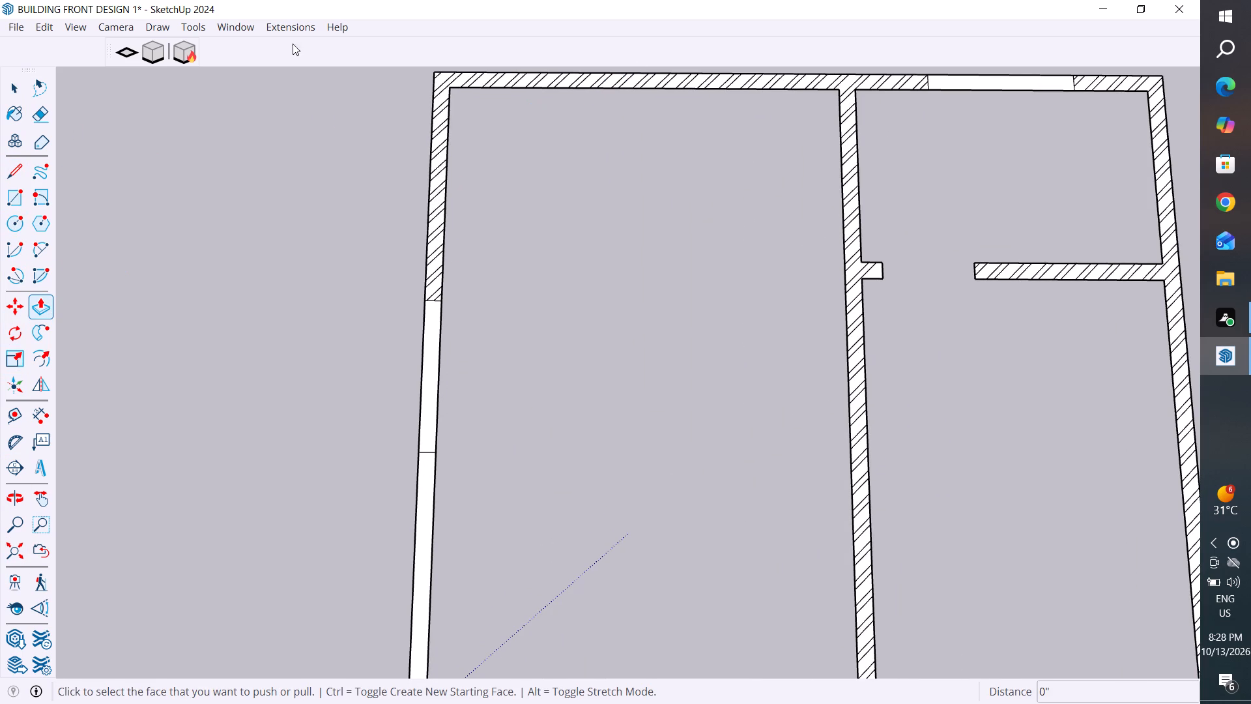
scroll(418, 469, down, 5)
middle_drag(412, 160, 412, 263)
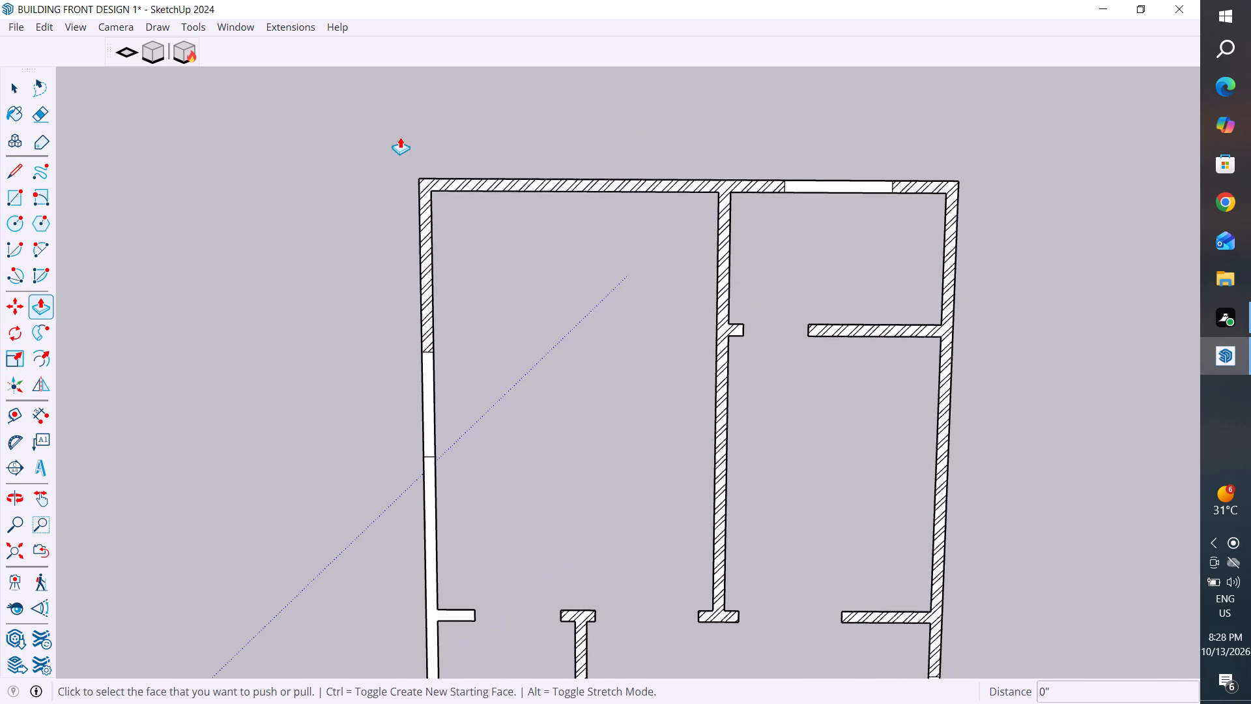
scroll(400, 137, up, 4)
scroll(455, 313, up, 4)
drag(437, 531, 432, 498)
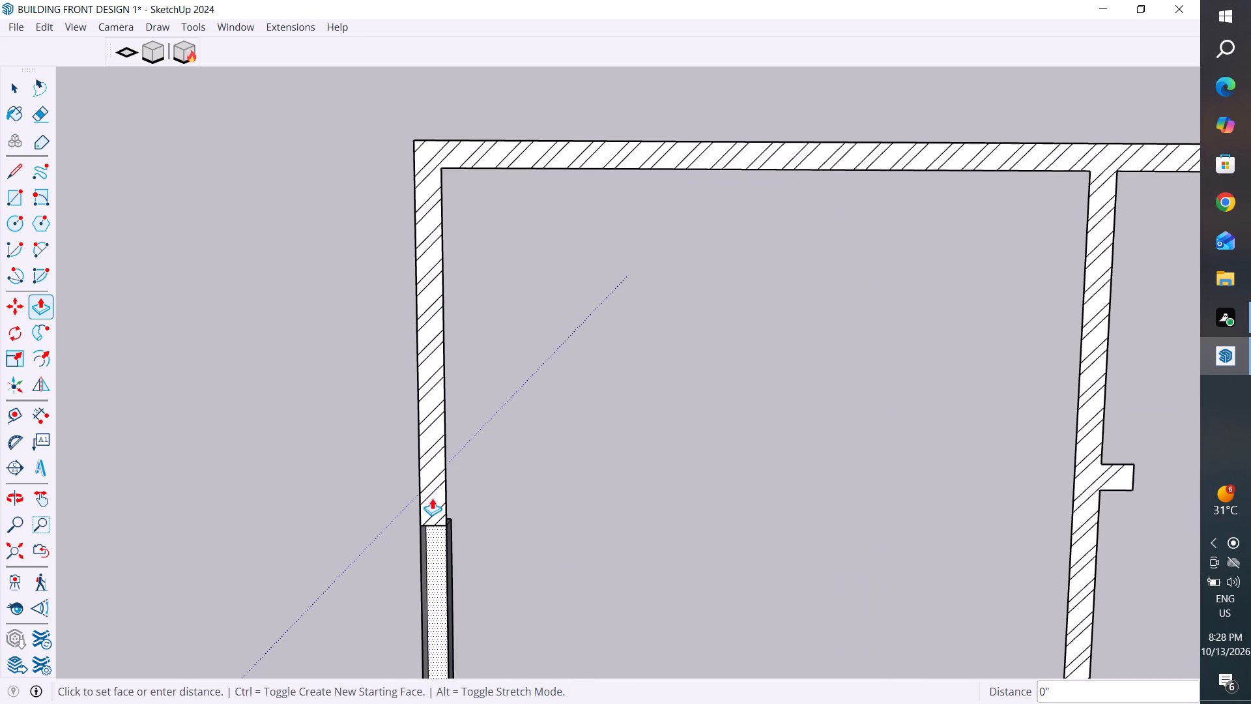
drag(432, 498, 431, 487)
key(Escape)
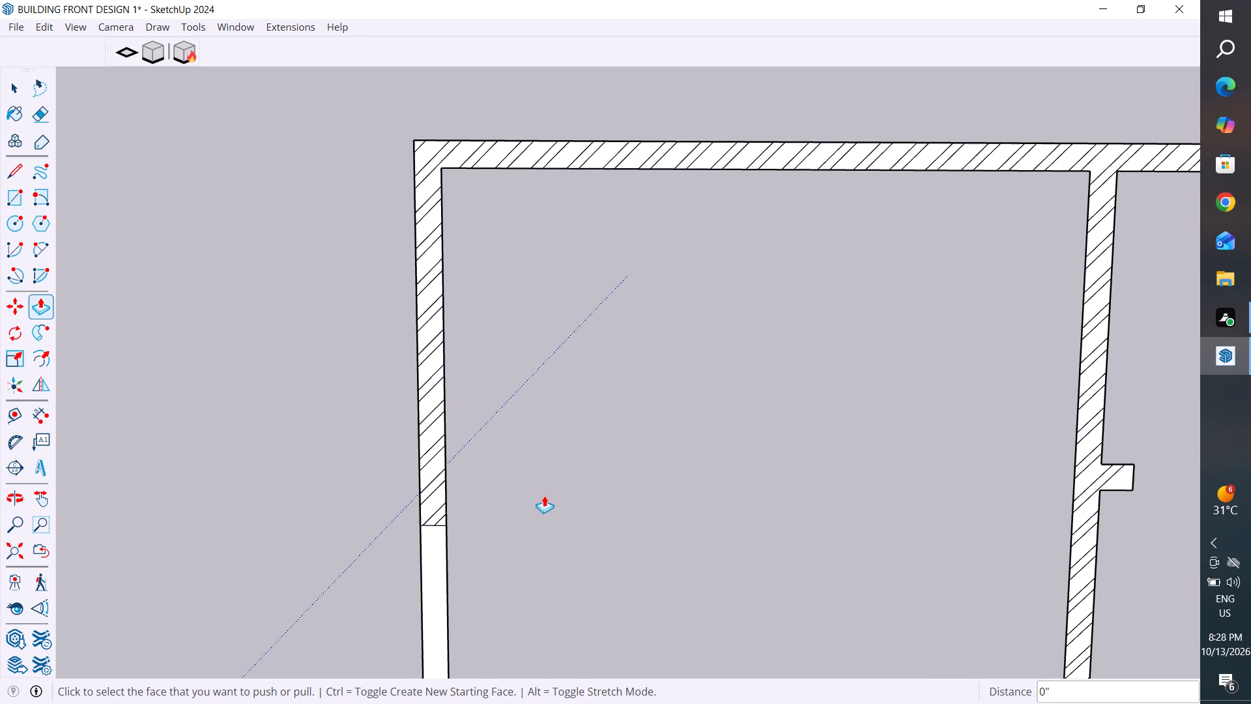
Delete the short hatch line at the window end of the large rear room's outer side wall and the adjoining window face.
click(12, 88)
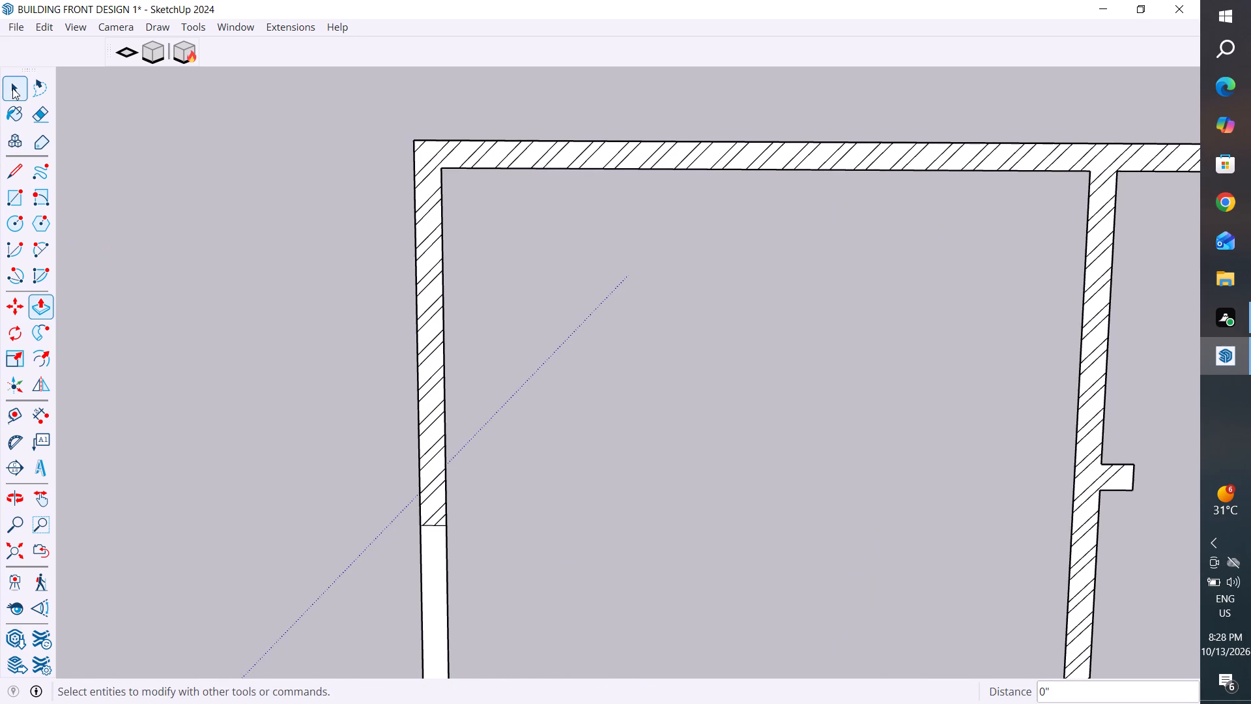
click(440, 520)
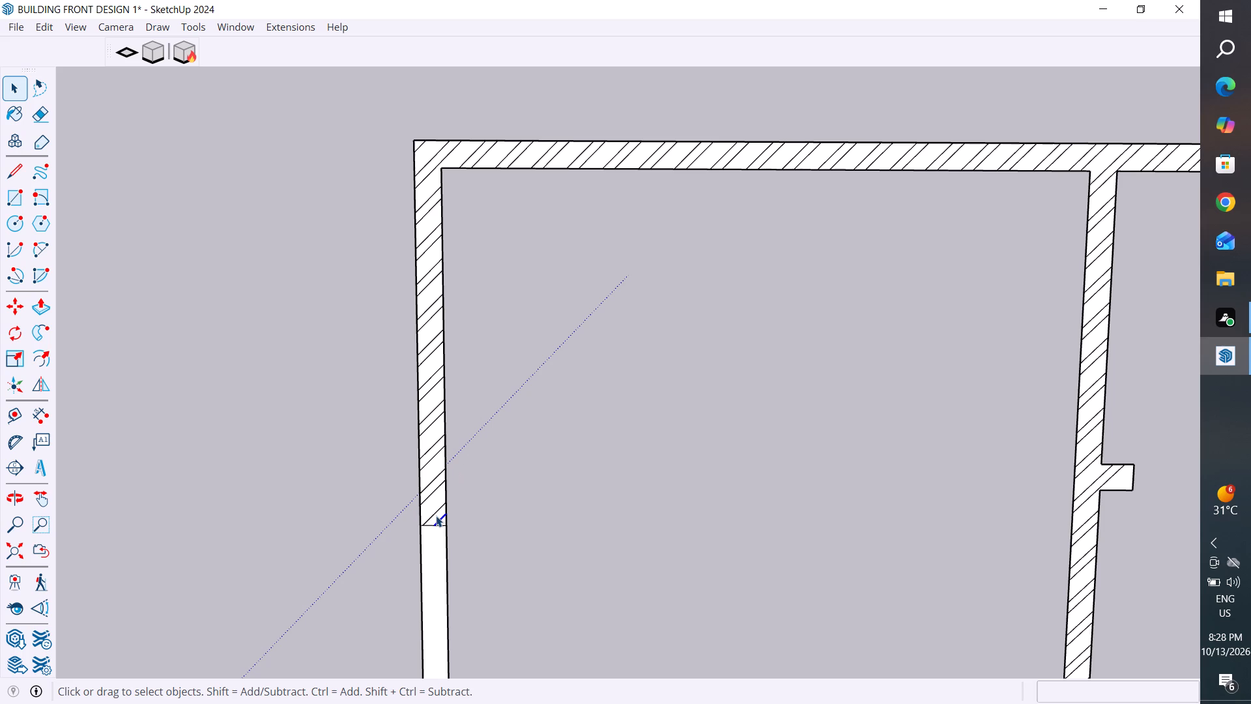
key(Delete)
click(433, 544)
key(Delete)
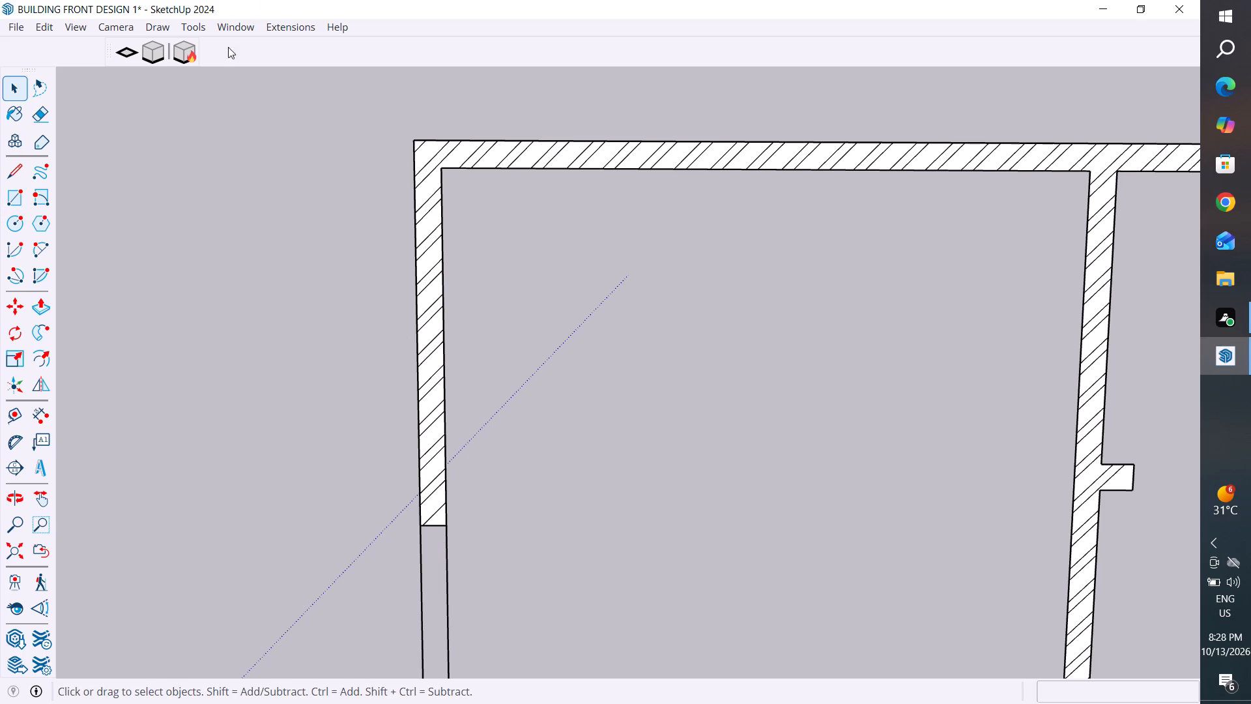
Erase the diagonal hatch lines in the large rear room's outer side wall, from the window opening to the rear corner.
click(39, 114)
drag(429, 156, 429, 207)
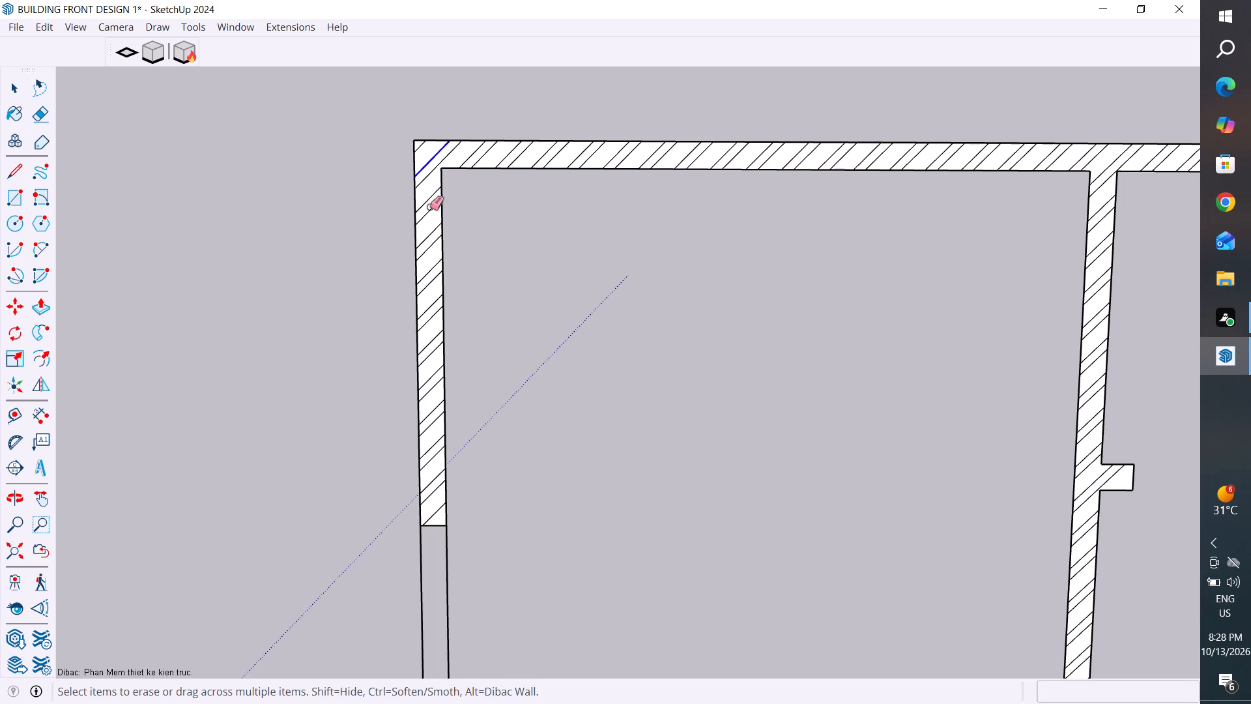
drag(429, 207, 425, 504)
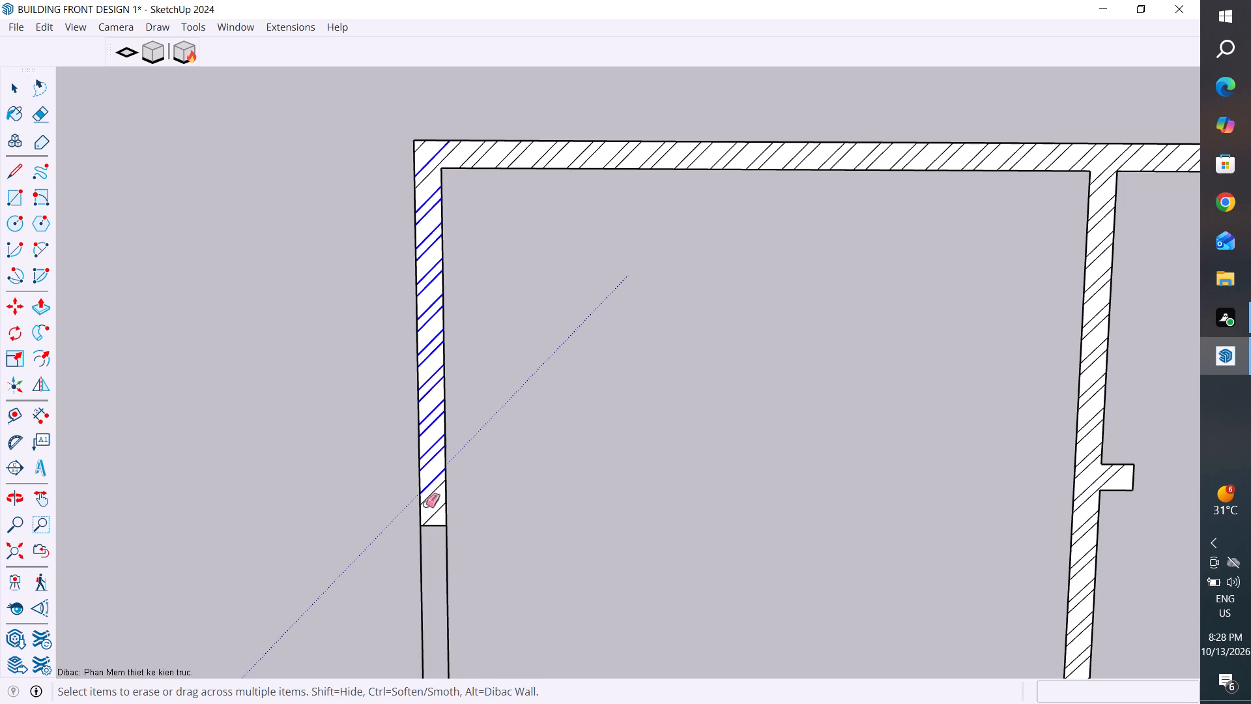
drag(425, 504, 428, 540)
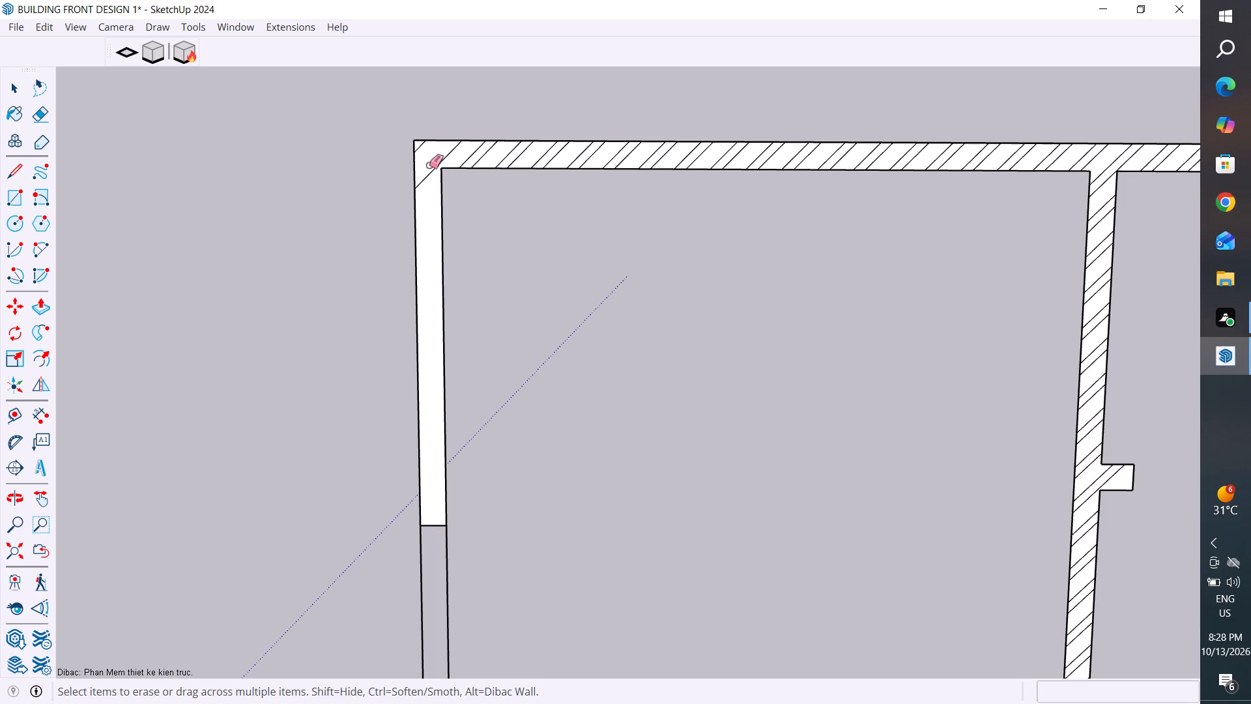
click(431, 169)
click(422, 147)
Erase the hatch lines along the rear wall up to the small corner room's window, including the dividing line at the window's near end.
drag(458, 154, 766, 156)
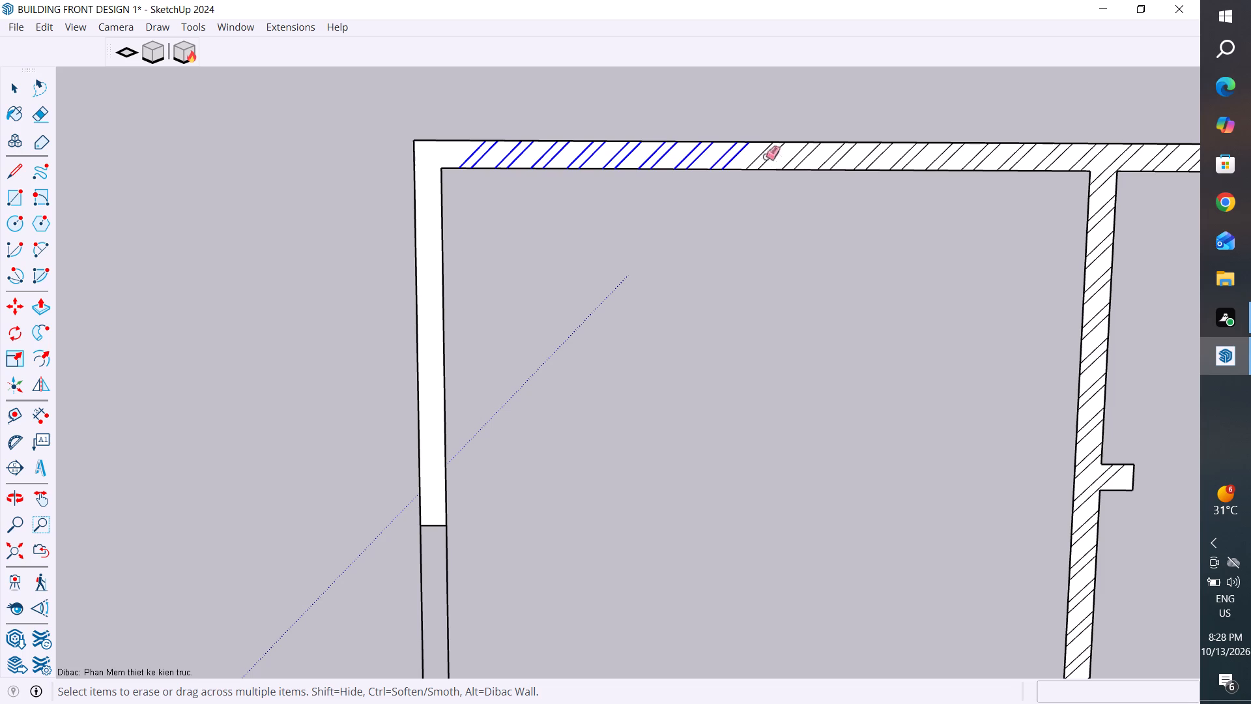
drag(766, 156, 1111, 157)
scroll(654, 392, down, 5)
scroll(1002, 206, up, 5)
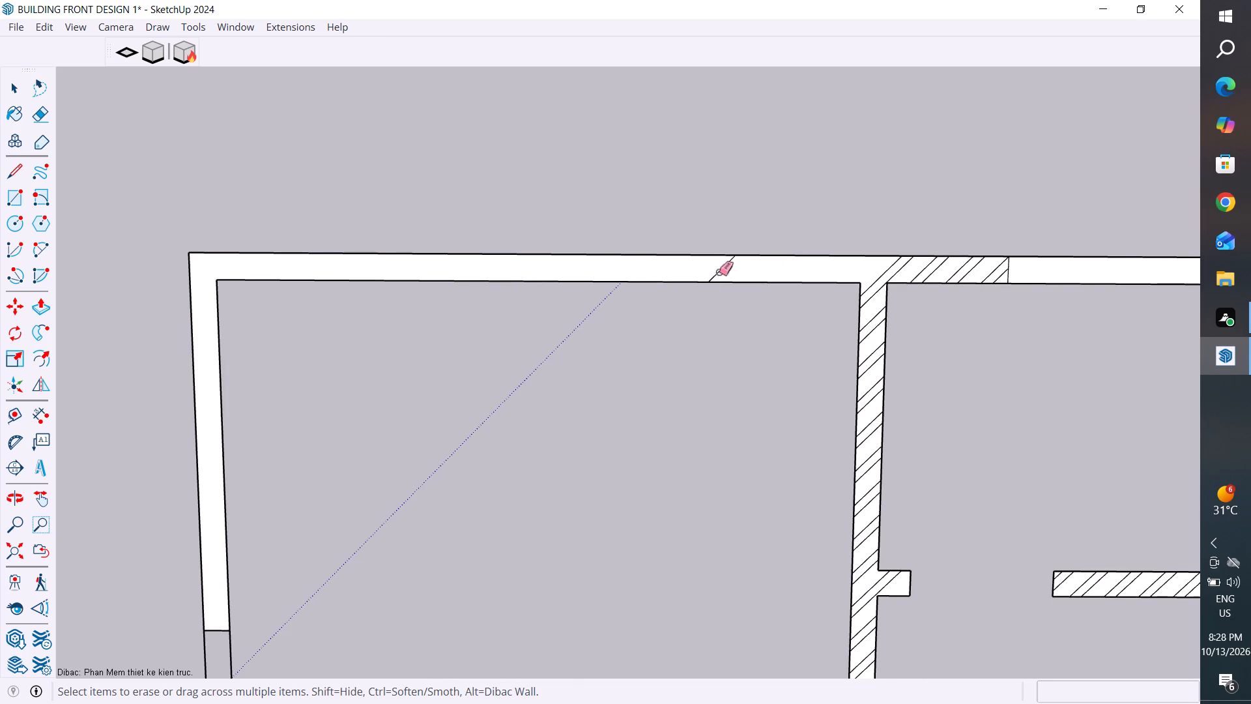
click(727, 267)
drag(878, 270, 947, 261)
drag(947, 261, 1026, 269)
click(1003, 273)
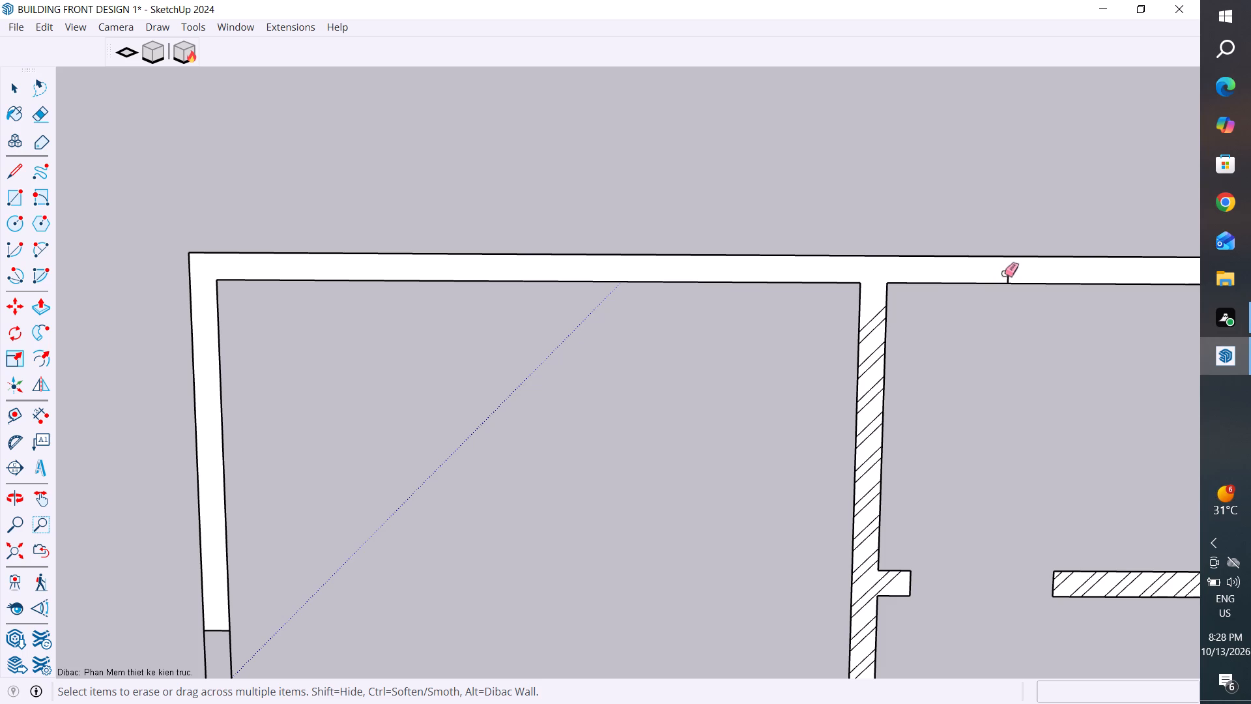
click(1007, 274)
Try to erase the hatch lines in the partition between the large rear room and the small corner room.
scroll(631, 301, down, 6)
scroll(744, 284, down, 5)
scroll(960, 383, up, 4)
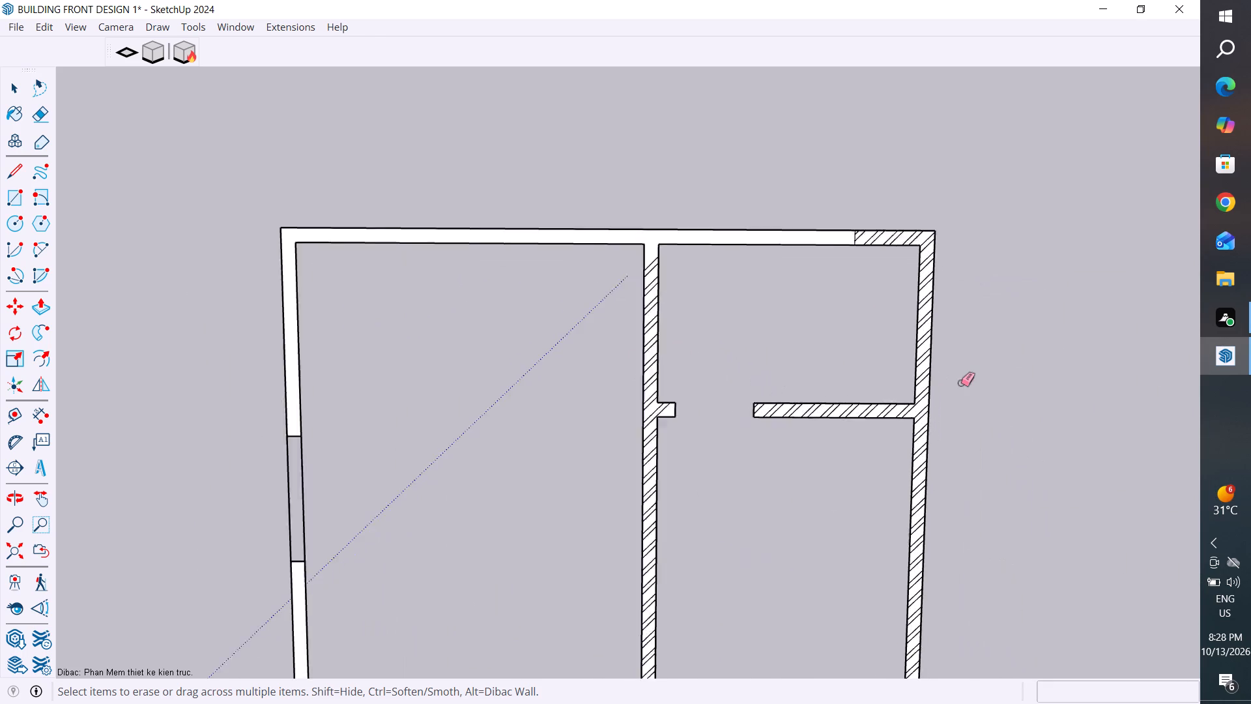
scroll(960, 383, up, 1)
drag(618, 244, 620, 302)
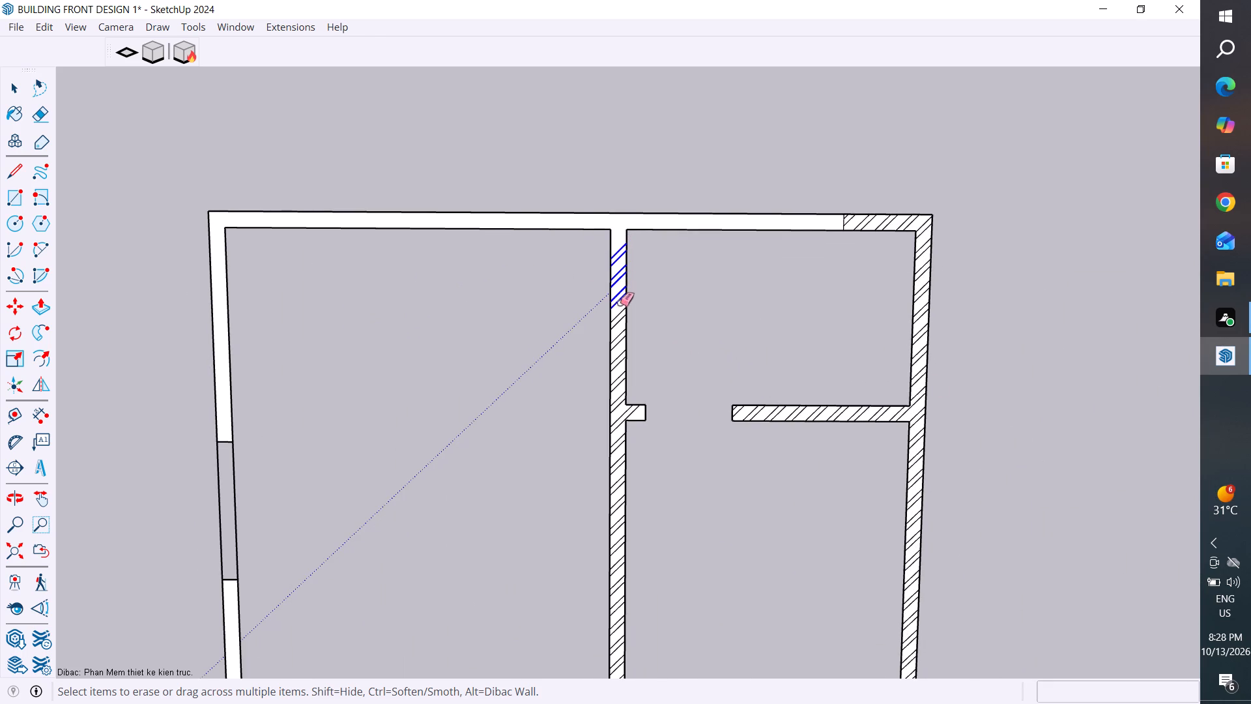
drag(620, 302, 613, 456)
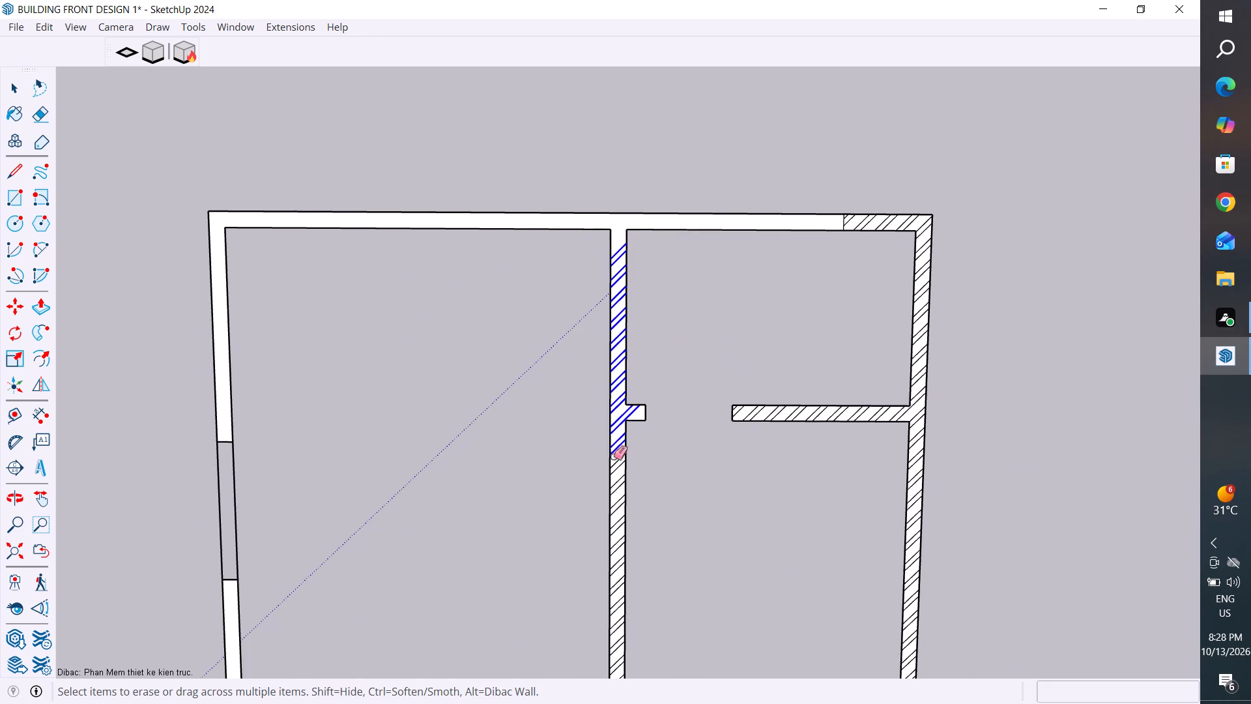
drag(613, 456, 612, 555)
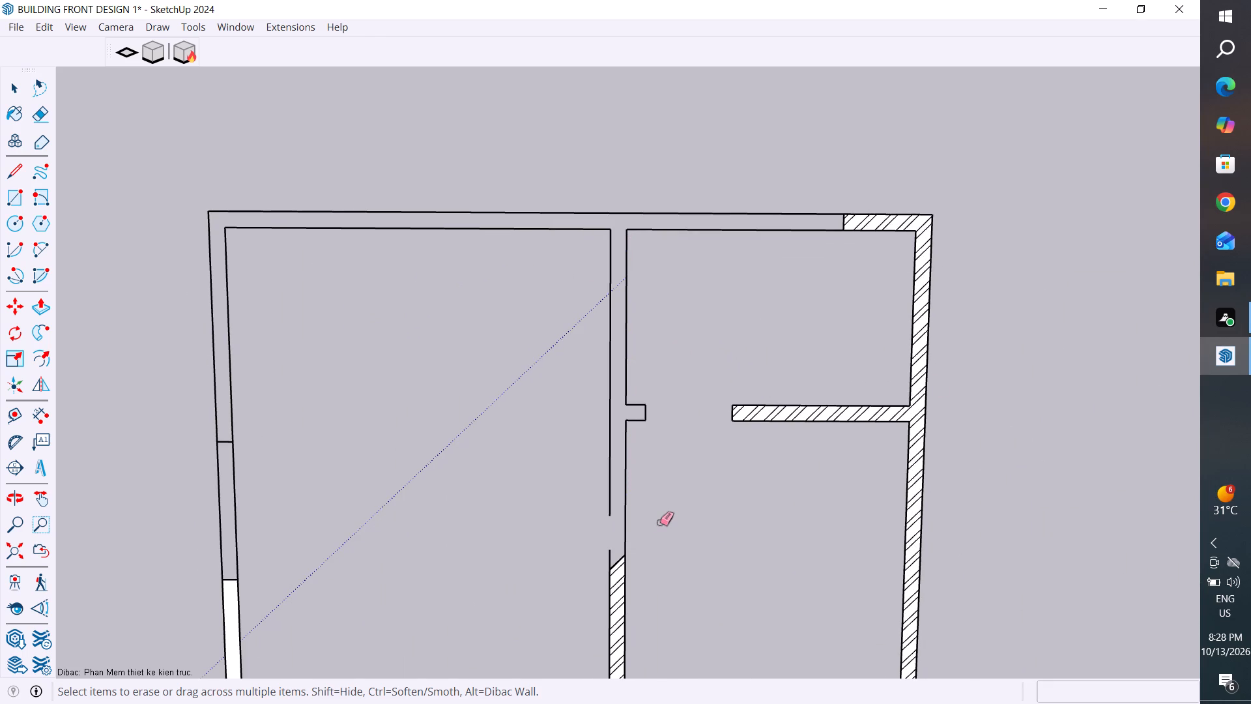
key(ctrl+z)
Erase the diagonal hatch lines along the large rear room's inner partition, from the rear wall to its T-shaped front end.
scroll(717, 228, down, 6)
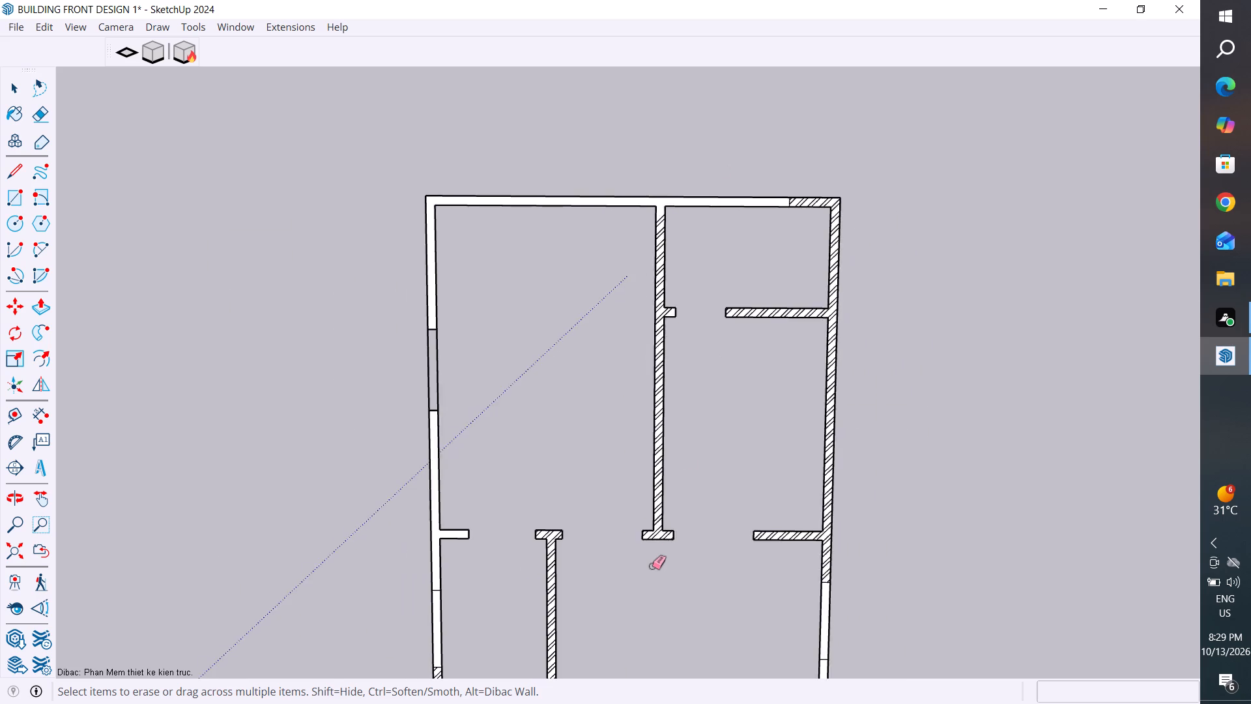
scroll(652, 566, up, 4)
scroll(719, 386, down, 5)
scroll(713, 157, up, 5)
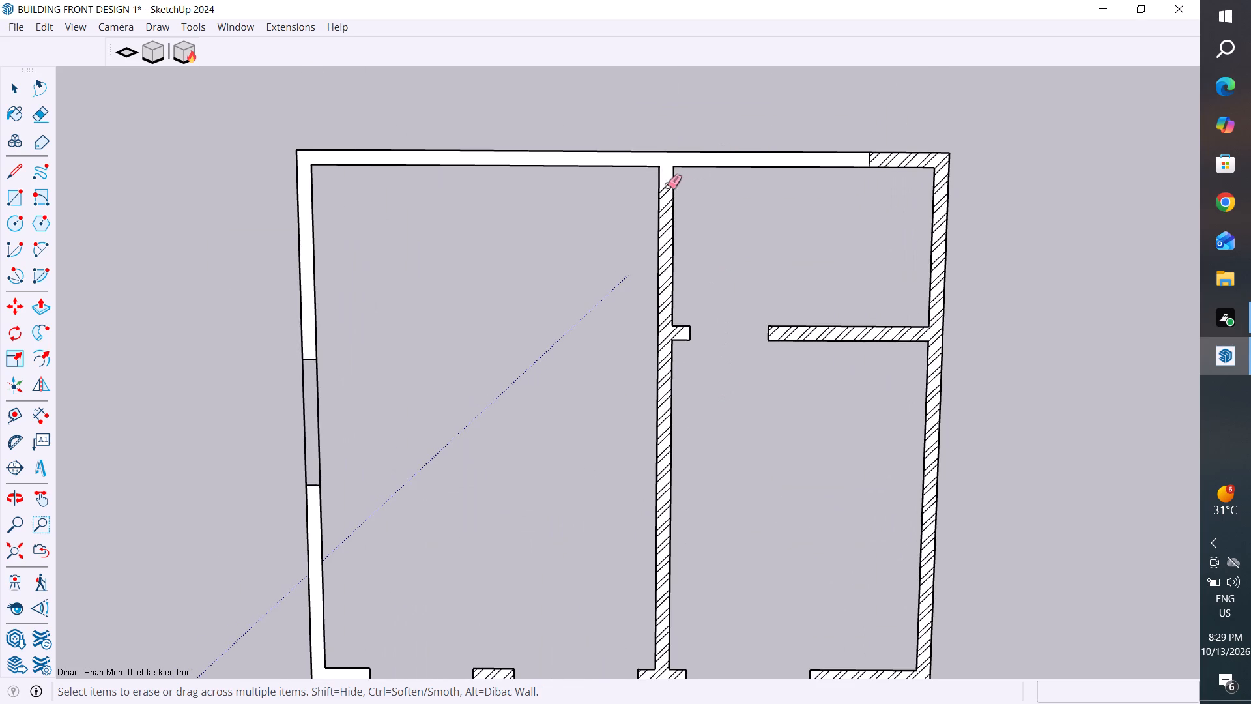
drag(666, 184, 665, 242)
drag(665, 242, 662, 392)
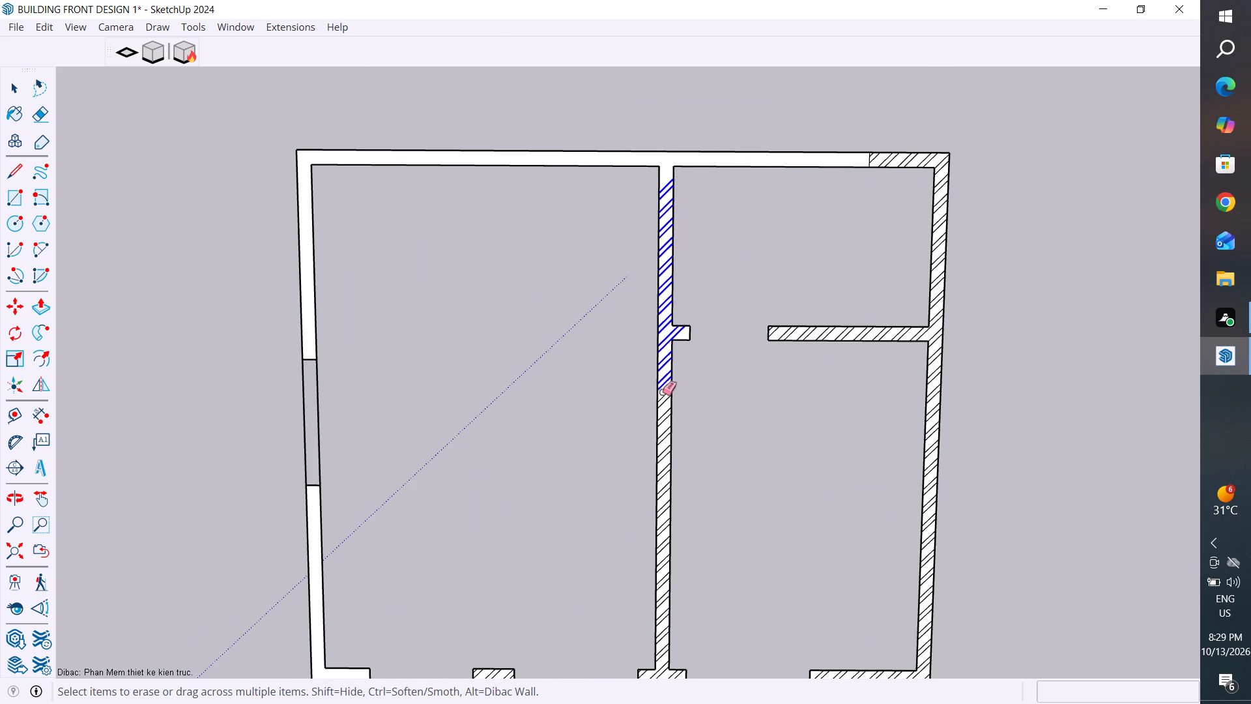
drag(662, 392, 662, 537)
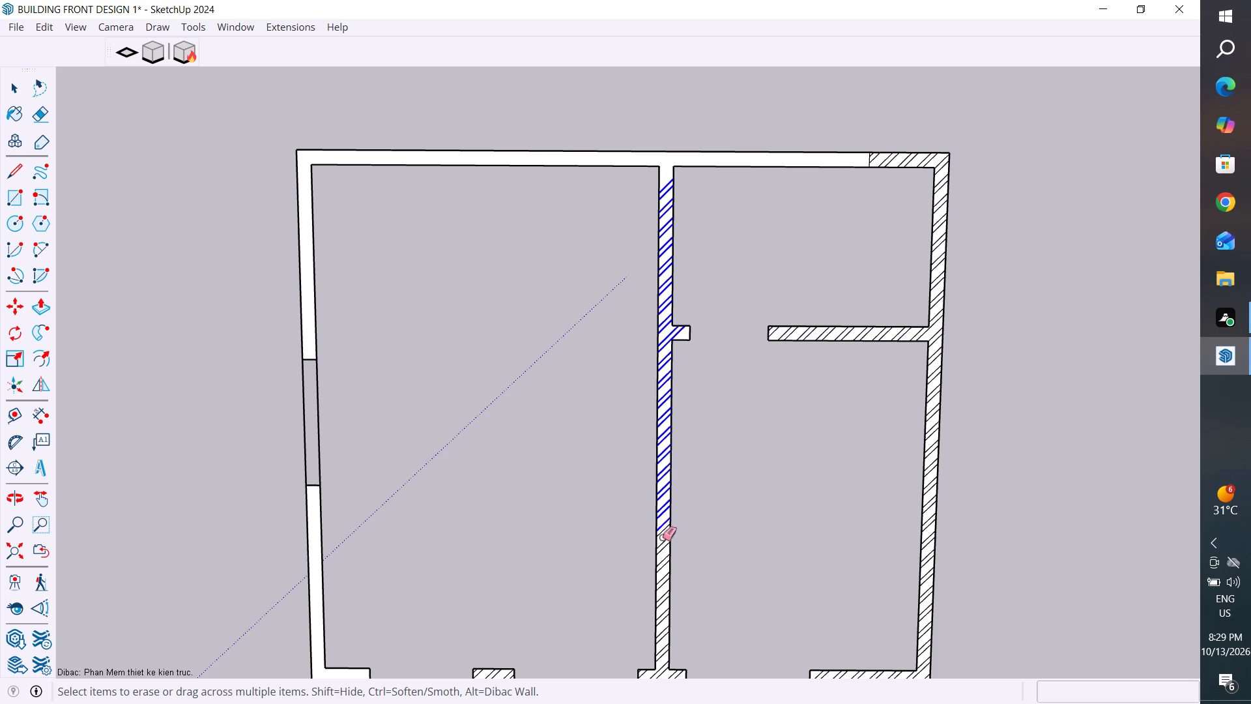
drag(662, 537, 664, 673)
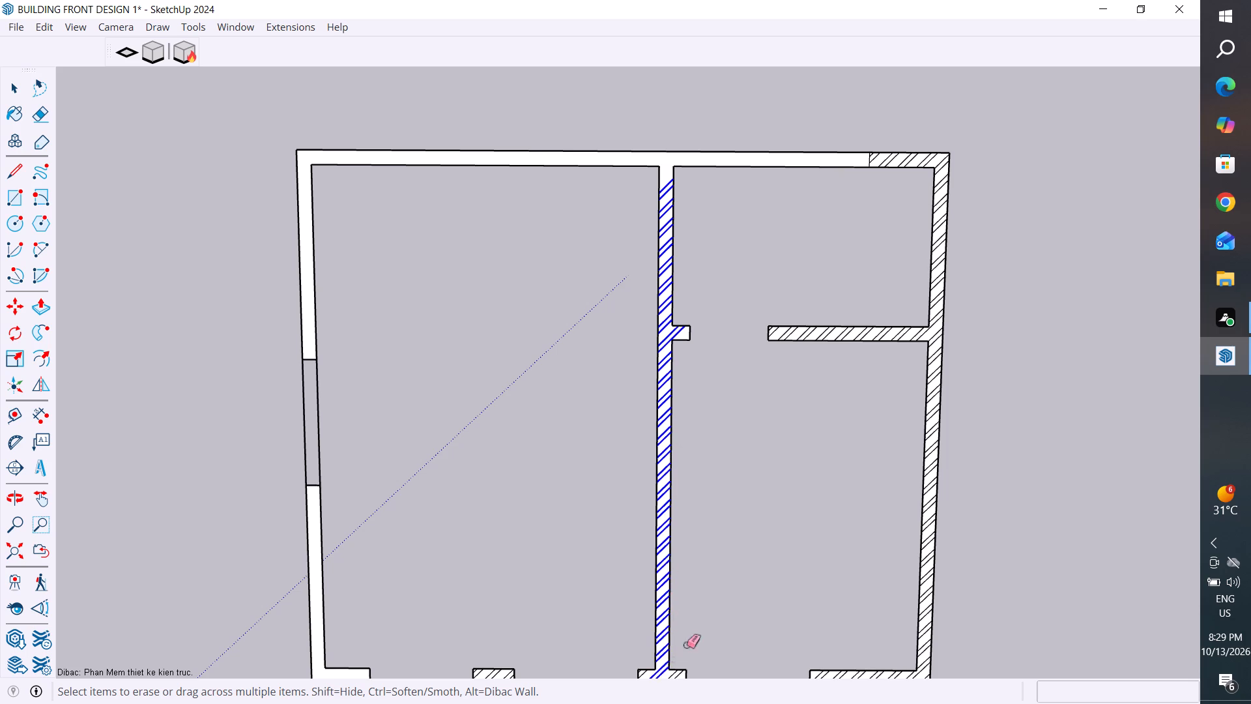
Erase the leftover hatch lines in the T-shaped front end of the inner partition, keeping its outline edges.
scroll(715, 338, down, 6)
scroll(756, 604, up, 12)
scroll(584, 442, up, 3)
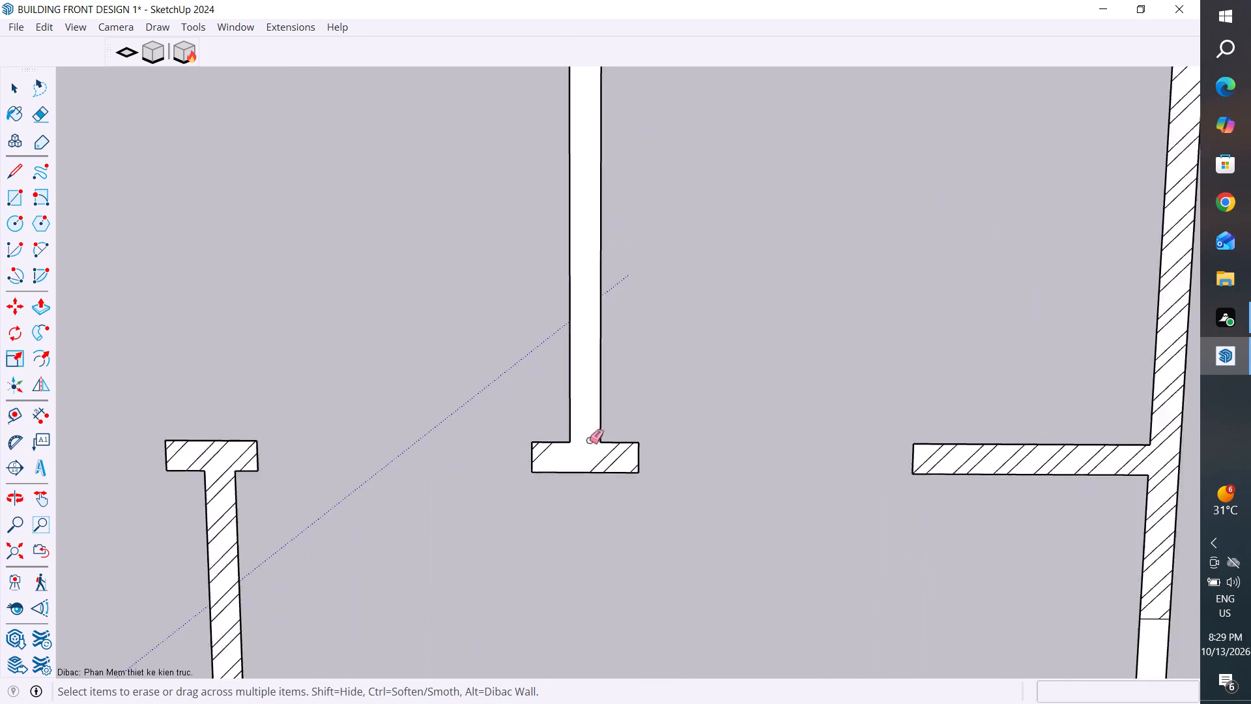
scroll(589, 440, up, 2)
click(631, 452)
click(643, 460)
click(660, 481)
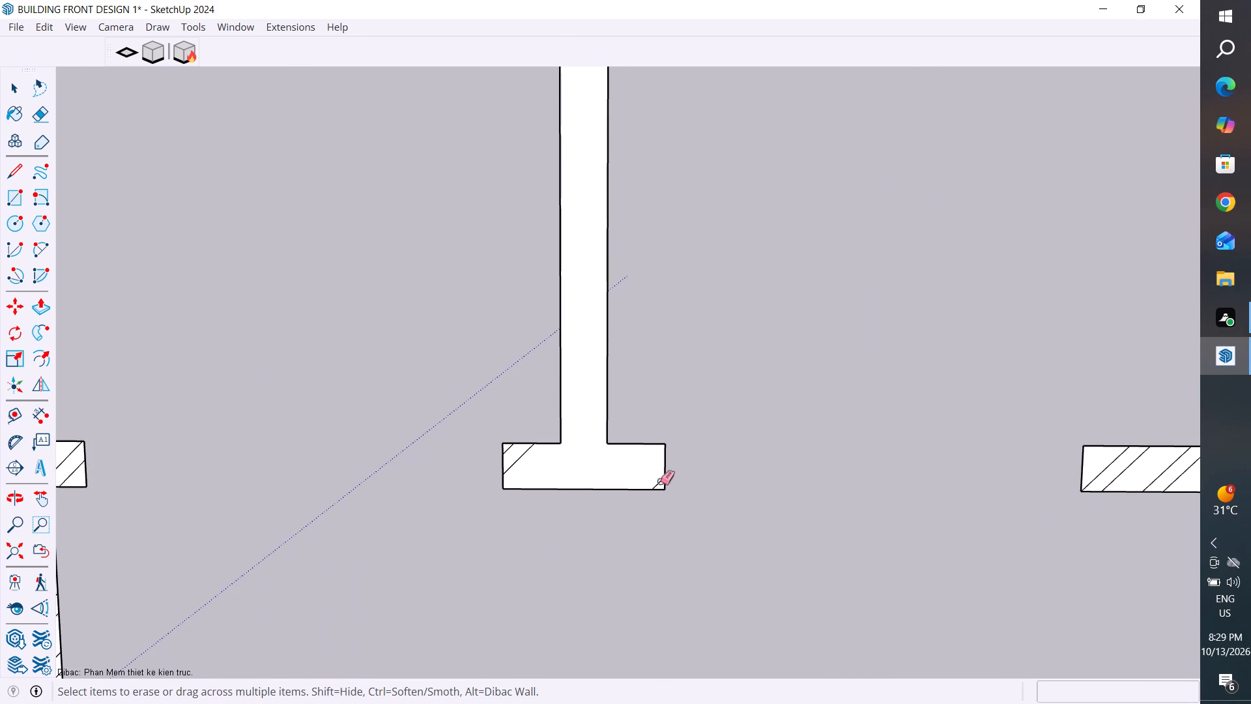
click(517, 462)
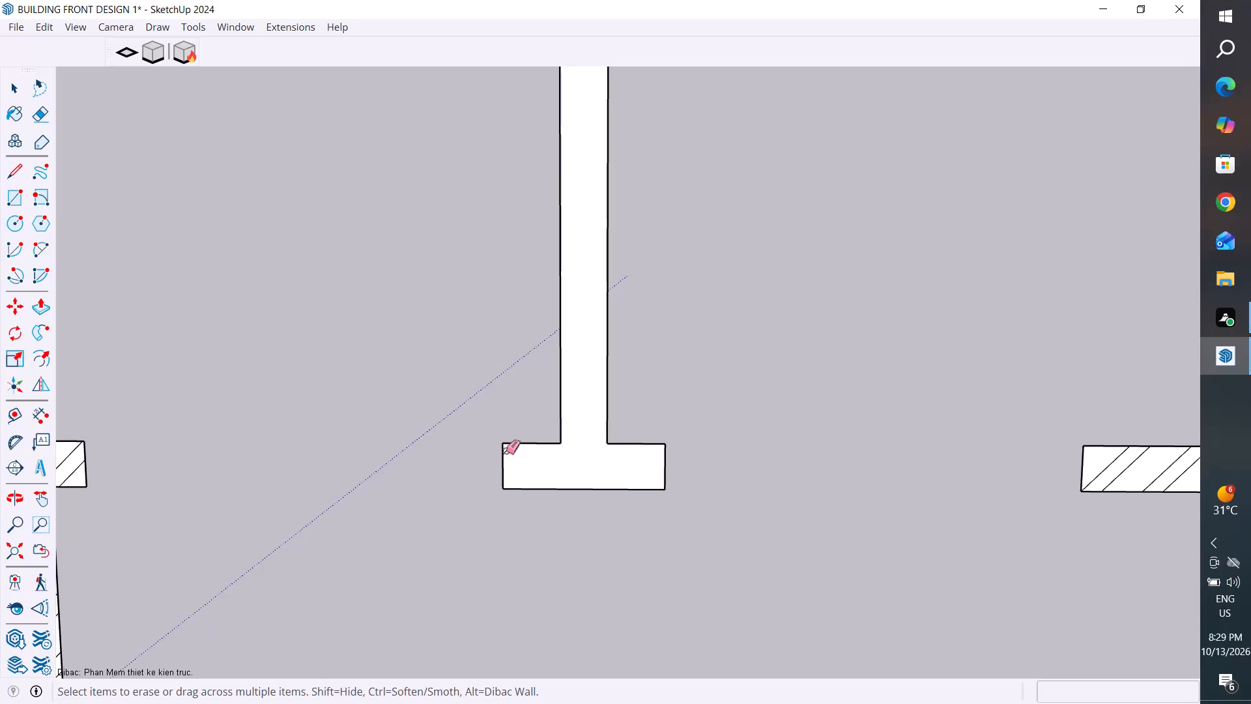
click(505, 450)
key(ctrl+z)
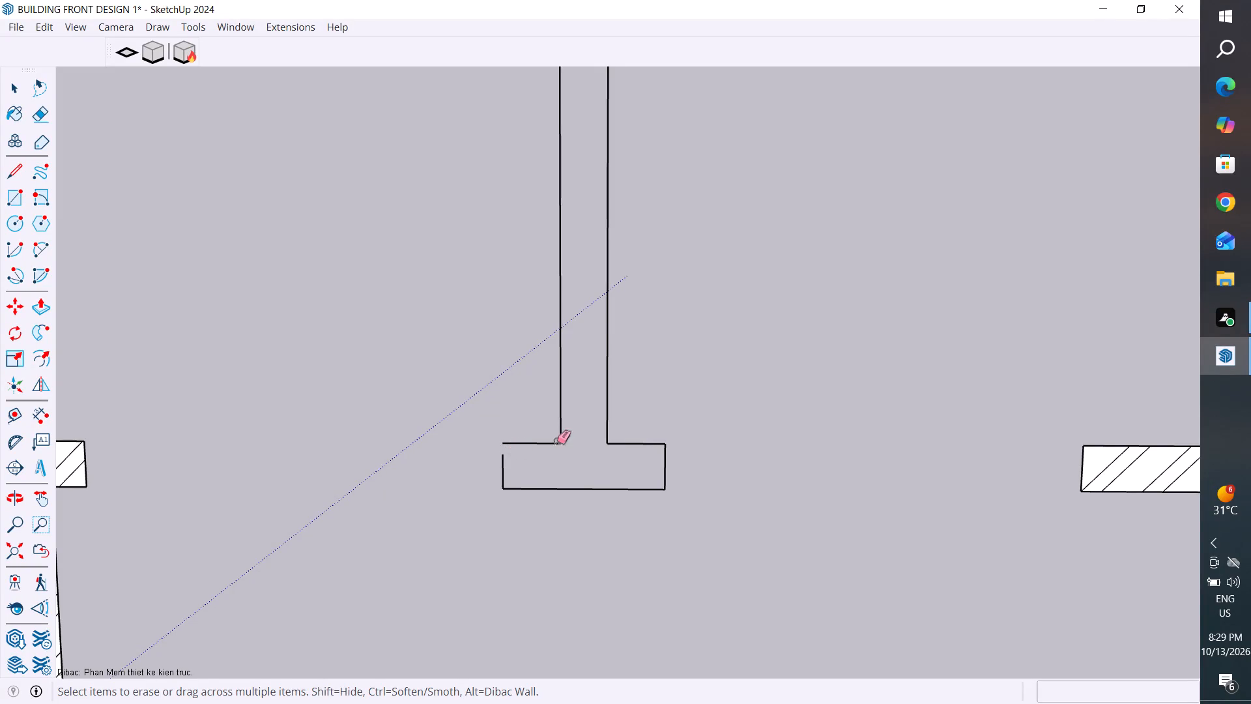
ctrl+scroll(556, 441, up, 5)
click(474, 456)
scroll(474, 456, down, 9)
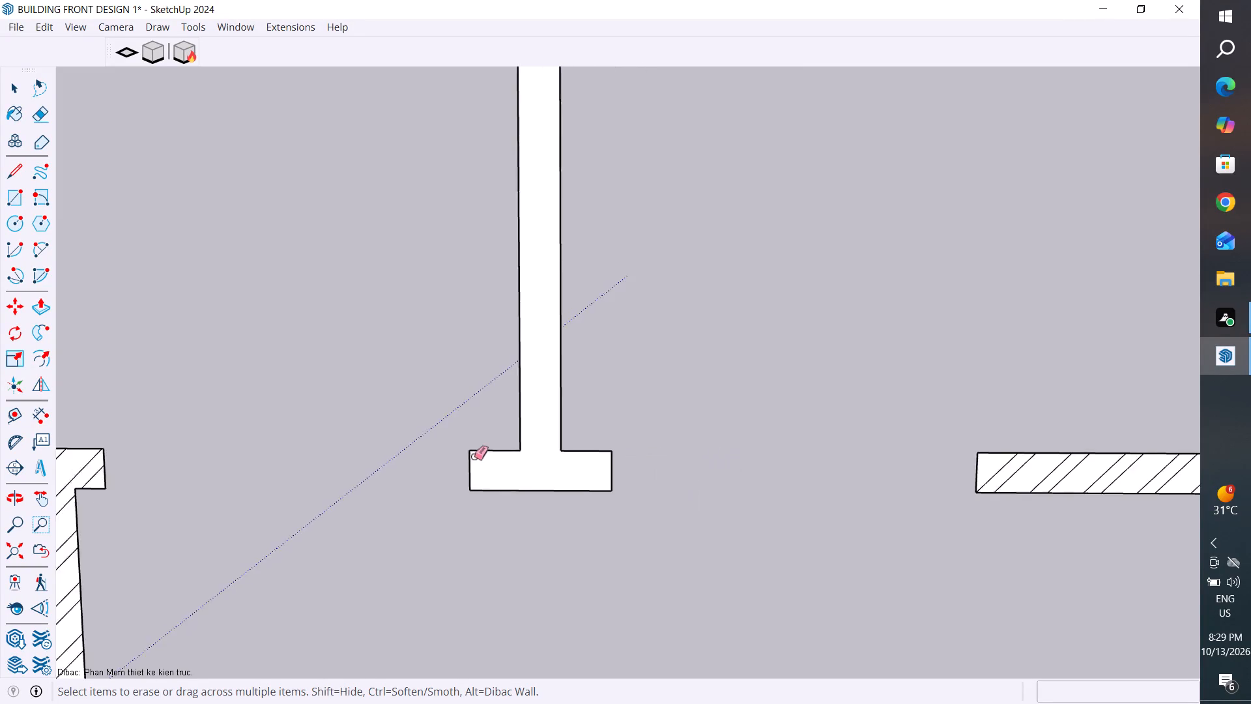
Erase the hatch lines in the small corner room's front cross wall through its junction with the outer side wall.
scroll(474, 456, down, 12)
scroll(714, 94, up, 7)
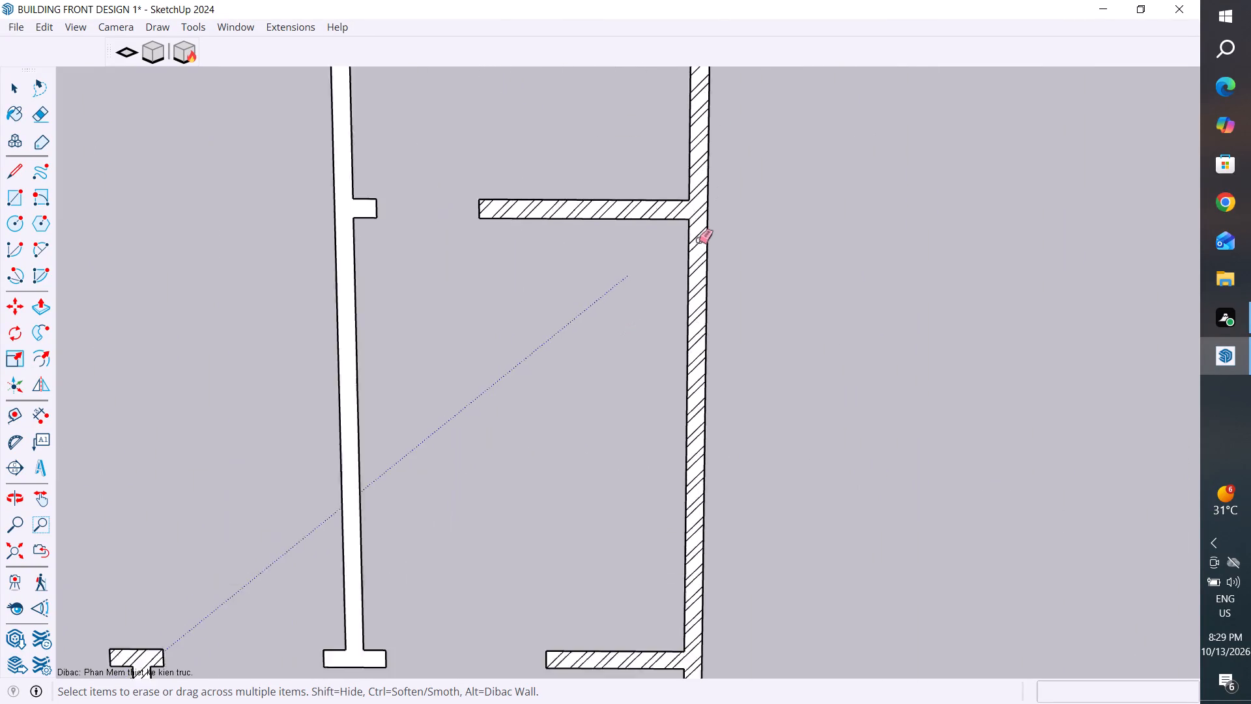
scroll(698, 240, up, 1)
scroll(400, 204, up, 2)
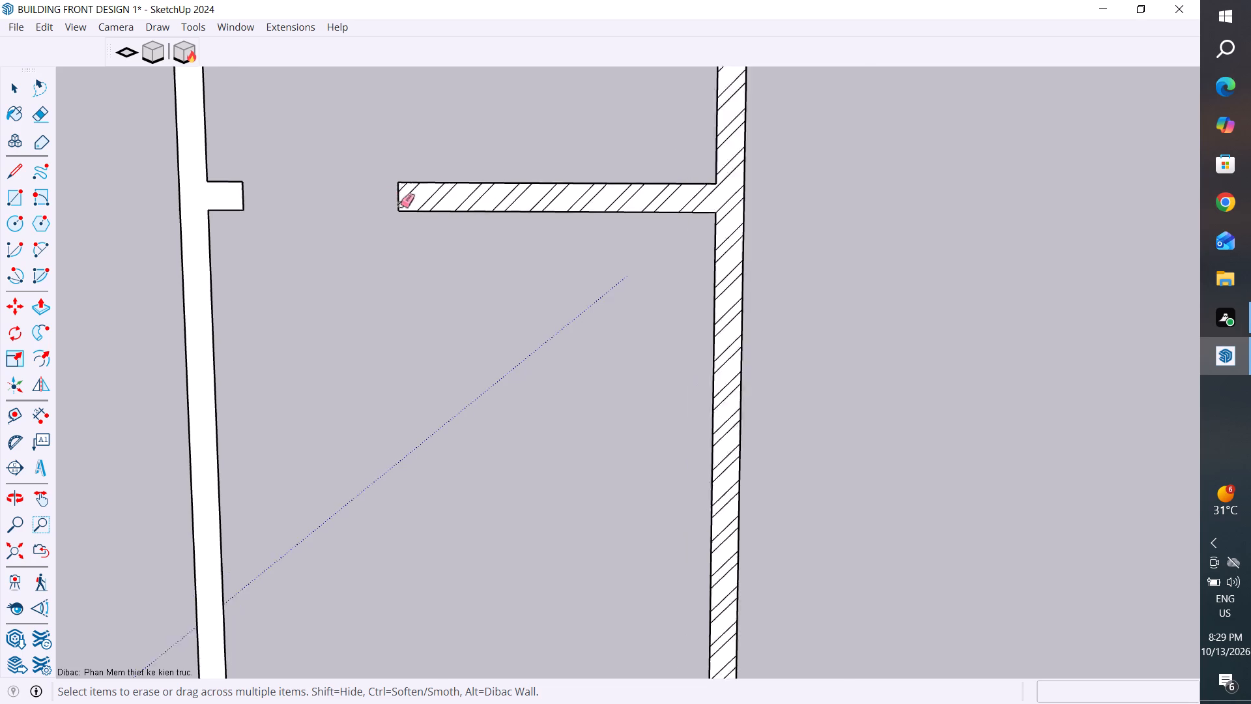
scroll(400, 204, up, 2)
click(405, 182)
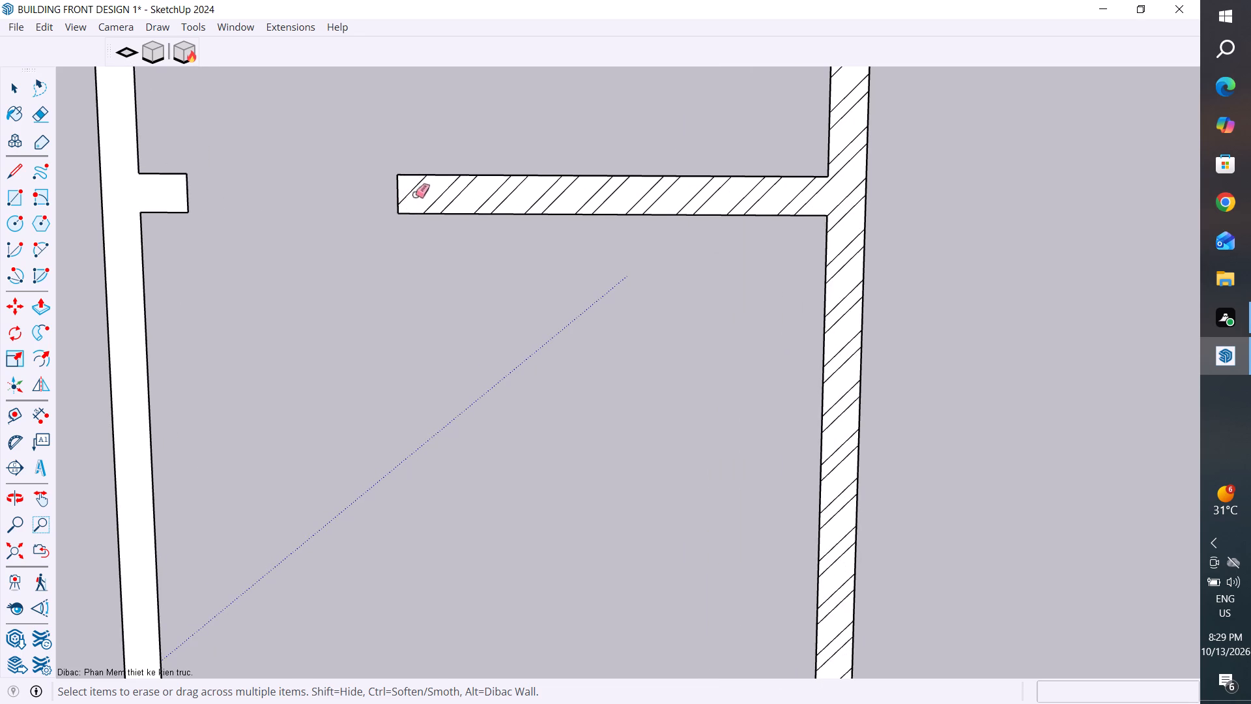
drag(410, 190, 633, 193)
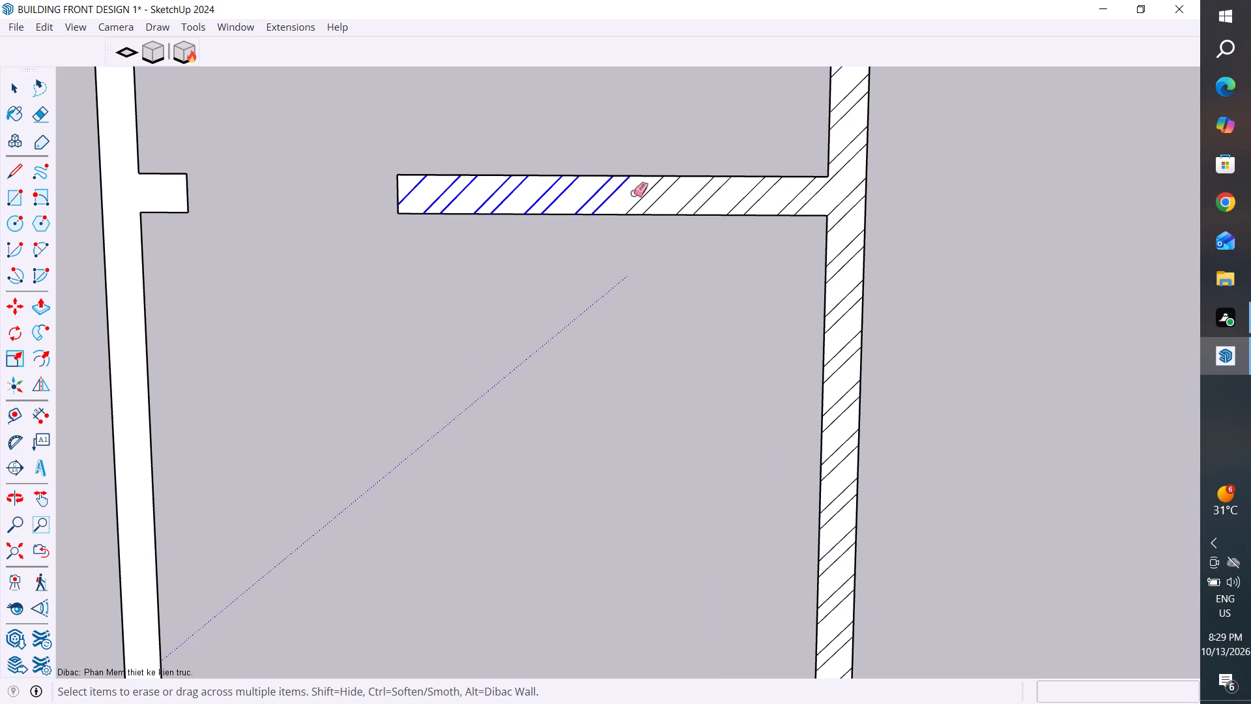
drag(633, 193, 856, 208)
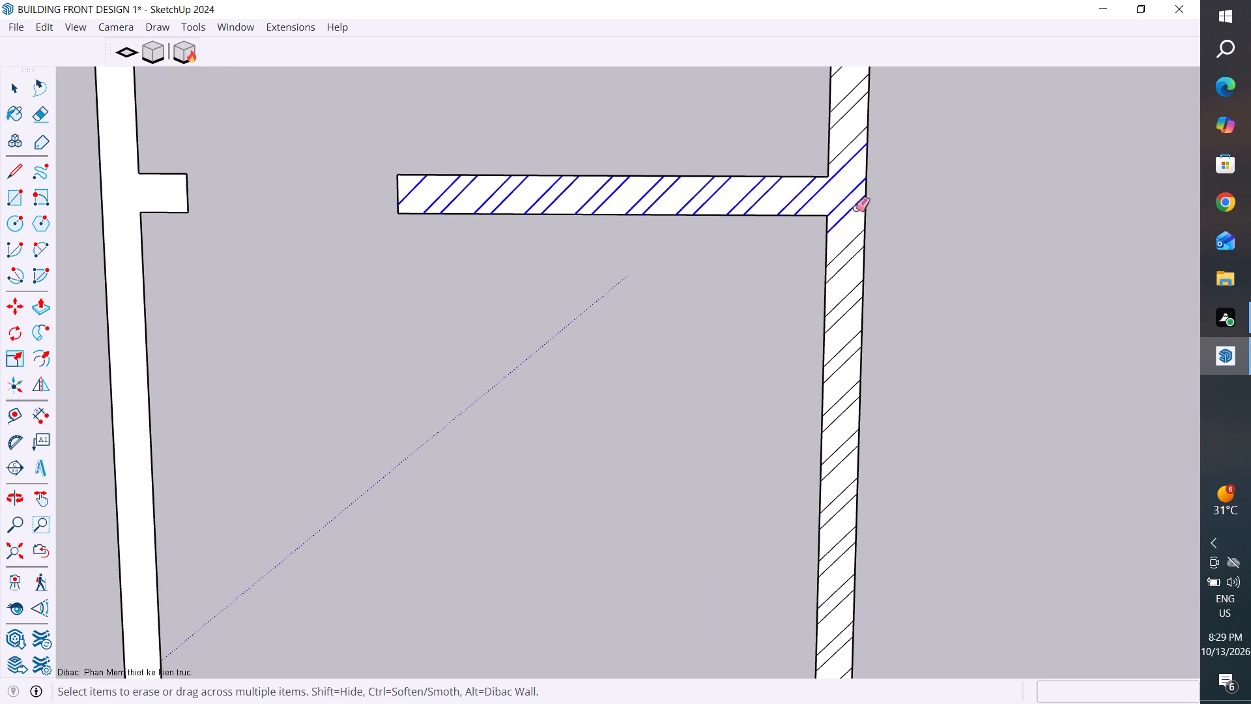
drag(856, 208, 856, 209)
Erase the hatch lines in the outer side wall of the room in front of the corner room, down past the next cross wall.
scroll(835, 203, down, 11)
scroll(822, 335, up, 4)
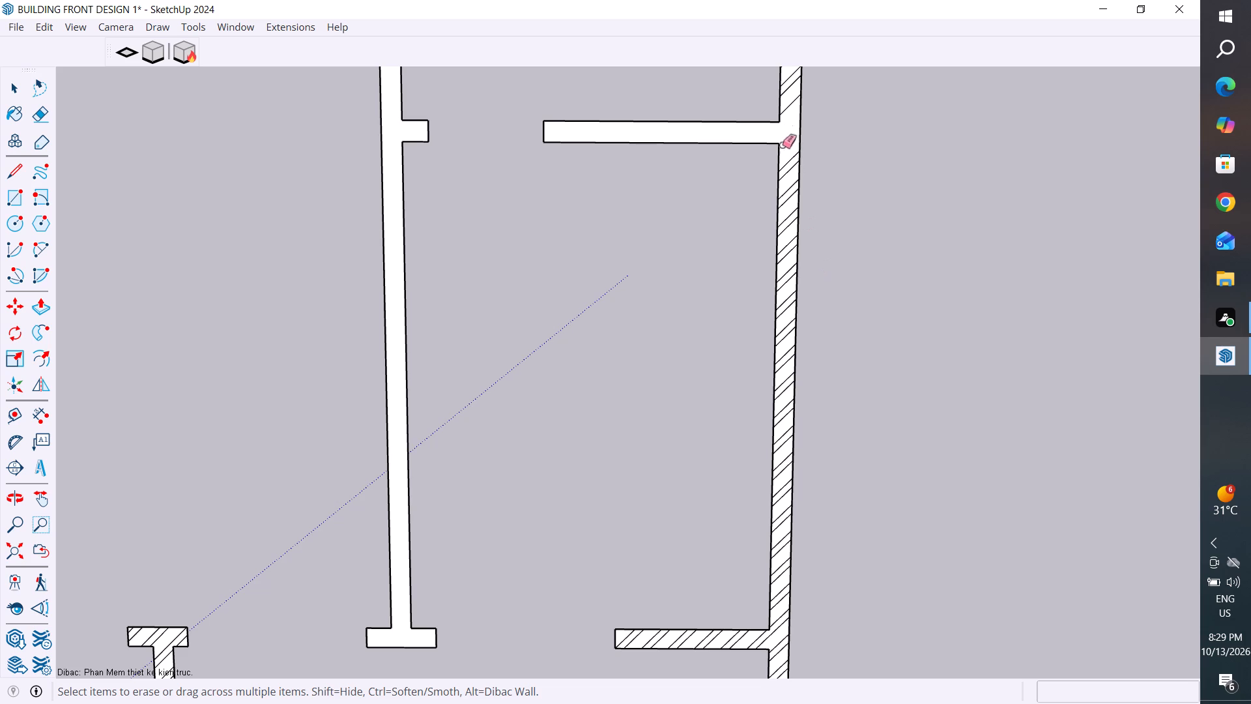
drag(789, 153, 790, 216)
drag(790, 216, 780, 404)
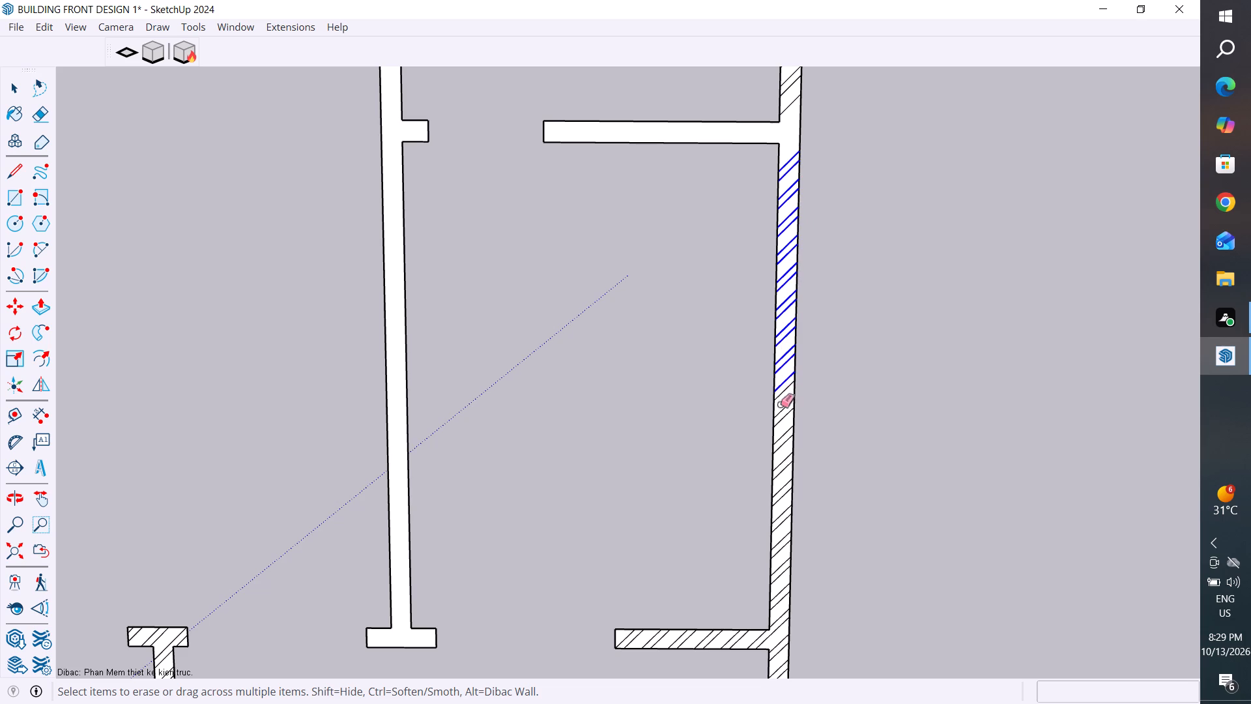
drag(780, 404, 781, 599)
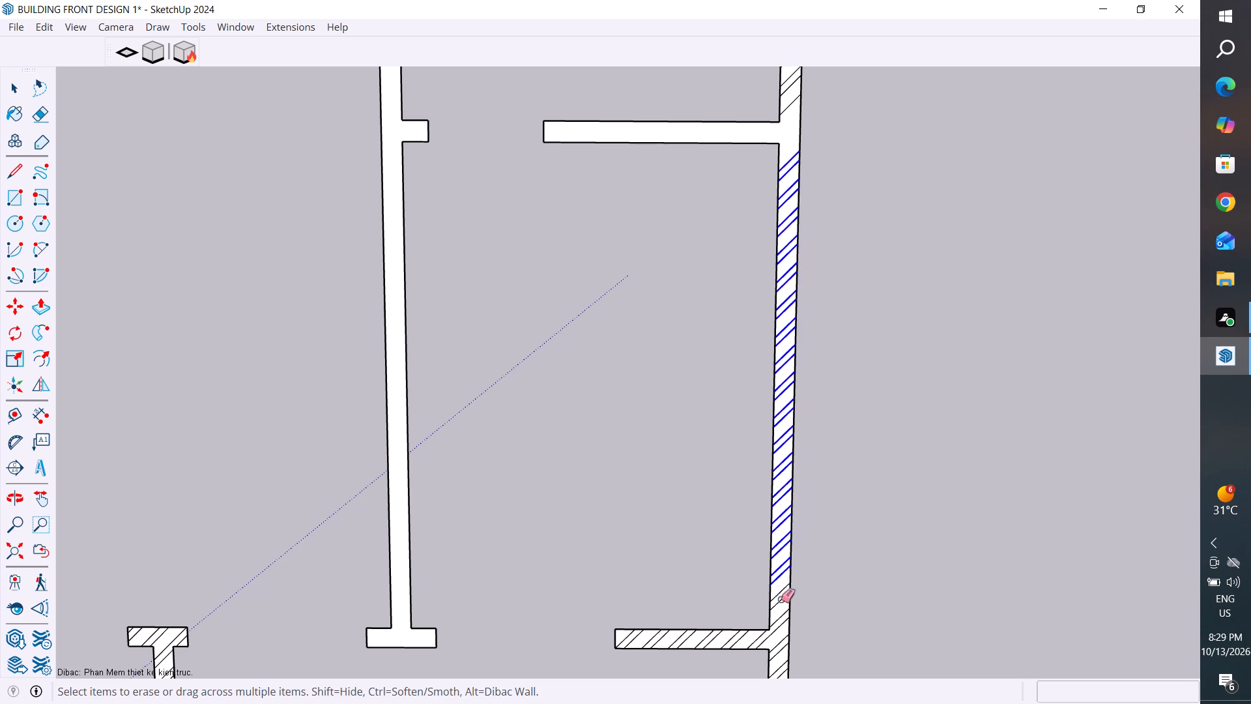
drag(781, 599, 783, 675)
Erase the remaining hatch lines in the outer side wall beyond that cross wall, including the dividing line at the window strip.
scroll(732, 251, down, 5)
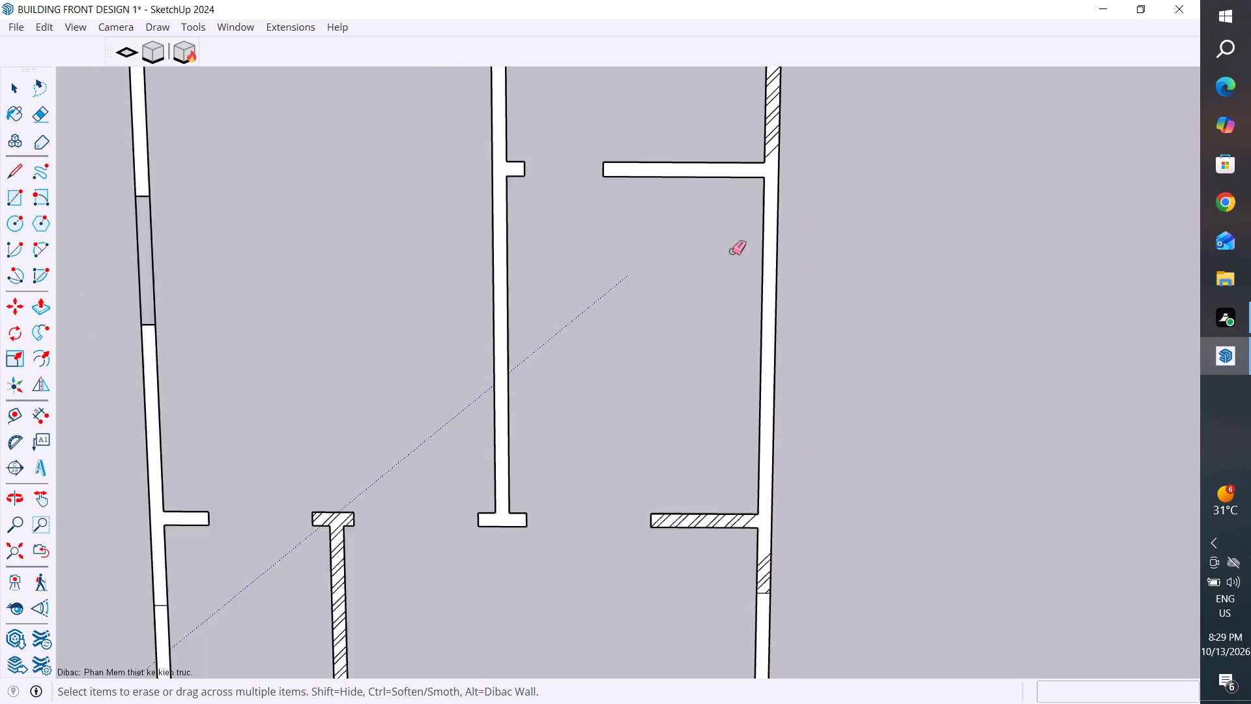
scroll(772, 511, up, 5)
middle_drag(782, 529, 784, 259)
scroll(741, 649, up, 4)
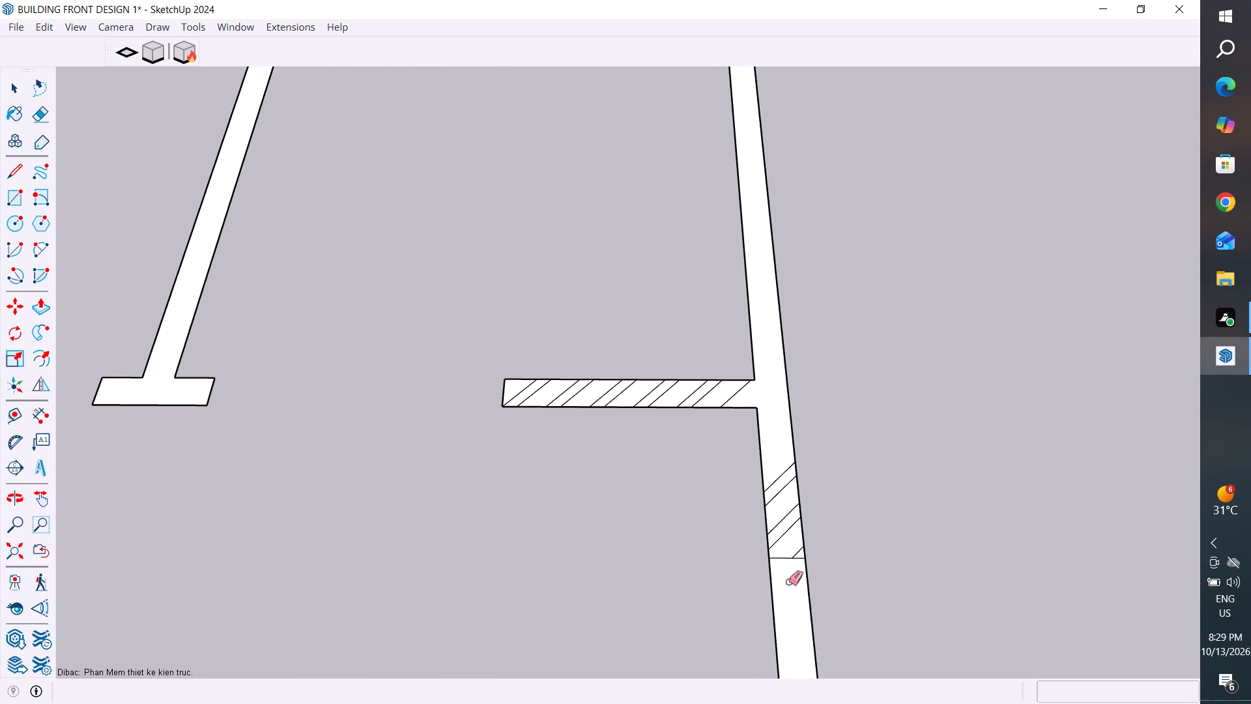
drag(795, 579, 775, 460)
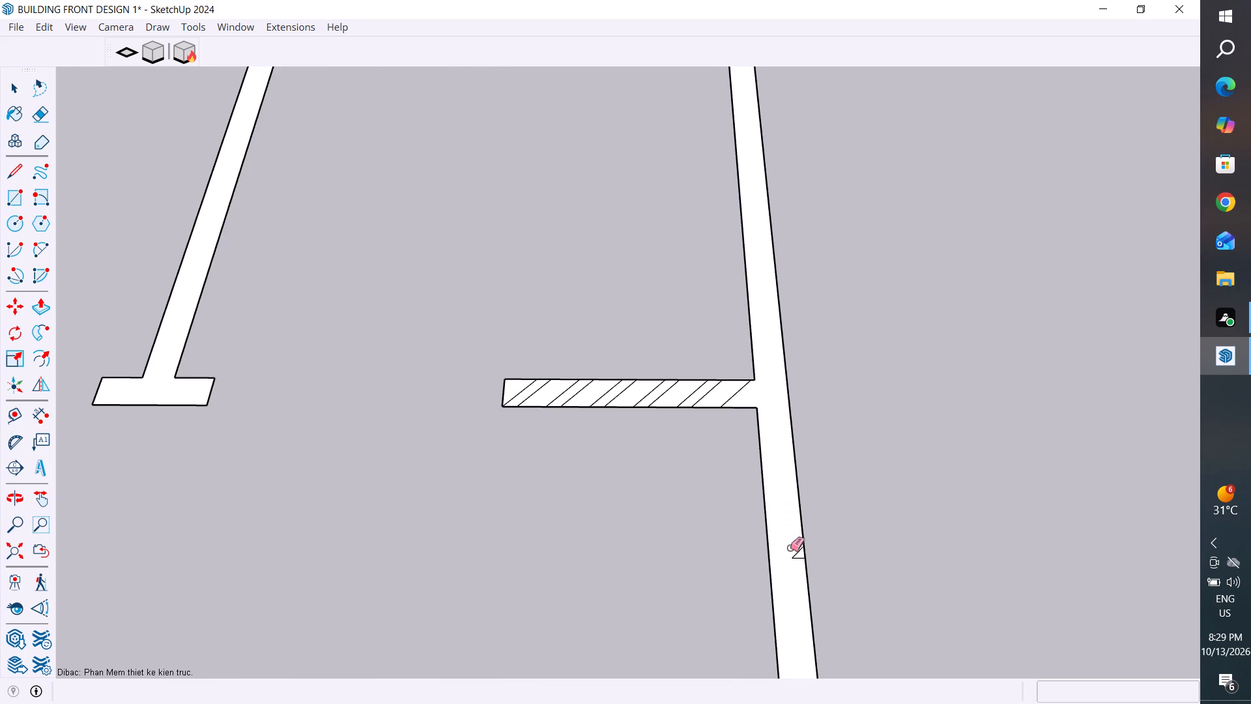
click(796, 559)
click(794, 554)
Erase the hatch lines in the short cross wall joining the outer side wall opposite the T-shaped partition end.
scroll(710, 450, up, 5)
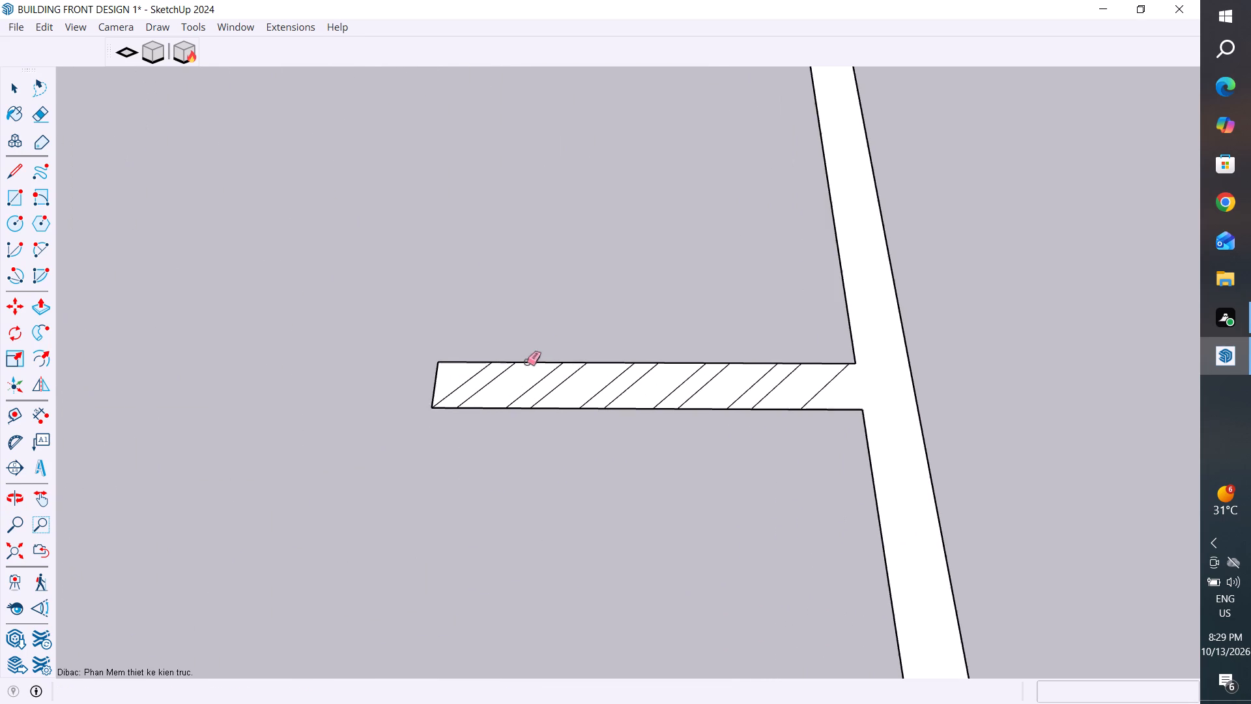
drag(454, 374, 577, 386)
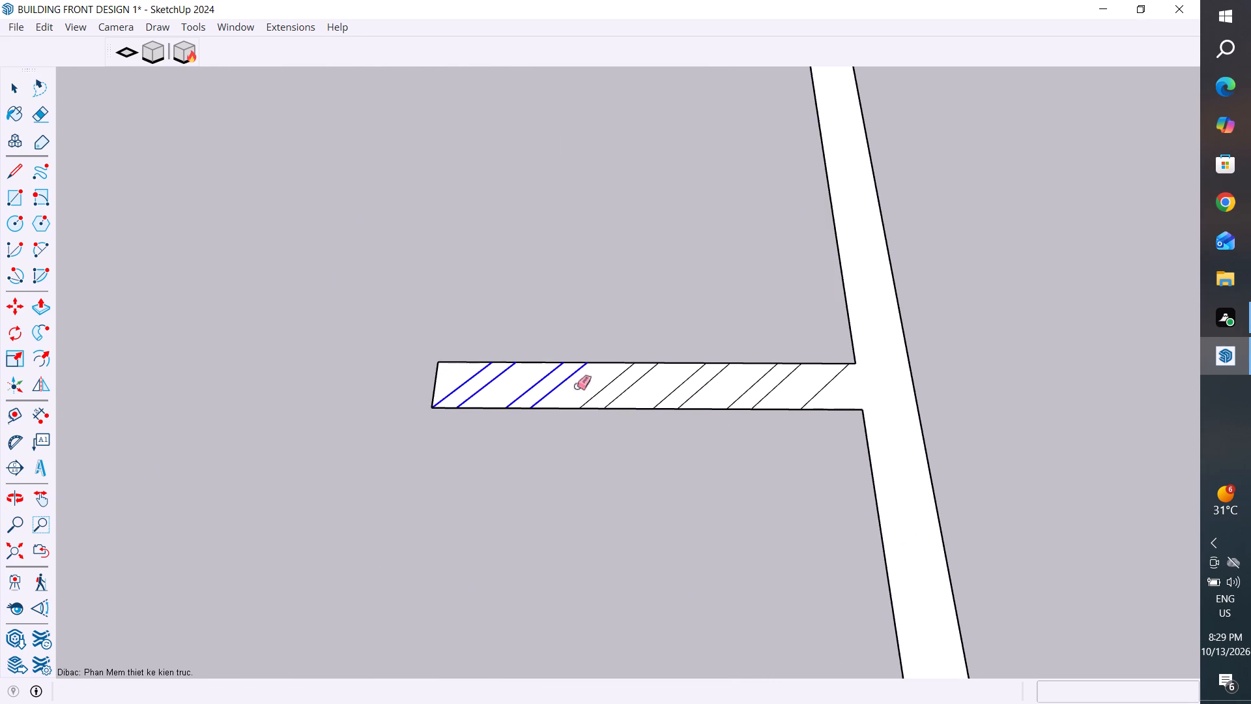
drag(577, 386, 840, 386)
Erase the hatch lines along the small corner room's outer side wall and rear corner, including the dividing line in the rear wall.
scroll(722, 583, down, 11)
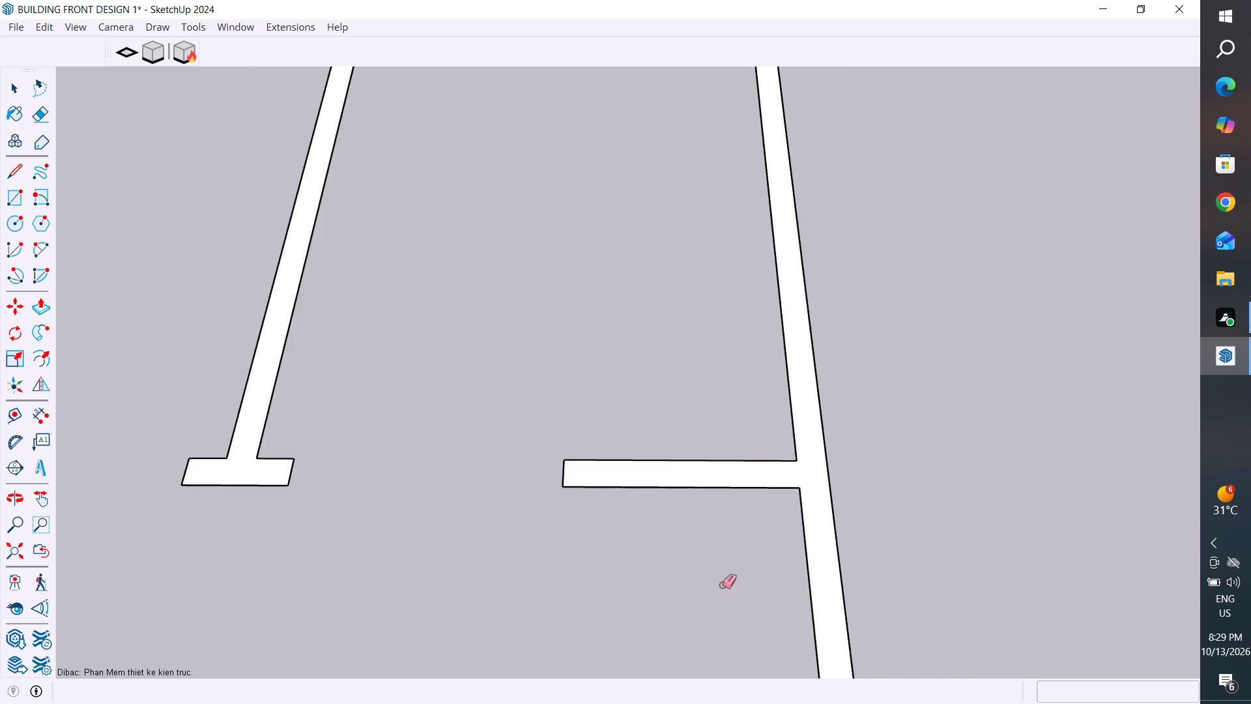
scroll(722, 585, down, 3)
scroll(732, 97, up, 10)
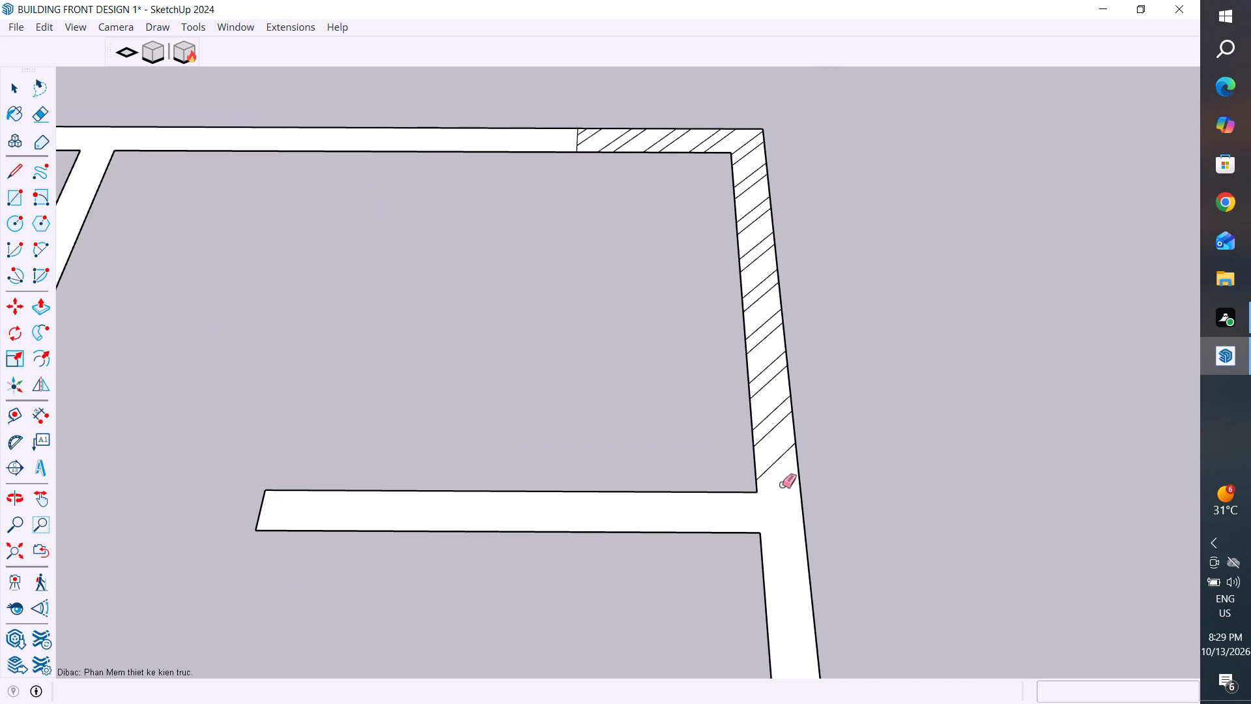
drag(782, 488, 763, 304)
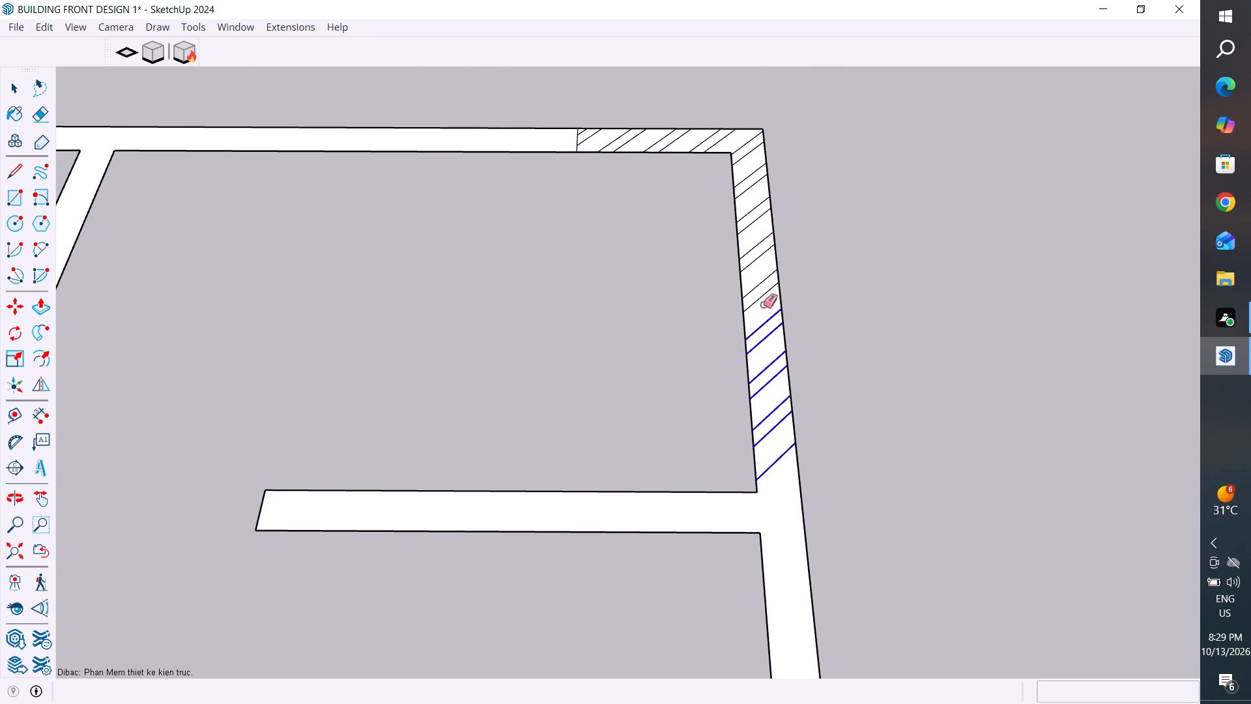
drag(763, 304, 715, 135)
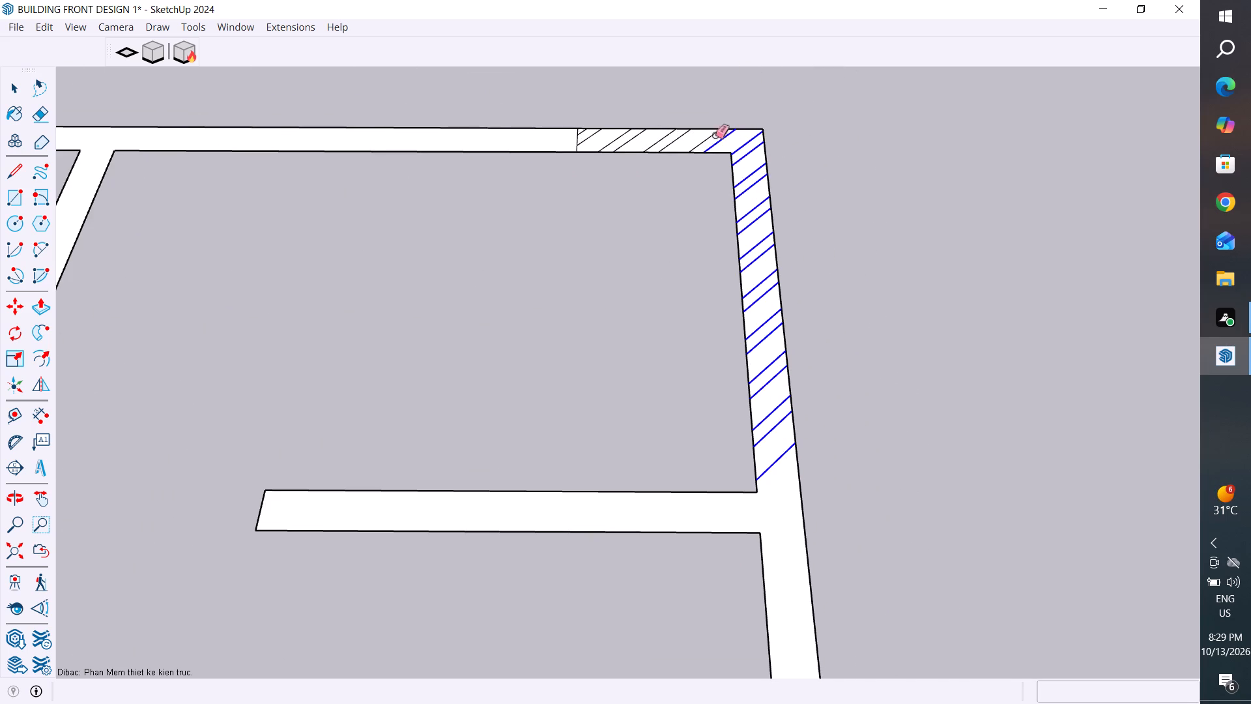
drag(715, 135, 562, 141)
scroll(573, 143, up, 3)
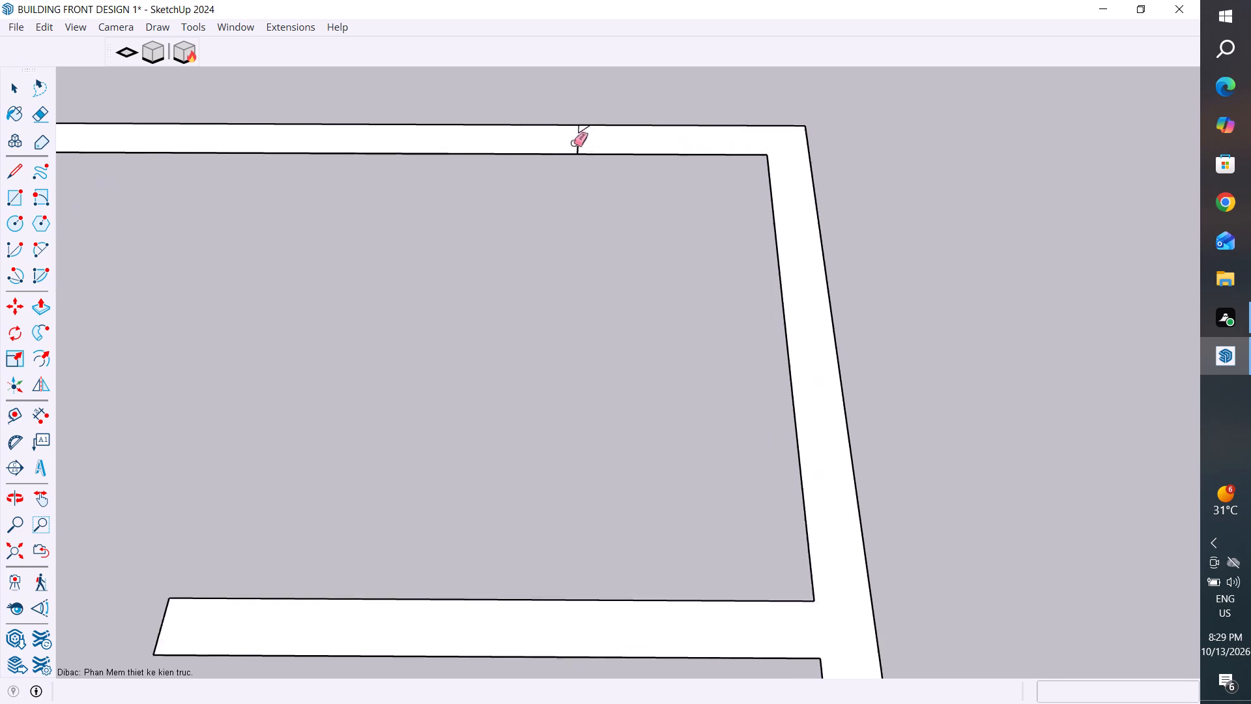
scroll(573, 143, up, 3)
click(581, 150)
click(586, 123)
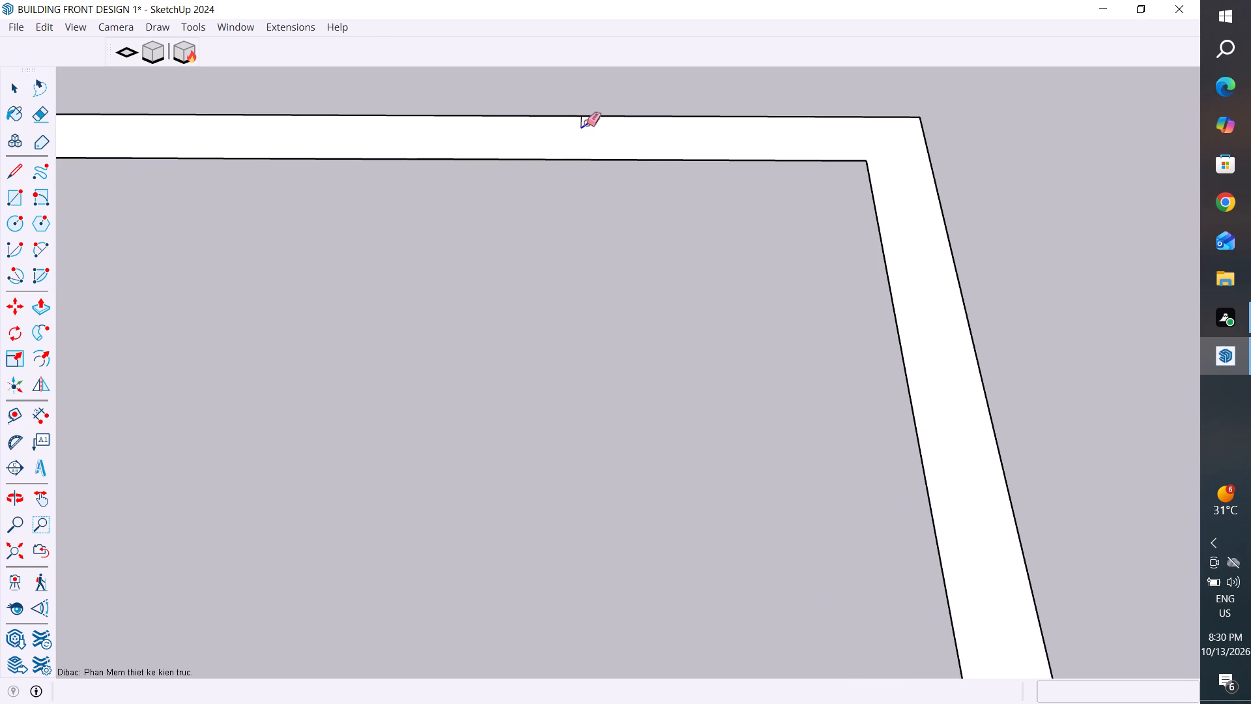
Erase the leftover line fragment at the outer edge of the rear wall near the small corner room.
click(582, 123)
Erase the hatch lines in the head of the remaining hatched T-shaped partition and along most of its stem toward the staircase wall.
scroll(683, 171, down, 20)
scroll(683, 171, down, 4)
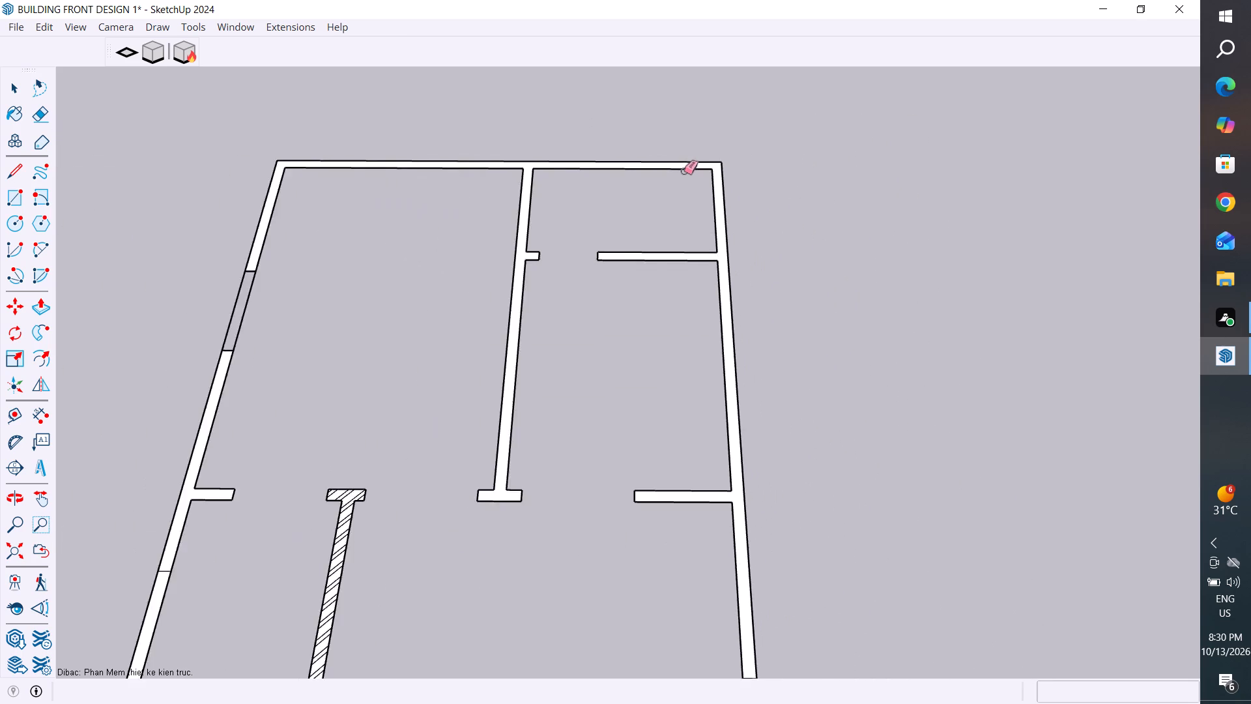
scroll(683, 171, down, 3)
scroll(492, 374, up, 5)
scroll(501, 563, up, 2)
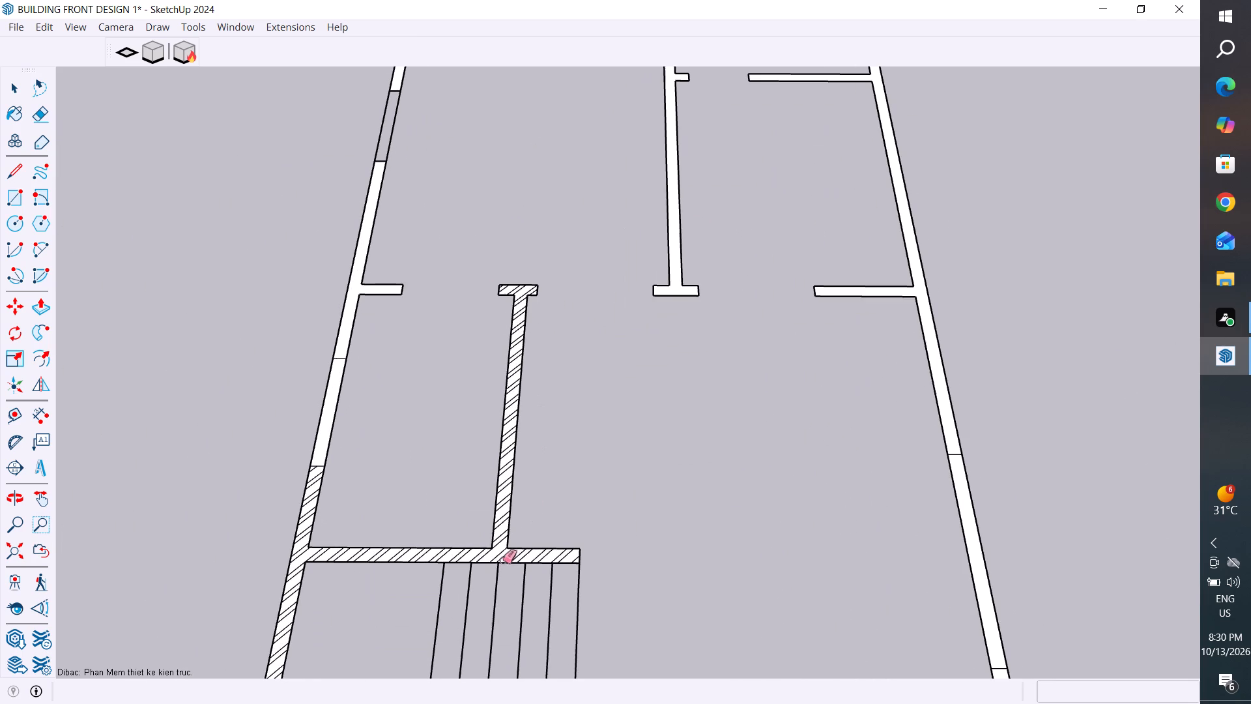
scroll(529, 300, up, 16)
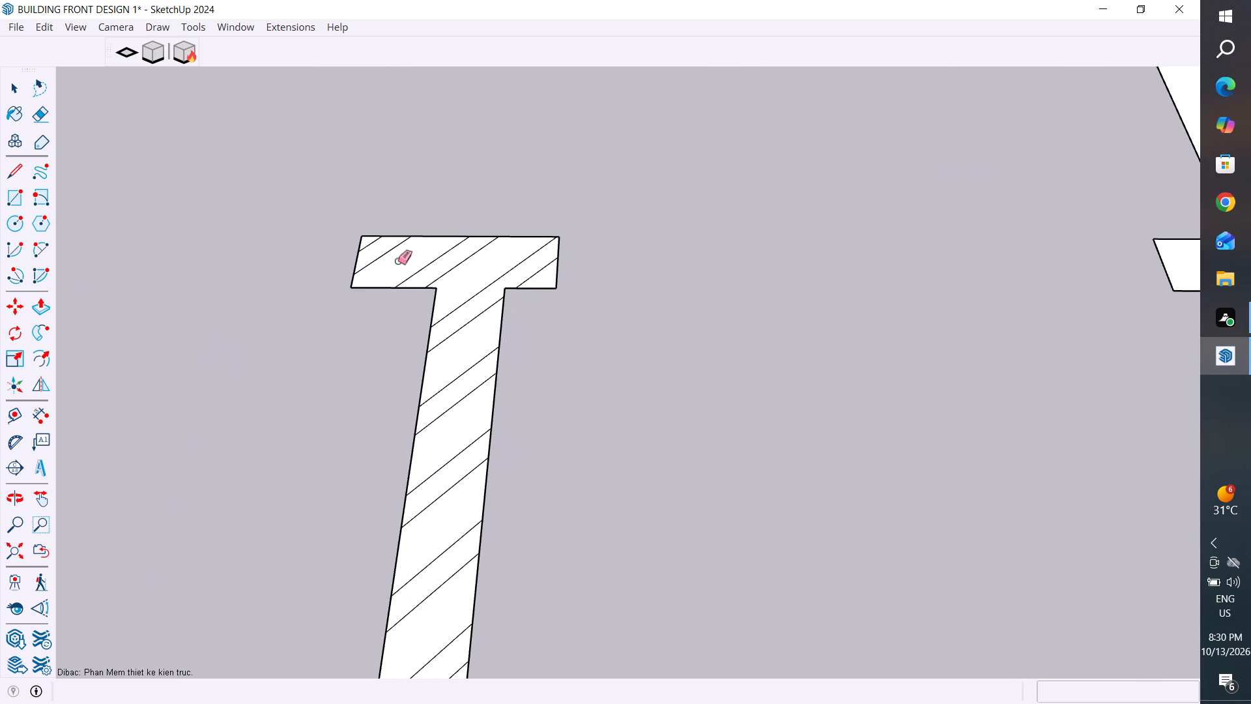
drag(371, 242, 433, 254)
drag(433, 254, 546, 269)
drag(463, 298, 468, 332)
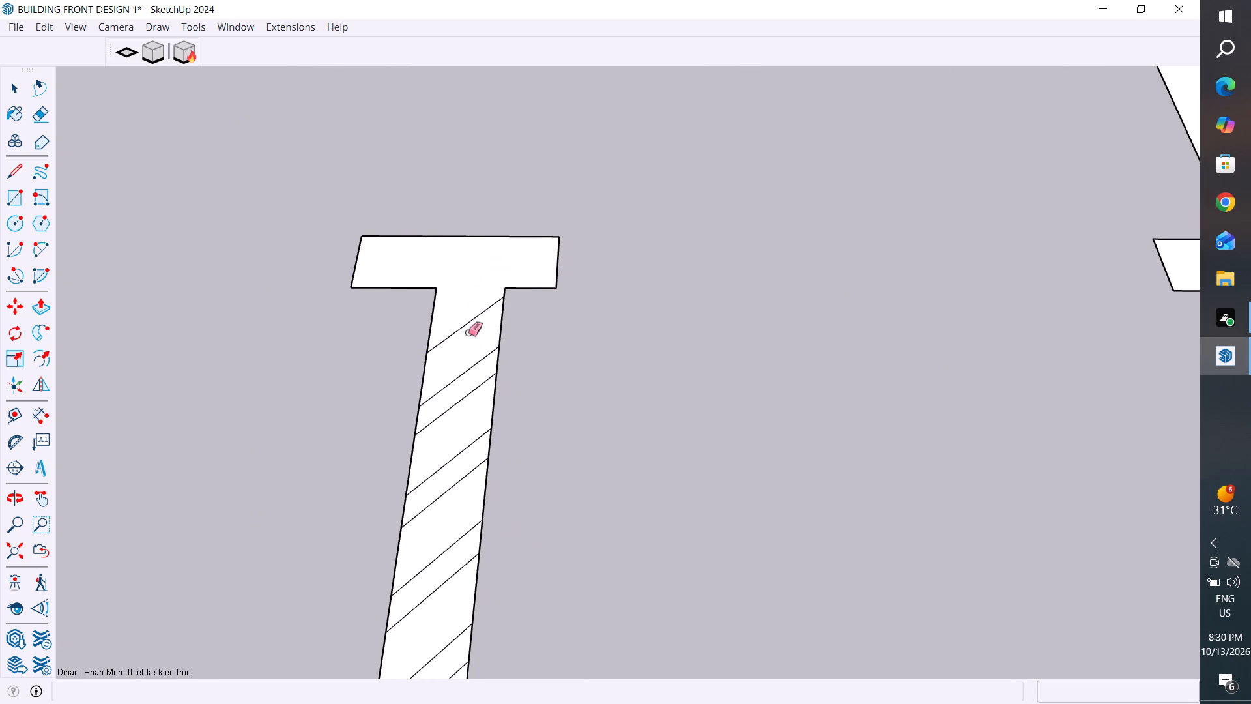
drag(468, 332, 430, 627)
scroll(835, 239, down, 7)
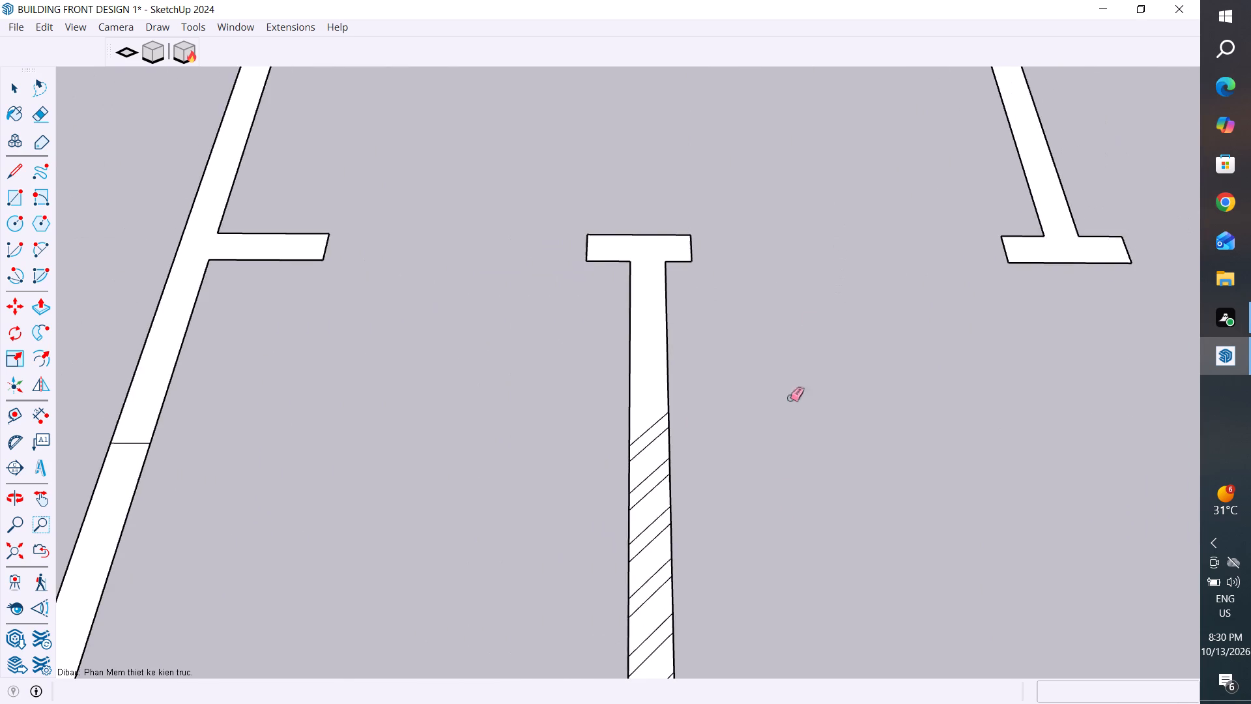
scroll(711, 319, down, 6)
scroll(698, 578, up, 5)
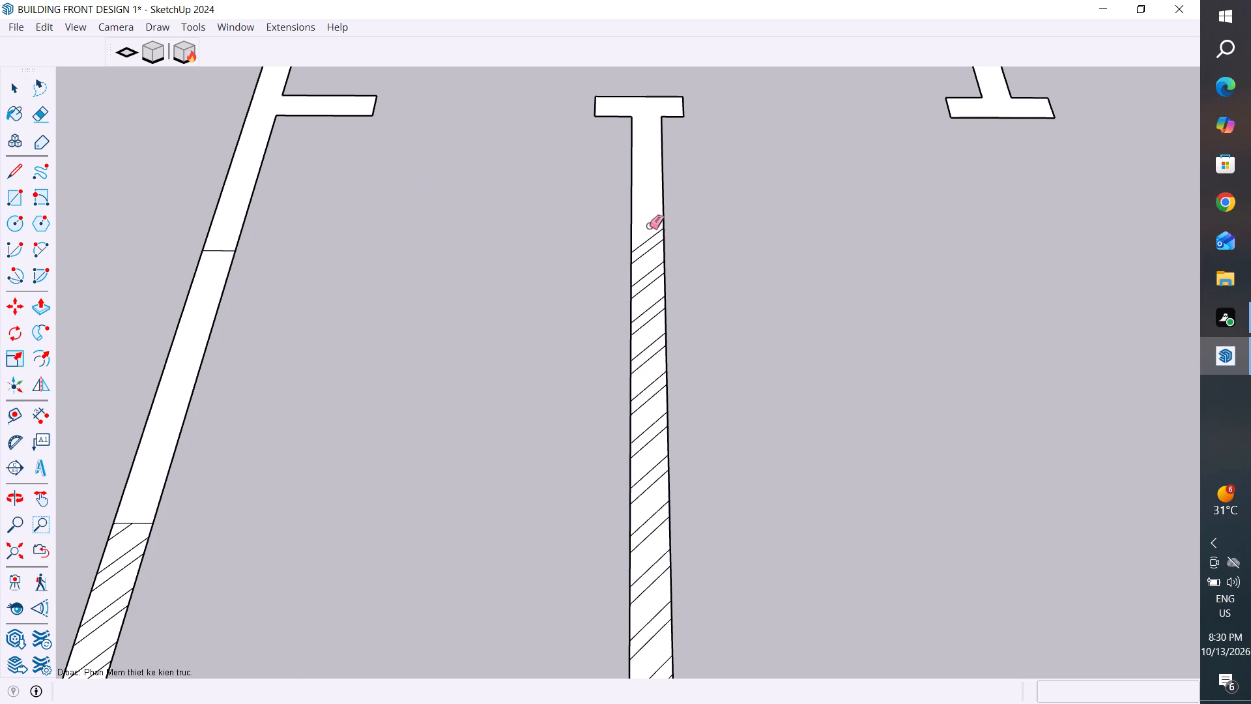
drag(649, 221, 648, 527)
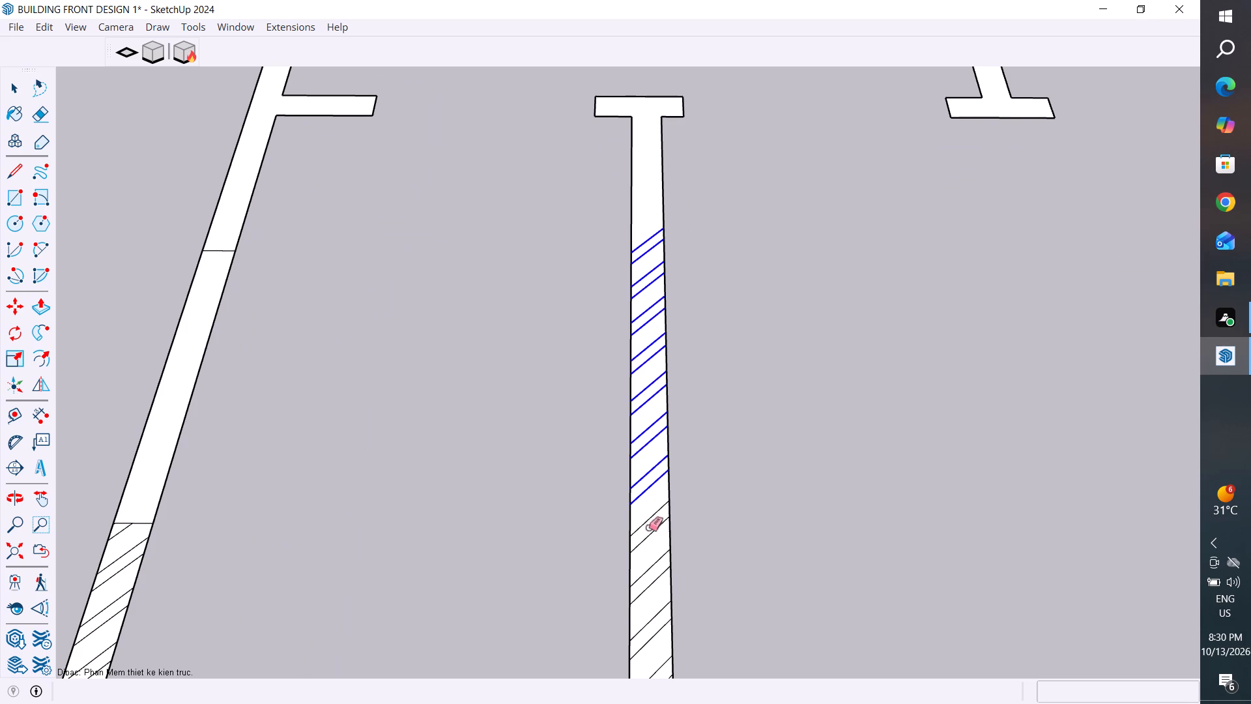
drag(648, 527, 652, 652)
Erase the hatch lines in the free end of the cross wall behind the staircase and in the foot of the adjoining partition.
scroll(816, 356, down, 8)
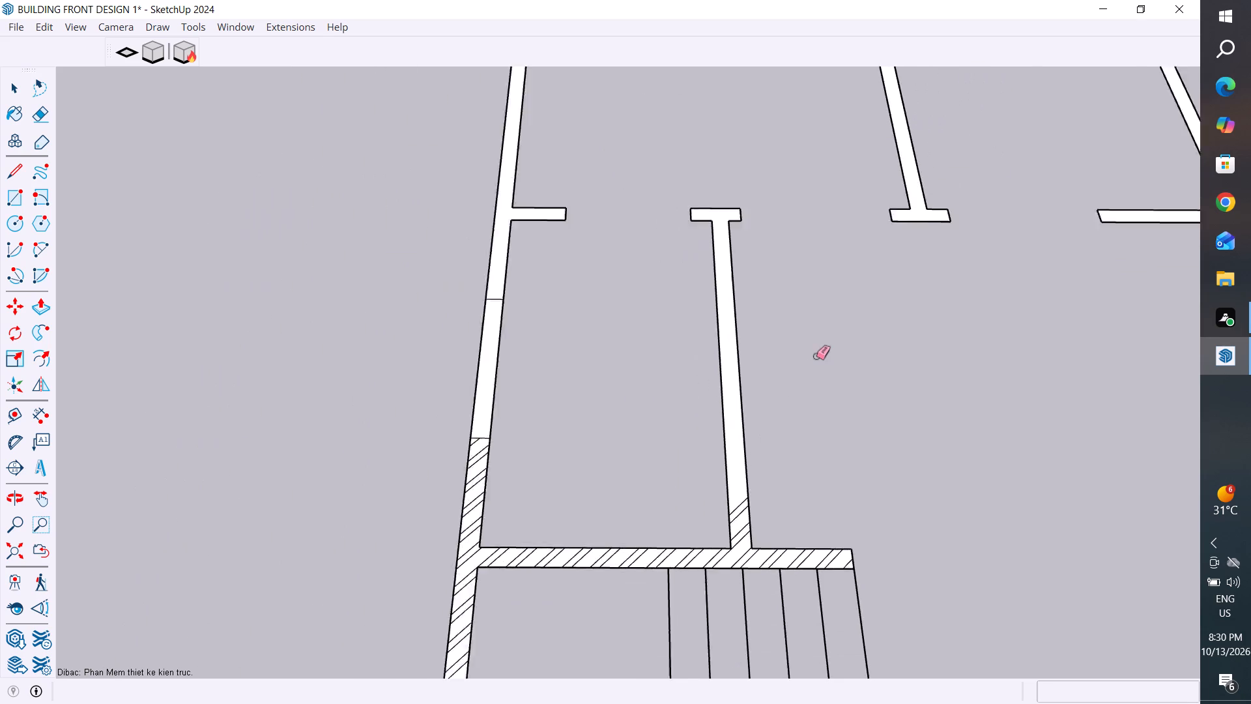
scroll(816, 356, down, 4)
scroll(779, 566, up, 16)
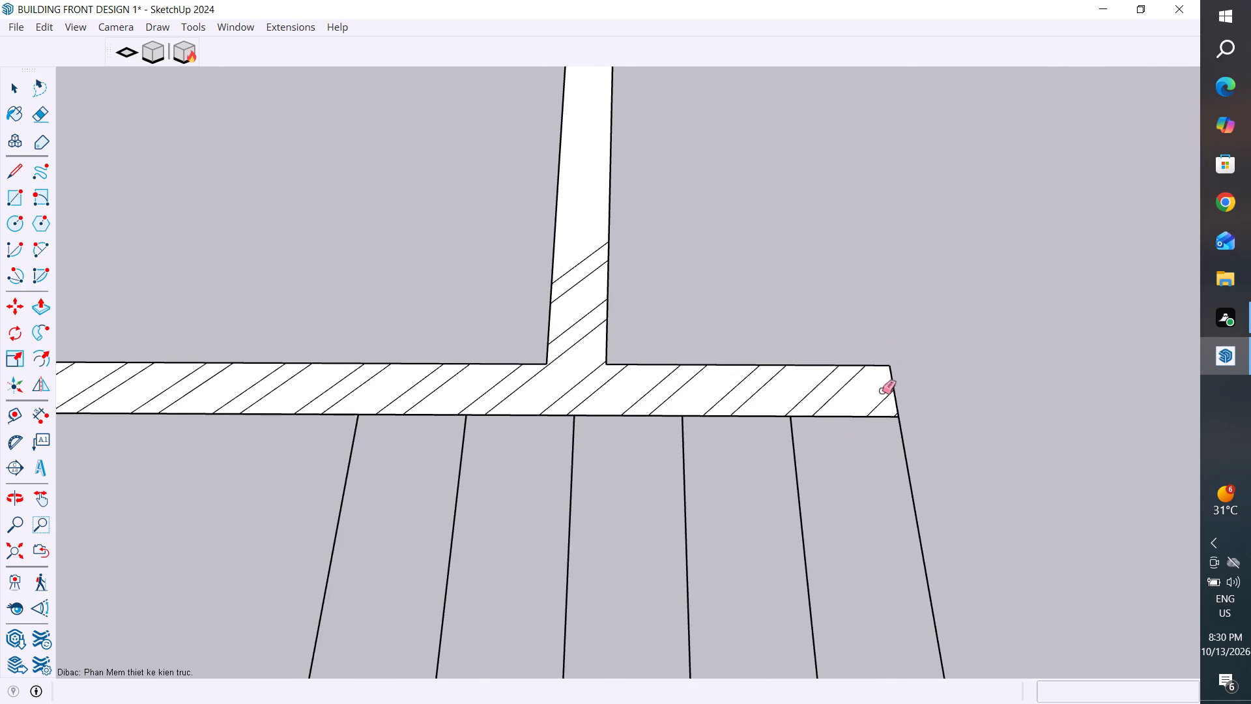
scroll(904, 430, up, 13)
click(880, 418)
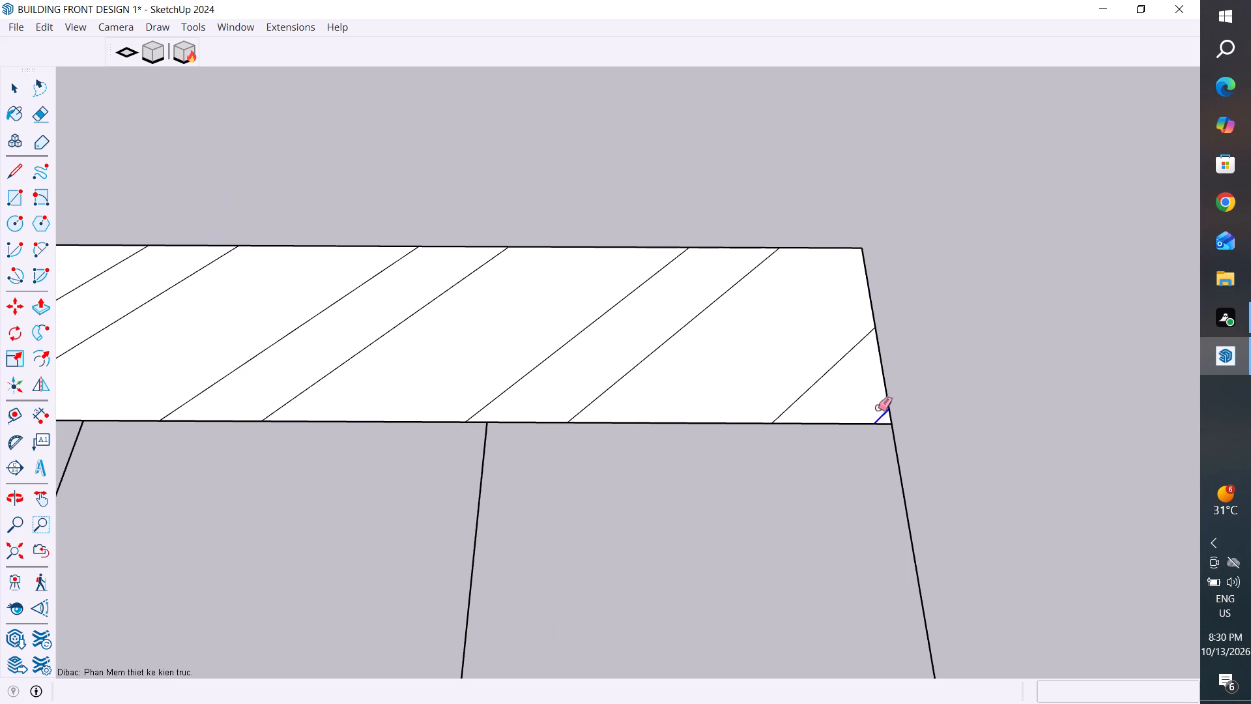
click(846, 359)
scroll(818, 343, down, 7)
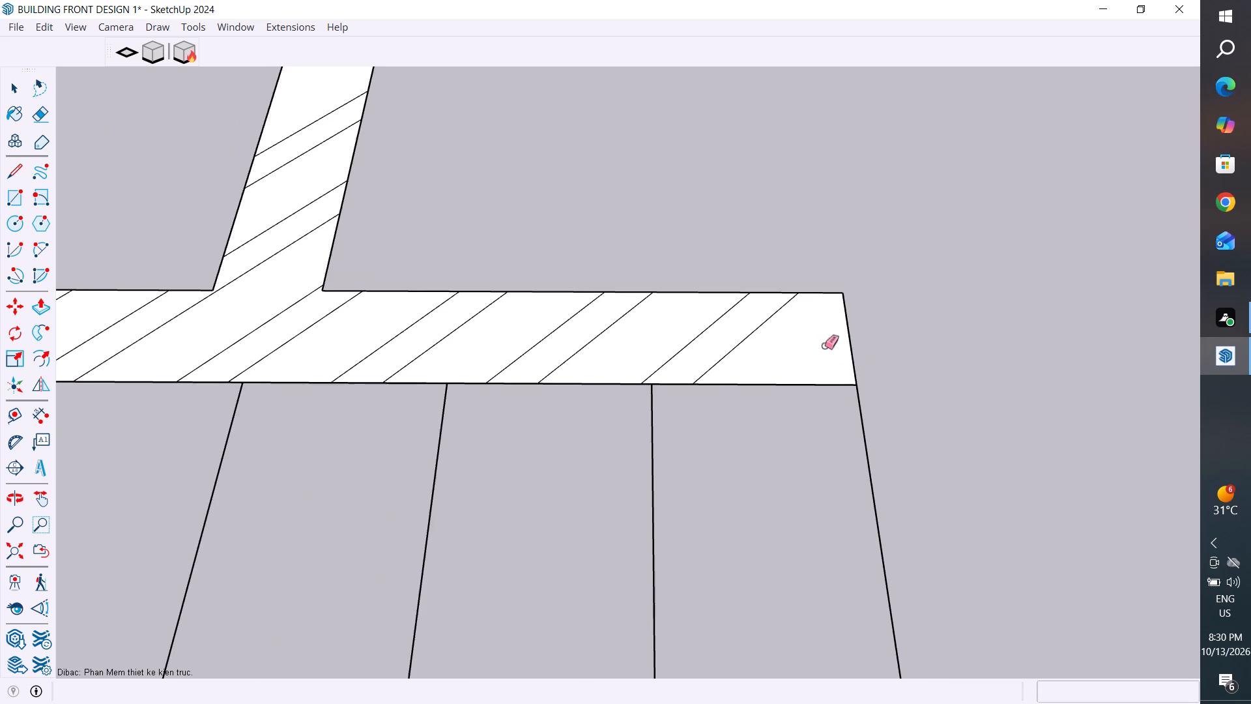
drag(824, 345, 192, 341)
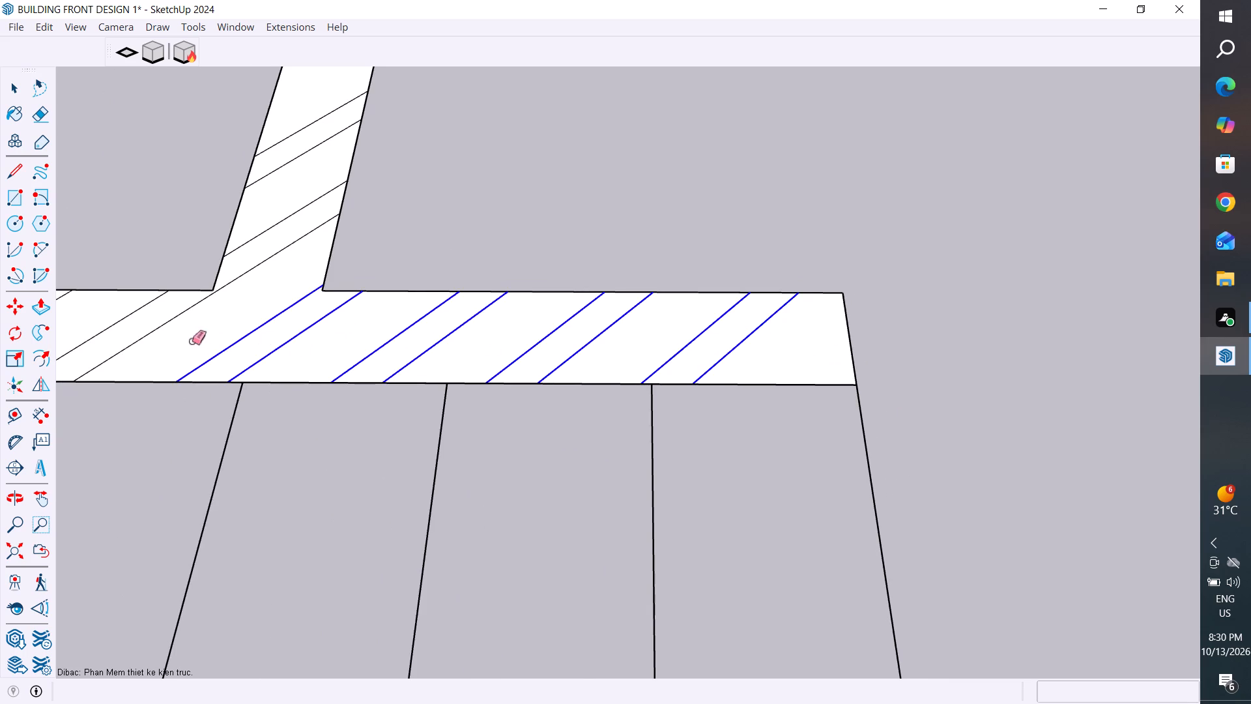
drag(192, 341, 102, 329)
scroll(392, 401, down, 8)
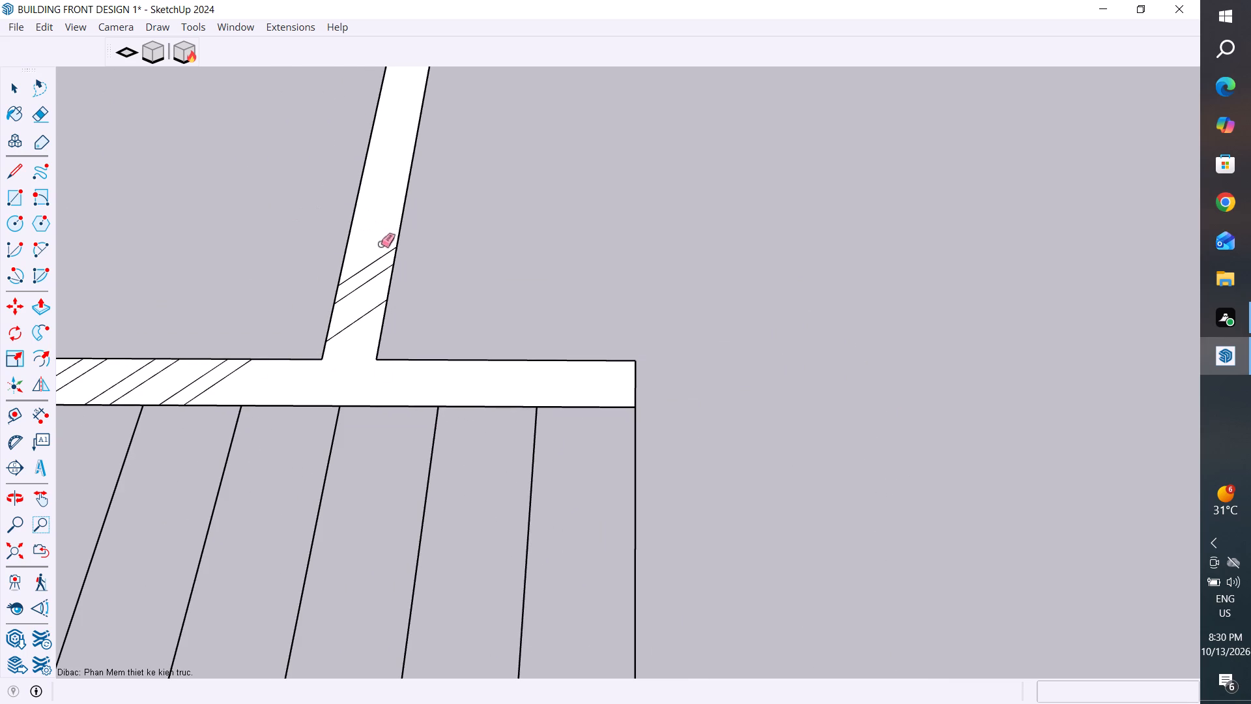
drag(375, 250, 345, 334)
Erase the remaining hatch lines in the cross wall behind the staircase, up to the outer side wall.
scroll(1164, 194, down, 7)
scroll(572, 309, up, 5)
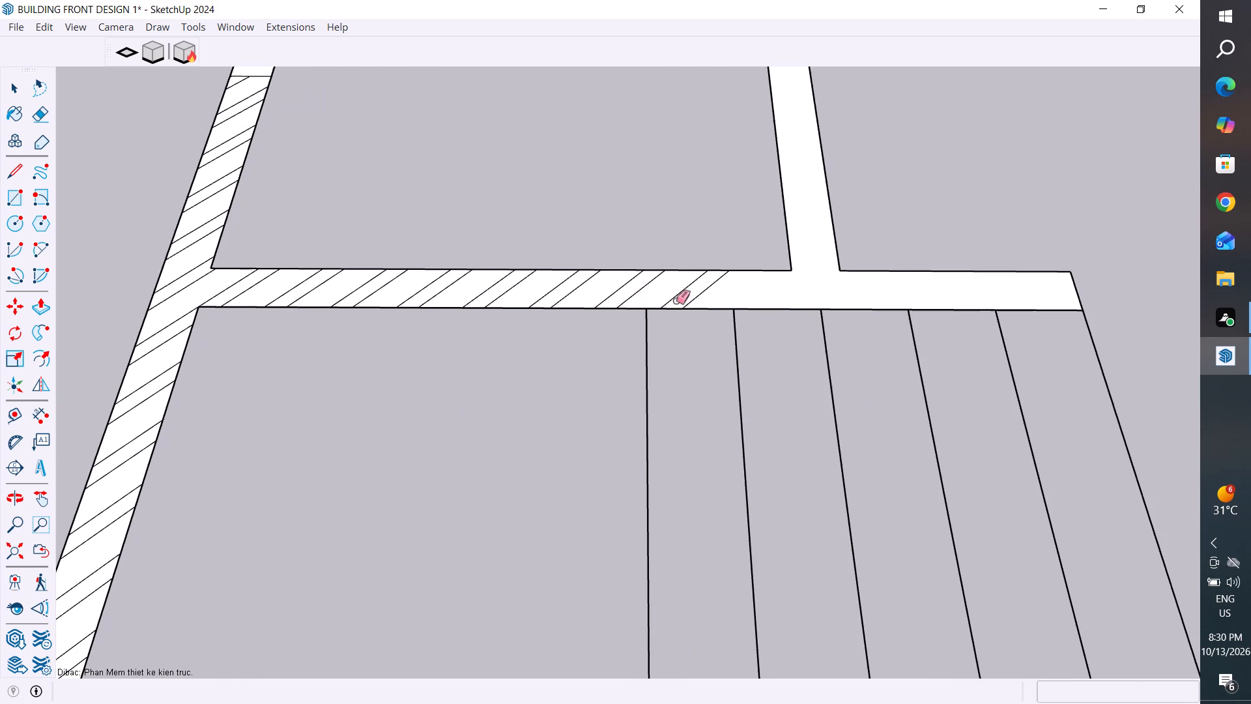
drag(730, 293, 308, 299)
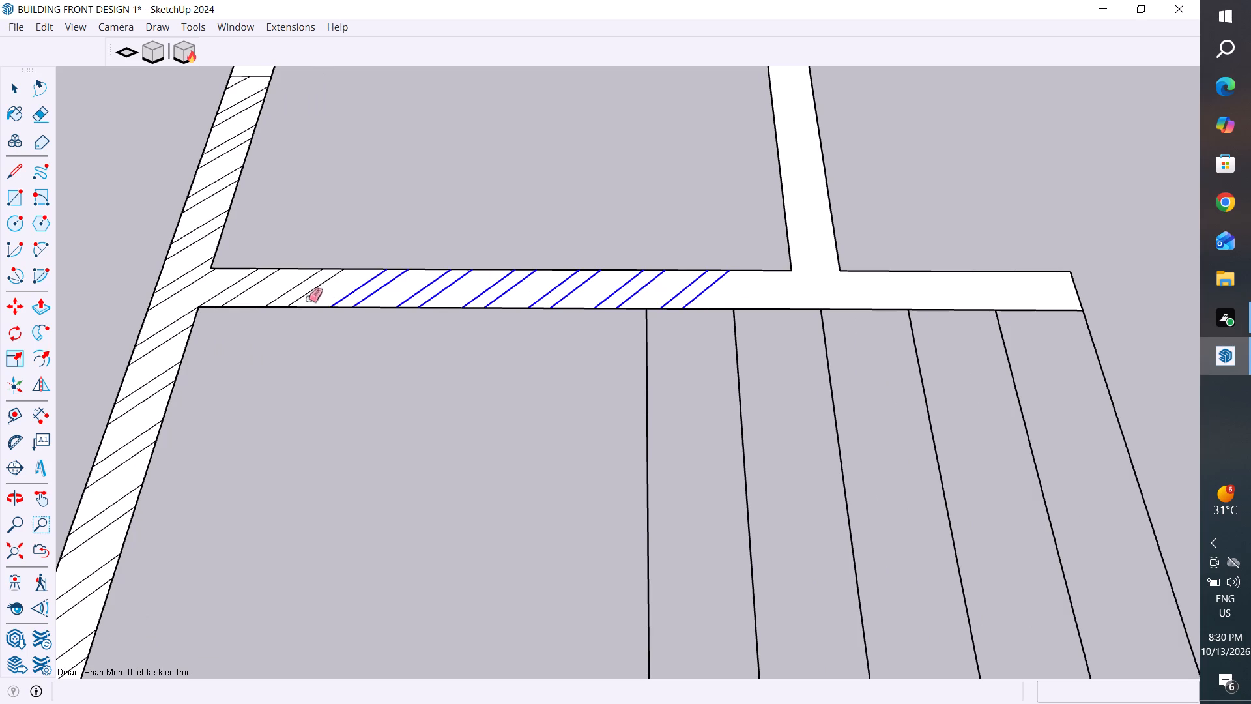
drag(308, 299, 212, 296)
Erase the dividing line and hatch lines in the outer side wall down to its junction with the staircase cross wall.
scroll(433, 424, down, 6)
scroll(307, 422, down, 7)
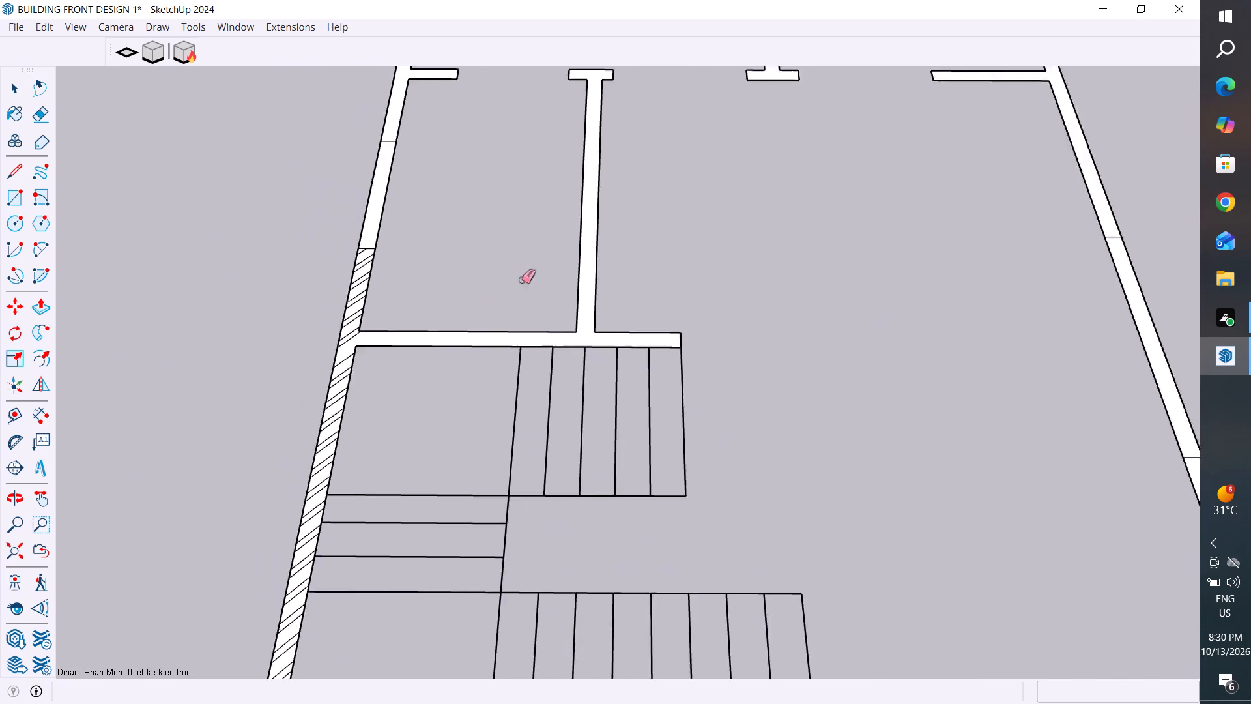
scroll(394, 293, up, 9)
drag(388, 208, 386, 238)
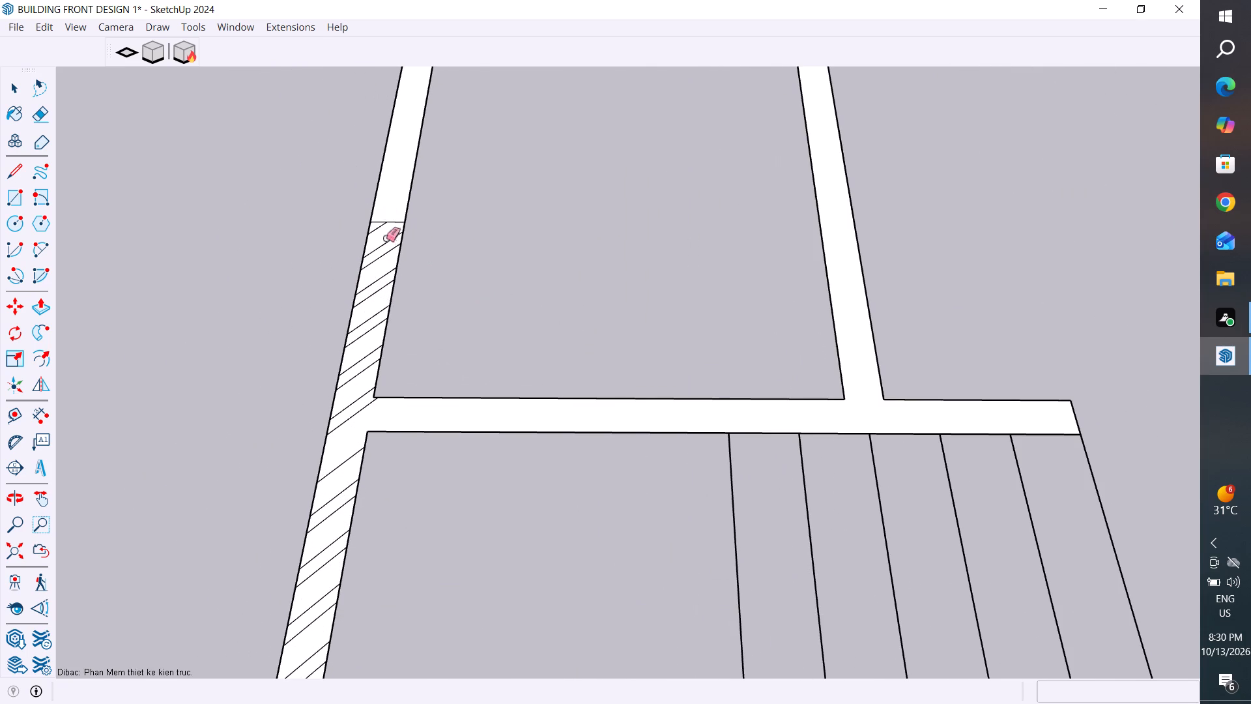
drag(386, 238, 346, 439)
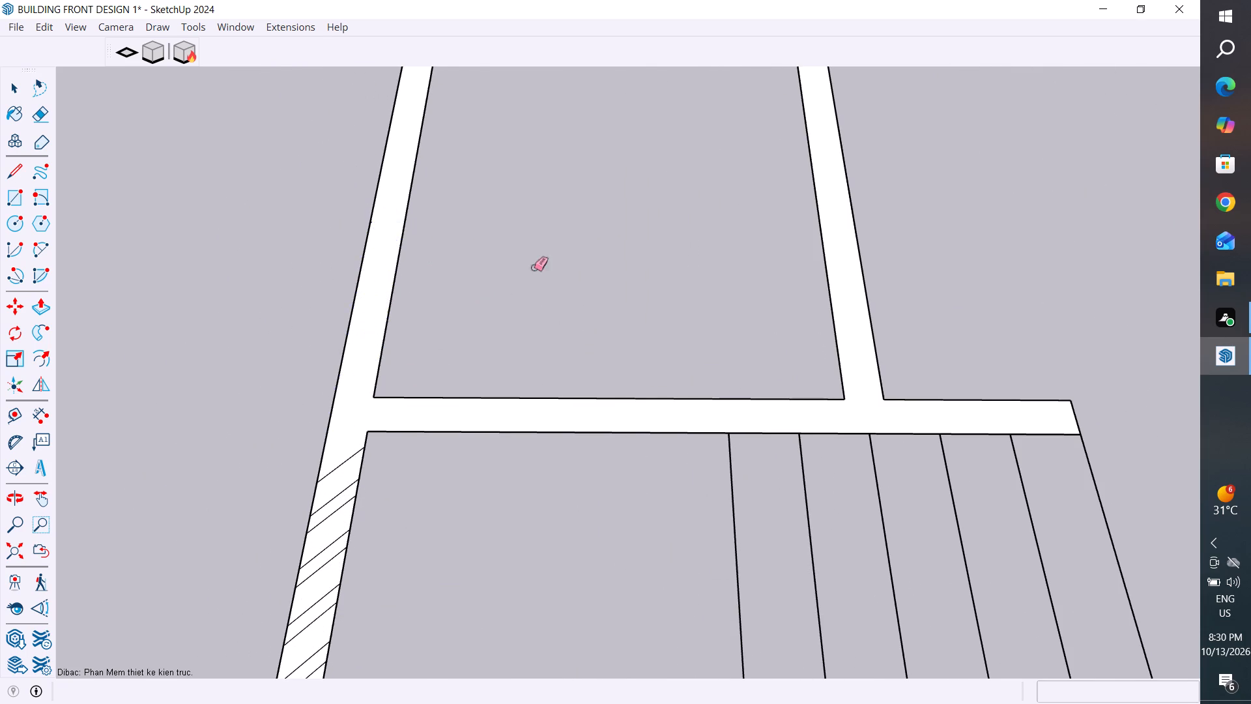
Erase the hatch lines in the outer side wall from the staircase cross wall down to the short middle stair treads.
scroll(588, 234, down, 6)
scroll(454, 560, down, 1)
scroll(446, 543, up, 5)
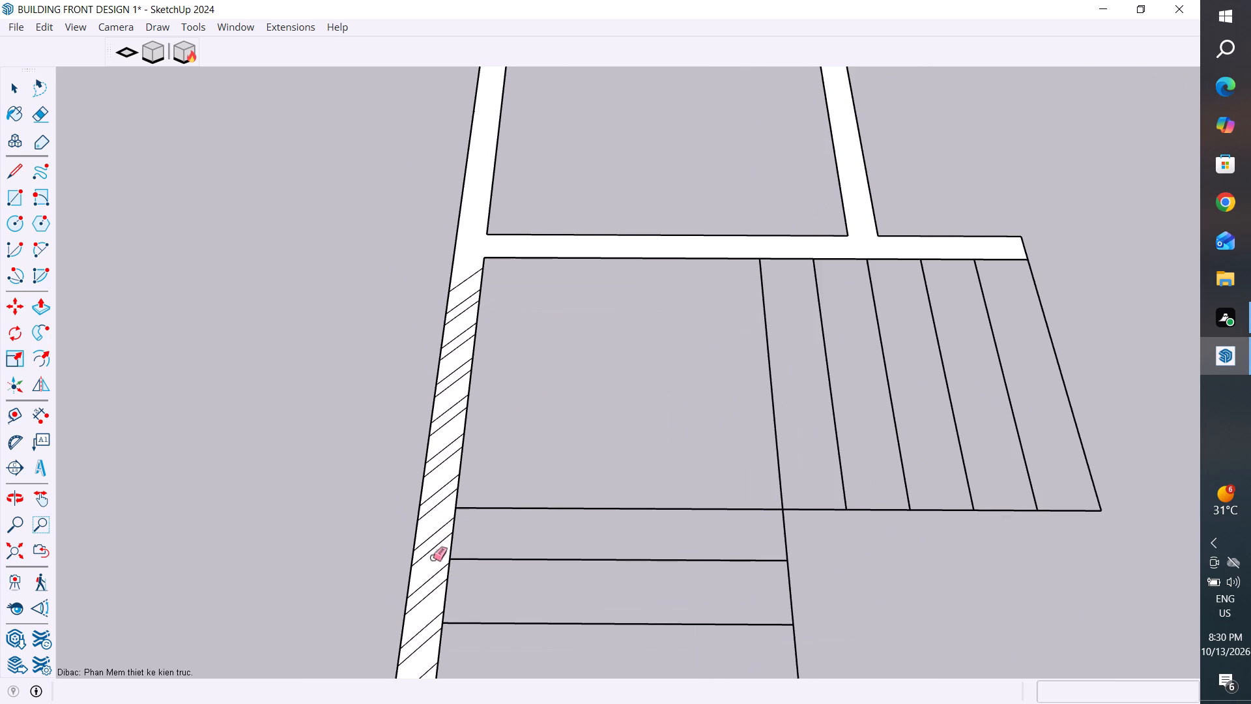
drag(433, 561, 452, 389)
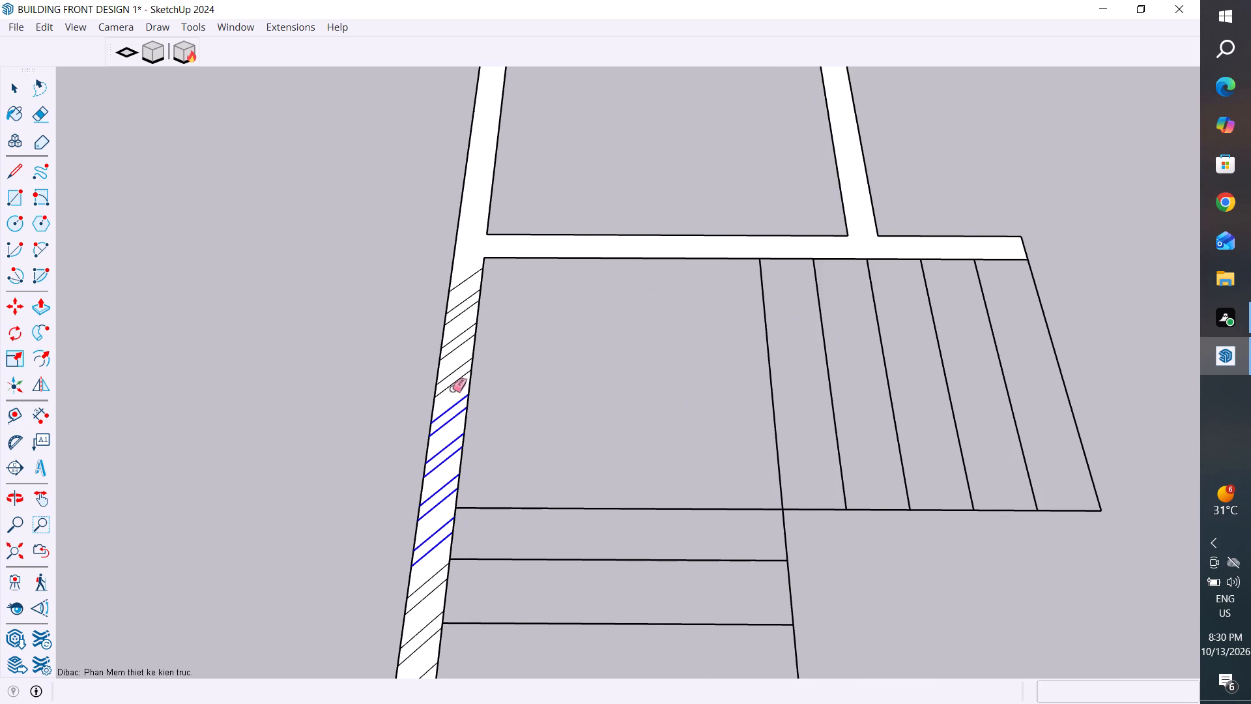
drag(452, 389, 471, 259)
Erase the hatch lines in the outer side wall and front corner at the staircase, plus the two nearby dividing lines in the front wall.
scroll(538, 186, down, 8)
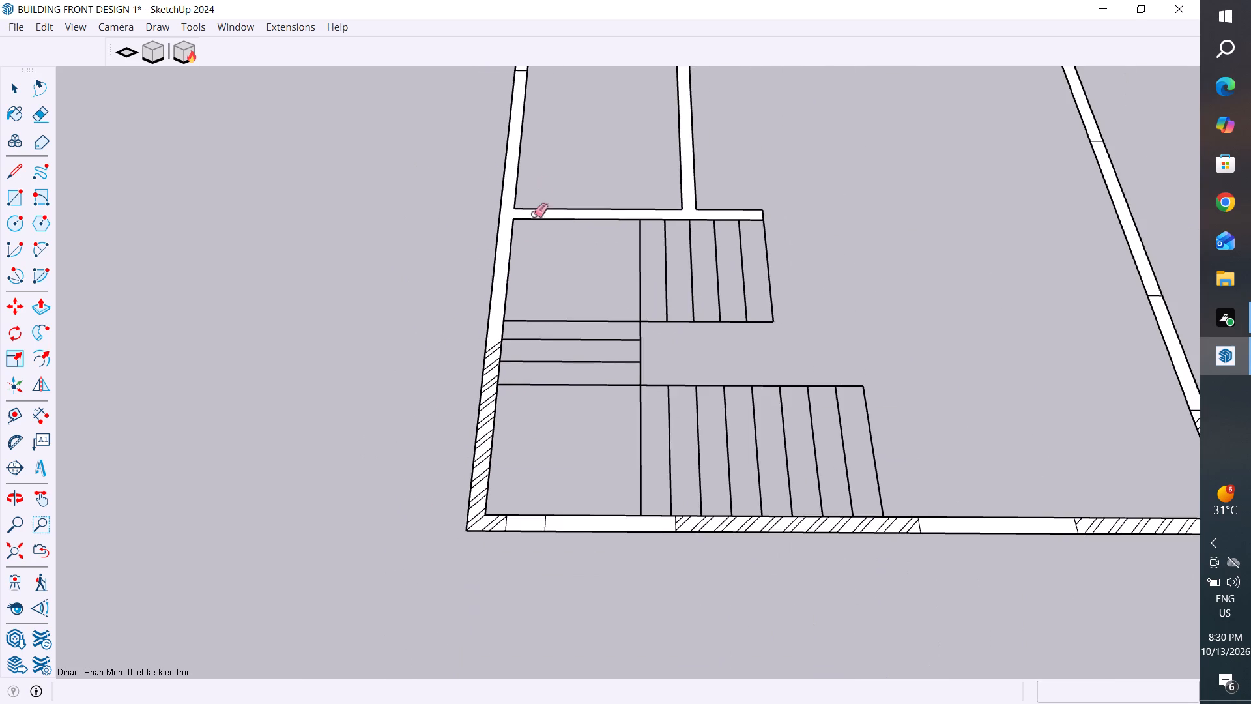
scroll(543, 531, up, 5)
drag(513, 520, 450, 510)
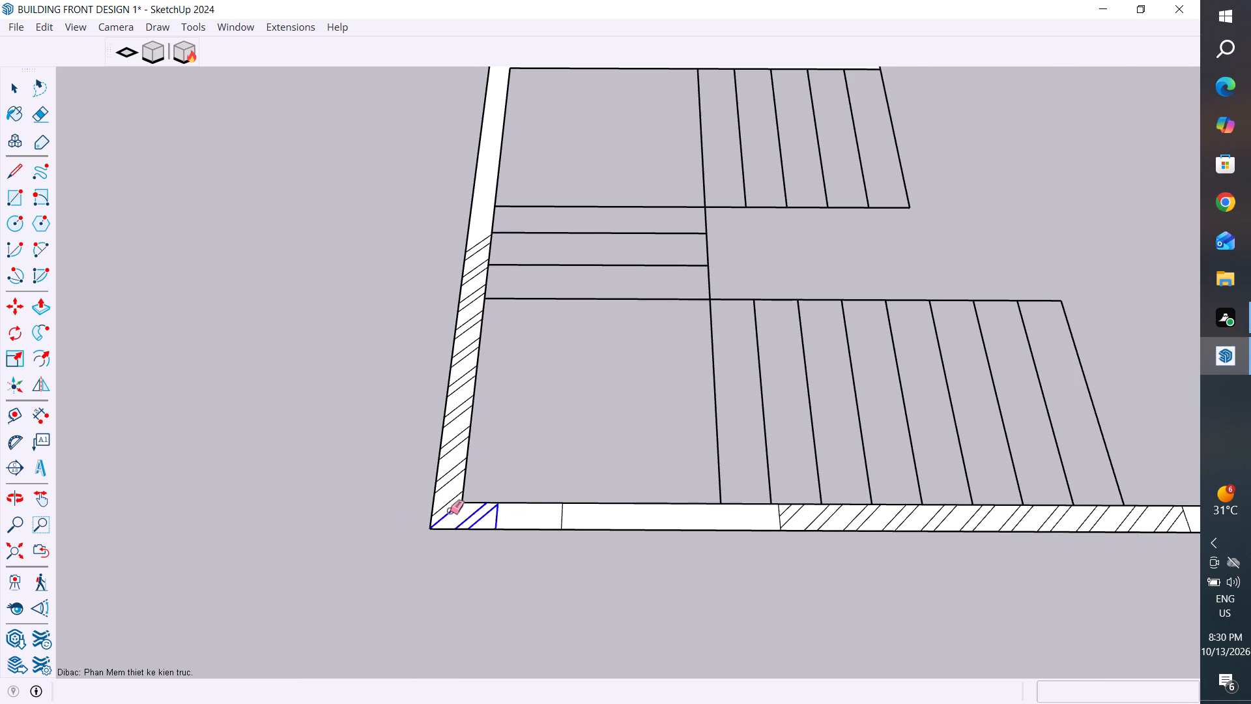
drag(450, 510, 465, 396)
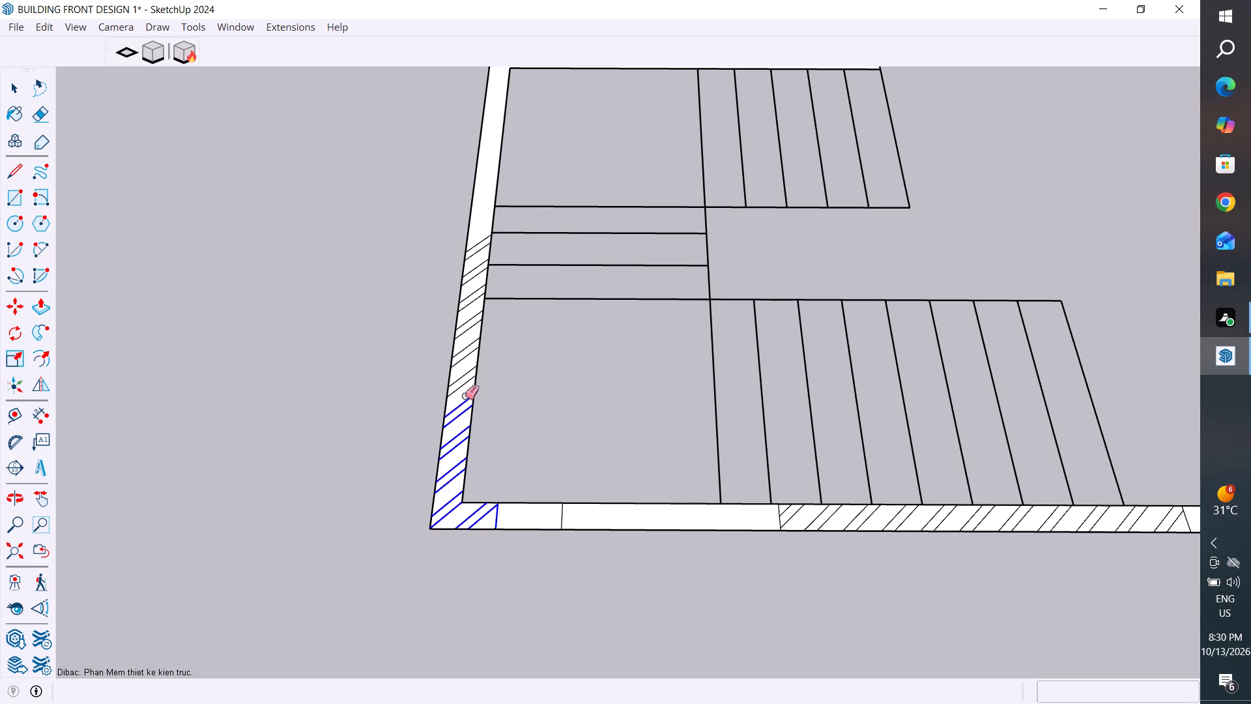
drag(465, 396, 479, 237)
click(561, 514)
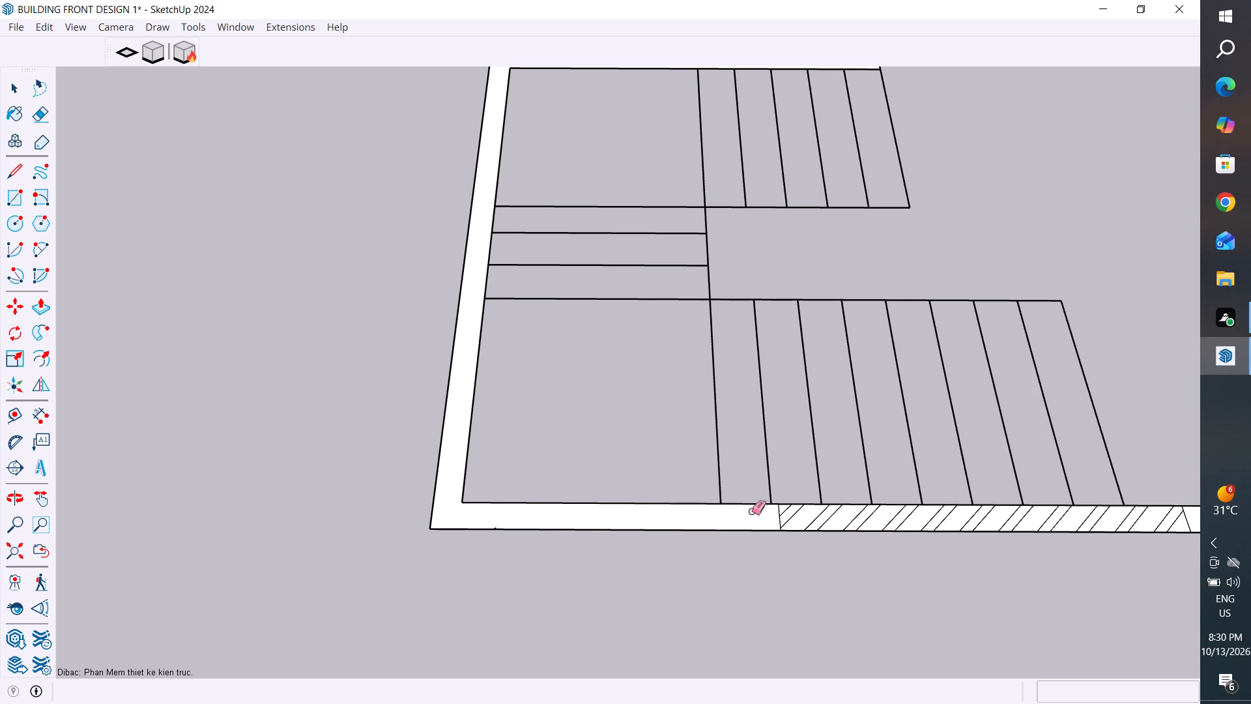
Erase the hatched section of the front wall alongside the longer stair flight, including the dividing lines at both ends.
scroll(569, 504, down, 6)
scroll(934, 538, up, 5)
drag(909, 495, 908, 495)
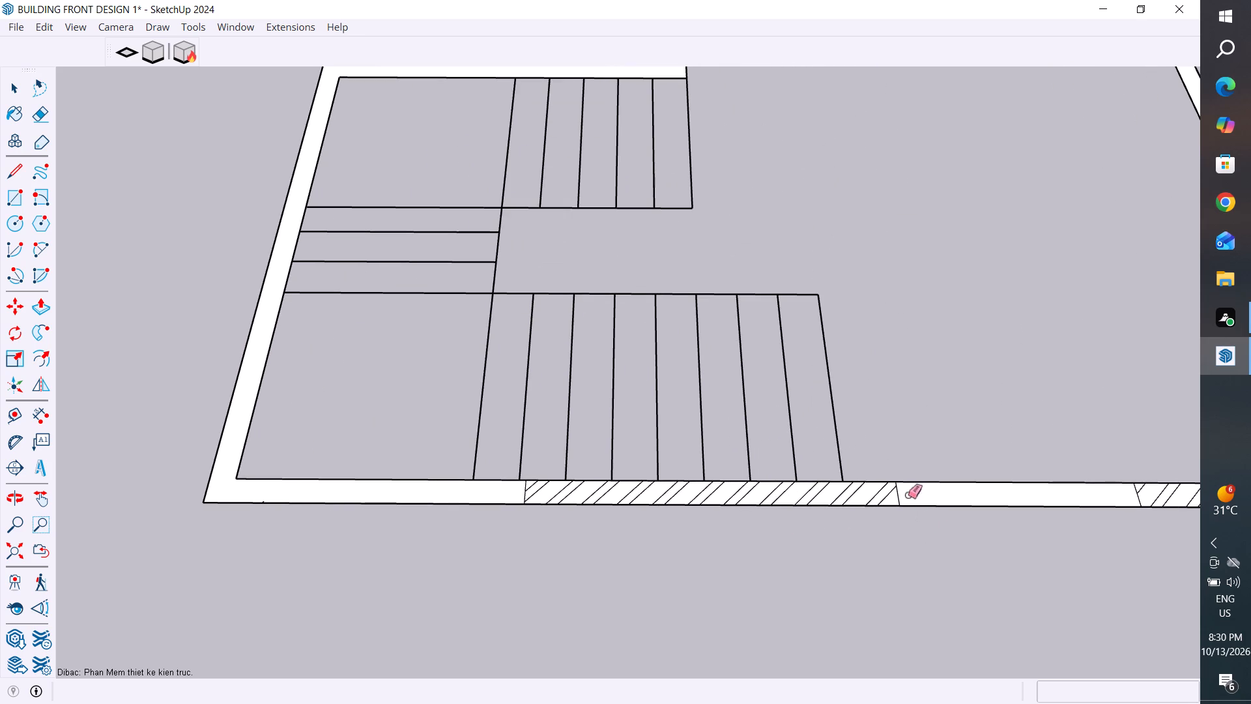
drag(908, 495, 730, 498)
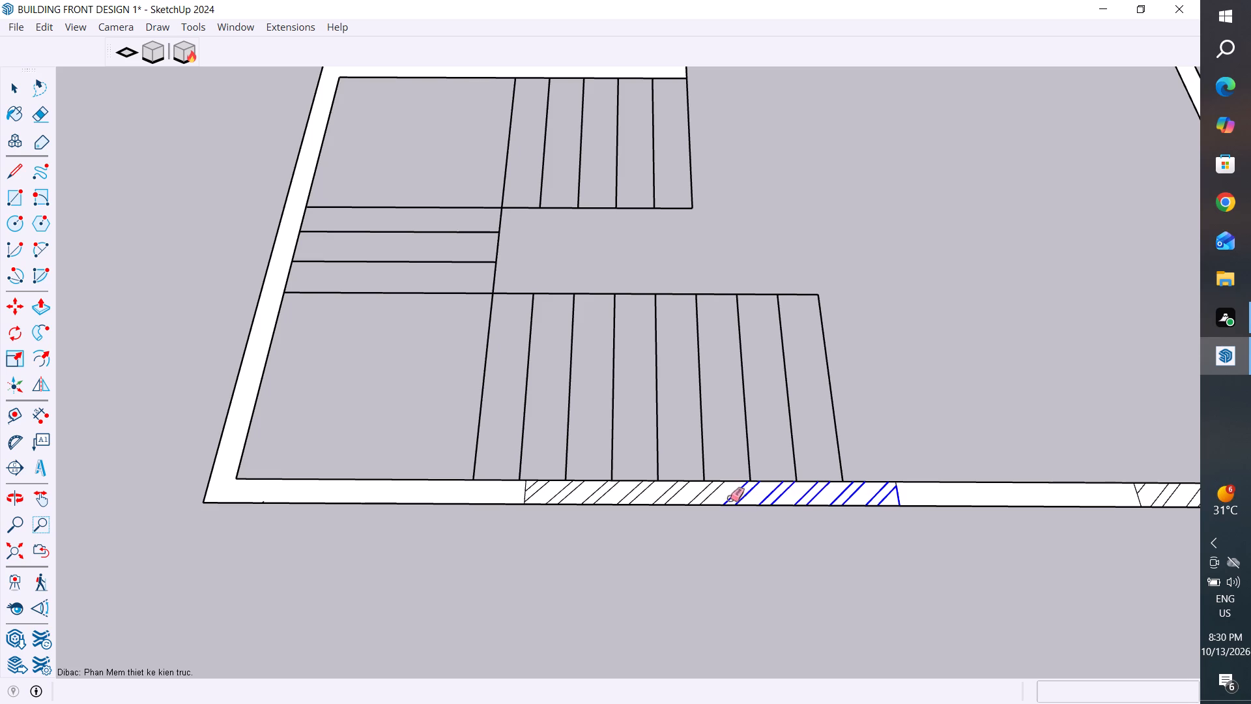
drag(730, 498, 511, 496)
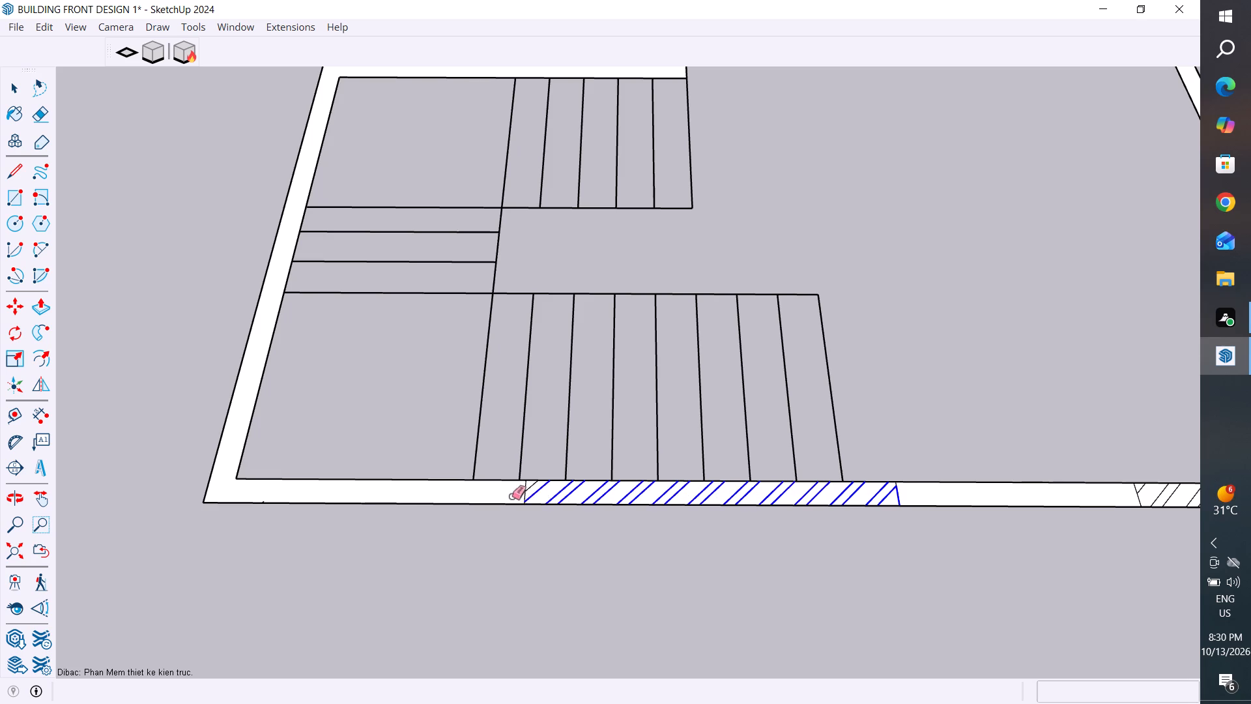
drag(511, 496, 504, 496)
scroll(517, 490, up, 6)
drag(518, 490, 558, 479)
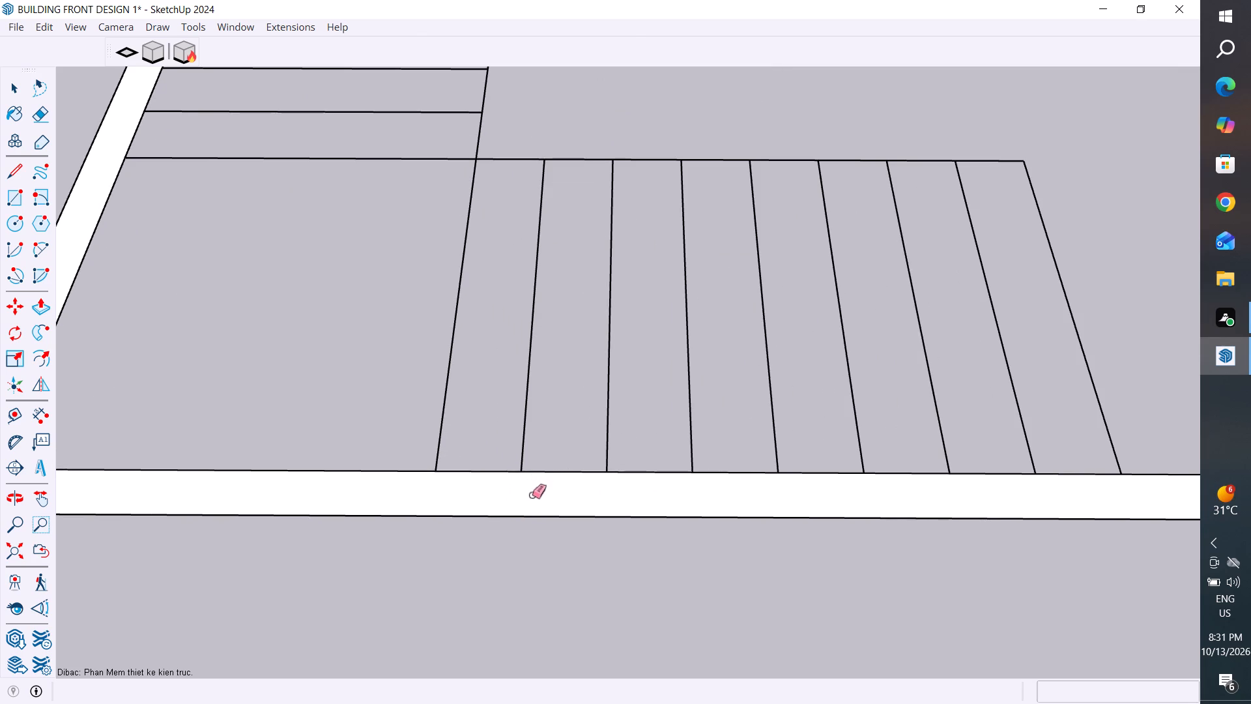
Erase the hatch lines in the front wall at the corner opposite the staircase, including the slanted dividing line where the hatching ends.
scroll(531, 495, down, 20)
scroll(531, 495, down, 1)
scroll(735, 490, up, 8)
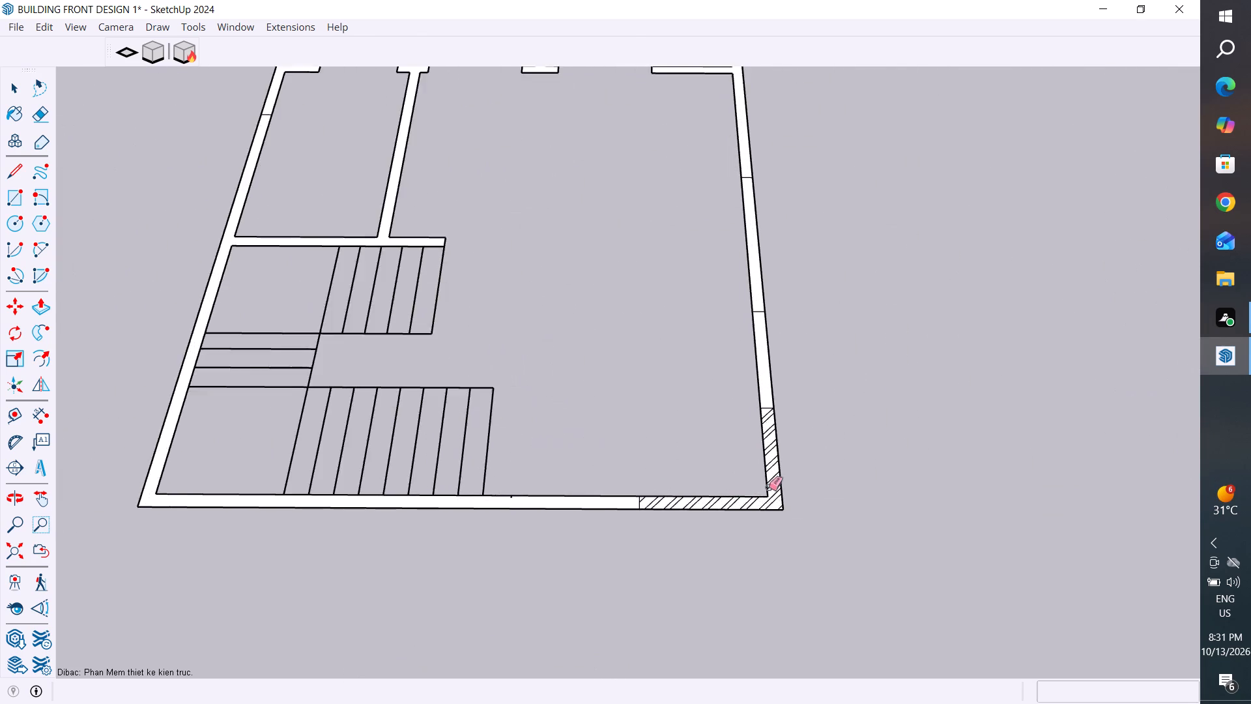
scroll(768, 487, up, 10)
click(785, 525)
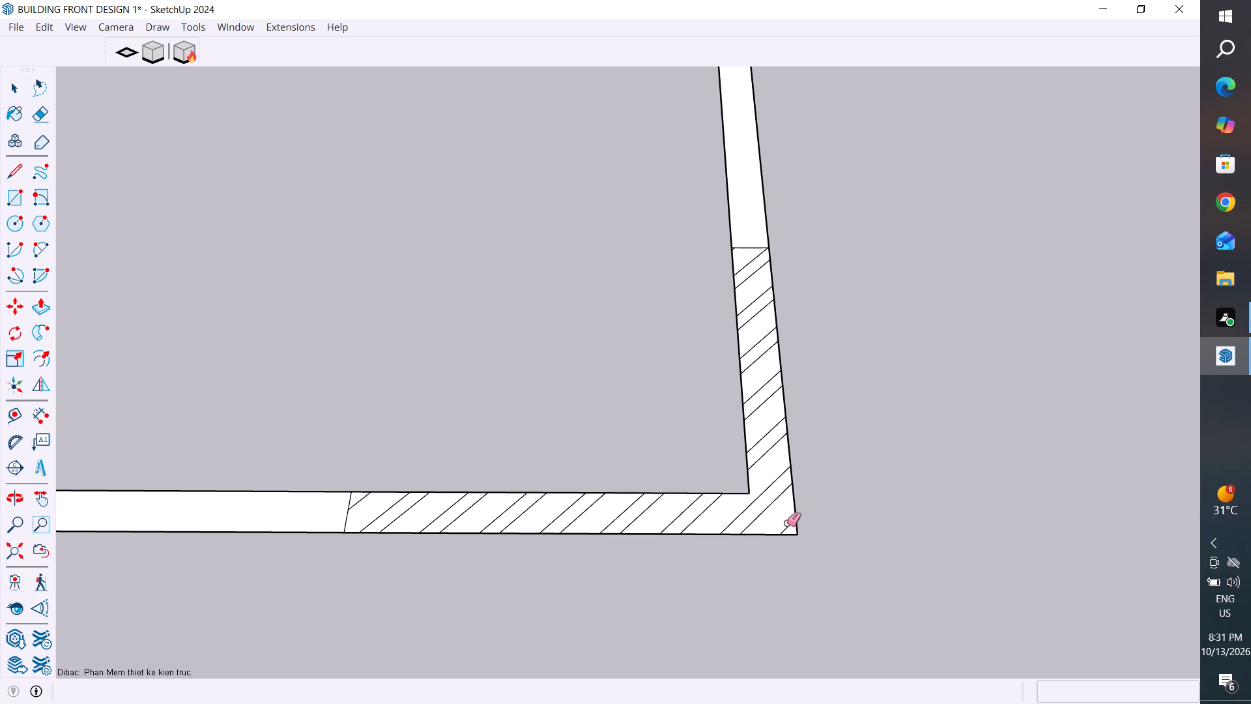
click(785, 526)
drag(784, 518, 627, 518)
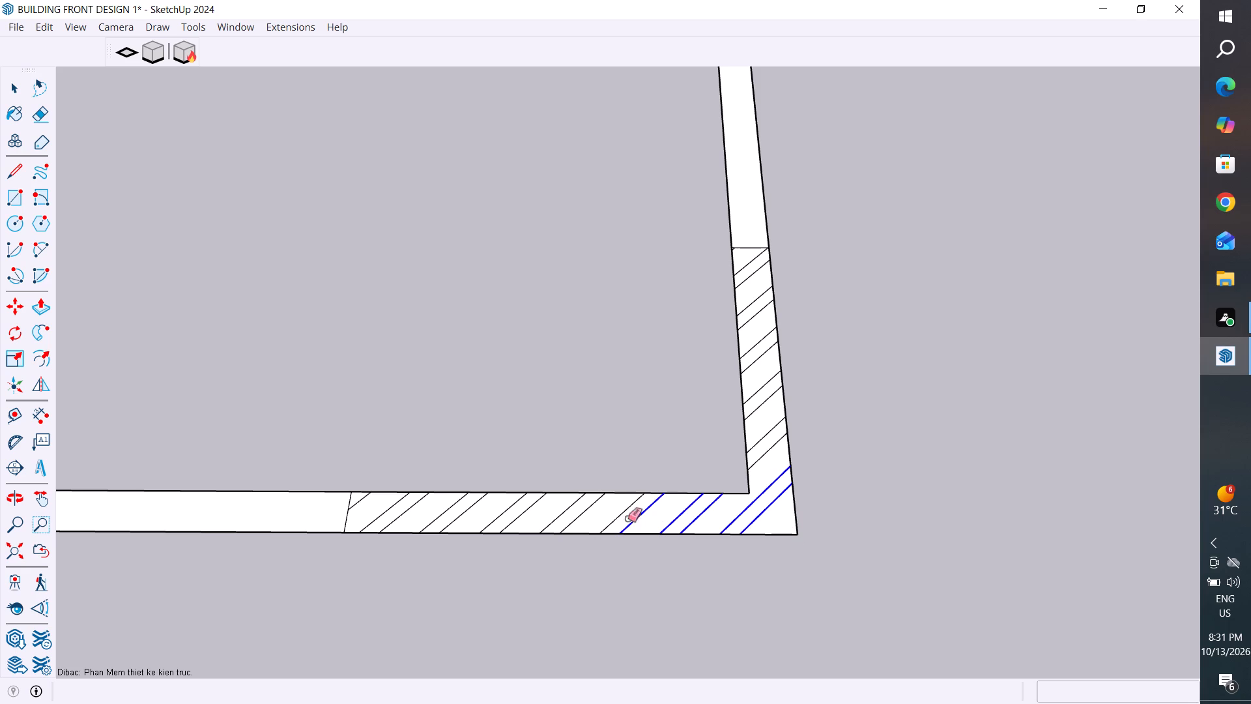
drag(627, 518, 321, 519)
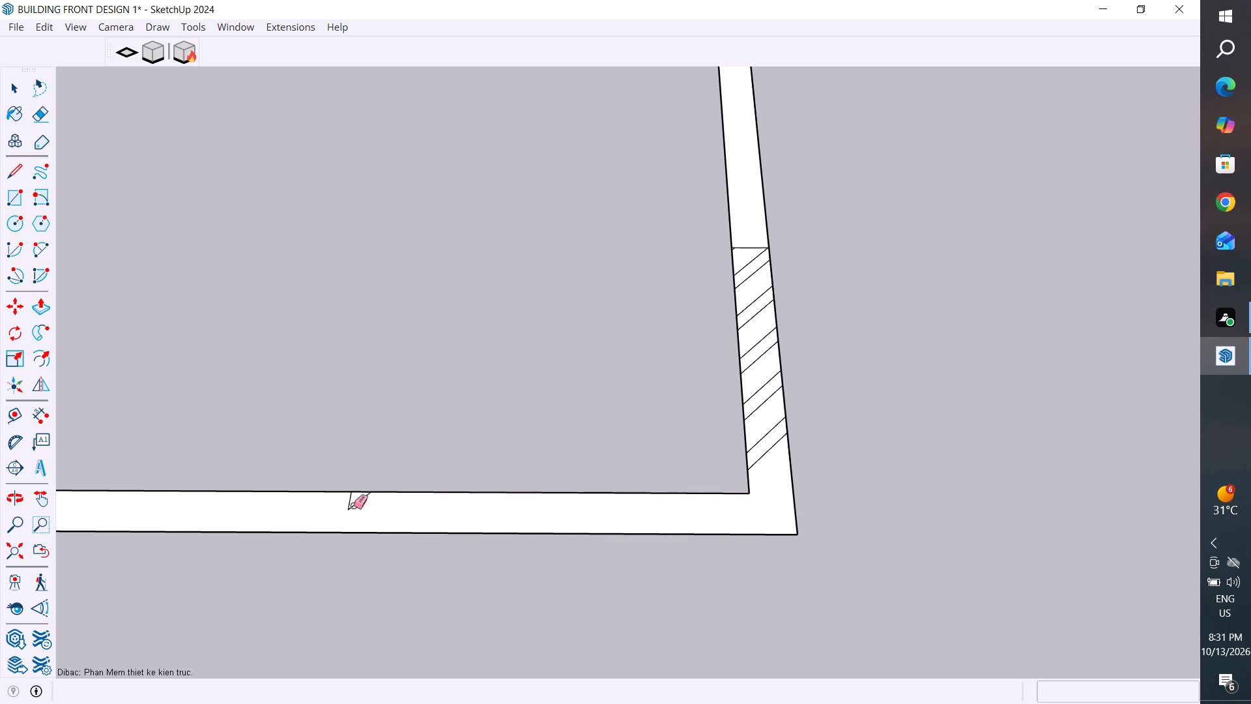
click(353, 499)
click(351, 497)
click(357, 504)
Erase the hatch lines in the outer side wall between that front corner and the nearest dividing line.
drag(750, 239, 772, 491)
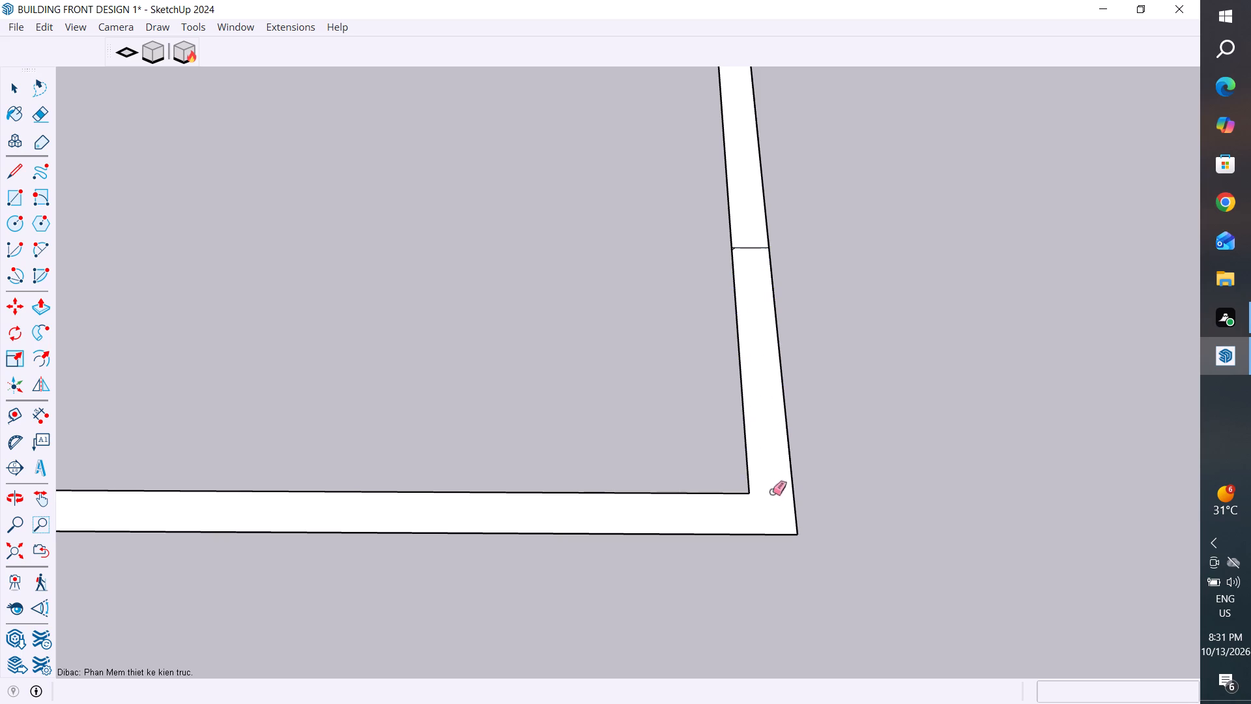
Erase the stray mark and the remaining dividing lines in the outer side wall opposite the staircase.
scroll(794, 557, down, 8)
click(771, 374)
click(777, 379)
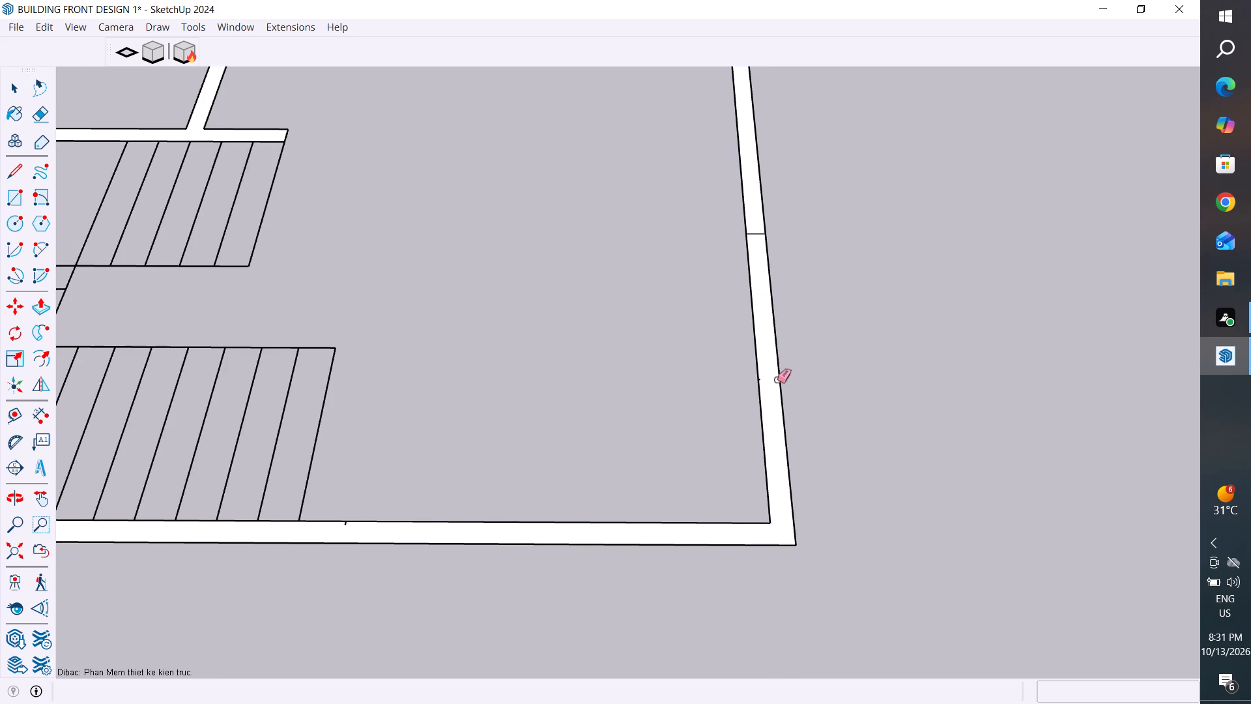
scroll(784, 381, up, 17)
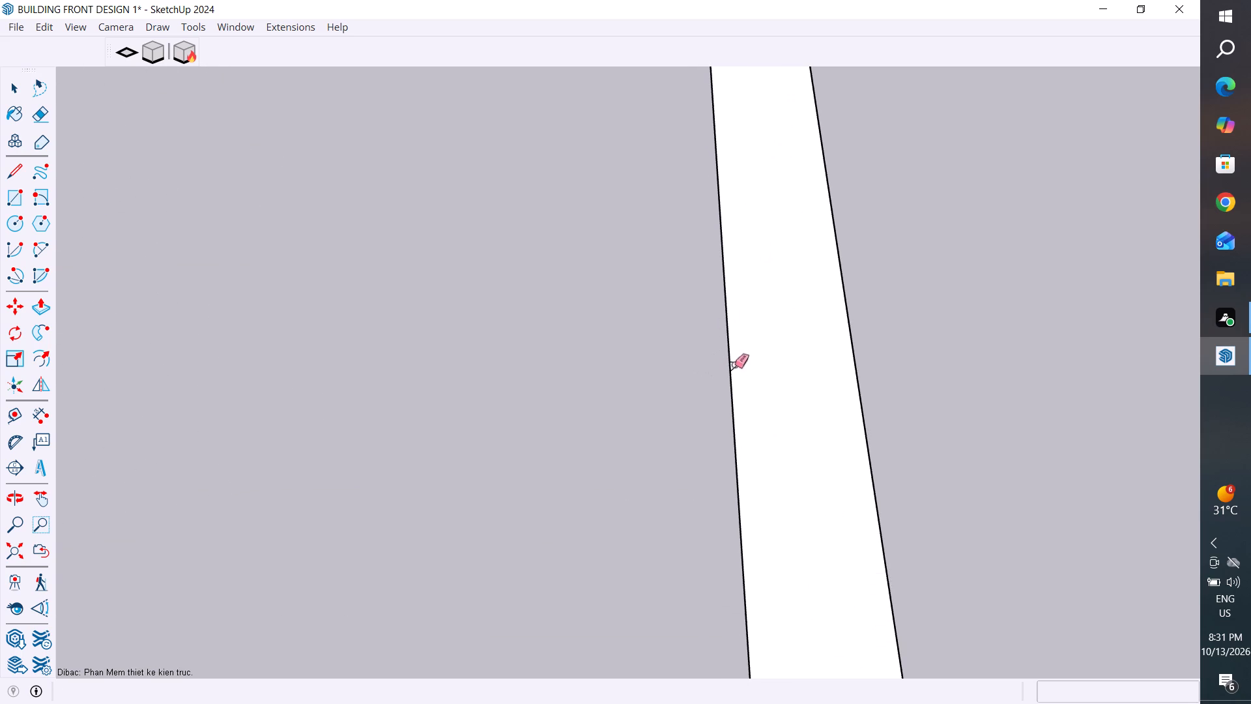
drag(734, 358, 738, 371)
scroll(802, 480, down, 8)
scroll(801, 276, down, 4)
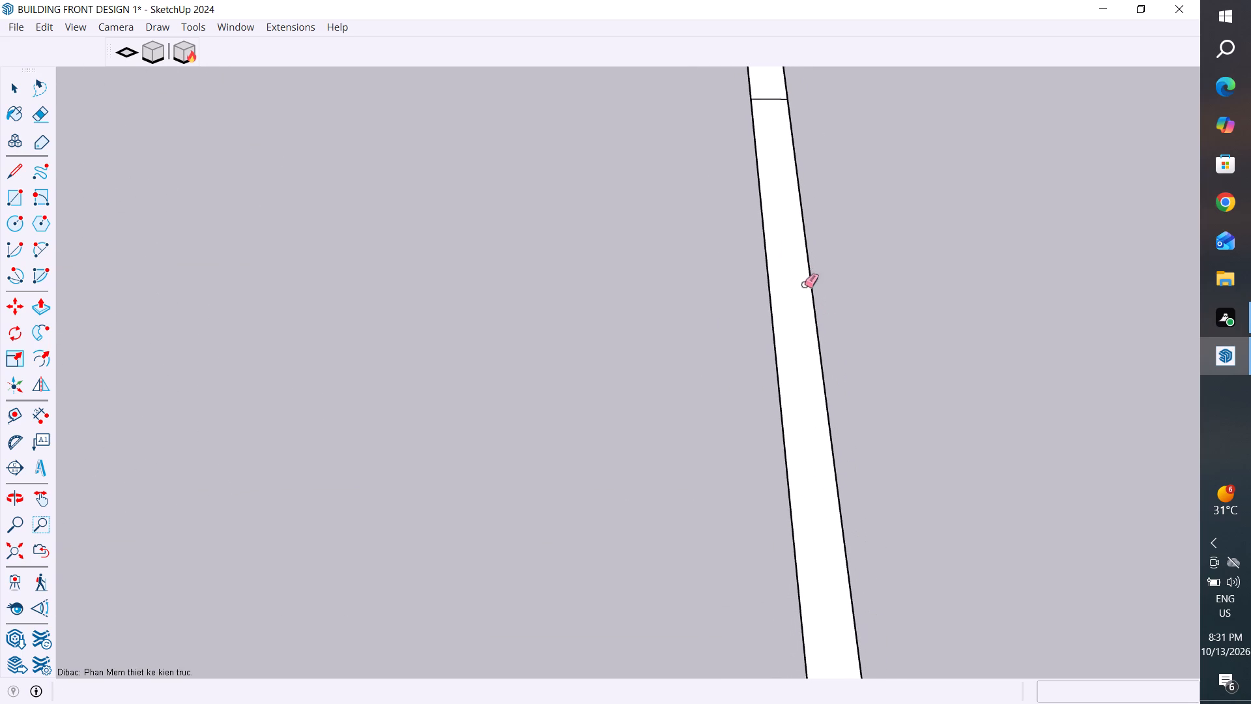
scroll(859, 437, down, 6)
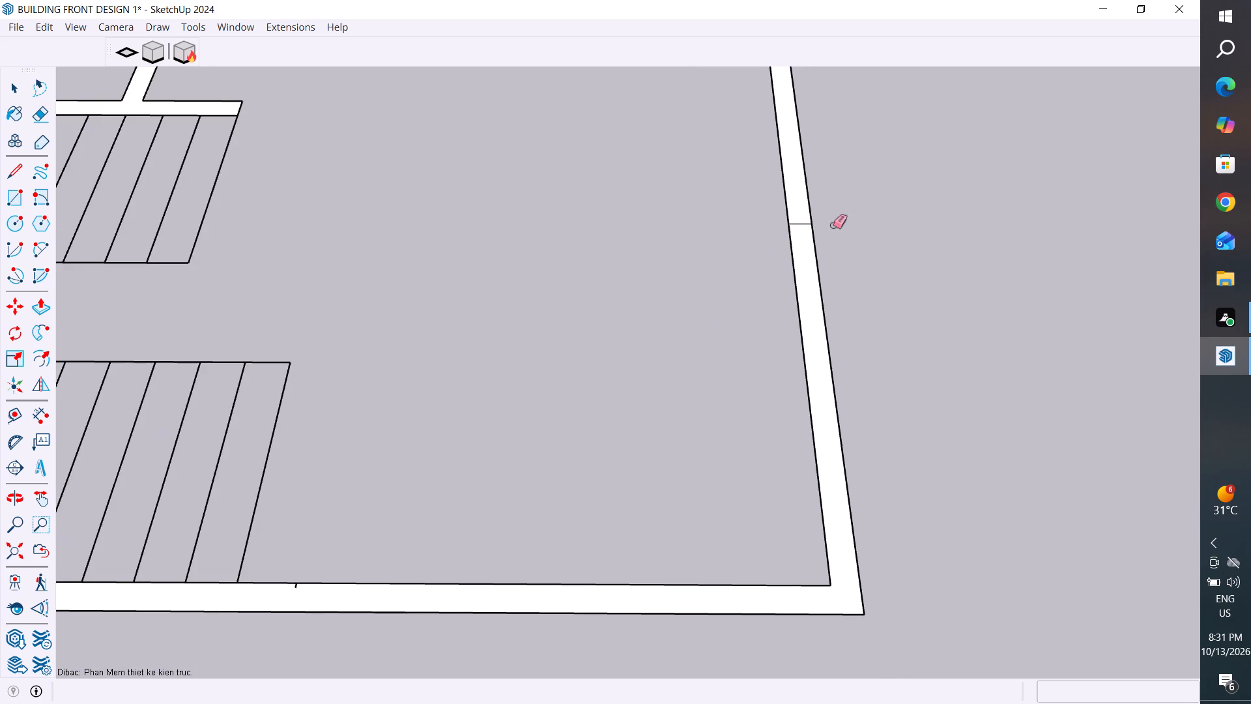
click(805, 223)
scroll(844, 463, down, 14)
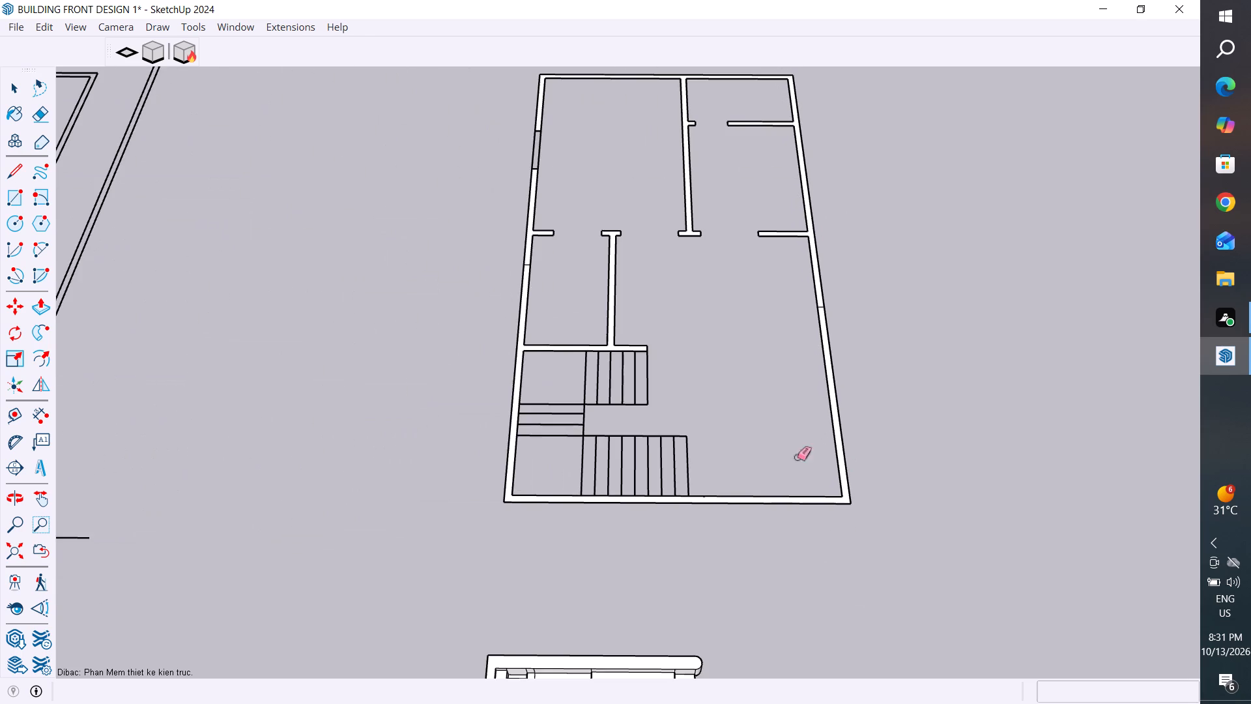
scroll(792, 234, up, 4)
scroll(809, 192, down, 4)
scroll(823, 319, up, 11)
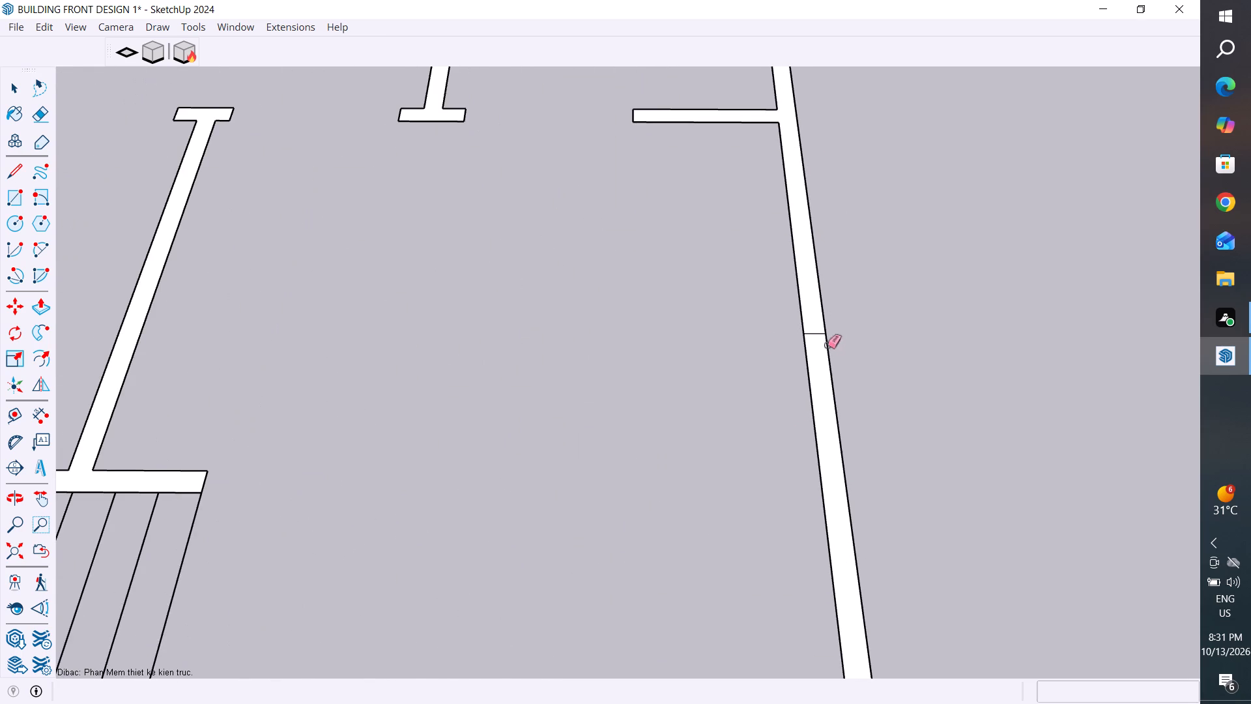
click(813, 333)
scroll(874, 428, down, 15)
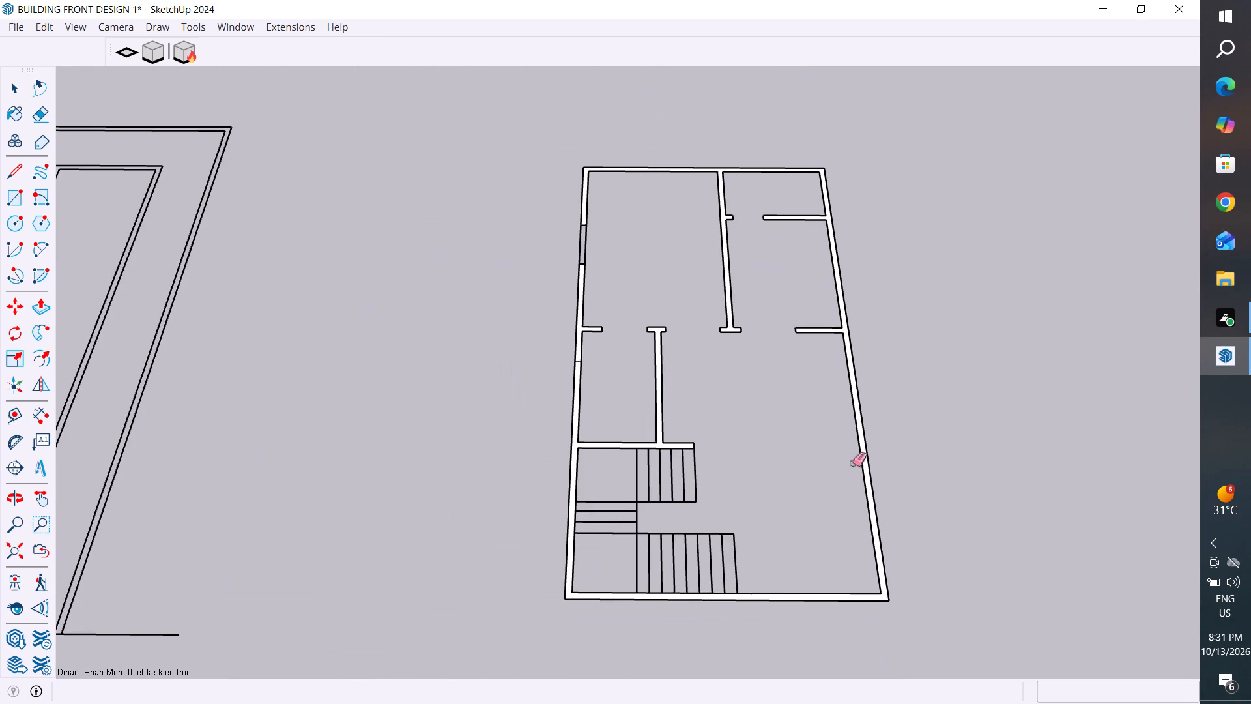
Erase the remaining dividing lines in the staircase-side outer wall, including both ends of the window opening near the rear corner.
scroll(577, 389, up, 11)
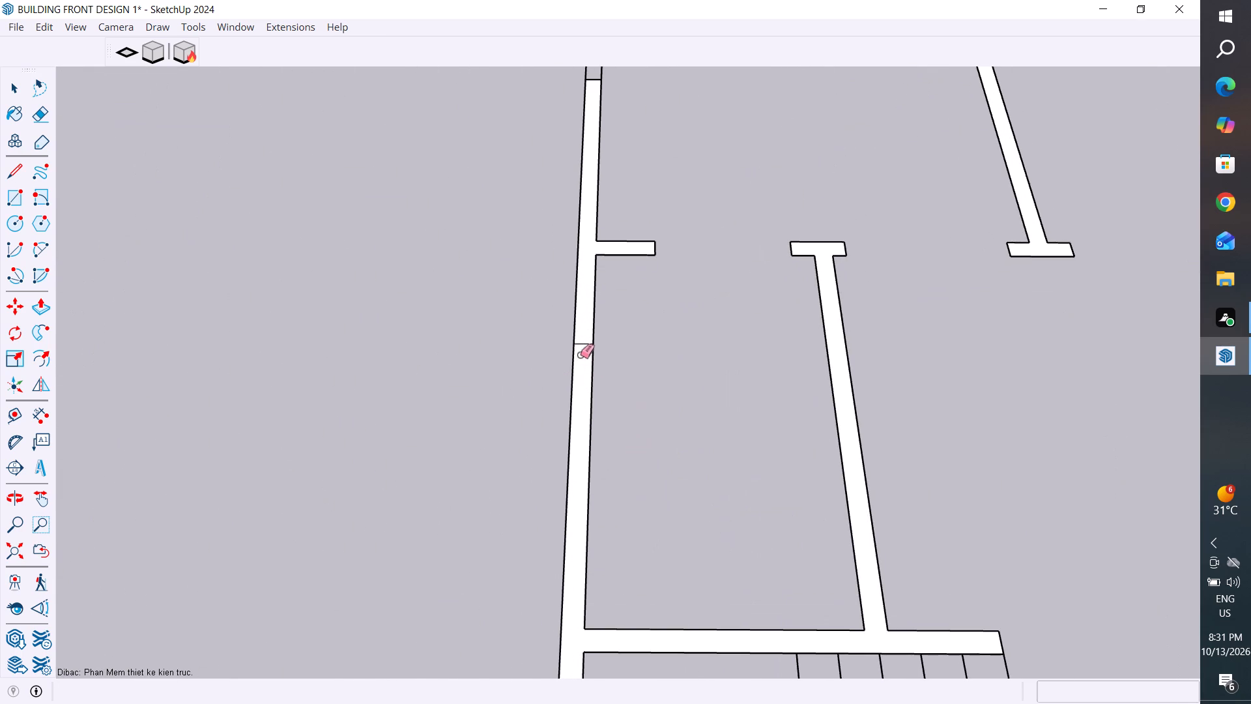
click(584, 343)
scroll(627, 490, down, 14)
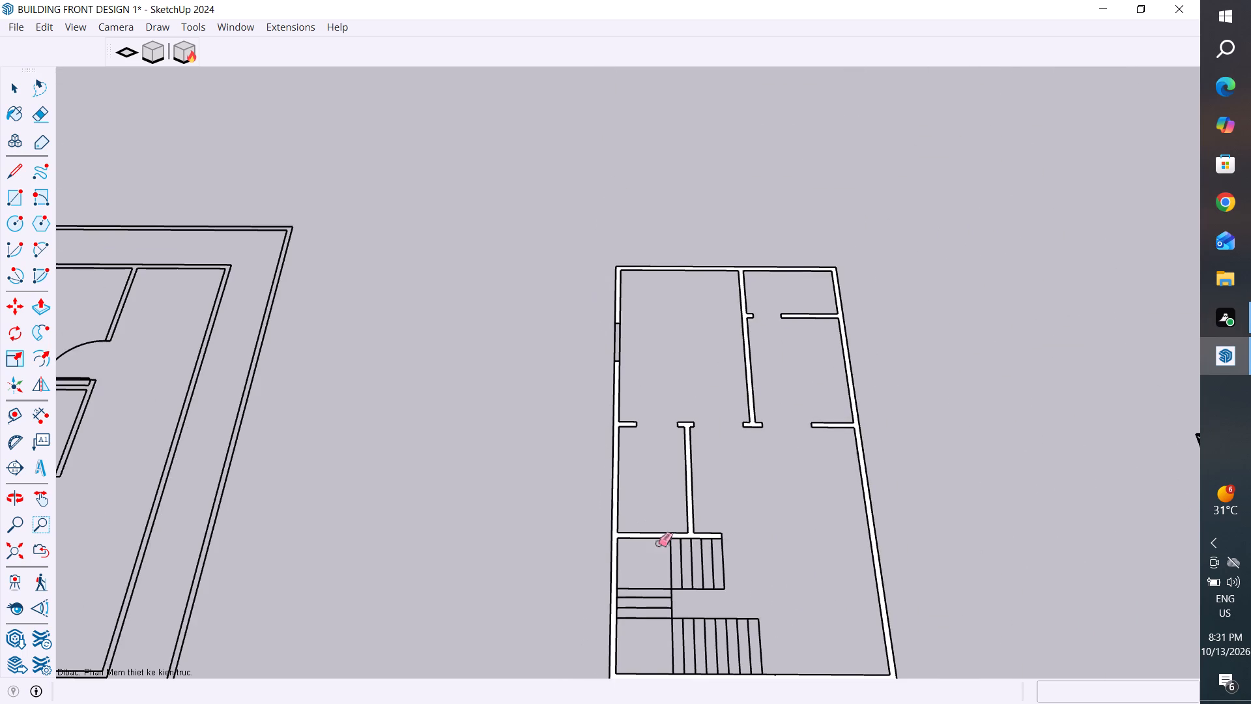
scroll(671, 529, down, 2)
scroll(631, 349, up, 4)
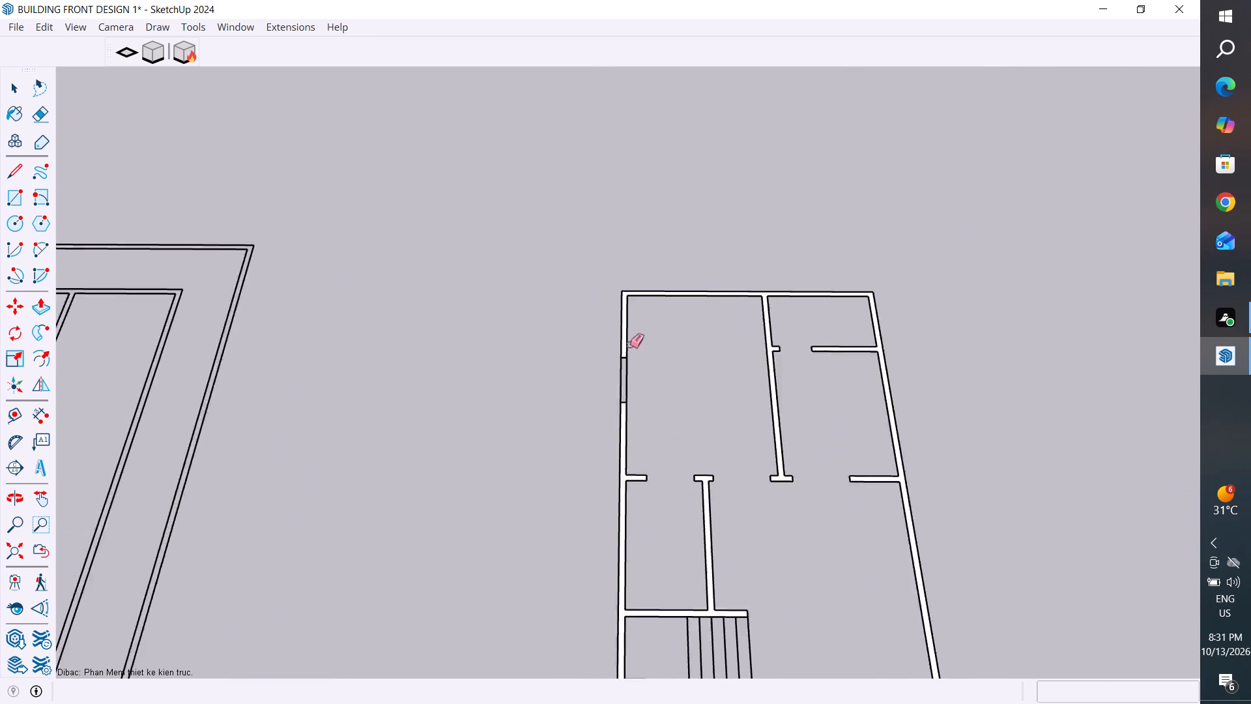
scroll(726, 358, up, 5)
scroll(596, 425, up, 6)
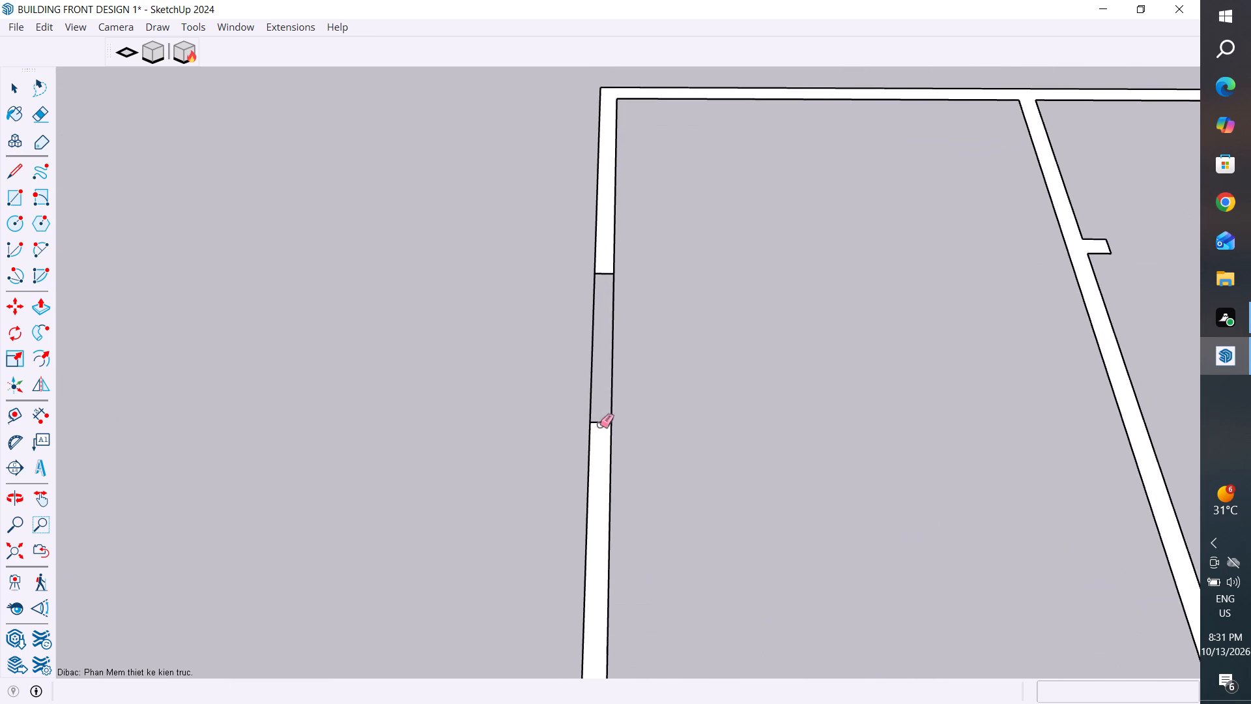
click(599, 424)
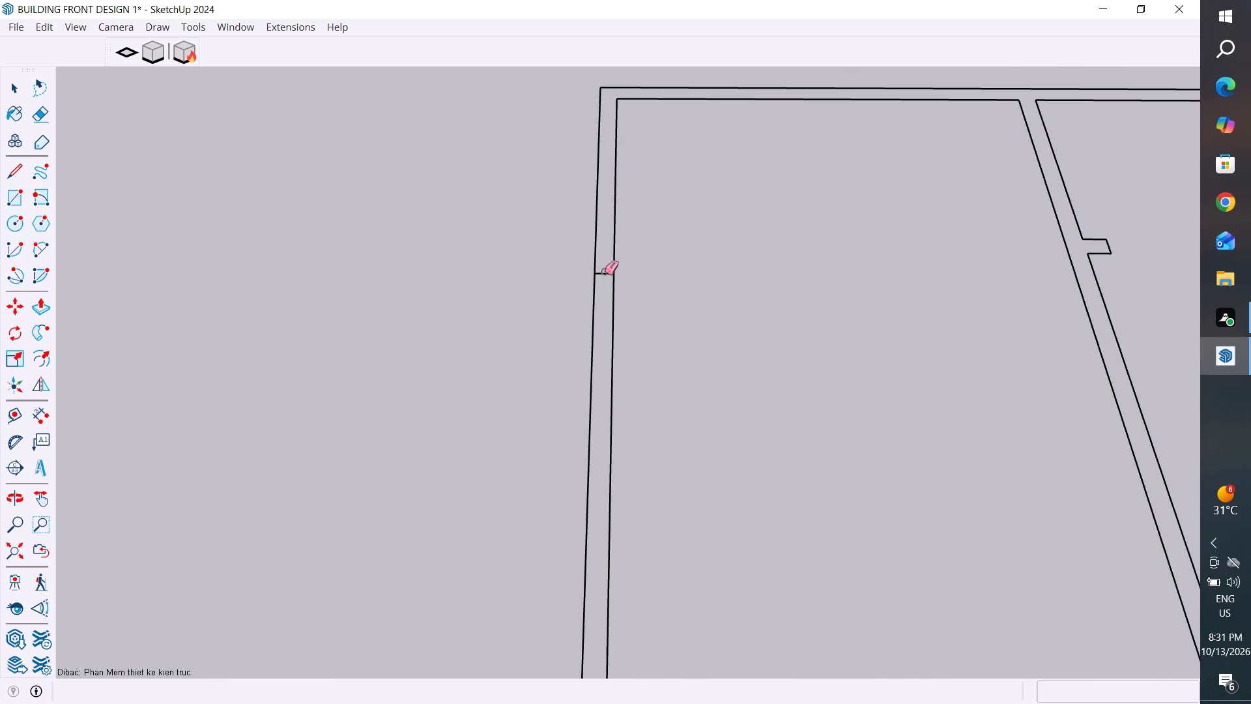
click(604, 271)
click(606, 274)
Draw a rectangle of 180" by about 336" over the cleaned plan, between opposite outer wall corners.
scroll(601, 280, down, 14)
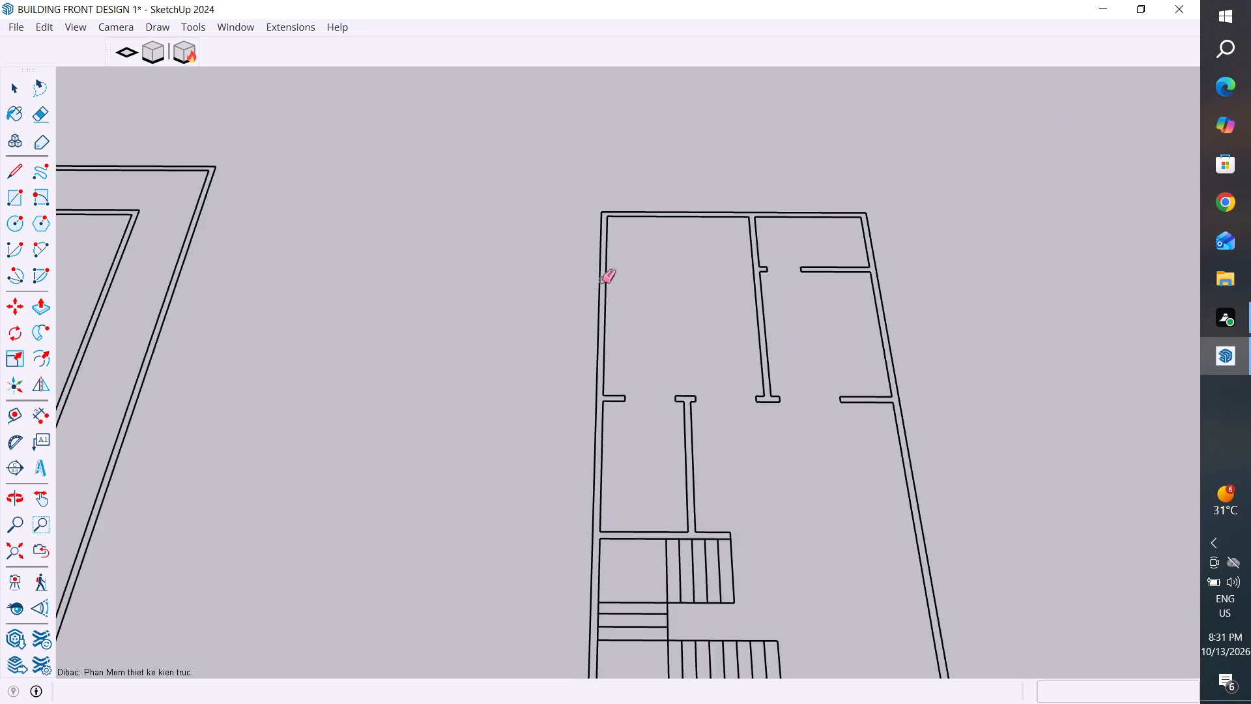
scroll(601, 280, down, 3)
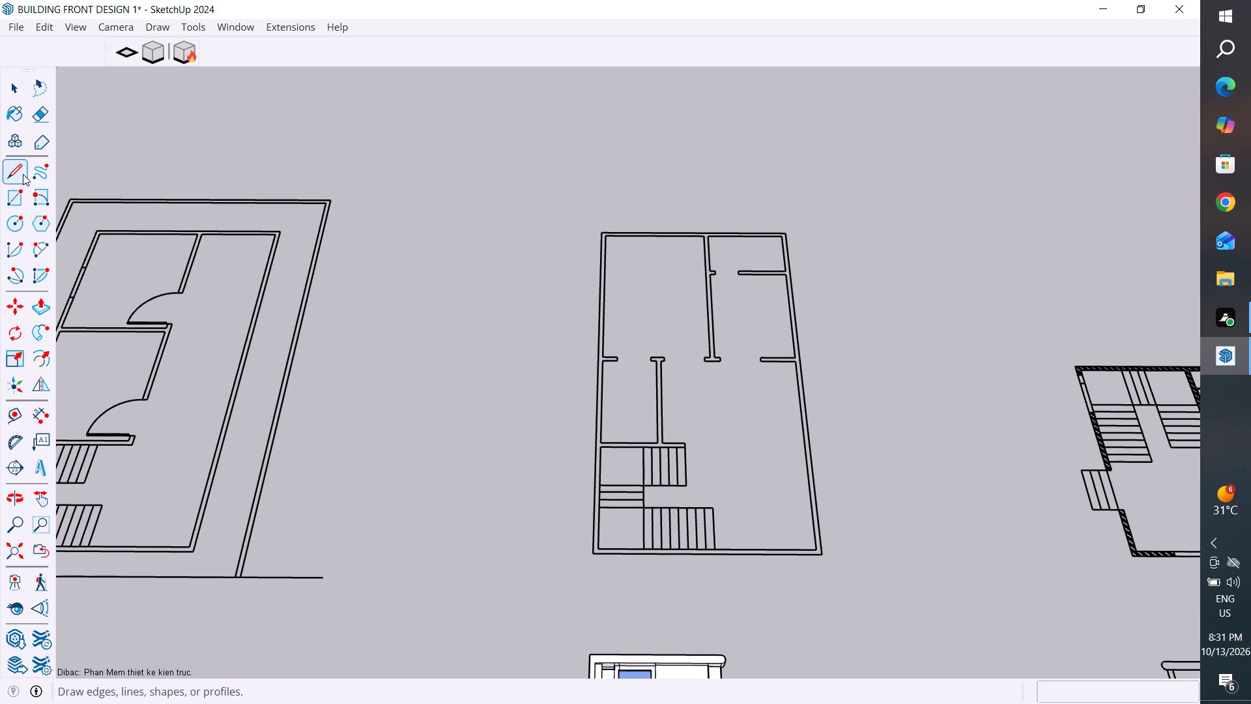
click(12, 169)
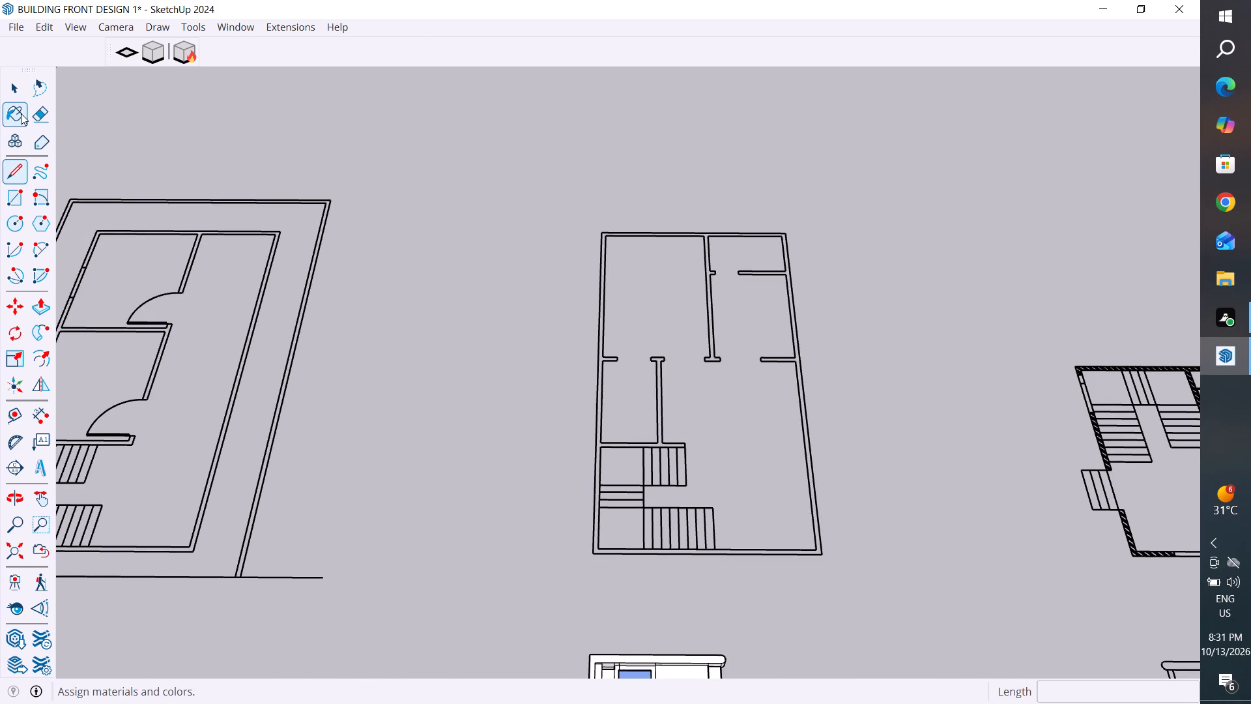
click(10, 197)
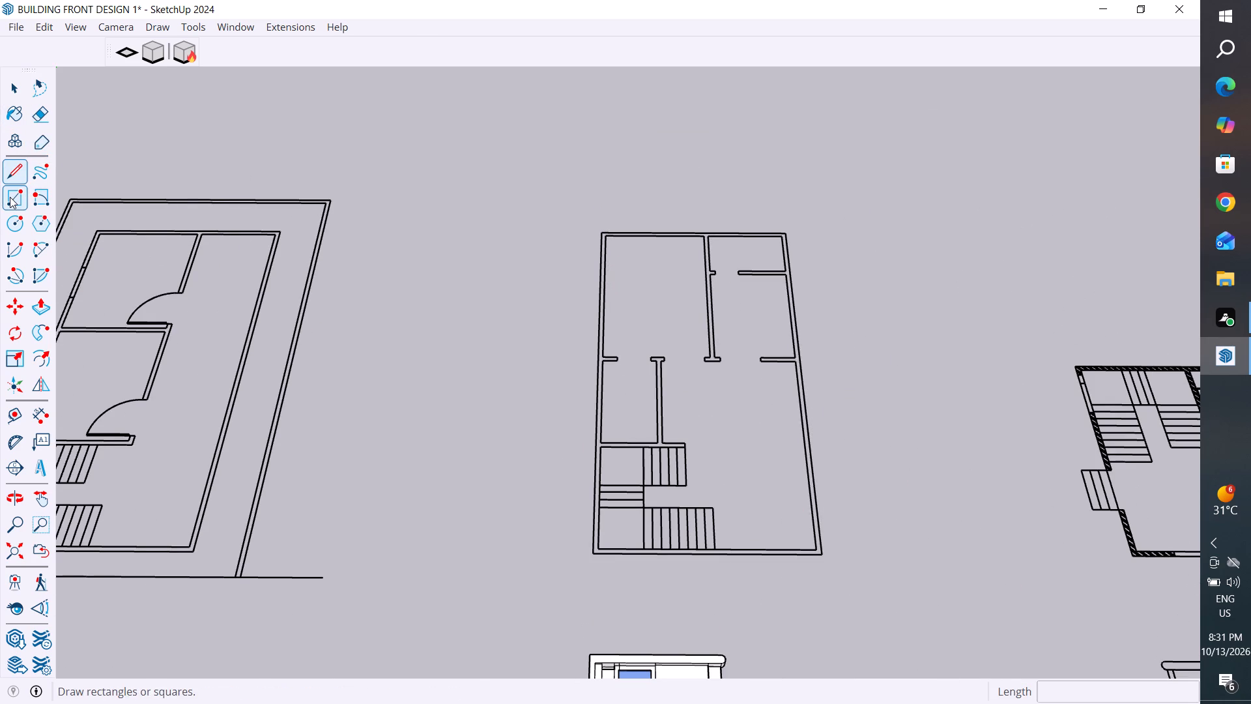
click(601, 234)
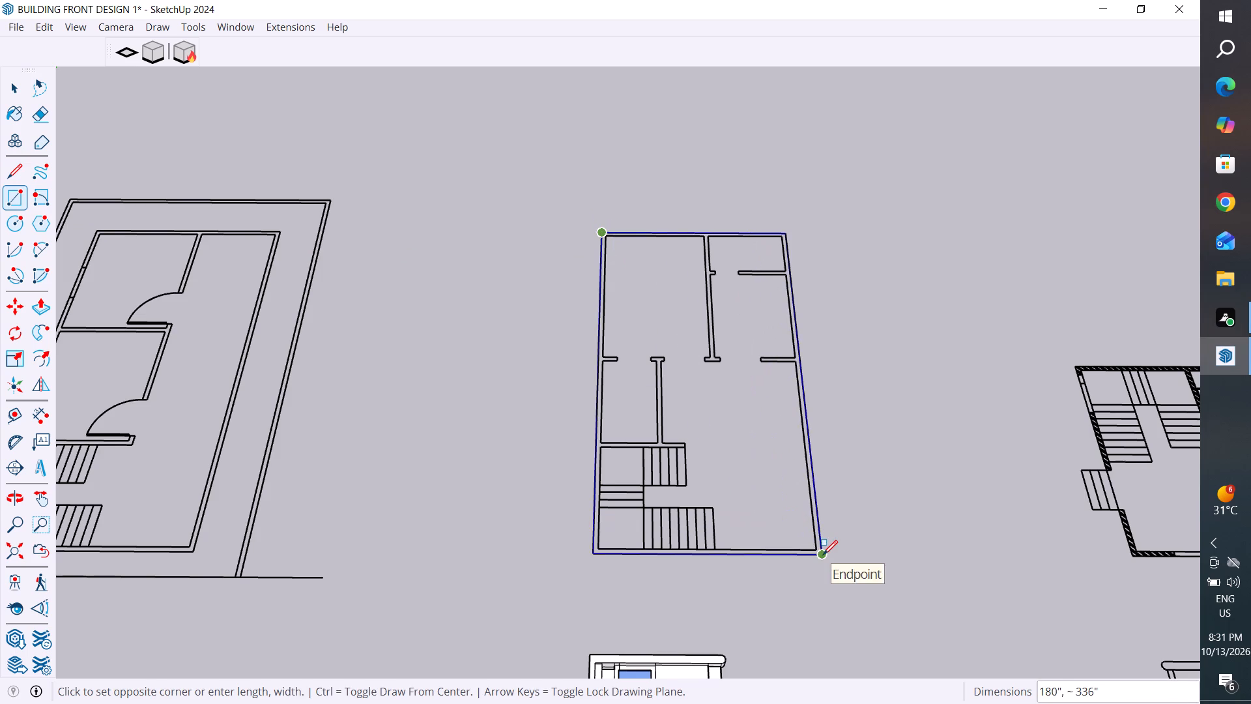
click(823, 555)
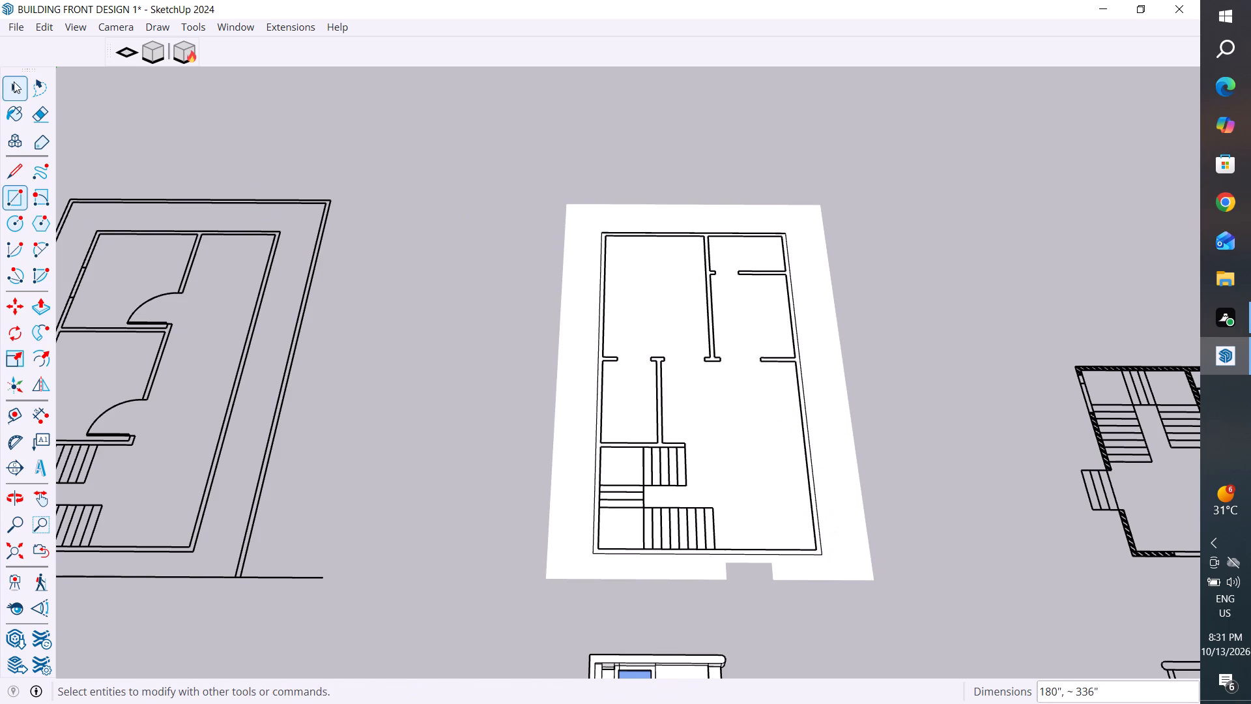
Delete the surplus face surrounding the outer walls and the leftover patch in front of the front wall.
click(23, 81)
click(844, 540)
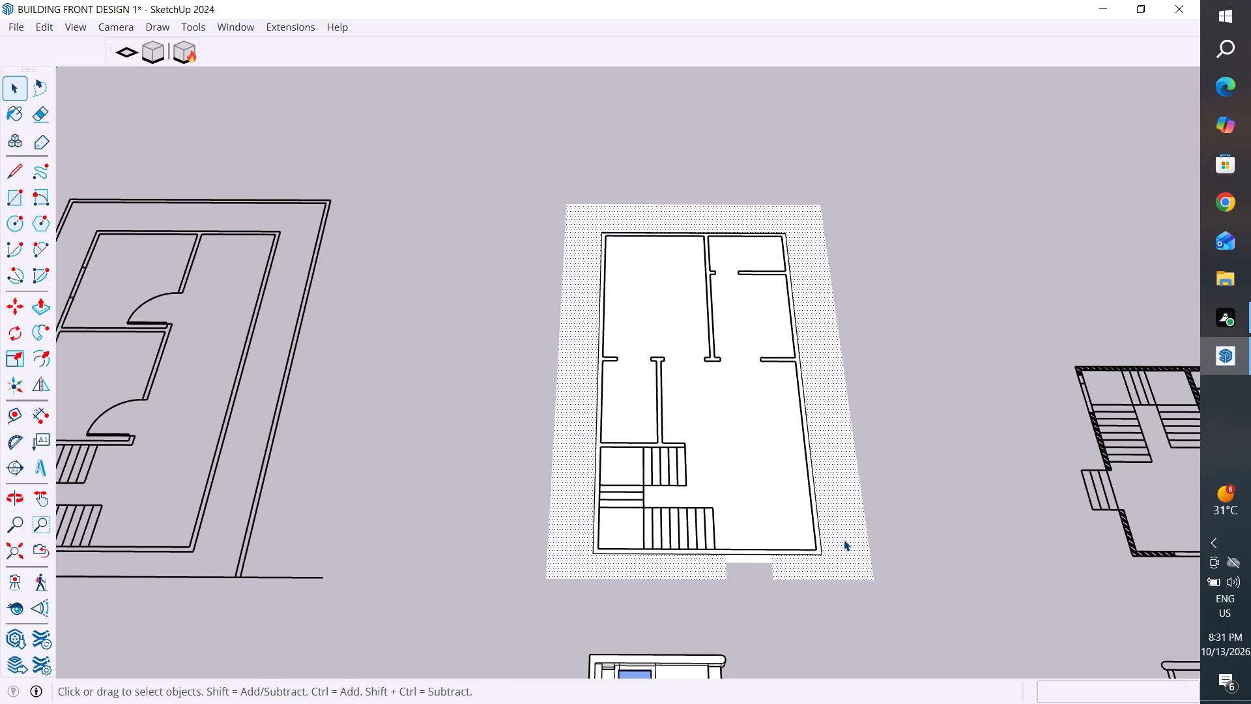
key(Delete)
scroll(726, 553, up, 8)
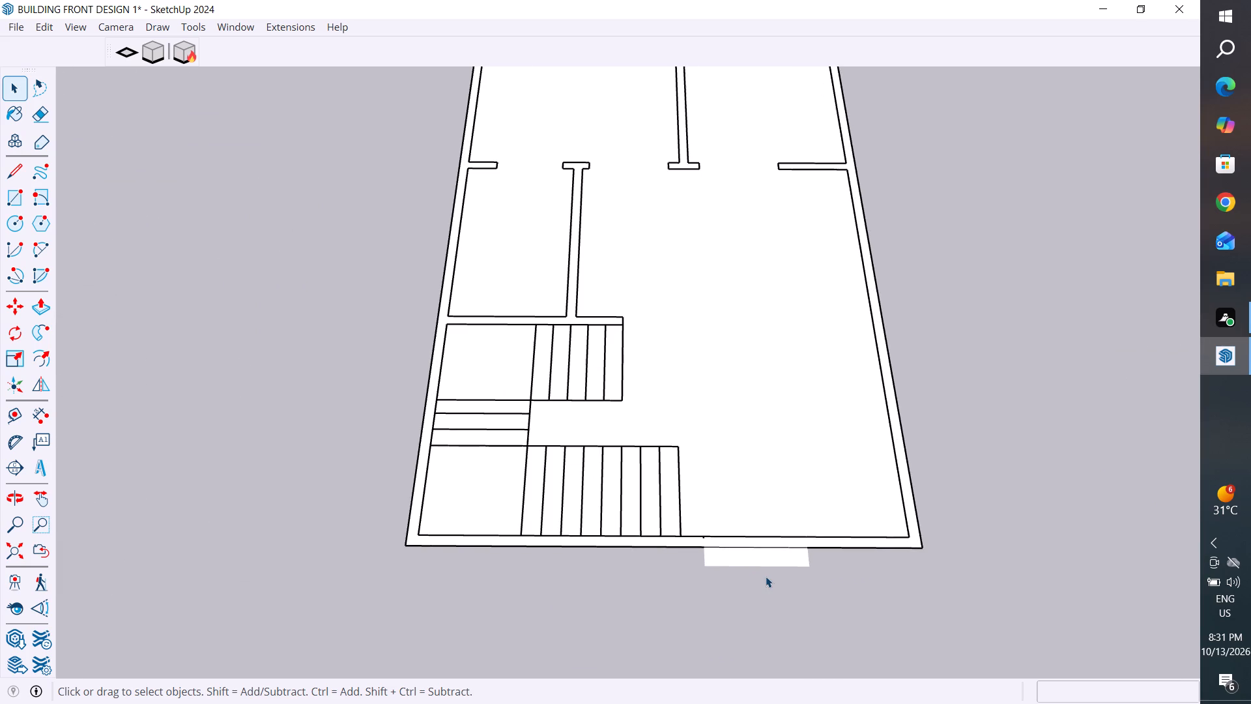
click(779, 562)
scroll(779, 562, up, 1)
key(Delete)
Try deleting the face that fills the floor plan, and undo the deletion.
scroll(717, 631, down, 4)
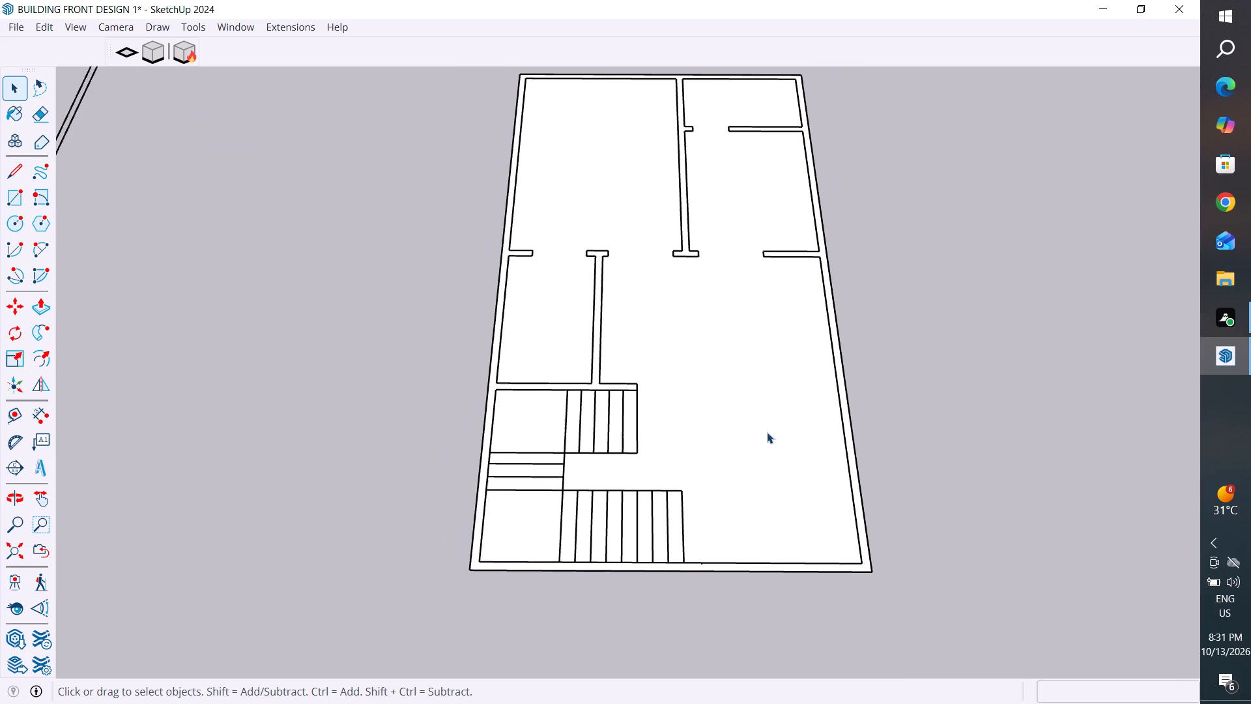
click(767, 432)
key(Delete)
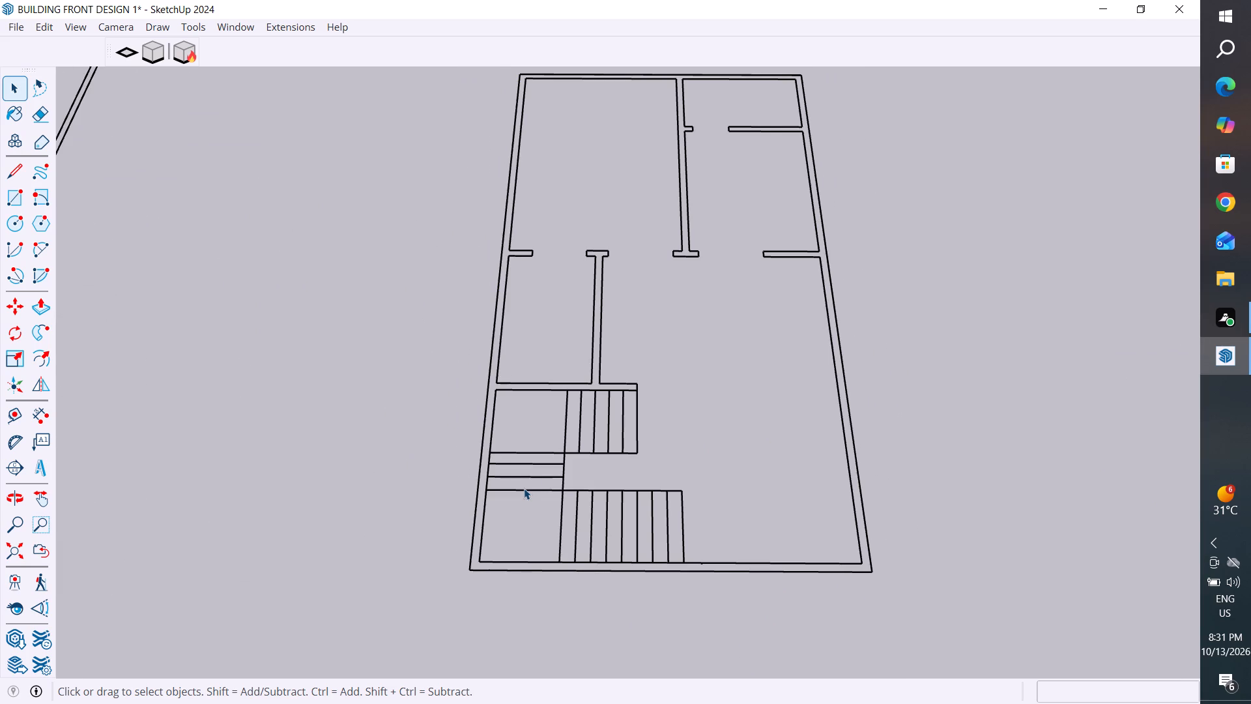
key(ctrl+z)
Draw a 328" by 172" rectangle between opposite inner corners of the outer walls to separate the walls from the floor.
scroll(512, 501, up, 4)
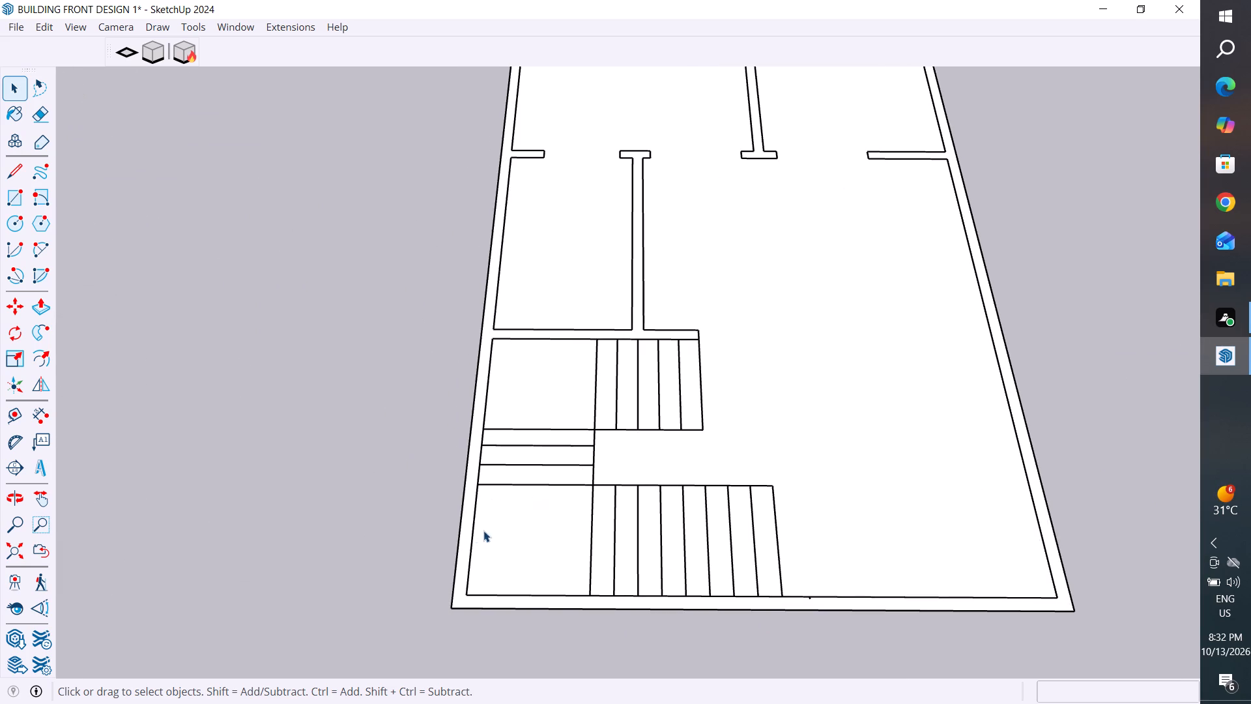
click(484, 531)
click(515, 530)
scroll(556, 588, down, 5)
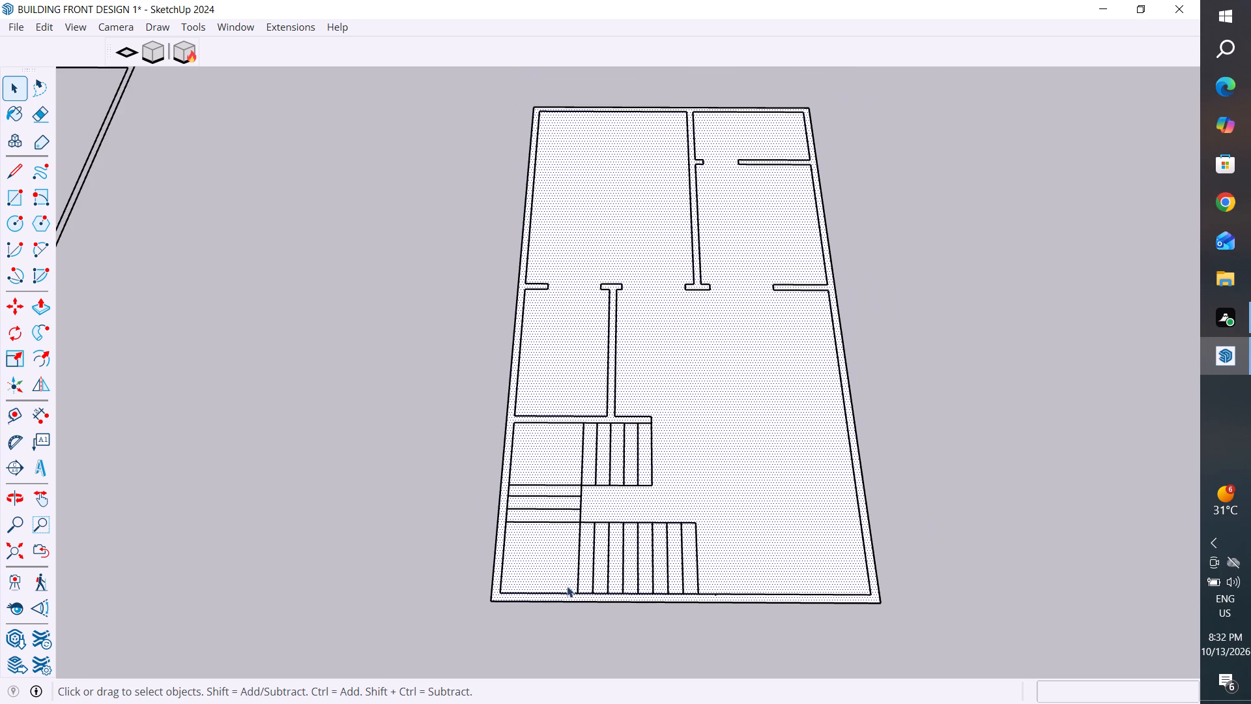
click(16, 197)
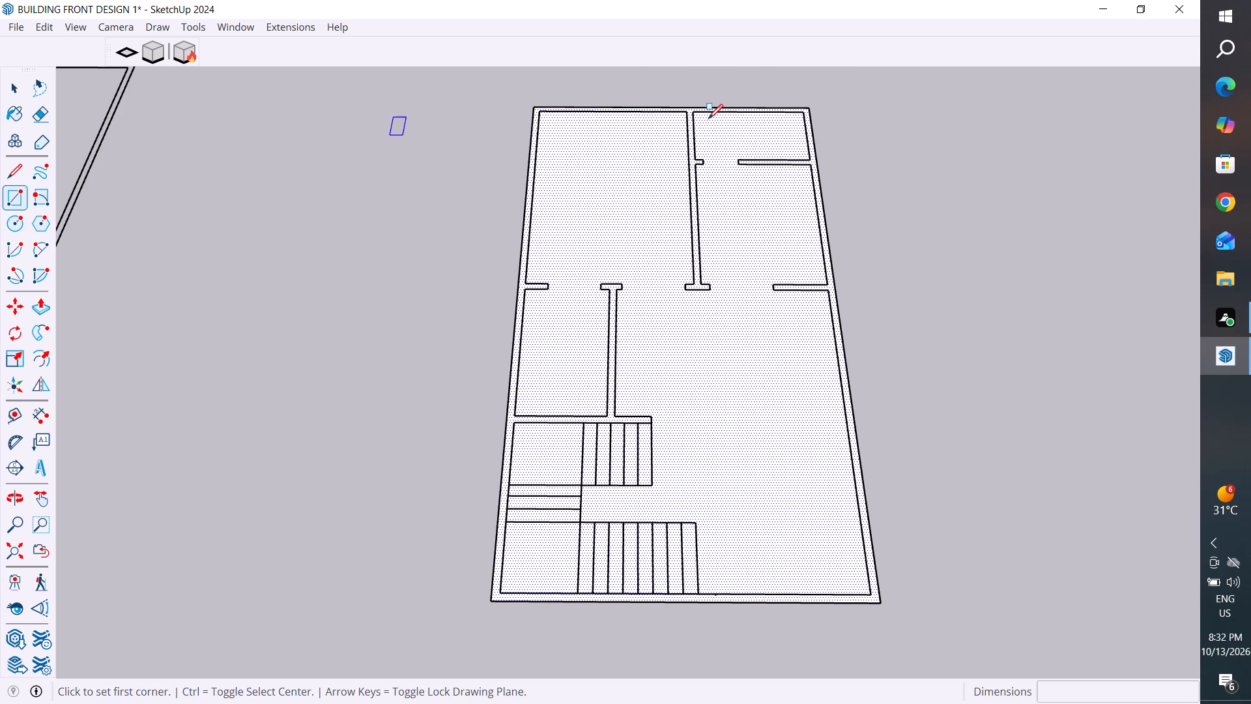
click(539, 110)
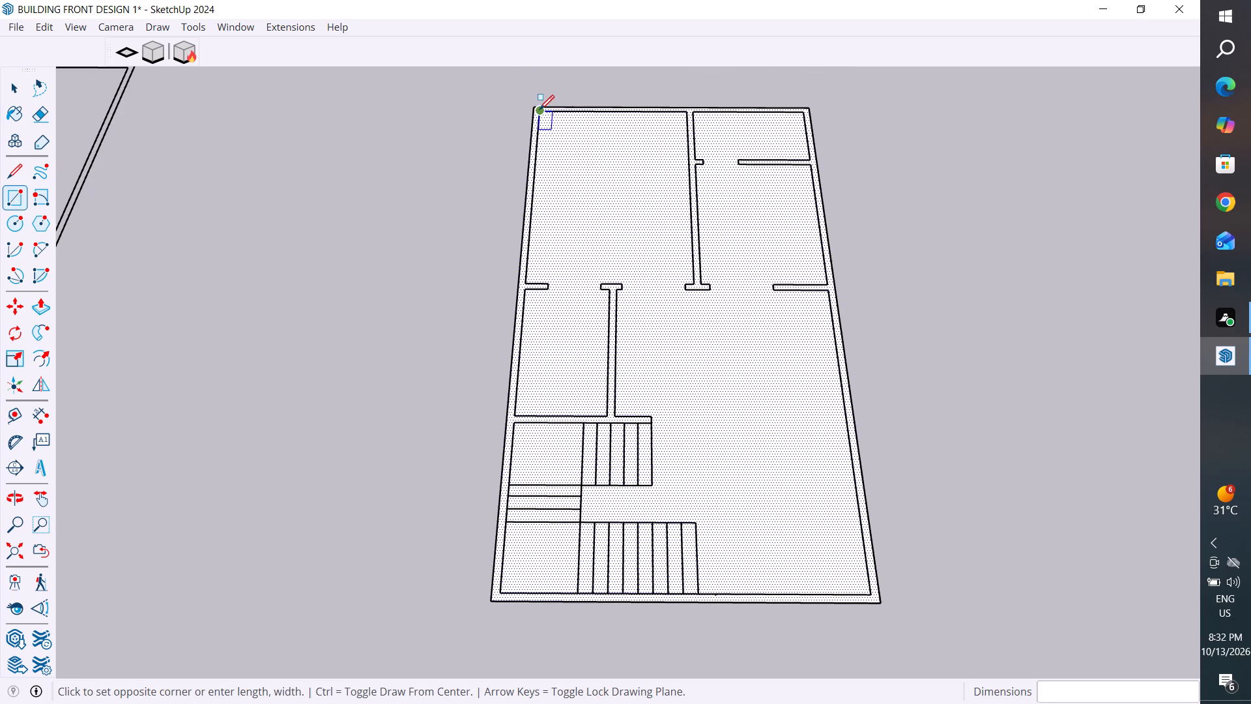
click(875, 595)
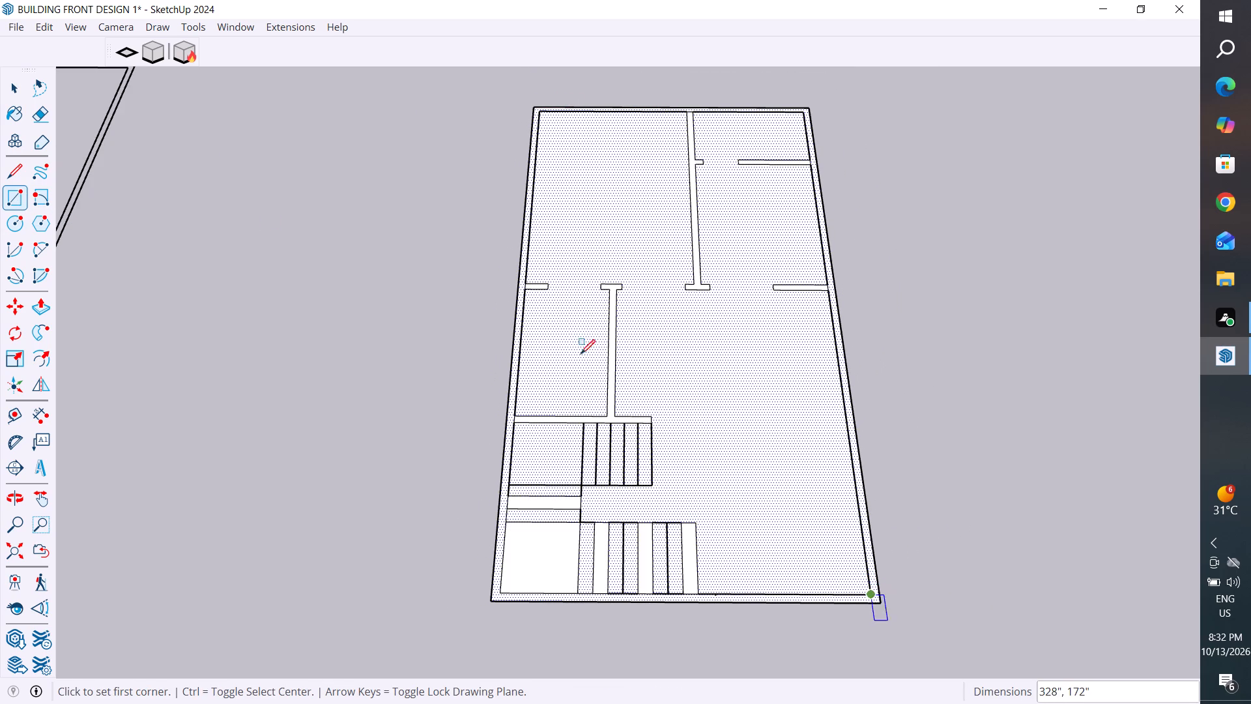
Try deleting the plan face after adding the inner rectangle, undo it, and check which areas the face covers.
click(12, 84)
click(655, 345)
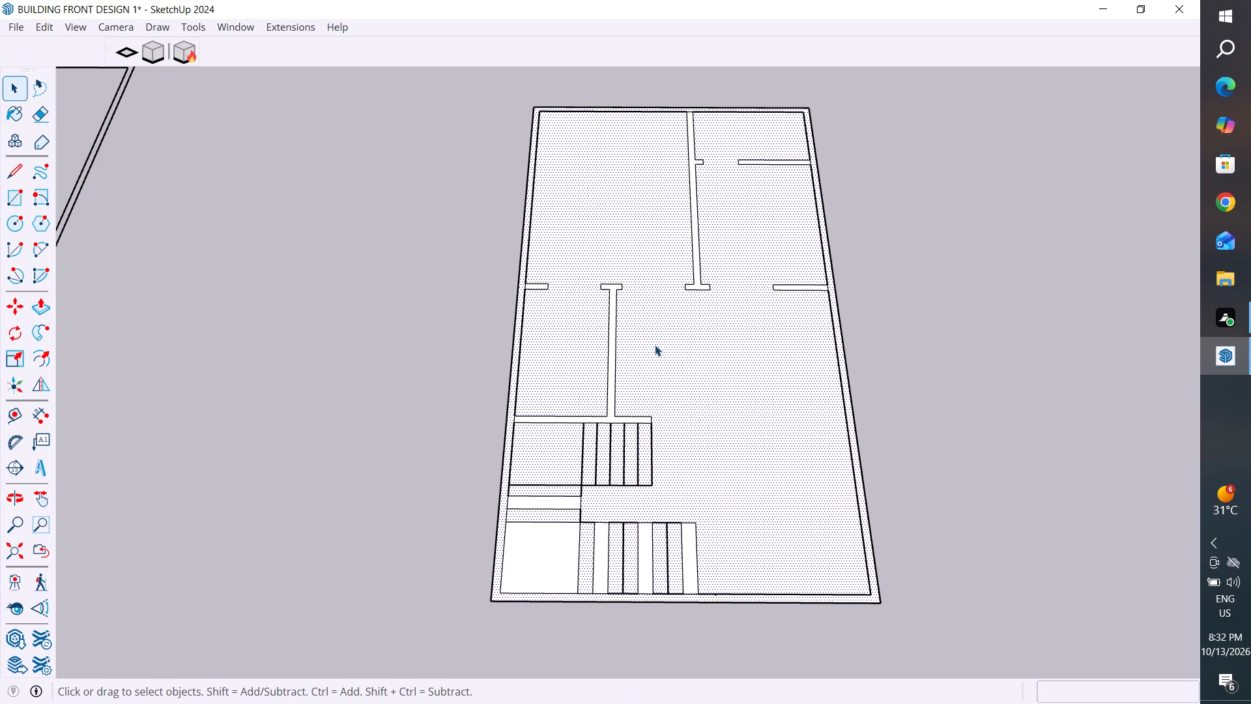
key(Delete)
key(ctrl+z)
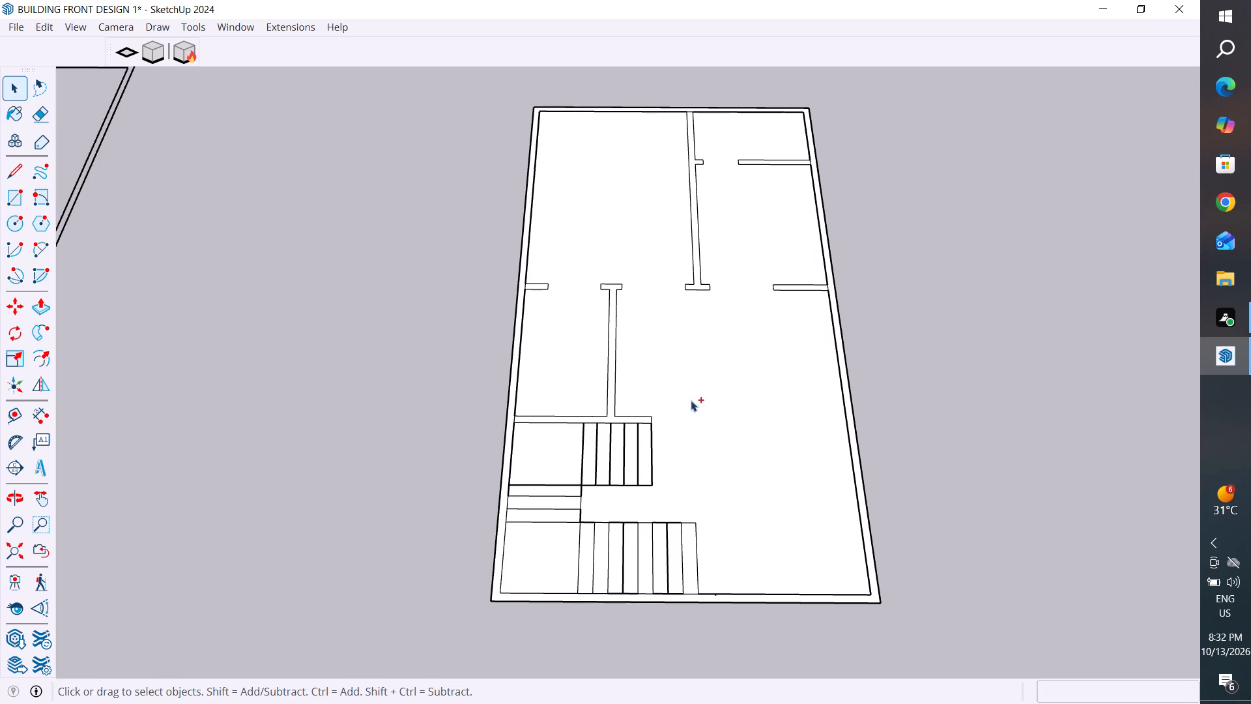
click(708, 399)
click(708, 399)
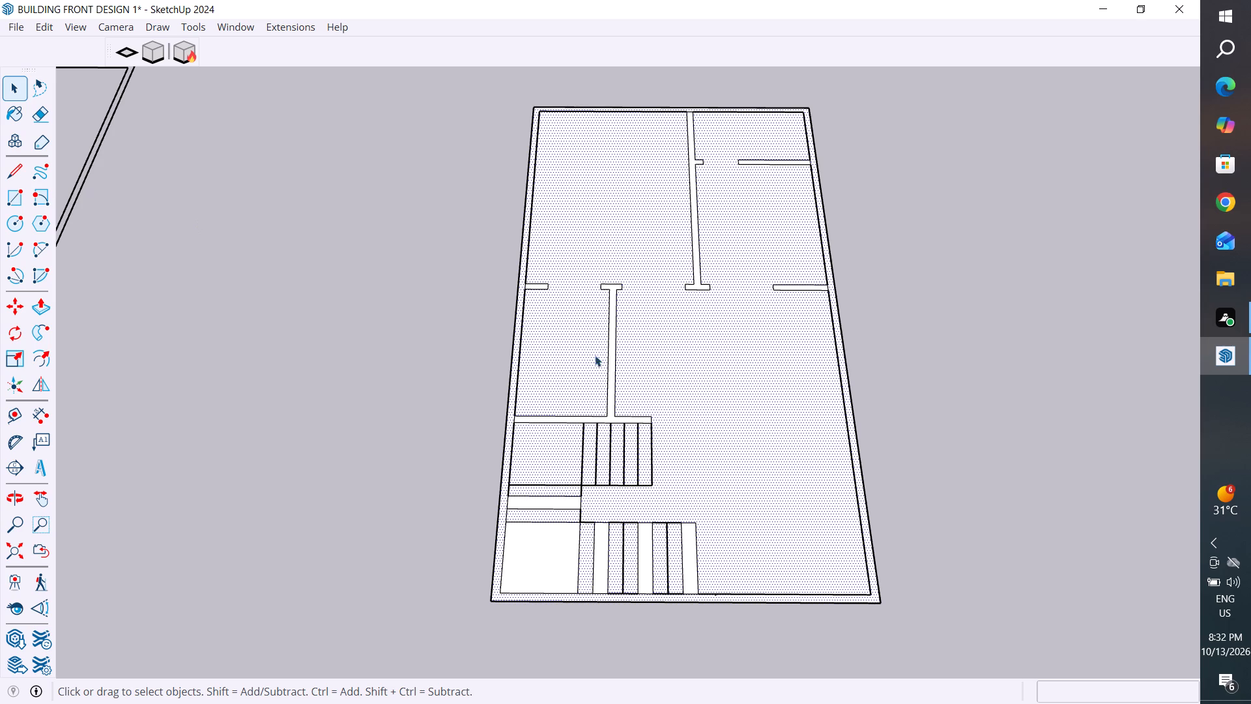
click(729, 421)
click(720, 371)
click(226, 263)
Draw a 72" by 96" rectangle over the room between the two partitions on the side opposite the staircase.
click(19, 195)
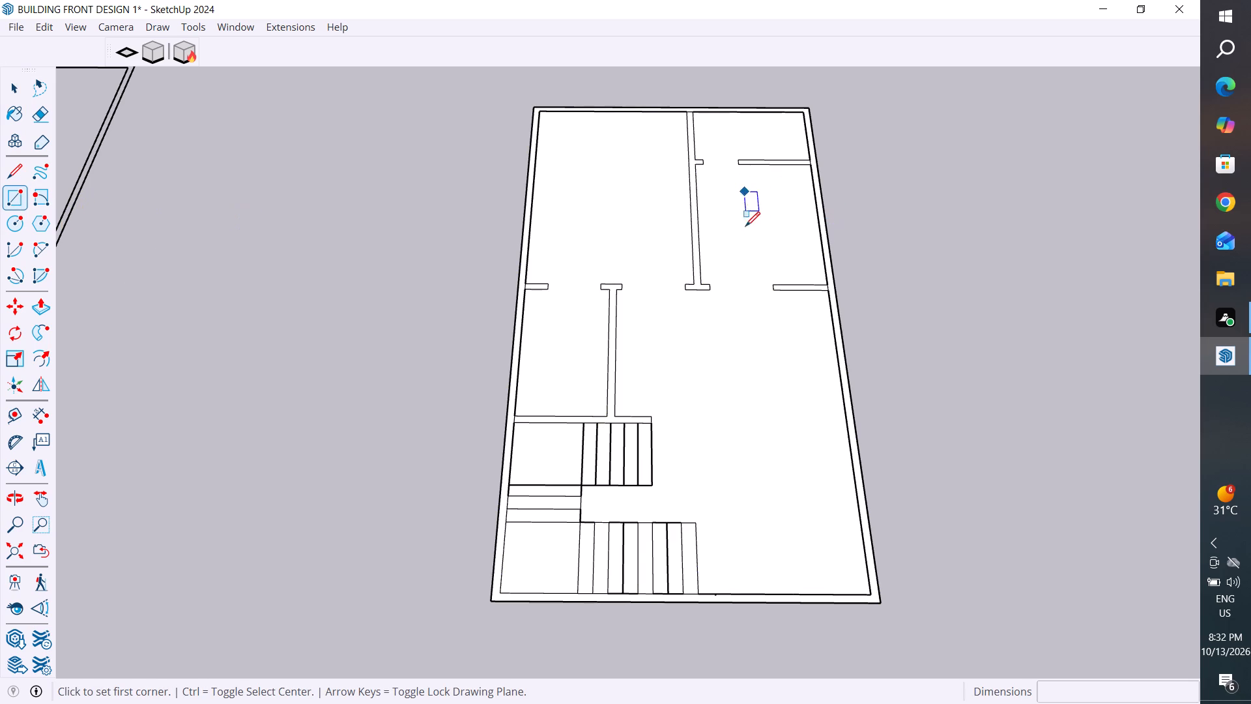
scroll(754, 230, up, 5)
click(663, 125)
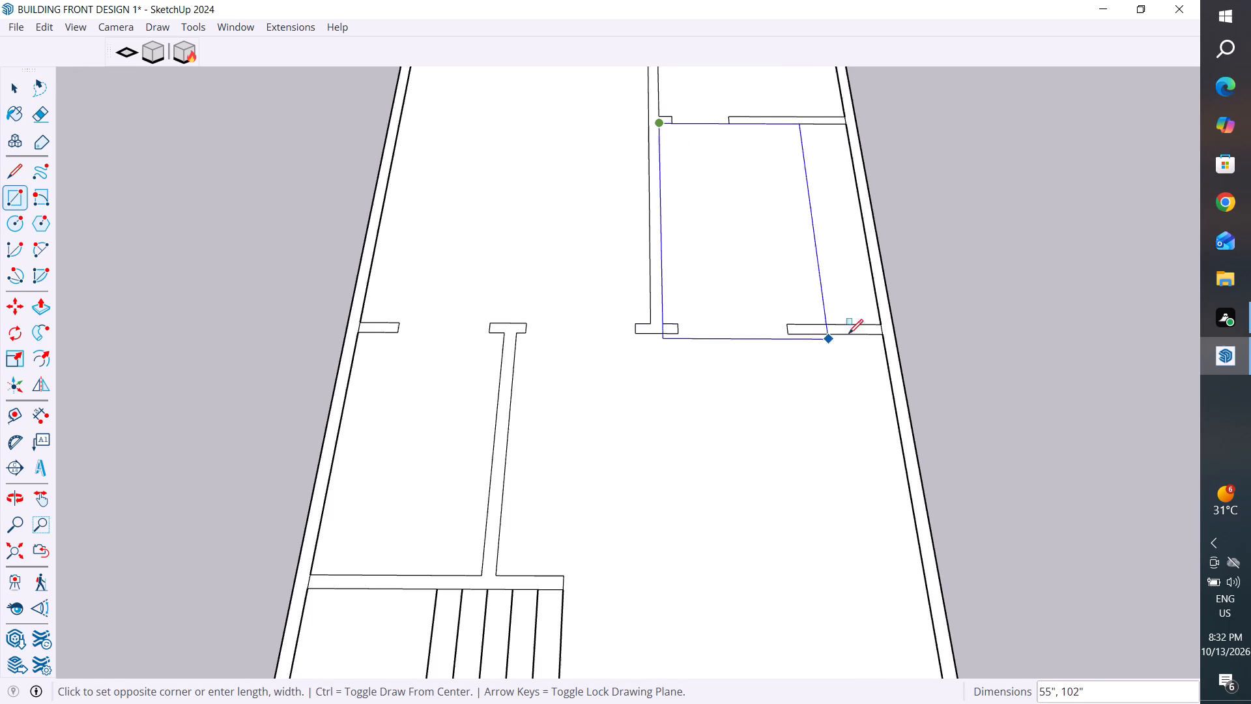
click(882, 323)
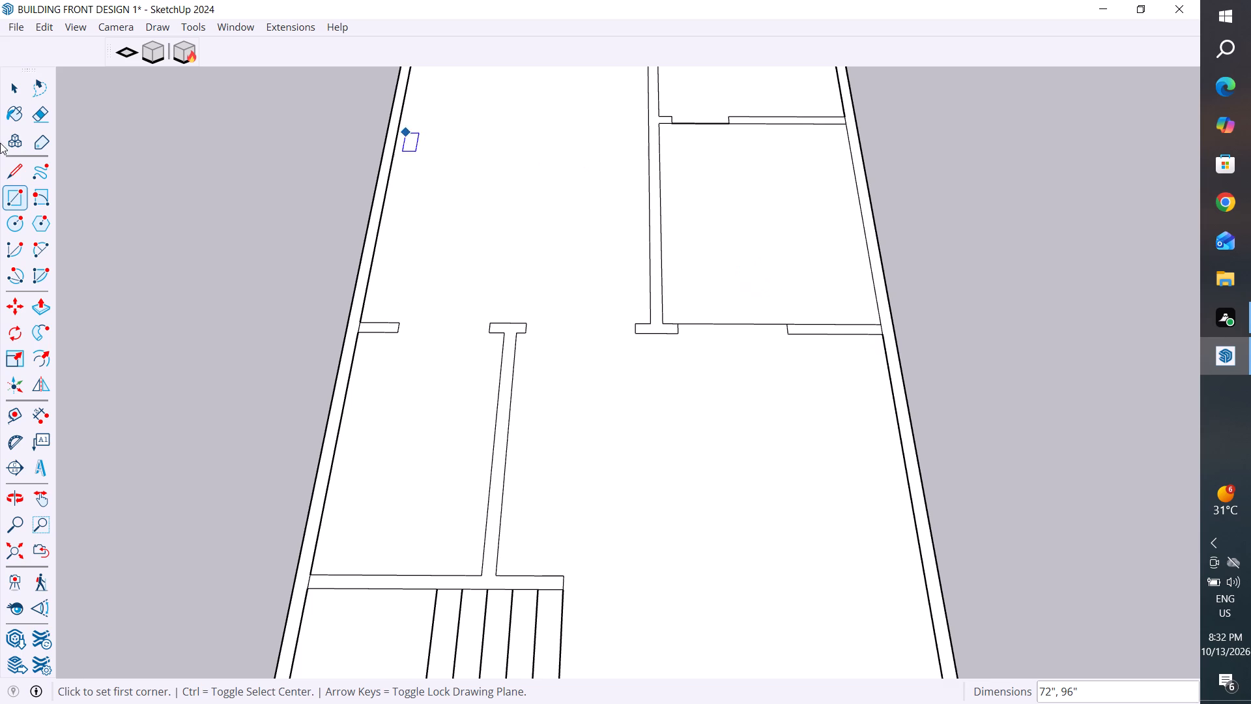
Check which areas the plan face covers, and undo the added rectangles and faces back to the plan's bare linework.
click(10, 79)
click(748, 240)
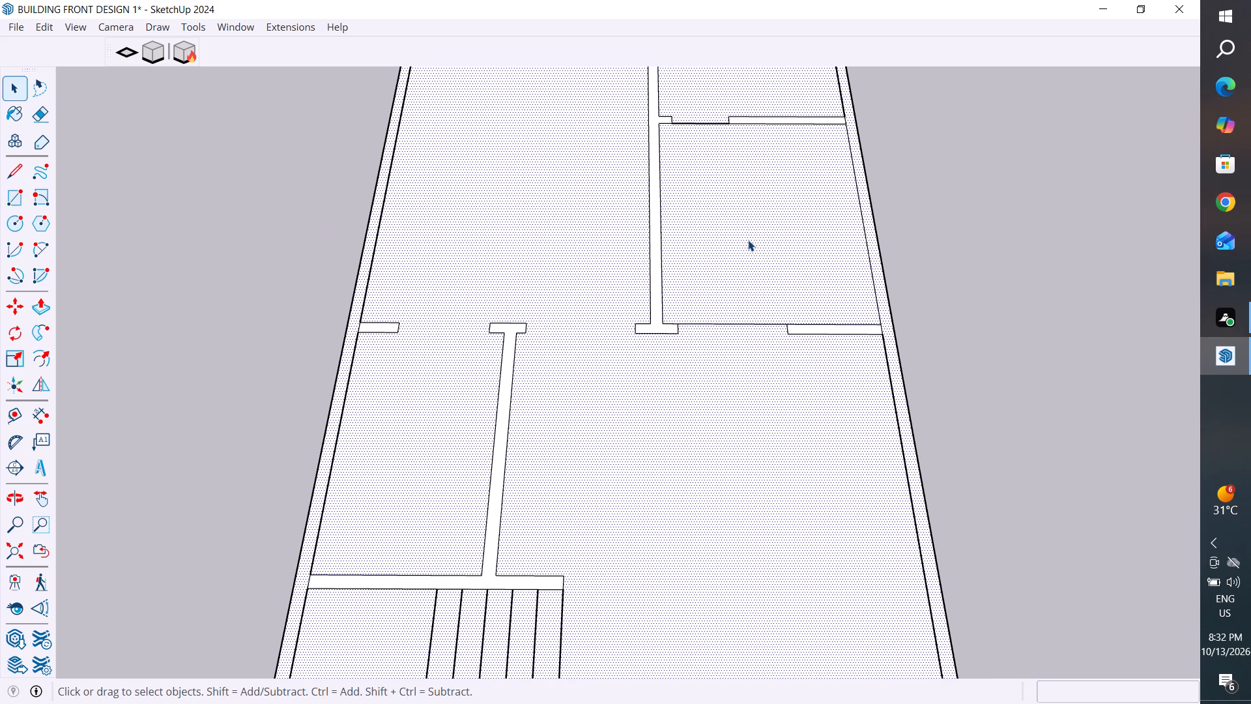
click(768, 241)
click(855, 472)
key(ctrl+z)
key(ctrl+z)
key(ctrl+z)
key(ctrl+z)
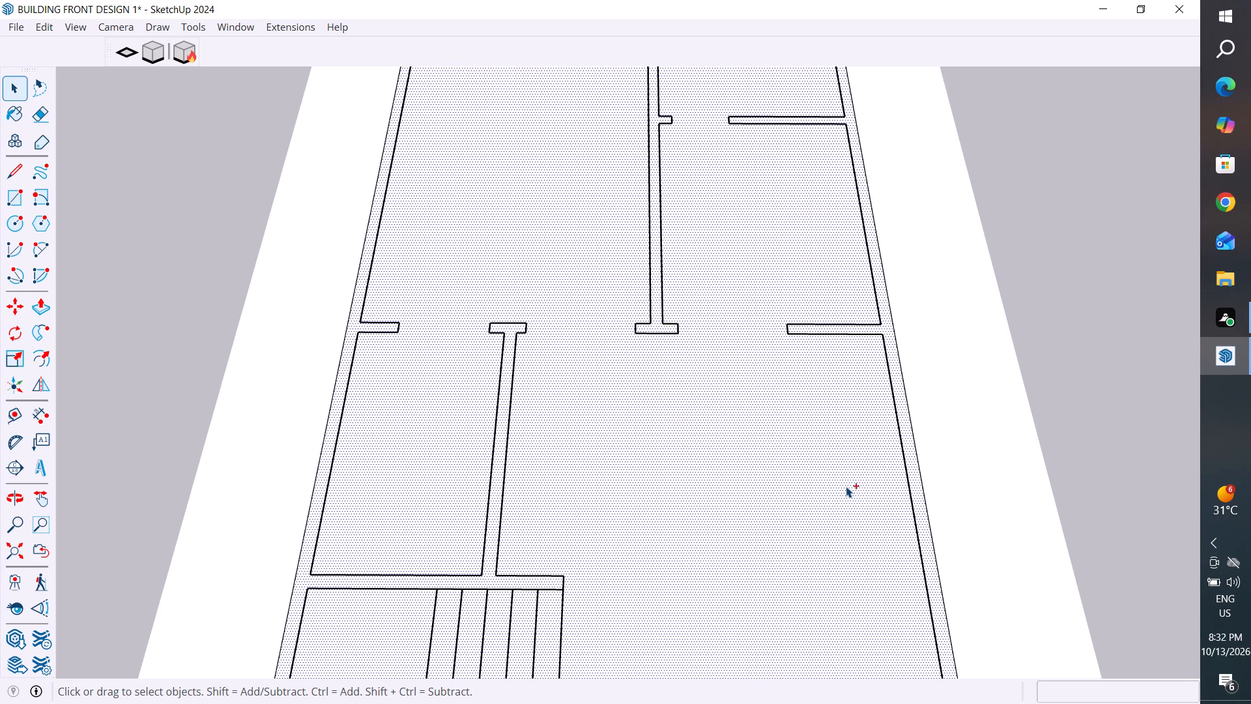
scroll(846, 486, down, 7)
key(ctrl+z)
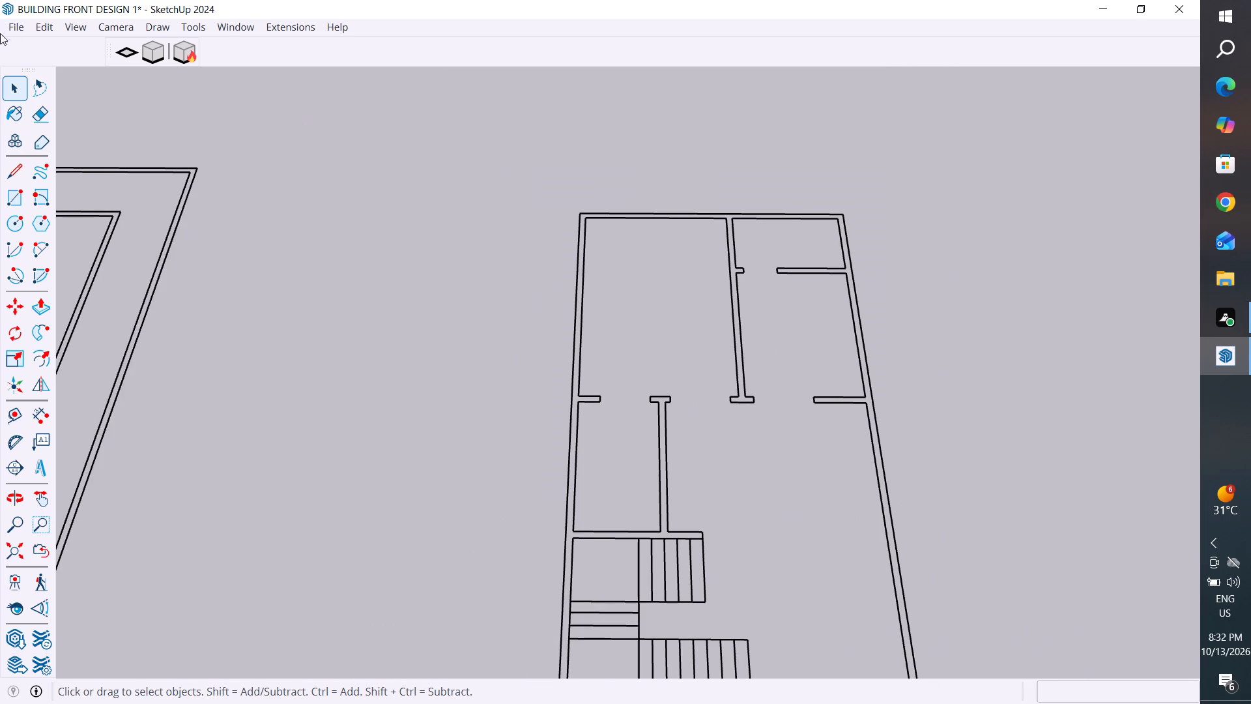
Select the whole floor plan and generate faces from its linework.
scroll(857, 210, down, 6)
drag(925, 166, 652, 500)
click(124, 55)
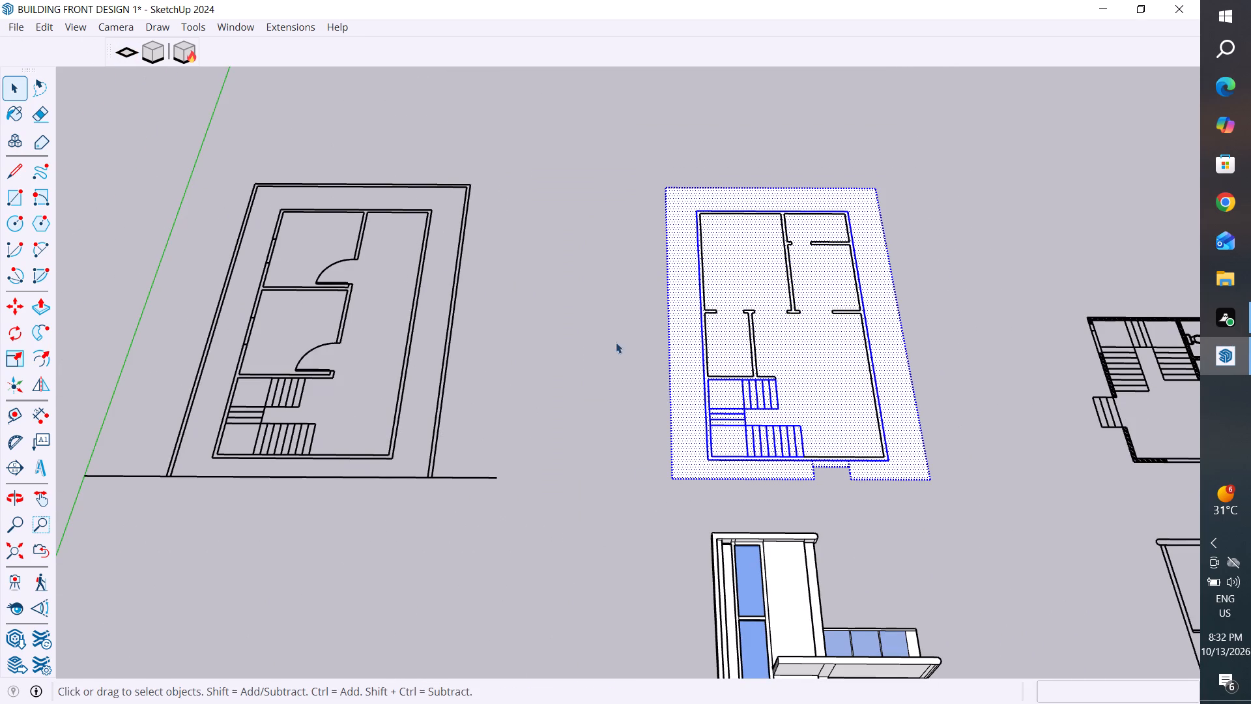
Delete the surplus face surrounding the outer walls of the floor plan.
click(820, 390)
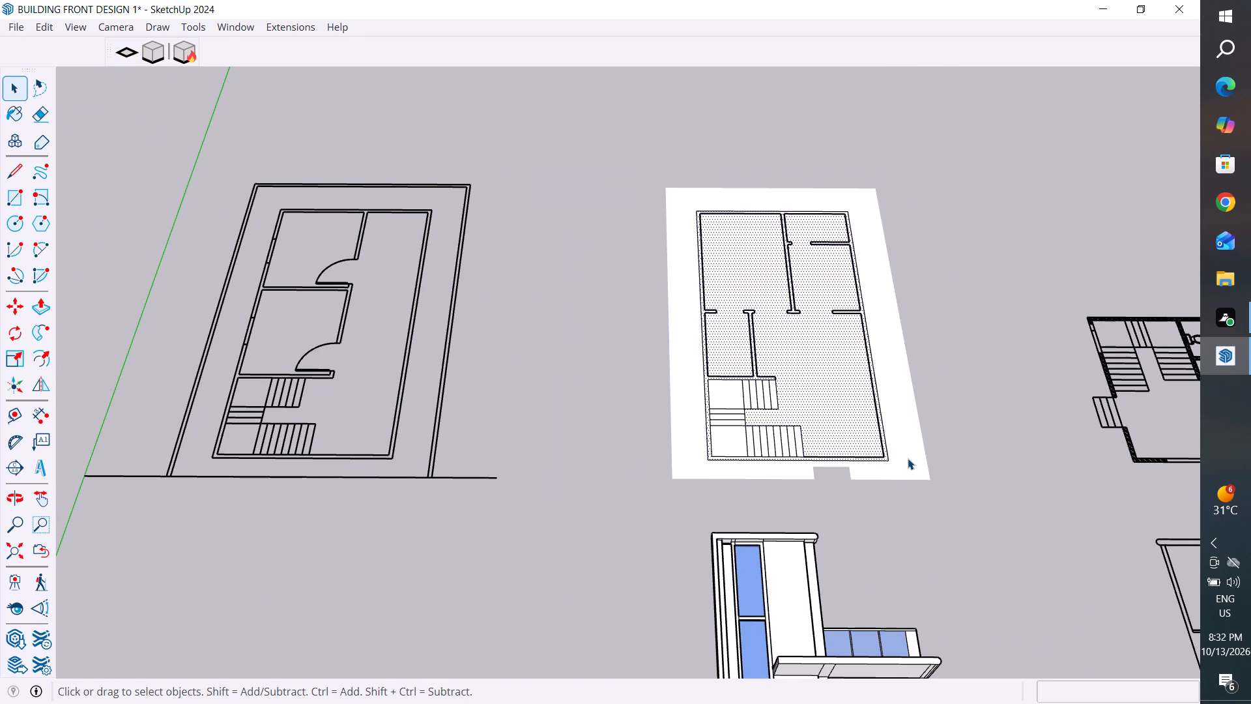
click(910, 478)
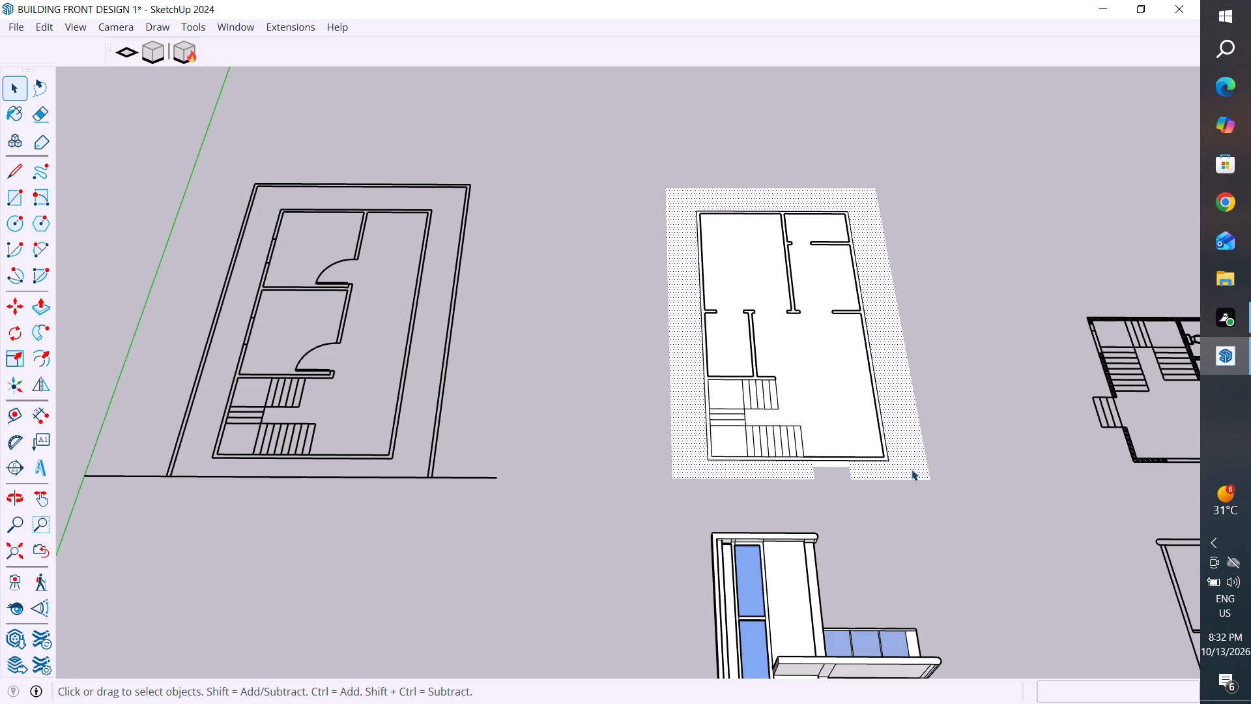
key(Delete)
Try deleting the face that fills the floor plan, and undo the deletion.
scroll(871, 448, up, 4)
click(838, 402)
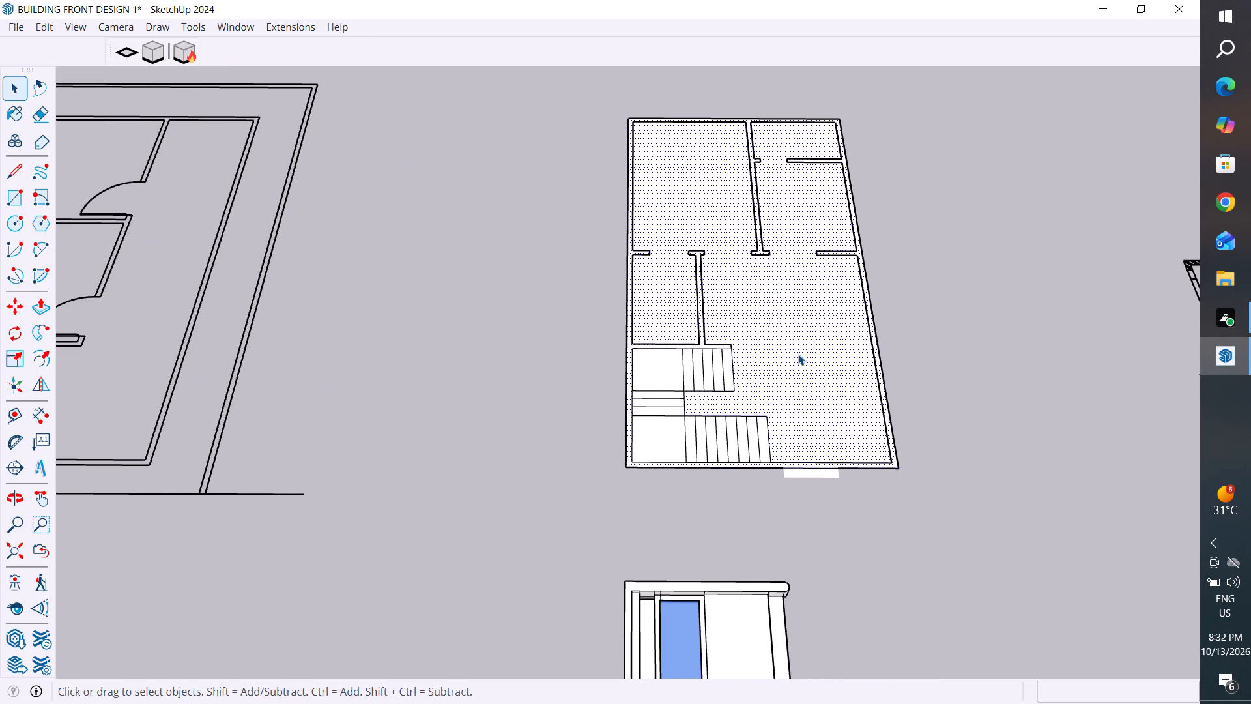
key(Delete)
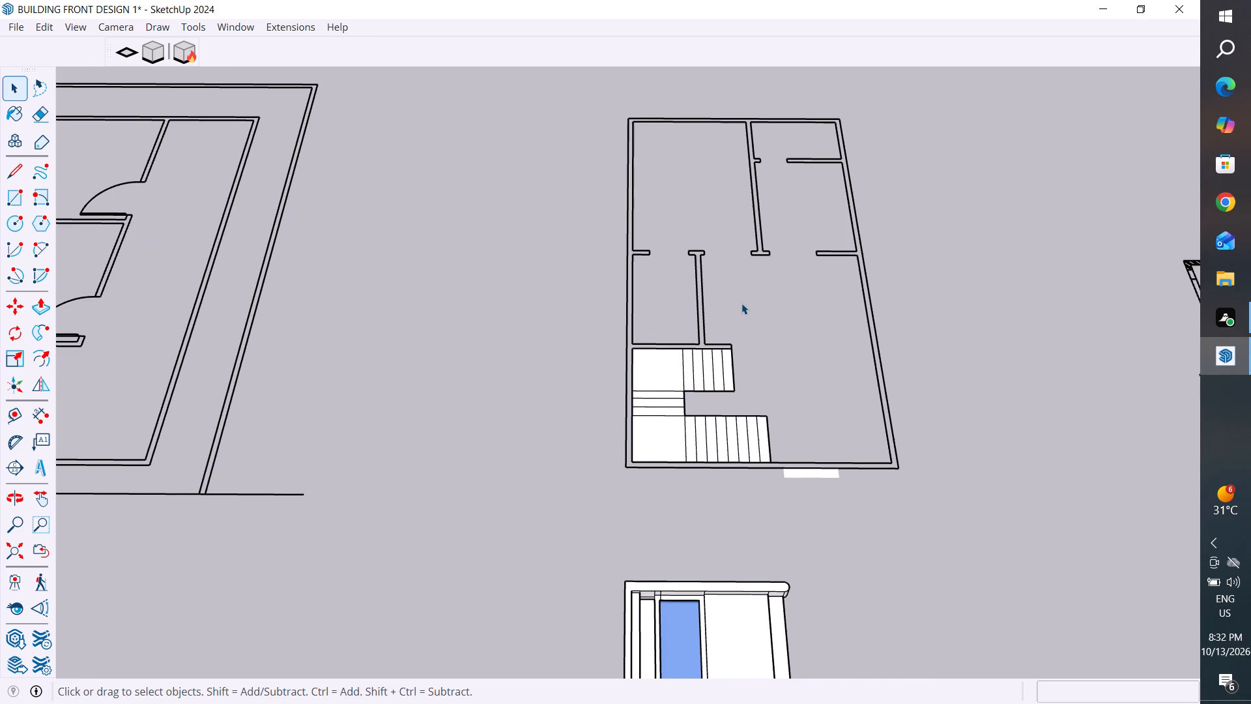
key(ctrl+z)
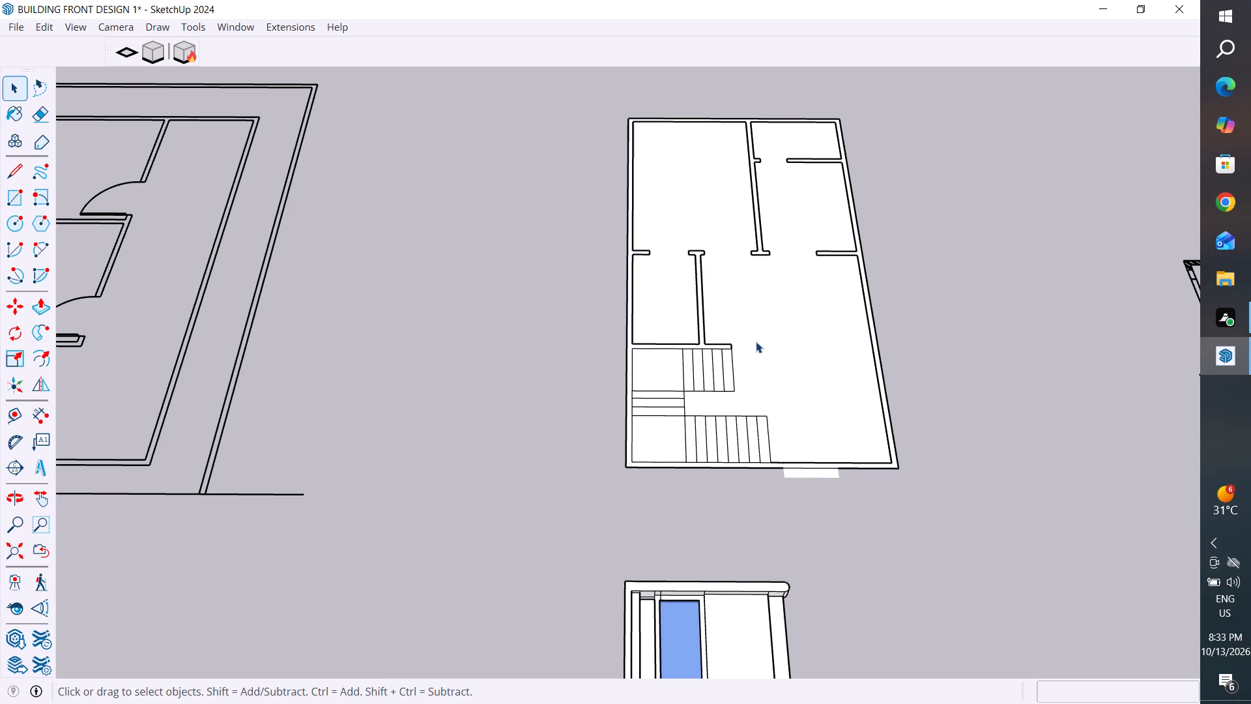
Delete the small leftover face outside the outer wall at the staircase end of the plan.
middle_drag(756, 342, 756, 364)
click(820, 472)
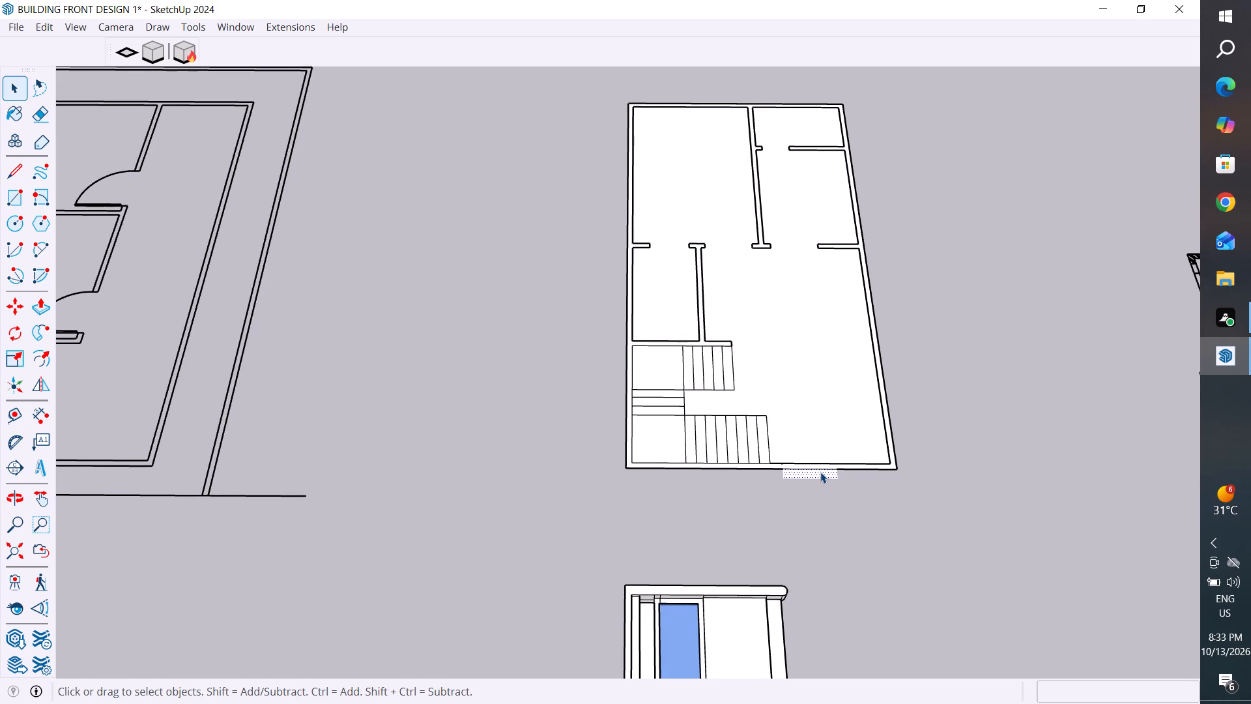
key(Delete)
Draw a 144" by 96" rectangle over the largest room between its inner corners and delete that room's floor face.
scroll(801, 424, down, 3)
middle_drag(854, 156, 782, 345)
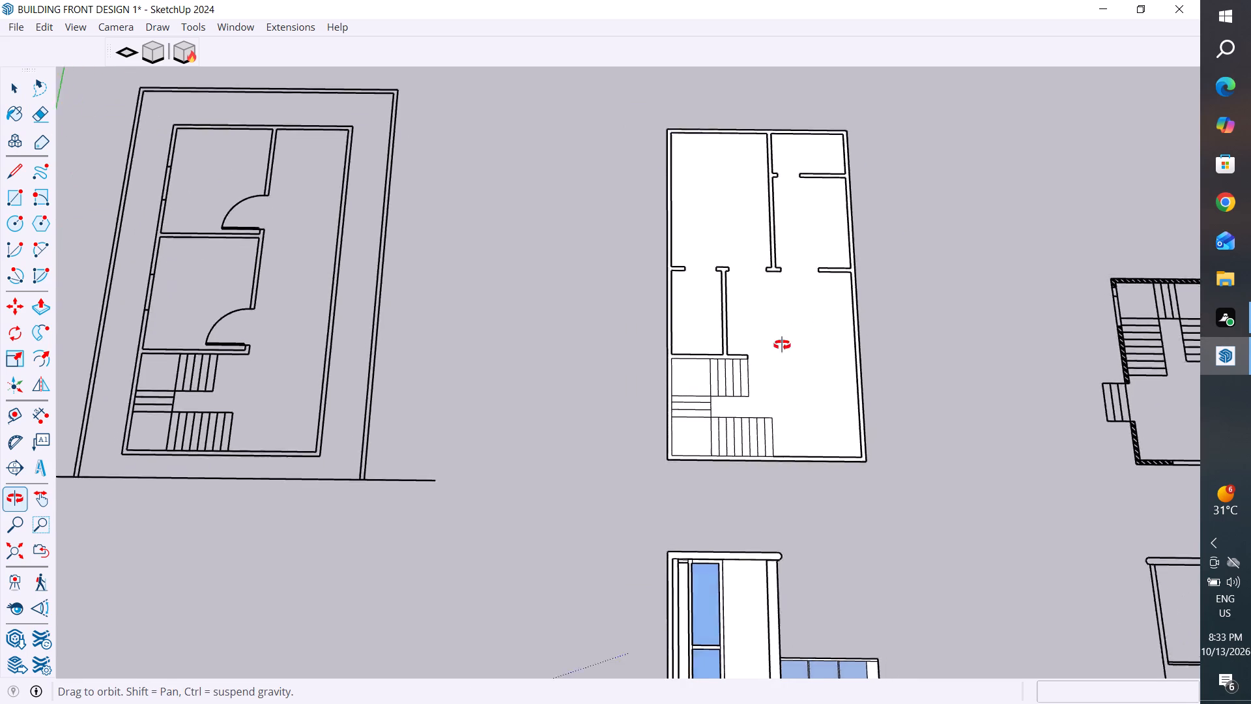
middle_drag(782, 345, 810, 328)
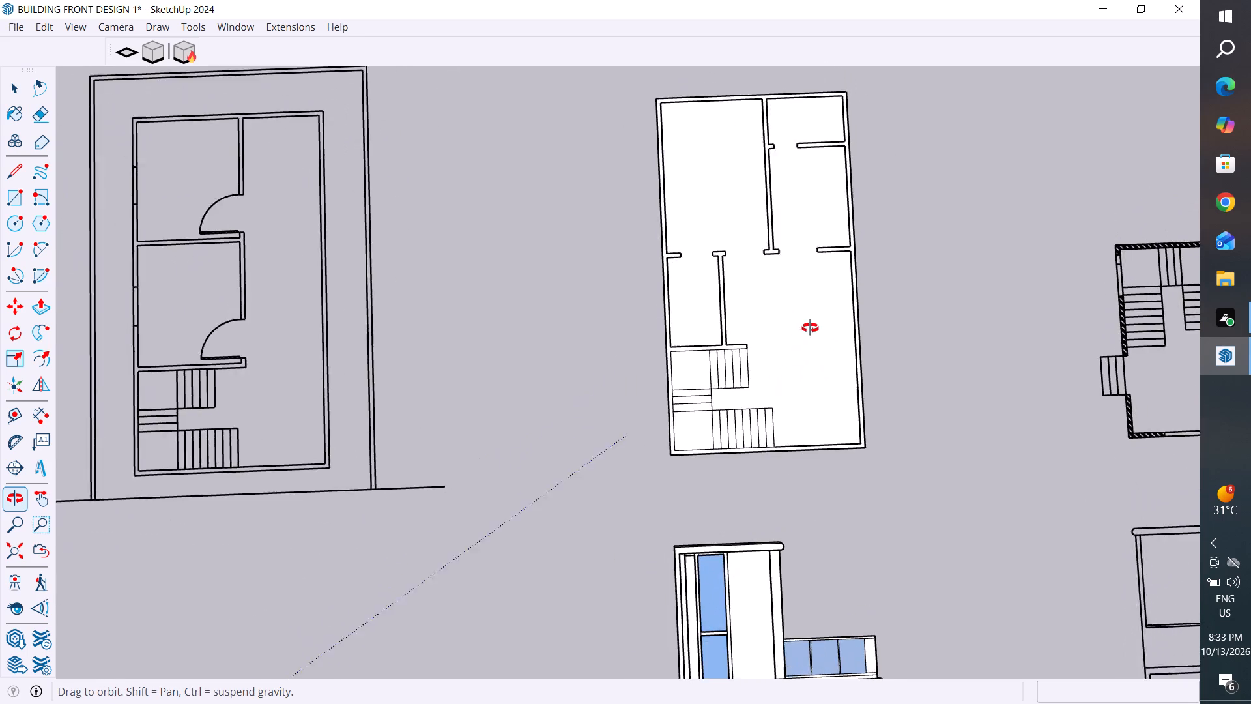
middle_drag(810, 328, 846, 284)
scroll(732, 602, down, 6)
middle_drag(919, 551, 814, 537)
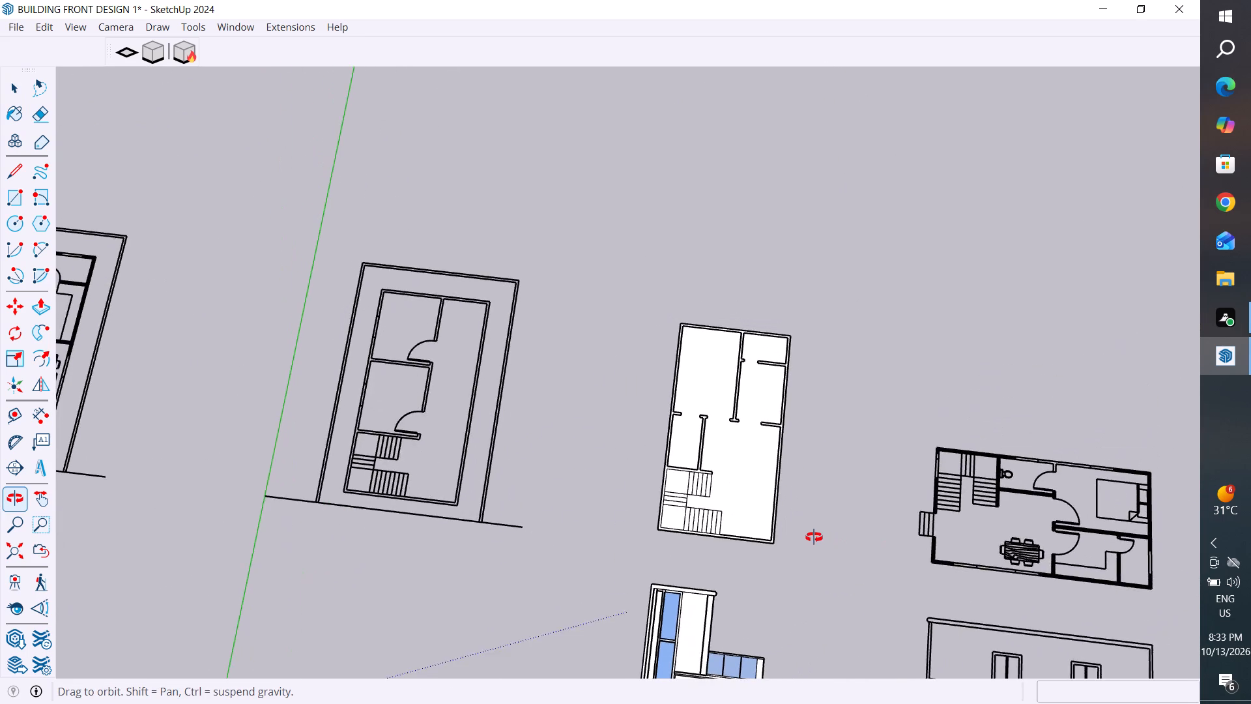
middle_drag(814, 537, 826, 525)
scroll(665, 248, up, 5)
scroll(752, 443, up, 6)
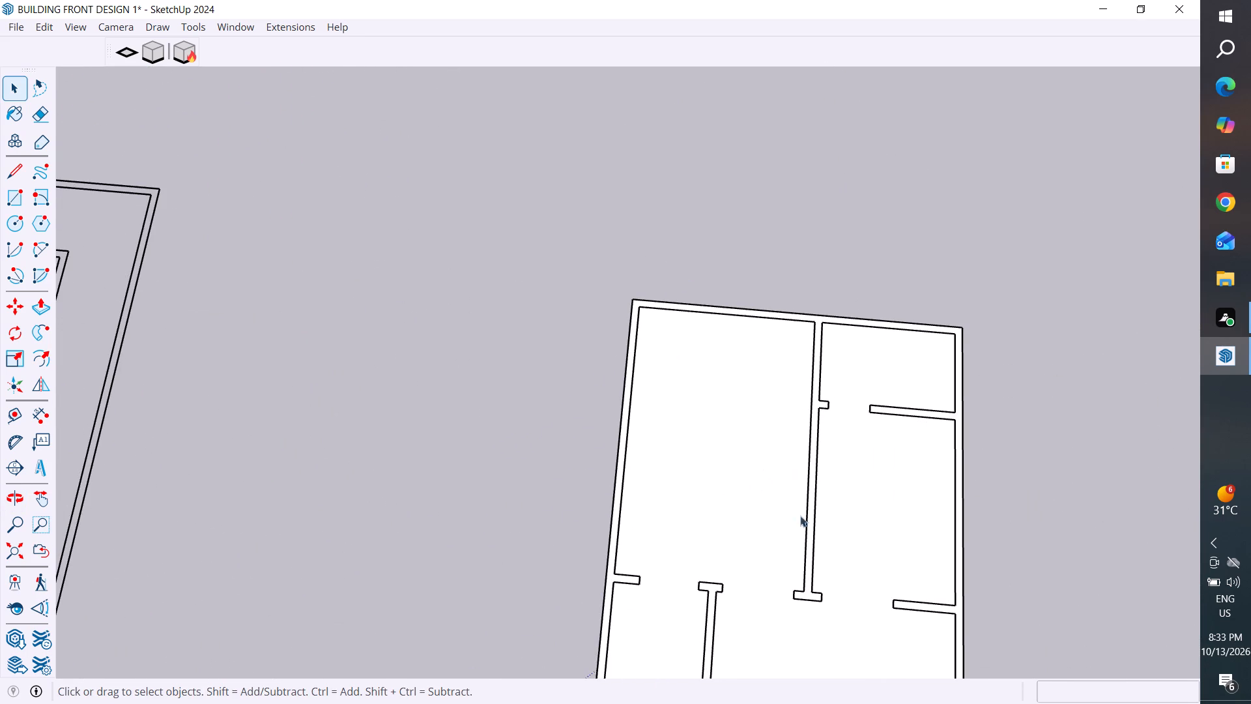
click(17, 201)
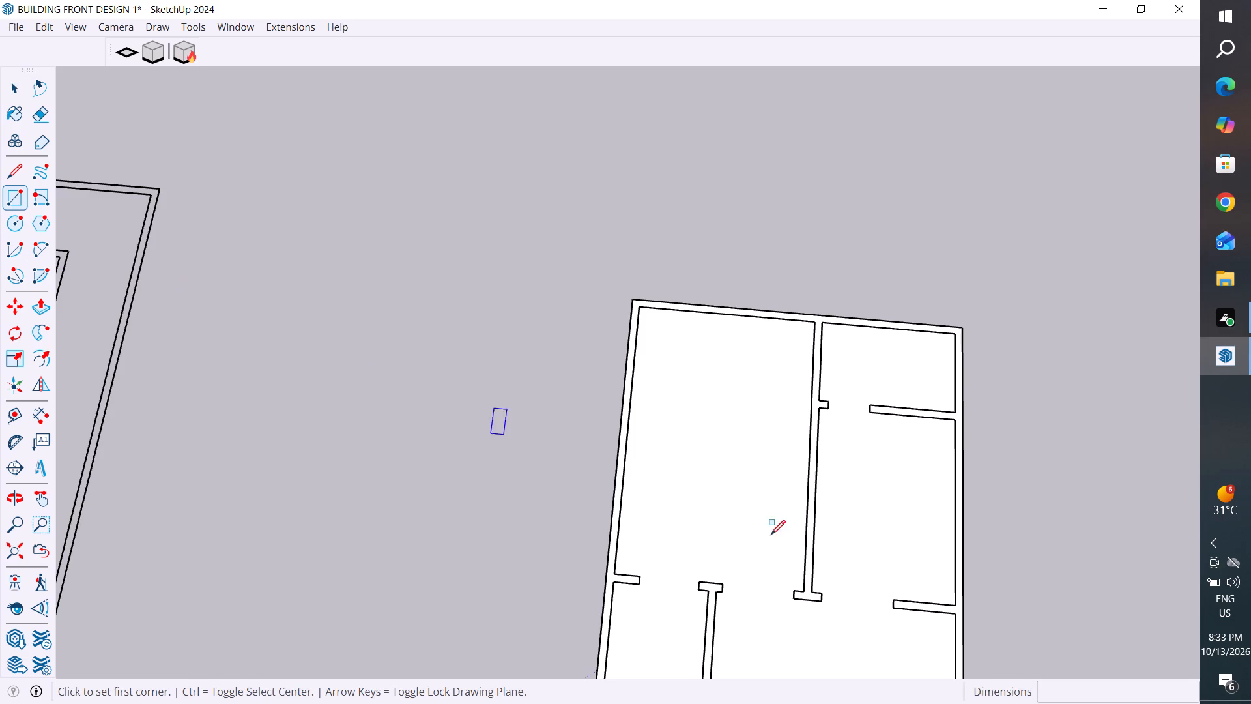
click(806, 595)
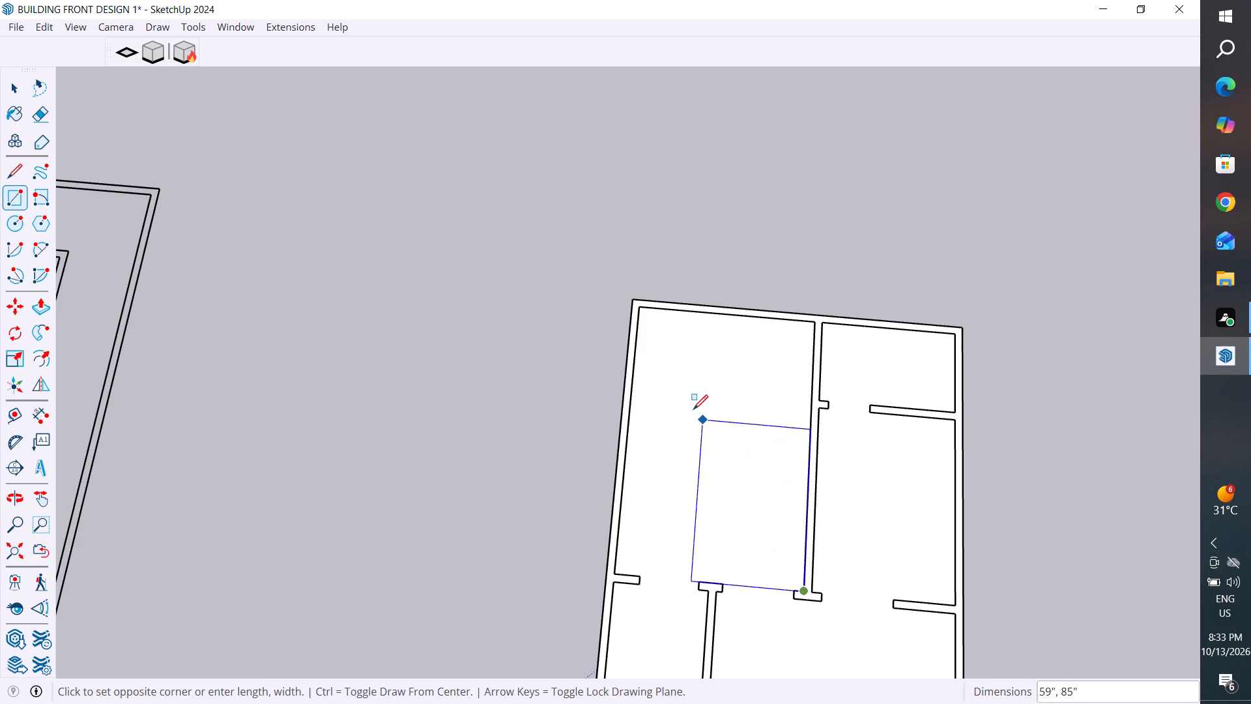
click(644, 308)
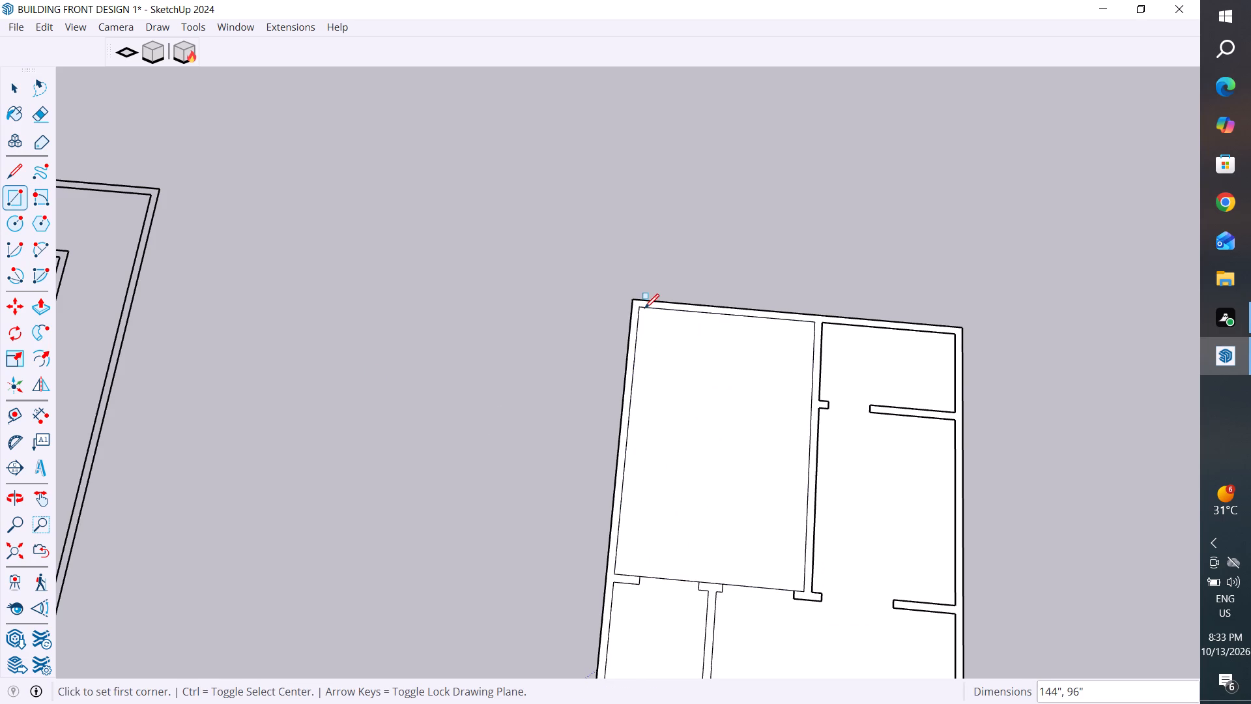
click(24, 98)
click(740, 467)
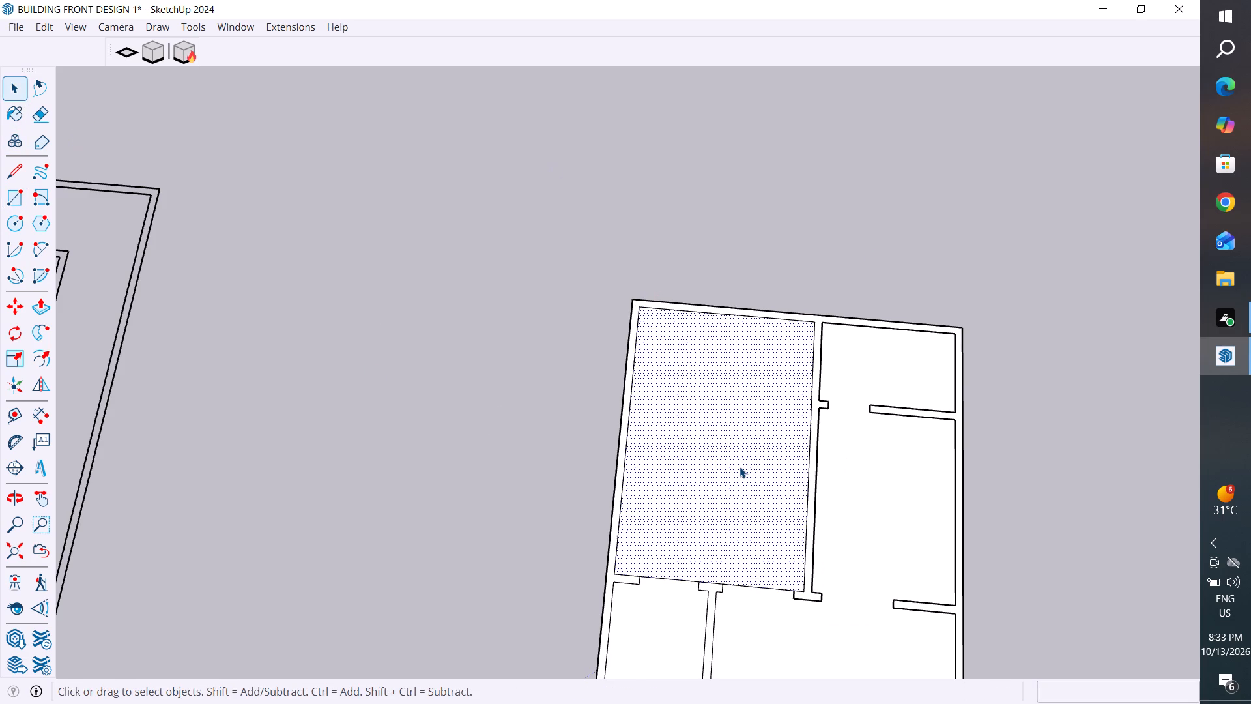
key(Delete)
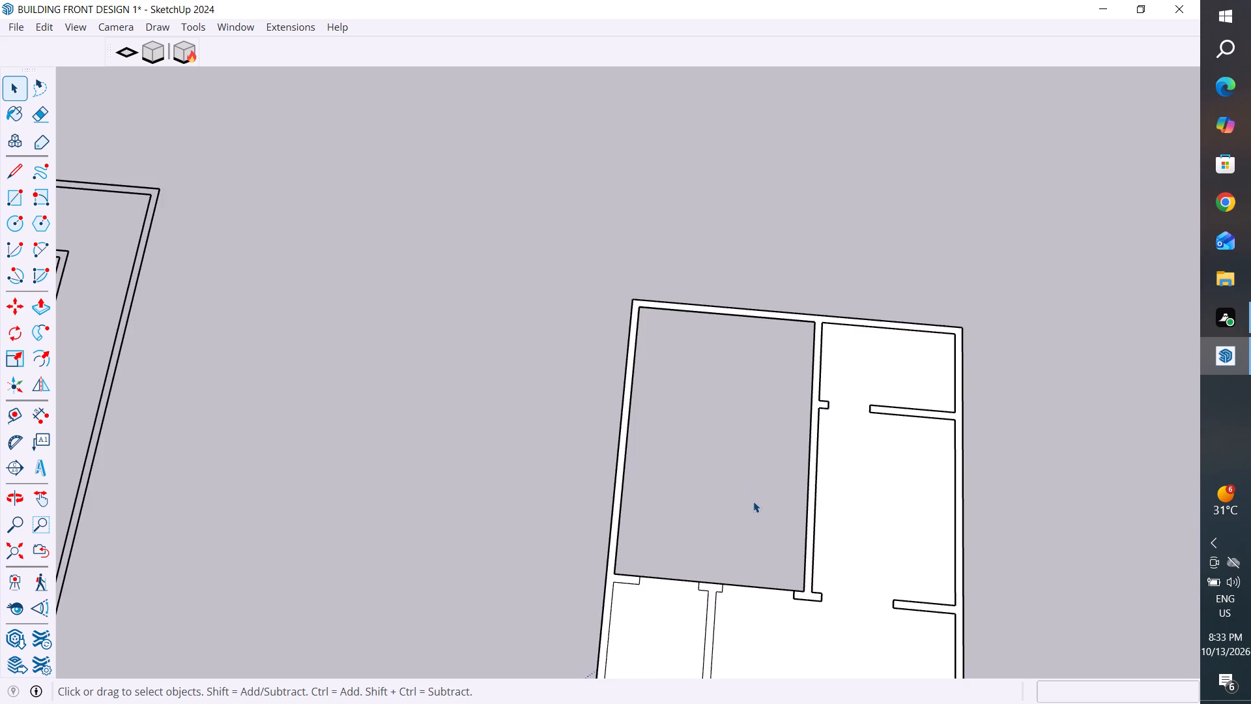
Draw a rectangle over the small corner room beside the largest room, between opposite inner corners, and delete its floor face.
scroll(753, 501, down, 5)
click(18, 202)
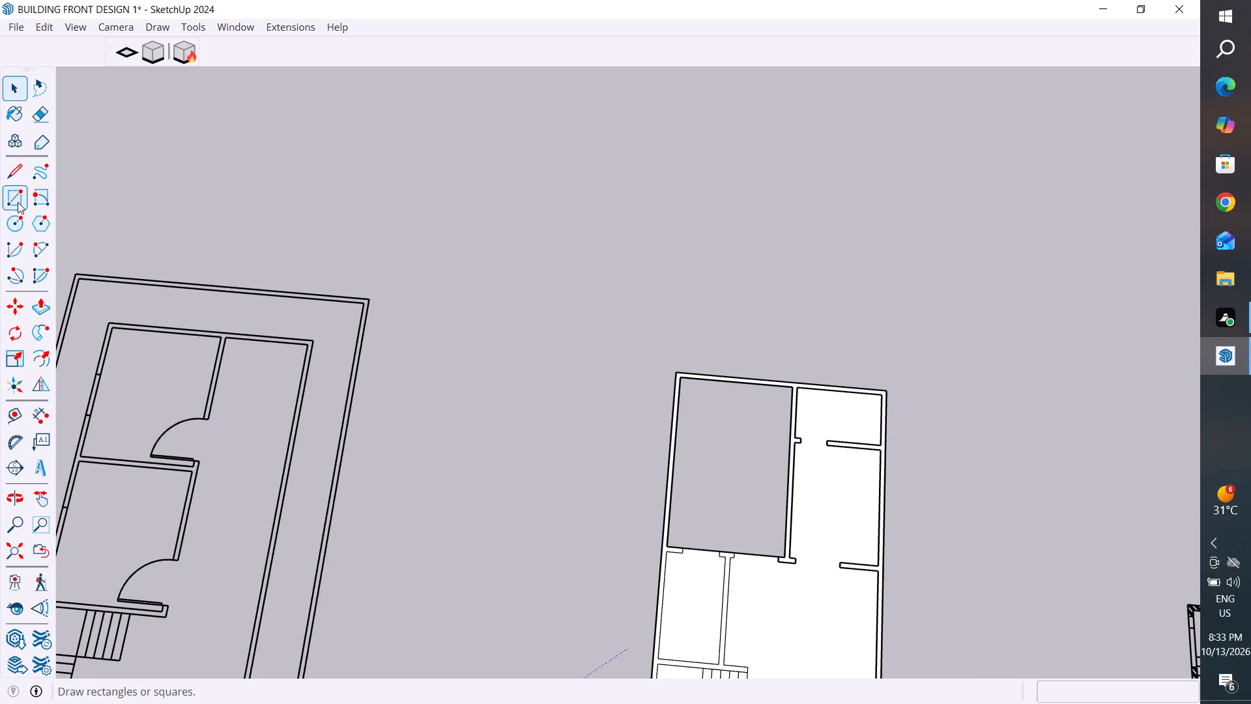
scroll(852, 371, up, 4)
scroll(867, 484, up, 11)
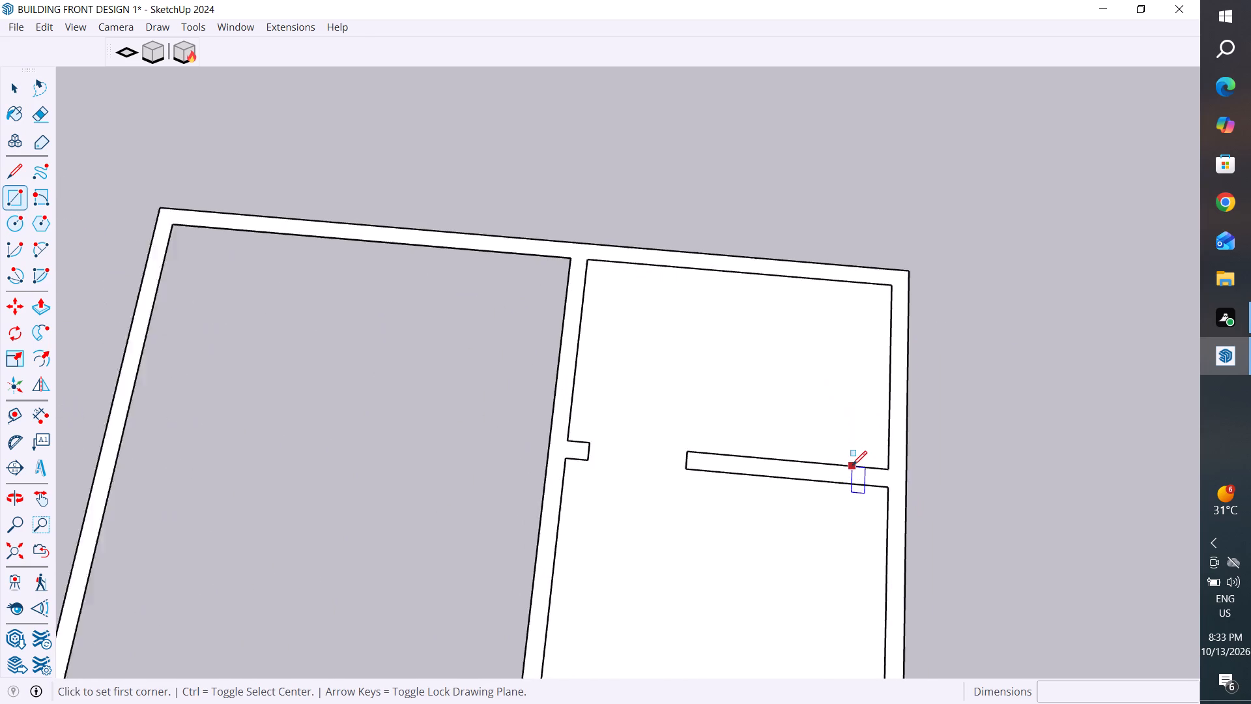
scroll(852, 465, up, 2)
click(907, 466)
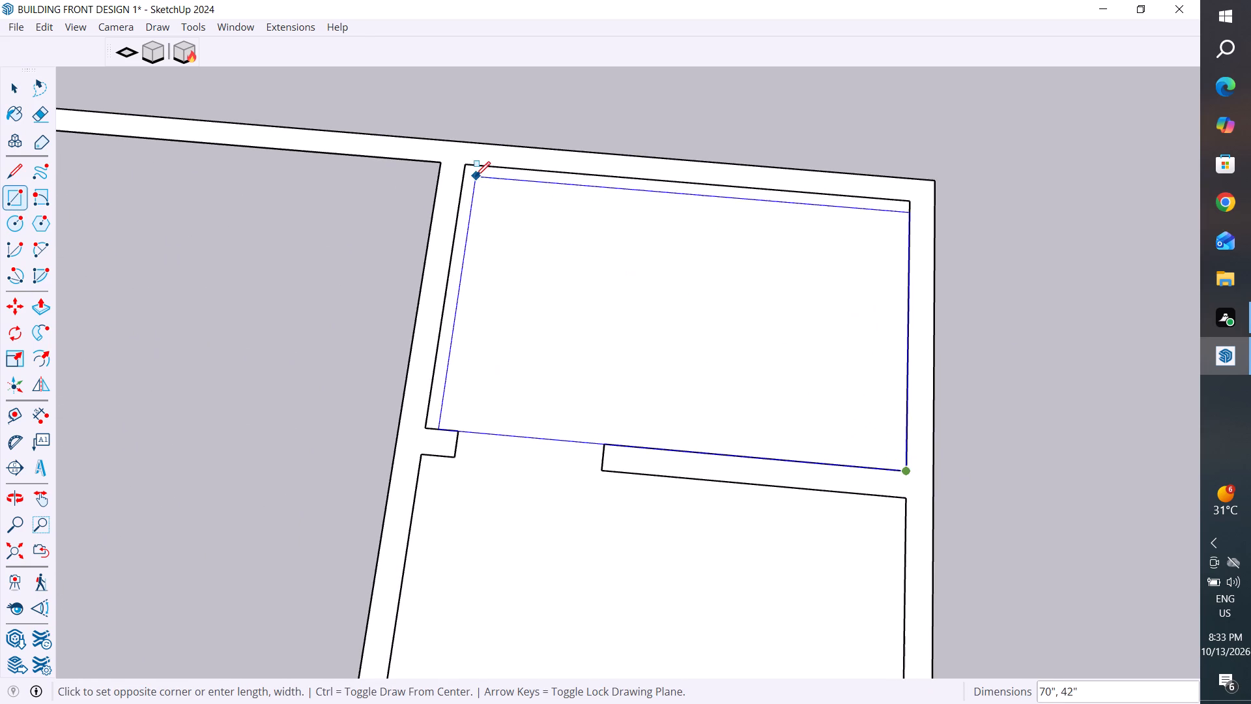
click(467, 165)
click(12, 92)
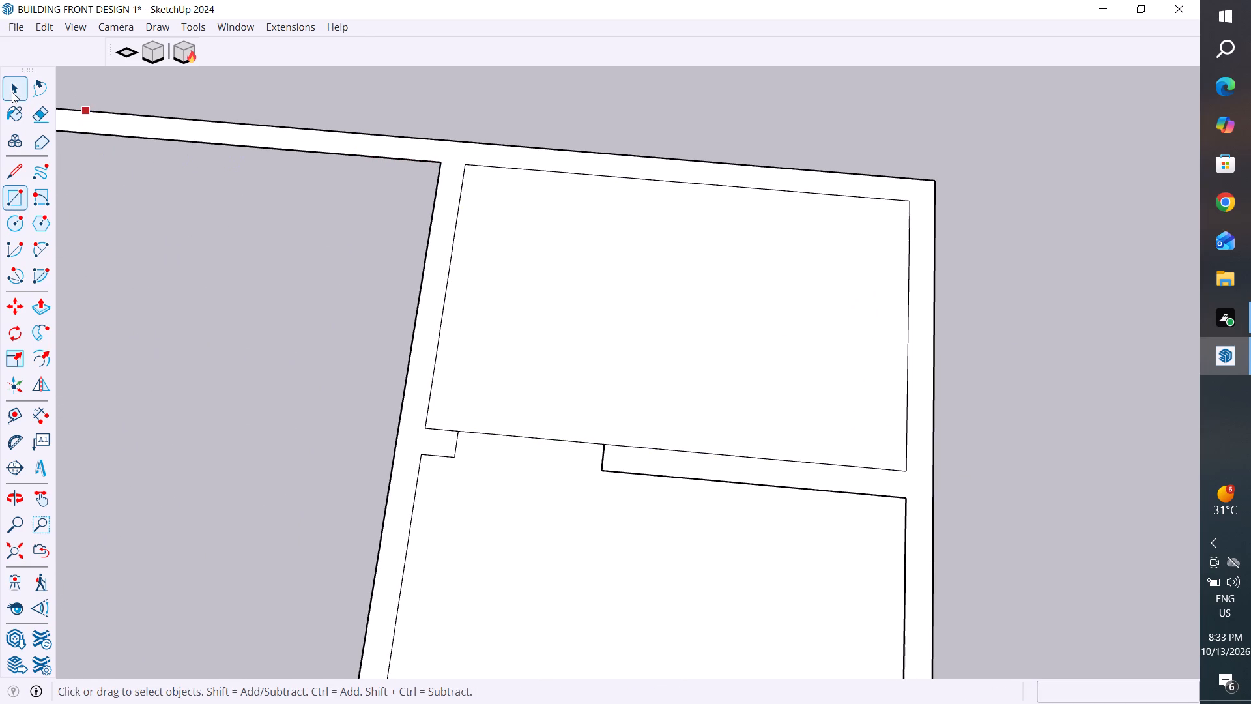
click(786, 364)
key(Delete)
scroll(790, 365, down, 12)
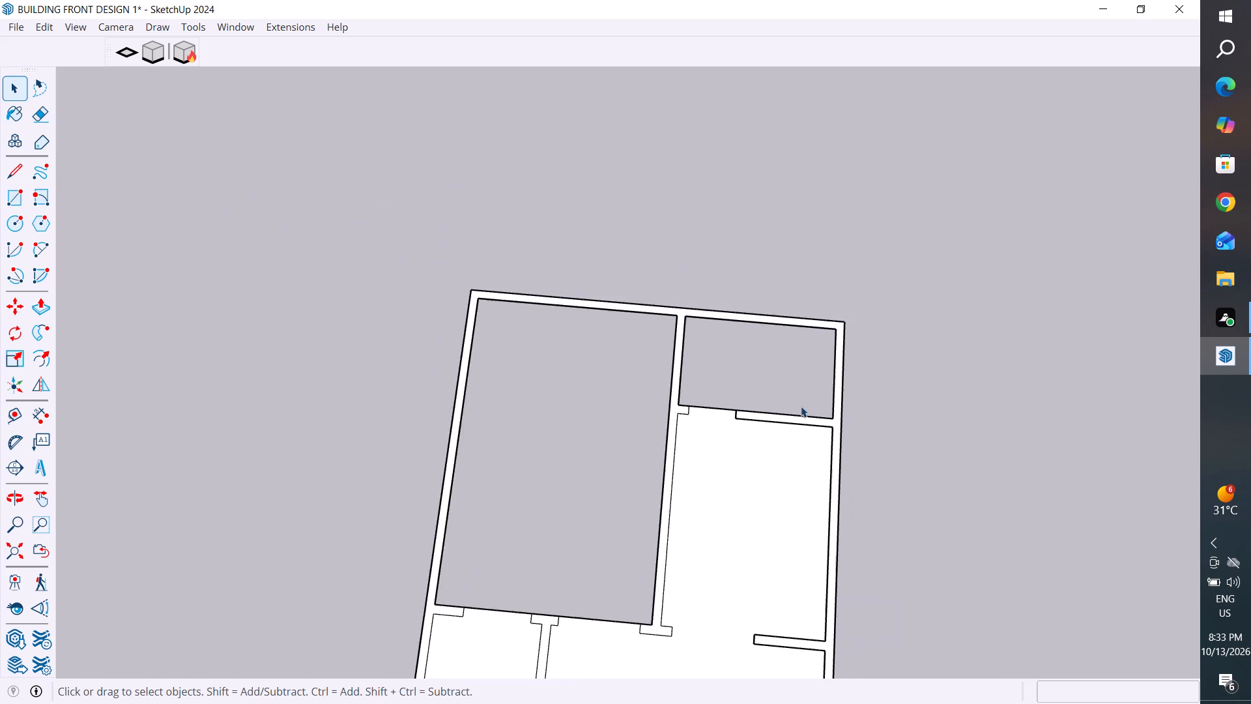
Draw a 72" by 96" rectangle over the adjoining room between the two partitions, from one inner corner to the opposite one.
scroll(800, 434, down, 6)
scroll(800, 555, up, 16)
scroll(822, 553, down, 4)
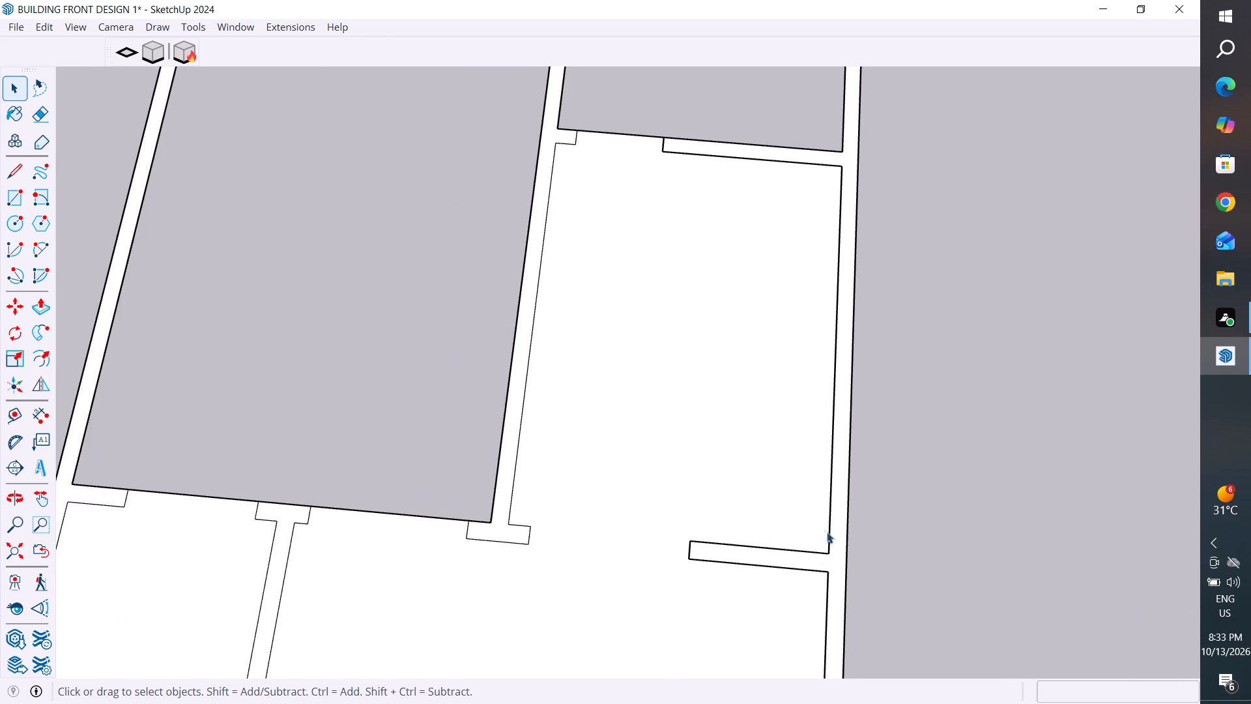
middle_drag(800, 542, 841, 589)
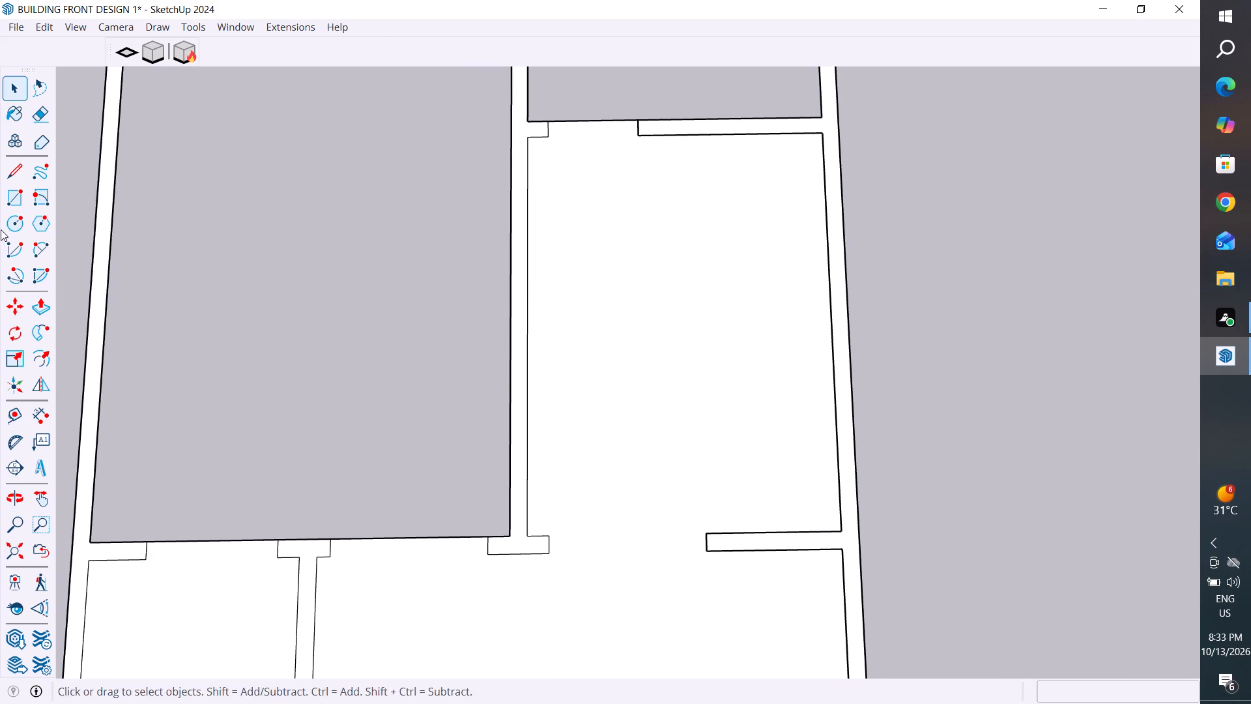
click(758, 276)
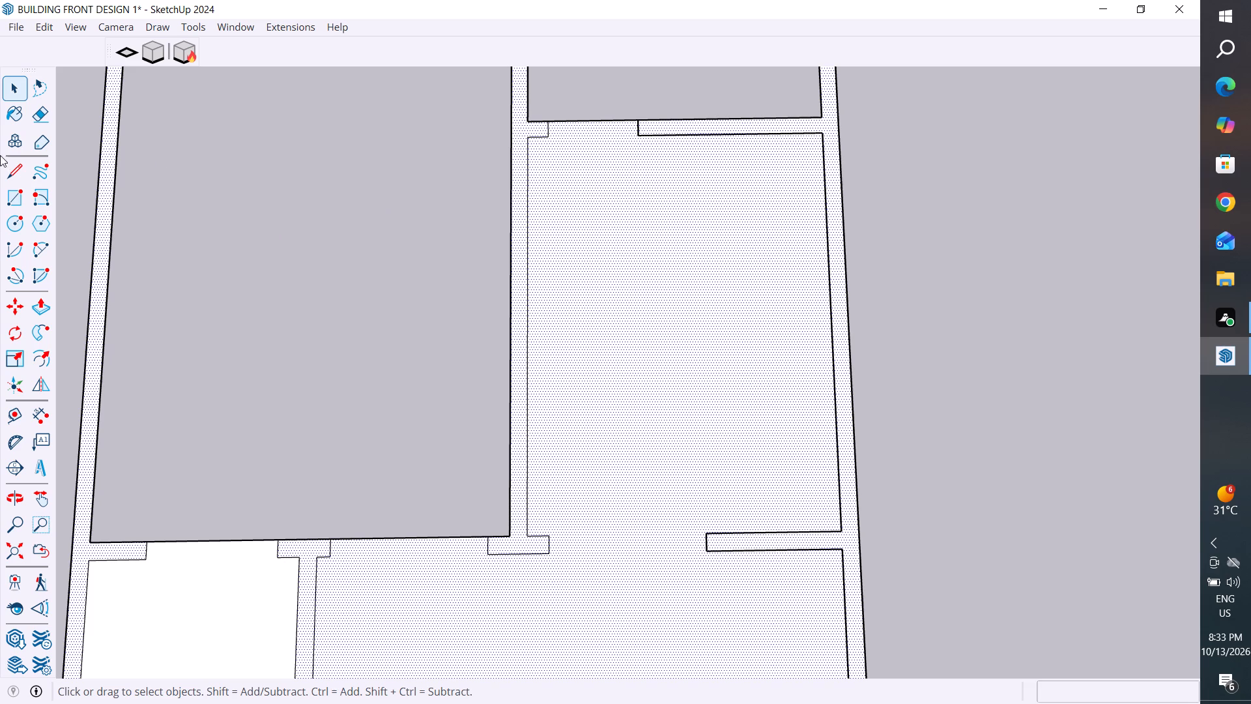
click(12, 204)
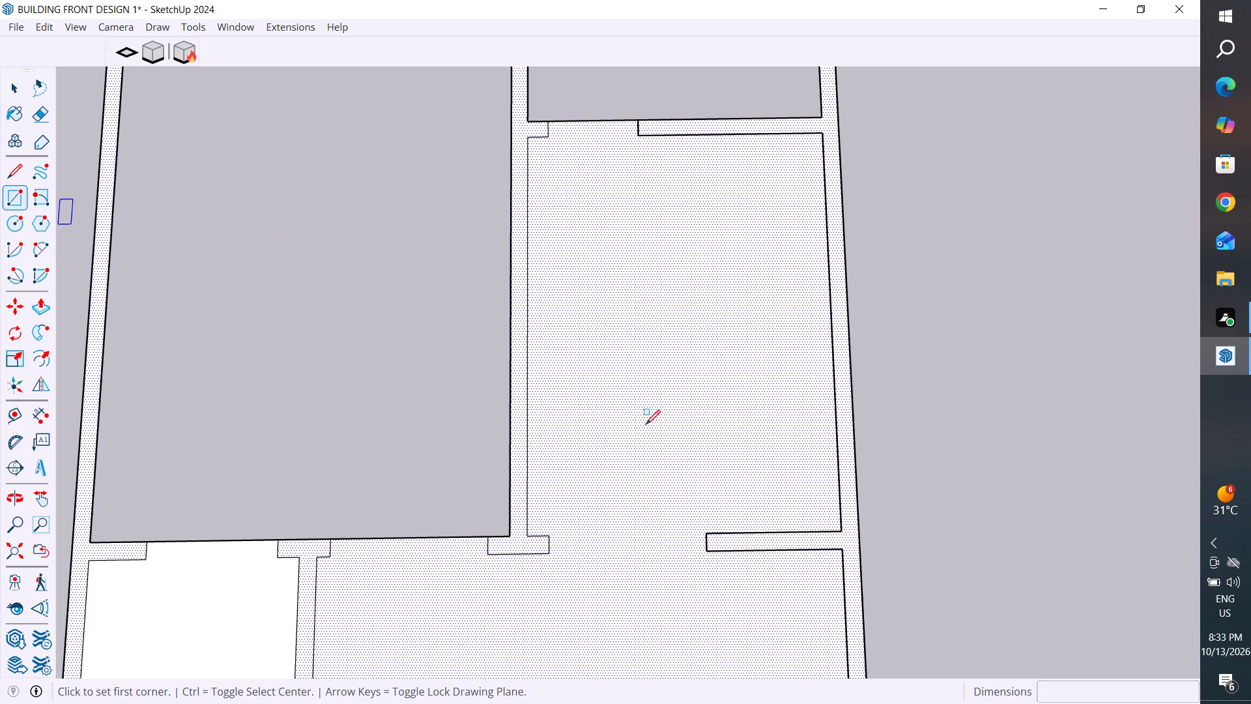
click(842, 533)
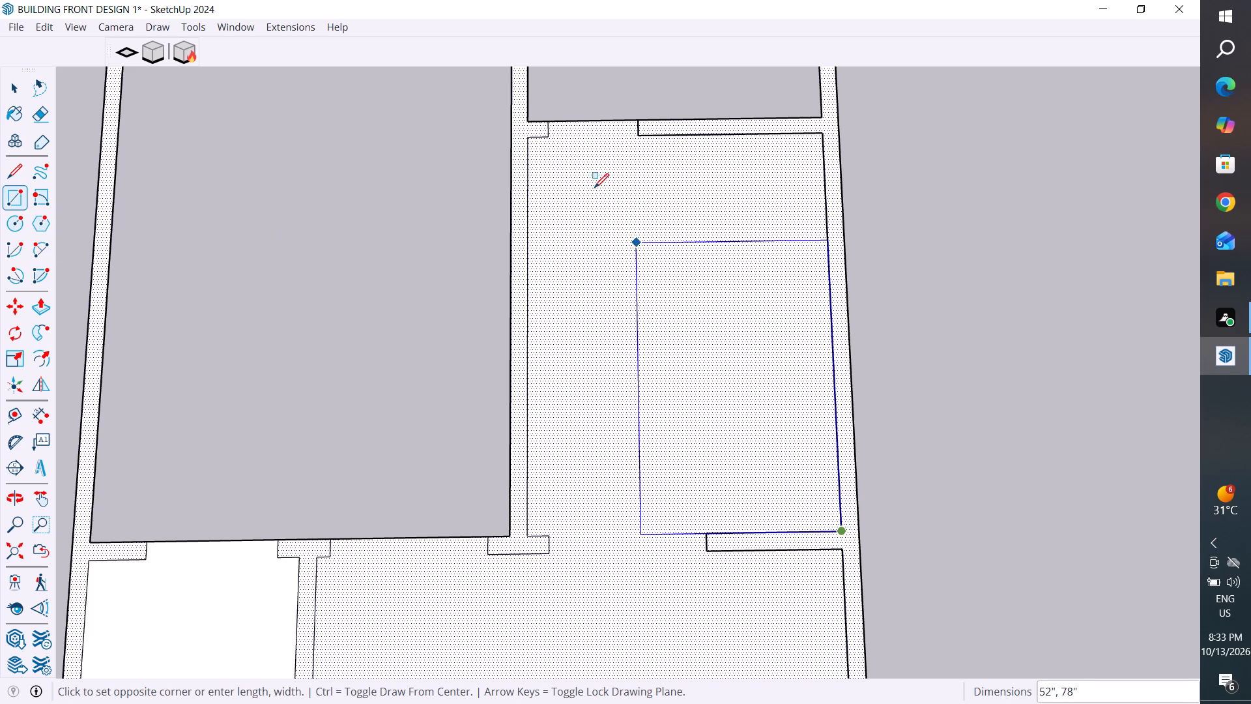
click(534, 139)
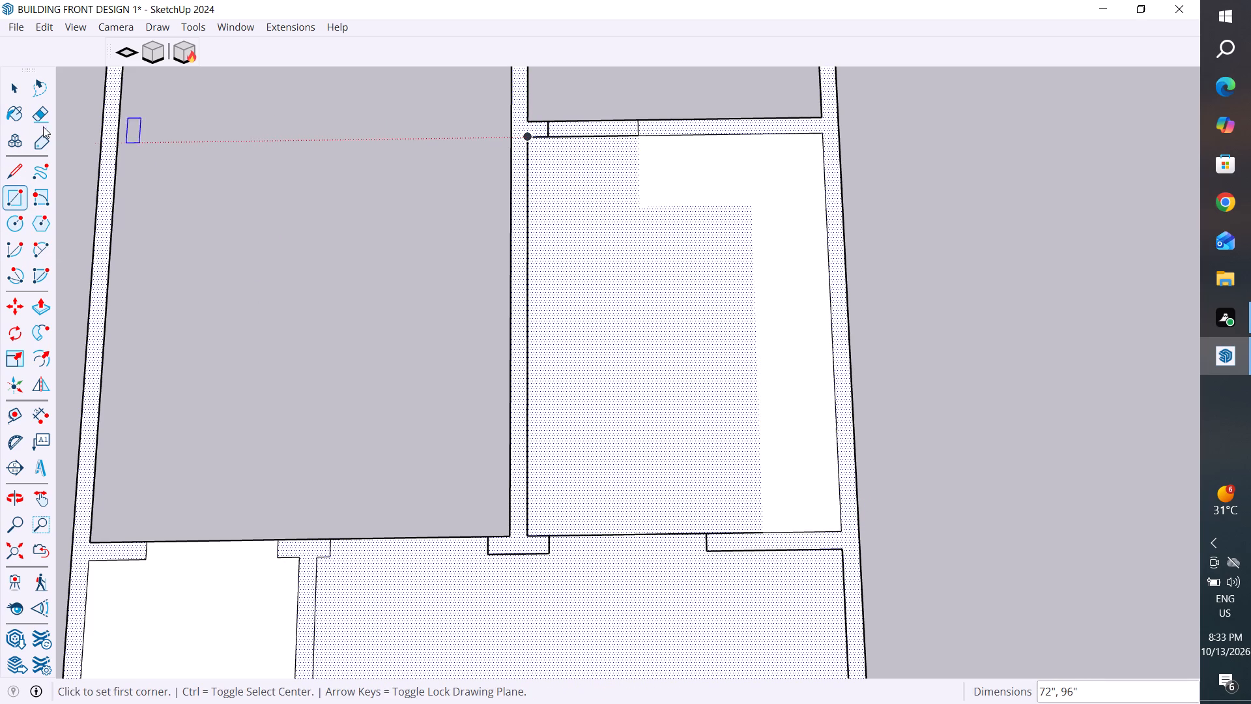
Select the face inside the new 72" by 96" rectangle and delete it.
click(21, 81)
click(653, 315)
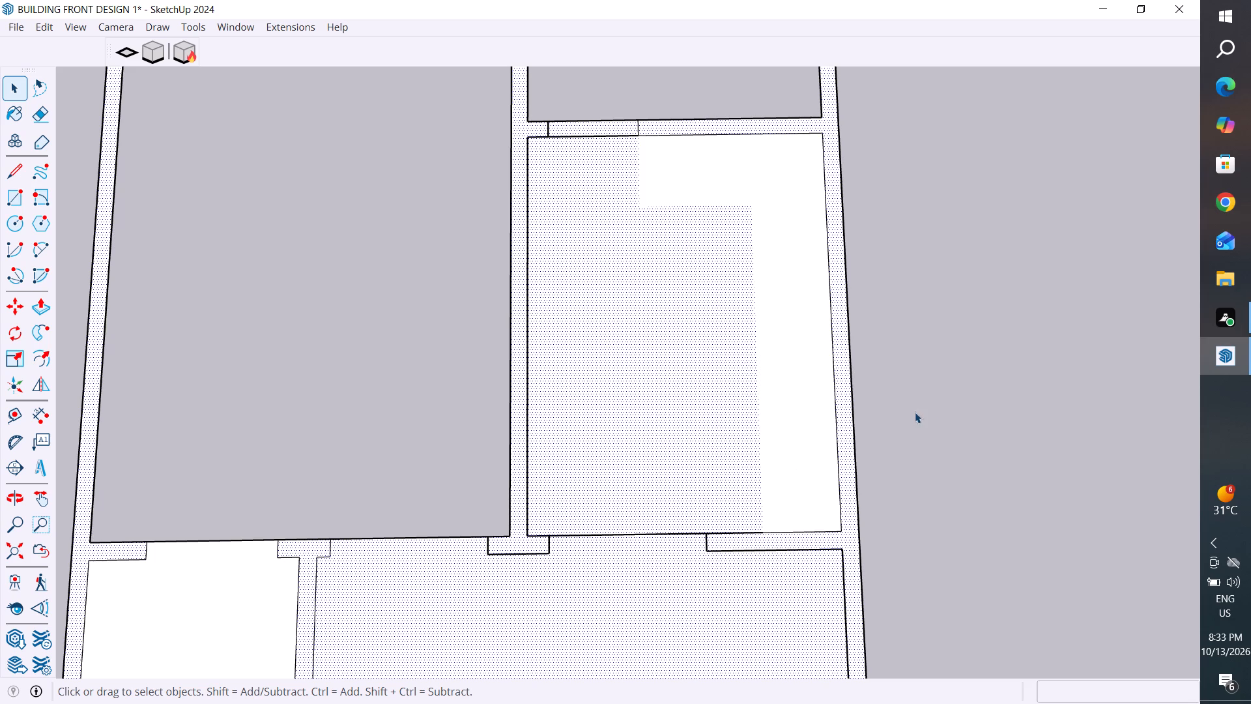
click(954, 405)
click(725, 450)
click(737, 391)
click(596, 235)
click(675, 237)
key(Delete)
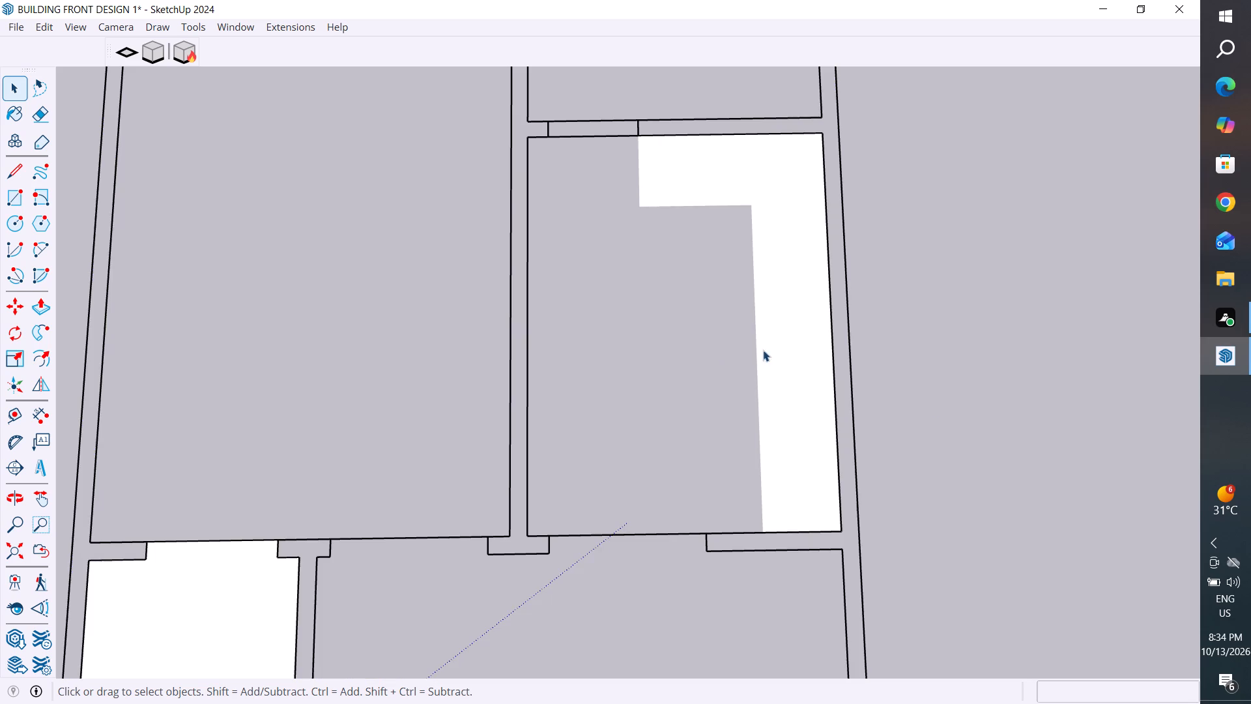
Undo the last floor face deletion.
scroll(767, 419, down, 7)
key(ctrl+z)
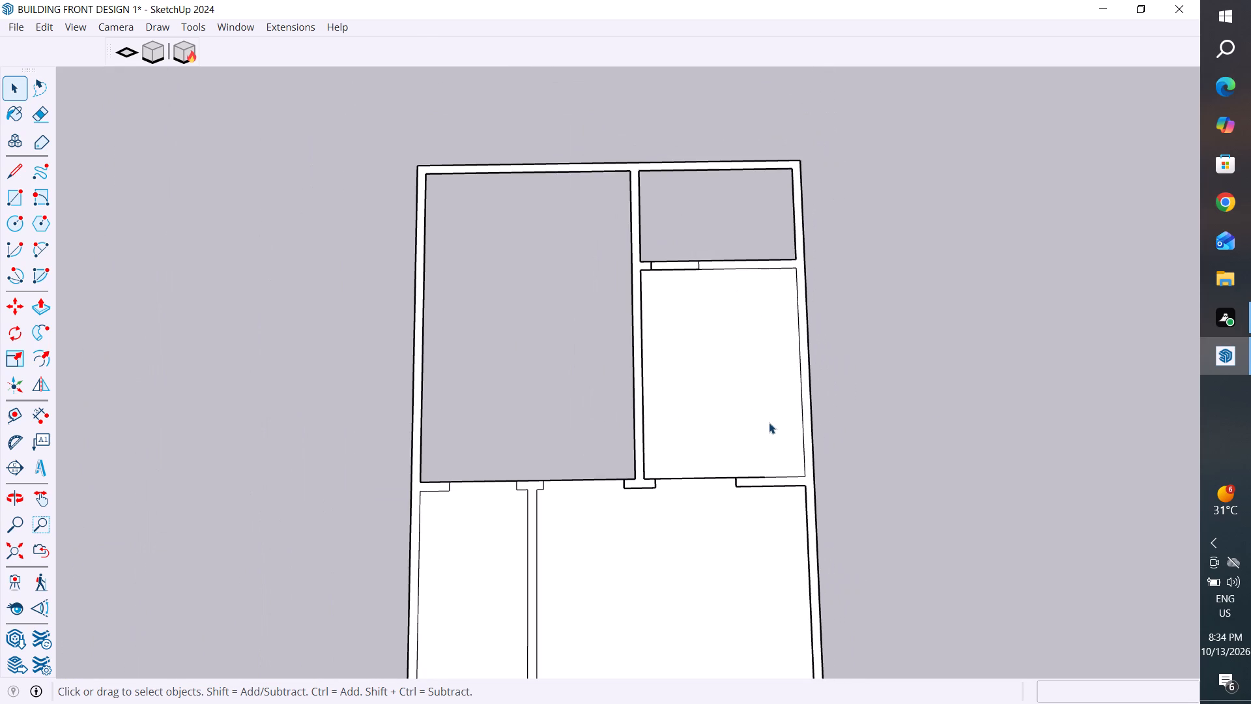
Delete the large hall's floor face and the L-shaped face left in the adjoining room below the small corner room.
click(751, 401)
click(697, 514)
scroll(687, 524, down, 7)
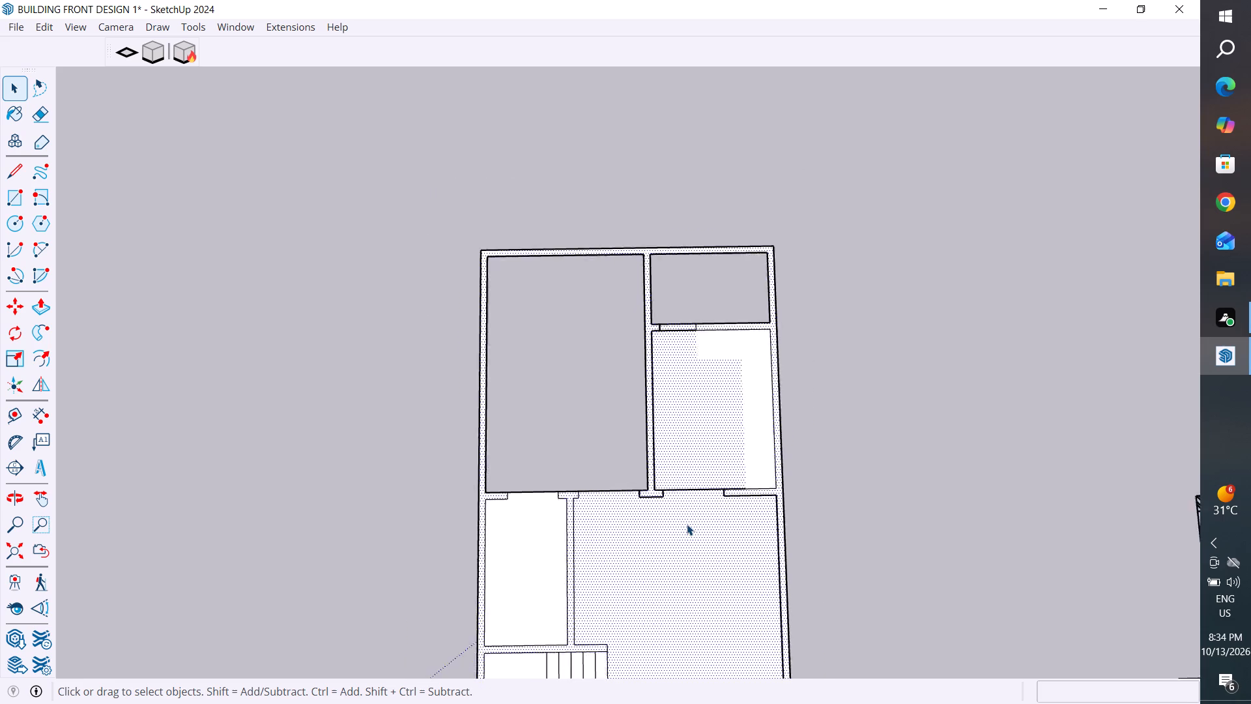
scroll(687, 524, down, 8)
scroll(732, 443, down, 4)
scroll(714, 520, up, 10)
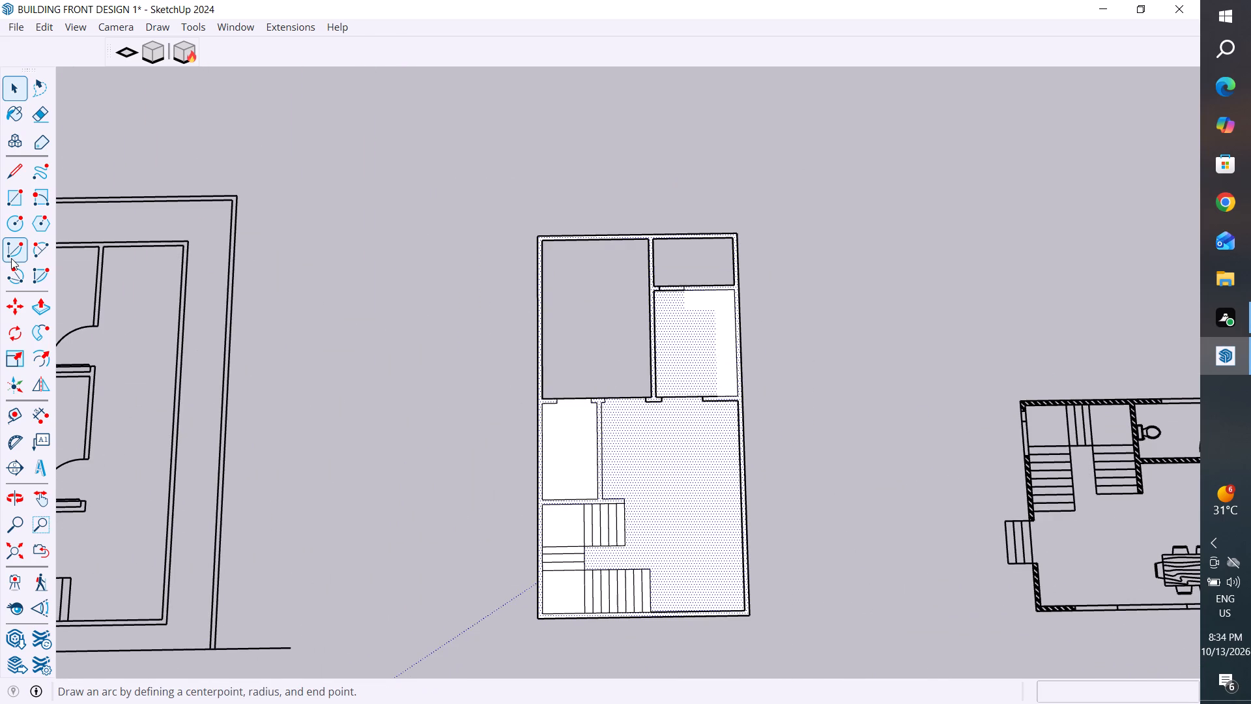
click(11, 201)
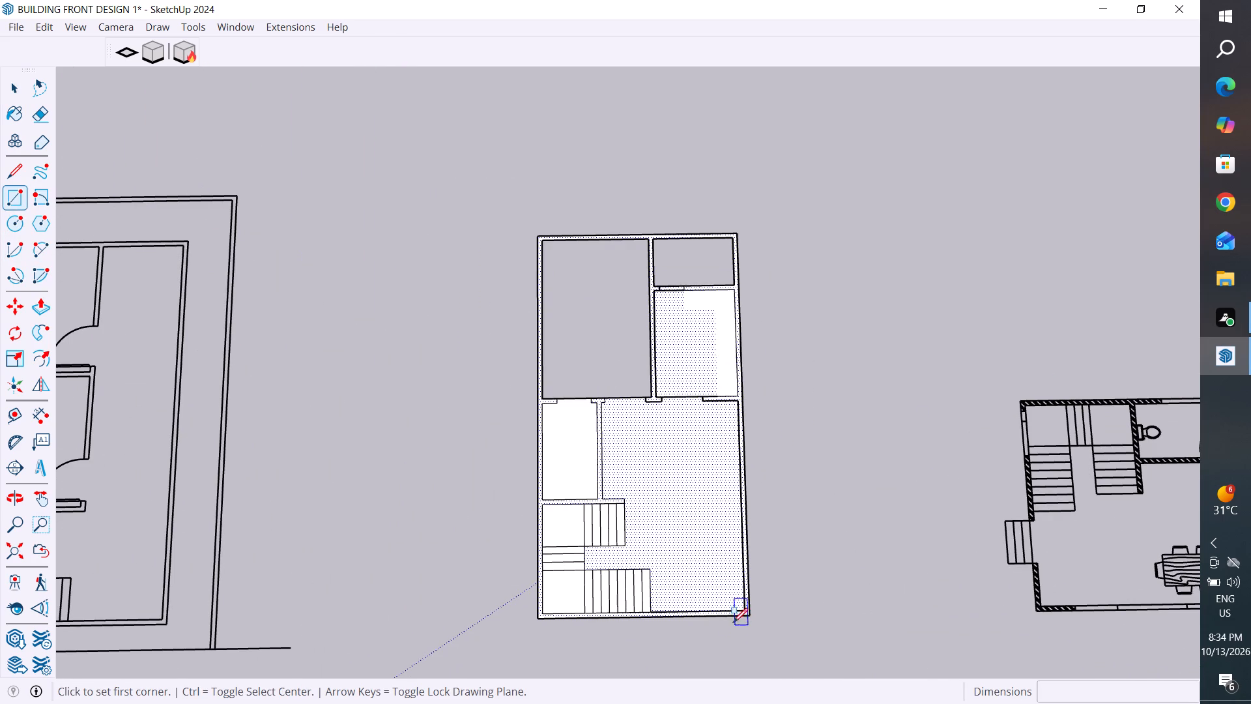
click(11, 94)
click(706, 537)
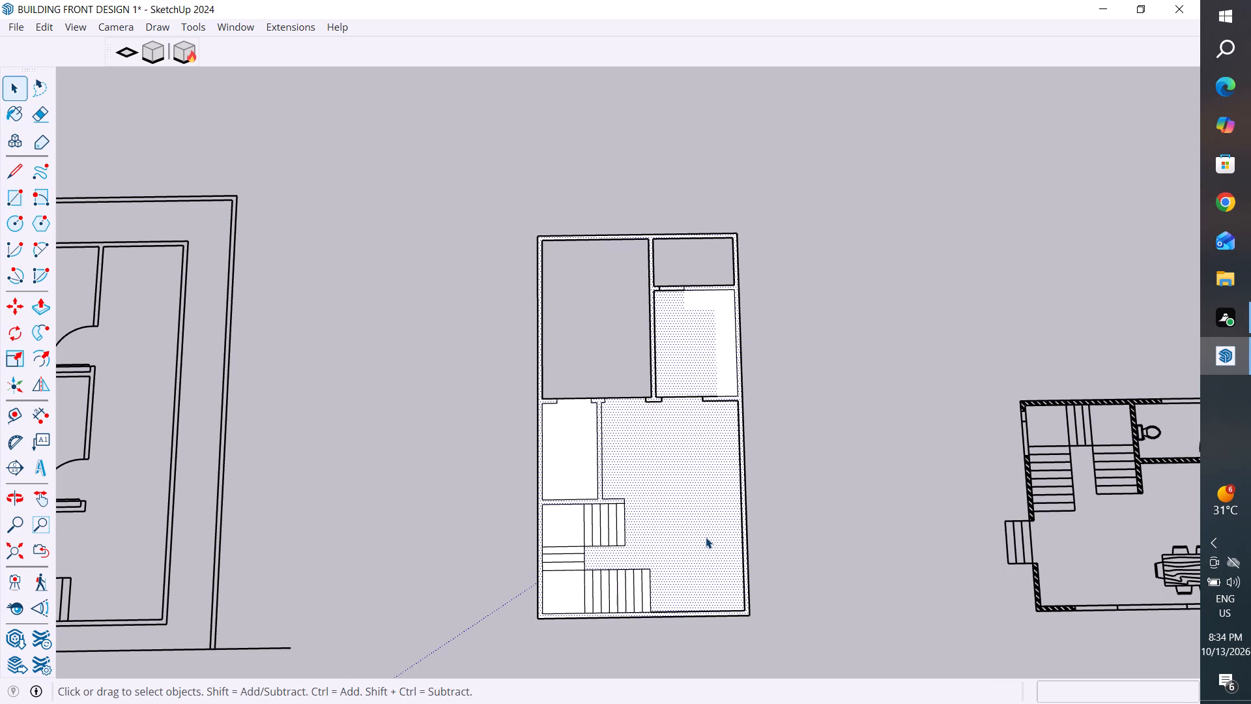
key(Delete)
click(725, 342)
key(Delete)
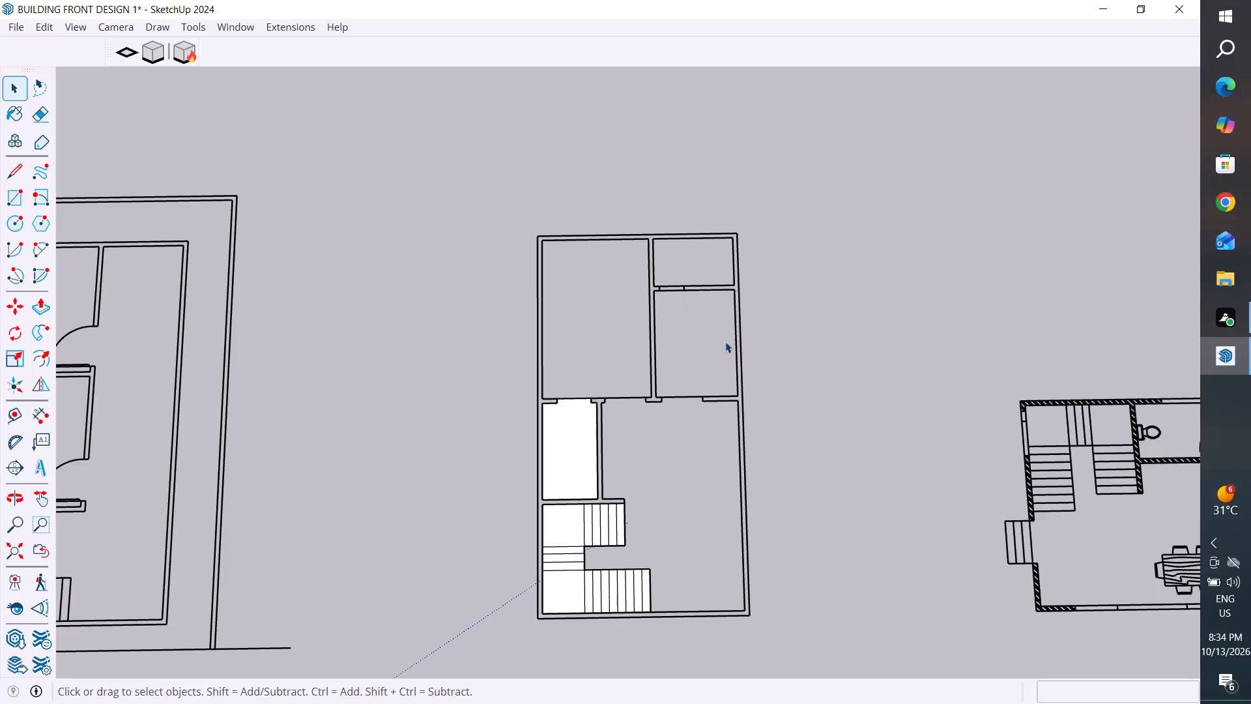
Delete the two square landing faces of the staircase.
click(570, 544)
click(573, 533)
key(Delete)
click(569, 593)
key(Delete)
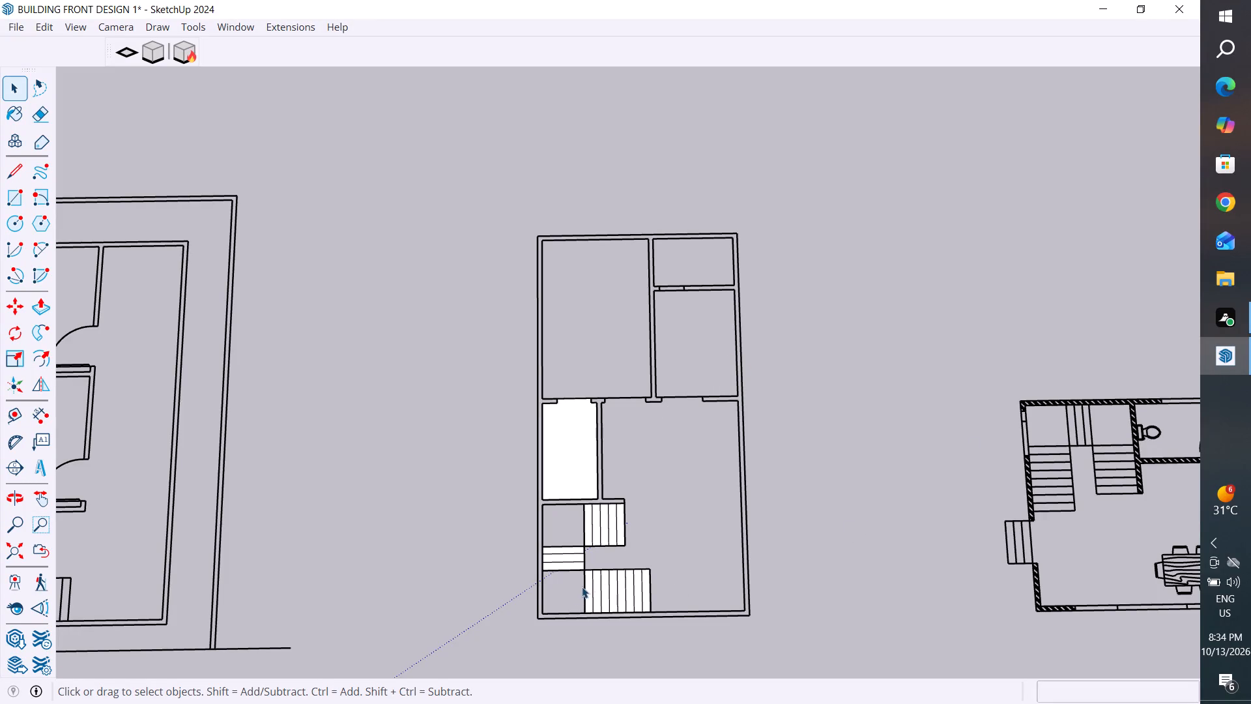
Delete all eight tread faces of the longest stair flight, beside the outer wall.
scroll(656, 627, up, 10)
click(634, 561)
key(Delete)
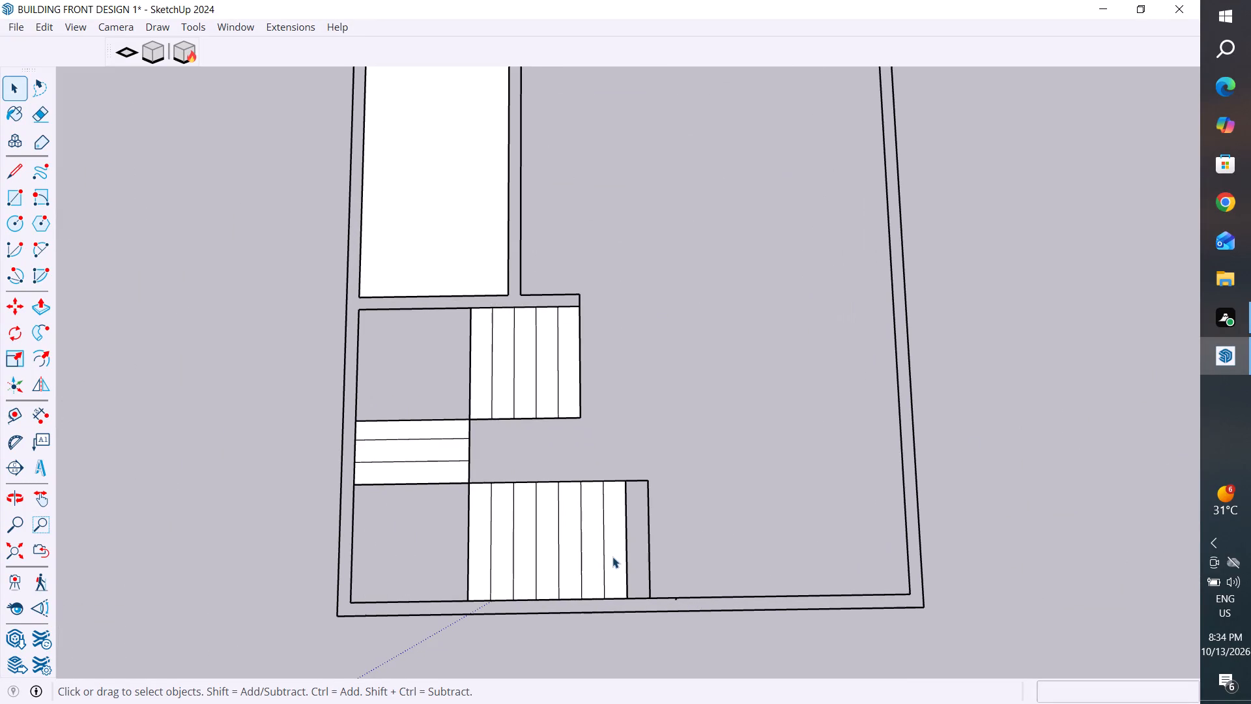
click(612, 557)
key(Delete)
click(594, 559)
key(Delete)
click(569, 570)
key(Delete)
click(541, 568)
key(Delete)
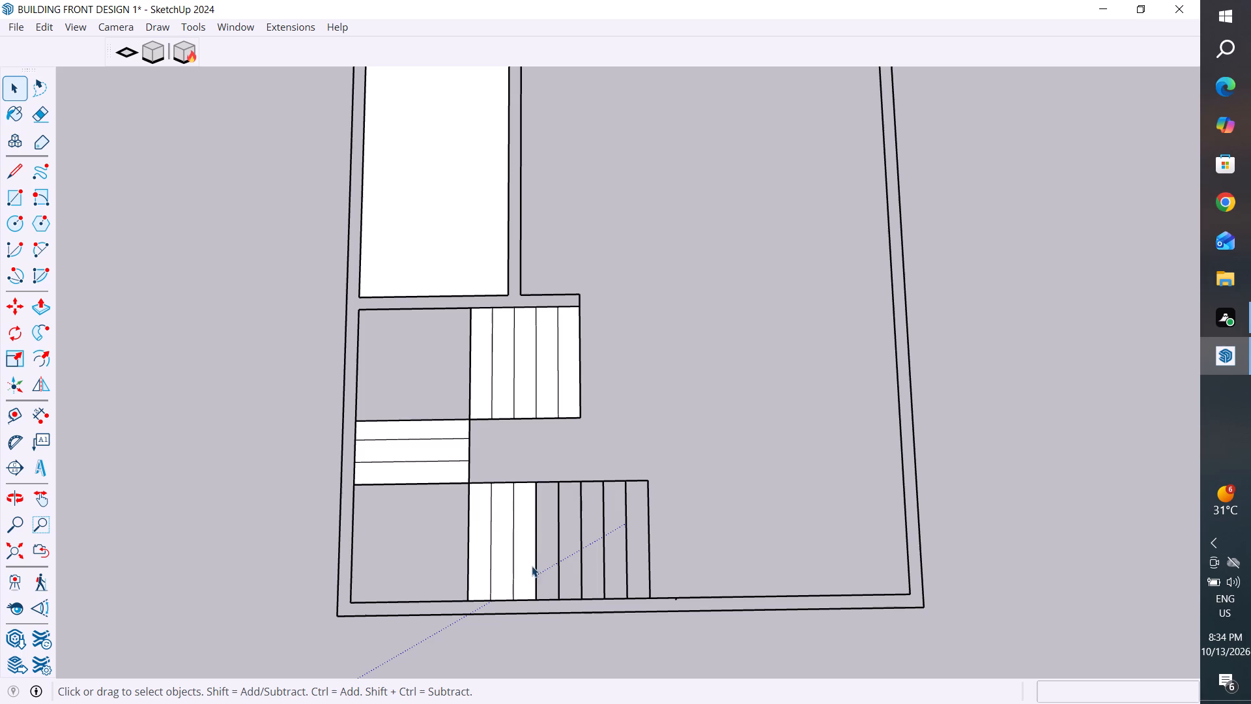
click(521, 565)
key(Delete)
click(500, 566)
key(Delete)
click(482, 561)
key(Delete)
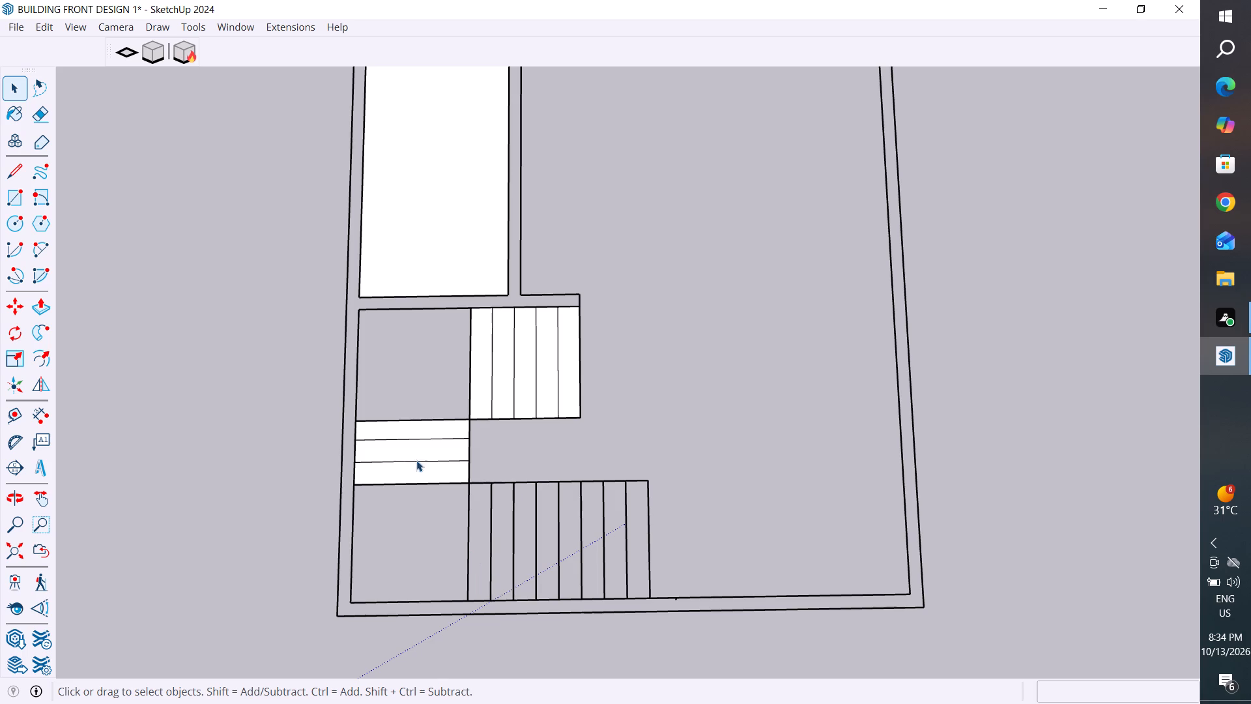
Delete the three tread faces of the short flight between the two landings.
click(435, 469)
key(Delete)
click(435, 447)
key(Delete)
click(438, 426)
key(Delete)
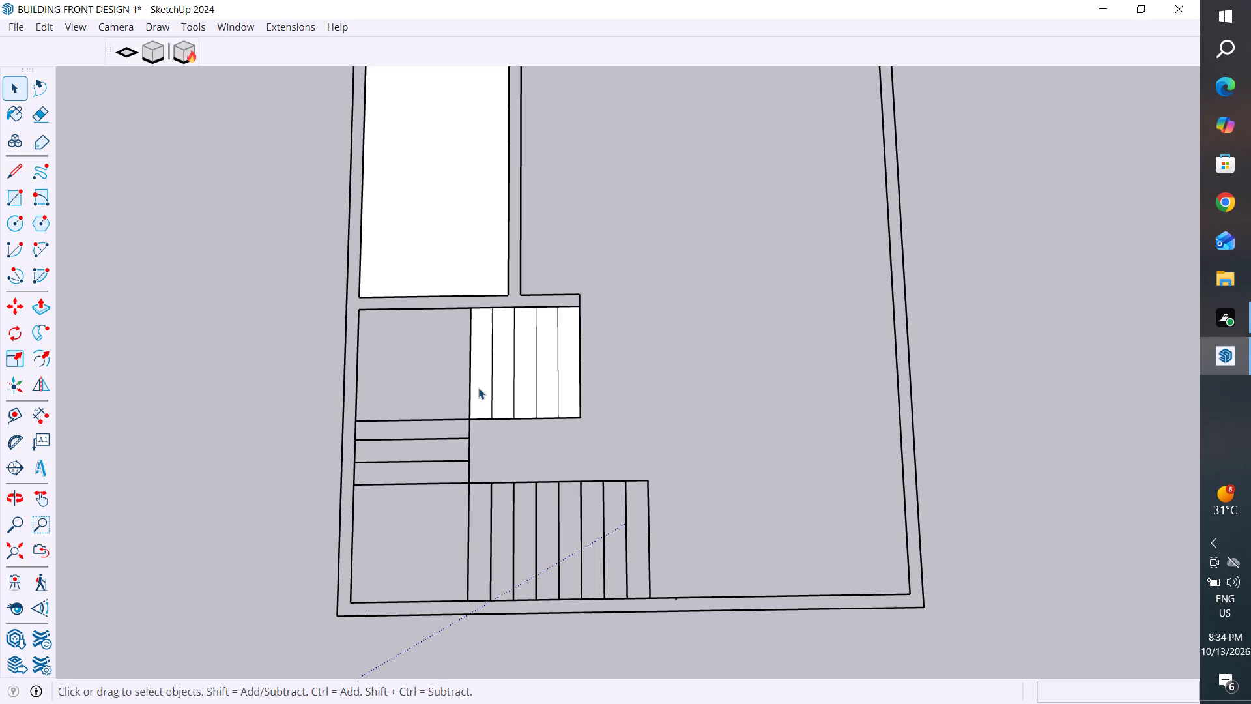
Delete the five tread faces of the stair flight nearest the enclosed rooms.
click(481, 386)
key(Delete)
click(502, 372)
key(Delete)
click(531, 385)
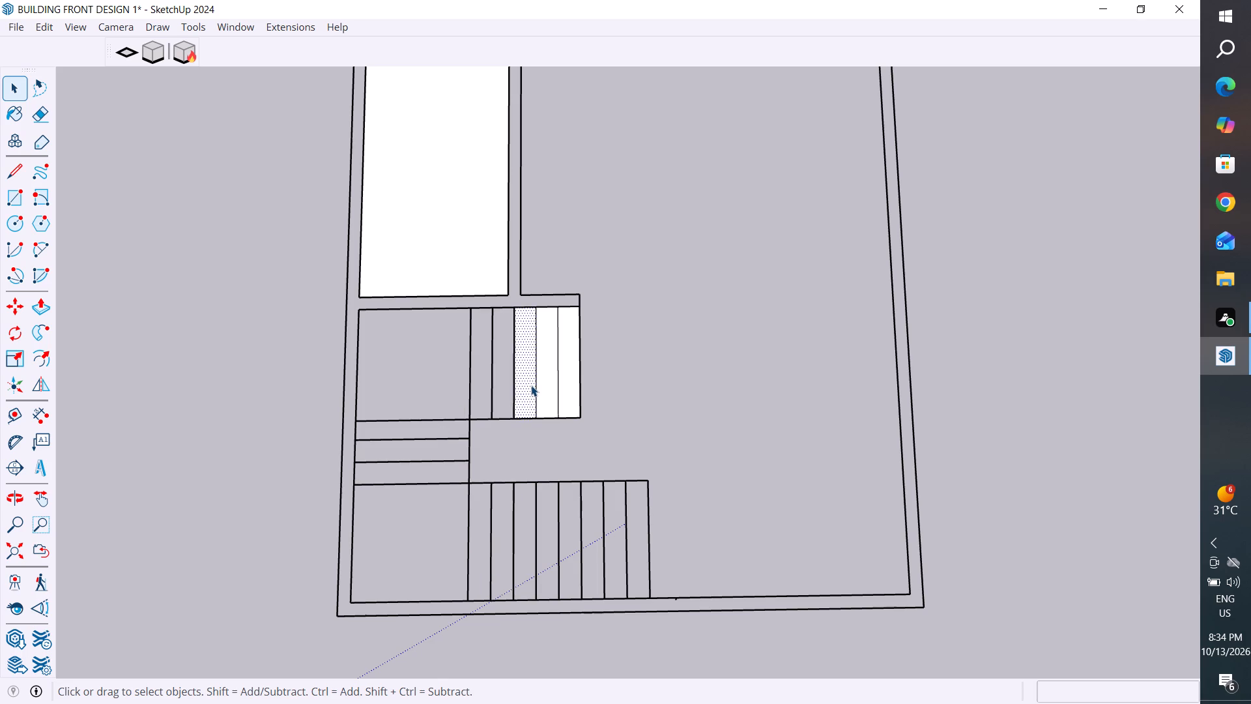
key(Delete)
click(542, 383)
key(Delete)
click(563, 385)
scroll(656, 635, down, 5)
key(Delete)
Delete the floor face of the small room directly above the staircase.
scroll(532, 375, up, 4)
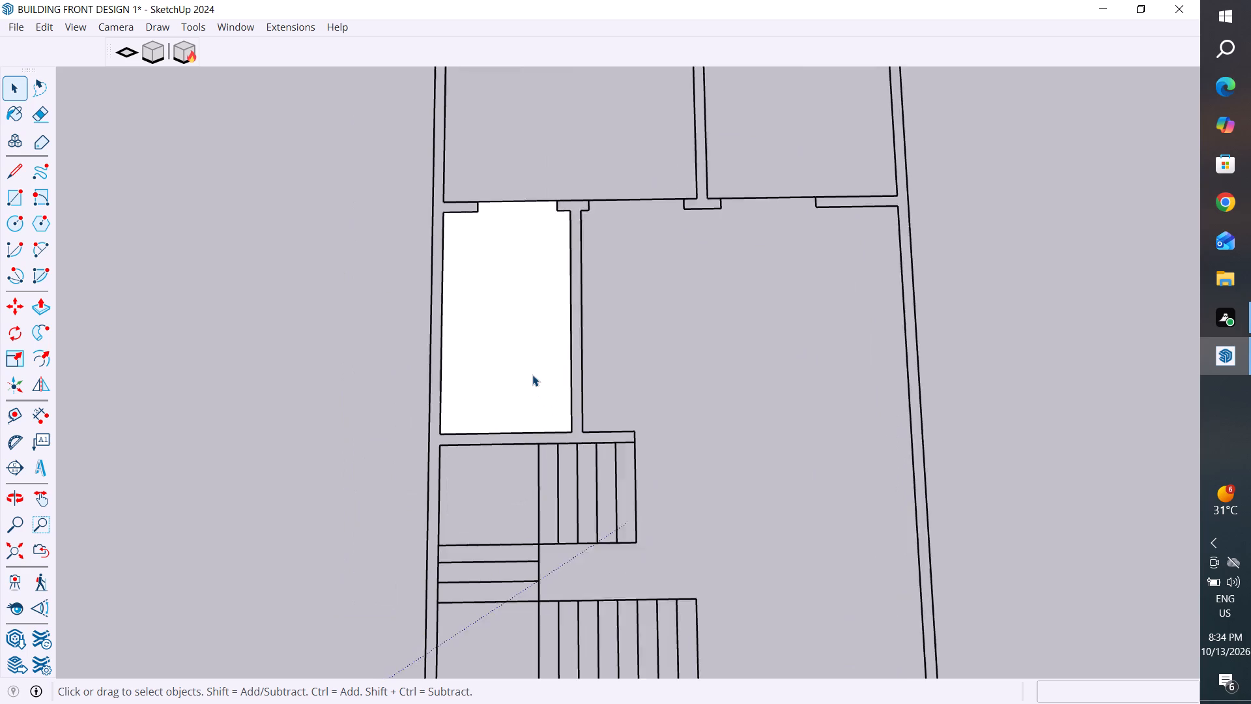
click(532, 375)
key(Delete)
Select the whole floor plan's linework and make it a group.
scroll(656, 414, down, 11)
drag(860, 114, 669, 501)
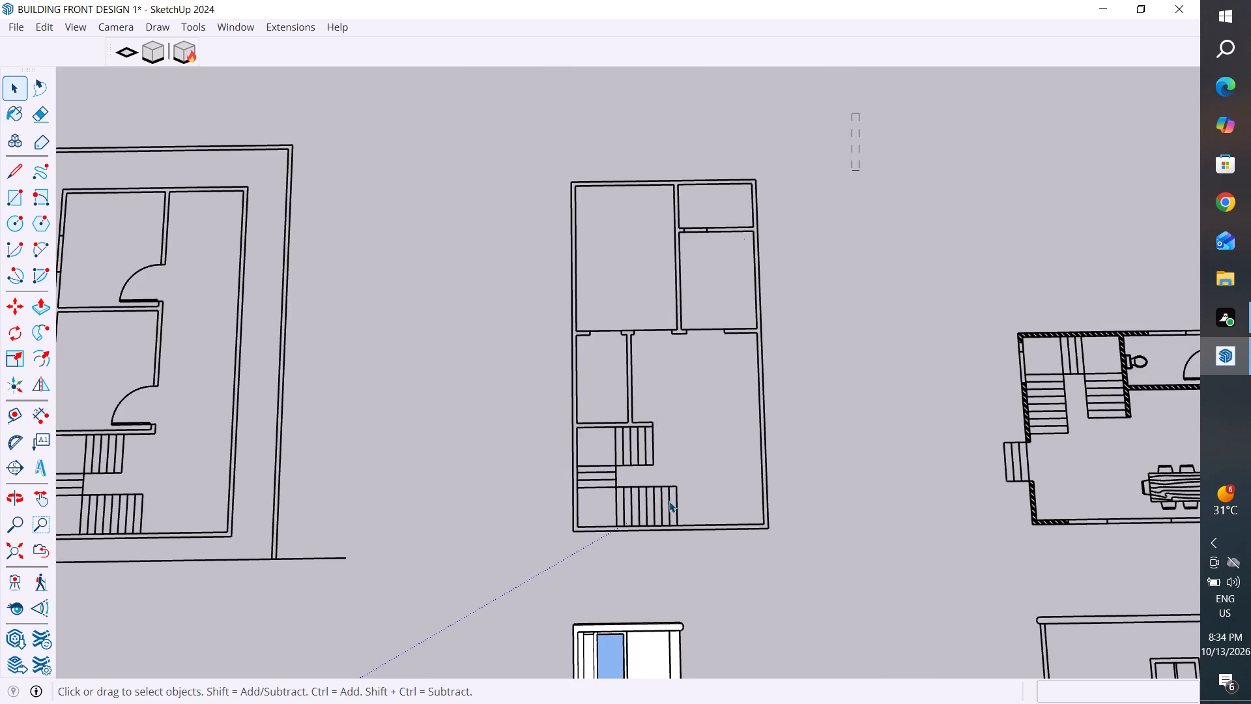
drag(669, 501, 524, 553)
scroll(598, 551, up, 5)
scroll(630, 500, up, 11)
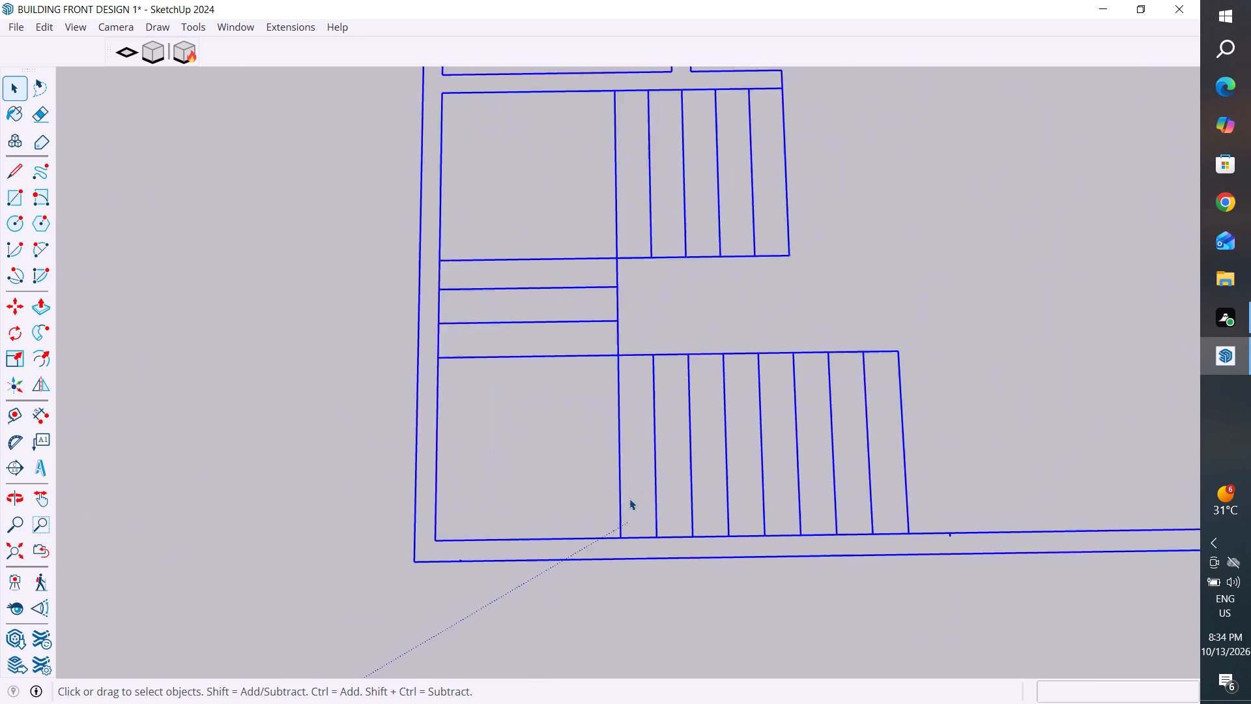
scroll(629, 499, up, 1)
right_click(617, 342)
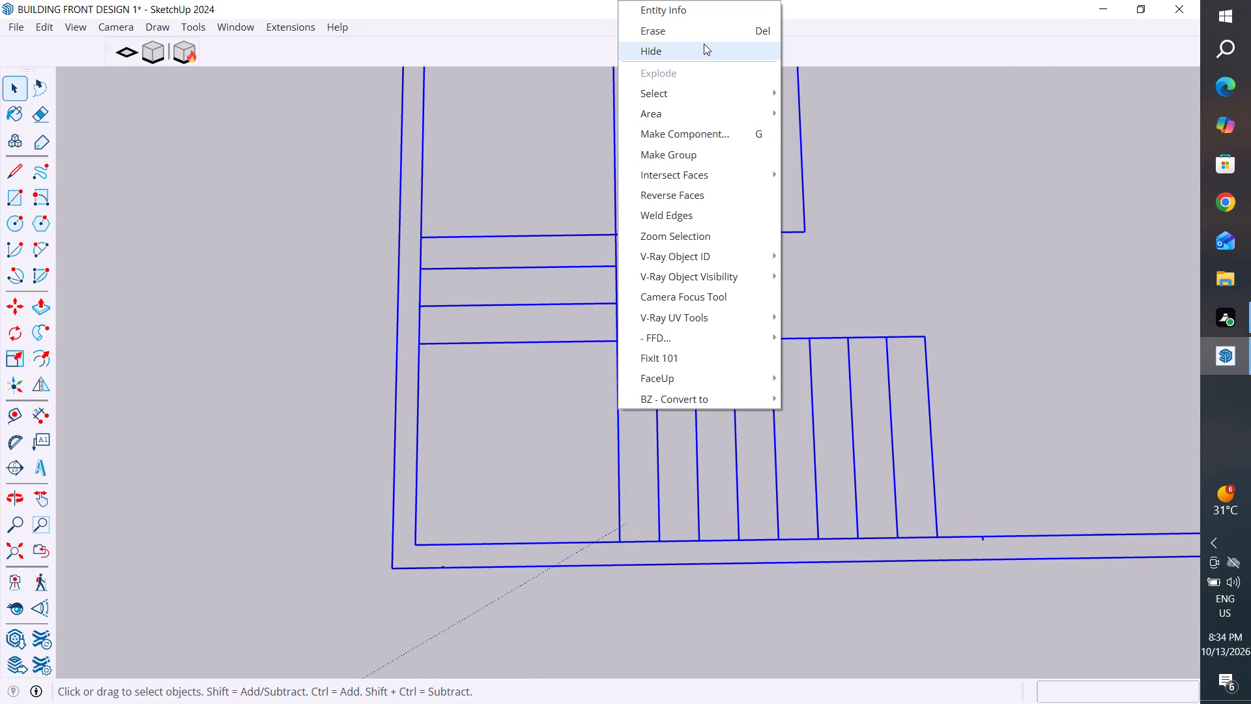
click(693, 154)
scroll(652, 641, down, 18)
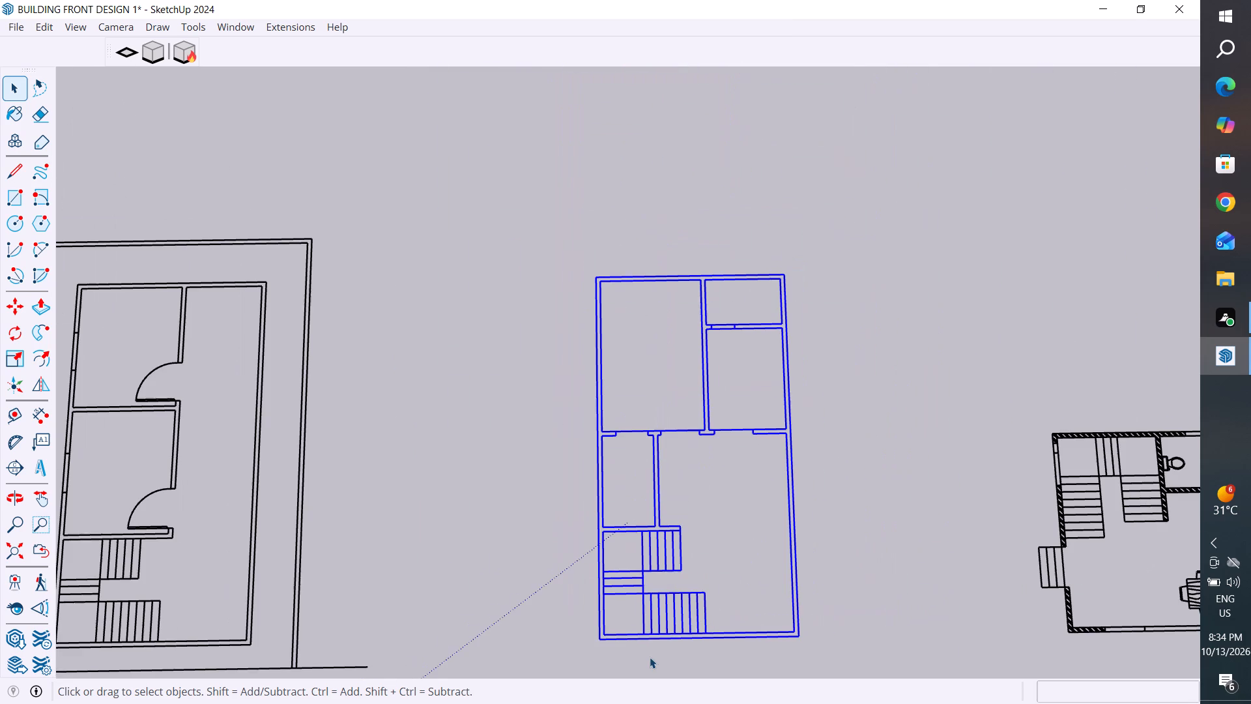
Draw a rectangle 4" by about 176" over the outer wall strip behind the largest room and small corner room.
click(20, 196)
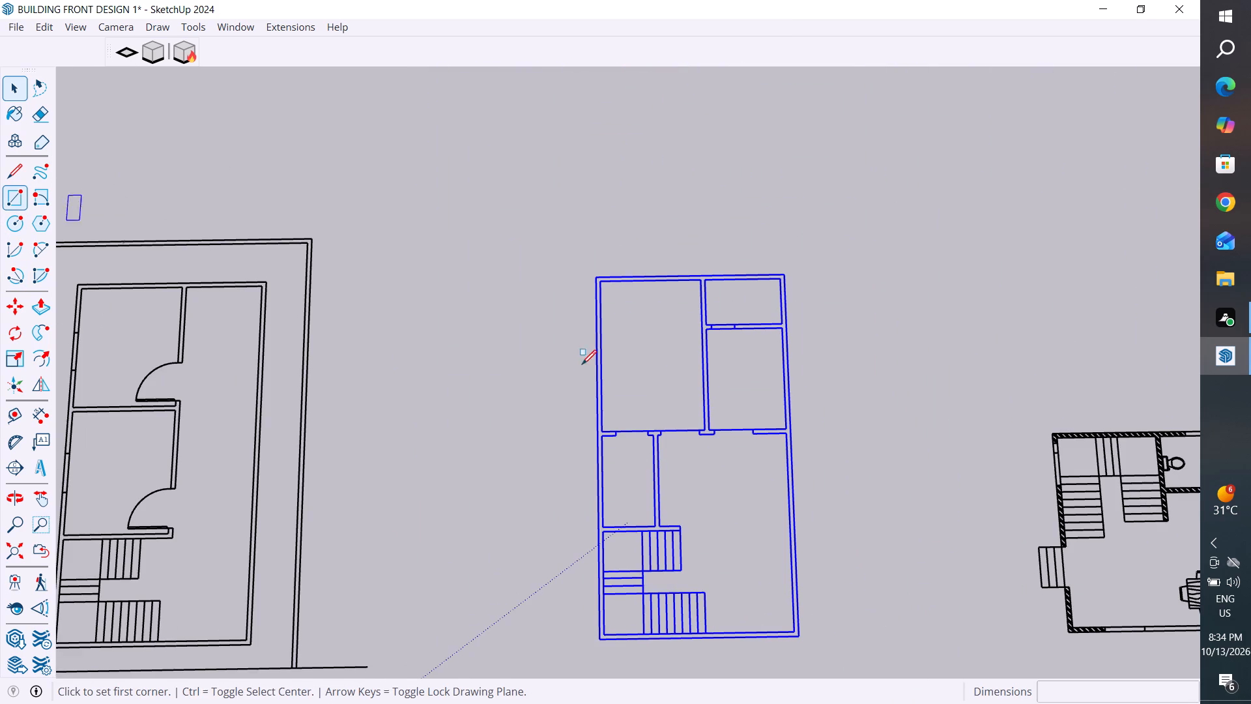
scroll(622, 349, up, 7)
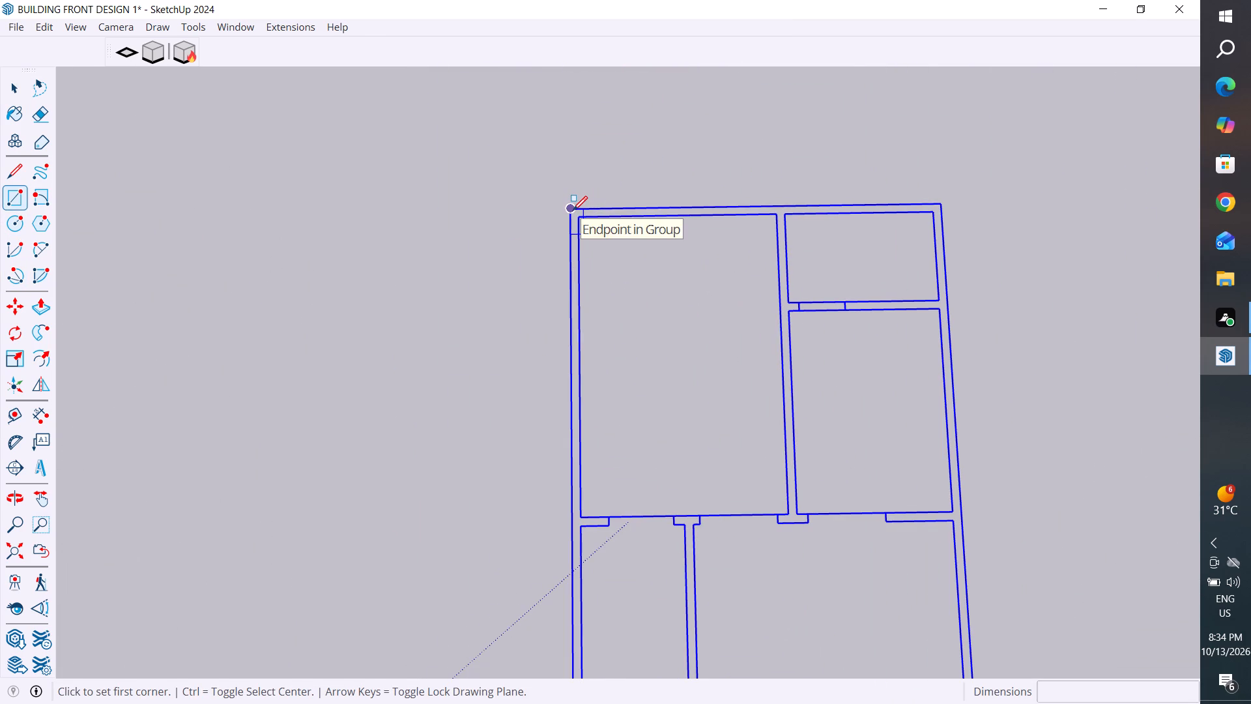
click(573, 211)
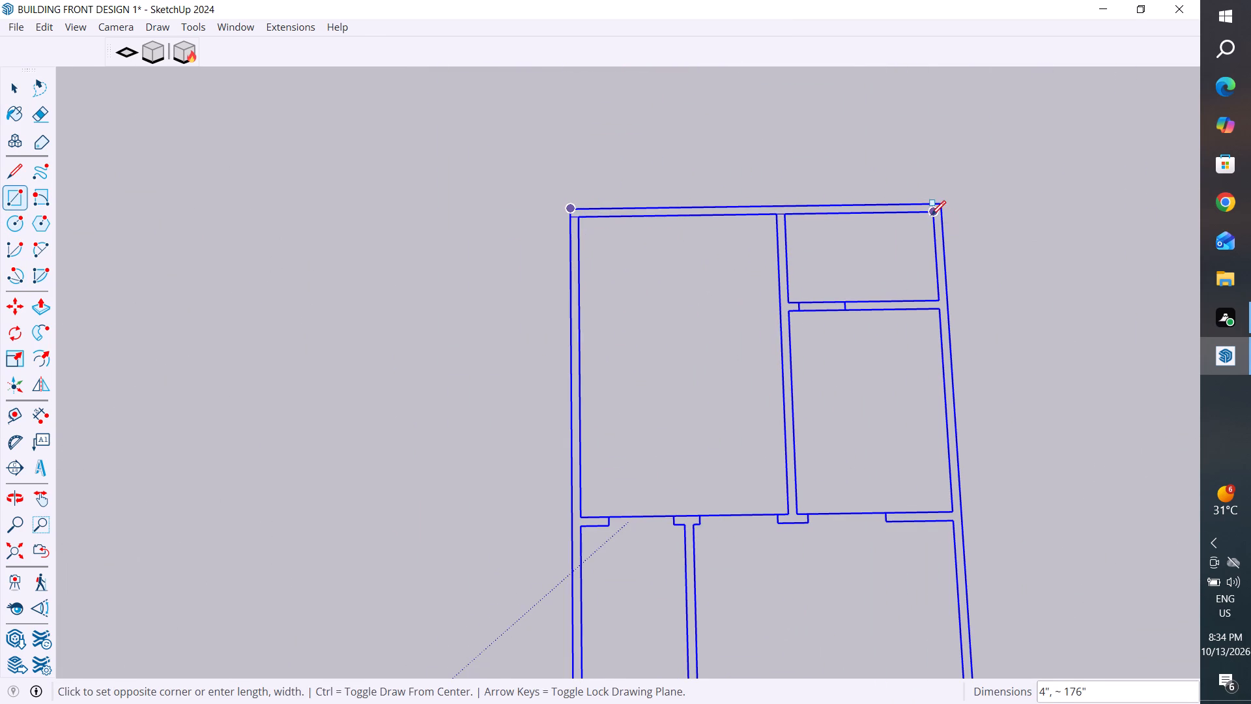
click(931, 215)
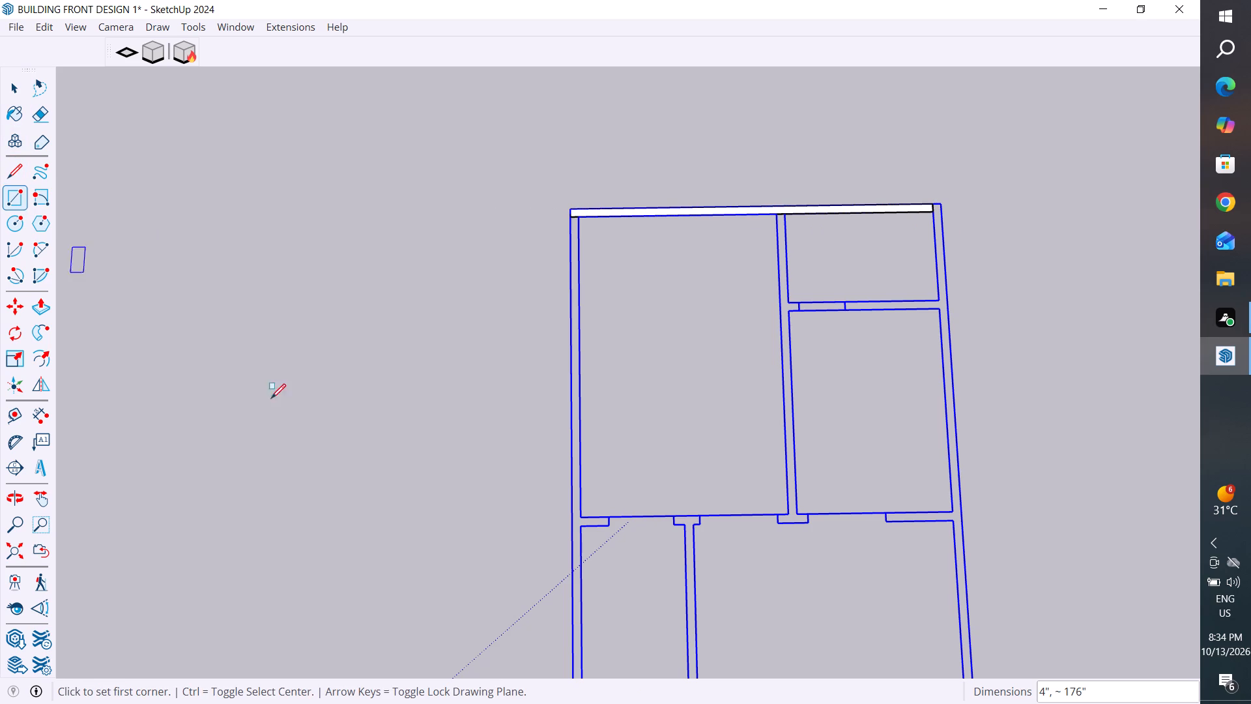
Push/Pull the new wall strip up 10' to form the wall.
scroll(309, 600, down, 7)
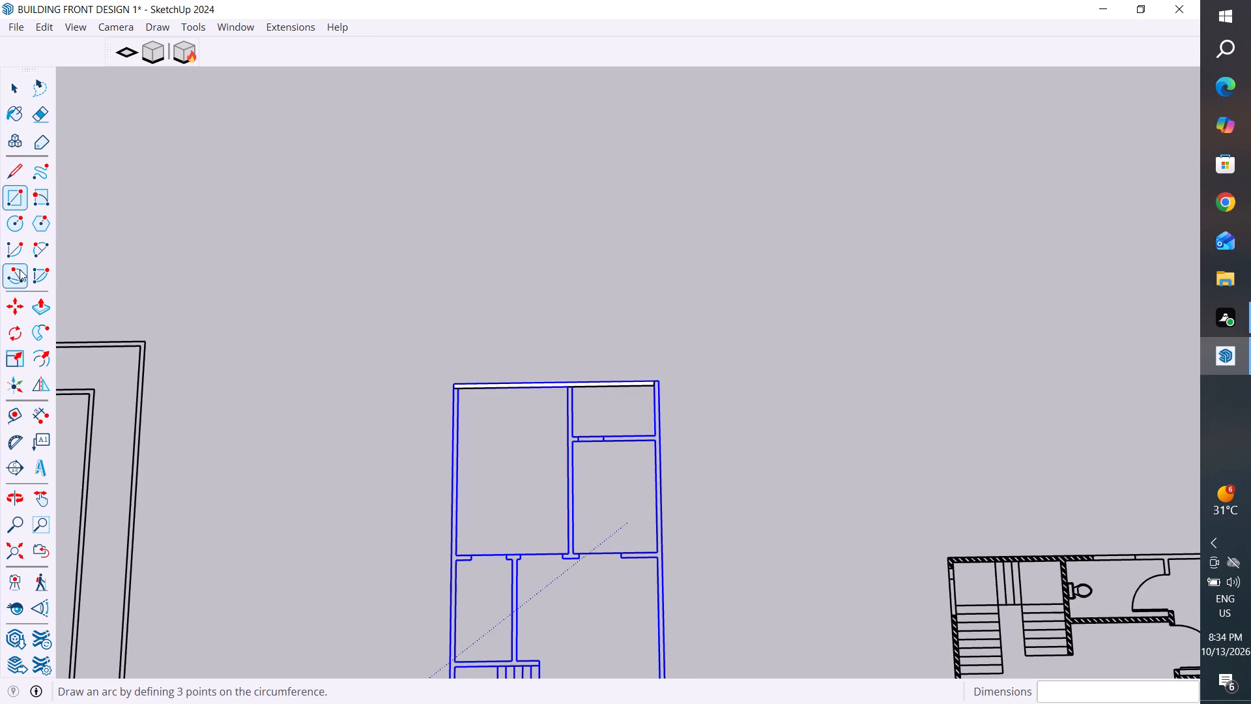
scroll(7, 224, up, 3)
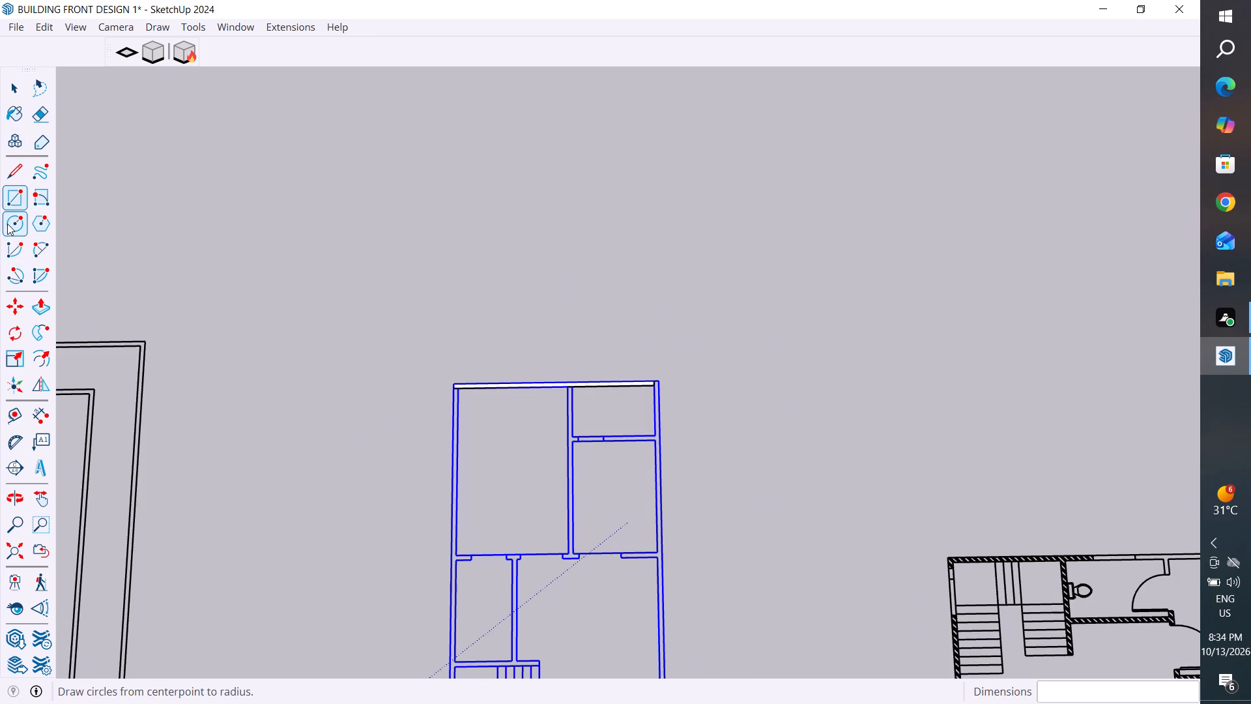
scroll(20, 207, up, 4)
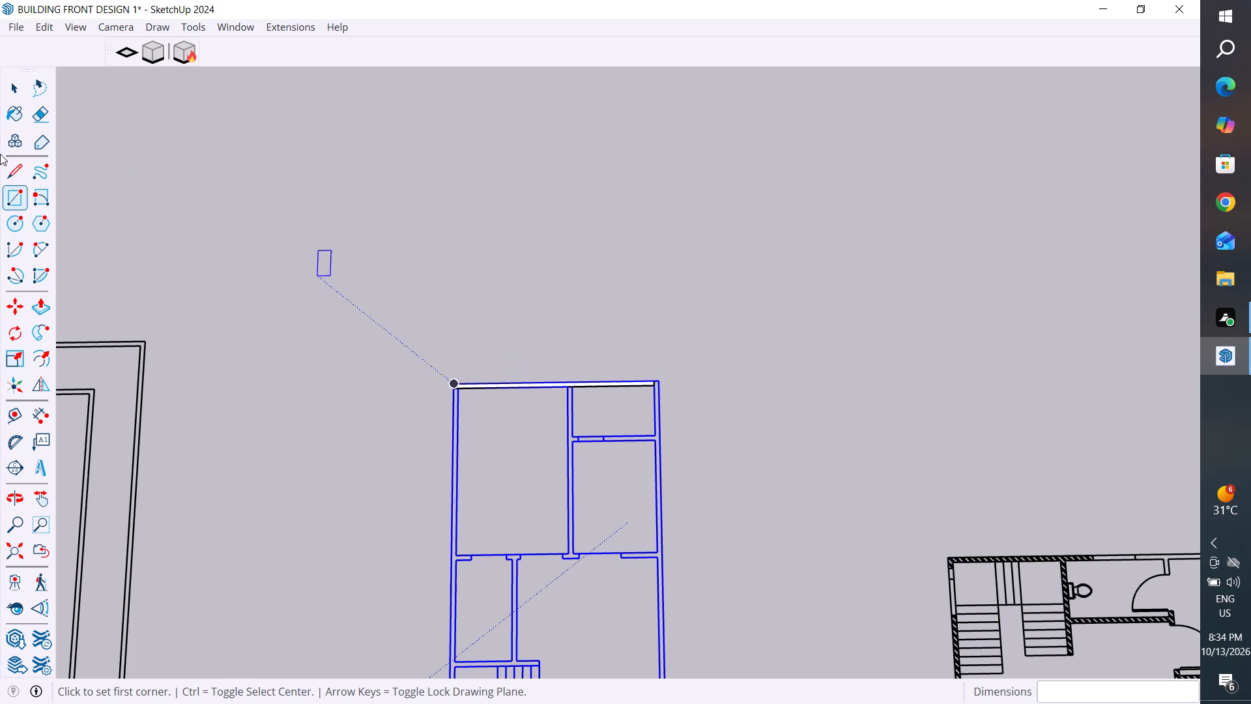
click(40, 310)
middle_drag(590, 432, 676, 309)
scroll(558, 372, up, 9)
click(631, 413)
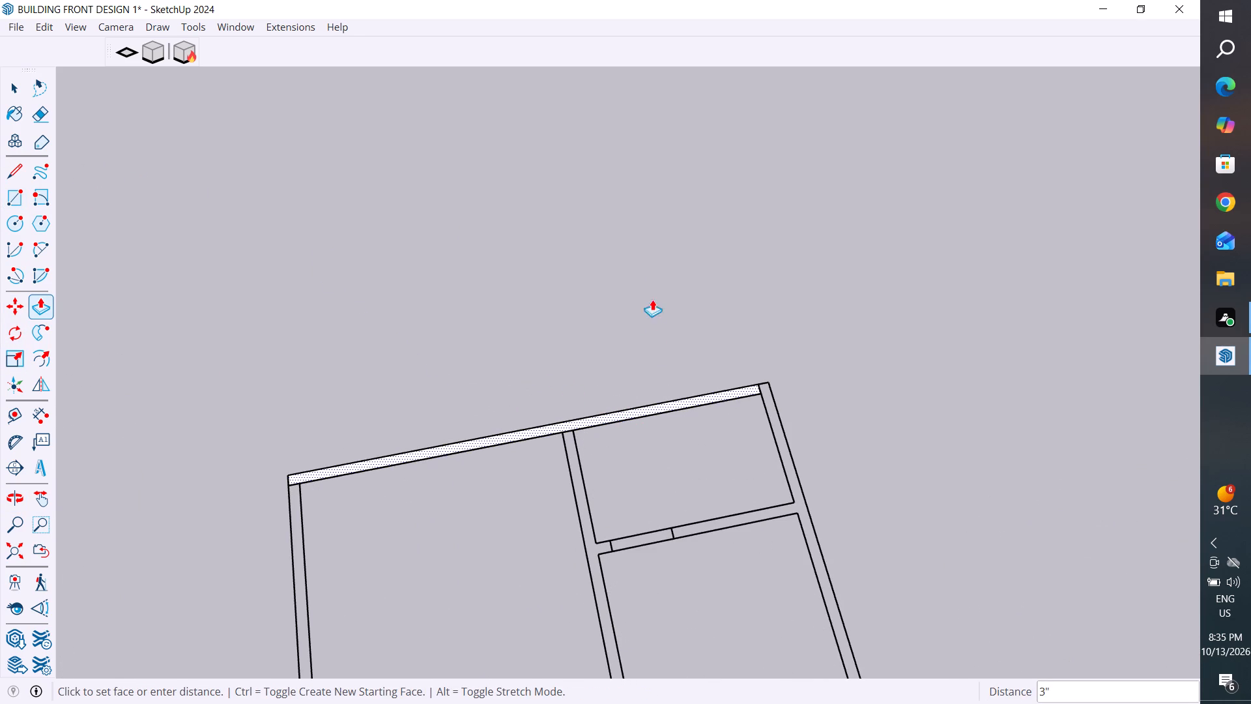
text(10')
key(Return)
scroll(701, 349, down, 14)
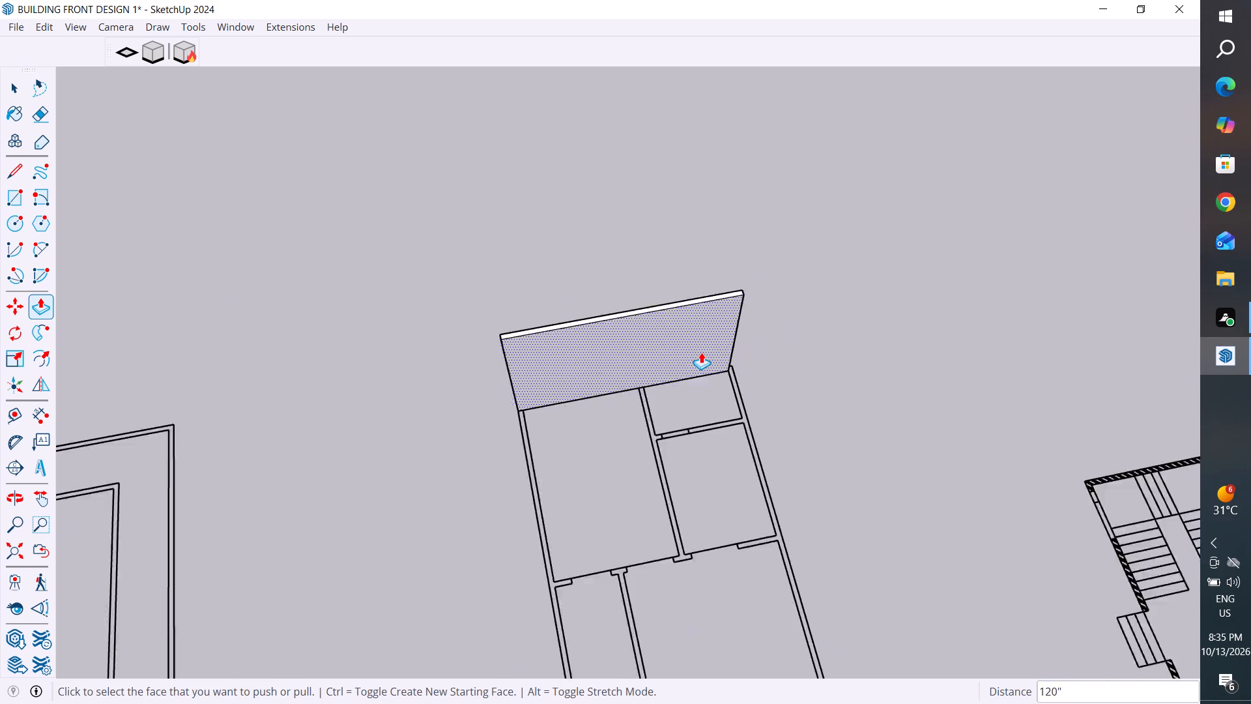
Draw a 336" by 4" rectangle over the long outer wall opposite the staircase, between the raised wall and the far corner.
middle_drag(692, 445, 300, 332)
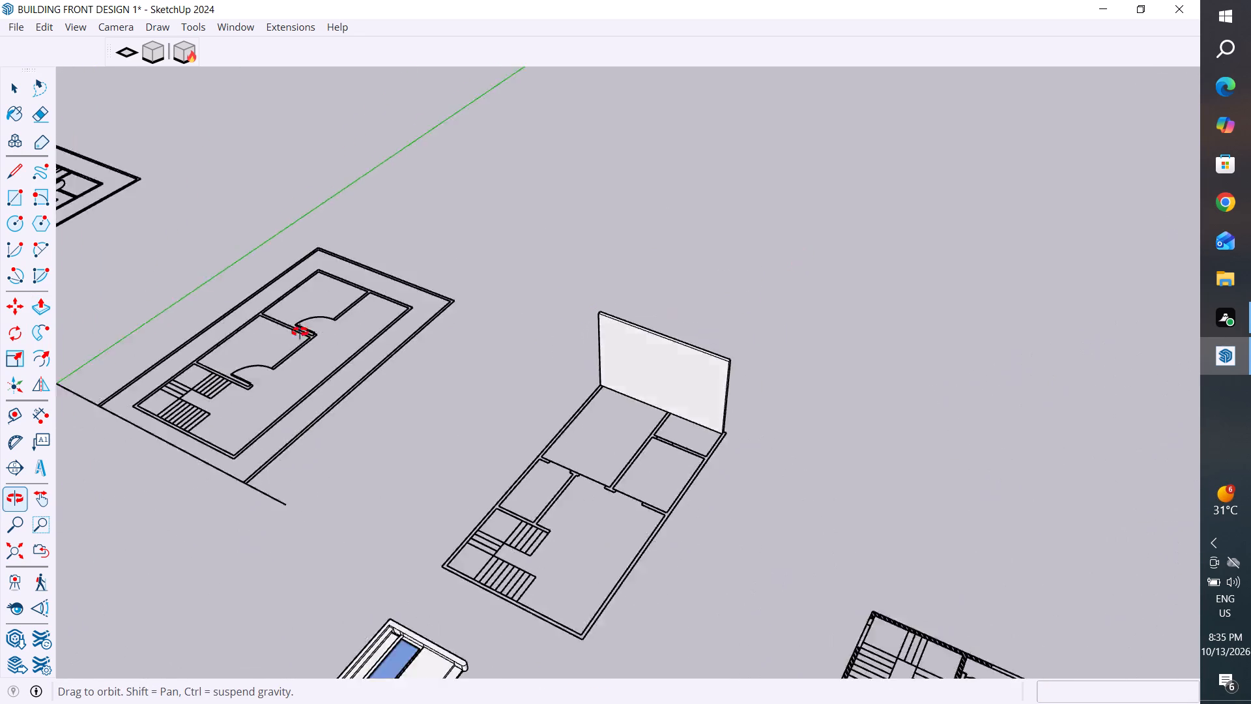
middle_drag(300, 332, 237, 366)
scroll(491, 638, up, 5)
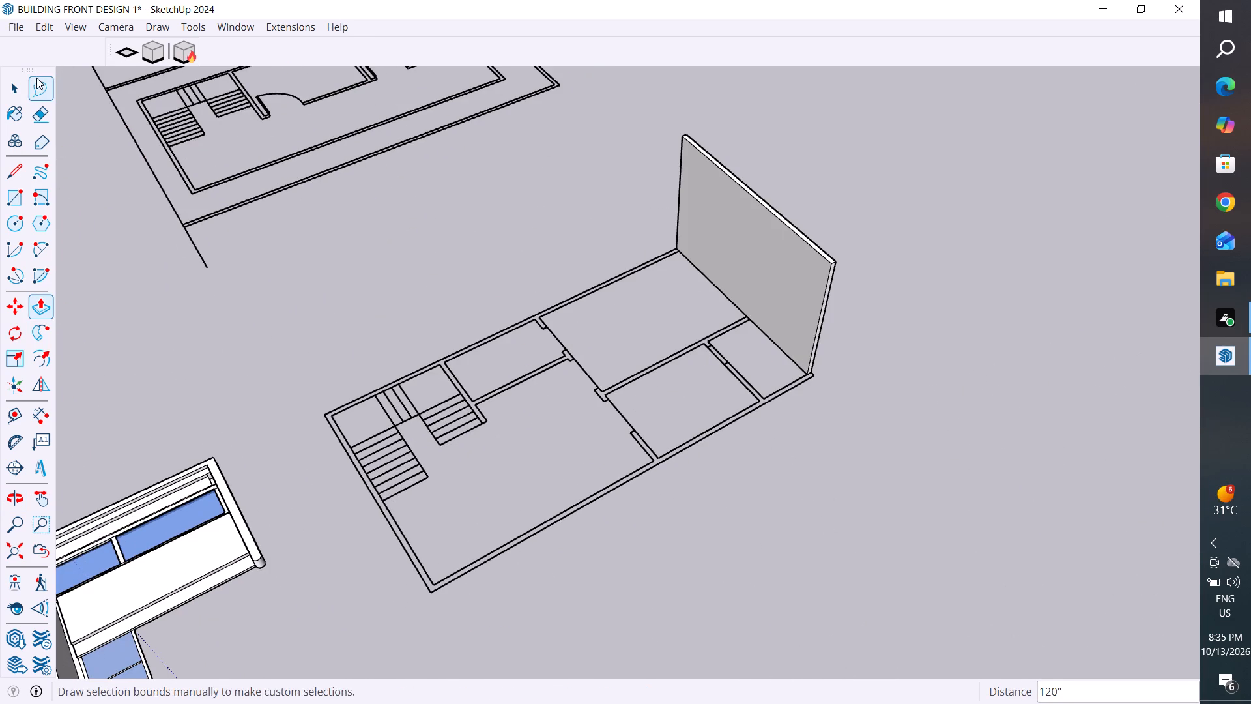
click(23, 82)
click(12, 190)
scroll(888, 405, up, 4)
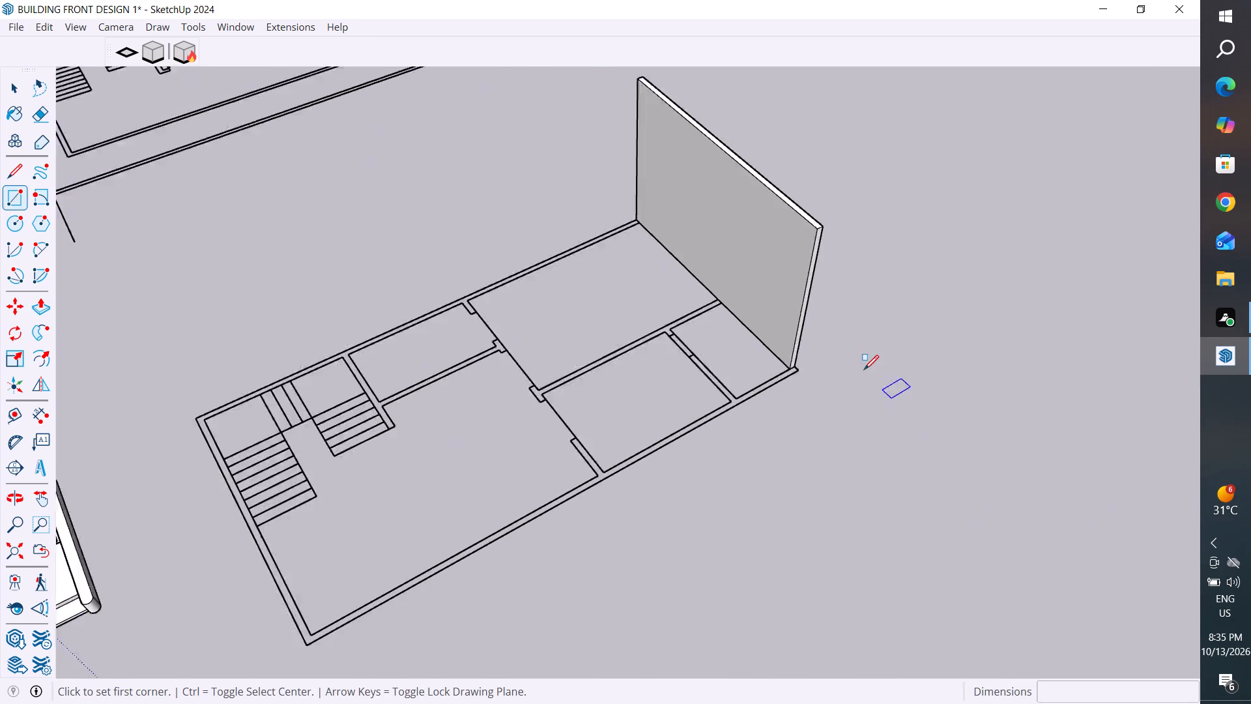
scroll(864, 370, up, 2)
scroll(755, 370, up, 3)
click(755, 357)
scroll(976, 375, down, 7)
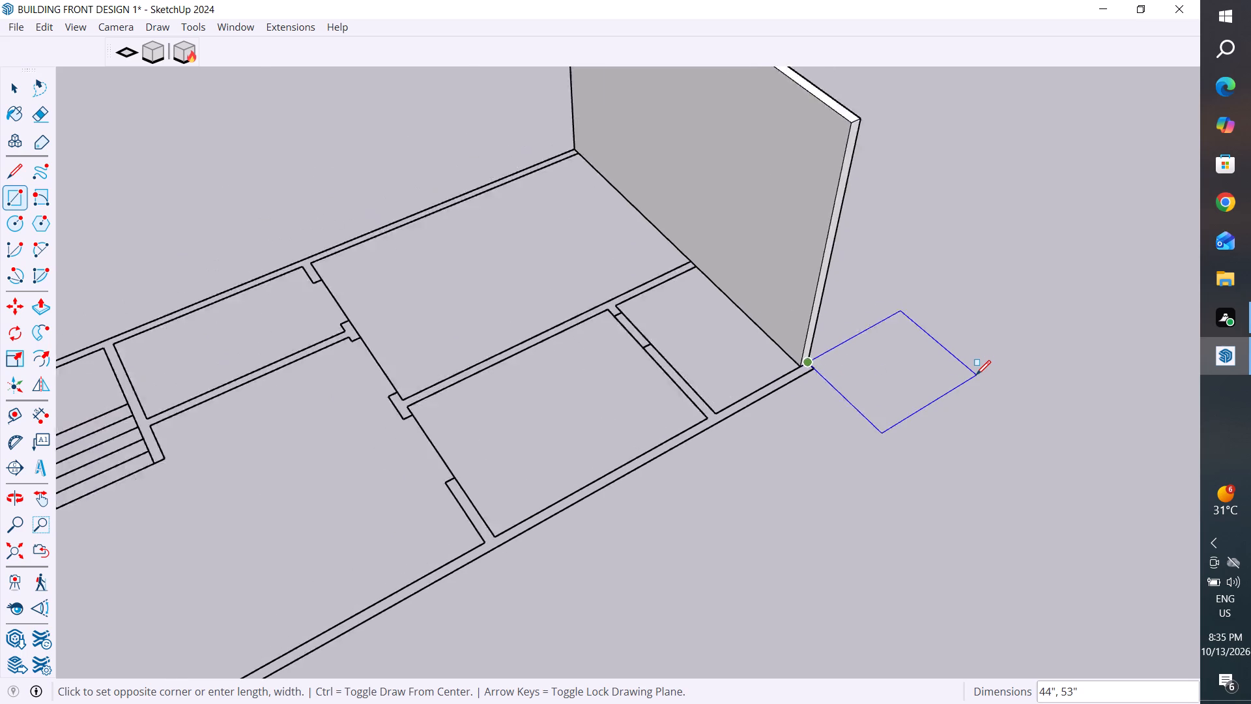
scroll(976, 375, down, 8)
scroll(652, 556, up, 9)
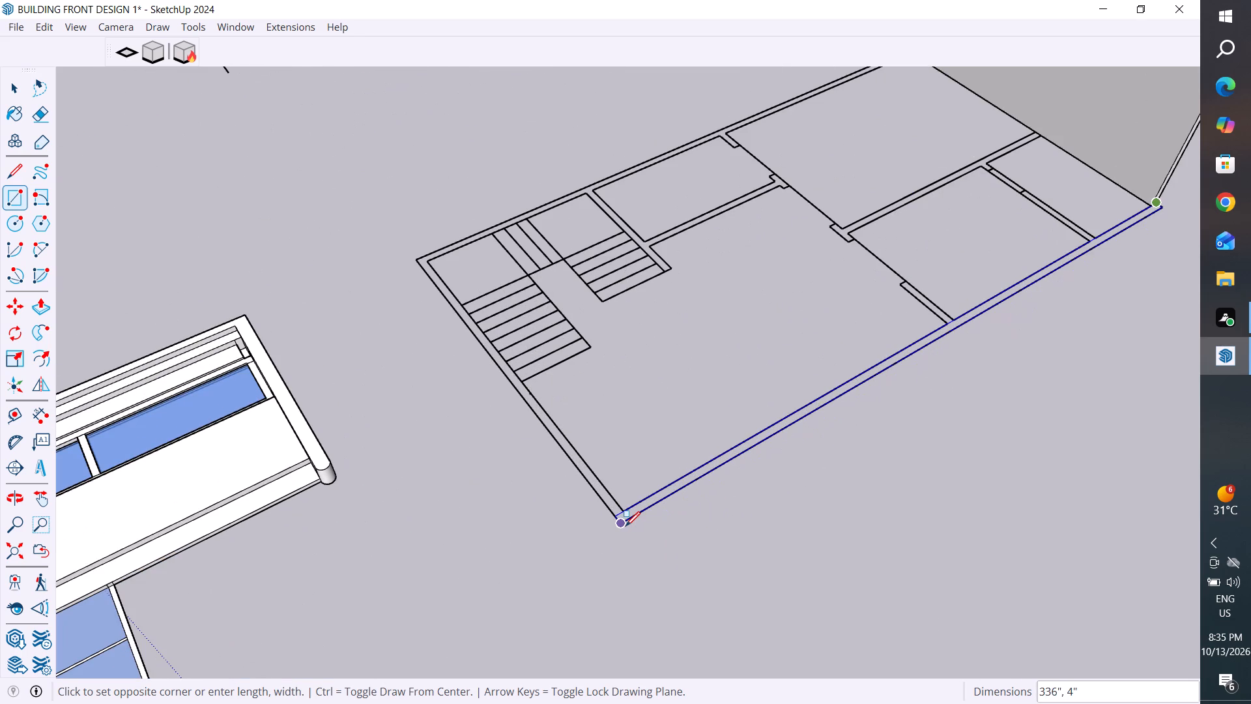
click(624, 526)
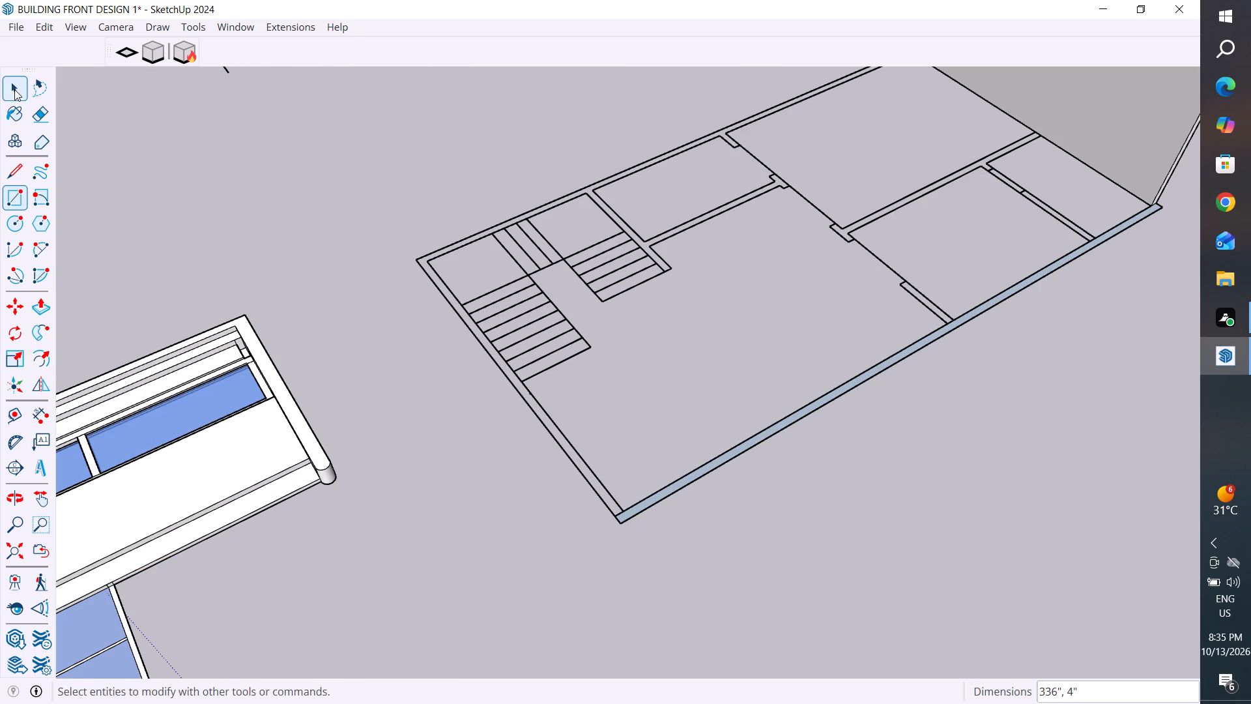
Push/Pull the long outer wall strip up 120" to match the top of the adjoining raised wall.
click(14, 89)
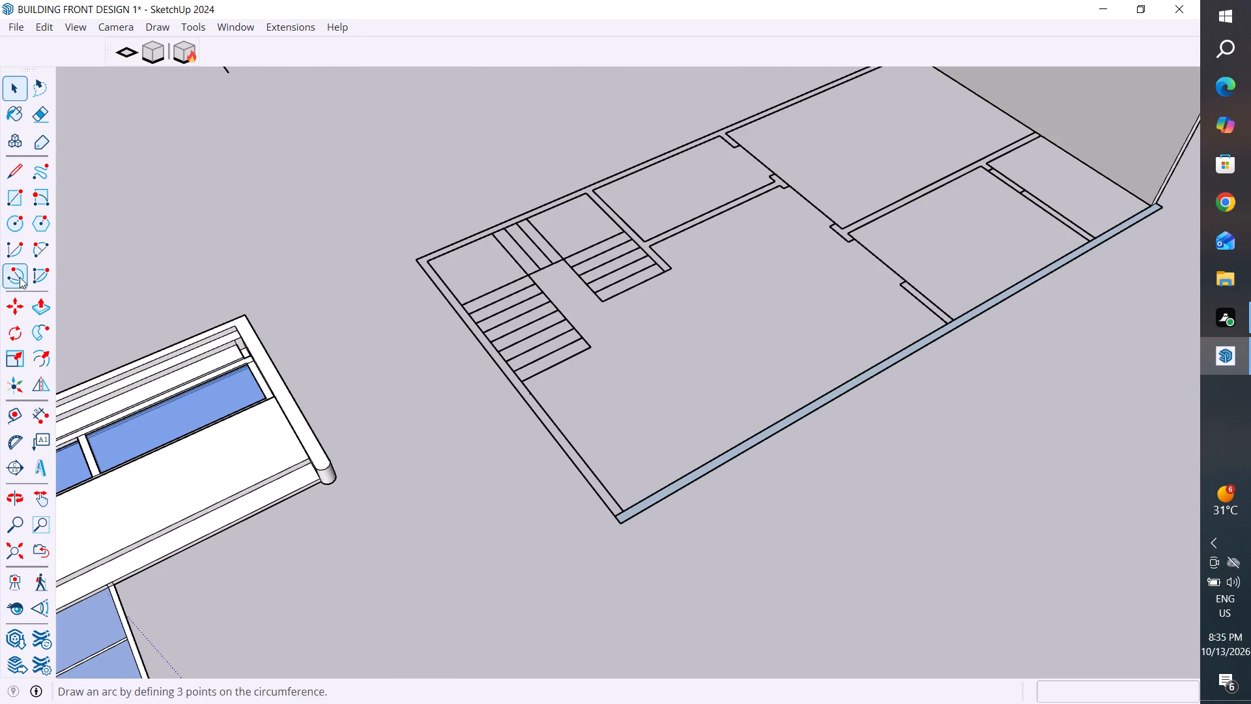
click(48, 306)
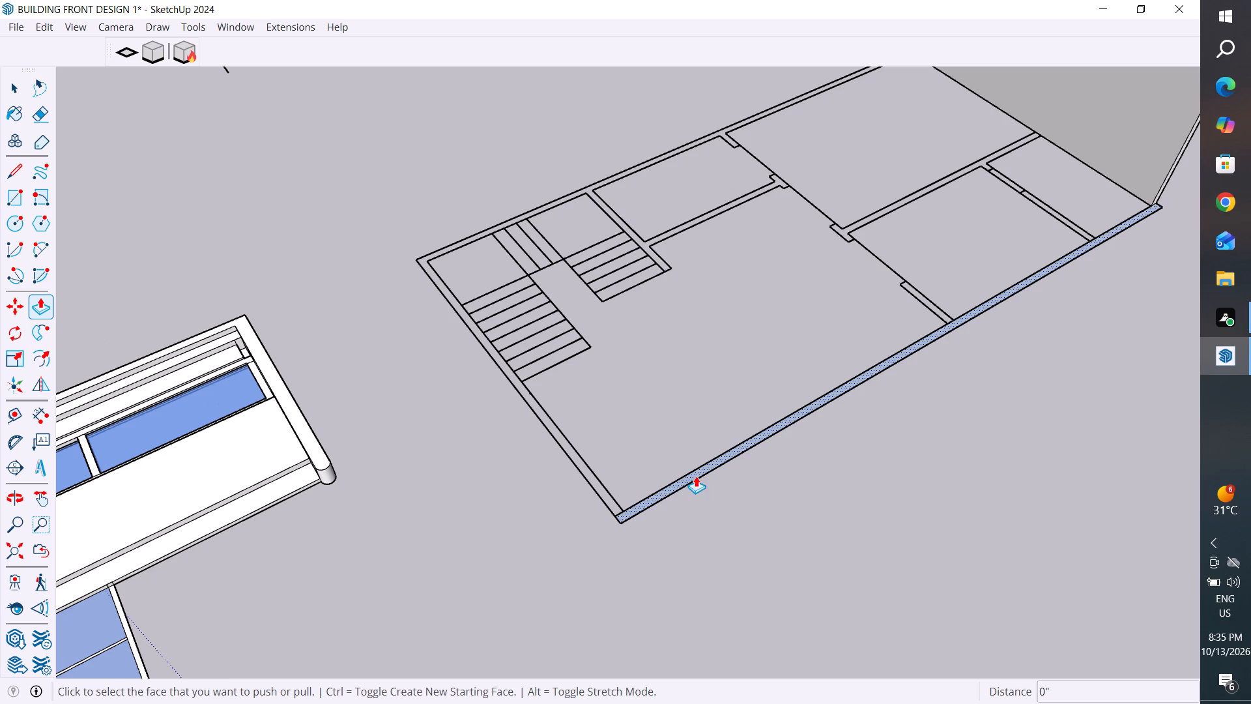
click(703, 471)
scroll(620, 546, down, 4)
middle_drag(1157, 232, 801, 312)
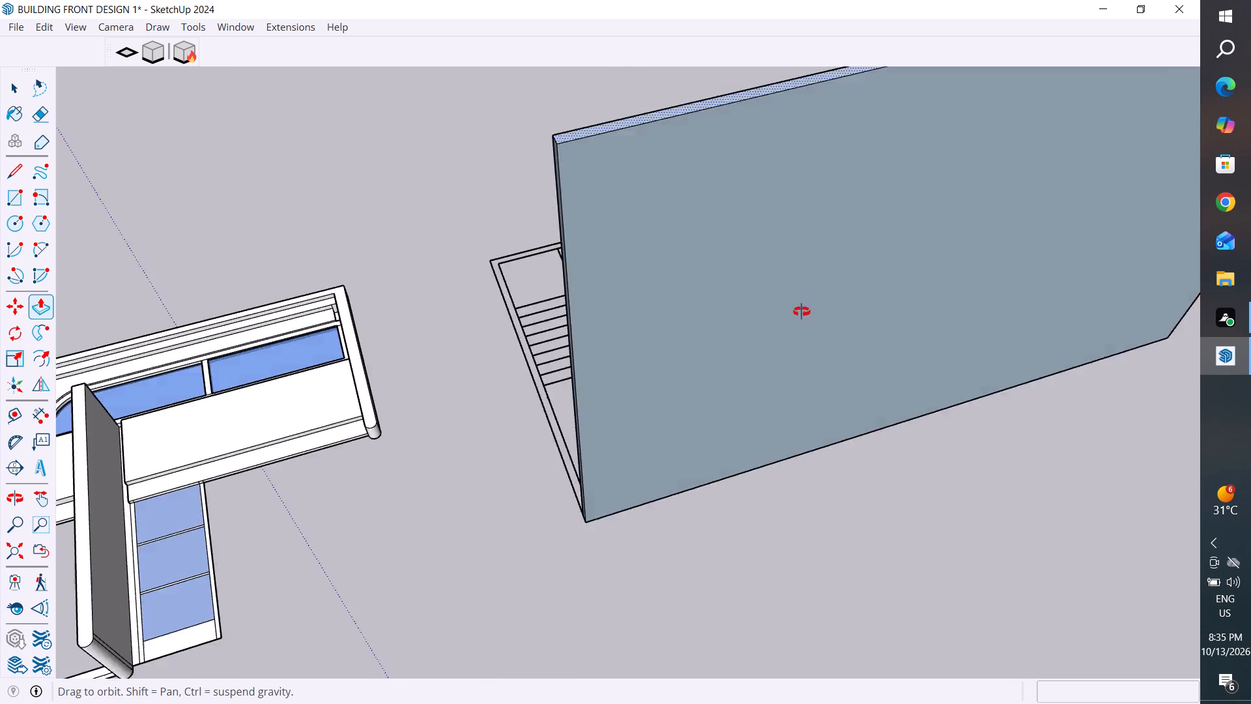
middle_drag(801, 312, 566, 364)
scroll(627, 240, down, 10)
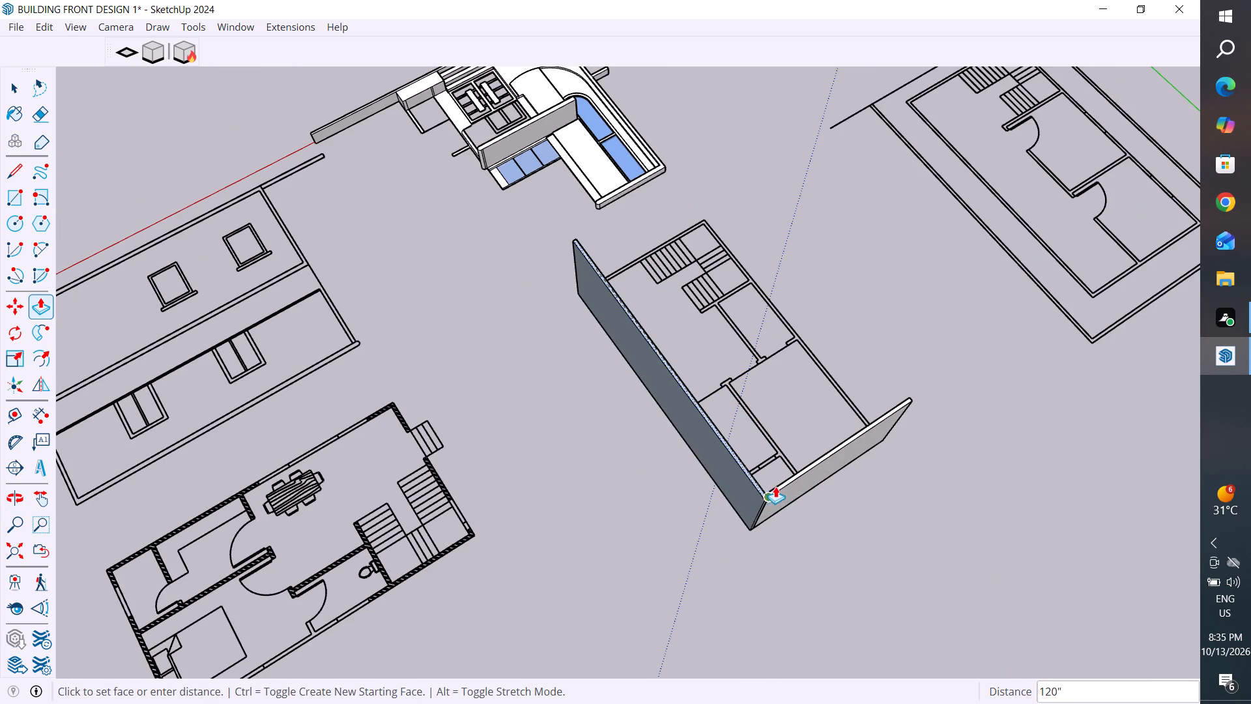
scroll(775, 486, up, 4)
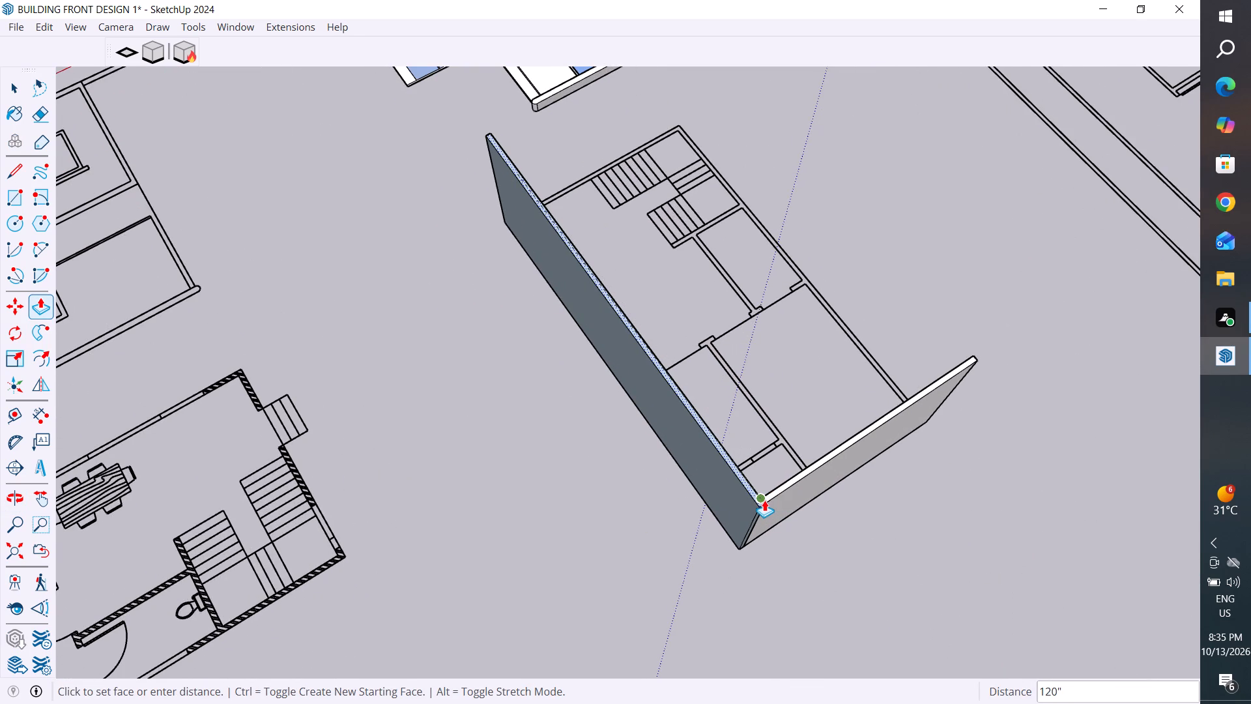
click(764, 500)
Select the faces of the newly raised long wall and reverse them so their front sides face outward.
click(14, 98)
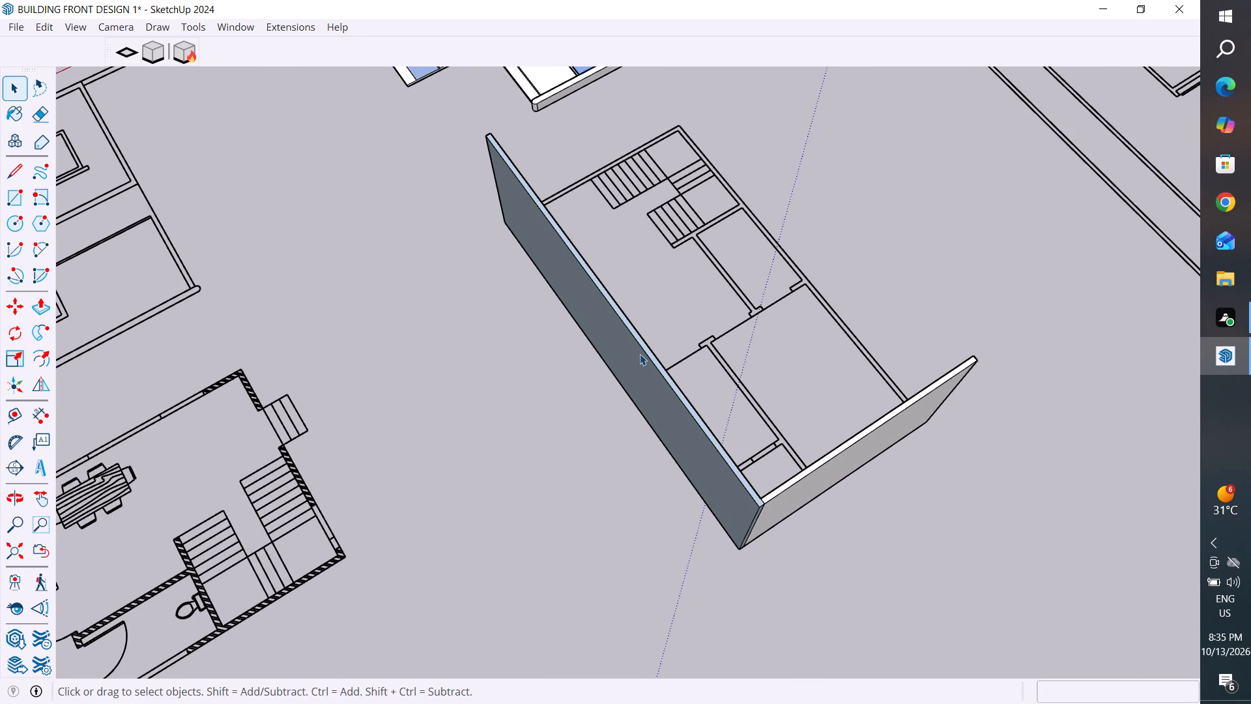
triple_click(640, 354)
middle_drag(661, 488, 672, 495)
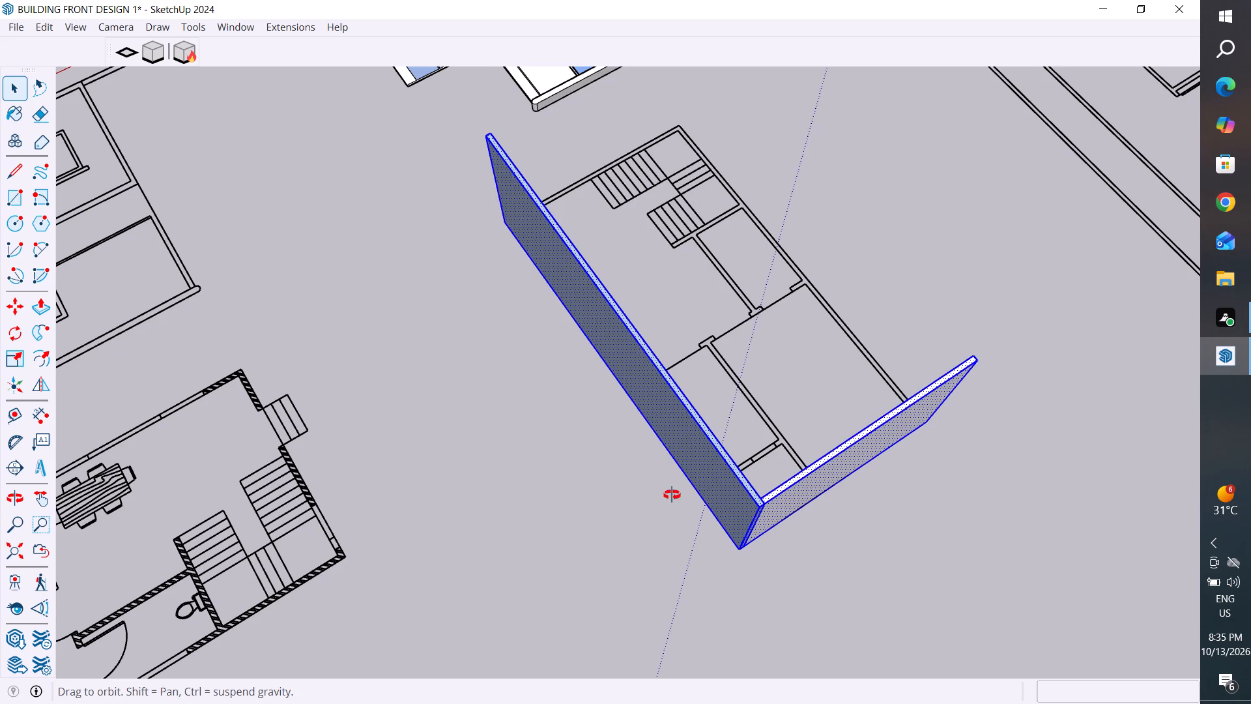
middle_drag(672, 495, 1143, 475)
scroll(258, 360, down, 4)
middle_drag(290, 383, 533, 122)
middle_drag(400, 453, 515, 326)
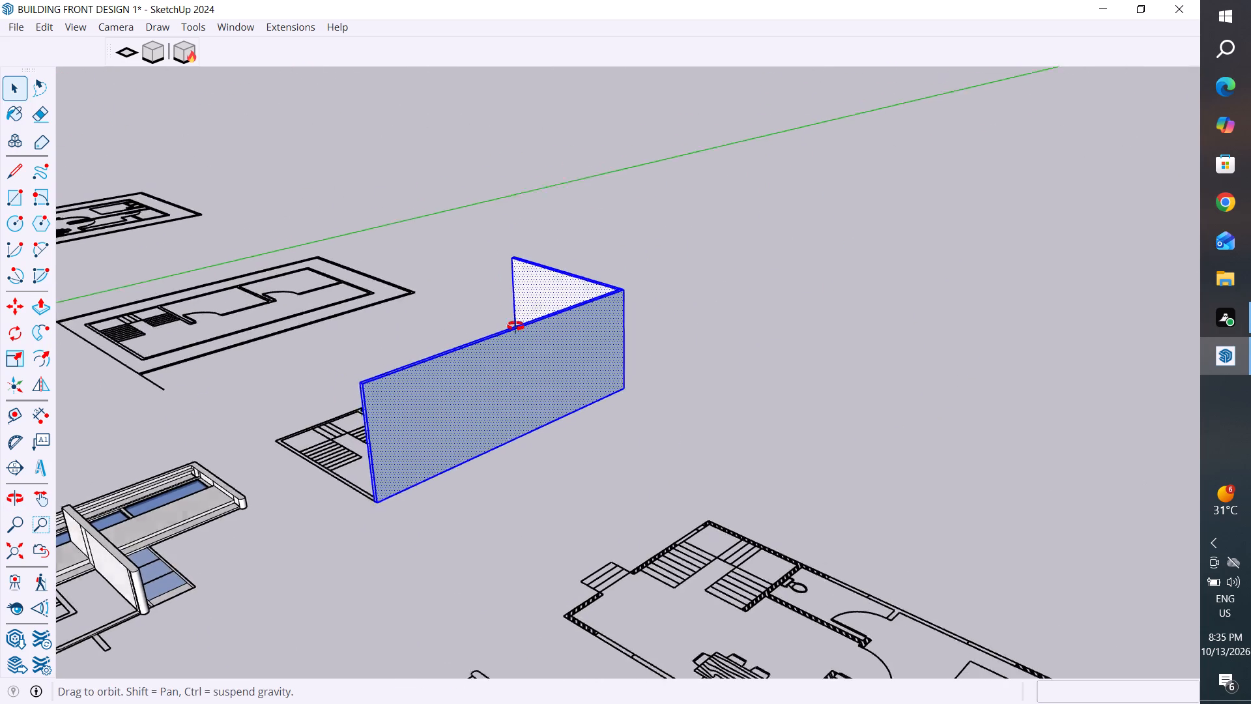
middle_drag(515, 326, 859, 309)
click(809, 335)
scroll(697, 379, up, 3)
middle_drag(706, 383, 753, 409)
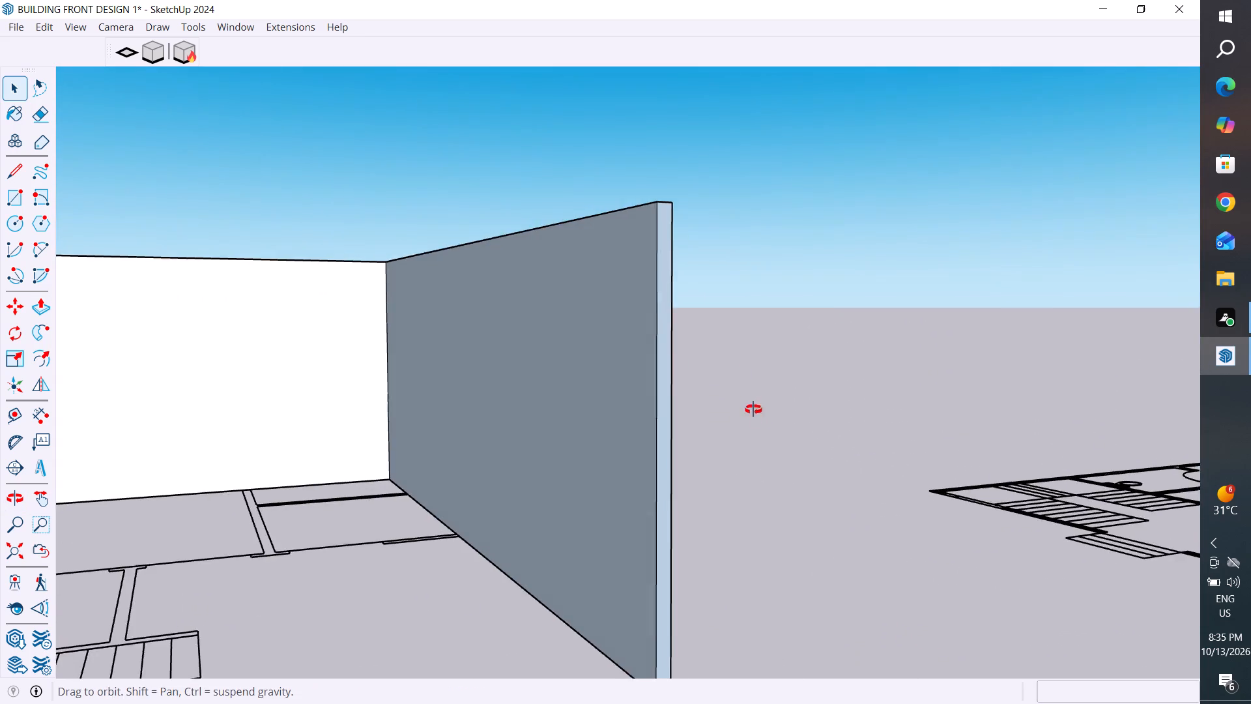
middle_drag(753, 409, 768, 420)
scroll(775, 418, down, 3)
drag(823, 289, 728, 389)
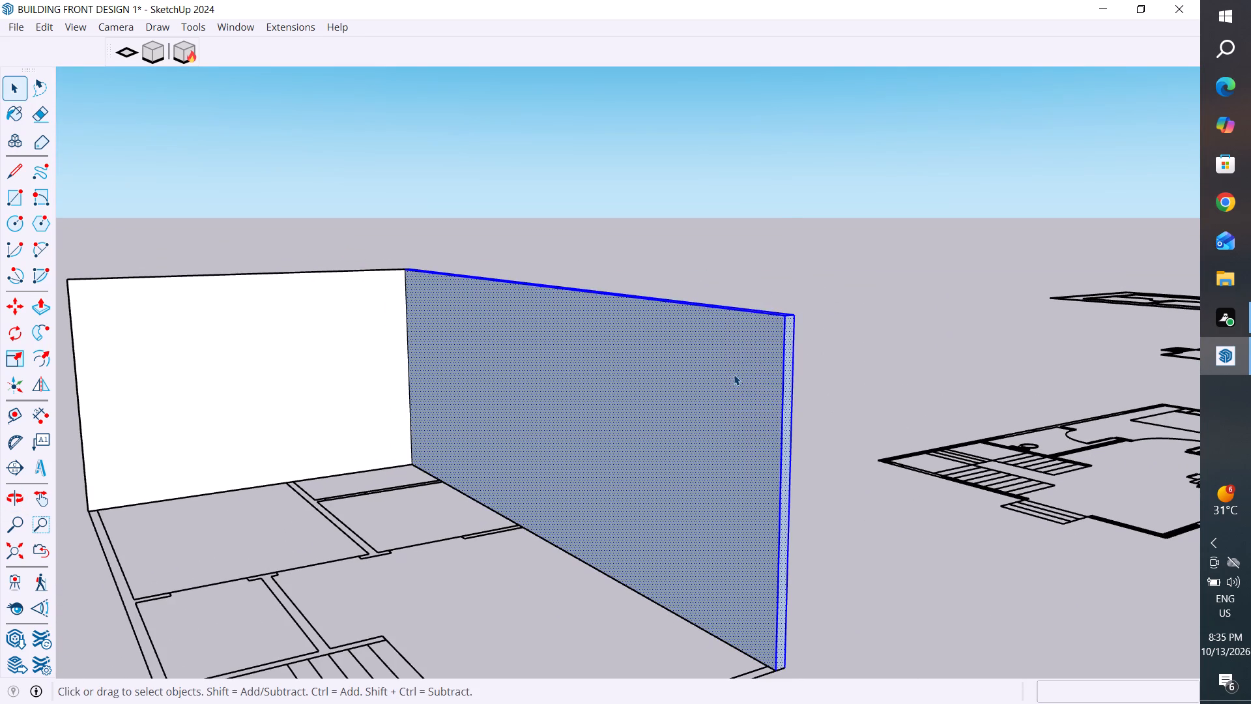
right_click(734, 374)
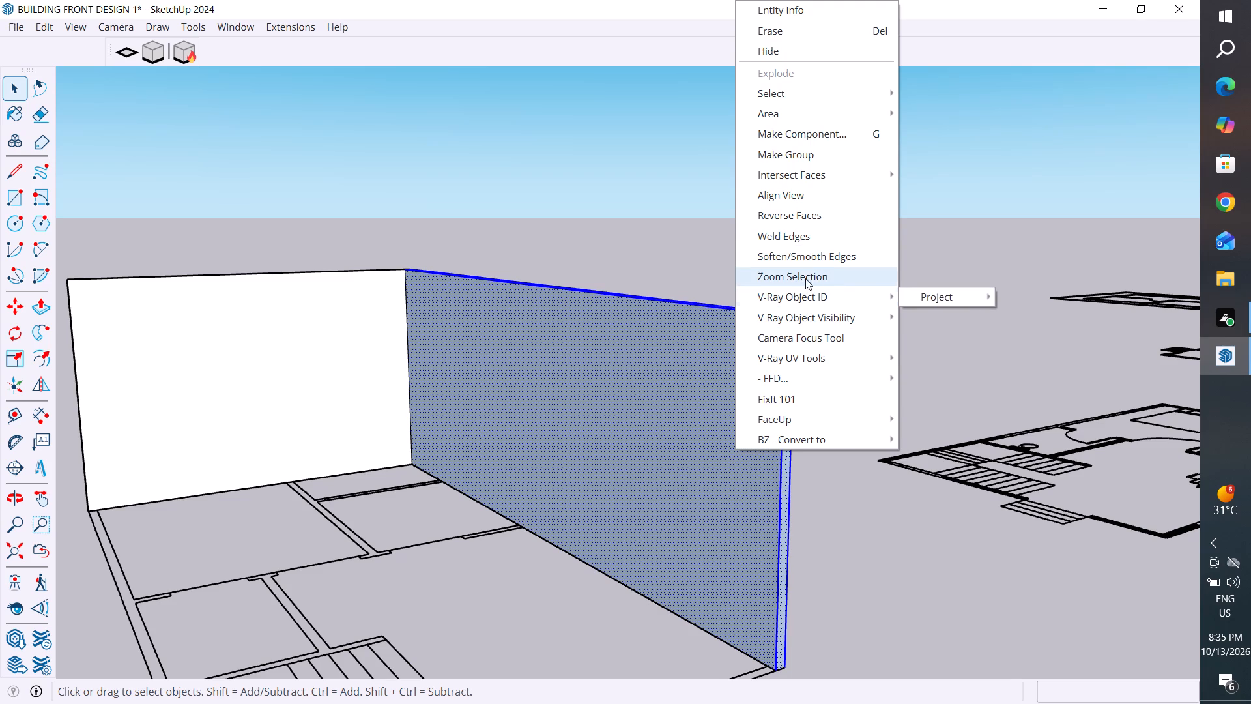
click(804, 213)
click(805, 236)
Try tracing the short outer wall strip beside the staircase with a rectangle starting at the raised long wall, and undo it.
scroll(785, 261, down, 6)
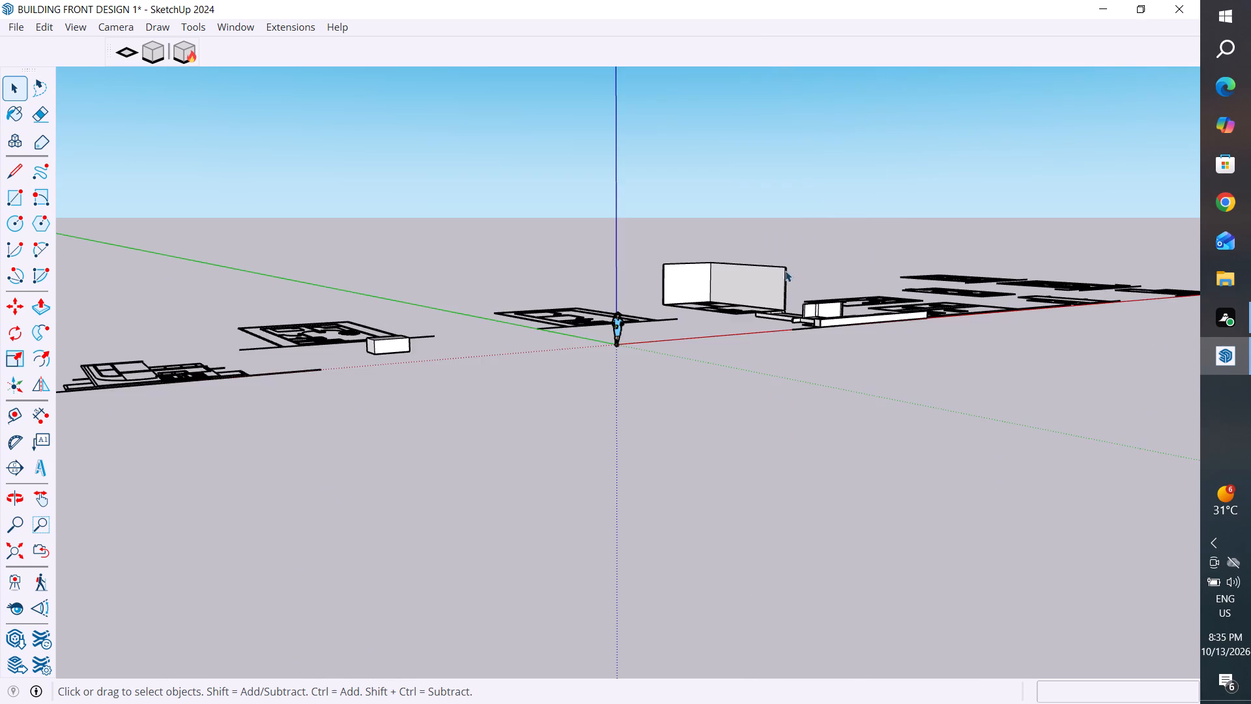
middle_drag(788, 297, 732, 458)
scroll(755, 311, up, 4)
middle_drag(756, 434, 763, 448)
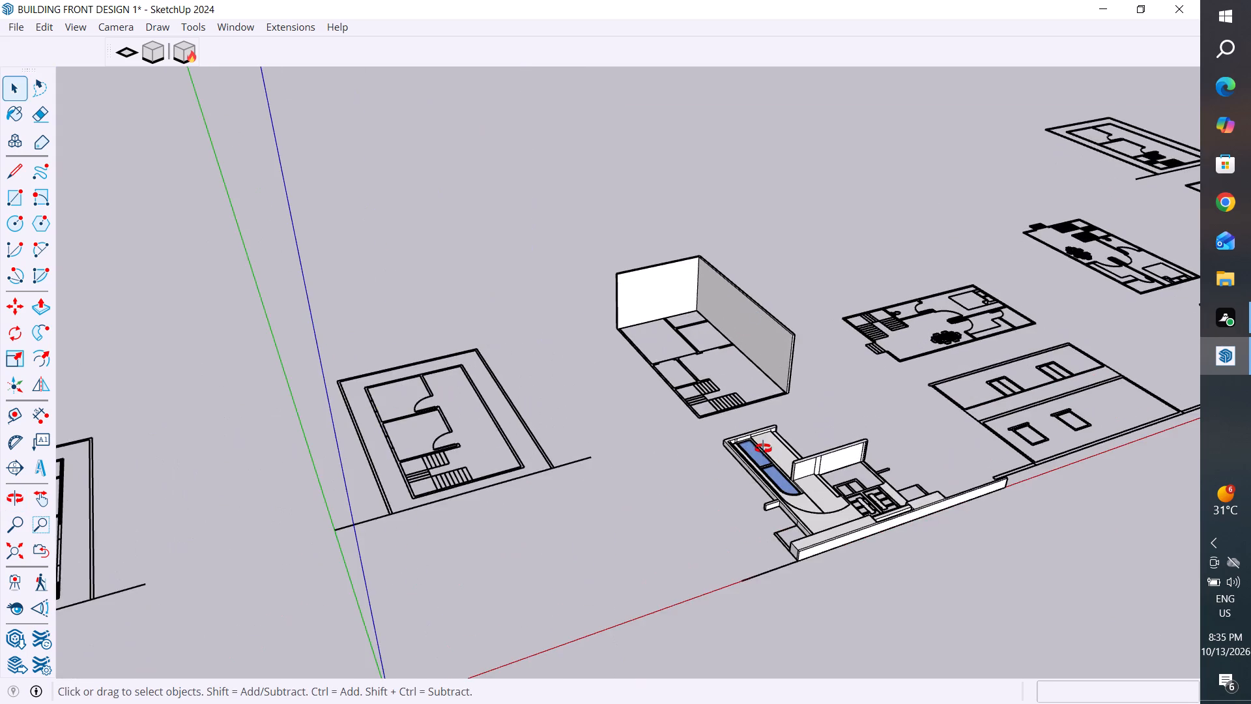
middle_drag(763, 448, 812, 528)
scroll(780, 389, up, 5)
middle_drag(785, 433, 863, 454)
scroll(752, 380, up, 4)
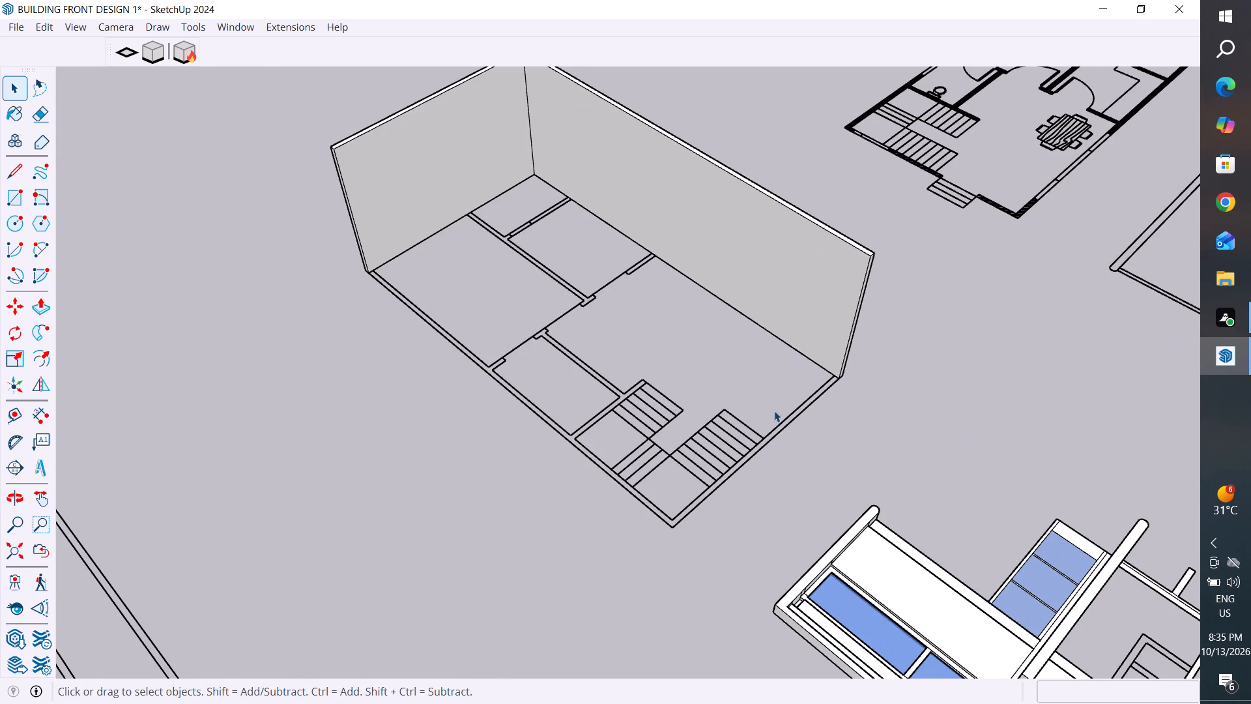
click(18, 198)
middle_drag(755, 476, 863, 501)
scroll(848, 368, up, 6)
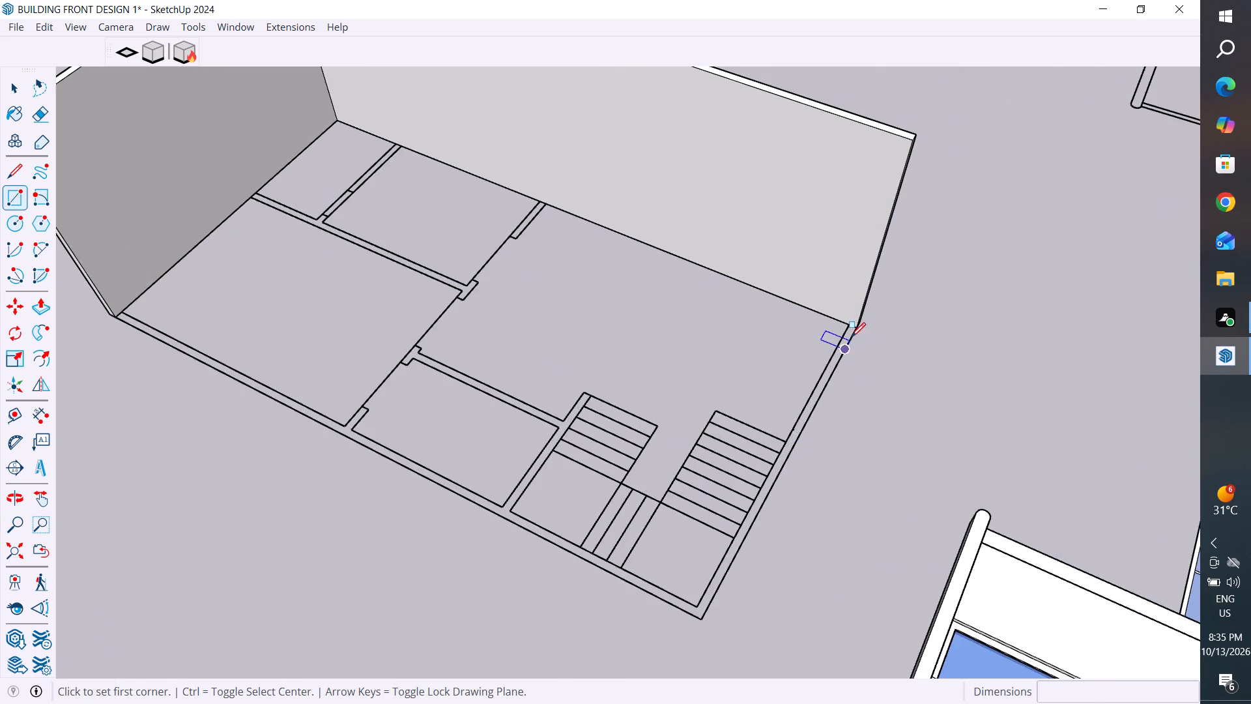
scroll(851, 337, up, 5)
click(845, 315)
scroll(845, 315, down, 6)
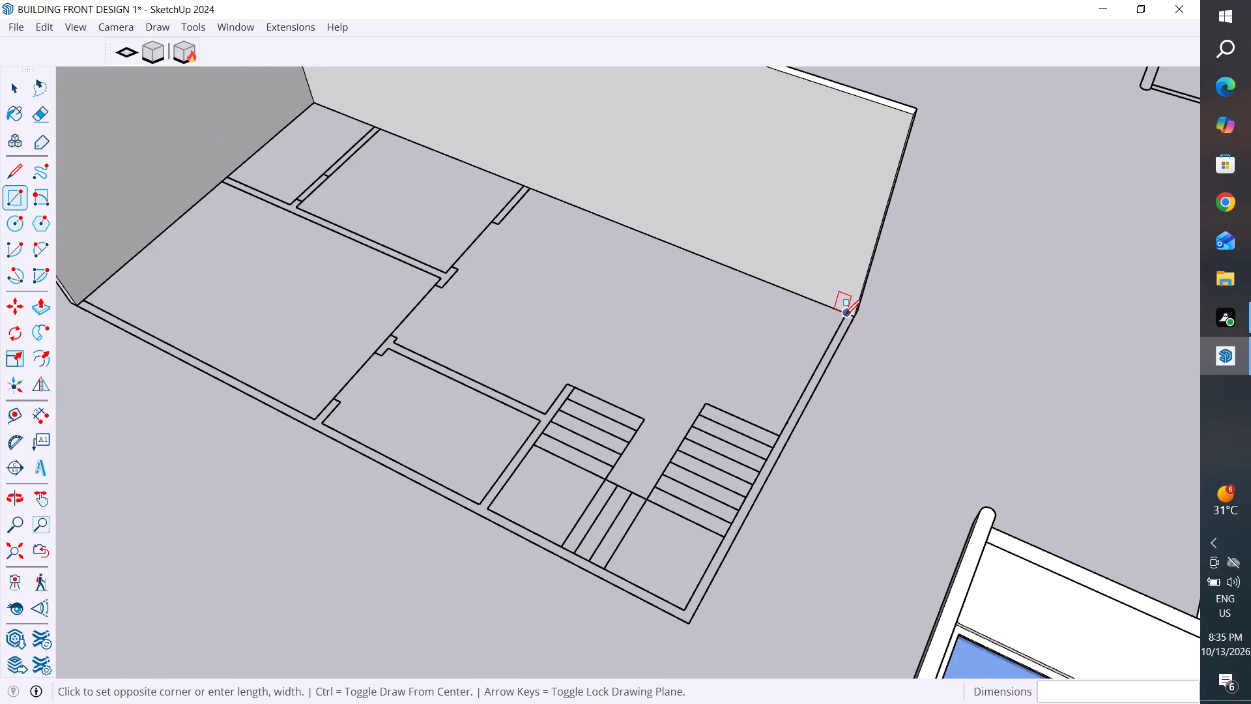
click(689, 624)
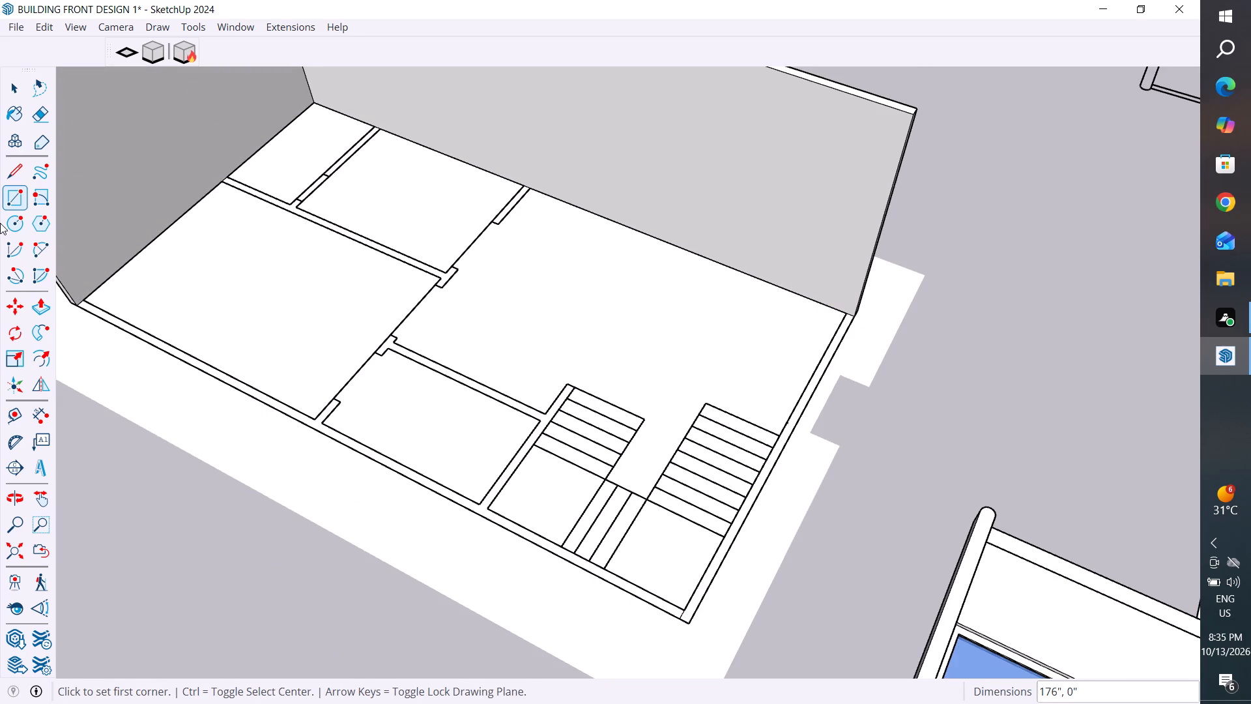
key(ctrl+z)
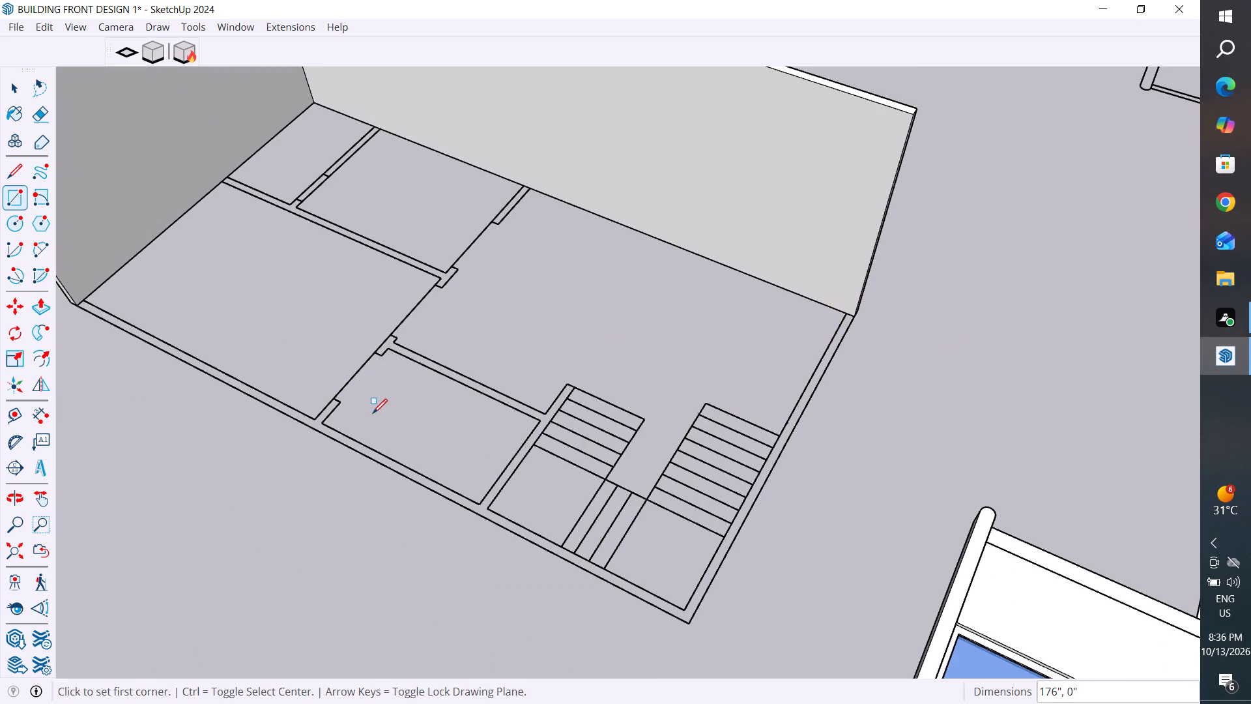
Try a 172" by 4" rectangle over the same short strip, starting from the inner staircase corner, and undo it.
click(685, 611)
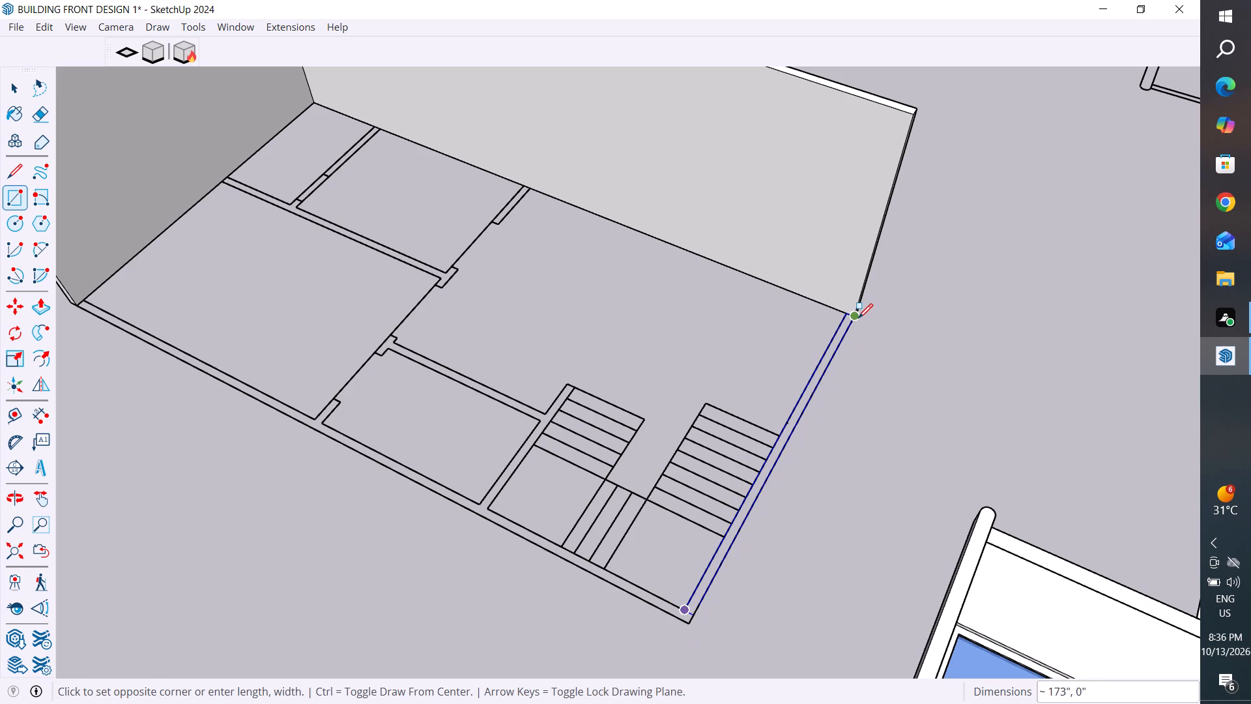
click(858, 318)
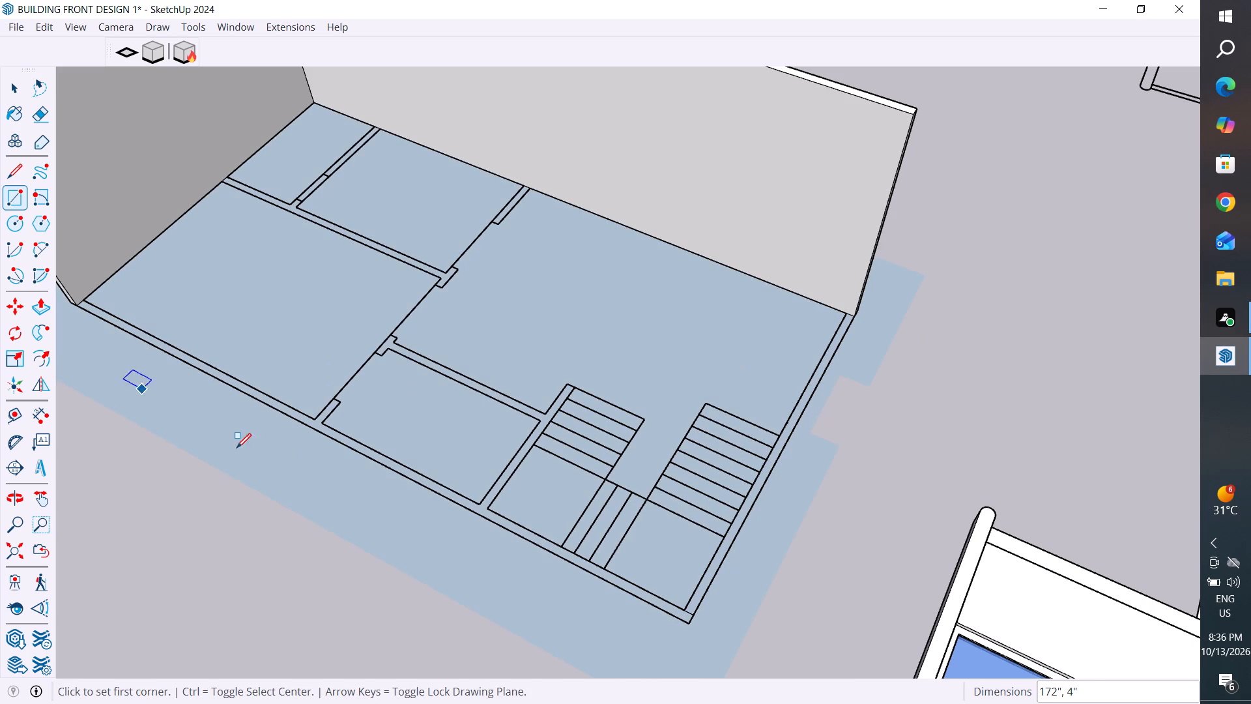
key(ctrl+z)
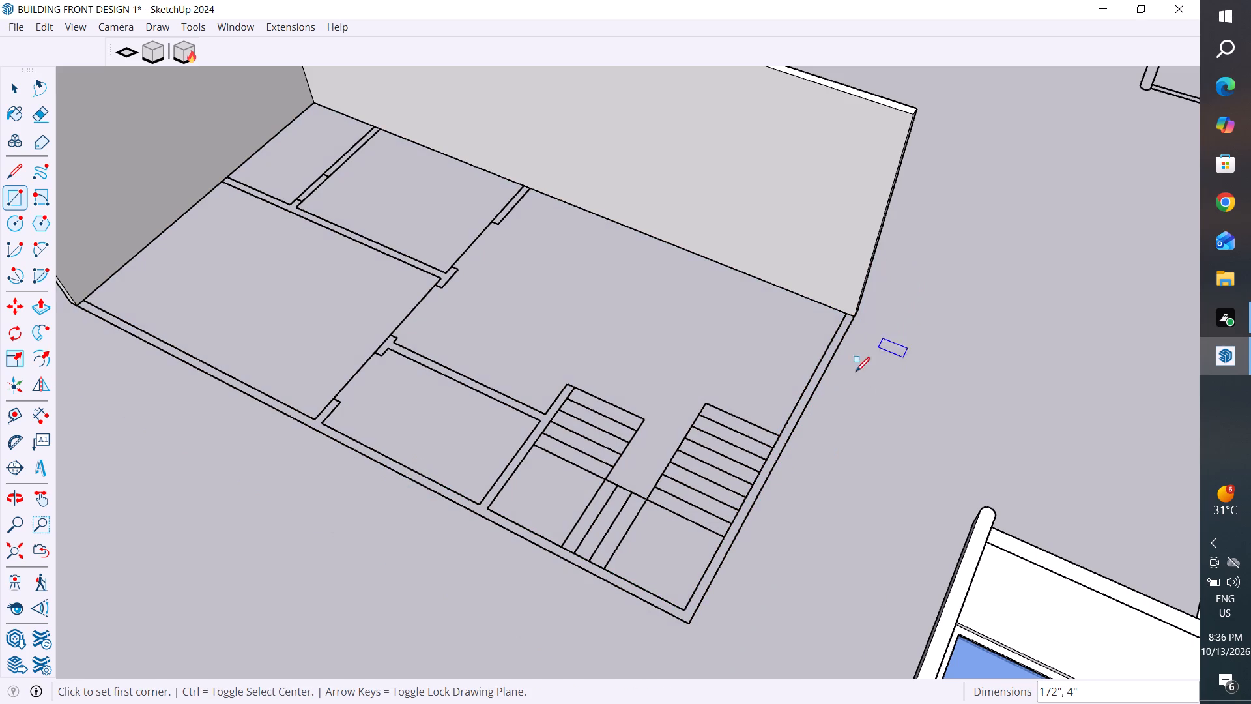
Draw a 4" by 332" rectangle over the long outer wall strip on the staircase side, from the raised short wall to the corner.
click(84, 300)
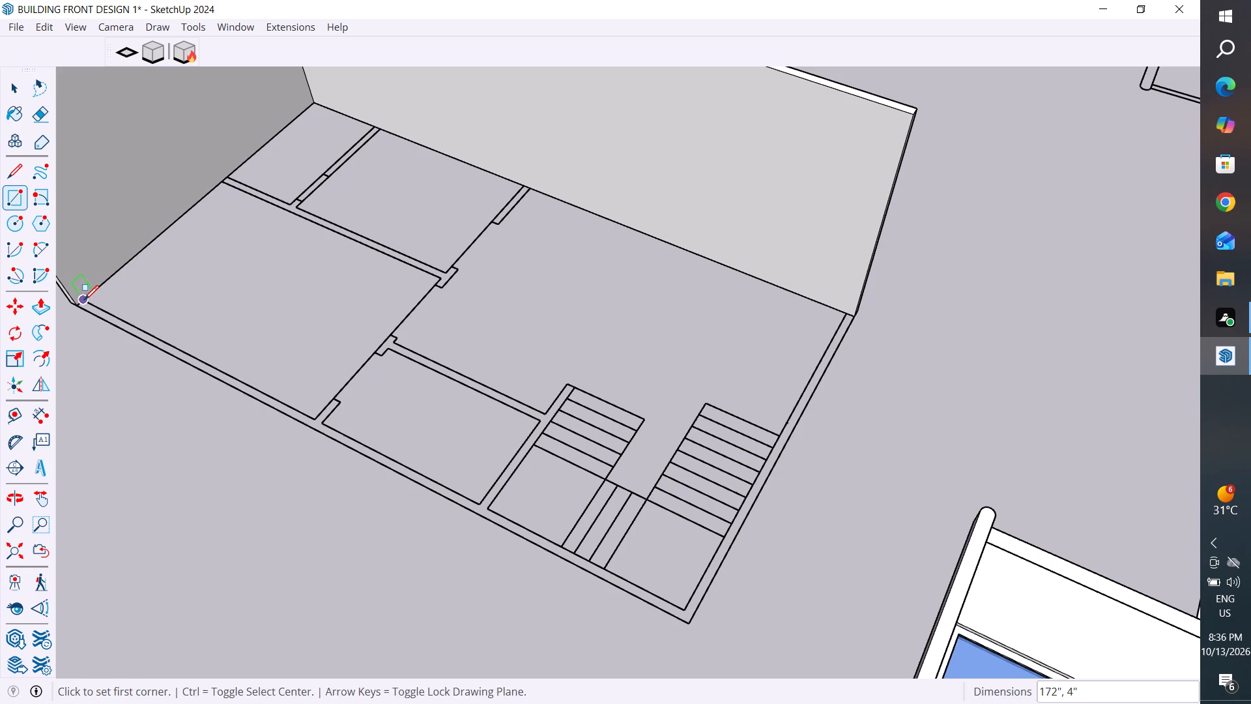
click(687, 624)
click(689, 624)
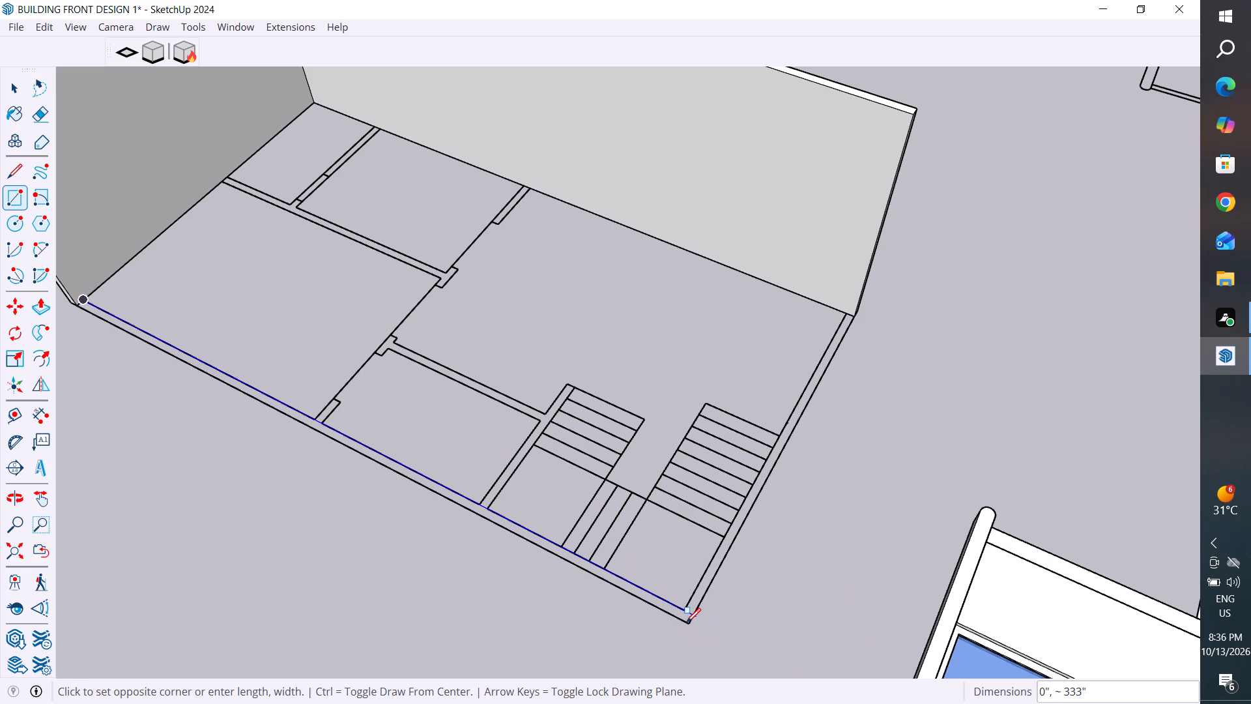
click(686, 623)
scroll(685, 630, up, 15)
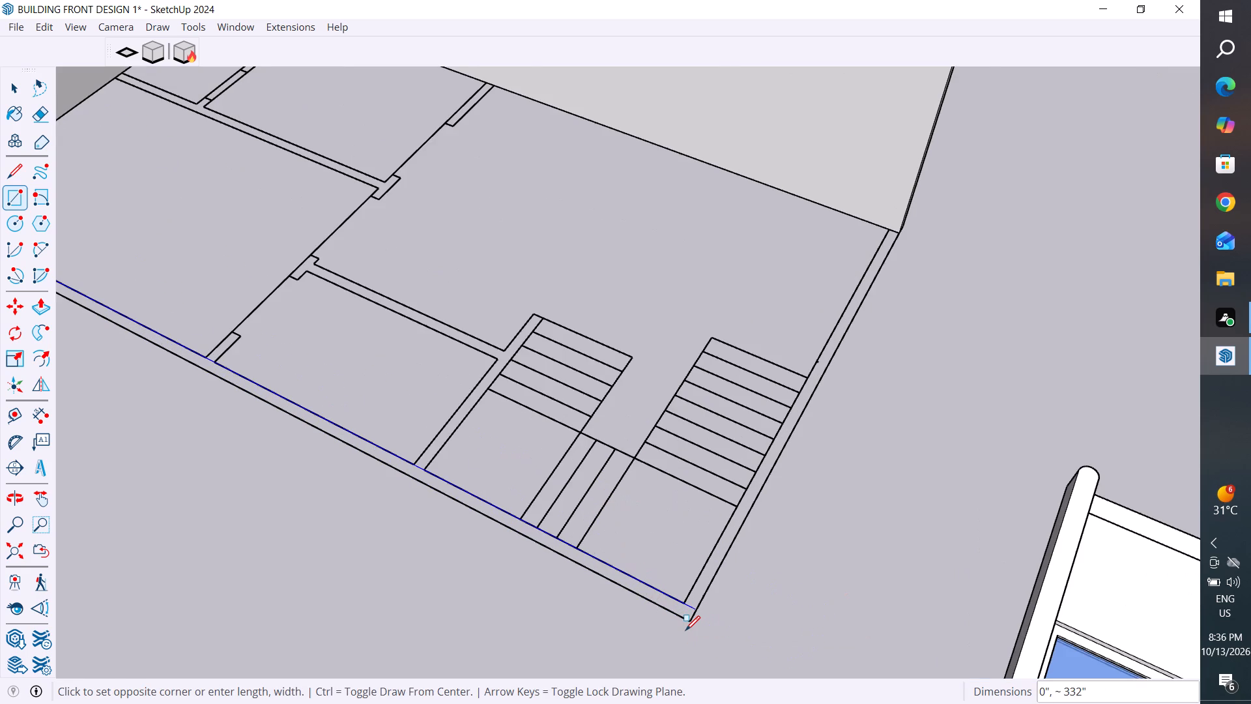
scroll(685, 630, up, 8)
click(700, 600)
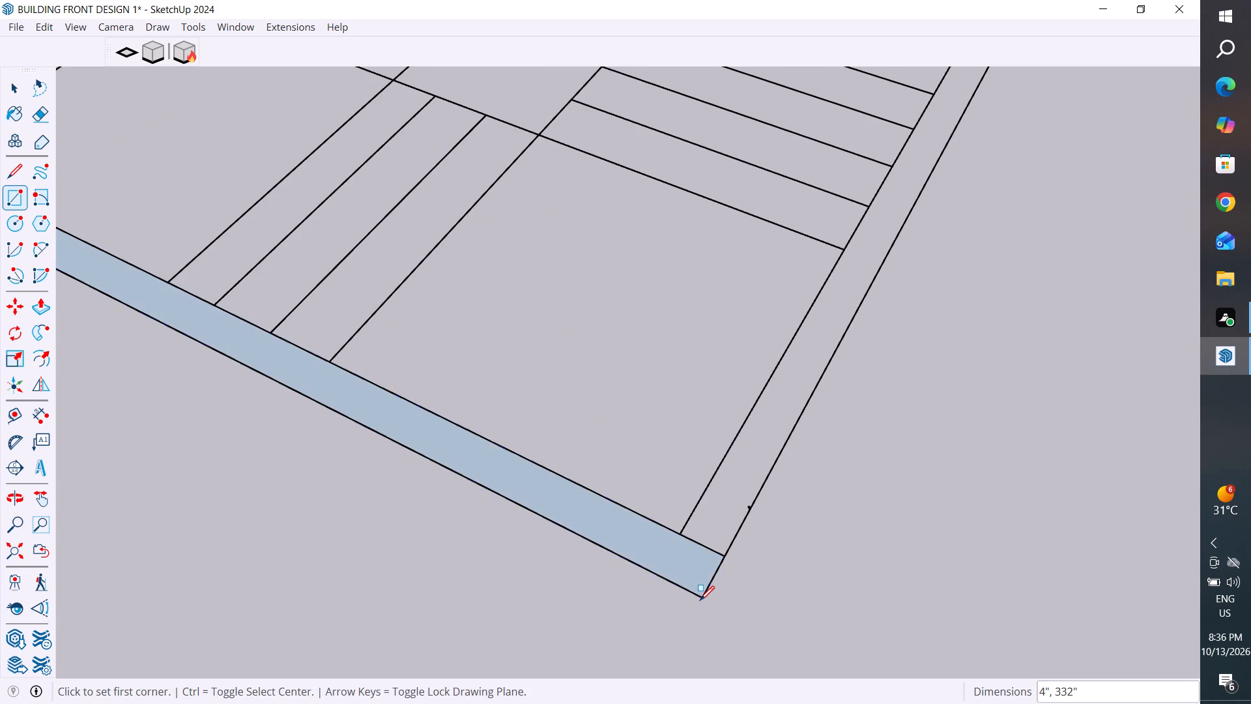
click(12, 83)
Push/Pull the new staircase-side wall strip upward alongside the raised short wall.
scroll(656, 566, down, 5)
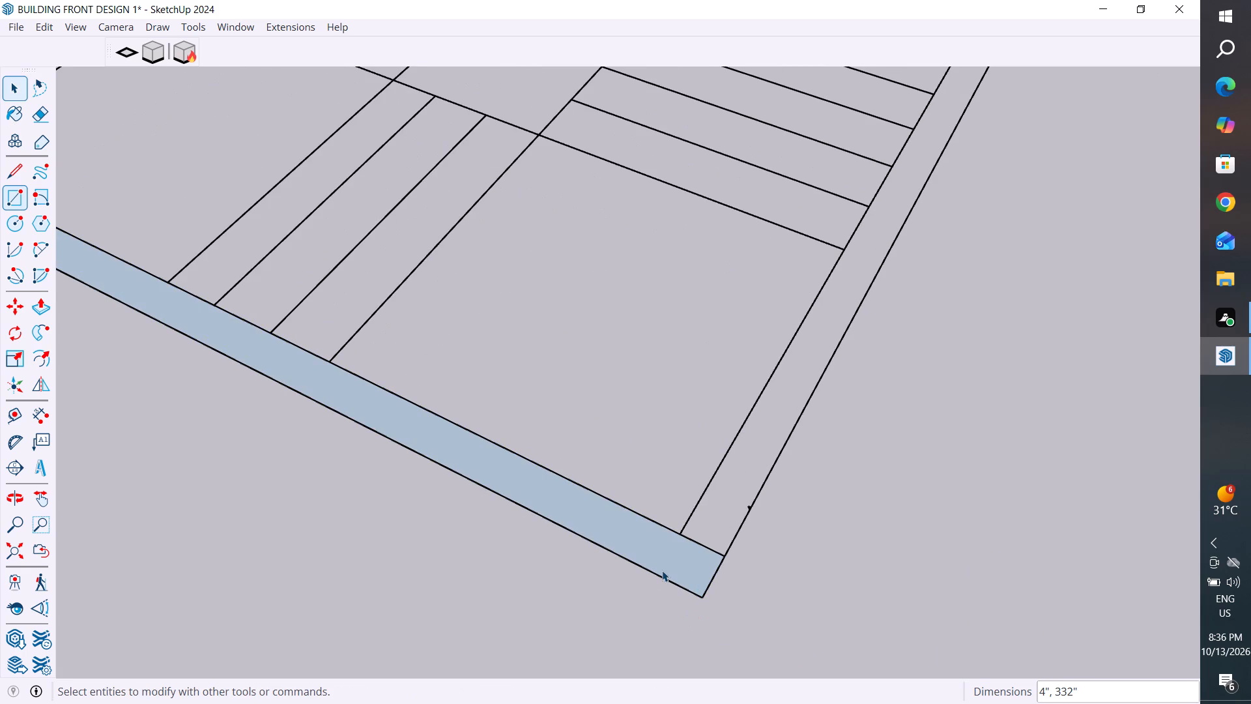
scroll(662, 570, down, 9)
scroll(876, 468, down, 7)
middle_drag(915, 480, 904, 502)
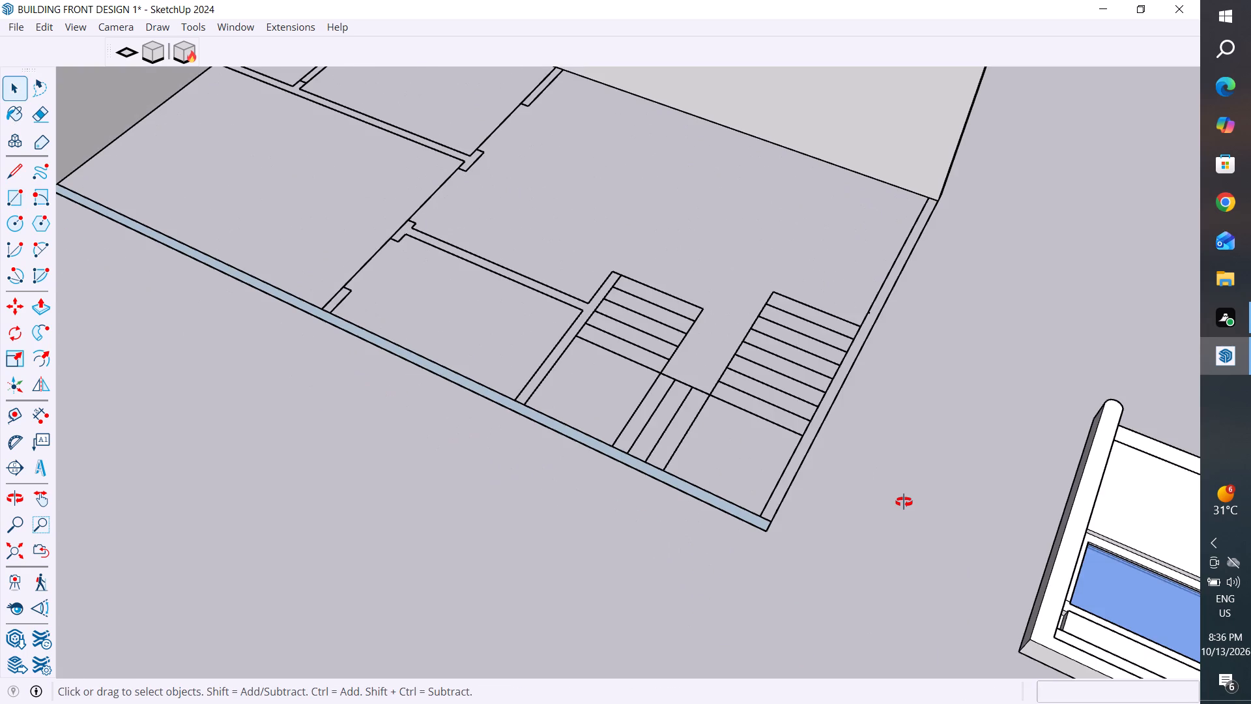
middle_drag(904, 502, 796, 542)
scroll(796, 542, down, 8)
middle_drag(837, 562, 811, 347)
scroll(738, 611, down, 3)
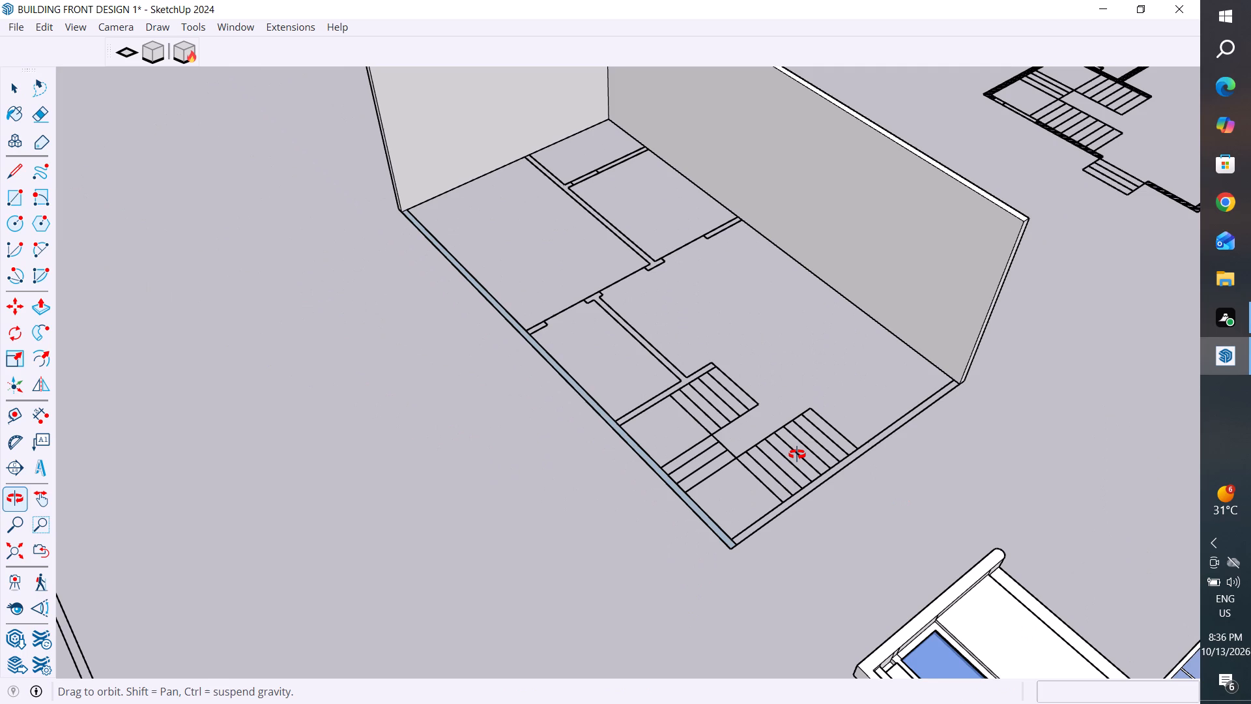
scroll(797, 454, down, 2)
scroll(859, 334, up, 3)
scroll(525, 480, up, 8)
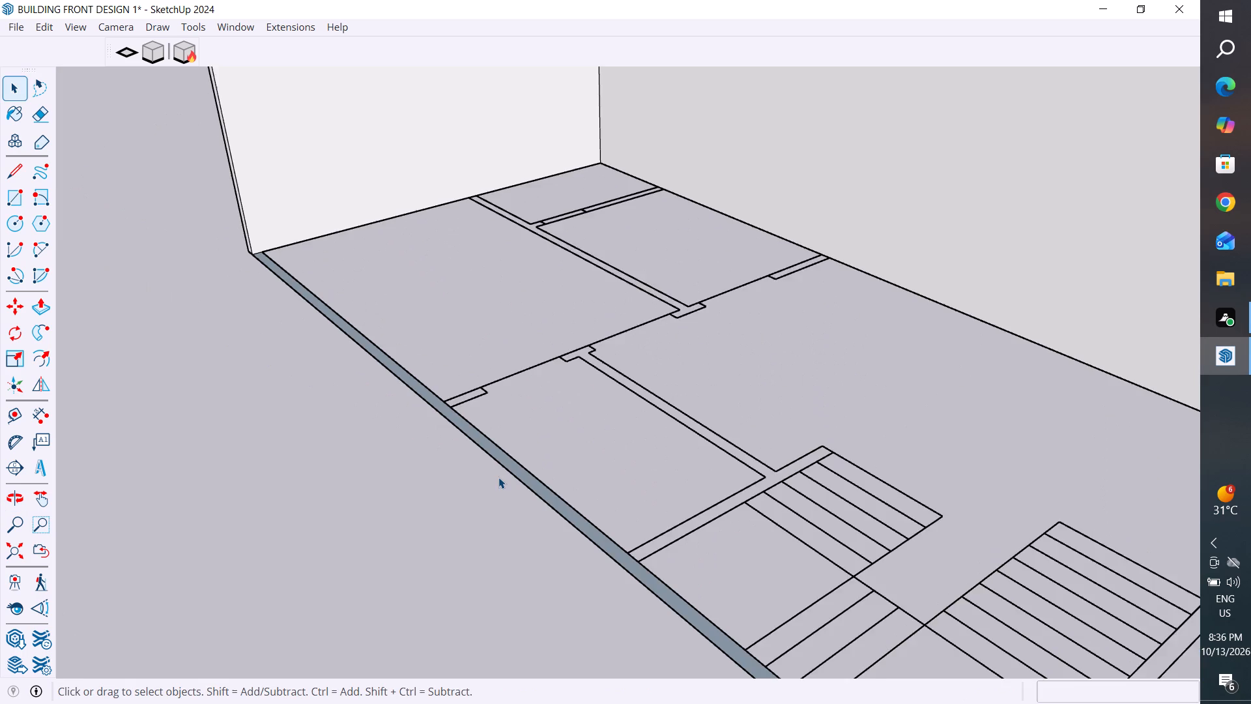
click(38, 314)
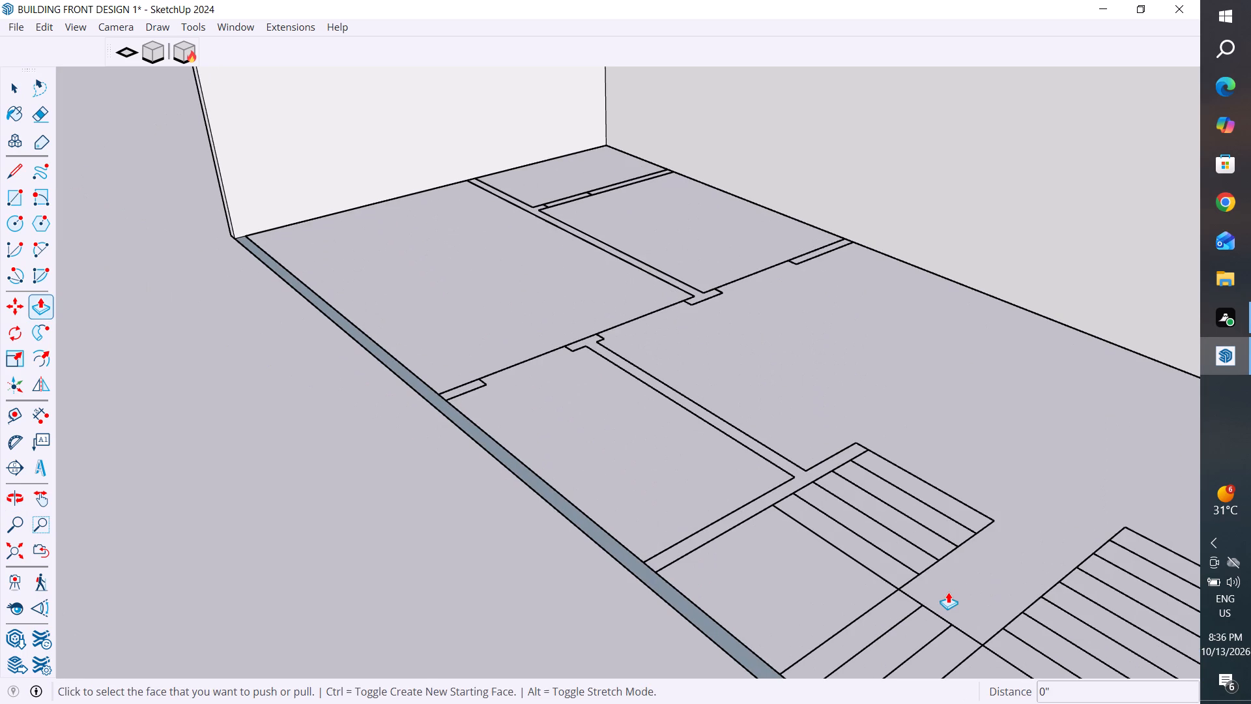
middle_drag(636, 476, 948, 592)
scroll(670, 435, down, 5)
middle_drag(689, 473, 666, 434)
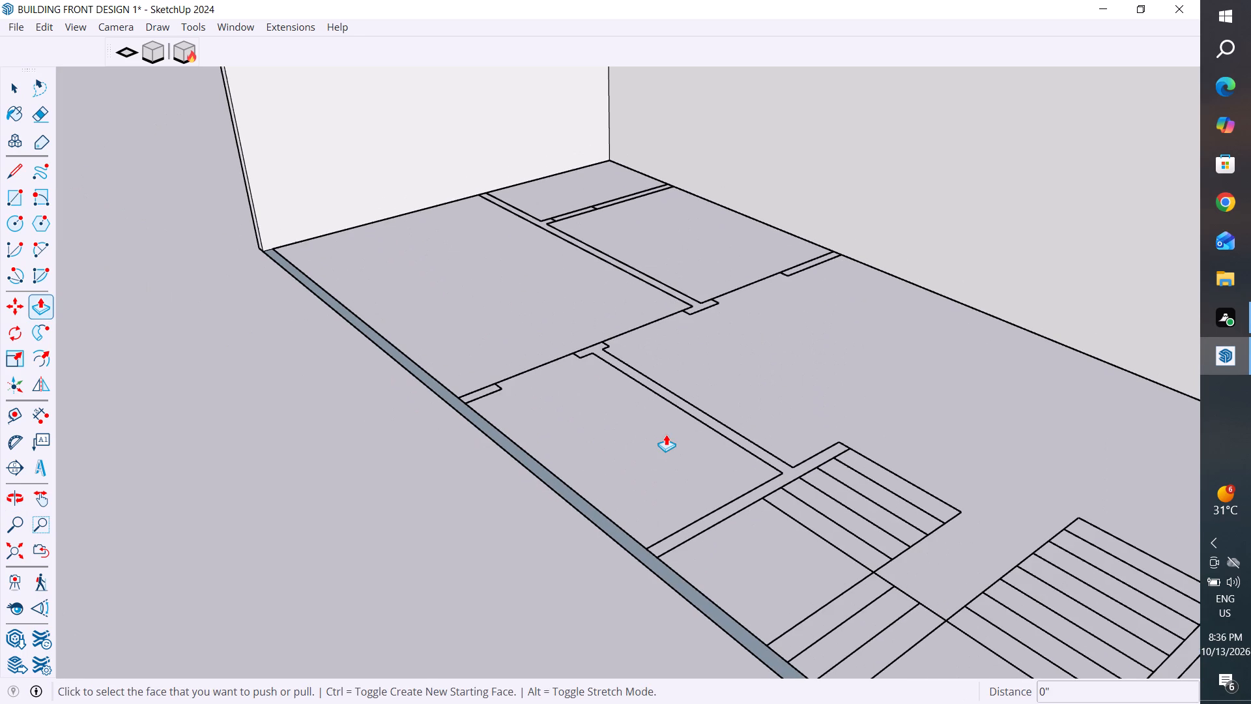
middle_drag(666, 434, 869, 577)
scroll(507, 456, up, 6)
scroll(427, 405, up, 4)
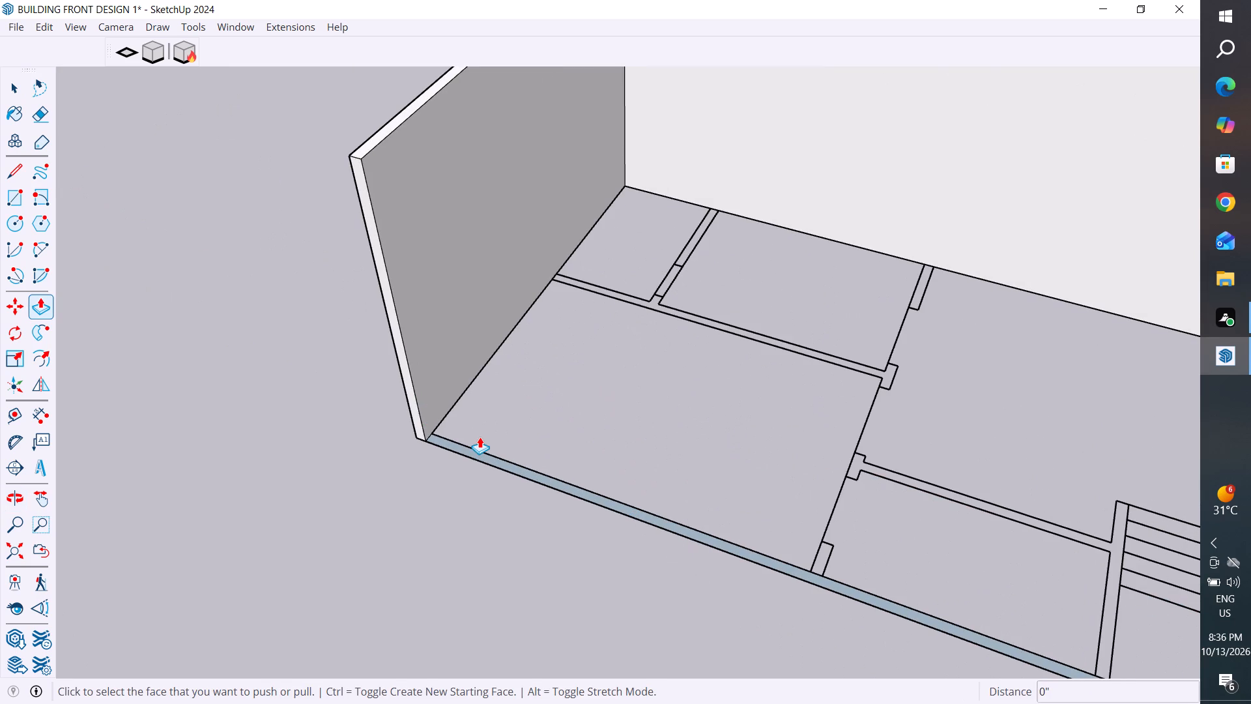
click(514, 469)
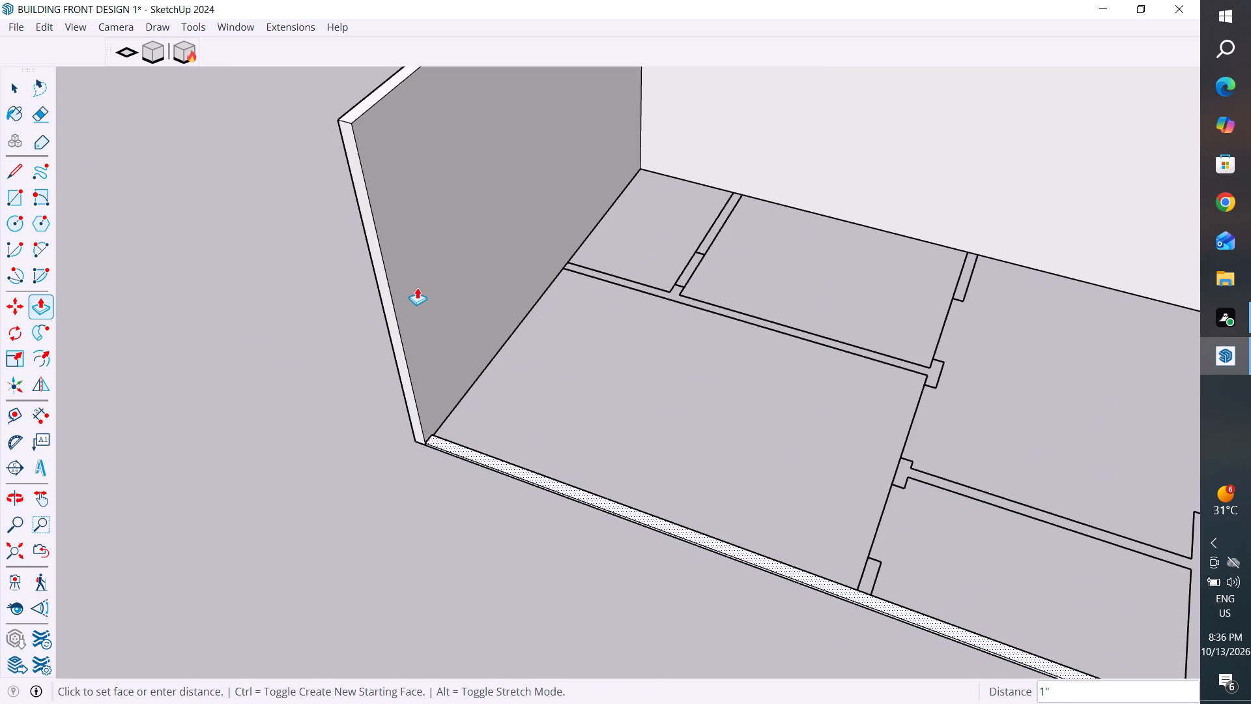
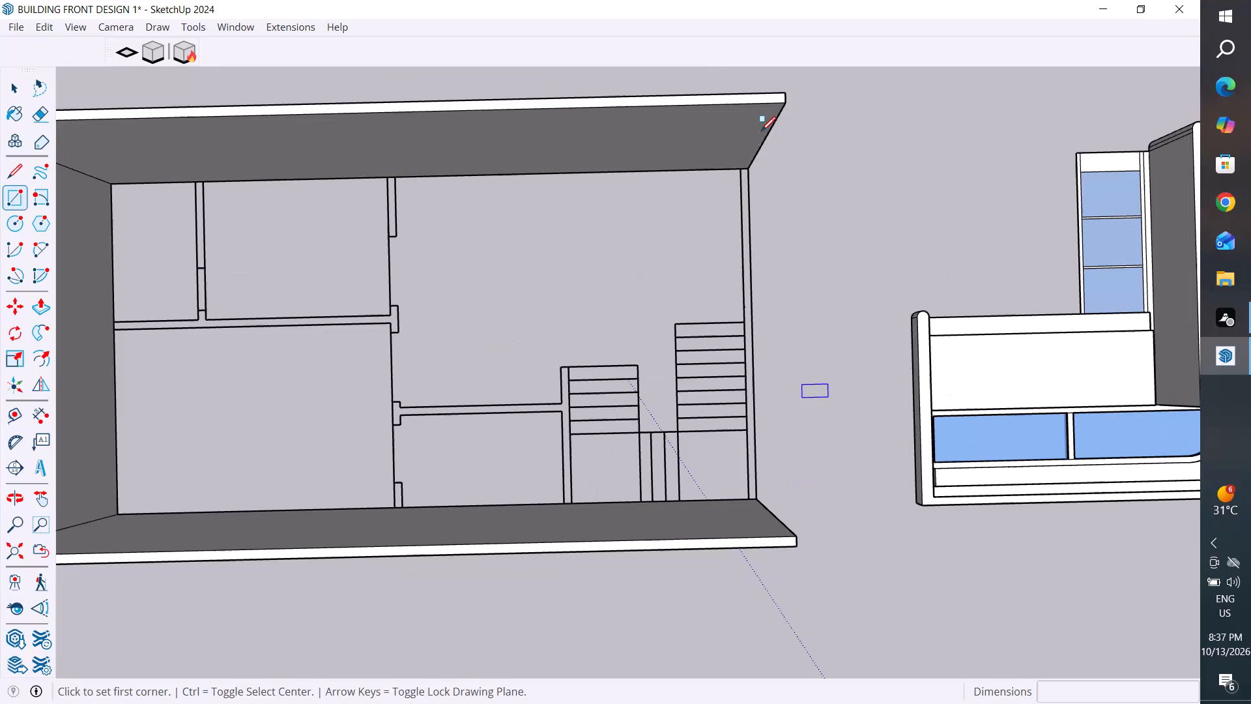
Draw a 172" by 4" rectangle over the end-wall strip closing the open side between the two long walls.
click(739, 168)
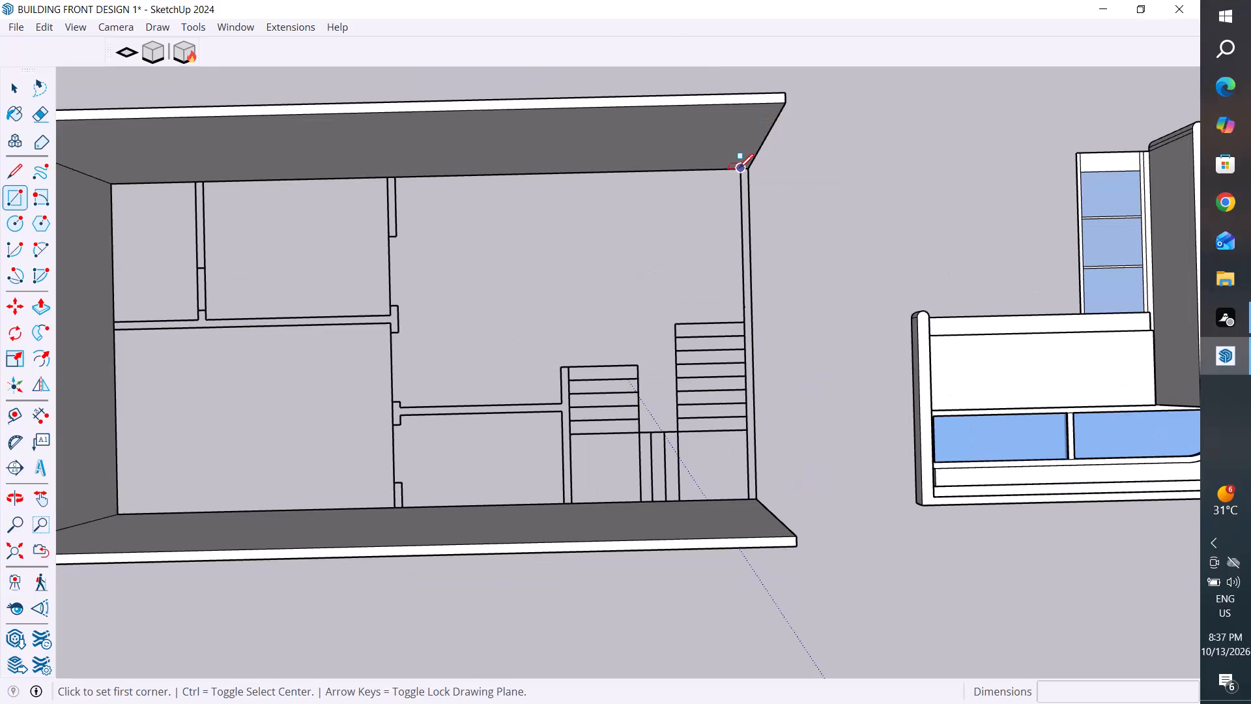
click(756, 501)
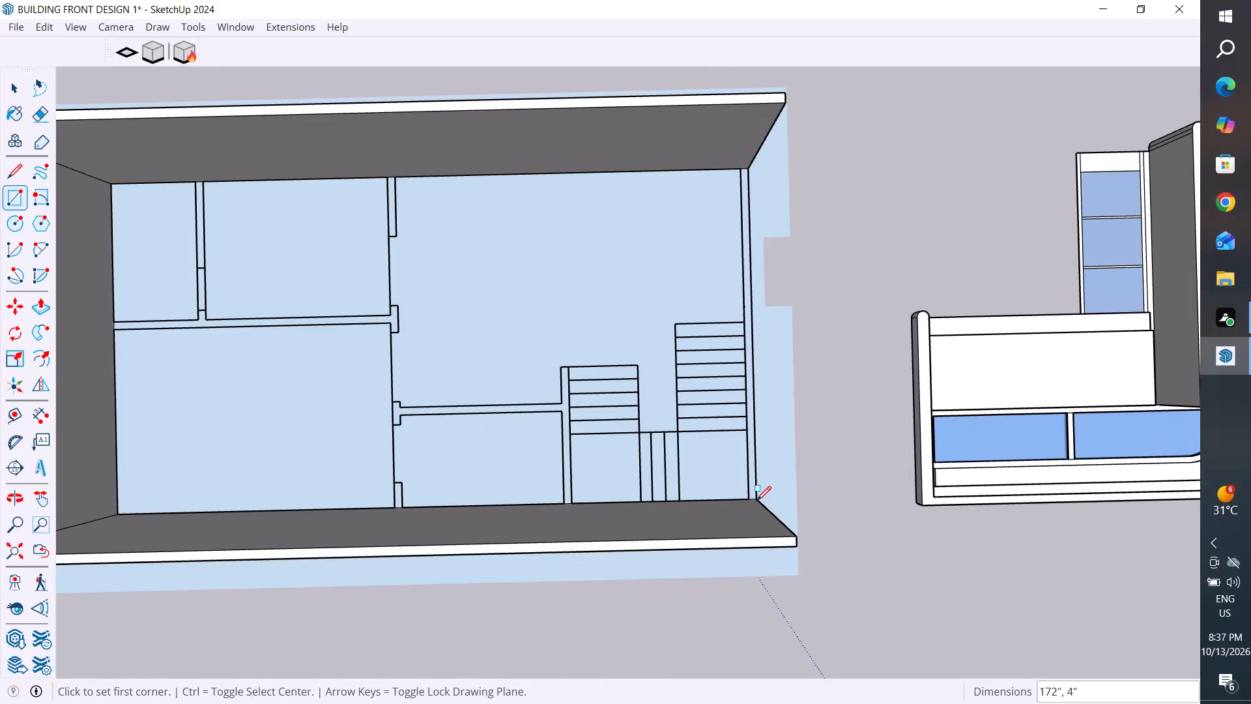
Delete the unwanted floor face and the two extra faces outside the walls, keeping only the end-wall strip filled.
click(13, 92)
click(556, 287)
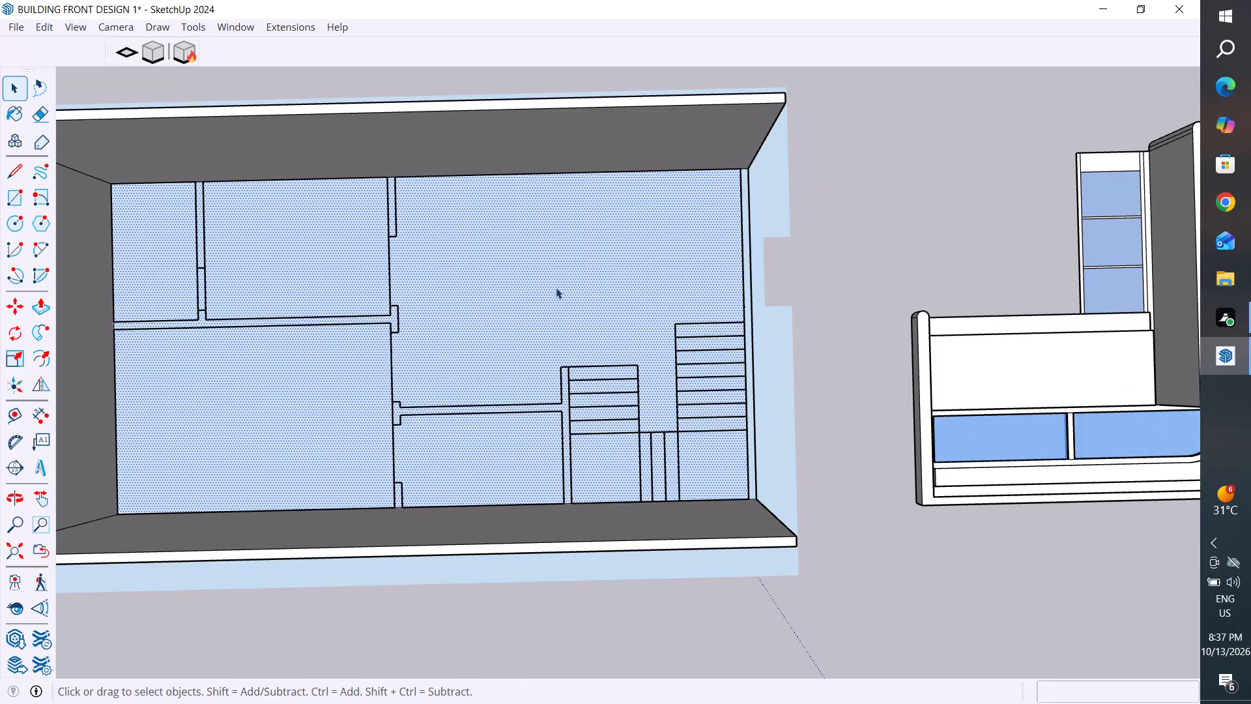
key(Delete)
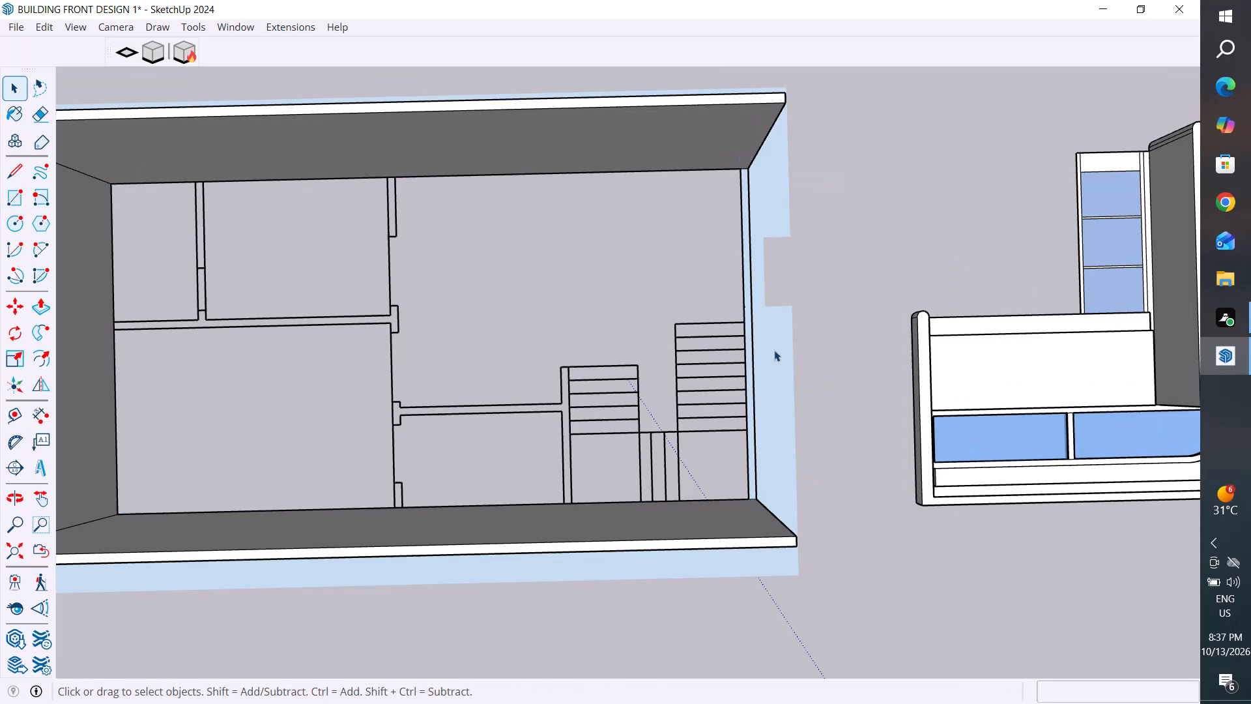
click(774, 350)
key(Delete)
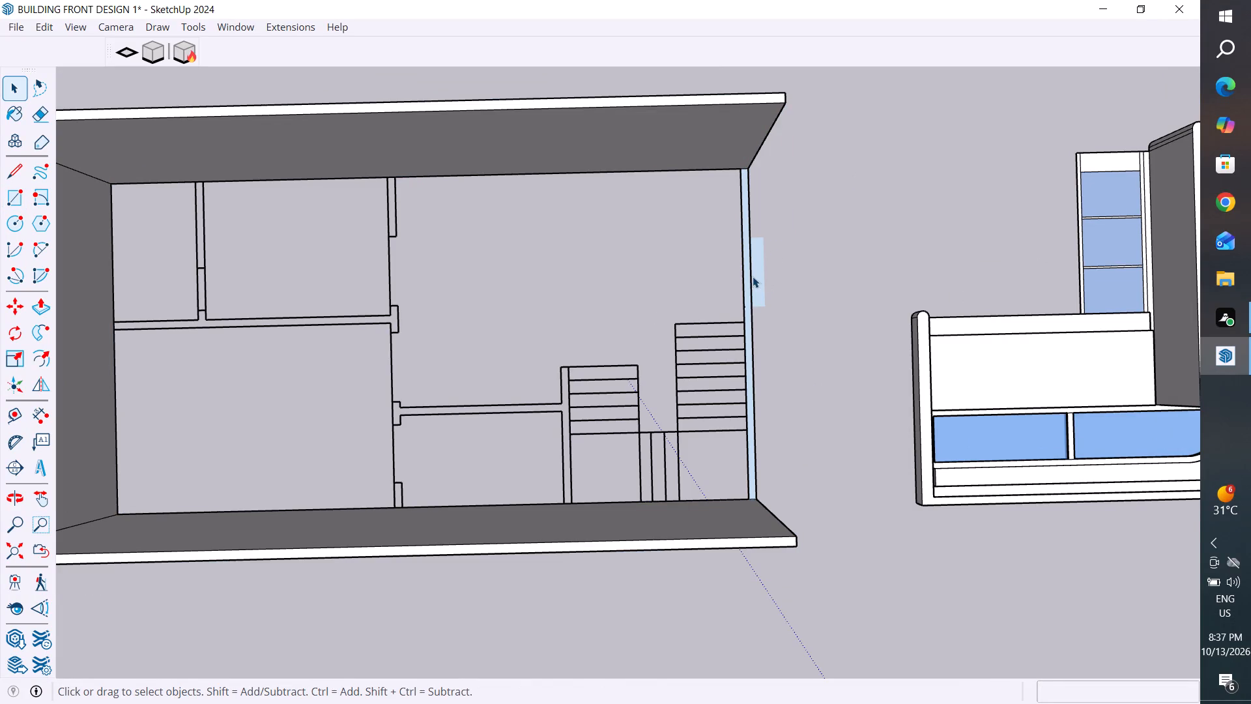
click(759, 282)
key(Delete)
Extrude the end-wall strip upward 120" to match the height of the adjoining walls.
middle_drag(895, 445, 425, 135)
scroll(745, 388, up, 3)
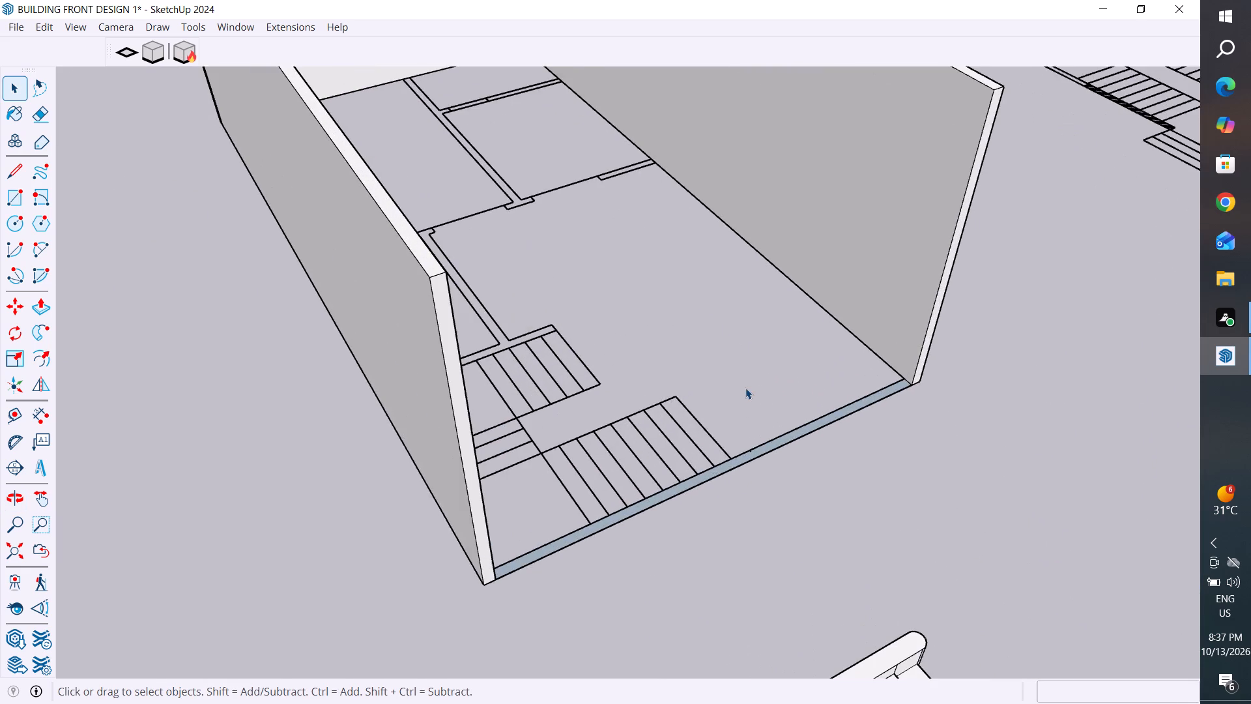
middle_drag(791, 527, 683, 575)
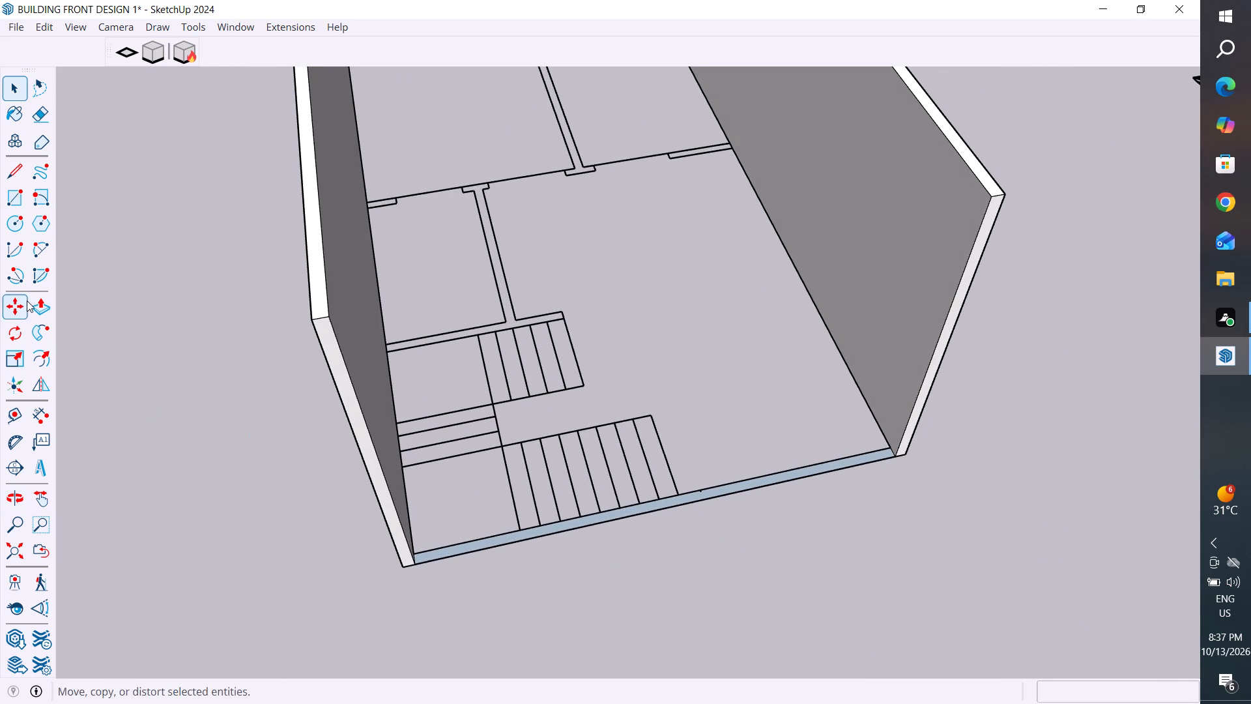
click(37, 308)
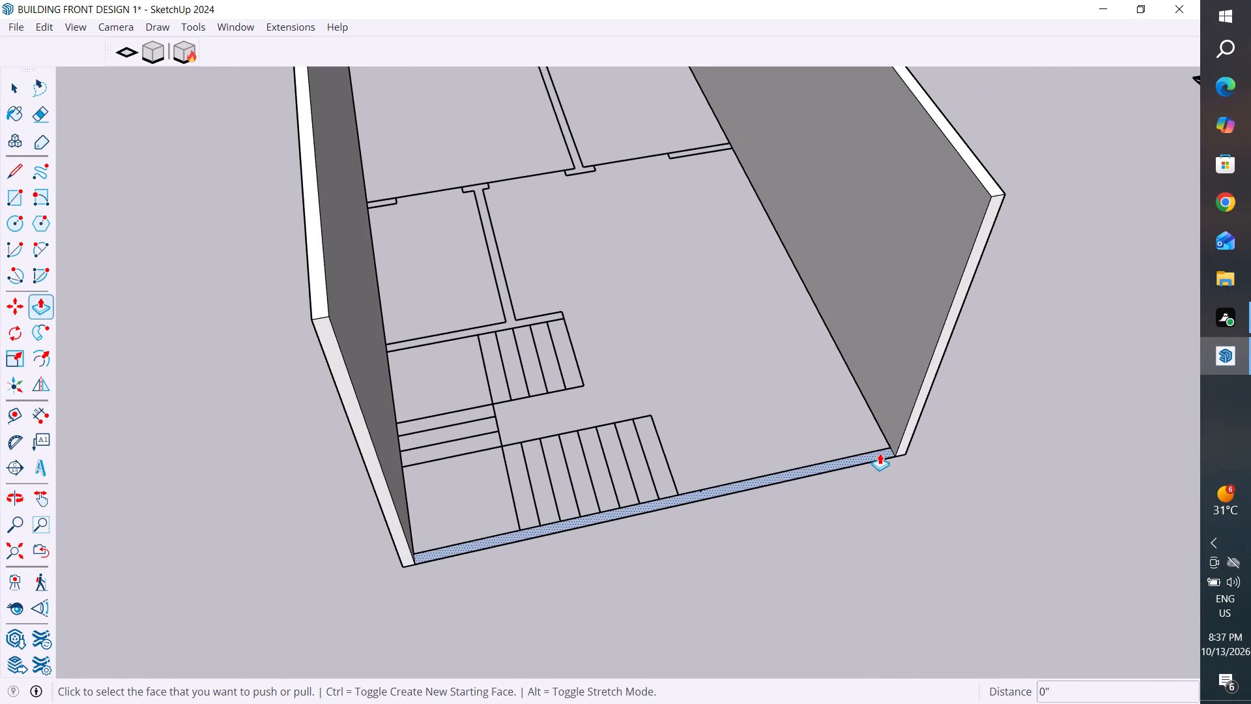
click(880, 453)
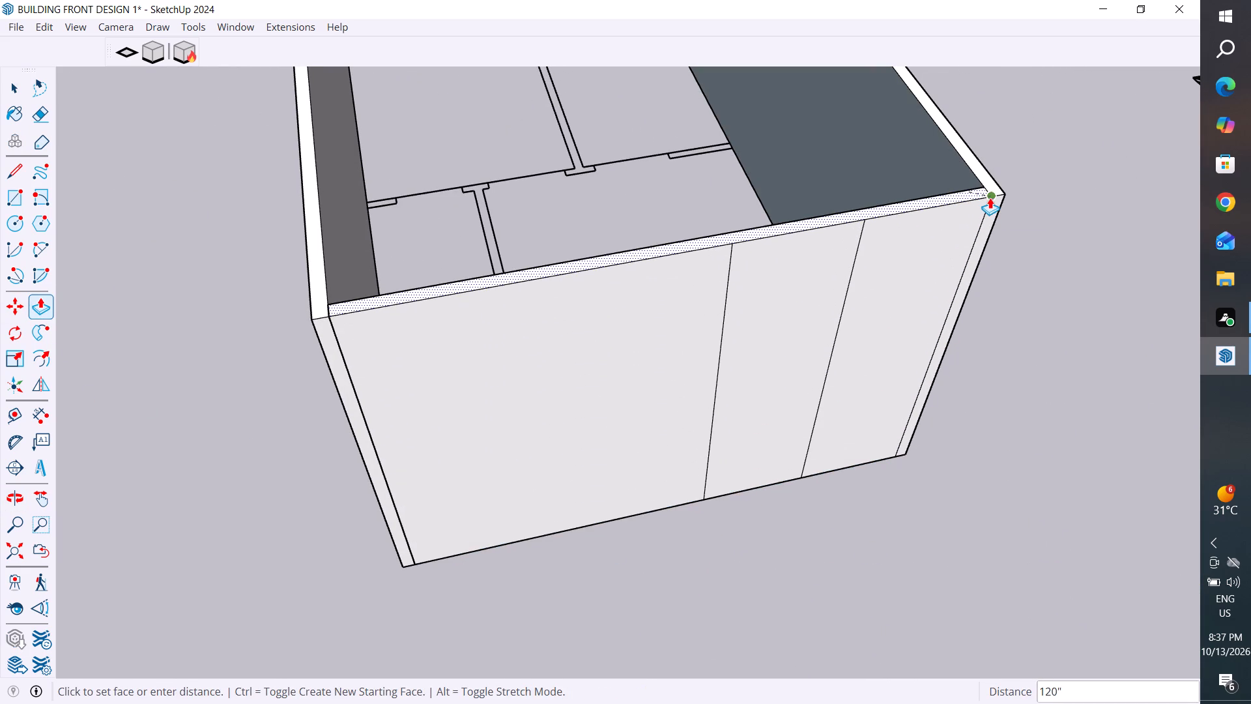
click(990, 198)
Delete the two stray vertical edges dividing the outer face of the new end wall.
click(12, 94)
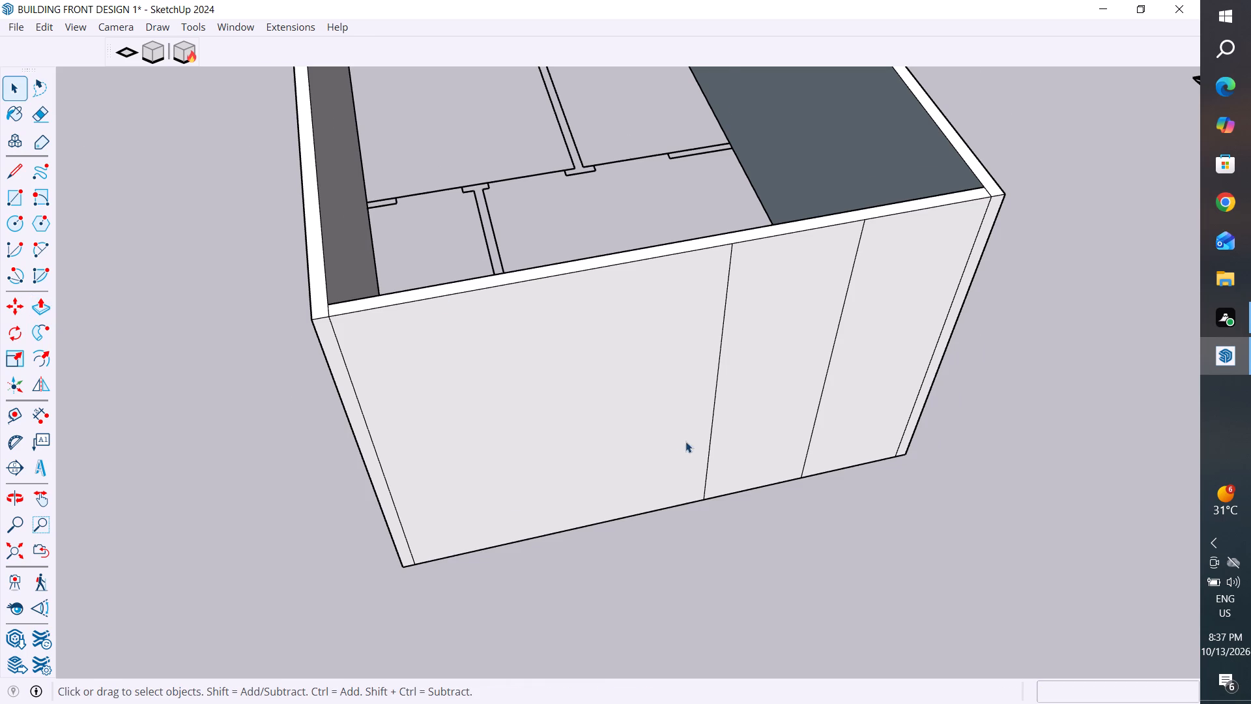
scroll(685, 441, up, 7)
click(734, 443)
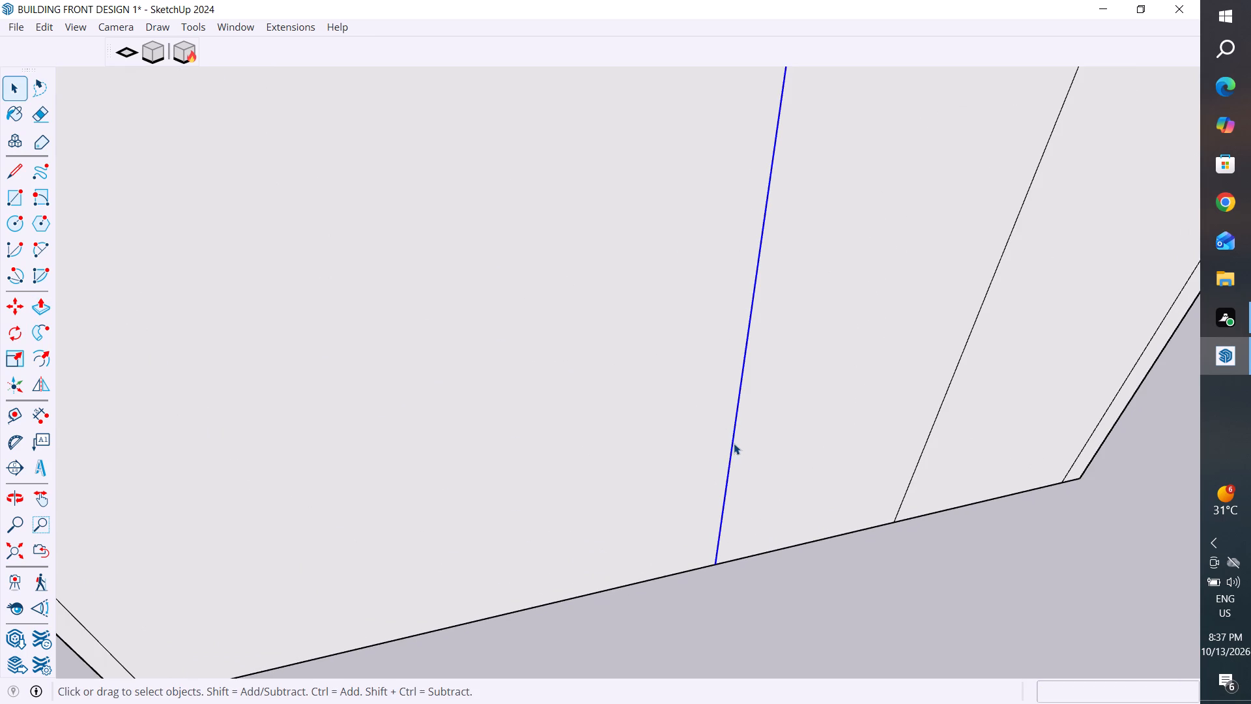
key(Delete)
click(919, 458)
key(Delete)
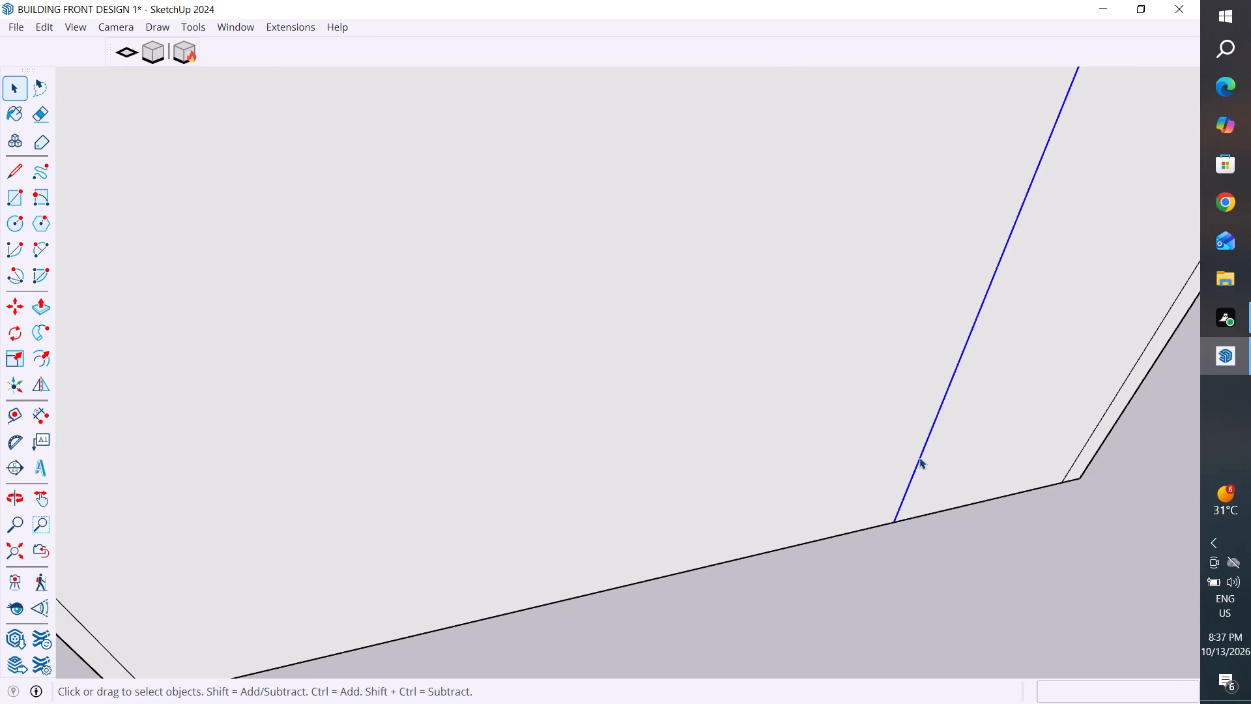
Make a group from all the geometry of the four-walled box and its floor-plan lines.
scroll(878, 484, down, 10)
middle_drag(1005, 519, 886, 647)
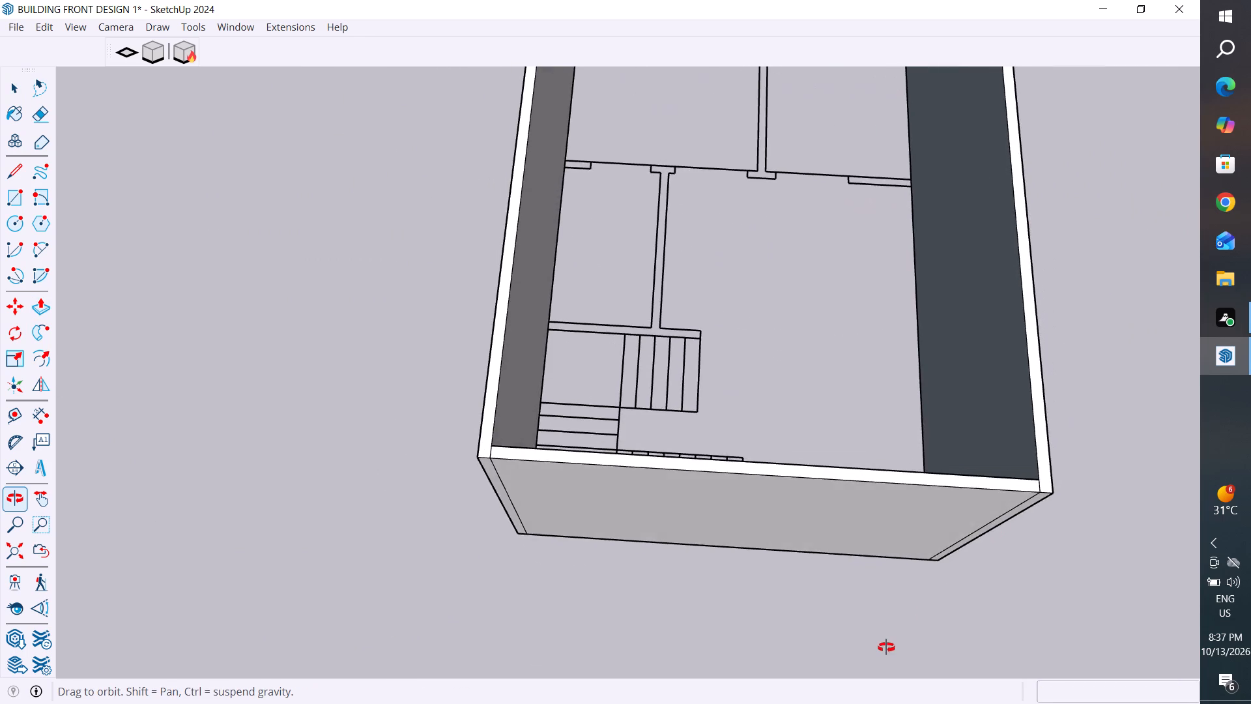
middle_drag(886, 647, 884, 488)
scroll(884, 488, down, 10)
middle_drag(899, 495, 1097, 431)
middle_drag(557, 484, 482, 557)
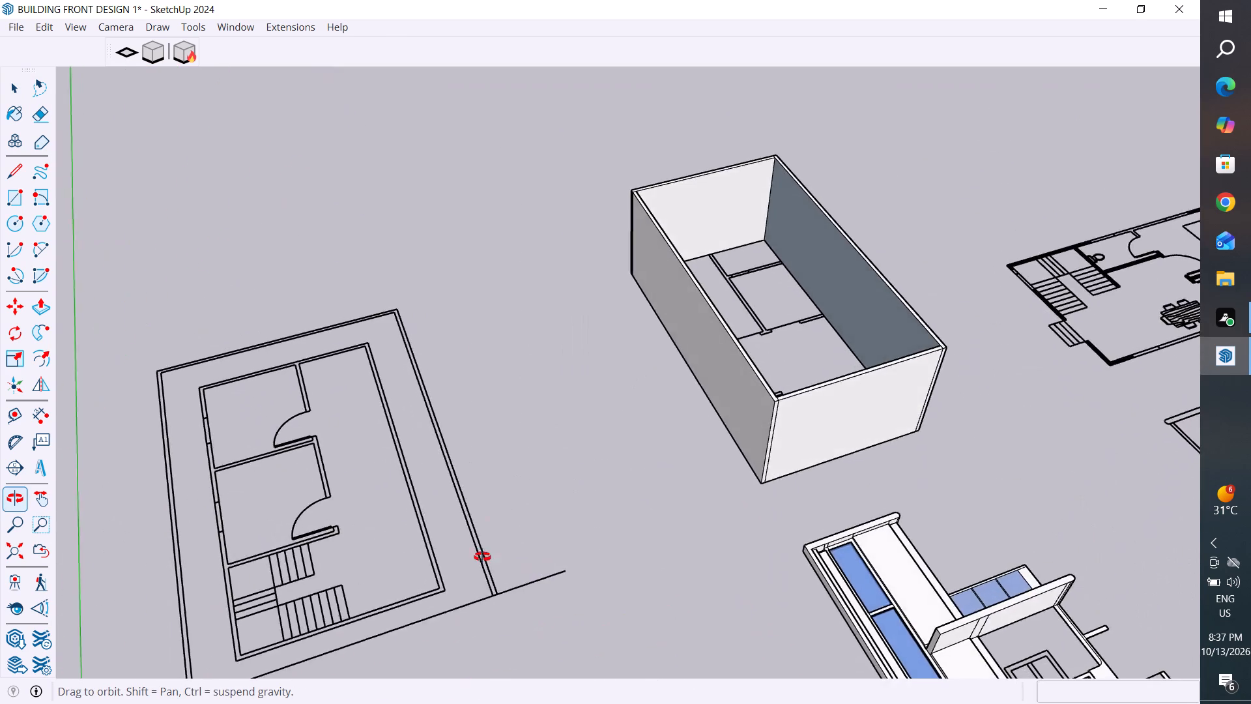
middle_drag(482, 557, 344, 368)
middle_drag(749, 434, 719, 387)
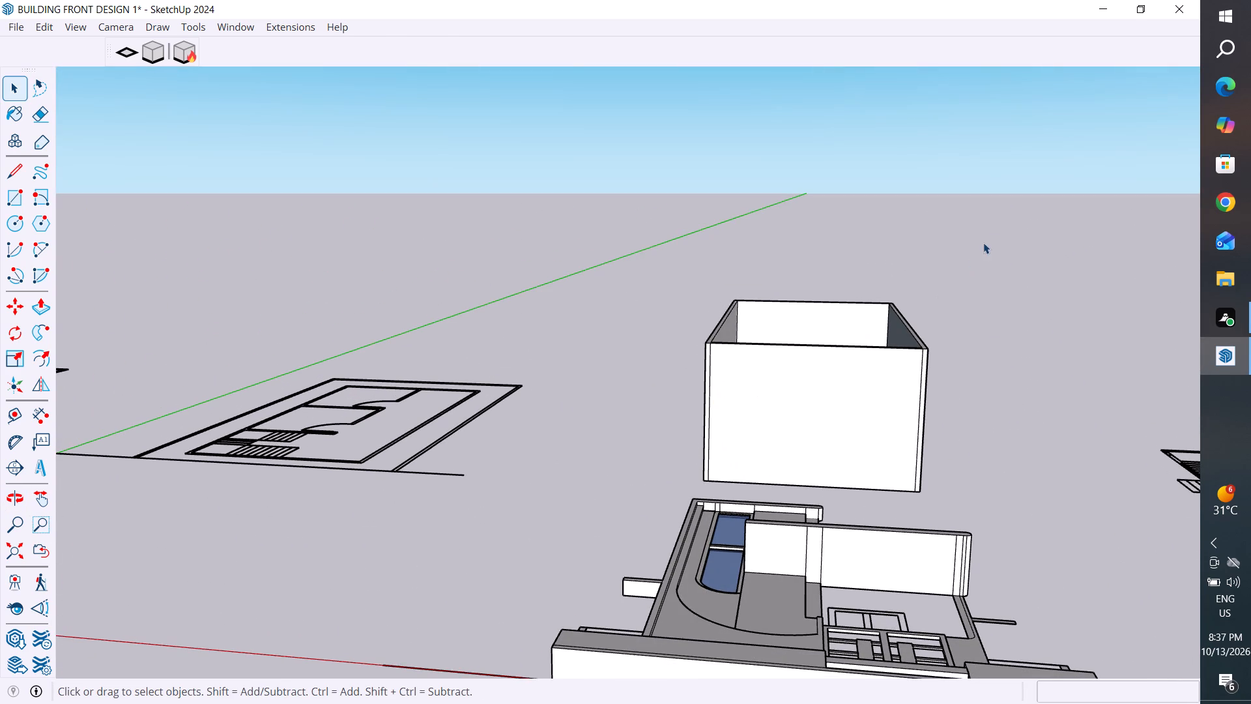
drag(985, 239, 636, 418)
right_click(814, 406)
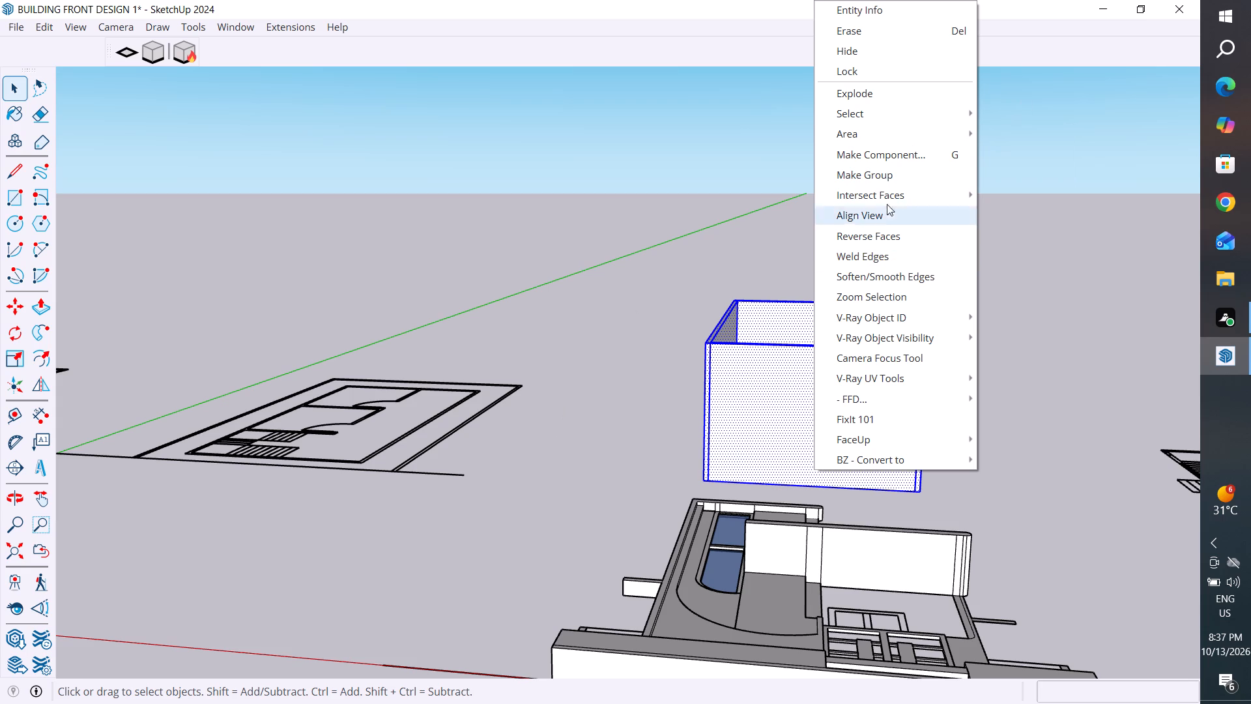
click(893, 171)
click(966, 221)
Make a group from the entire front elevation model lying flat in front of the walled box.
scroll(896, 403, down, 4)
middle_drag(905, 409, 893, 127)
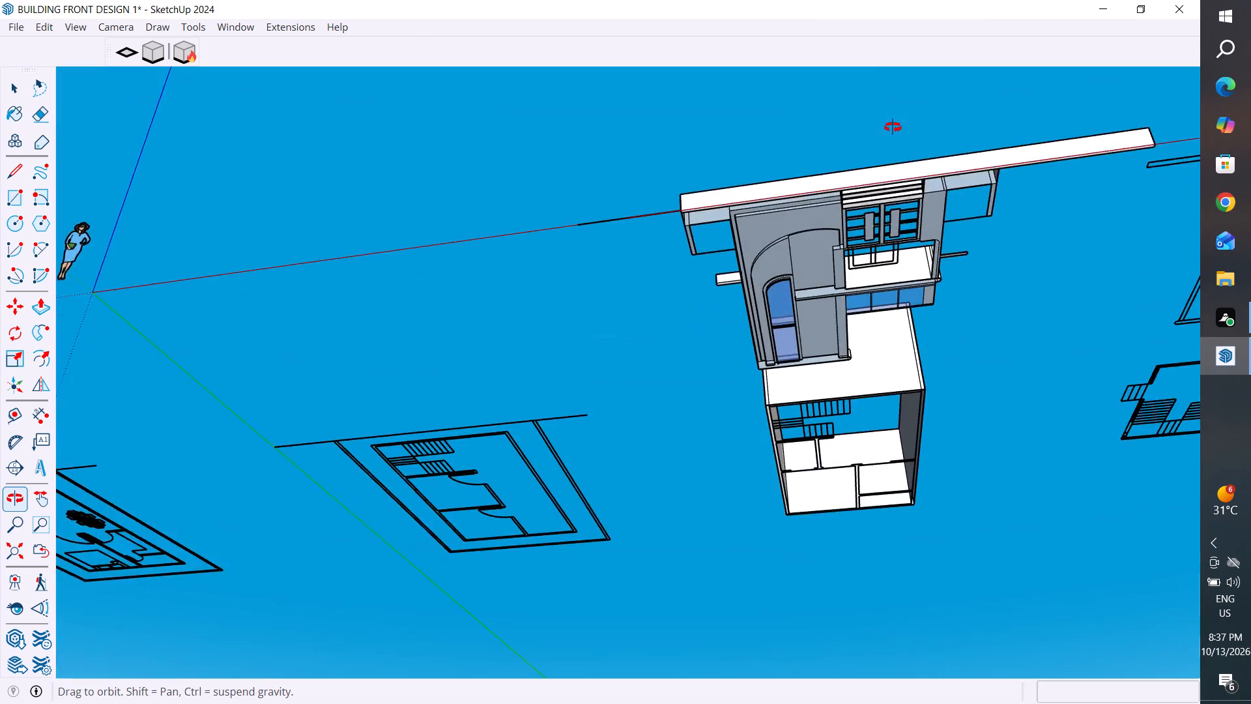
middle_drag(893, 127, 910, 604)
scroll(835, 315, down, 4)
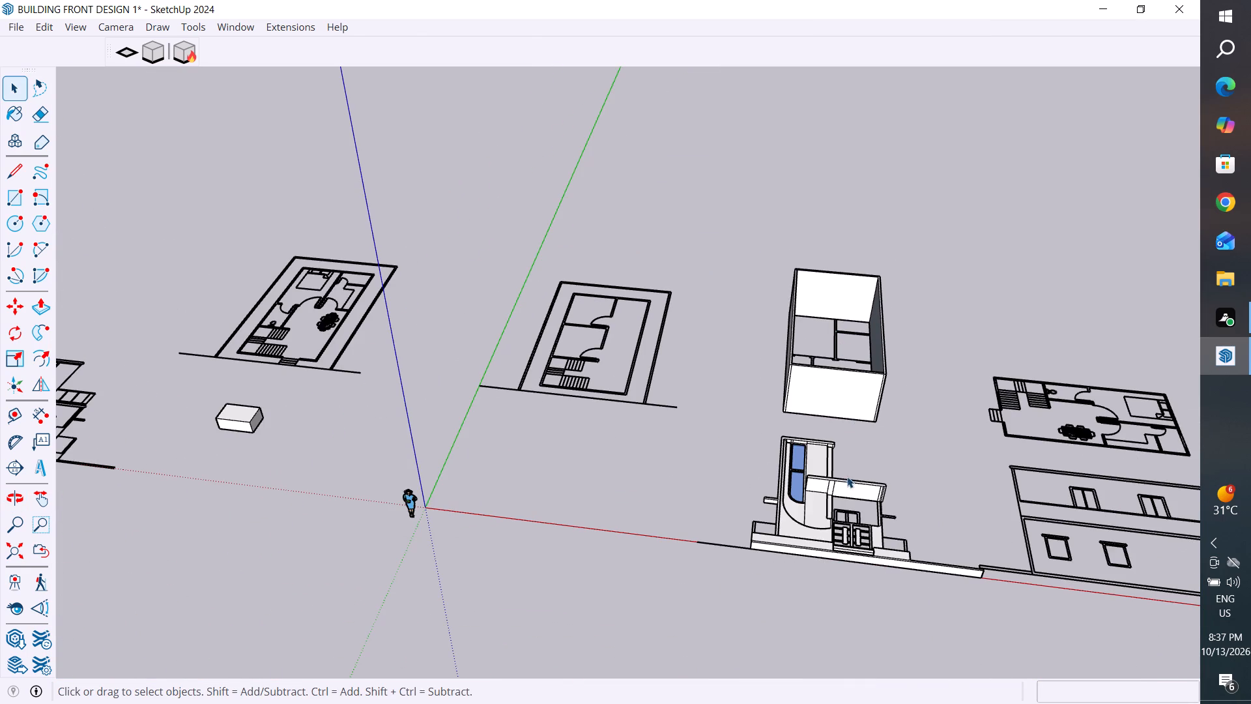
middle_drag(886, 413, 922, 425)
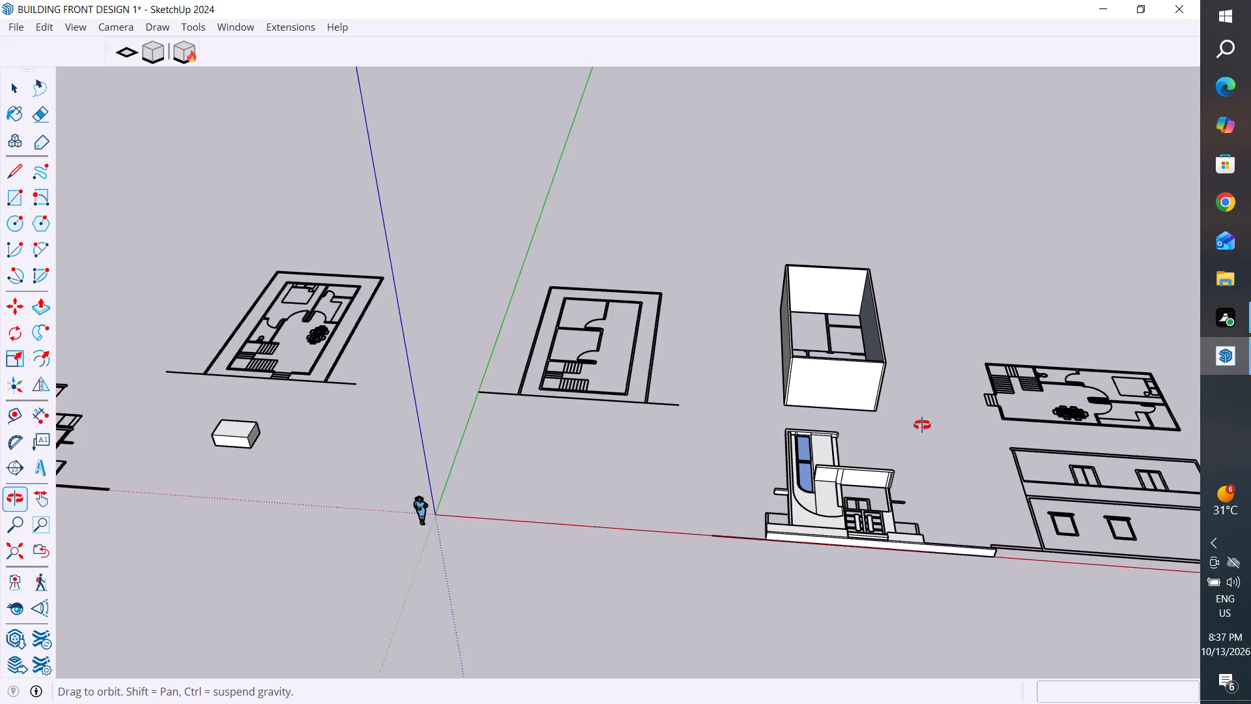
middle_drag(922, 425, 942, 508)
scroll(812, 557, up, 3)
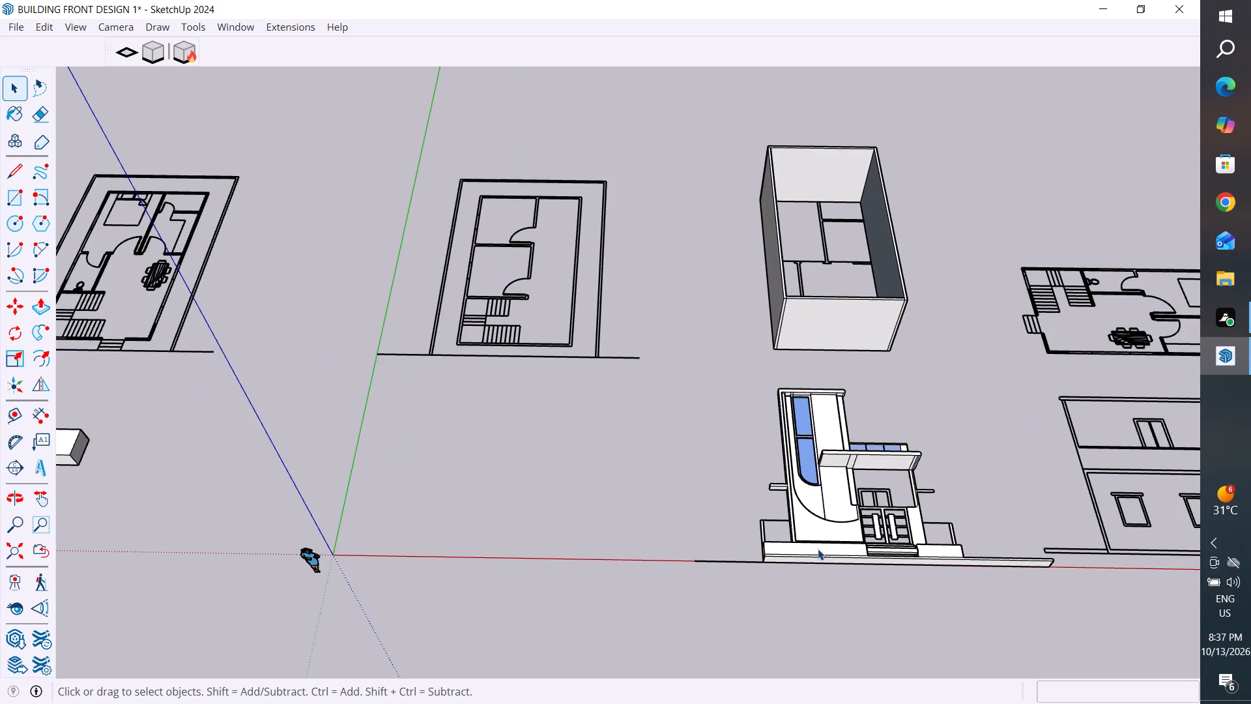
scroll(822, 536, up, 3)
click(830, 525)
scroll(729, 606, down, 1)
middle_drag(892, 523, 801, 453)
scroll(1026, 478, down, 5)
middle_drag(983, 548, 1015, 596)
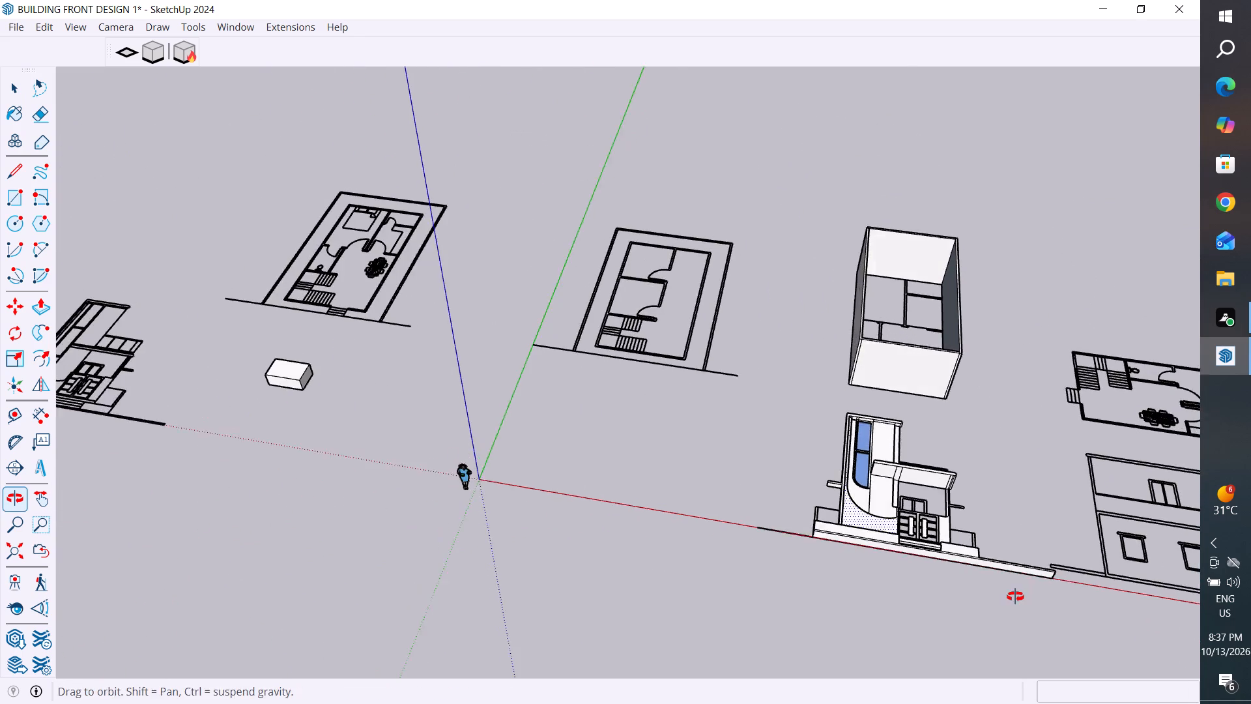
middle_drag(1015, 596, 1026, 604)
drag(996, 381, 998, 426)
drag(1007, 392, 784, 561)
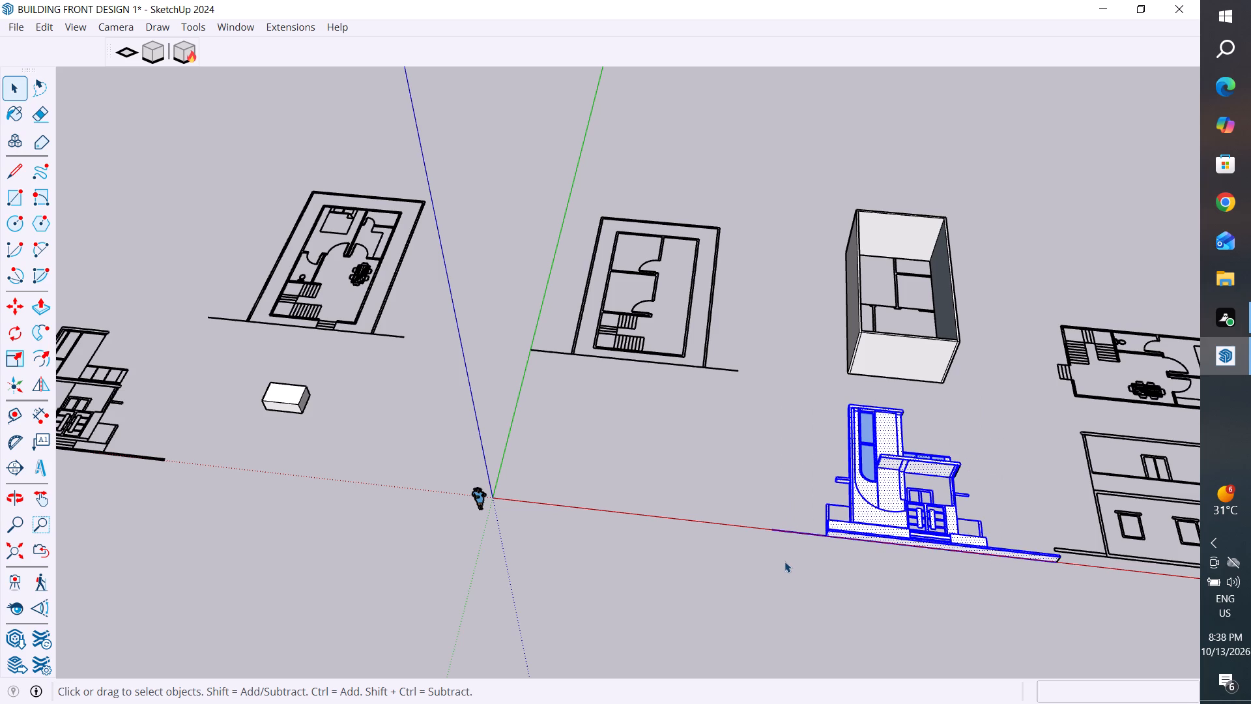
right_click(872, 503)
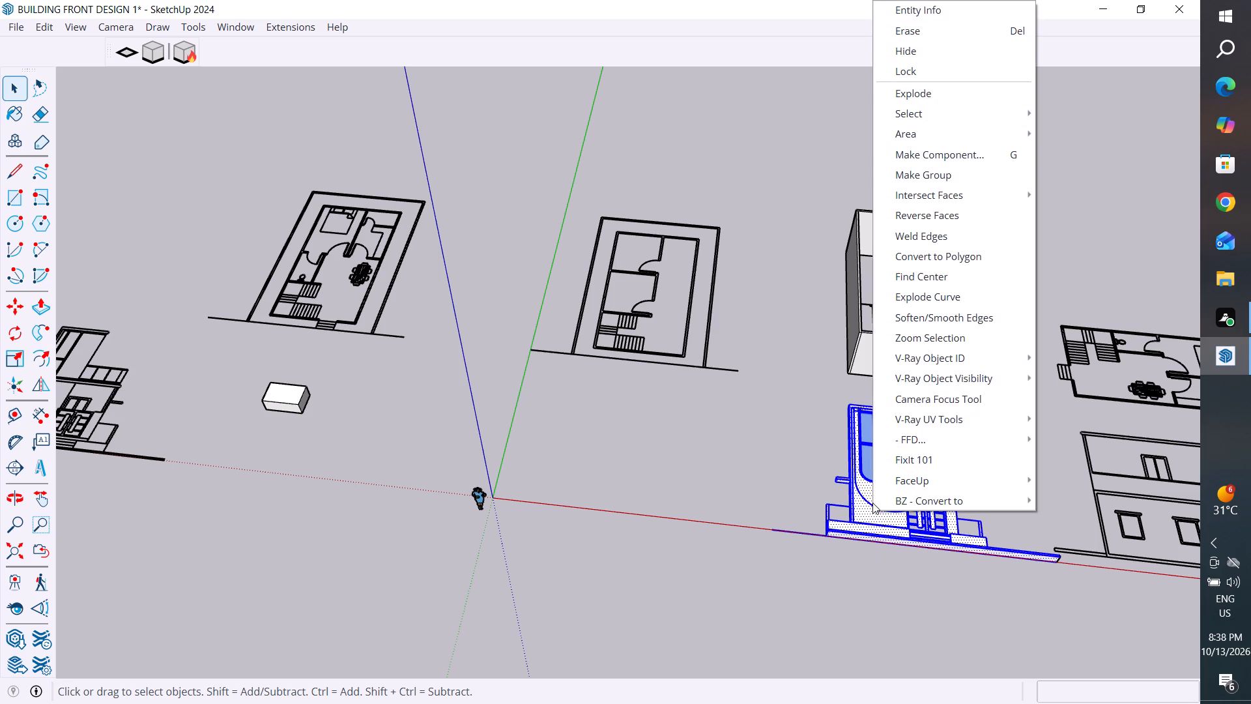
click(933, 175)
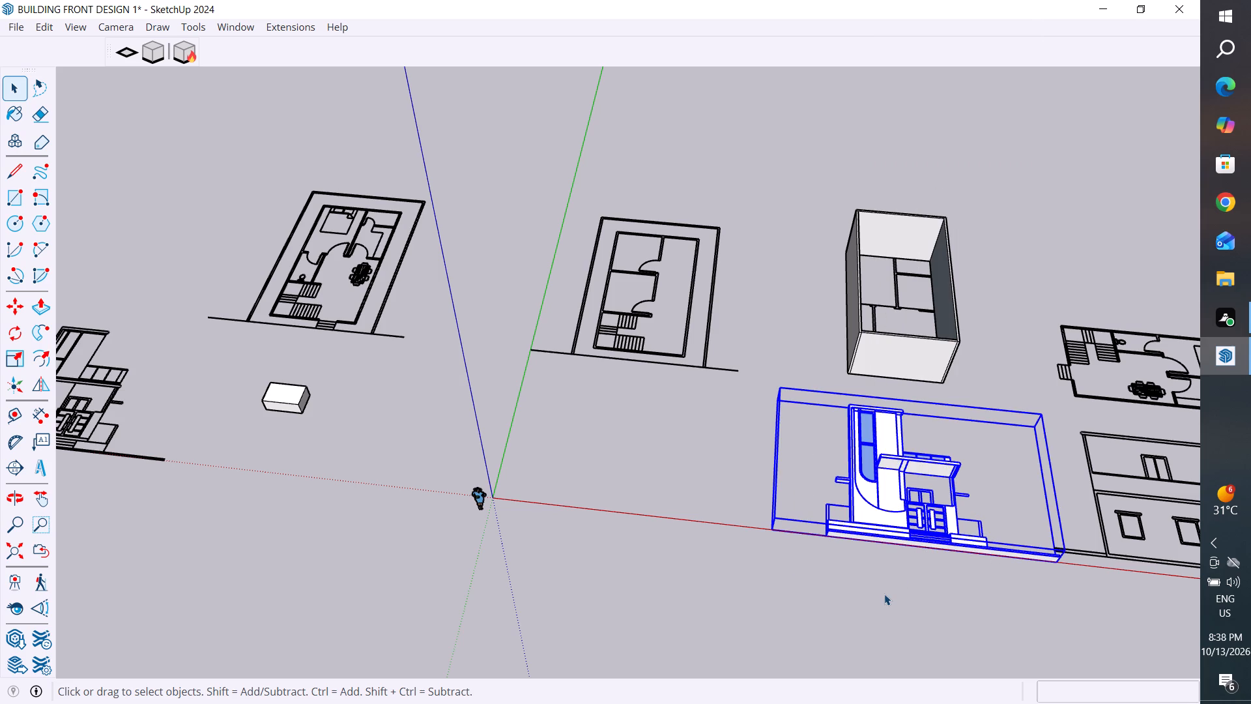
middle_drag(631, 624, 1132, 590)
click(959, 421)
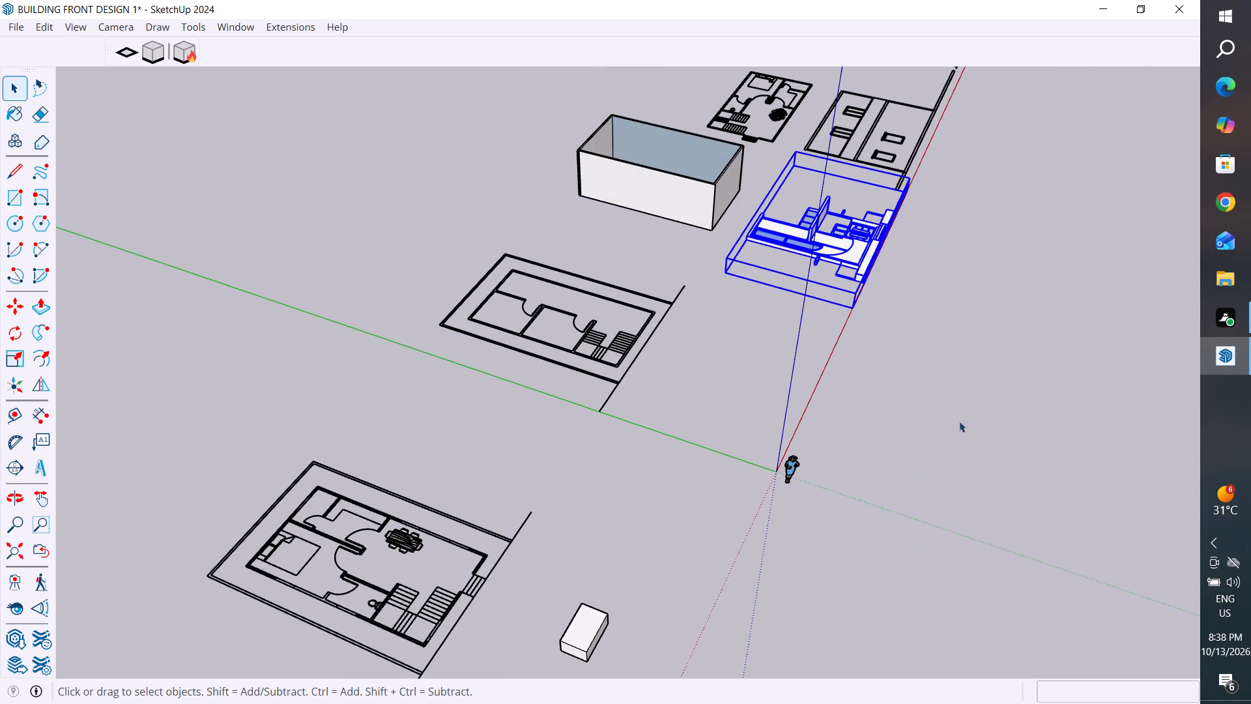
Rotate the front elevation group 90° about the end of its base so that it stands upright.
scroll(893, 217, up, 10)
middle_drag(758, 373, 884, 307)
scroll(769, 368, up, 1)
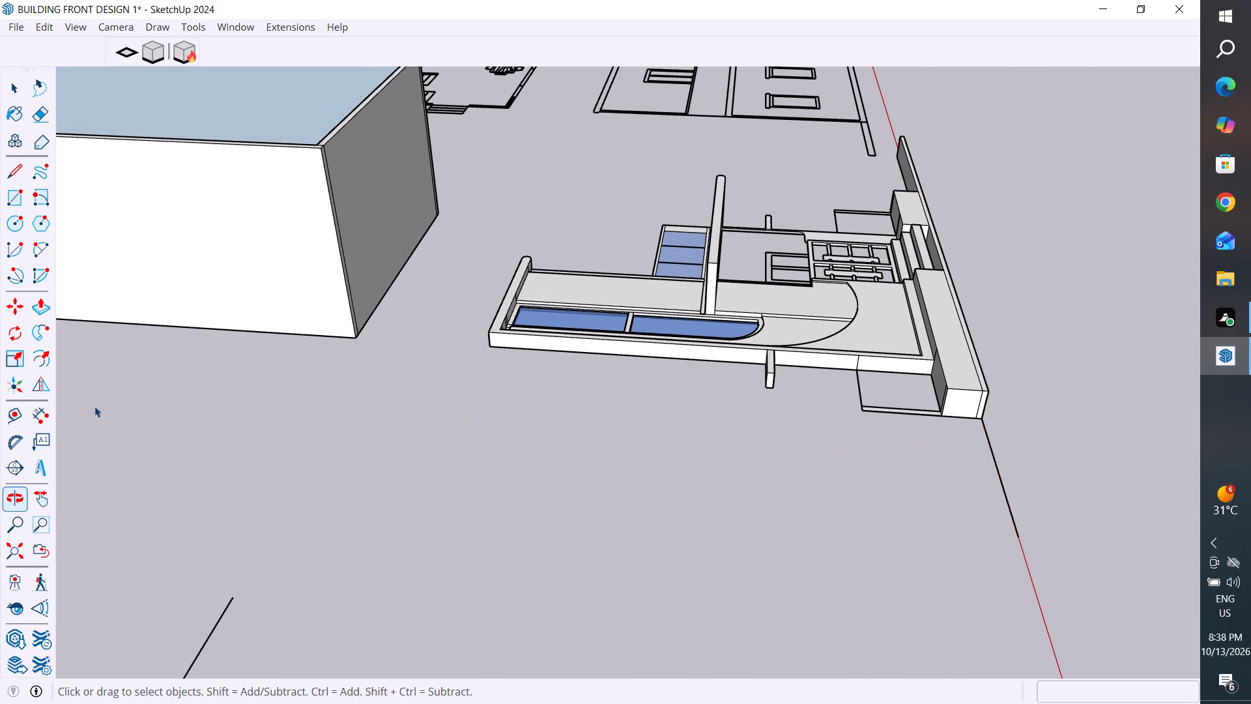
click(13, 340)
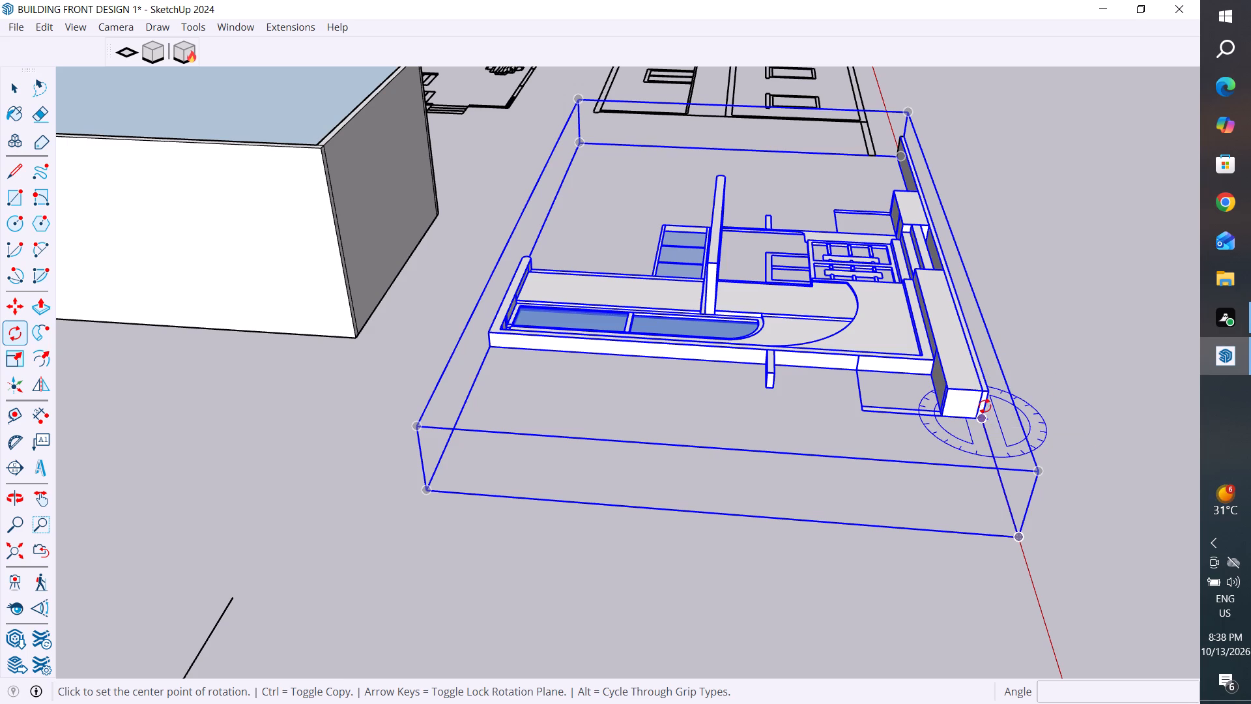
click(981, 402)
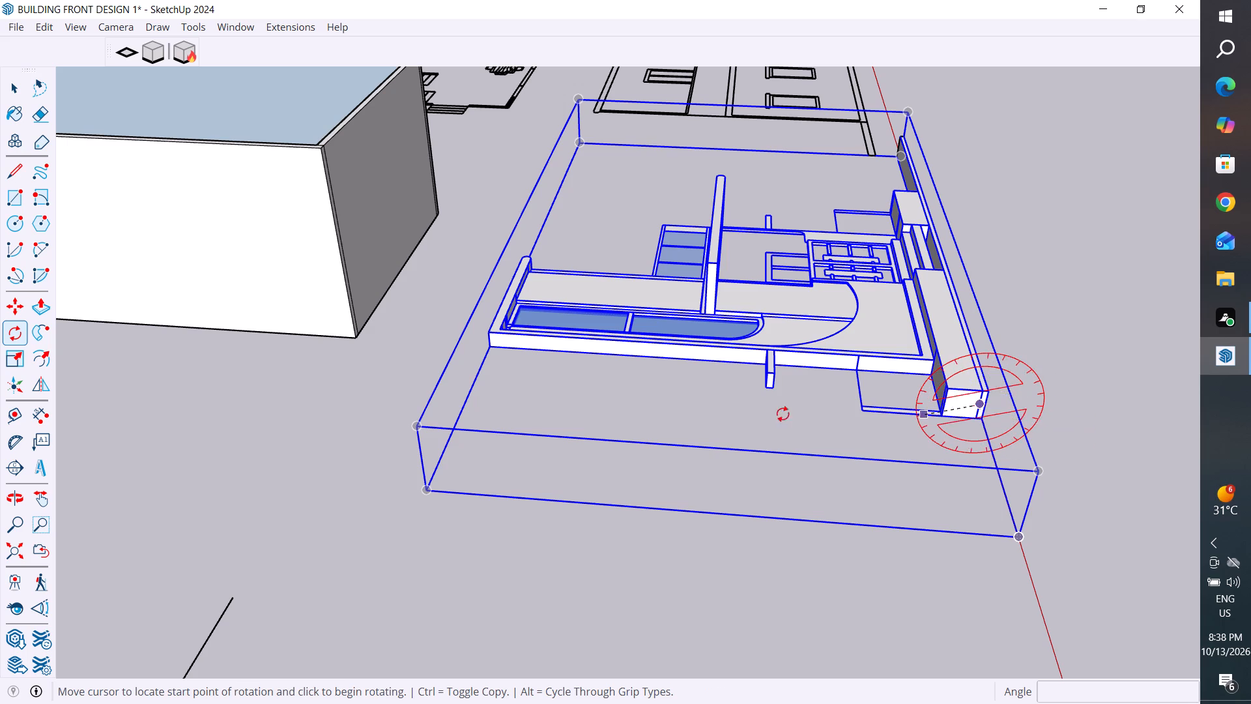
click(445, 367)
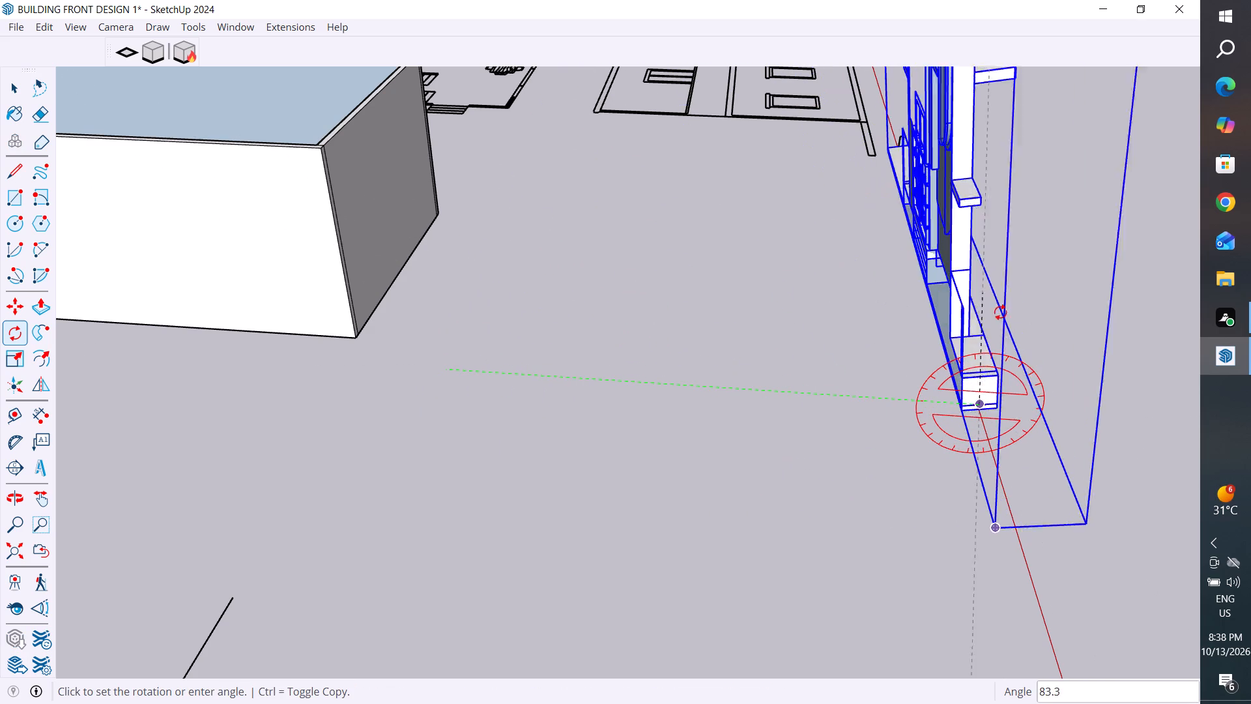
click(995, 353)
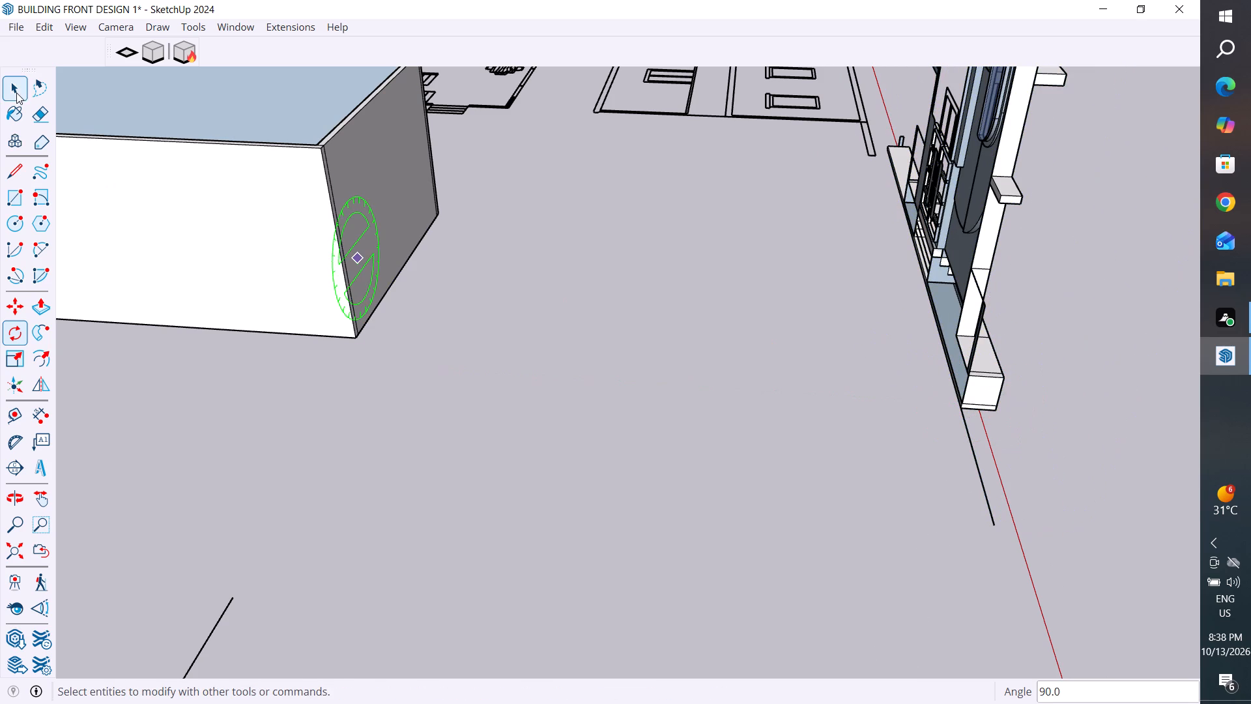
click(16, 91)
click(549, 420)
Examine the upright front elevation, its base and entrance steps, and its position relative to the walled box.
scroll(788, 503, down, 5)
middle_drag(953, 443, 1119, 481)
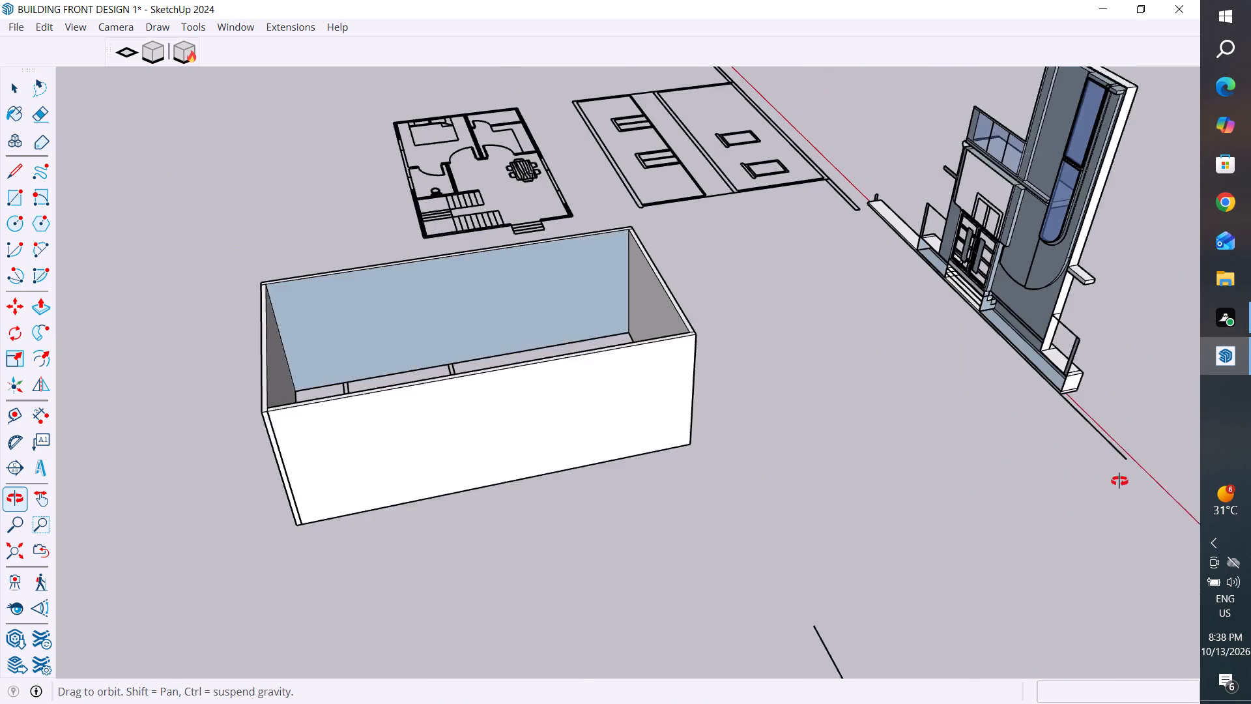
middle_drag(1119, 481, 1038, 474)
scroll(1015, 424, up, 3)
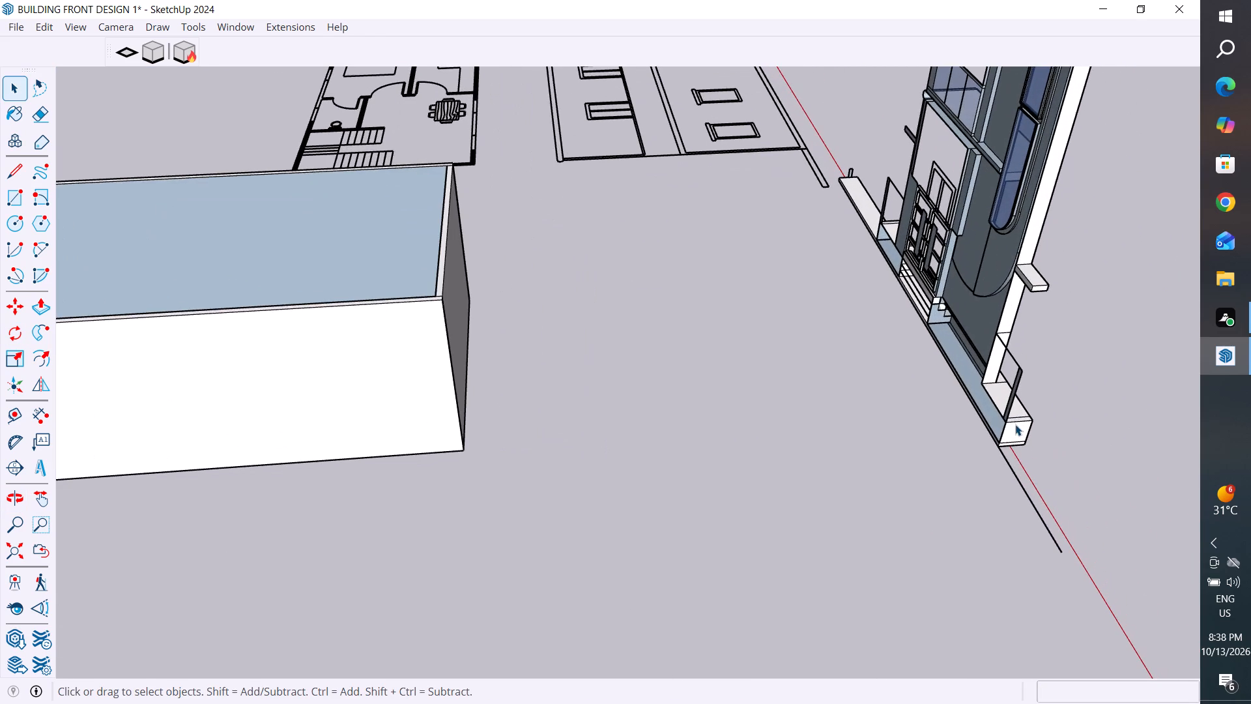
middle_drag(969, 501, 607, 548)
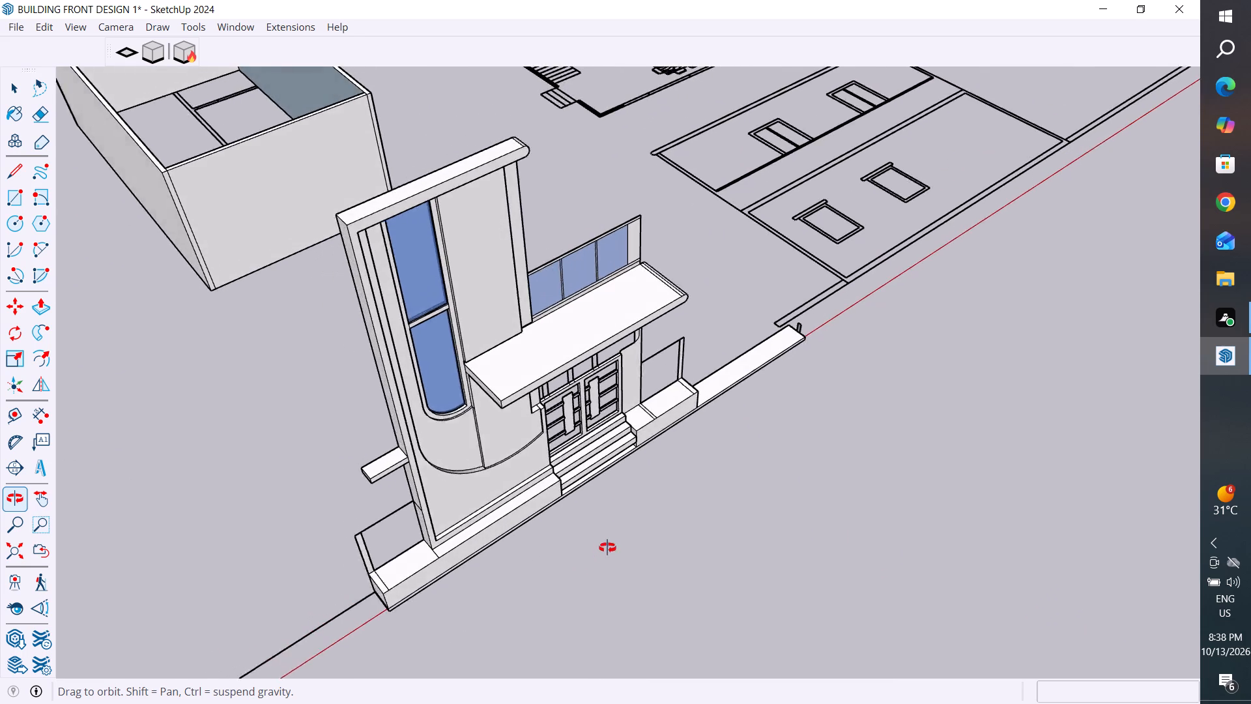
middle_drag(607, 548, 614, 543)
scroll(835, 358, down, 3)
scroll(545, 457, up, 7)
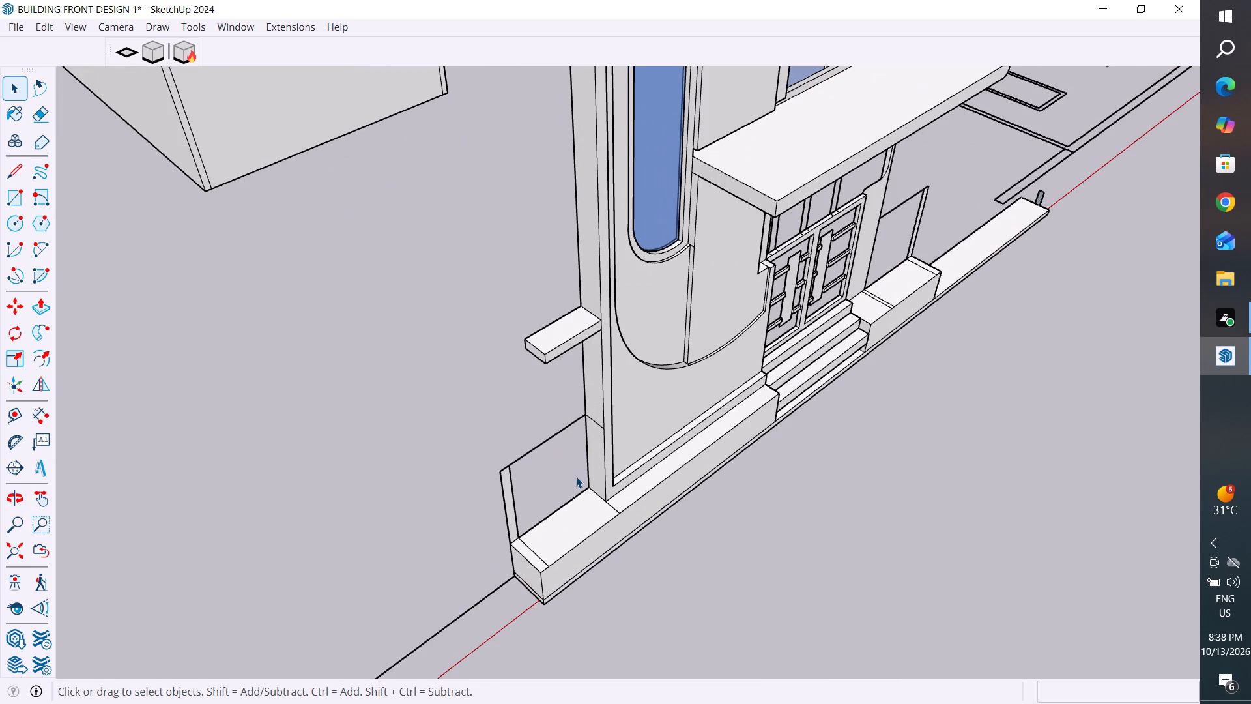
Move the upright front elevation group from the wall corner on top of its base onto the walled box's bottom front corner.
key(m)
click(586, 487)
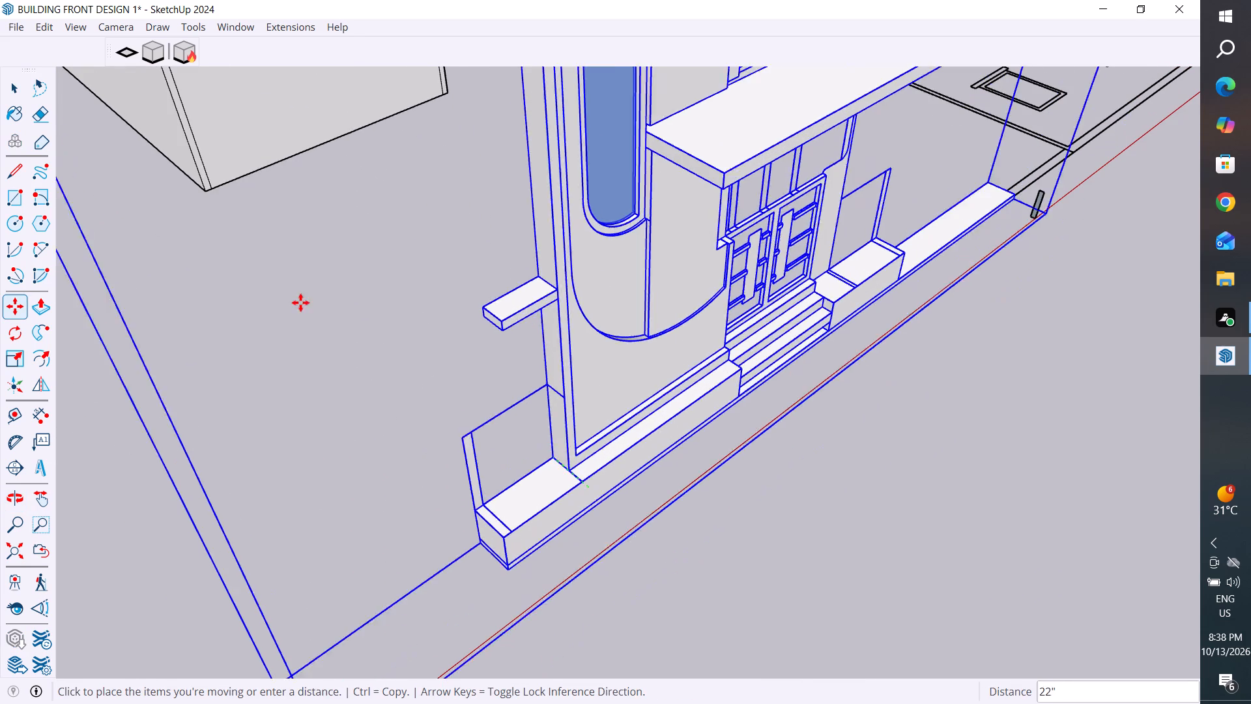
scroll(223, 186, up, 6)
middle_drag(223, 186, 465, 280)
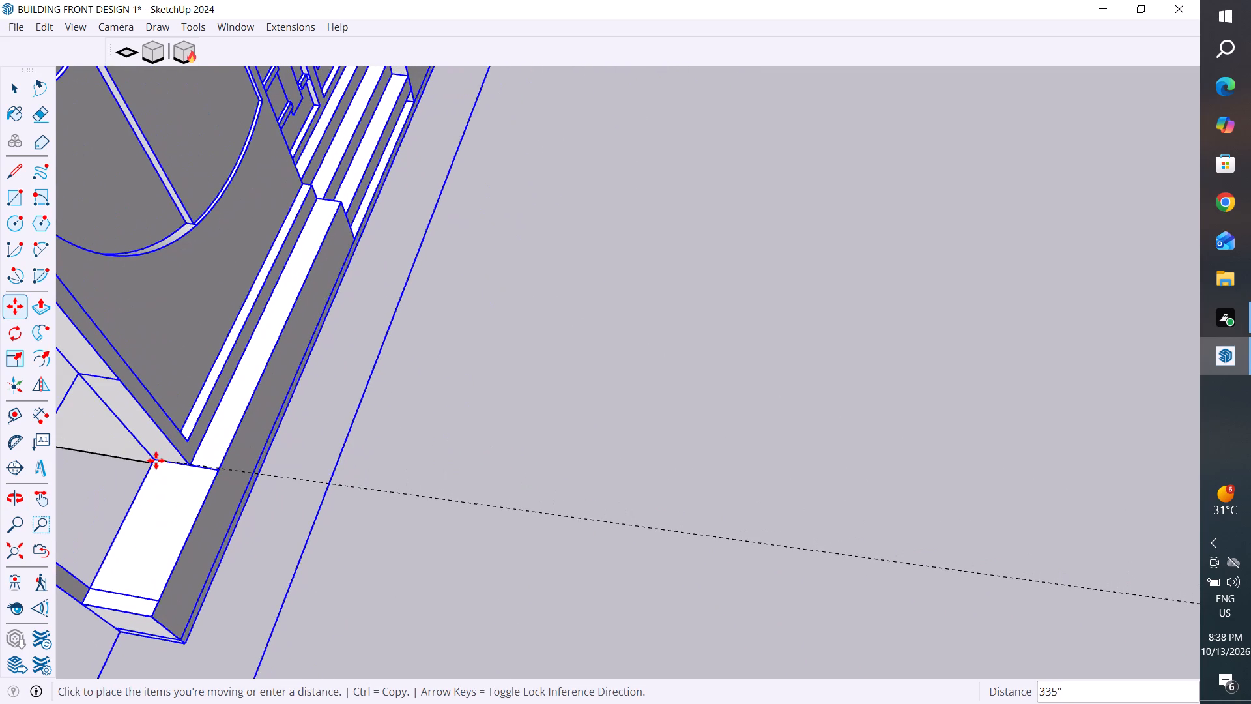
middle_drag(156, 460, 702, 104)
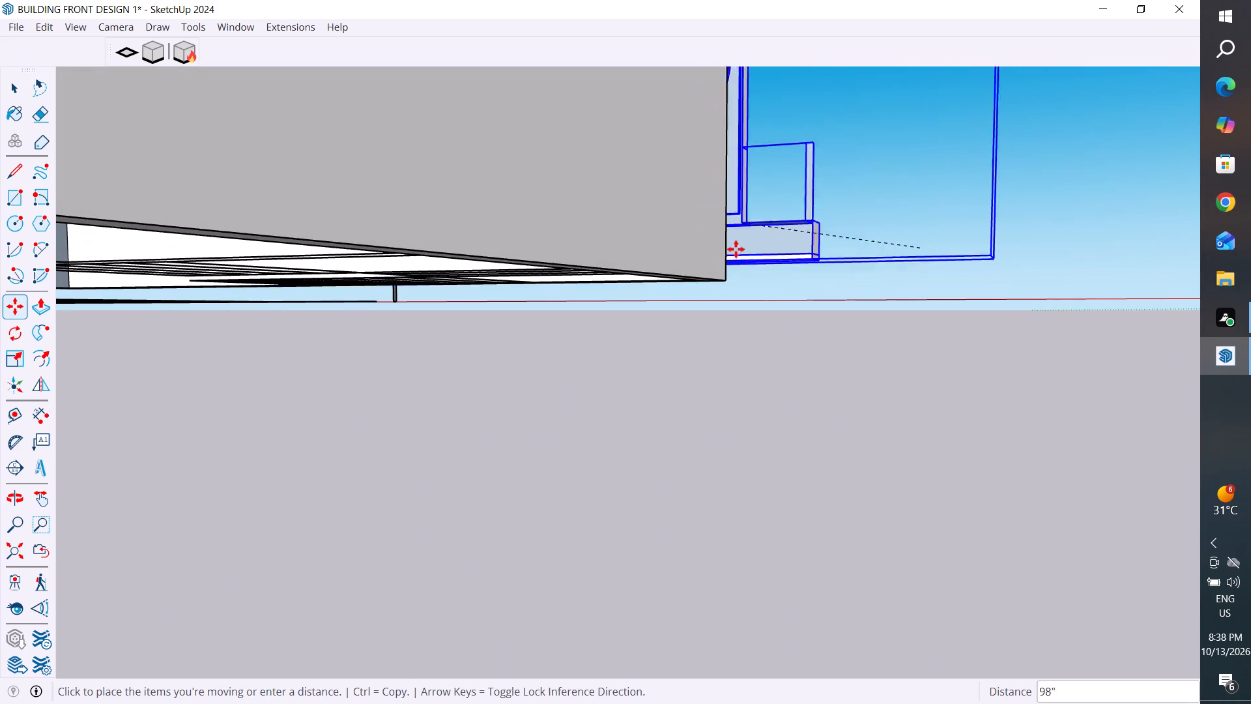
click(725, 282)
Check the placement of the front elevation against the walled box, from close up and among the surrounding drawings, and clear the selection.
scroll(739, 252, down, 6)
middle_drag(909, 314, 796, 370)
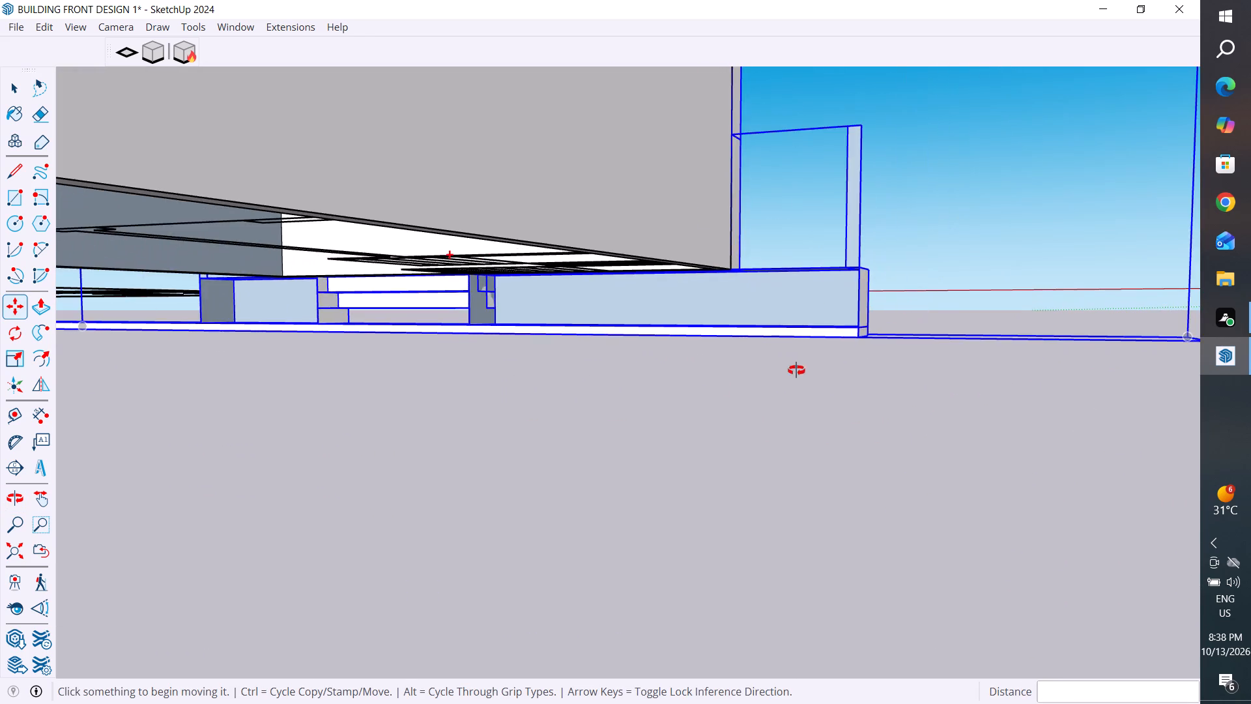
middle_drag(796, 370, 379, 443)
scroll(452, 424, up, 1)
scroll(581, 416, down, 6)
middle_drag(649, 435, 505, 466)
scroll(805, 390, down, 7)
middle_drag(877, 359, 128, 491)
scroll(518, 359, down, 2)
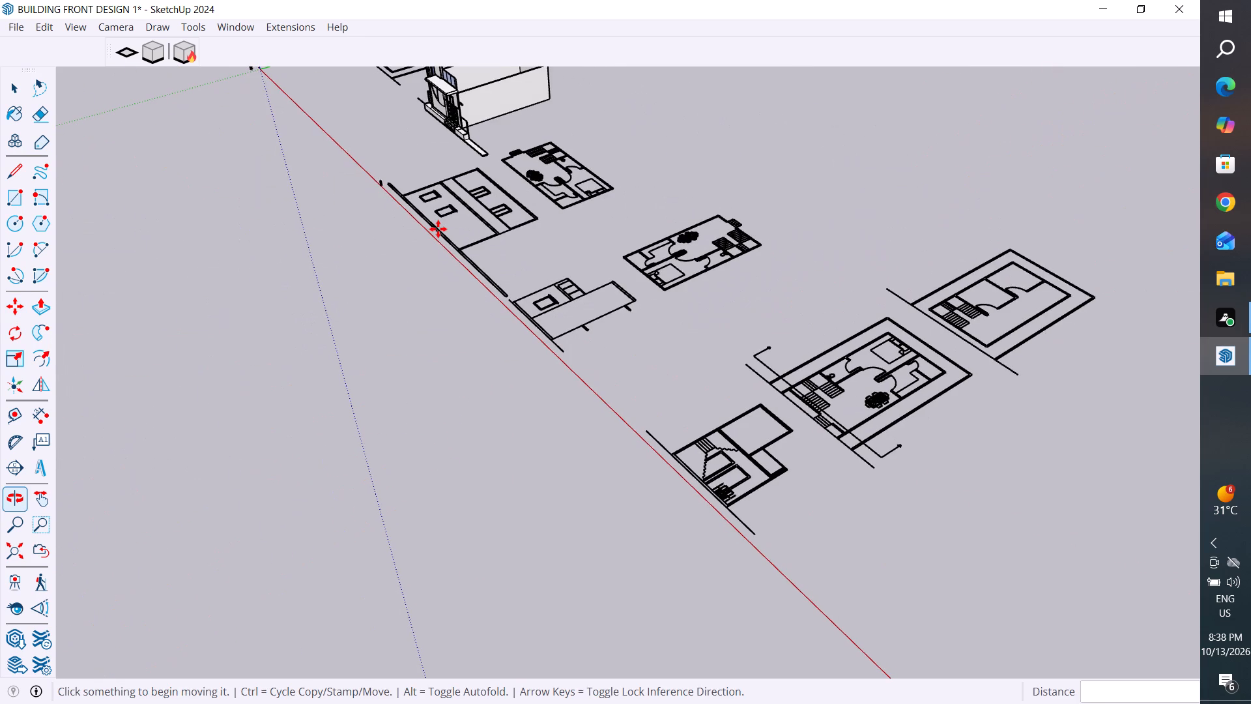
scroll(438, 229, down, 4)
scroll(506, 383, down, 5)
scroll(452, 102, up, 2)
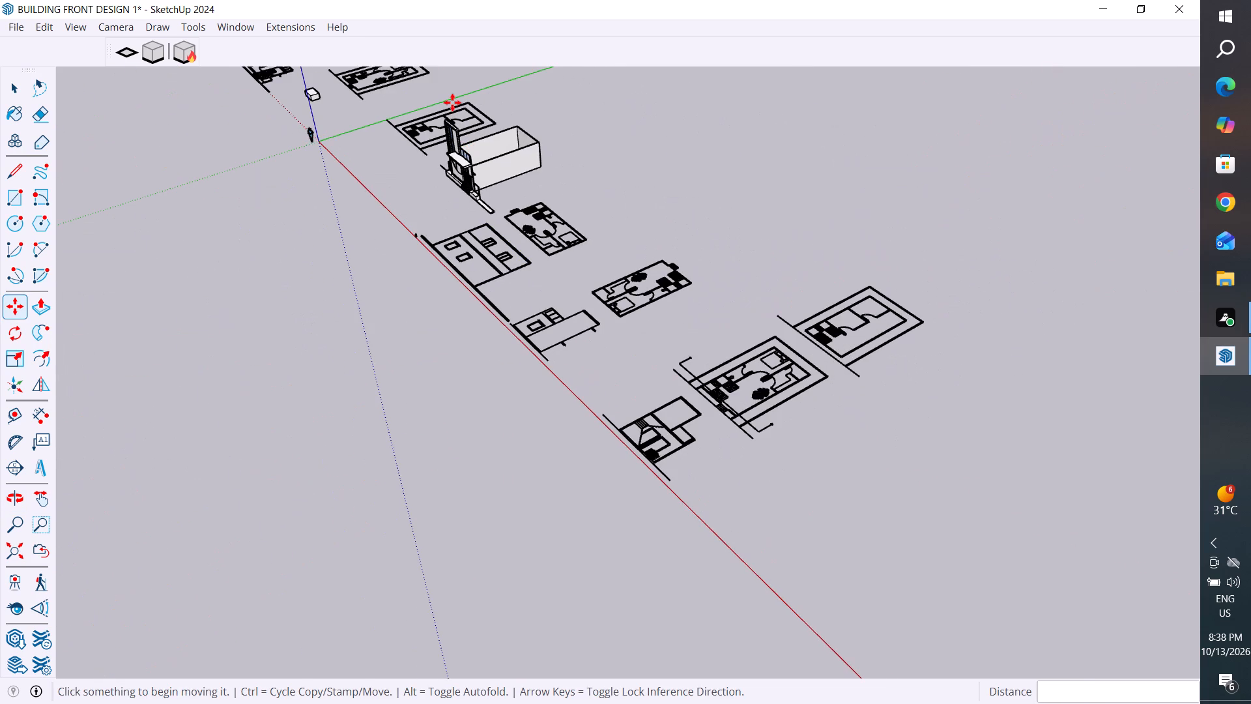
scroll(452, 102, up, 12)
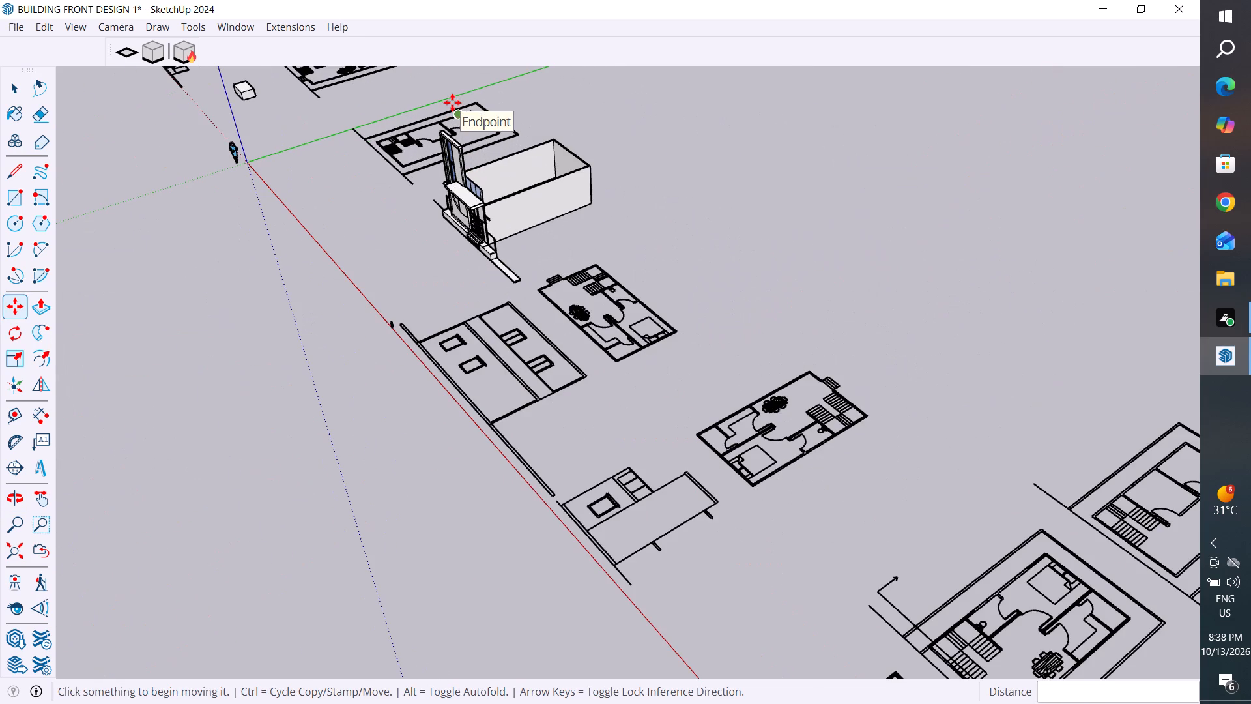
click(12, 93)
click(269, 323)
Examine from the front, above and the side how the front elevation, its entrance and base line up with the box walls.
scroll(471, 351, up, 4)
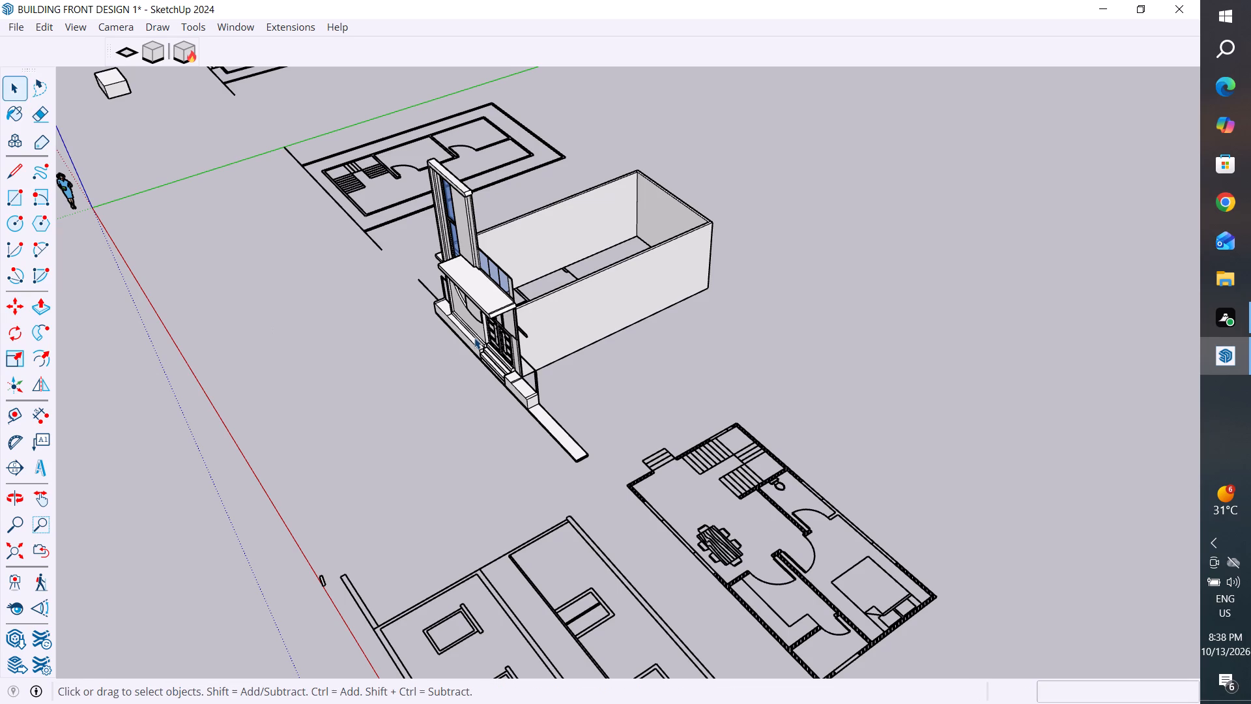
scroll(482, 340, up, 1)
middle_drag(498, 351, 833, 242)
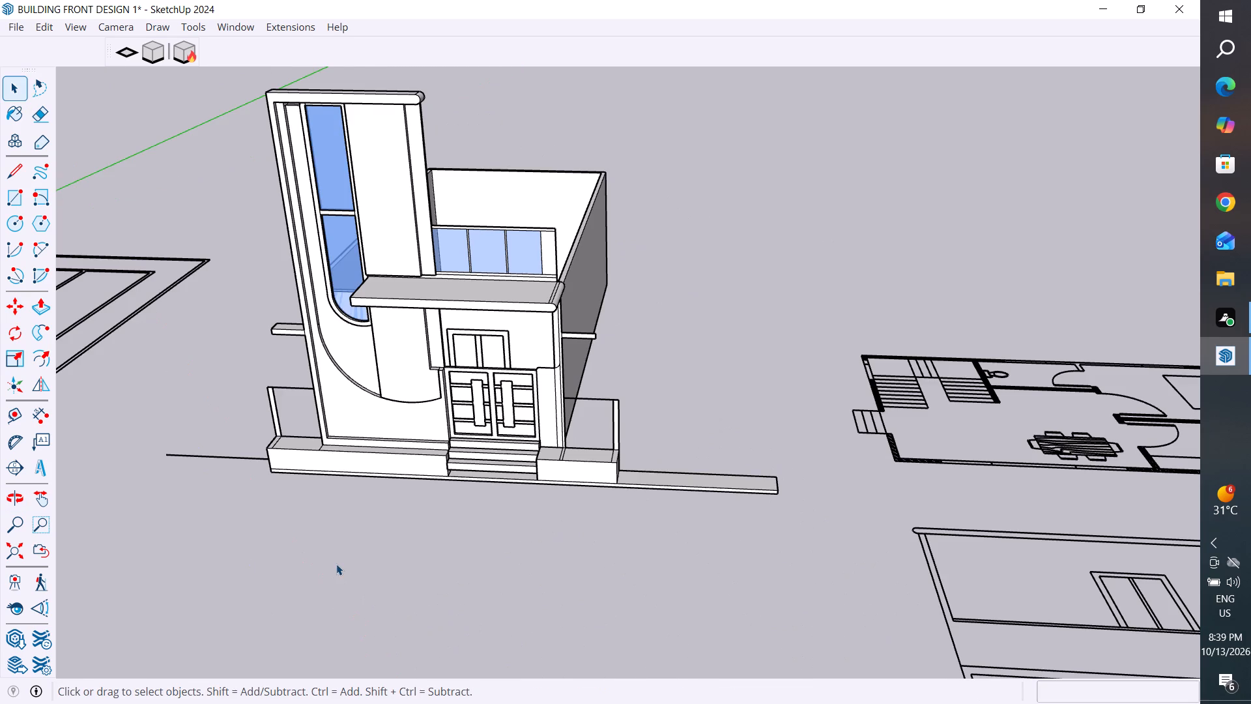
middle_drag(436, 207, 571, 185)
scroll(313, 40, up, 2)
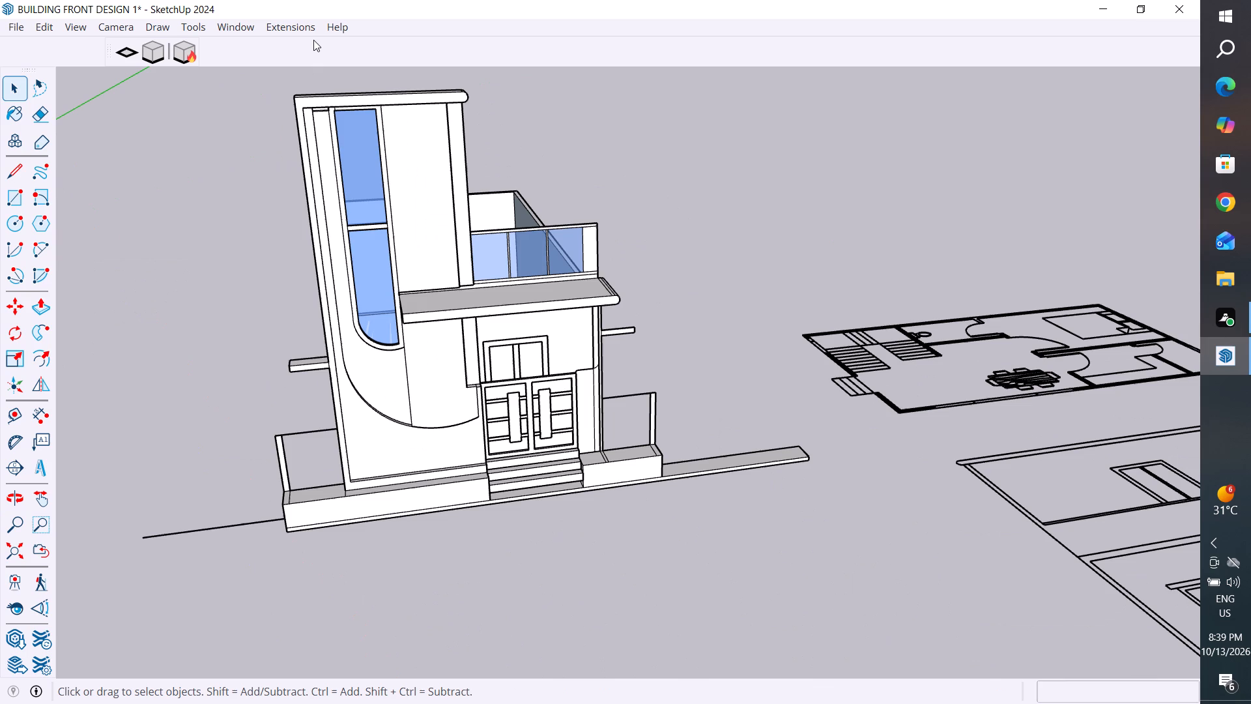
scroll(313, 40, up, 2)
scroll(519, 399, up, 4)
middle_drag(636, 416, 573, 511)
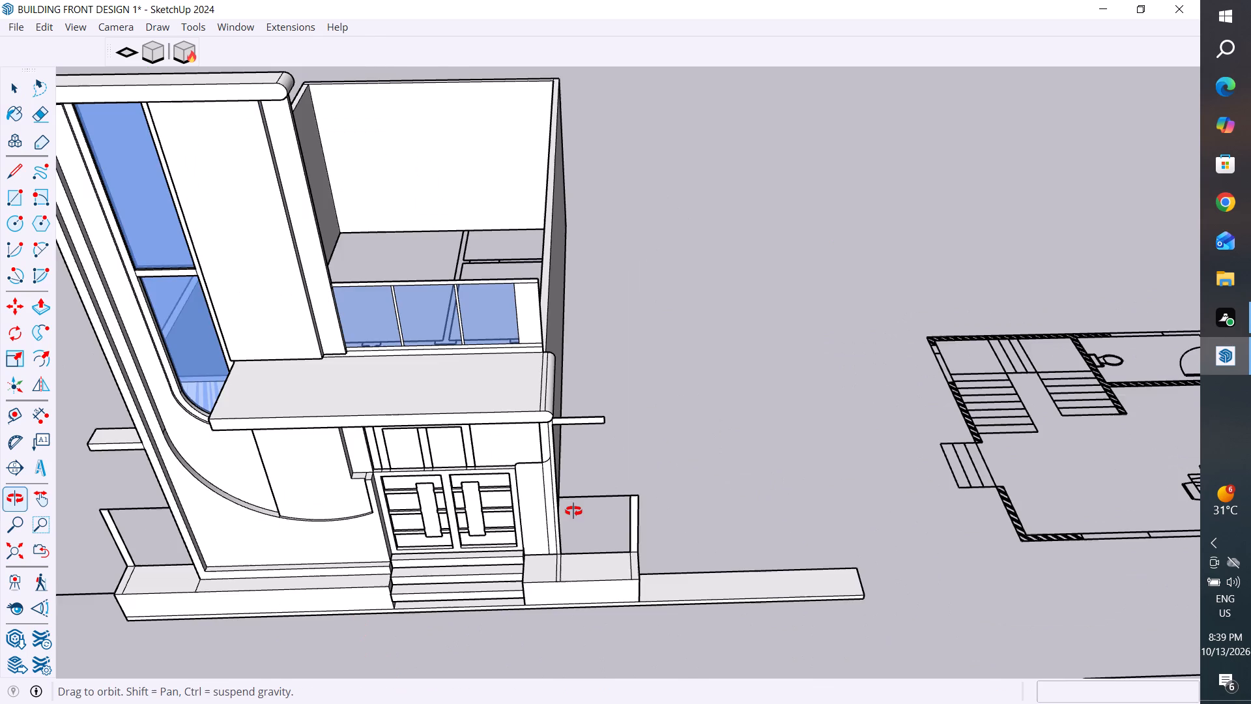
middle_drag(573, 511, 498, 510)
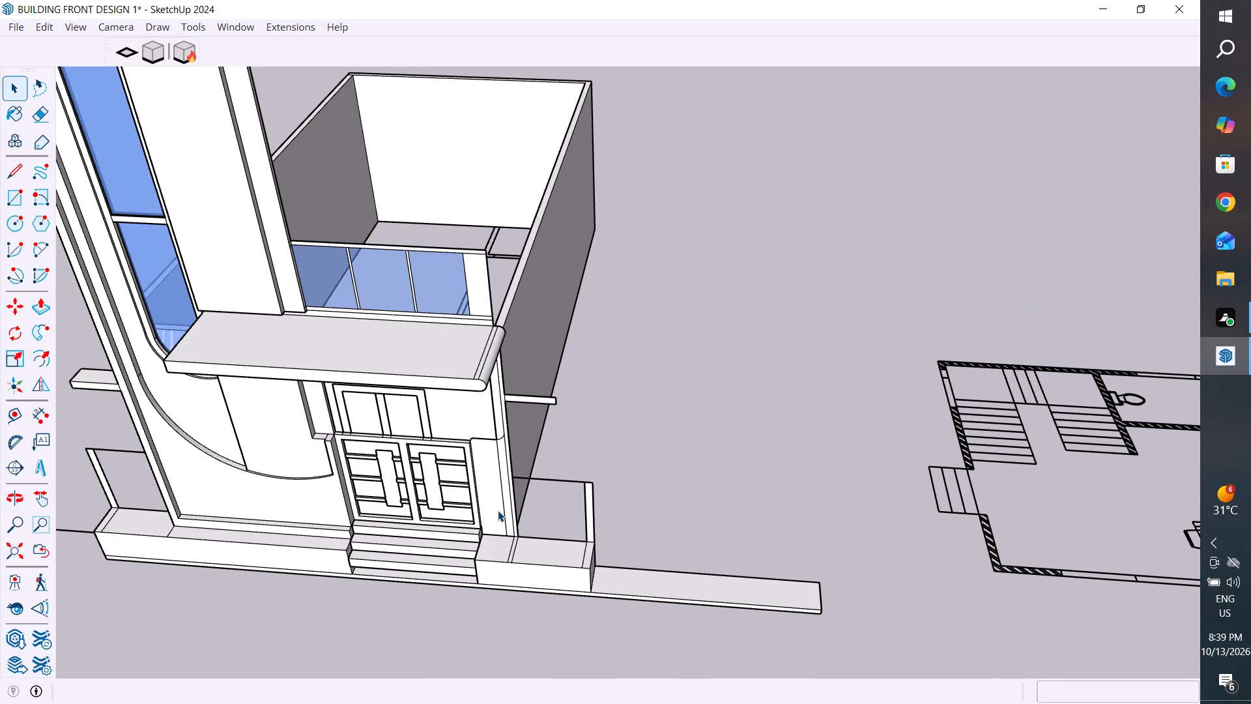
middle_drag(643, 472, 664, 445)
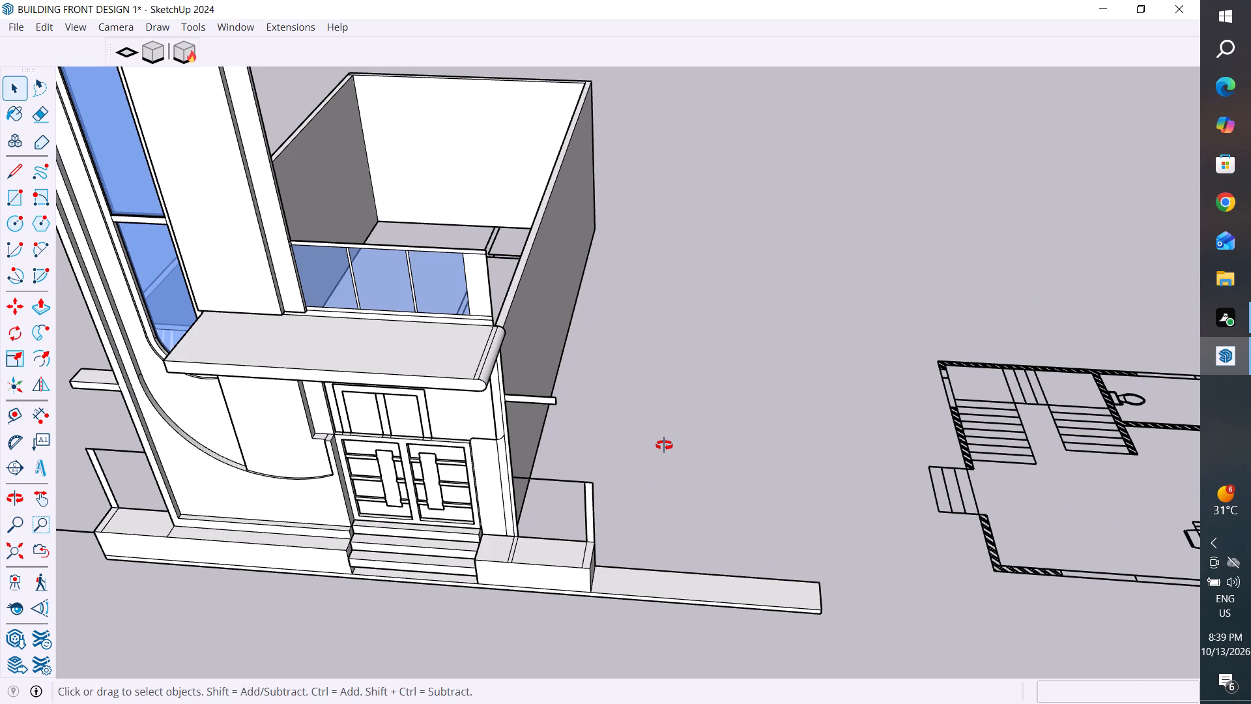
middle_drag(664, 445, 784, 436)
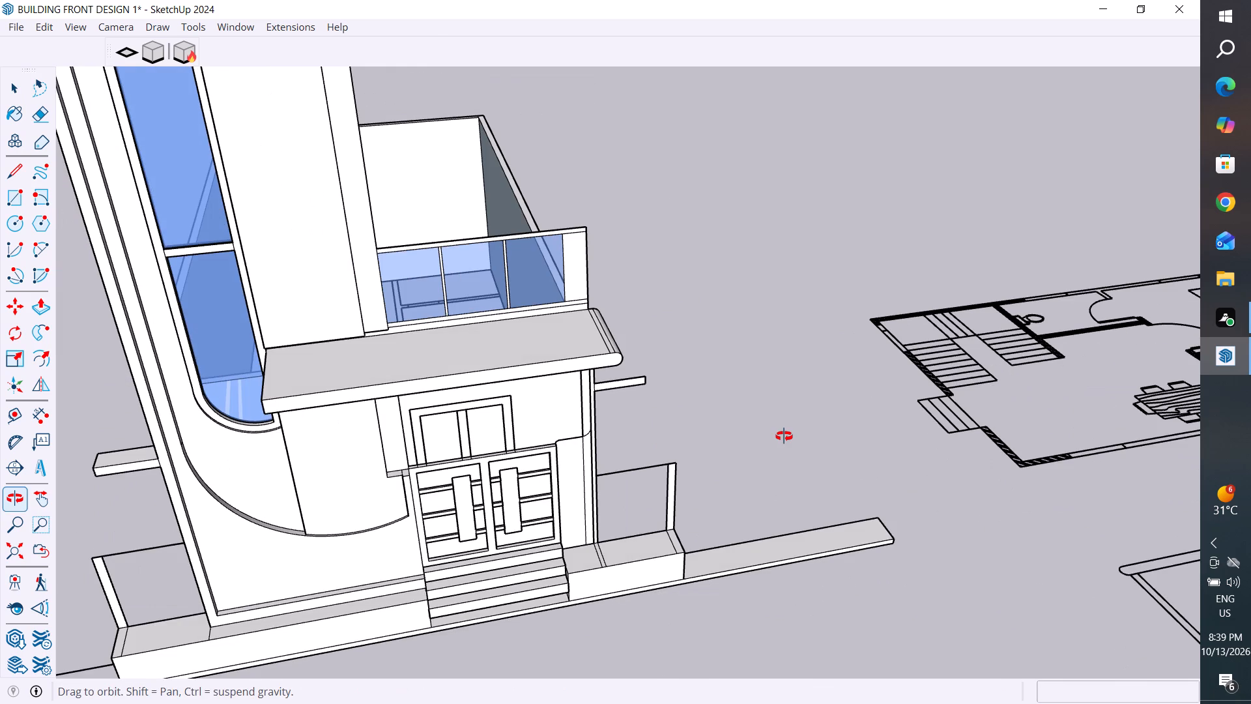
middle_drag(784, 436, 524, 703)
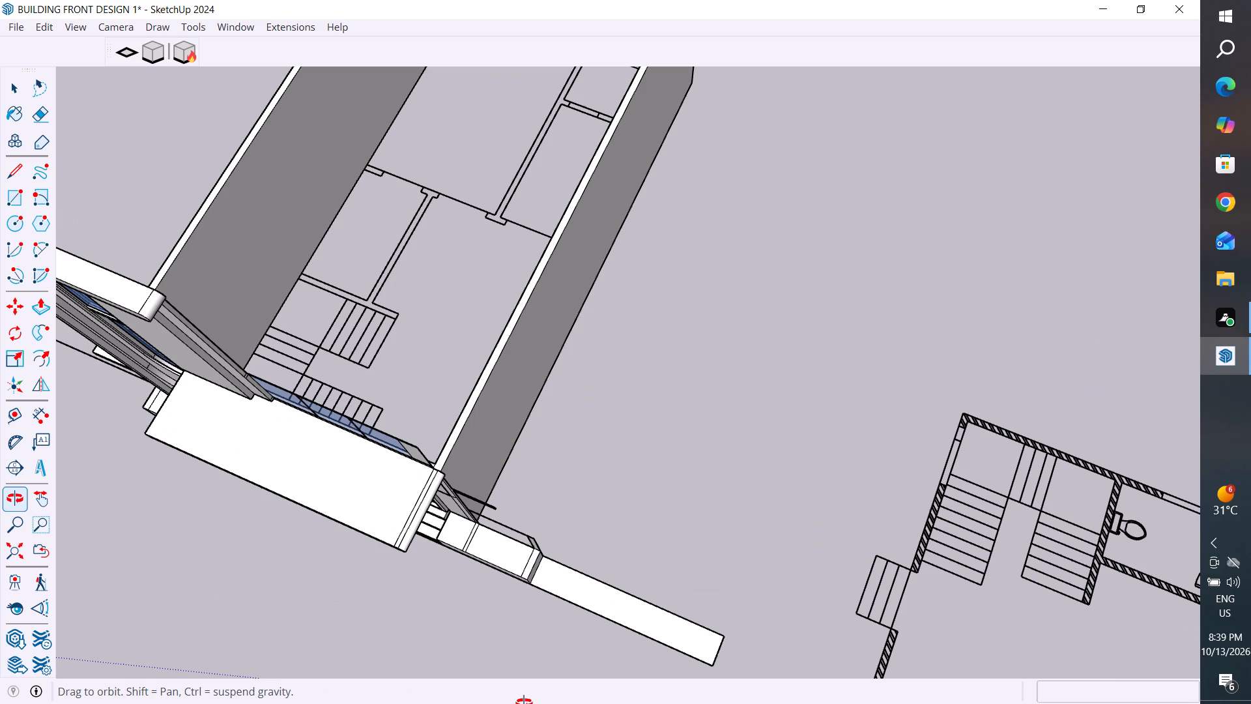
middle_drag(524, 703, 308, 703)
scroll(630, 555, down, 1)
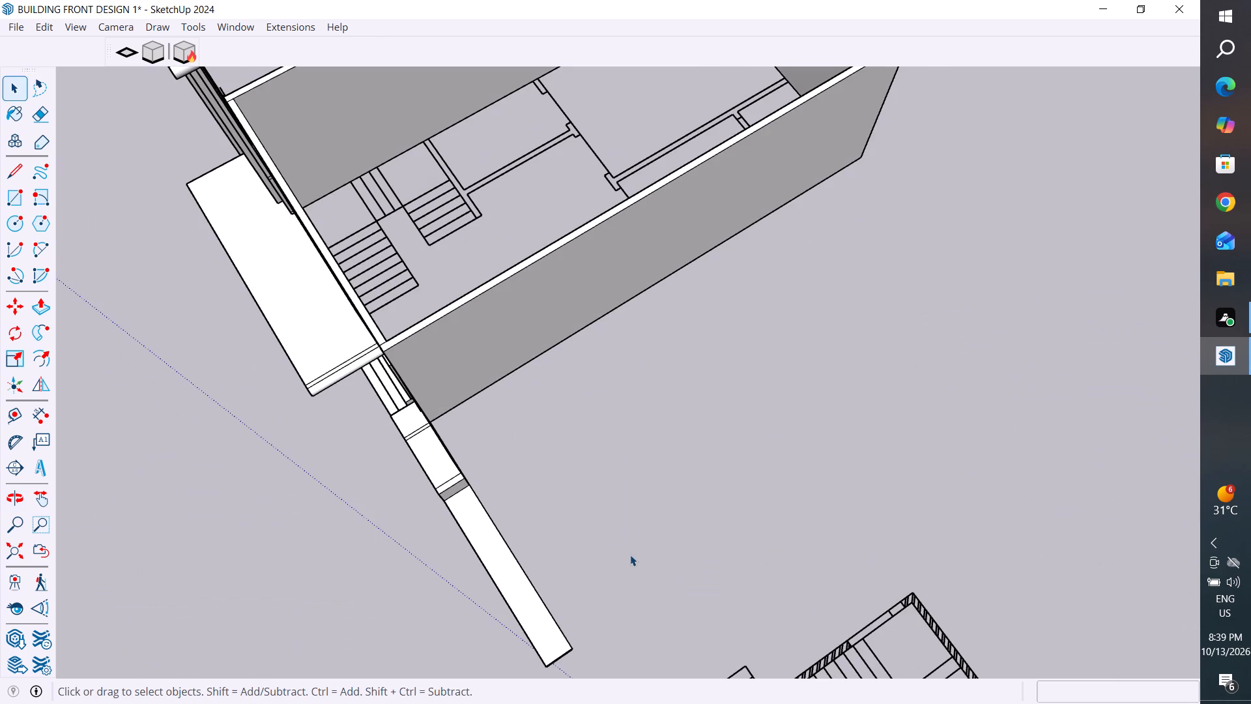
scroll(630, 555, down, 2)
middle_drag(639, 557, 728, 677)
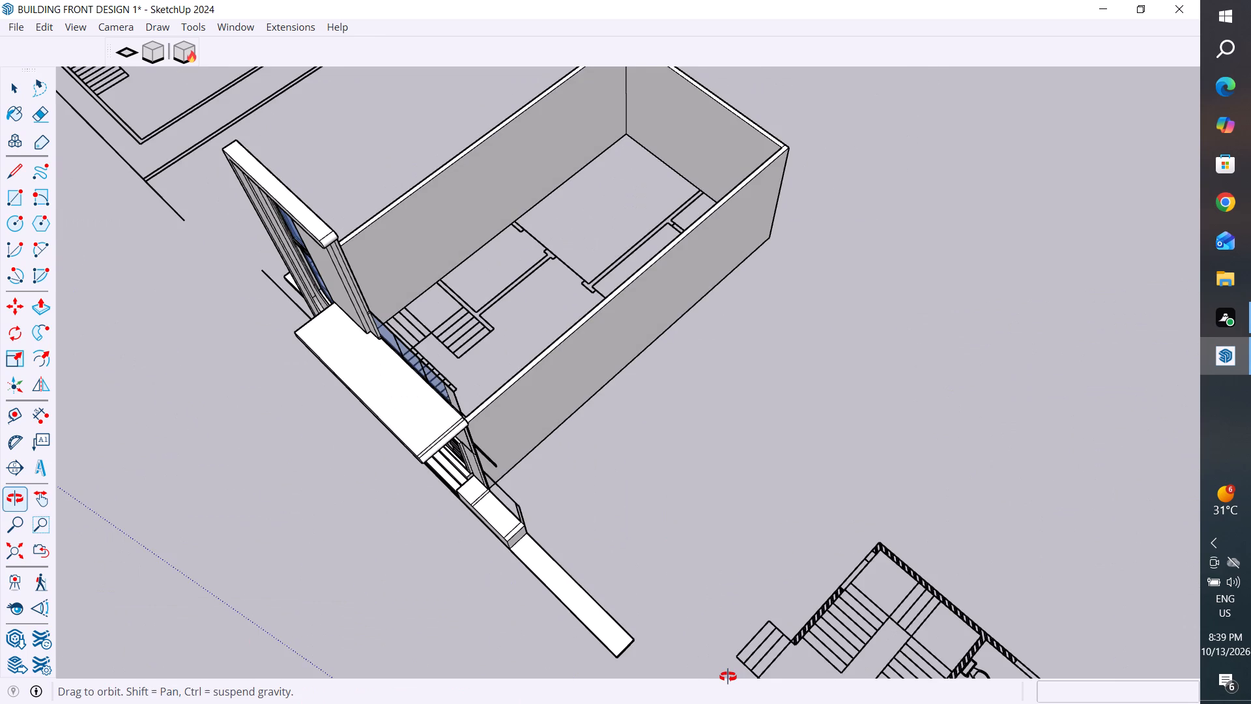
middle_drag(728, 677, 758, 638)
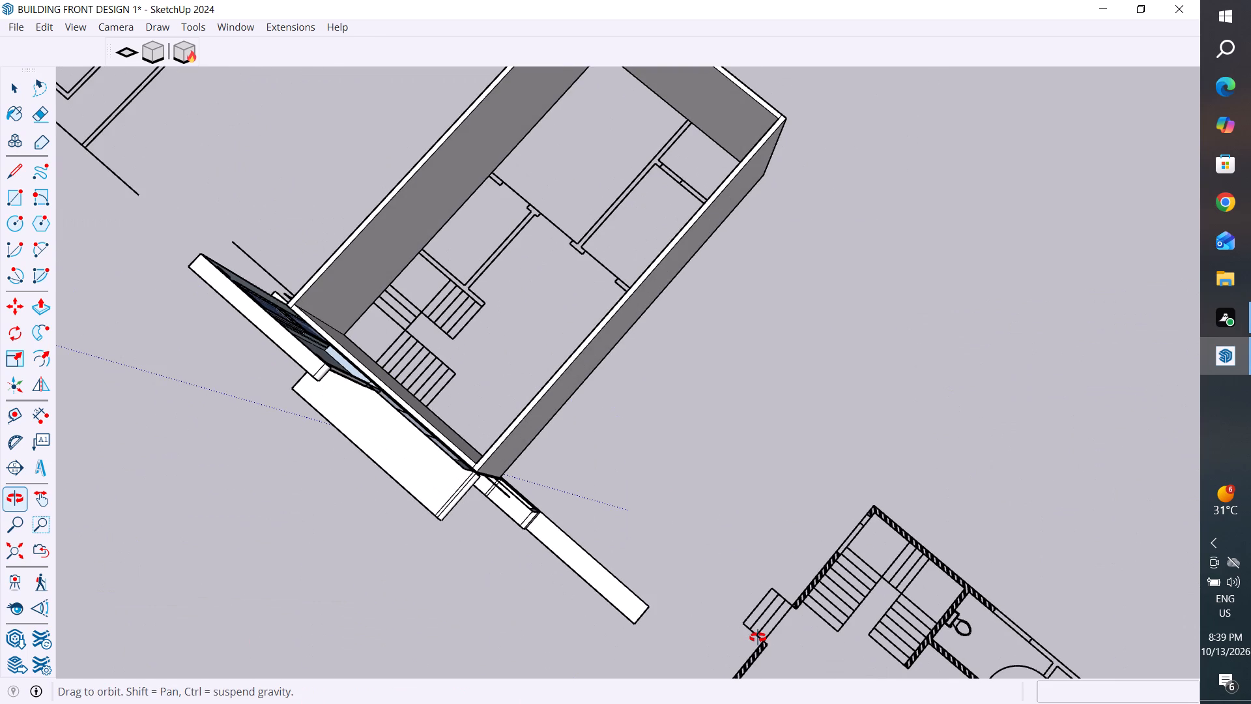
scroll(840, 435, down, 3)
middle_drag(563, 512, 914, 275)
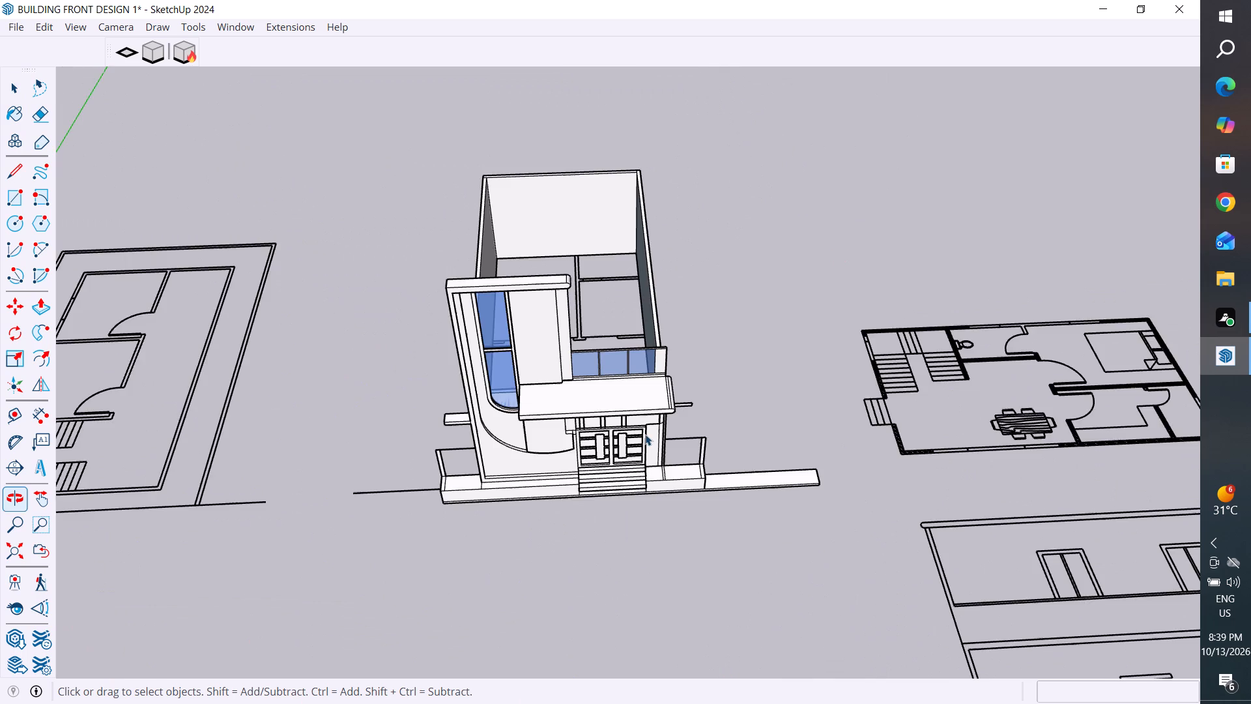
scroll(637, 436, up, 5)
middle_drag(637, 404, 657, 248)
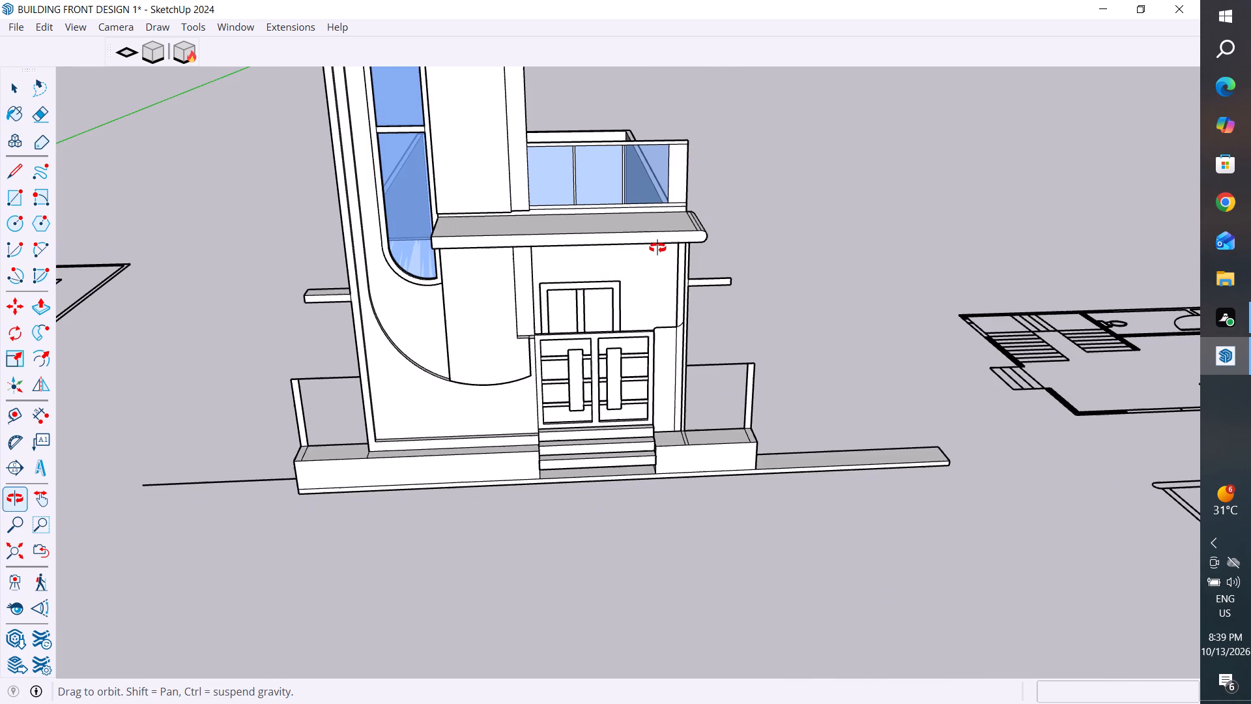
scroll(820, 325, down, 3)
middle_drag(740, 425, 1141, 495)
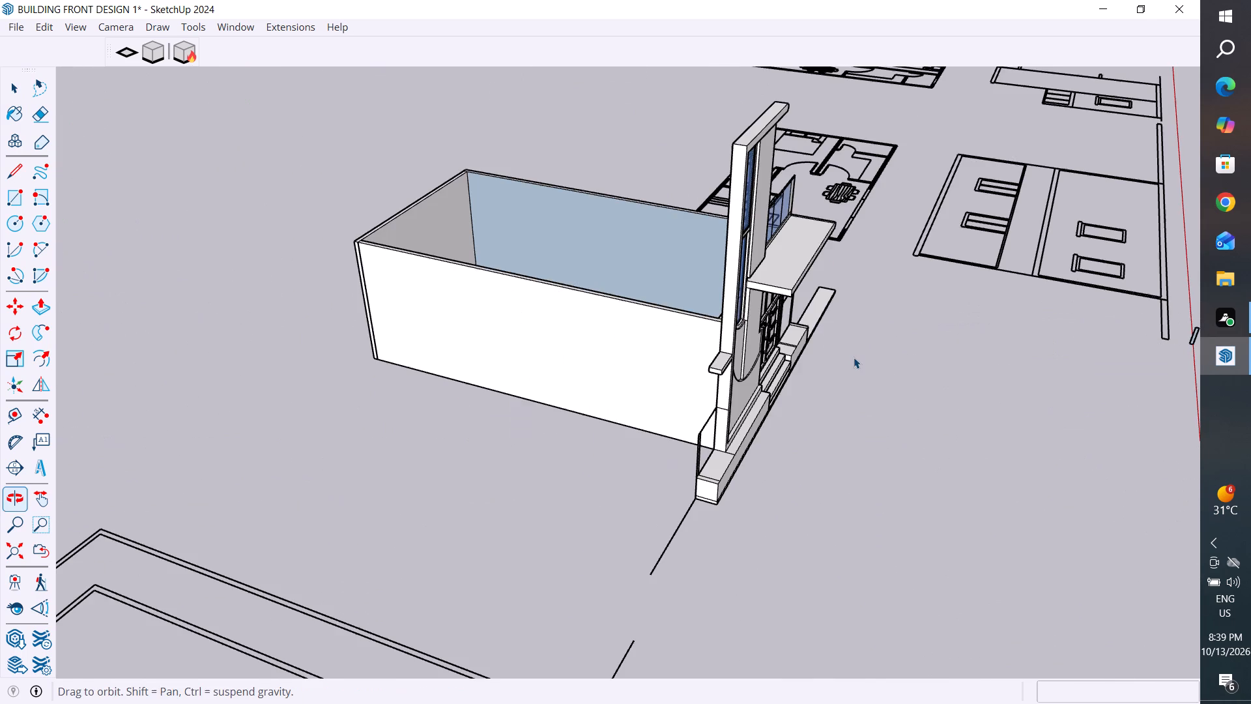
scroll(854, 357, down, 3)
middle_drag(874, 372, 984, 398)
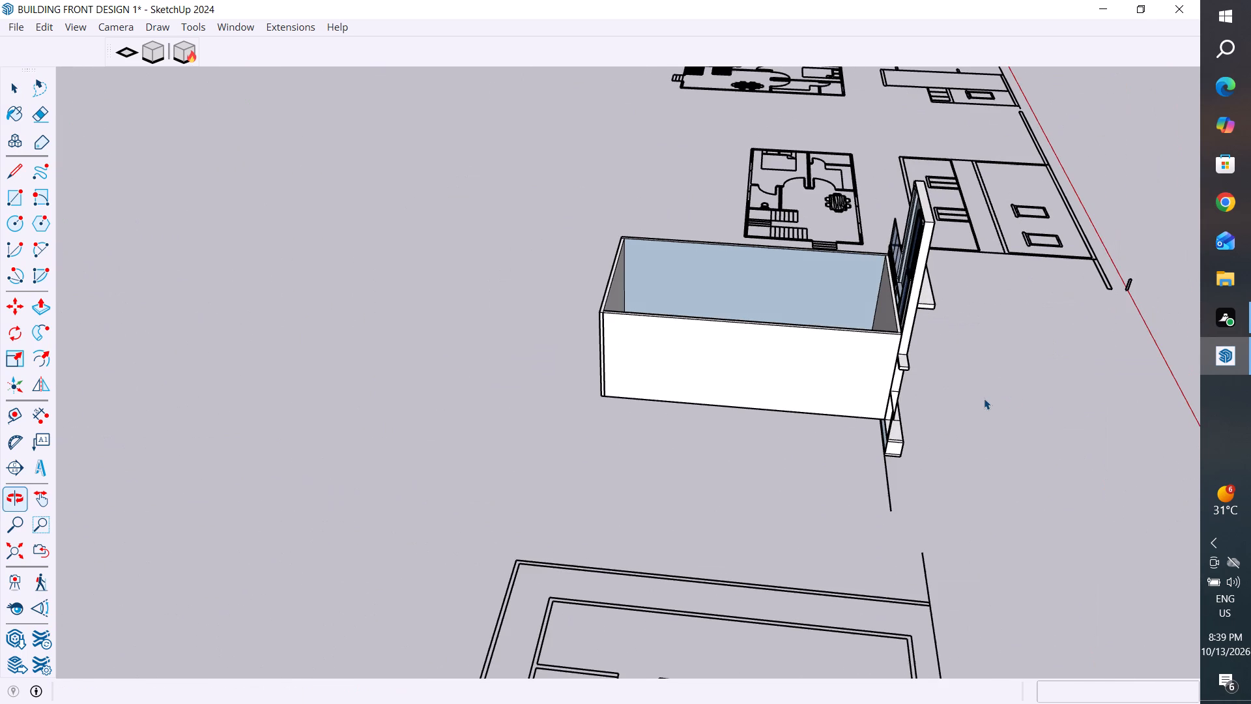
Move the front elevation group 86" away from the walled box along the green axis and clear the selection.
scroll(897, 449, up, 8)
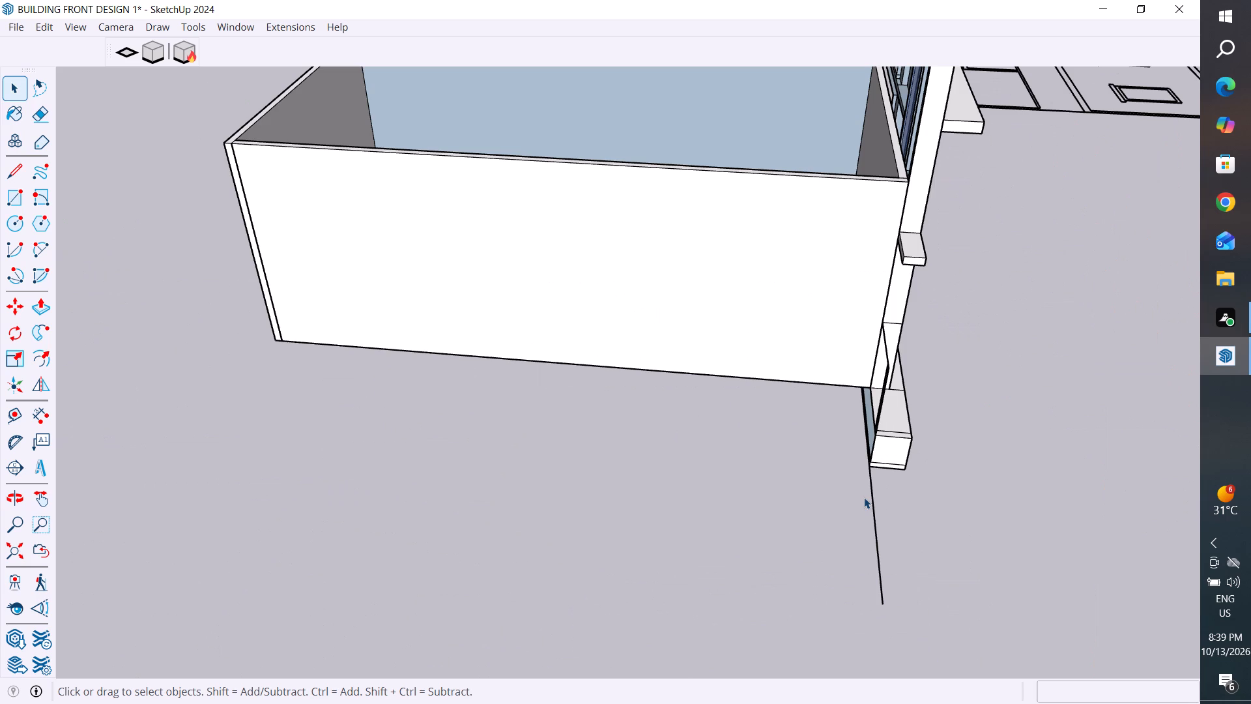
key(m)
scroll(881, 482, up, 4)
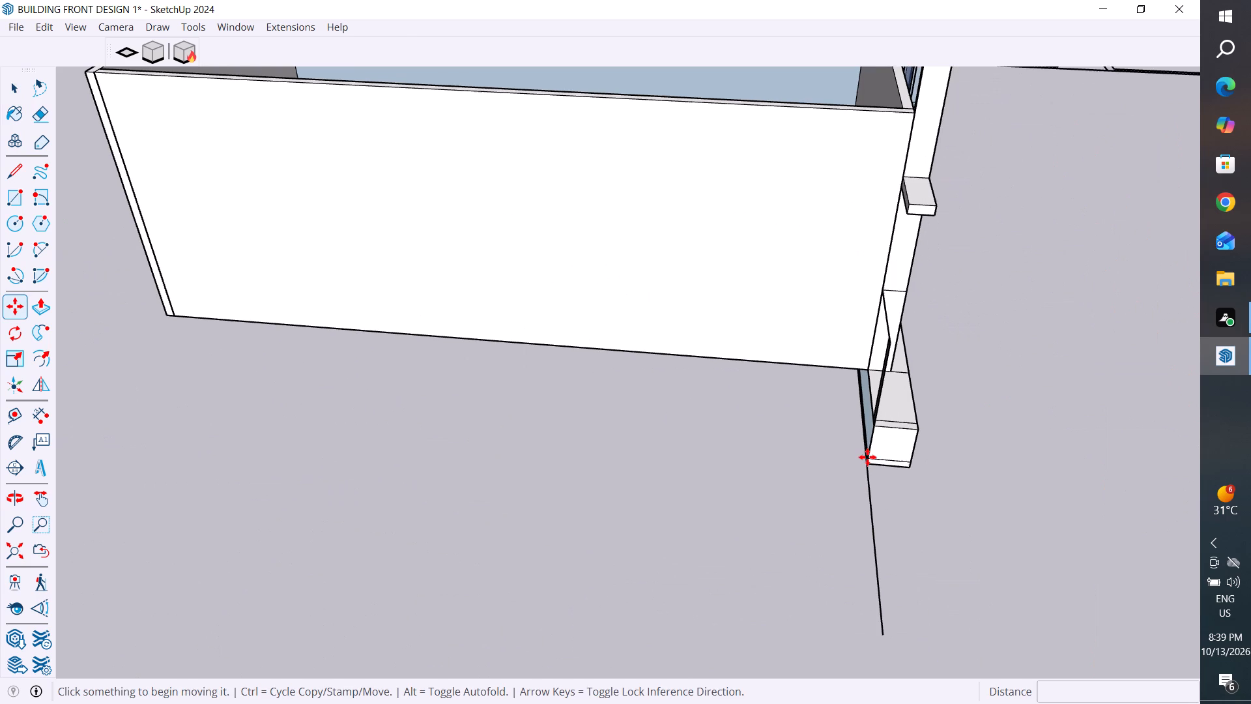
scroll(867, 458, up, 9)
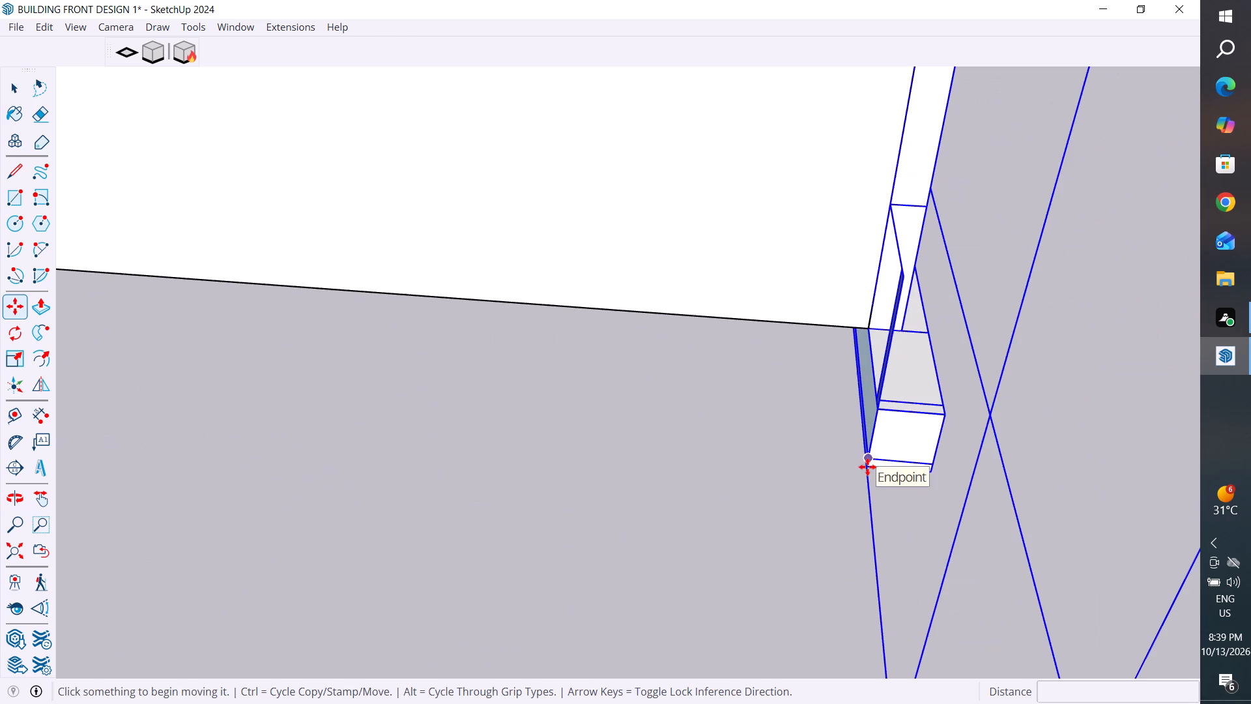
scroll(868, 488, up, 9)
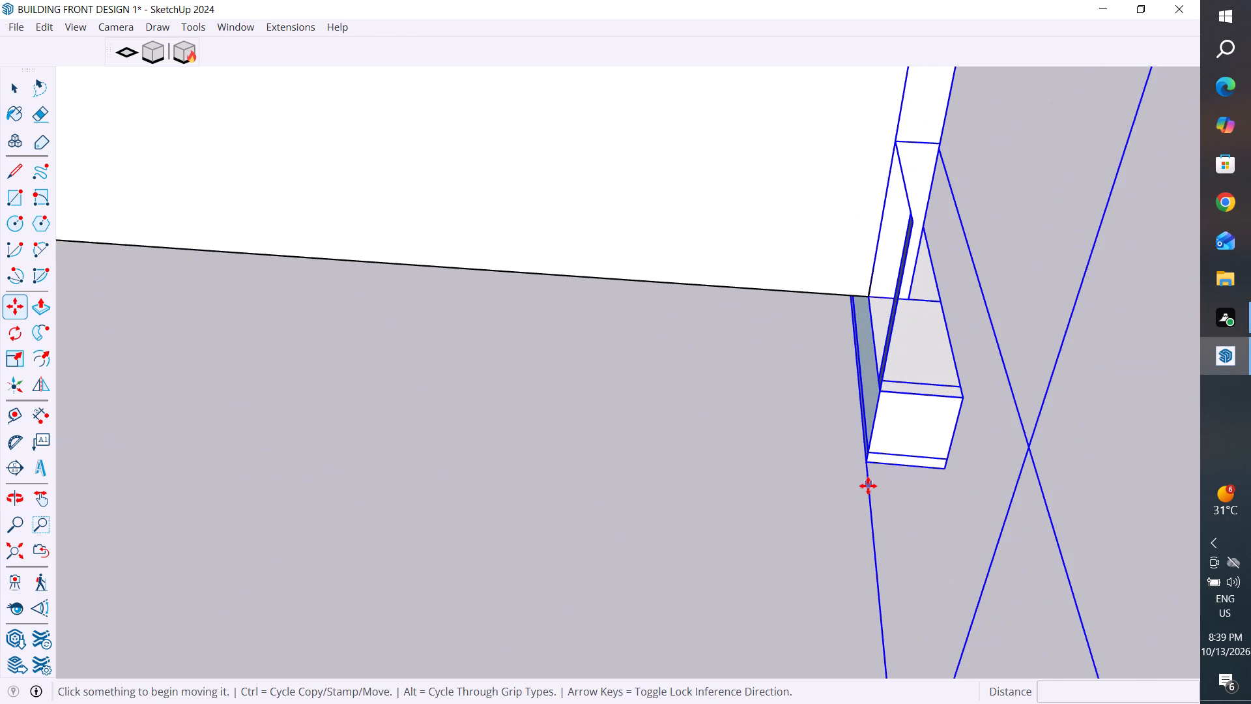
scroll(868, 486, up, 4)
click(867, 447)
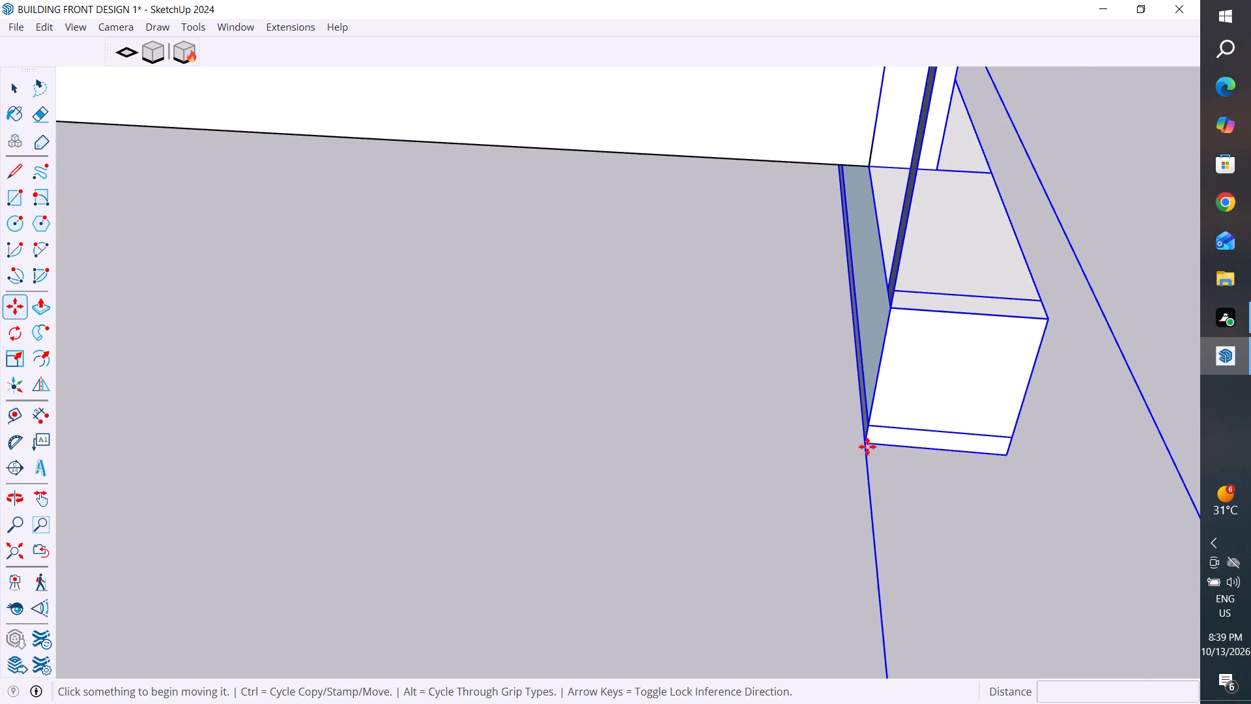
scroll(867, 447, down, 15)
scroll(867, 447, down, 6)
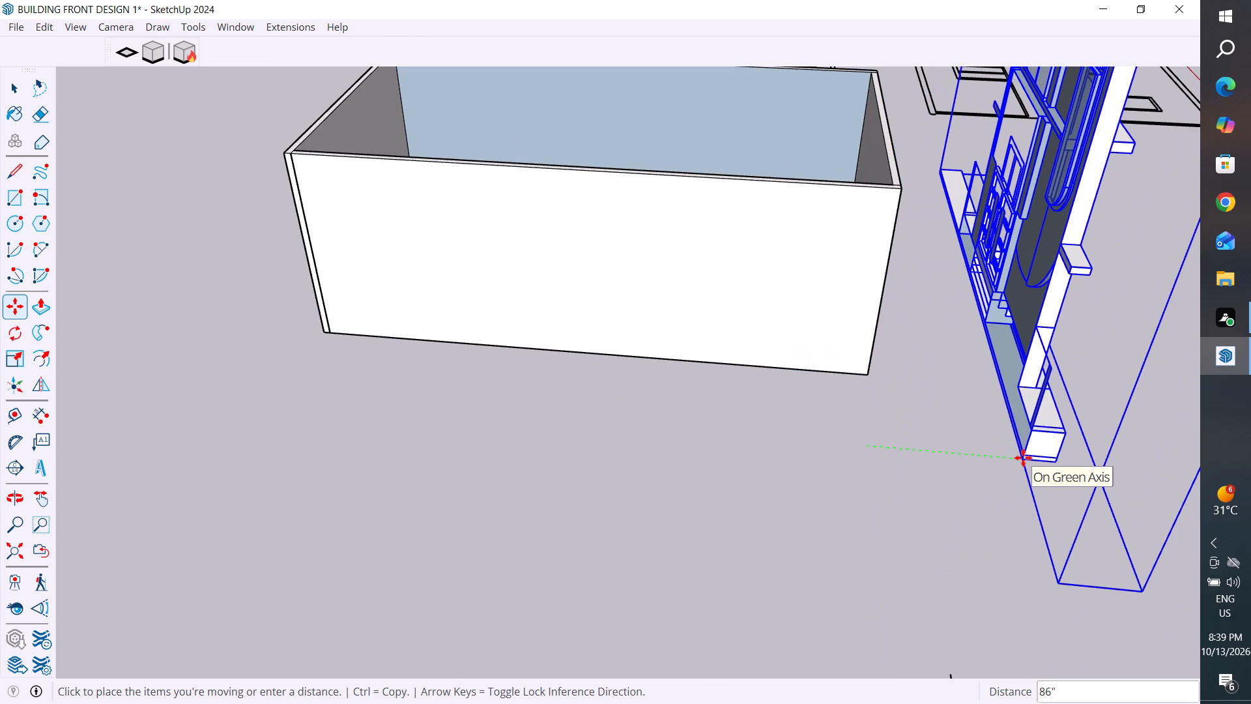
click(1023, 458)
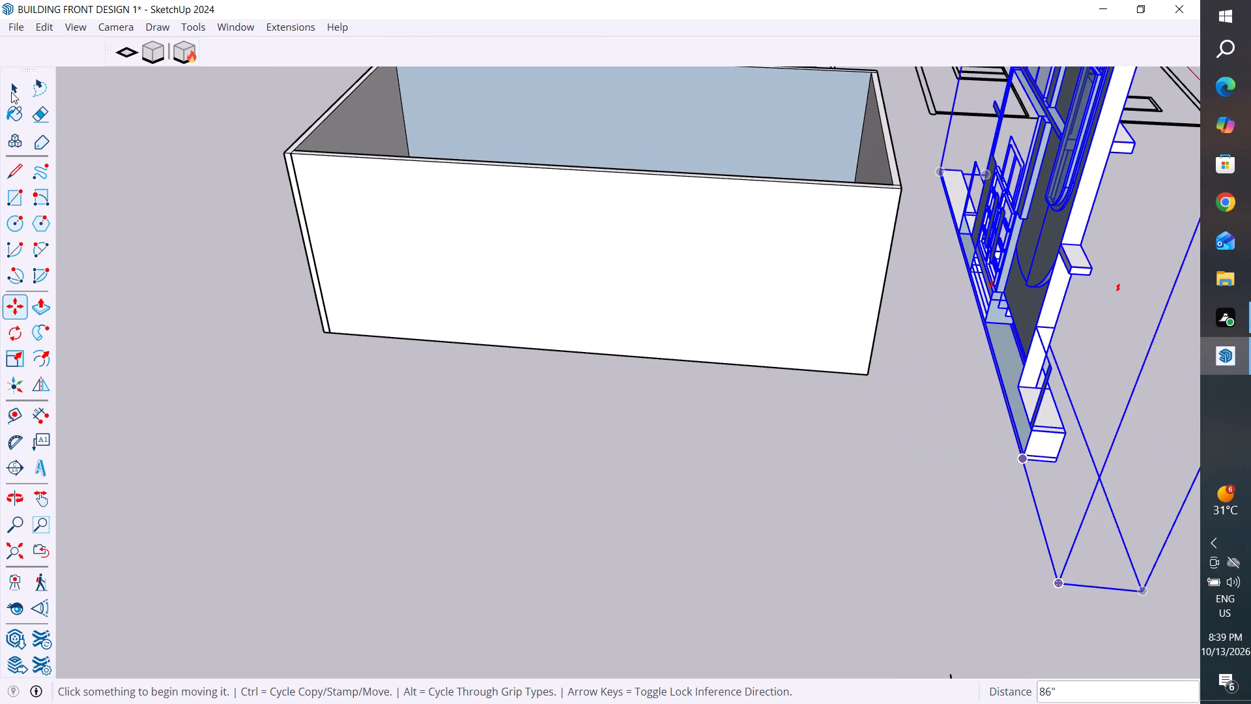
click(11, 92)
click(472, 469)
Draw a 76" line along the green axis from the walled box's bottom front corner toward the front elevation.
scroll(572, 514, down, 5)
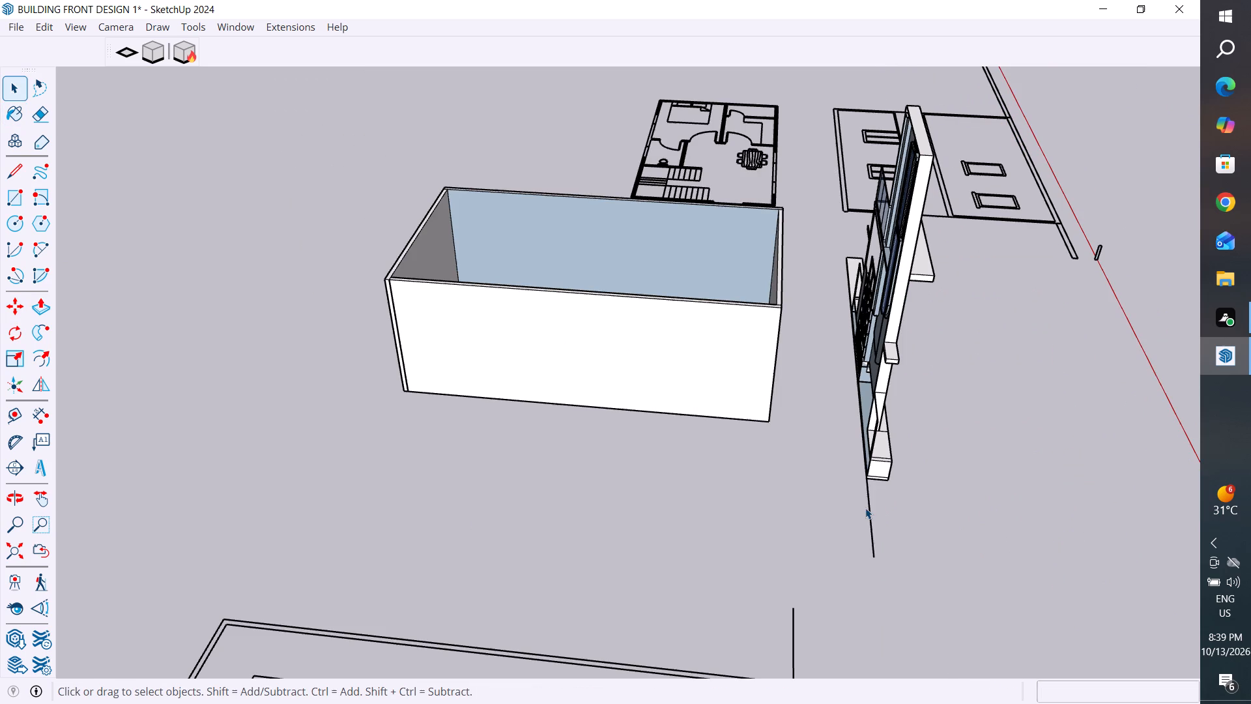
middle_drag(794, 440, 862, 512)
scroll(833, 363, up, 4)
middle_drag(982, 377, 966, 369)
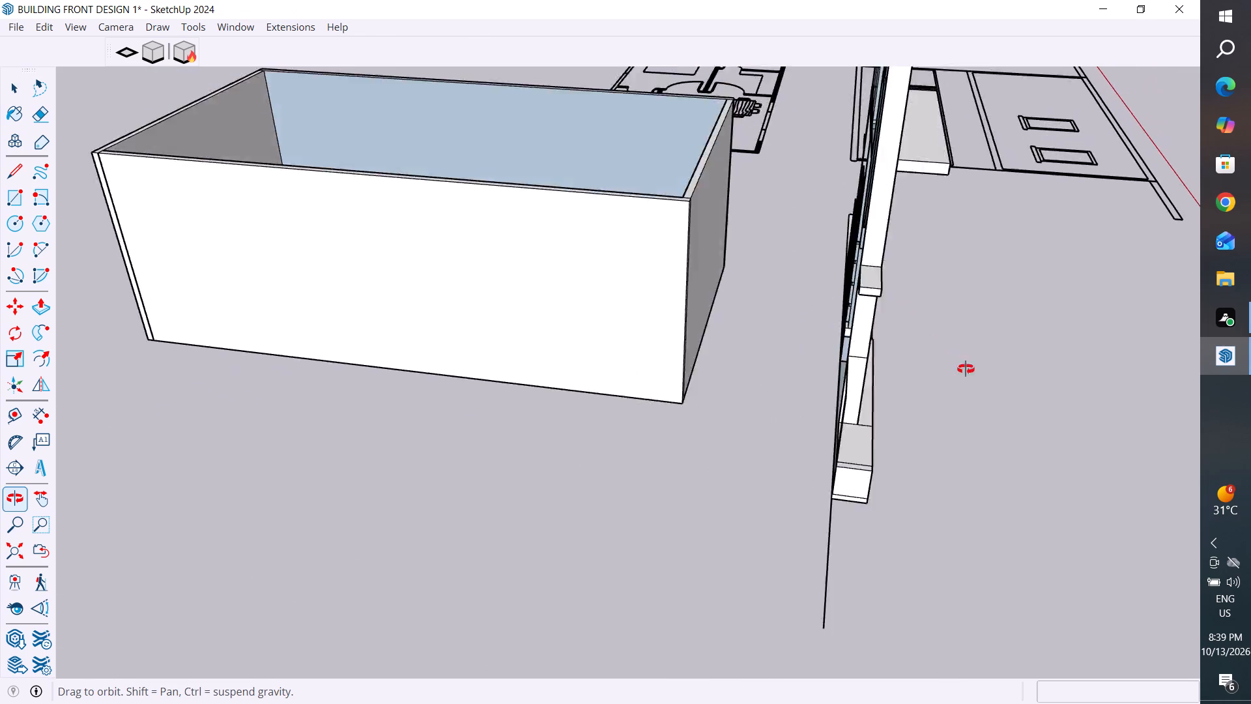
middle_drag(966, 369, 1011, 433)
scroll(1011, 433, up, 1)
scroll(816, 402, down, 4)
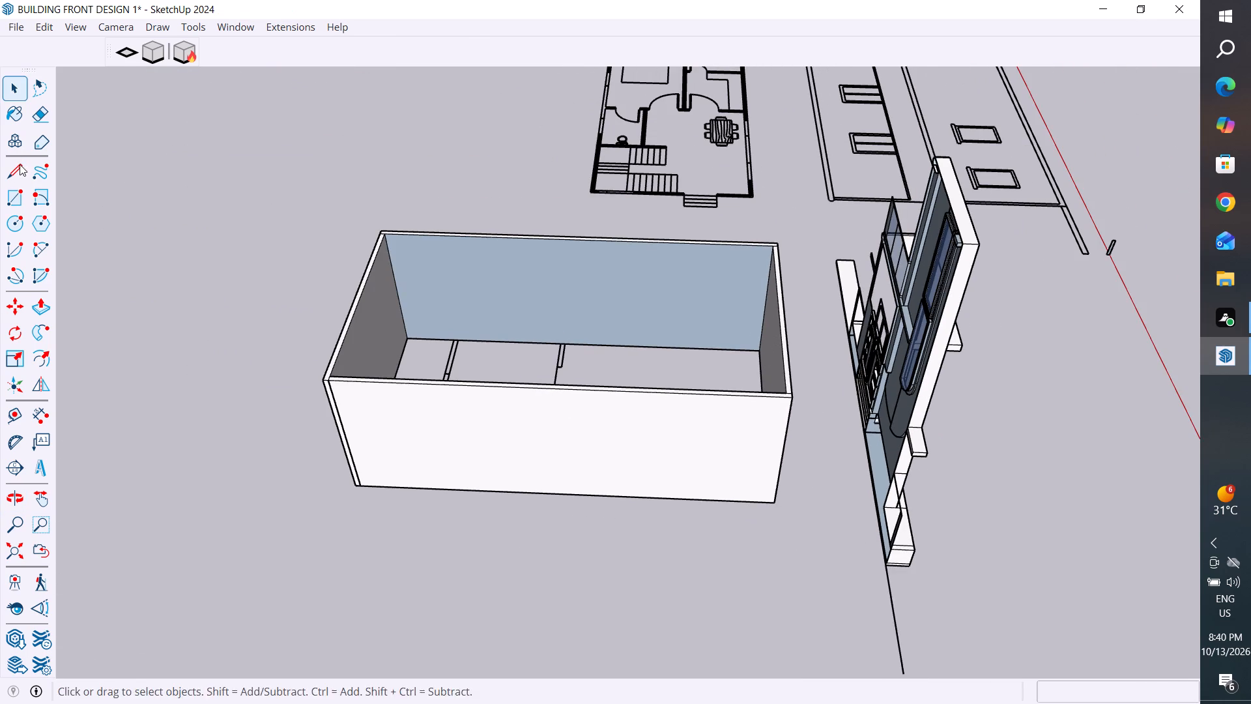
click(18, 168)
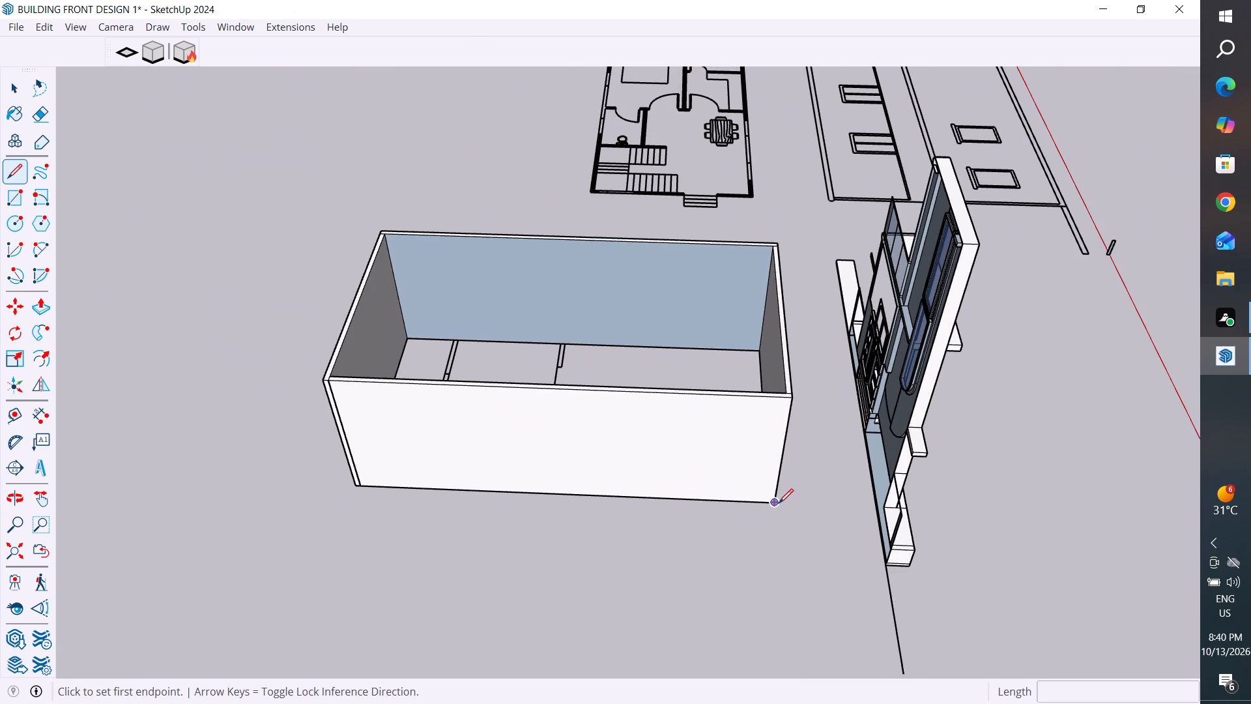
click(779, 503)
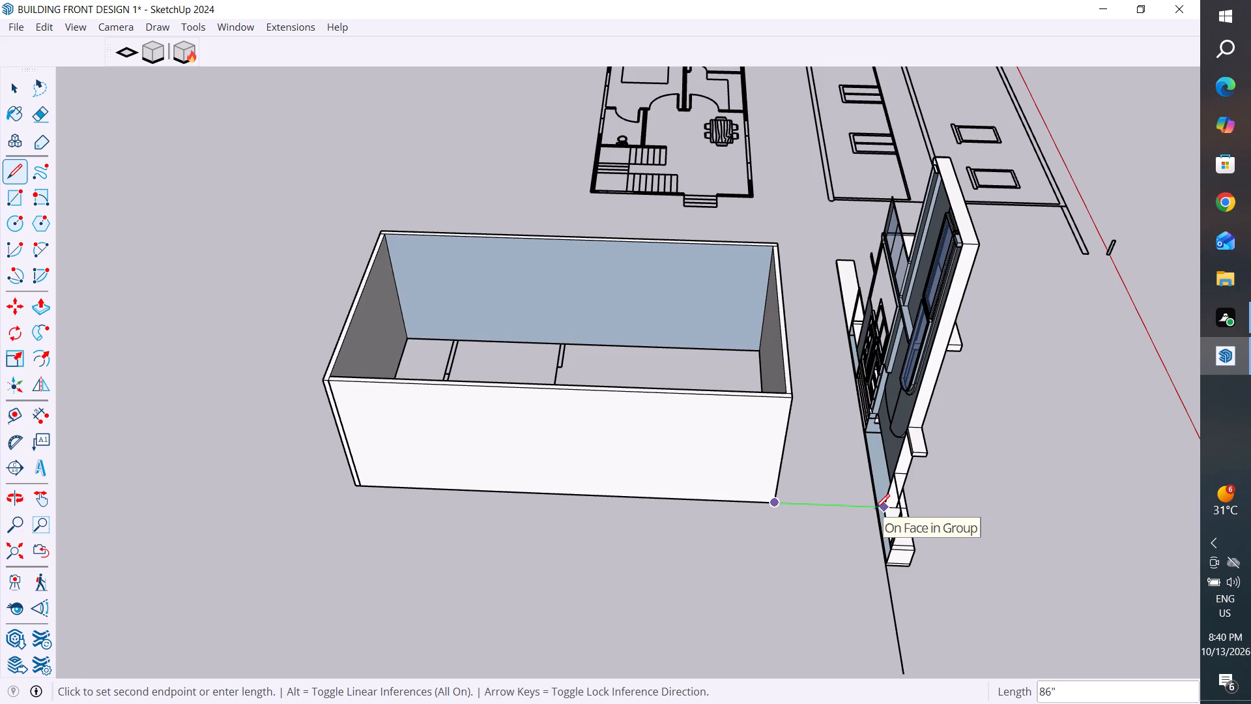
scroll(871, 508, up, 10)
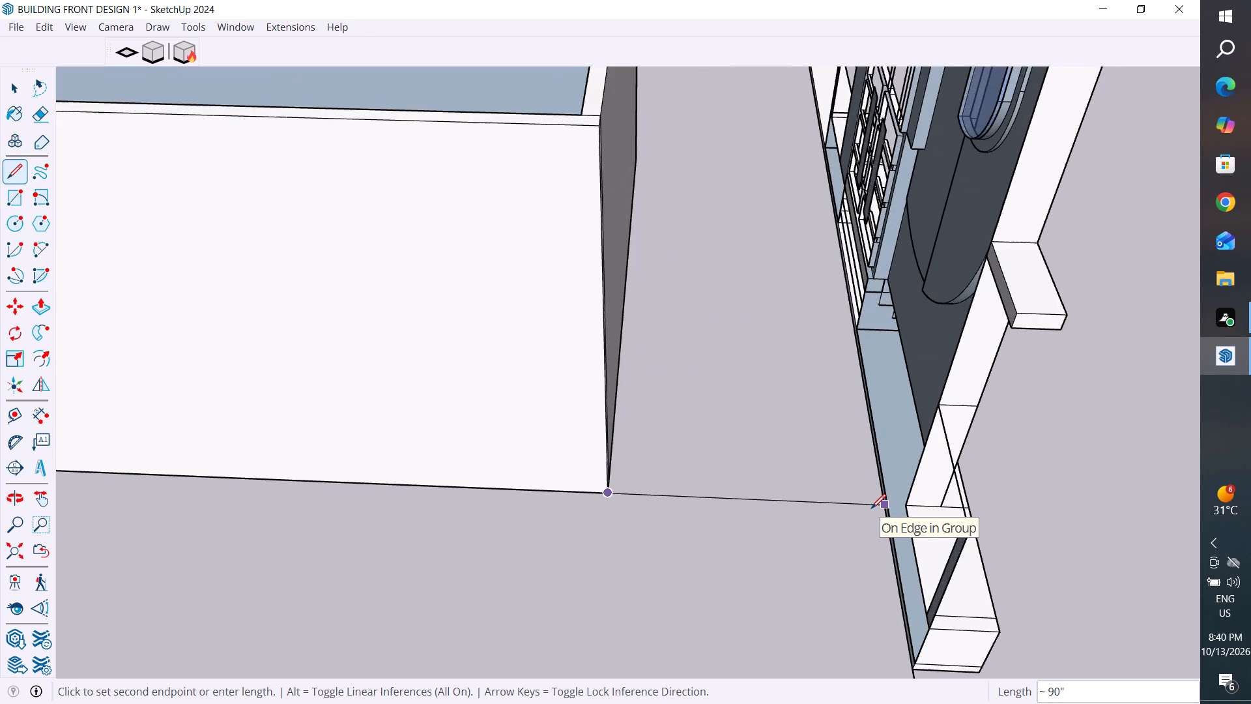
scroll(871, 508, up, 3)
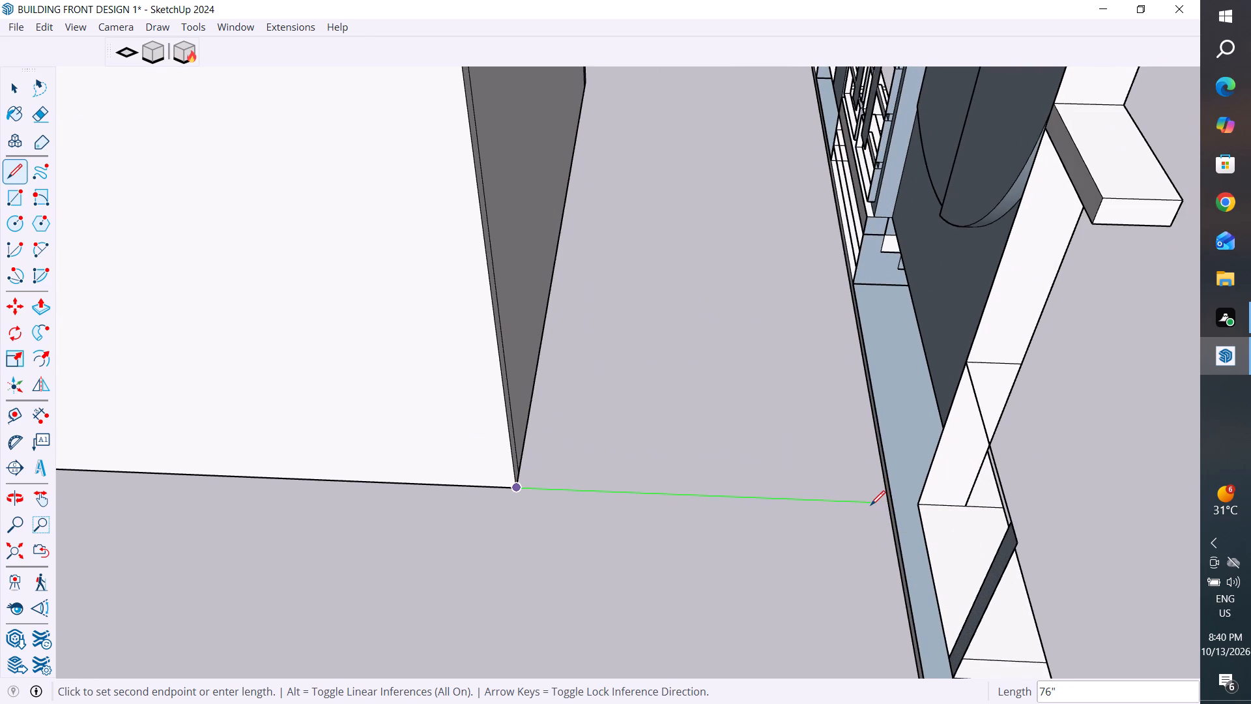
click(870, 505)
Draw a line about 203" long along the red axis from the 76" line's end, parallel to the box's front wall.
scroll(870, 505, down, 10)
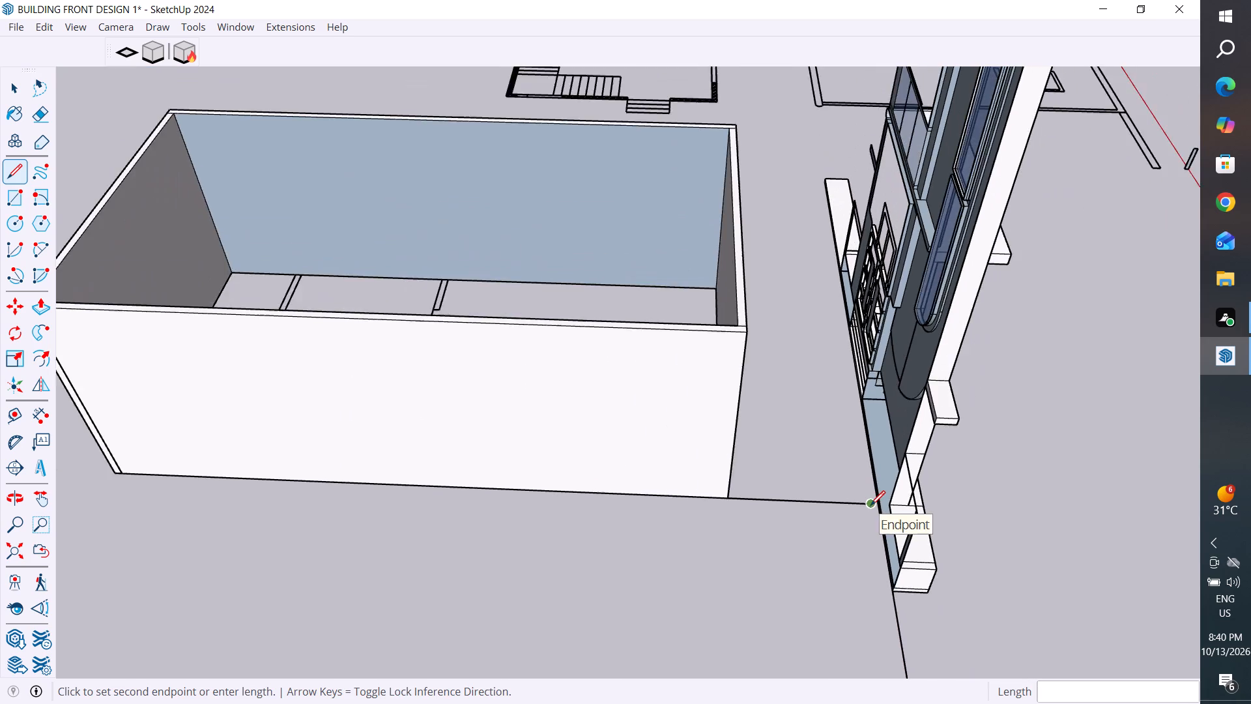
scroll(870, 505, up, 1)
middle_drag(870, 505, 102, 703)
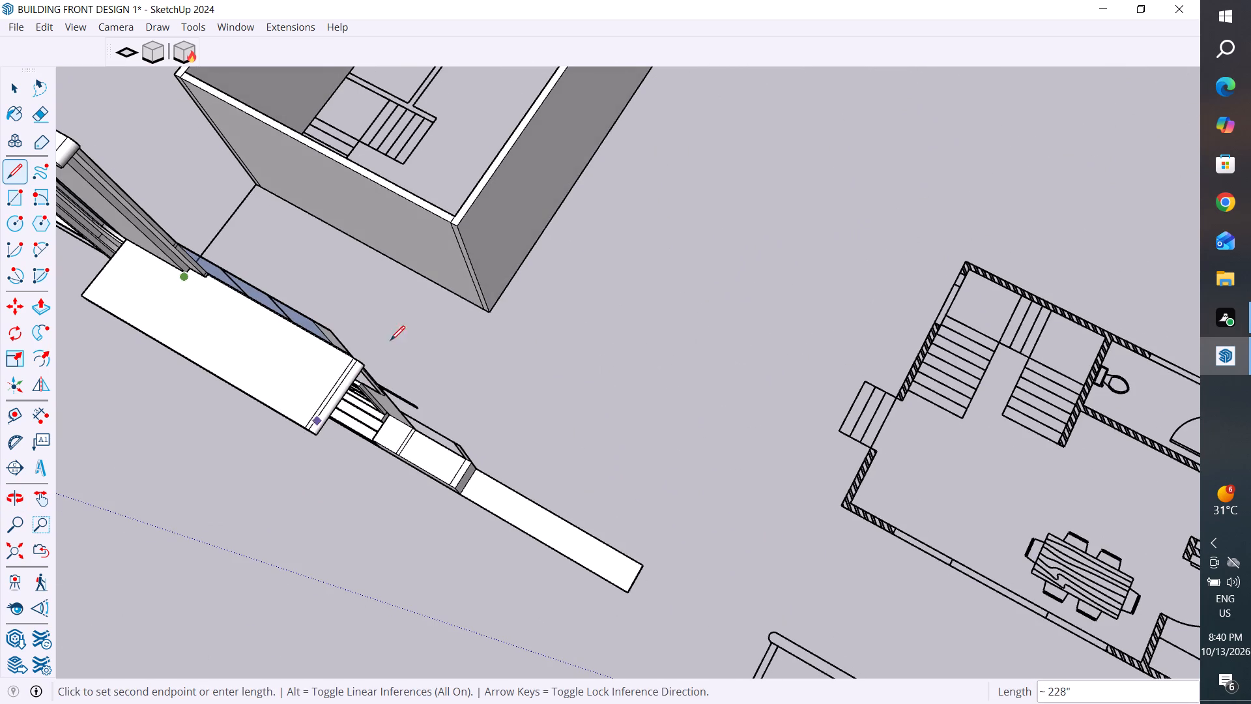
middle_drag(480, 401, 373, 538)
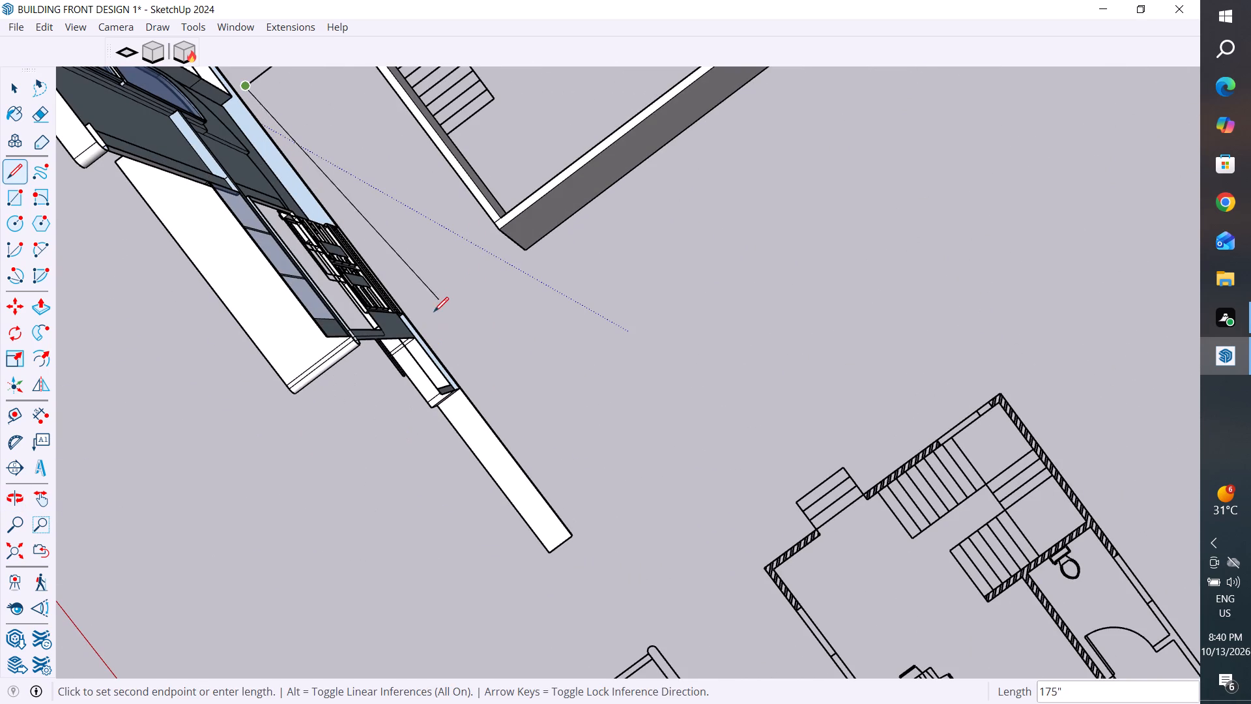
click(453, 355)
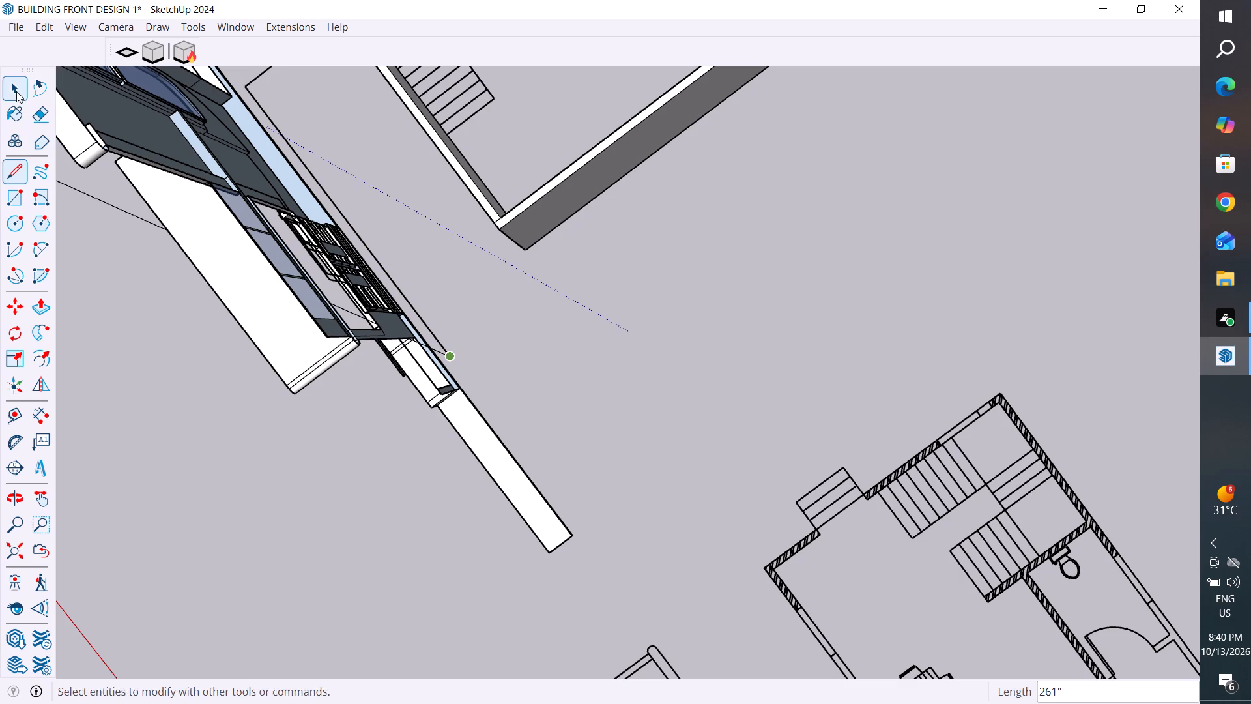
click(16, 91)
Draw a 76" line from the box's other bottom front corner to the long line, closing a rectangle in front of the box.
click(10, 181)
middle_drag(485, 317, 506, 186)
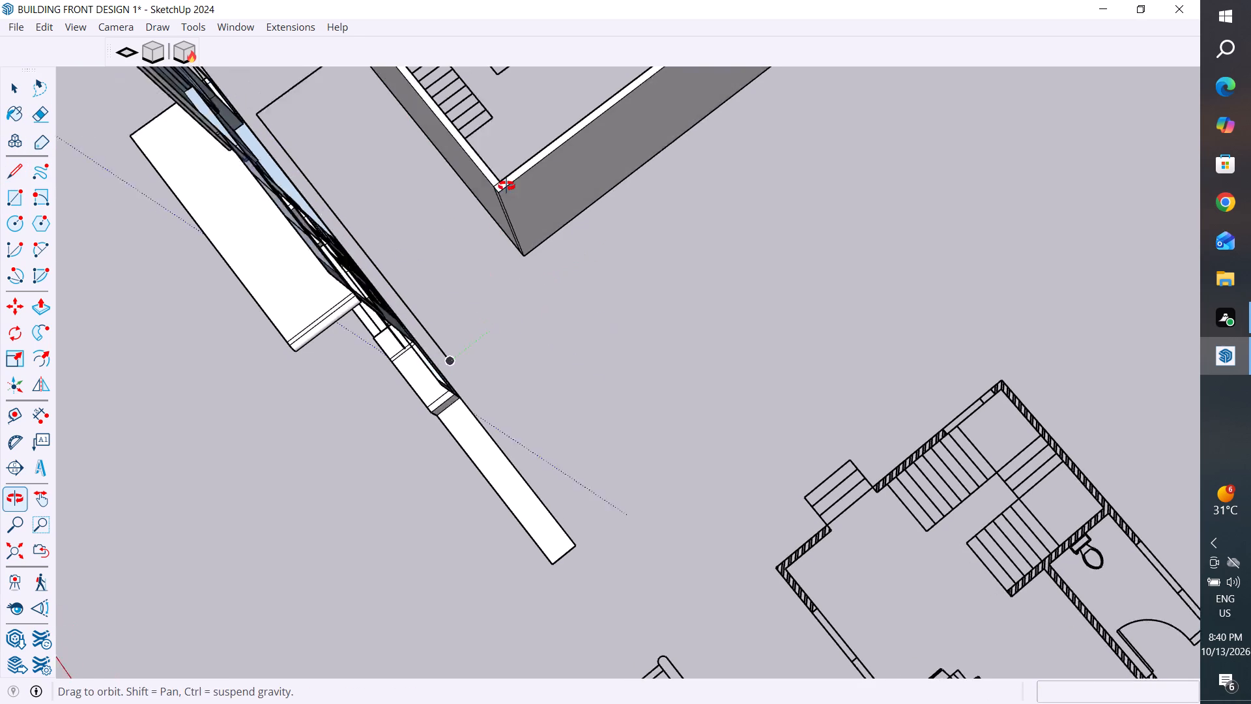
middle_drag(506, 186, 508, 173)
click(526, 263)
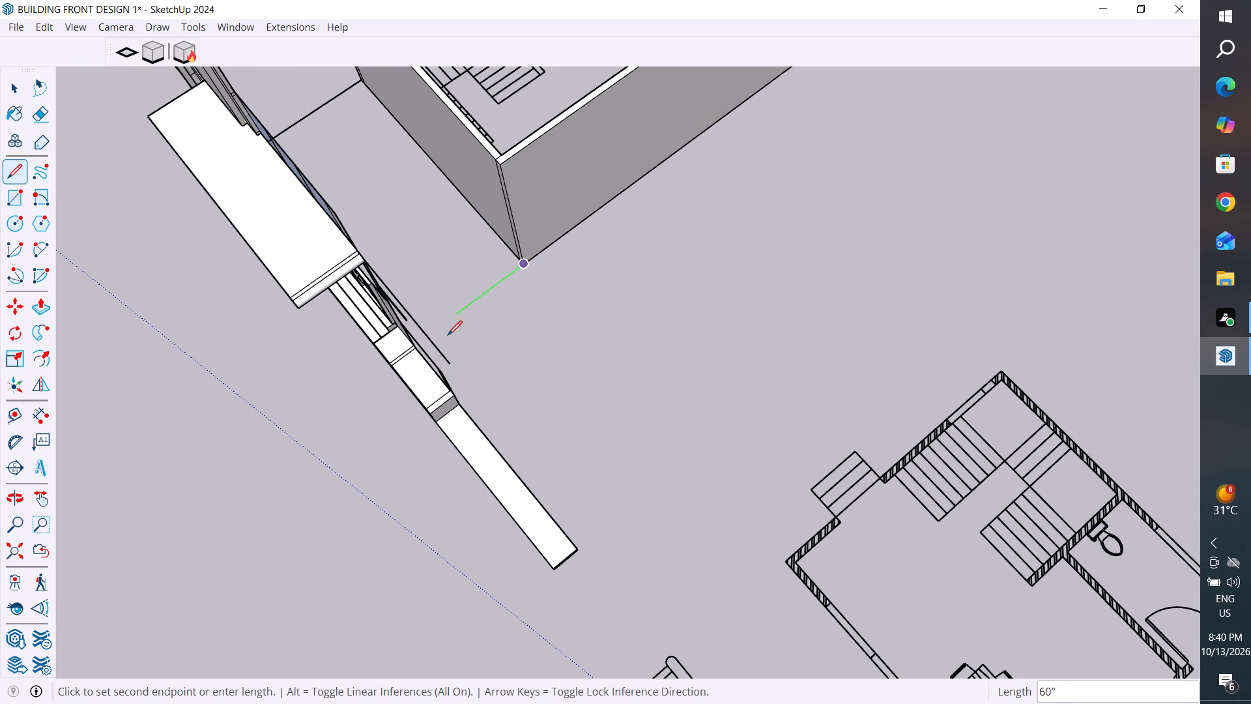
click(426, 340)
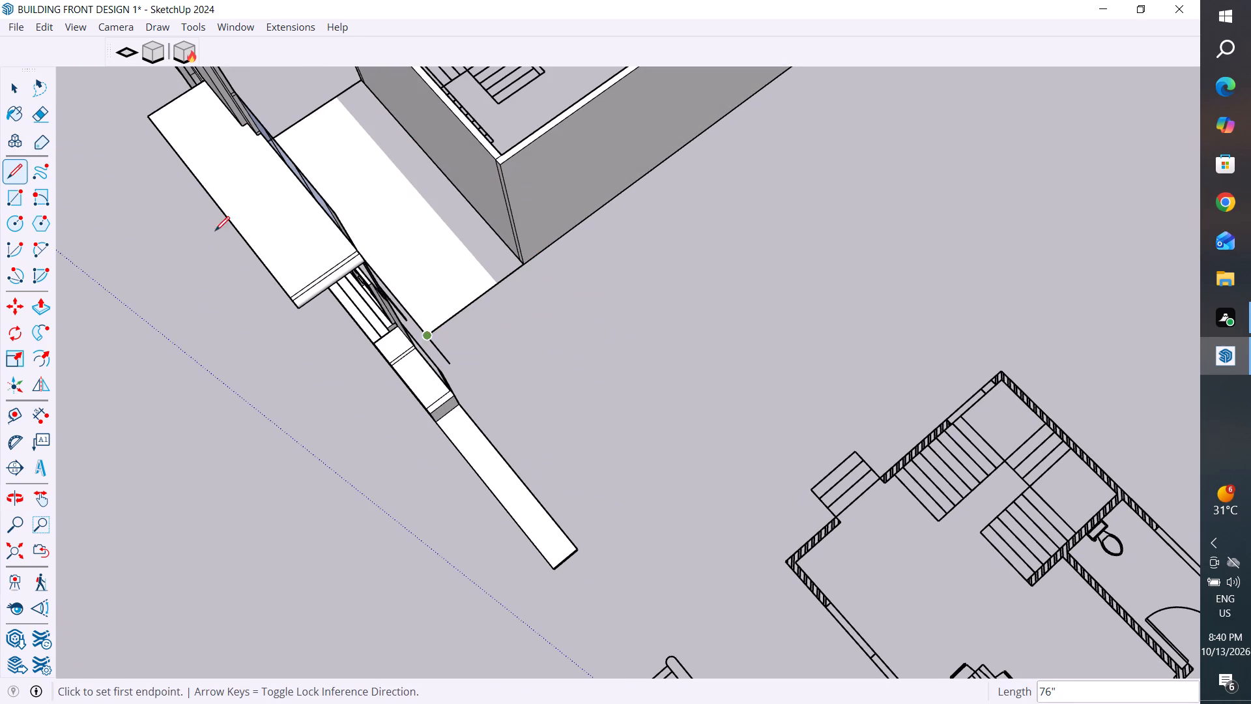
Delete the excess line end beyond the rectangle's corner and the rectangle's face, keeping the outline.
click(8, 86)
click(448, 359)
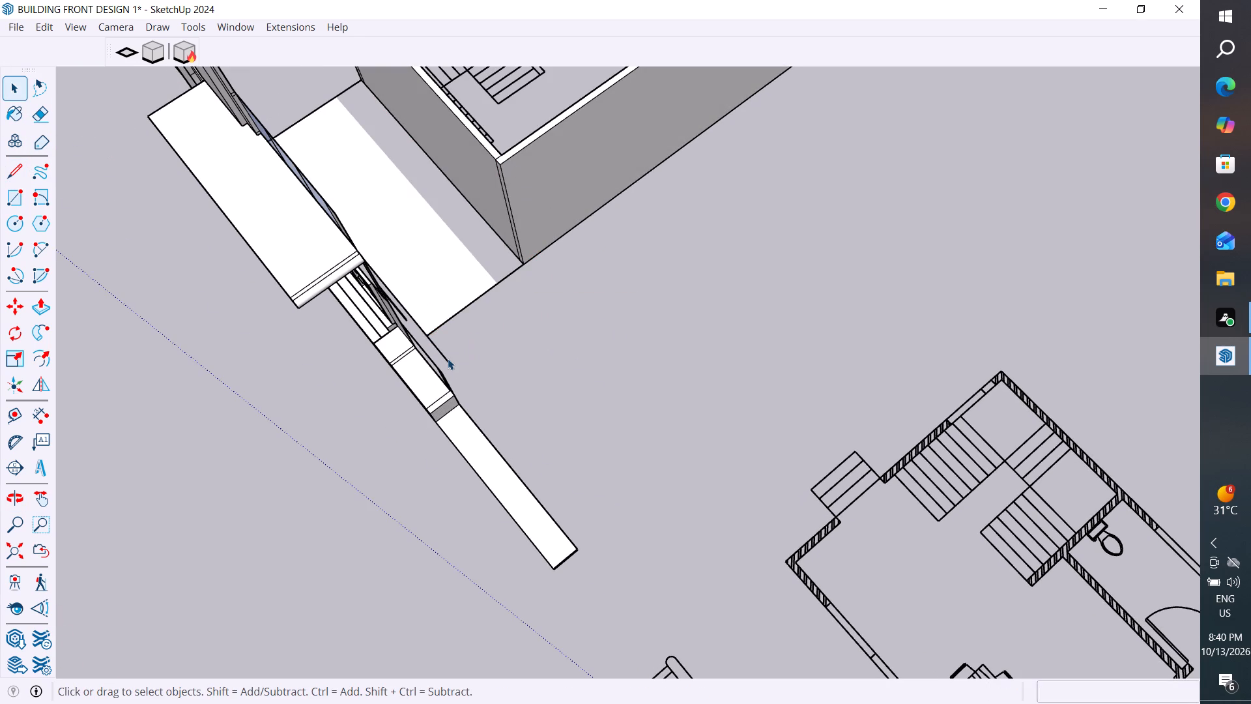
key(Delete)
click(467, 274)
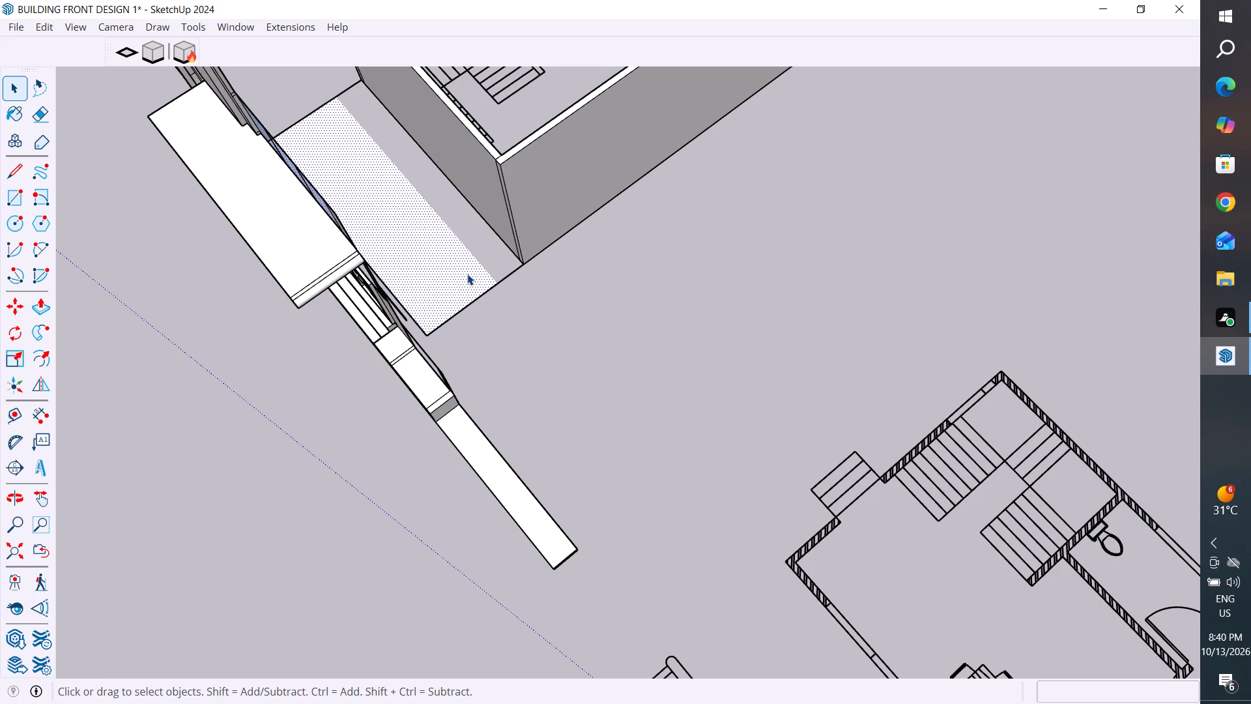
key(Delete)
Examine from the front, side and below how the rectangle outline in front of the box lines up with the front elevation's base.
middle_drag(553, 369, 697, 151)
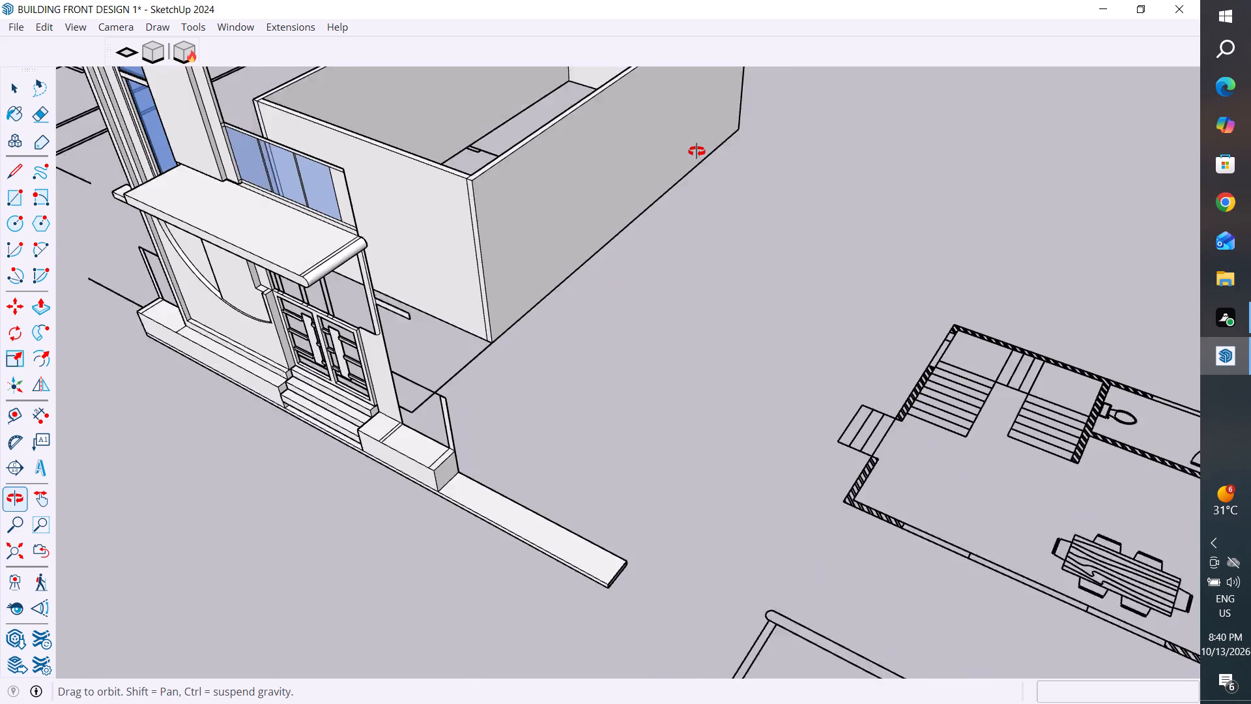
middle_drag(697, 151, 722, 162)
middle_drag(349, 515, 844, 392)
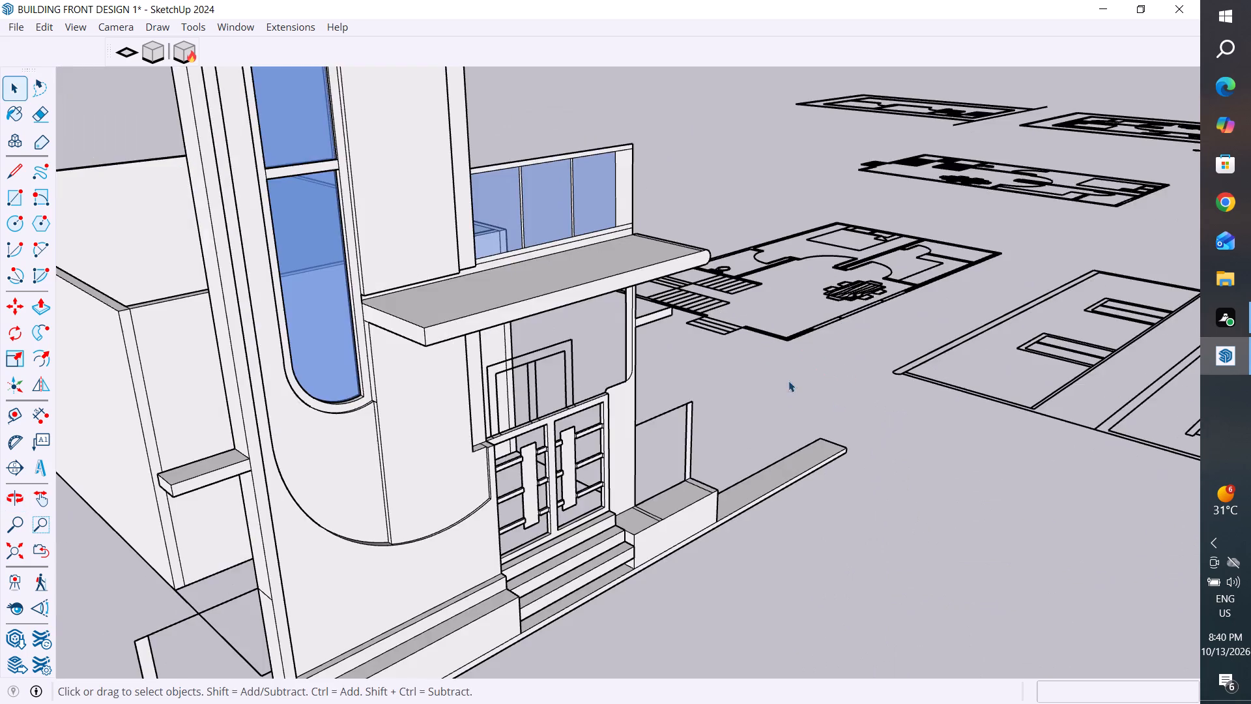
scroll(841, 321, down, 5)
middle_drag(683, 555, 784, 574)
scroll(786, 543, up, 2)
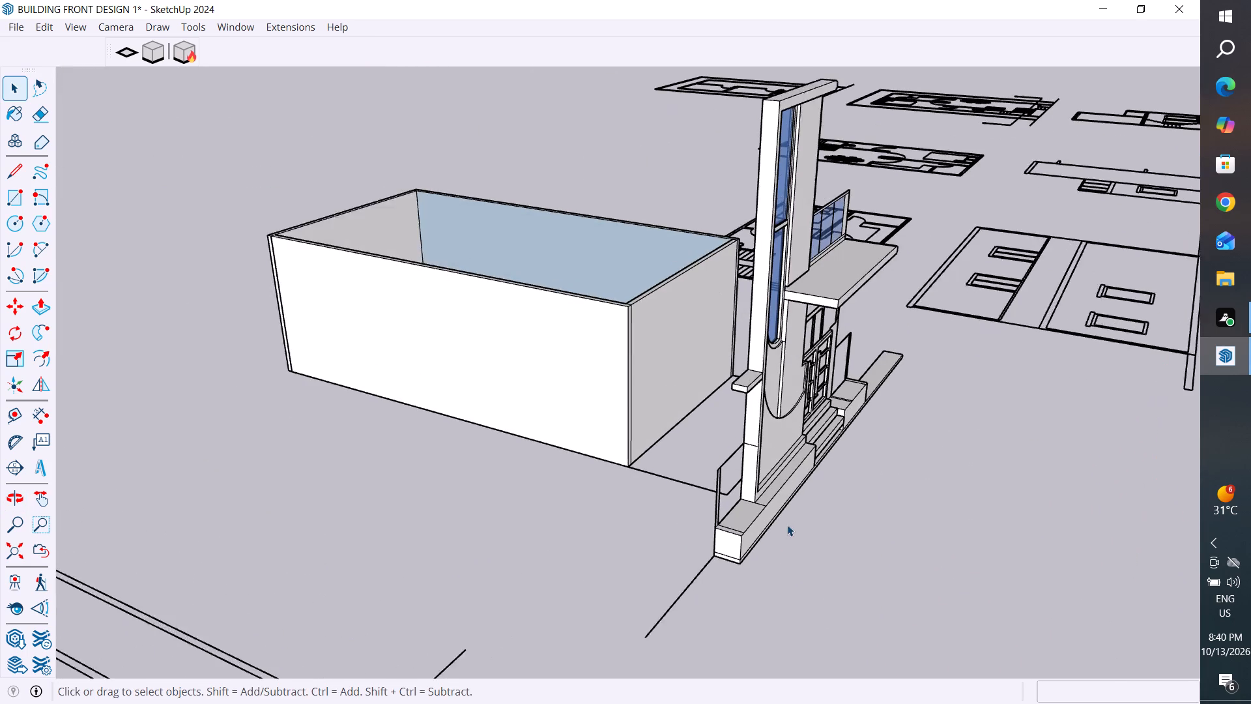
scroll(787, 525, up, 1)
middle_drag(712, 531, 849, 584)
scroll(900, 523, up, 4)
scroll(957, 531, up, 3)
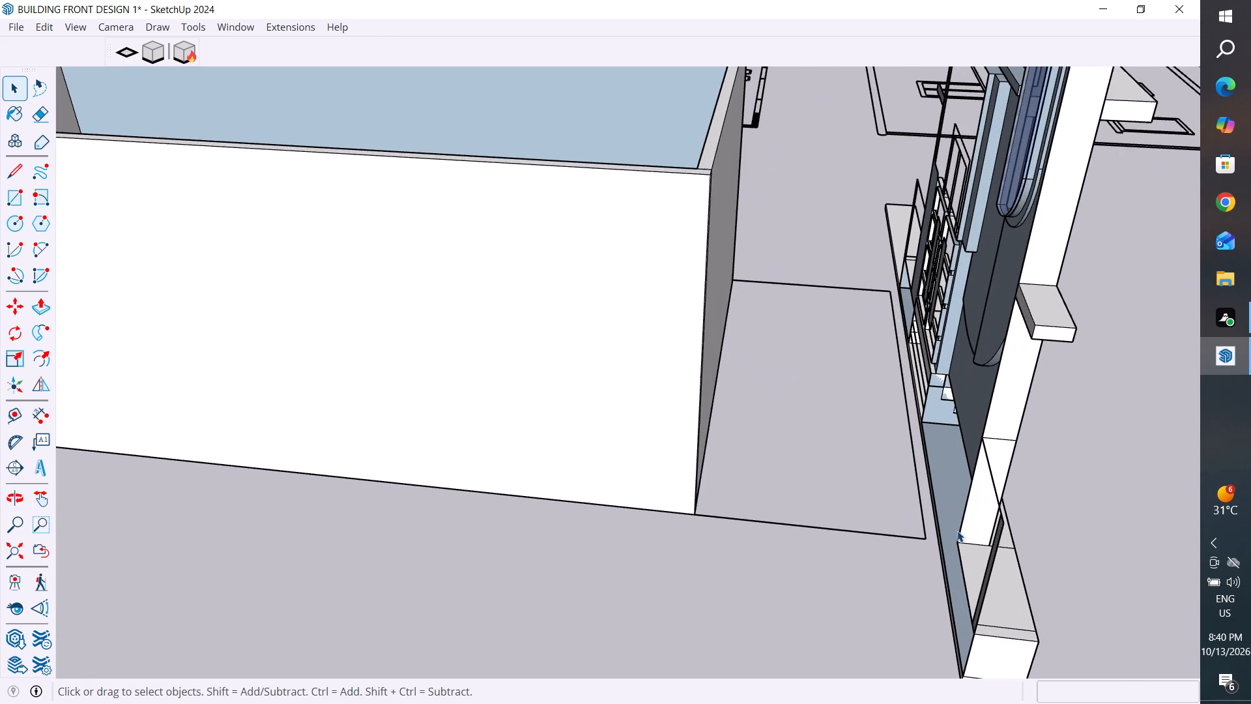
middle_drag(899, 503, 521, 415)
scroll(495, 385, down, 5)
middle_drag(676, 453, 689, 331)
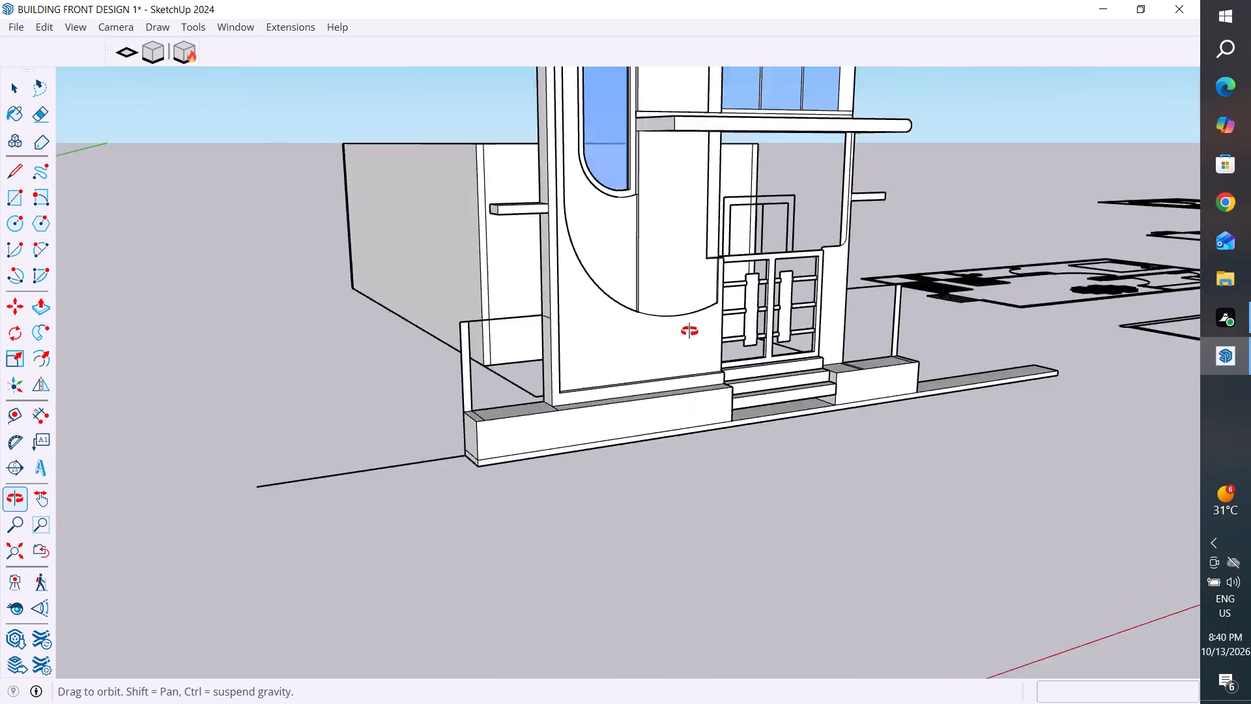
middle_drag(689, 331, 683, 303)
scroll(544, 210, up, 8)
middle_drag(548, 227, 548, 290)
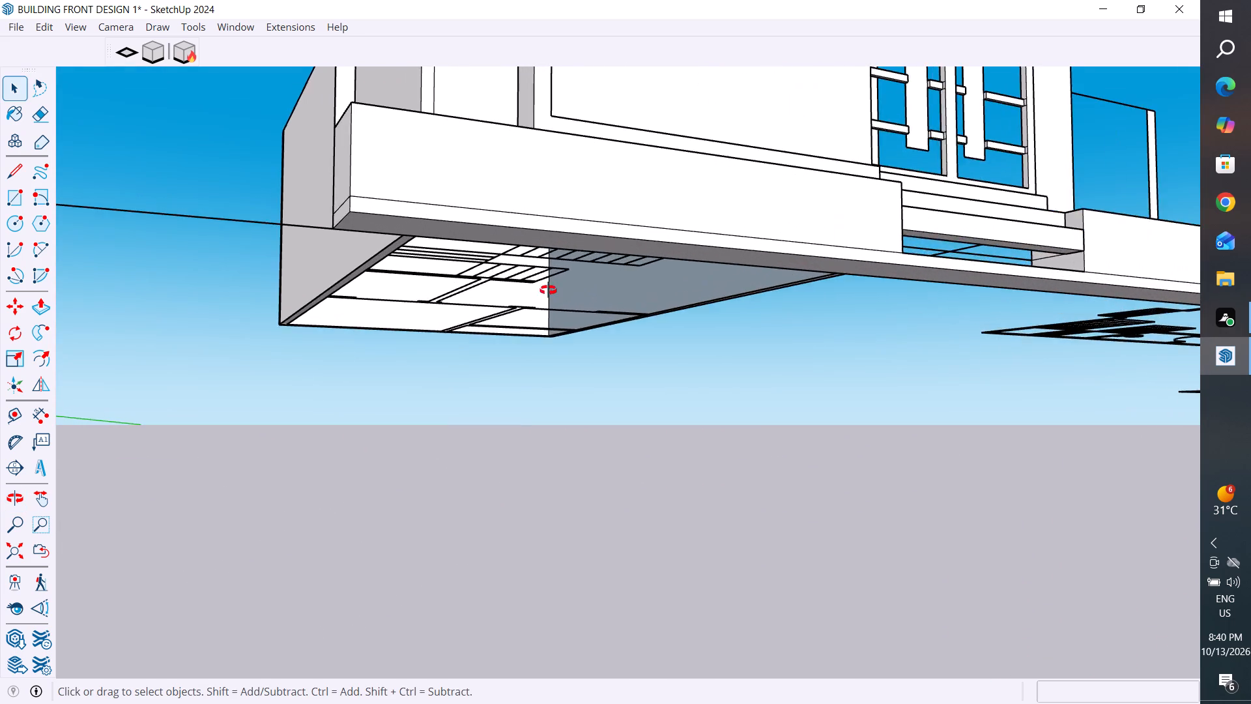
middle_drag(548, 290, 501, 480)
Trace a line around the base at the tower's outer edge: about 21" down the front, 18" across the underside and 21" up the back.
click(15, 169)
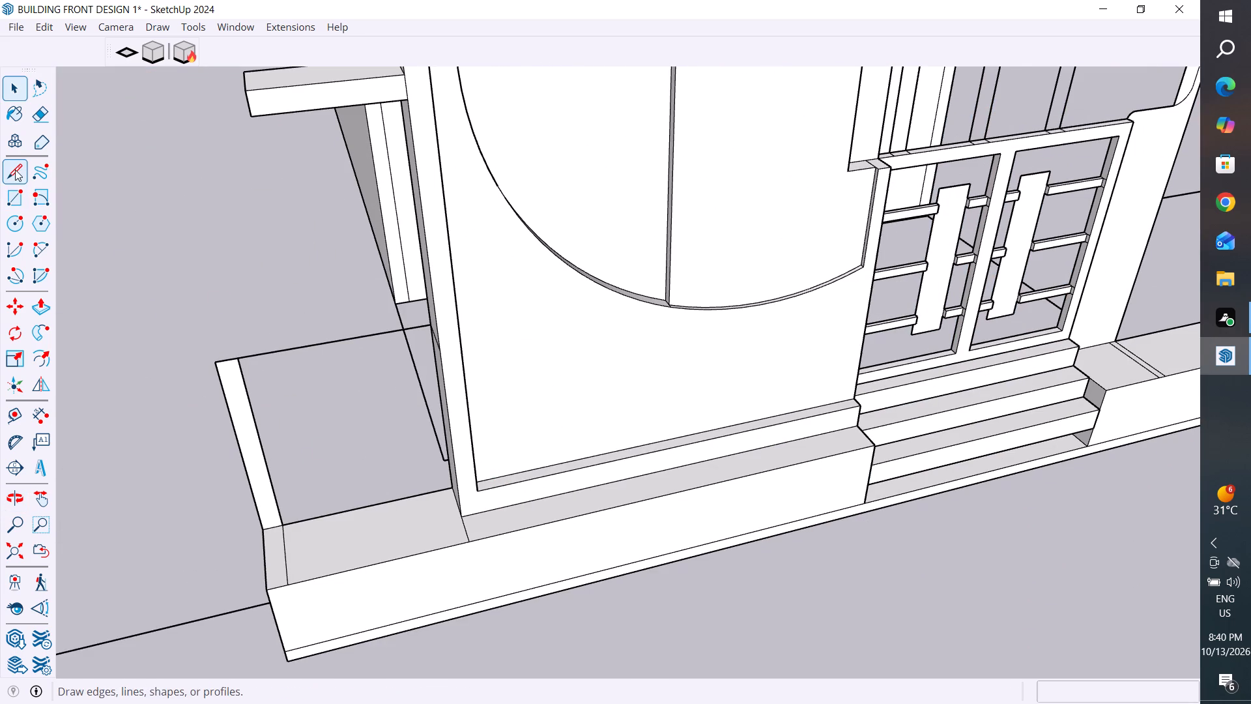
scroll(483, 596, up, 2)
scroll(461, 674, up, 8)
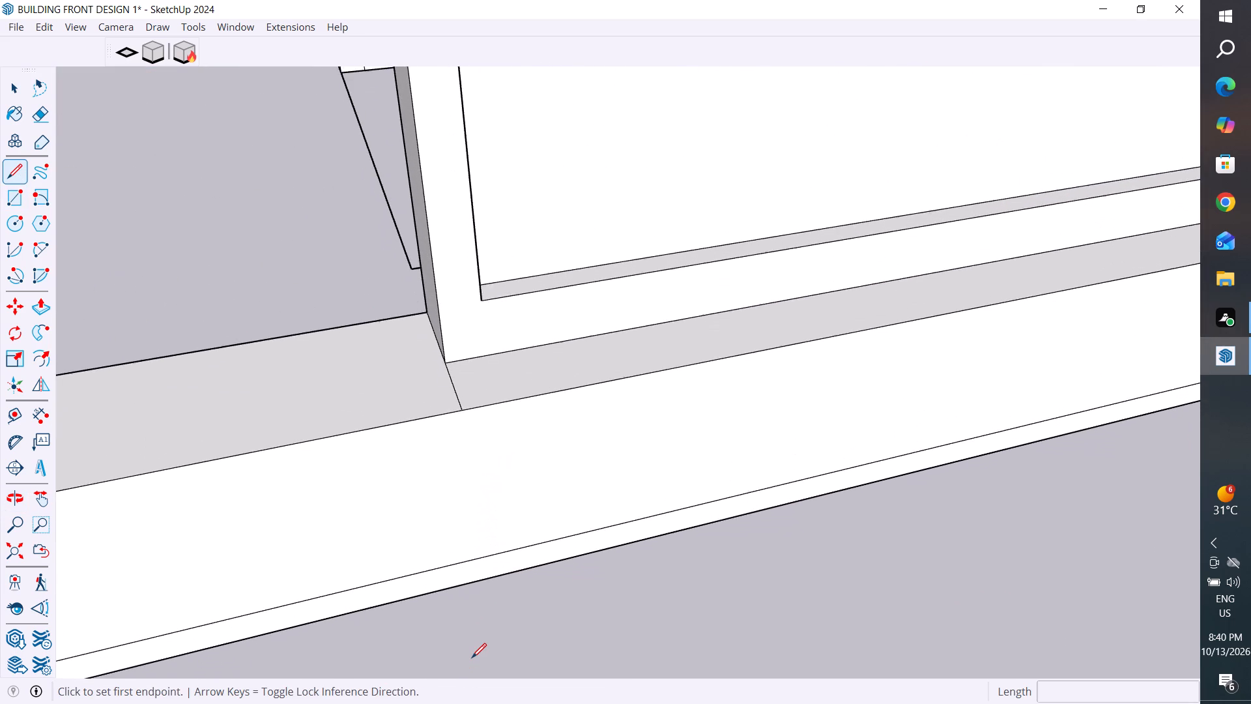
middle_drag(523, 589, 540, 540)
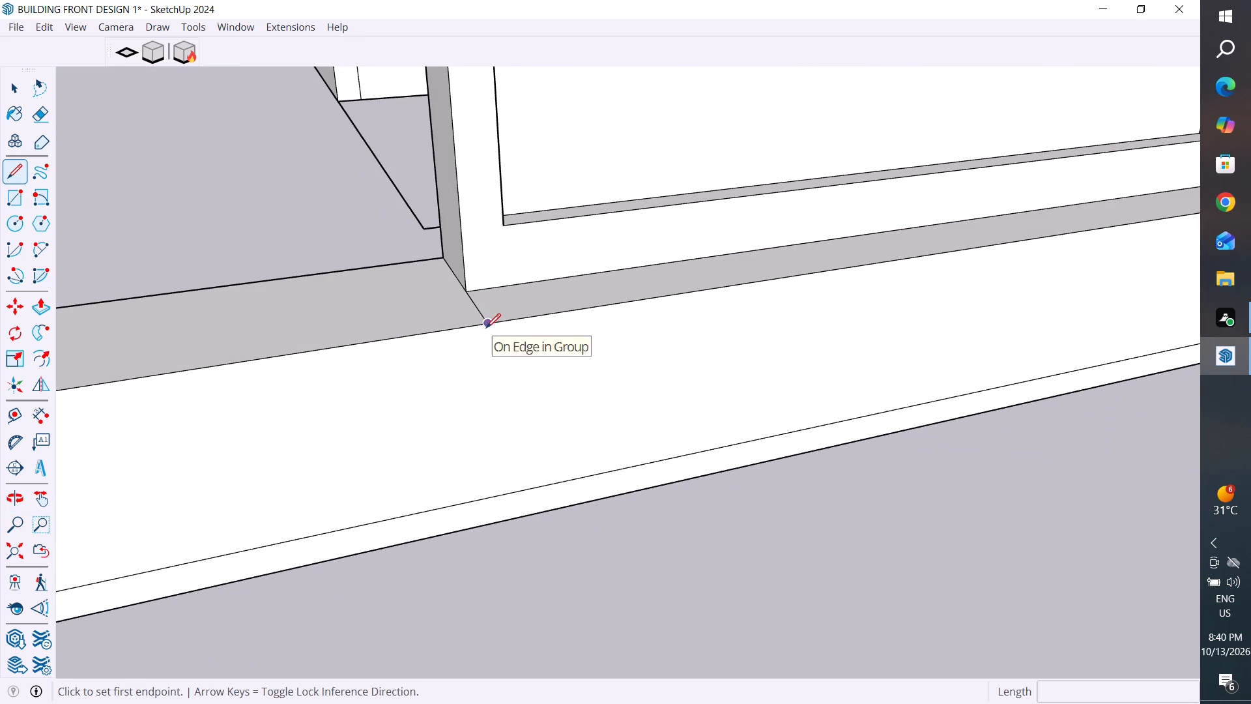
click(489, 327)
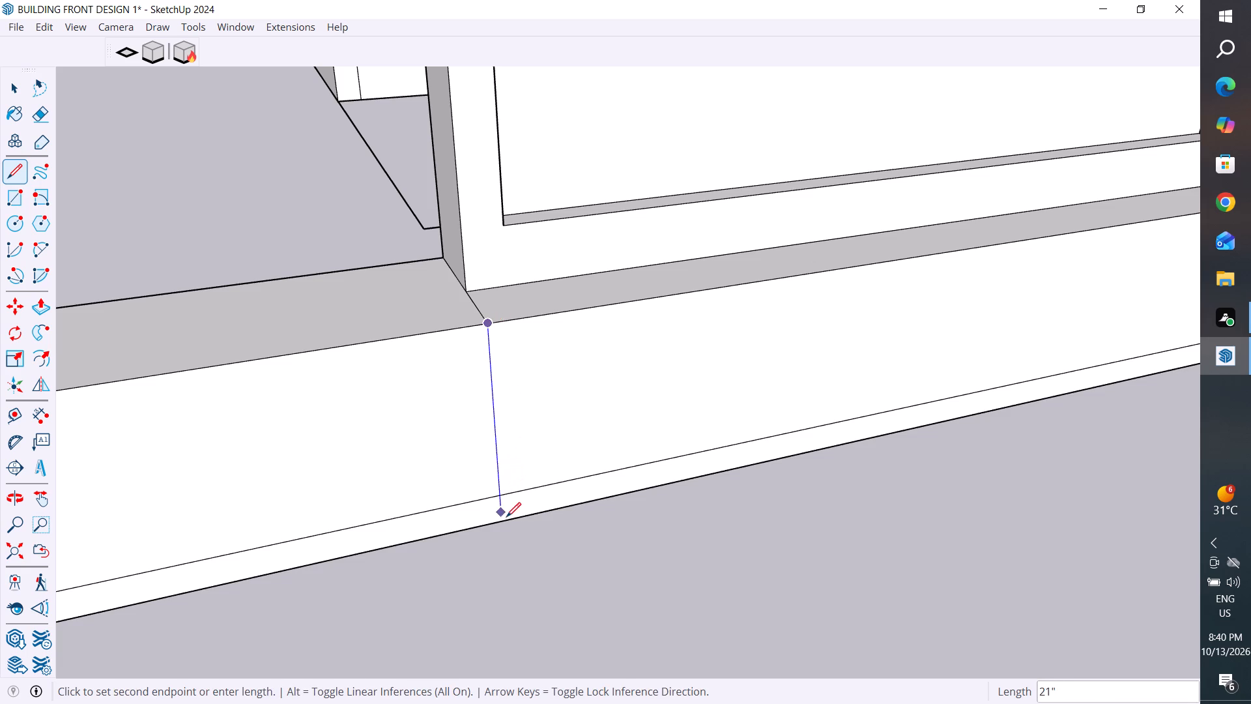
click(504, 525)
middle_drag(592, 529, 955, 366)
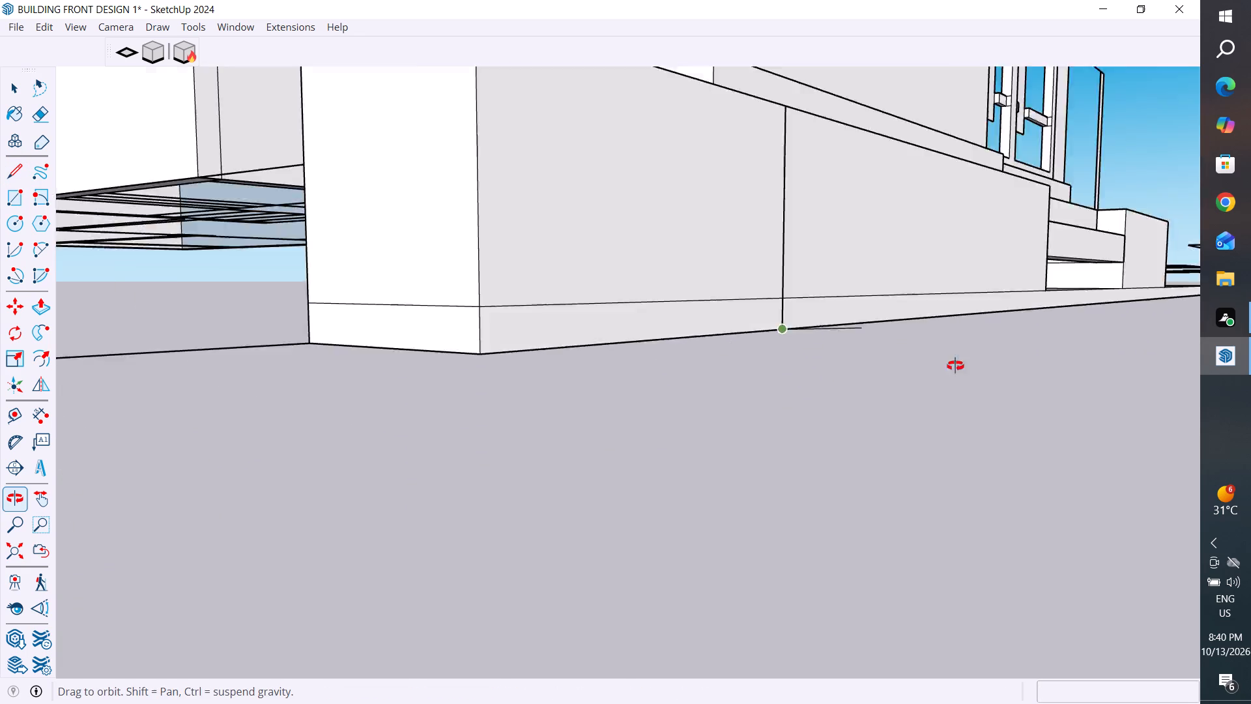
middle_drag(955, 366, 1029, 220)
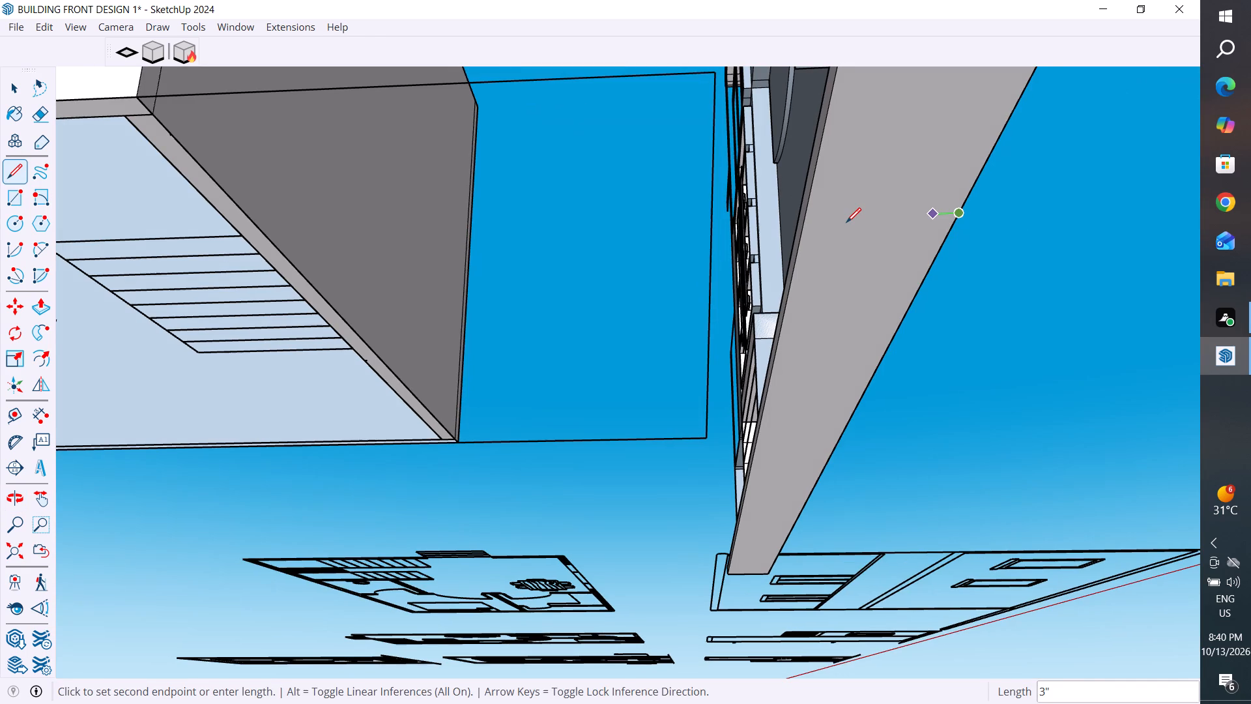
click(803, 222)
middle_drag(806, 224, 829, 237)
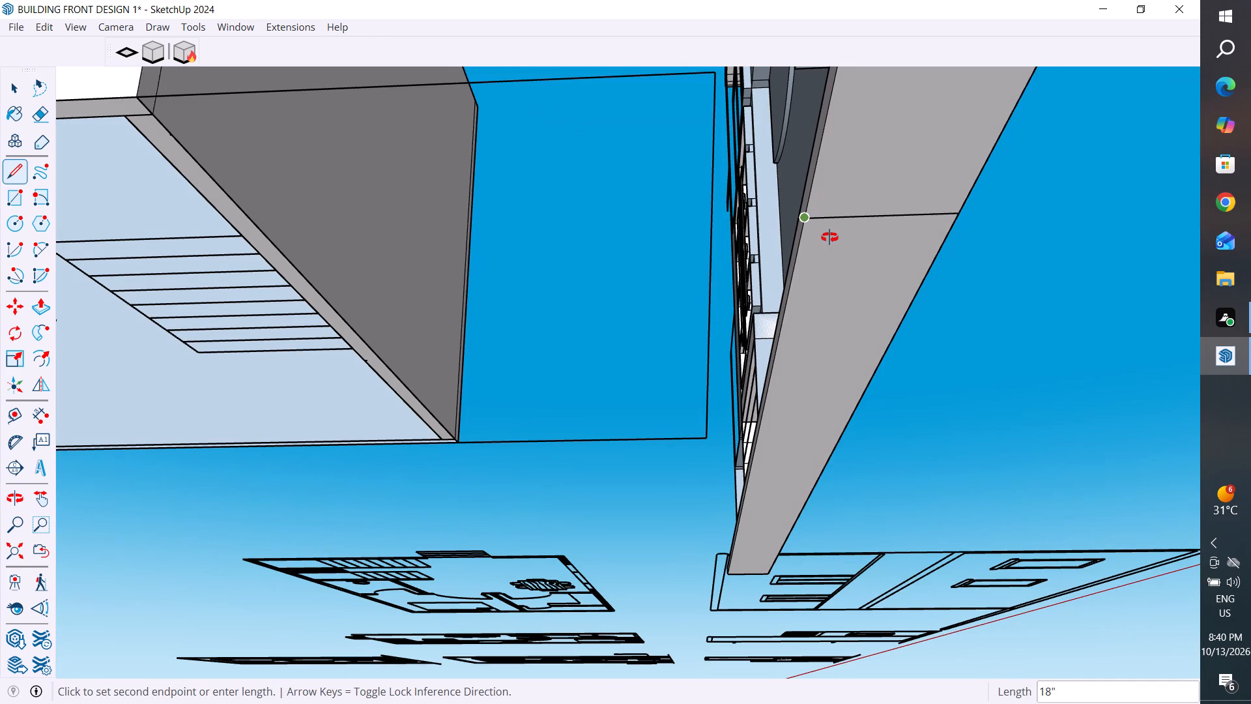
middle_drag(829, 237, 986, 578)
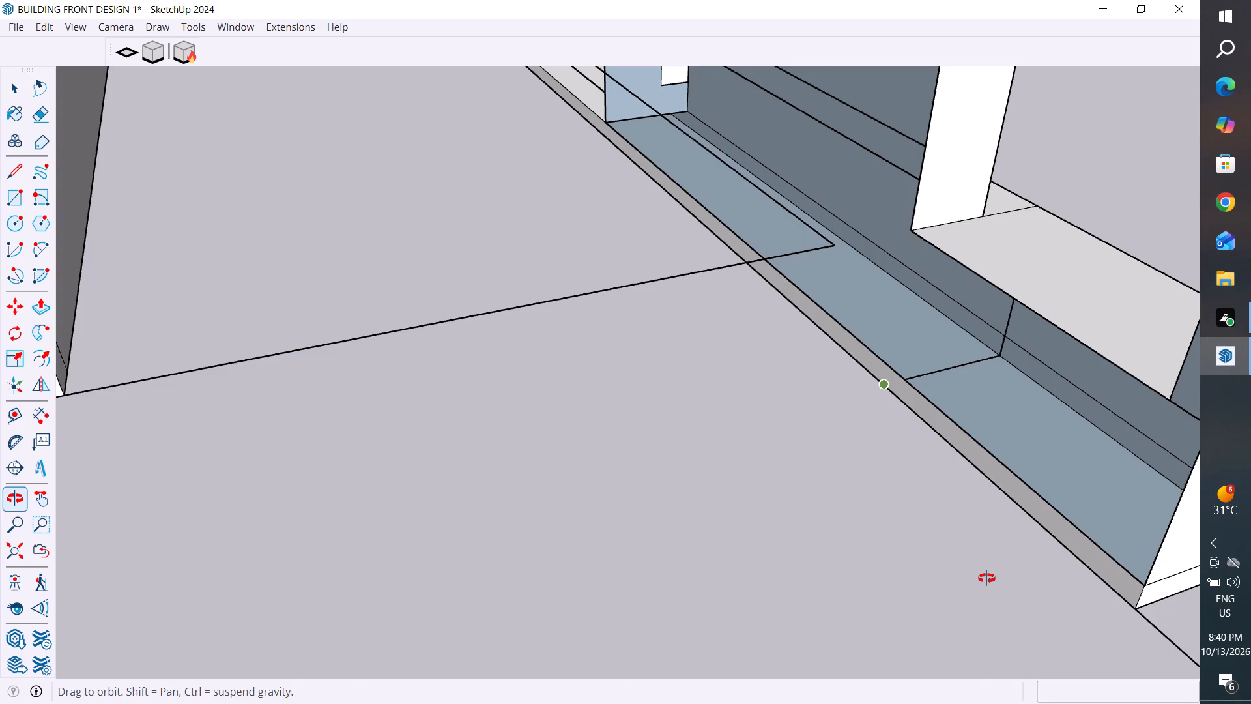
click(910, 227)
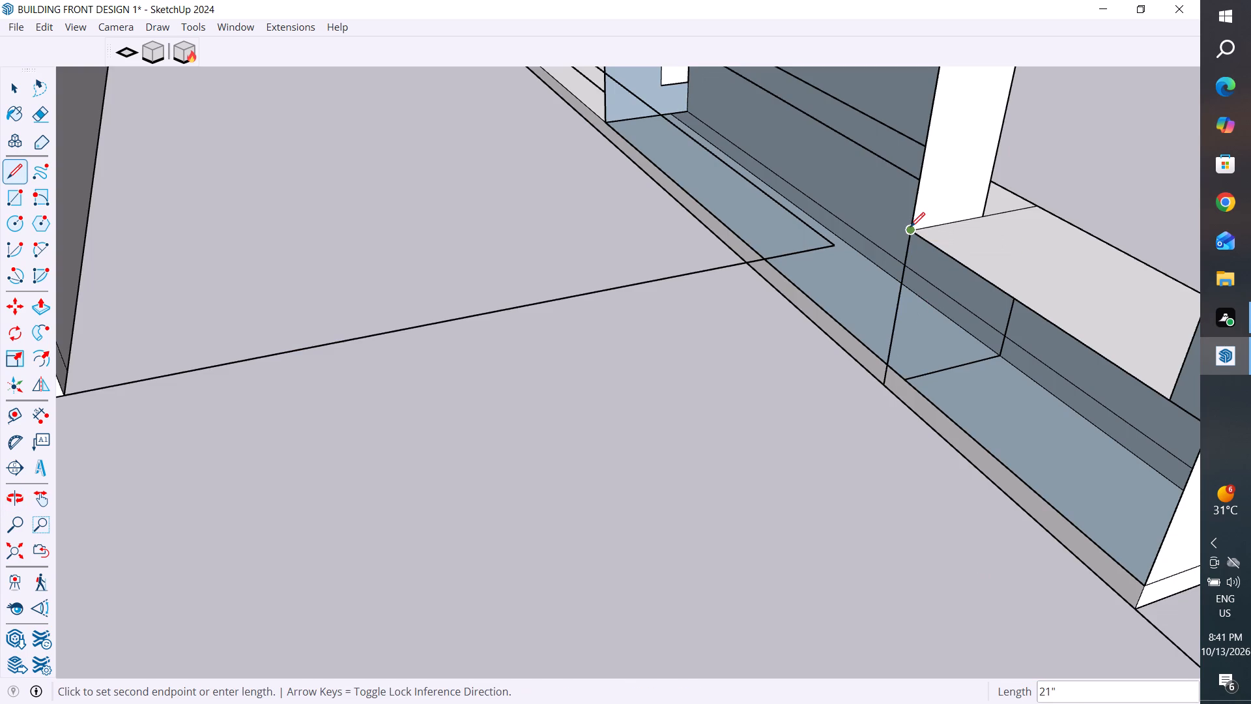
click(15, 92)
click(760, 503)
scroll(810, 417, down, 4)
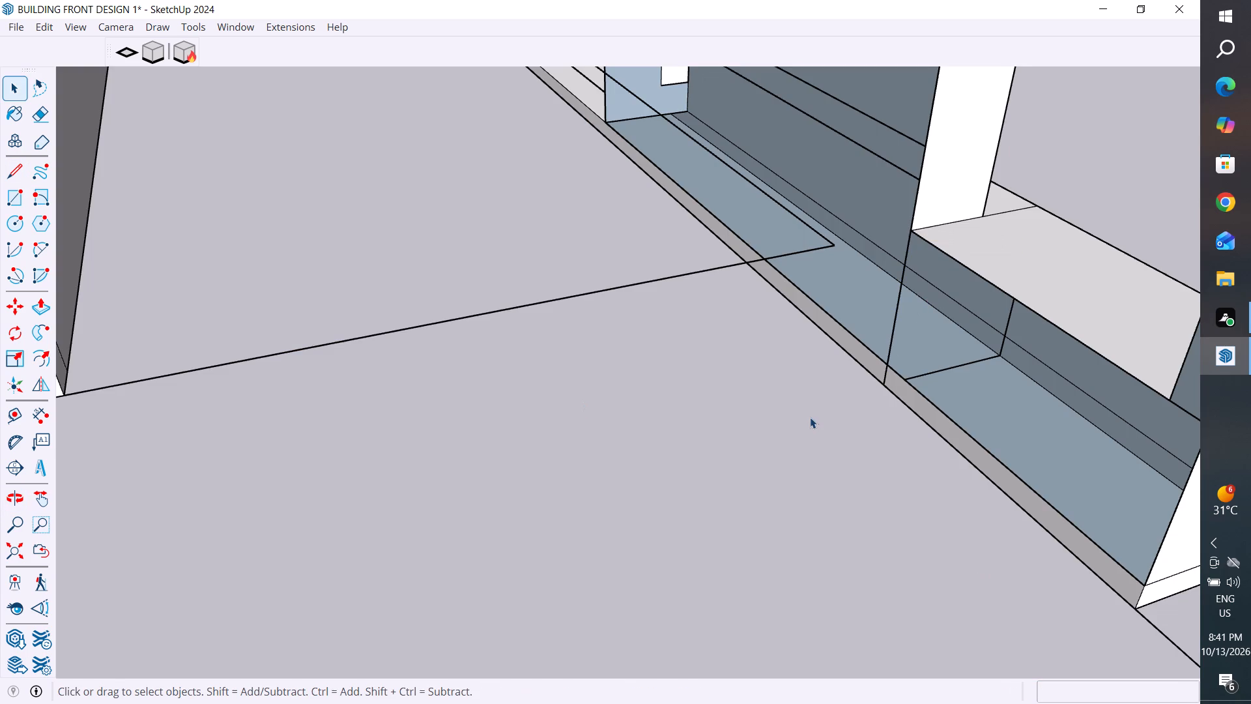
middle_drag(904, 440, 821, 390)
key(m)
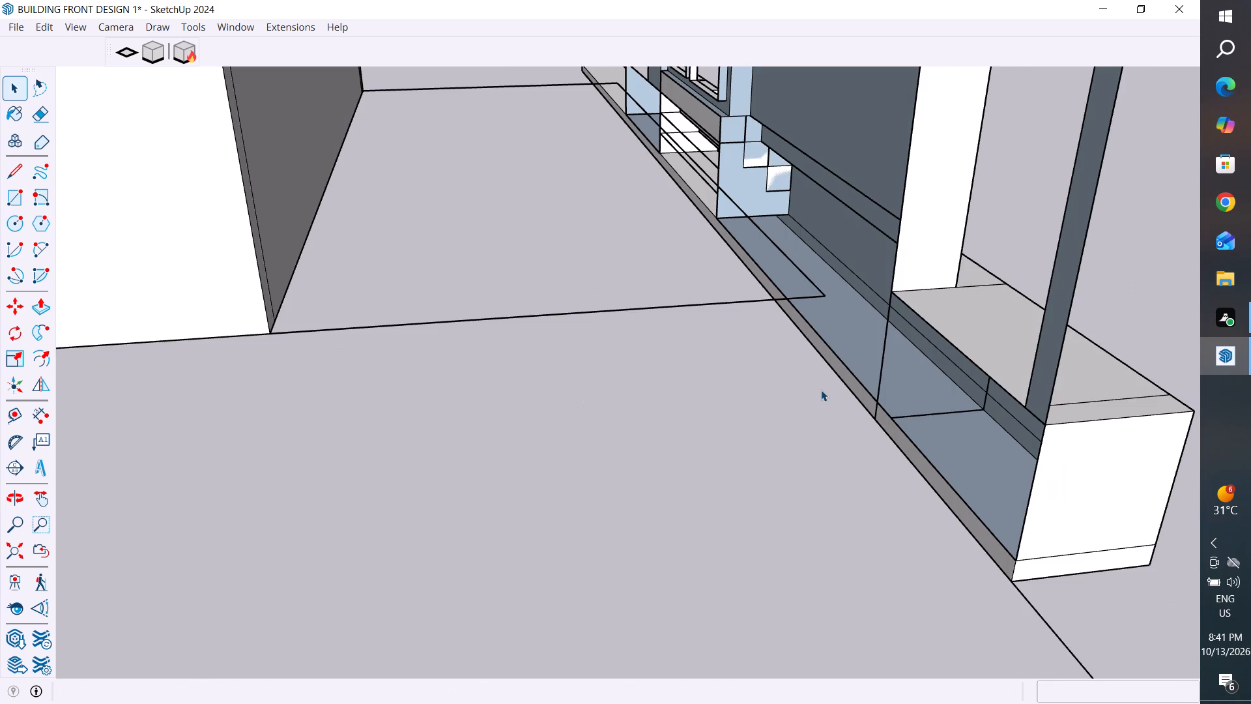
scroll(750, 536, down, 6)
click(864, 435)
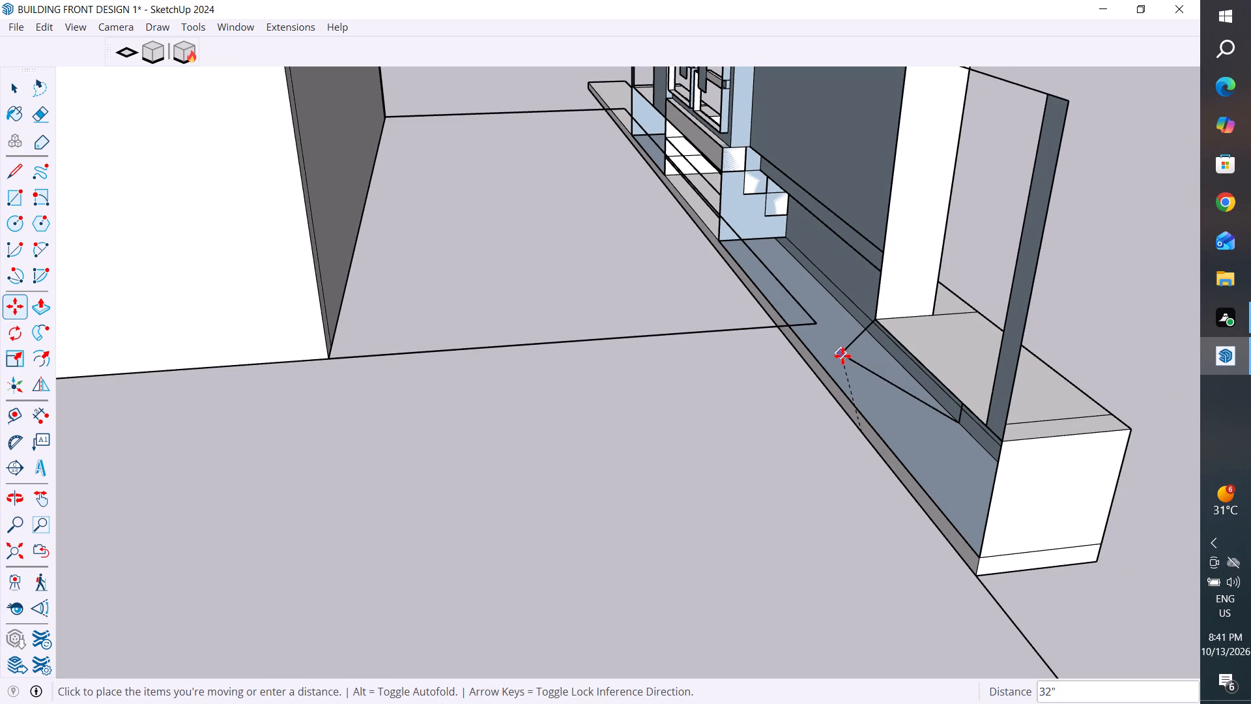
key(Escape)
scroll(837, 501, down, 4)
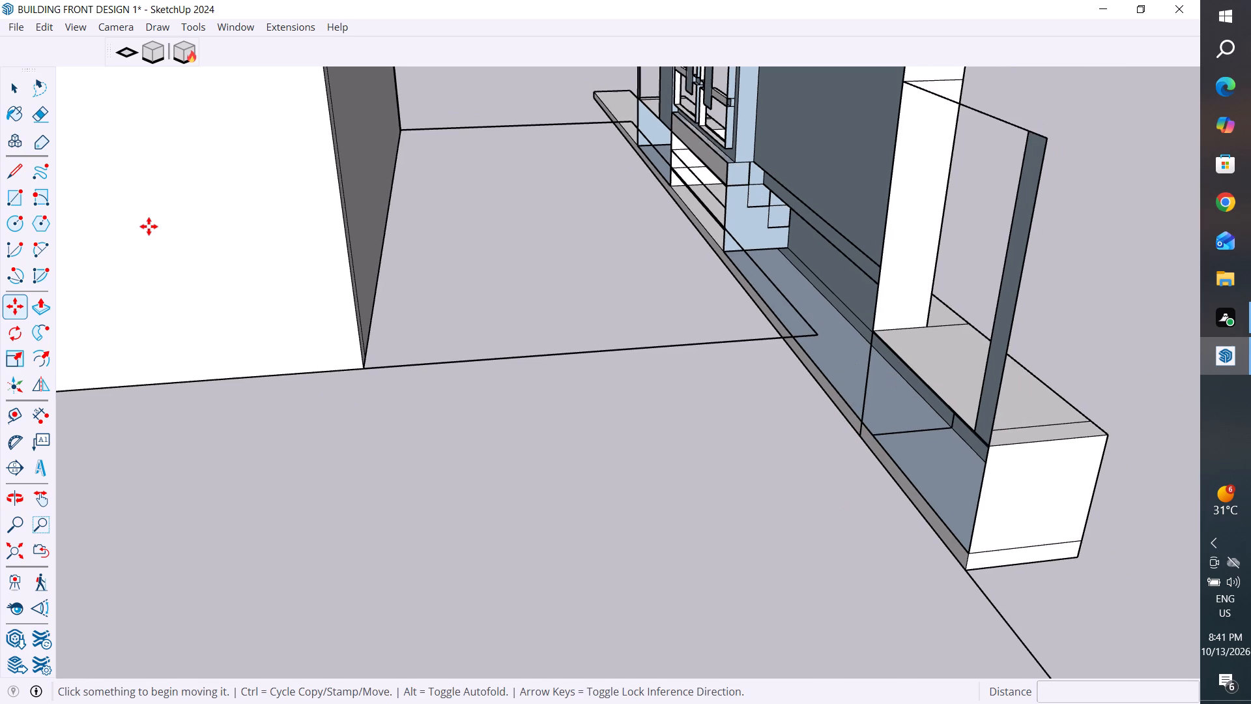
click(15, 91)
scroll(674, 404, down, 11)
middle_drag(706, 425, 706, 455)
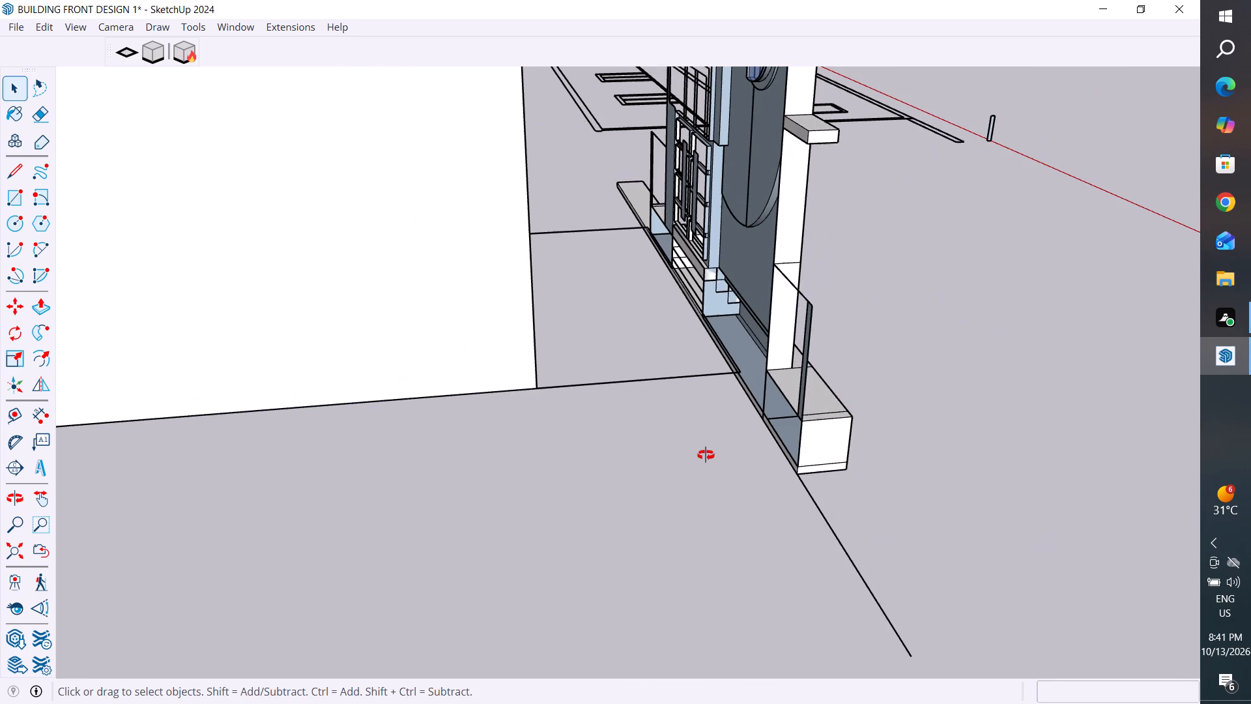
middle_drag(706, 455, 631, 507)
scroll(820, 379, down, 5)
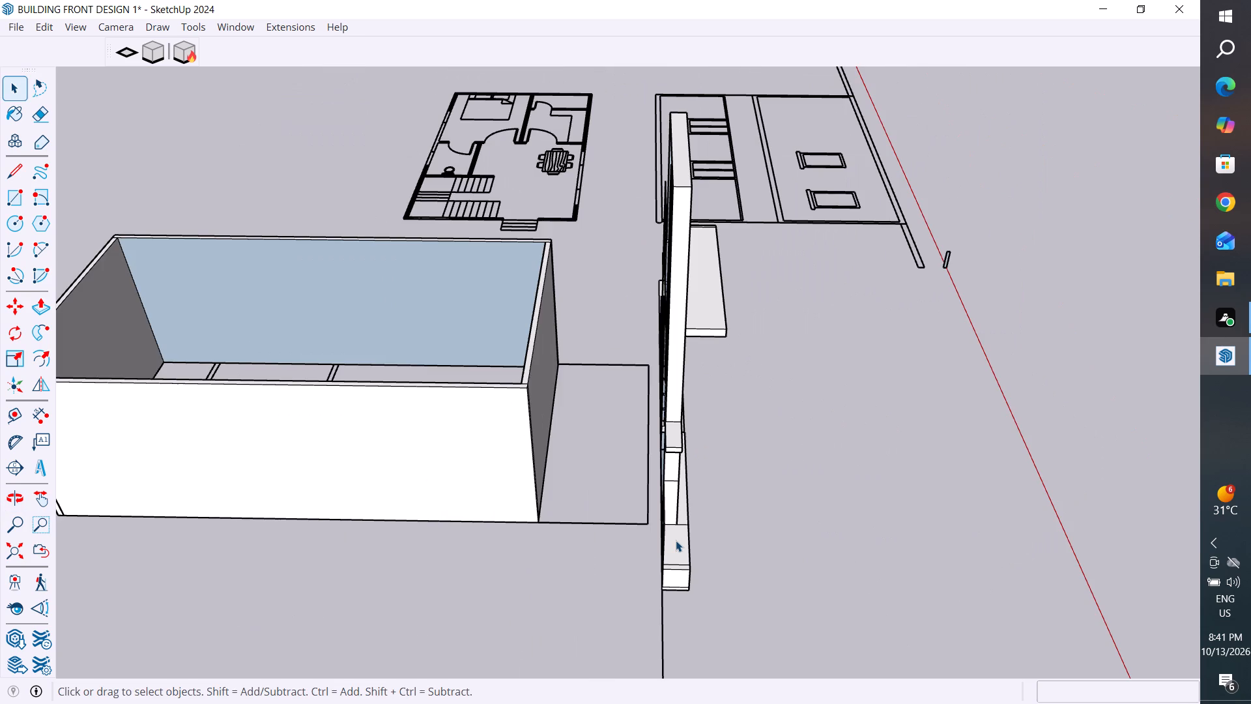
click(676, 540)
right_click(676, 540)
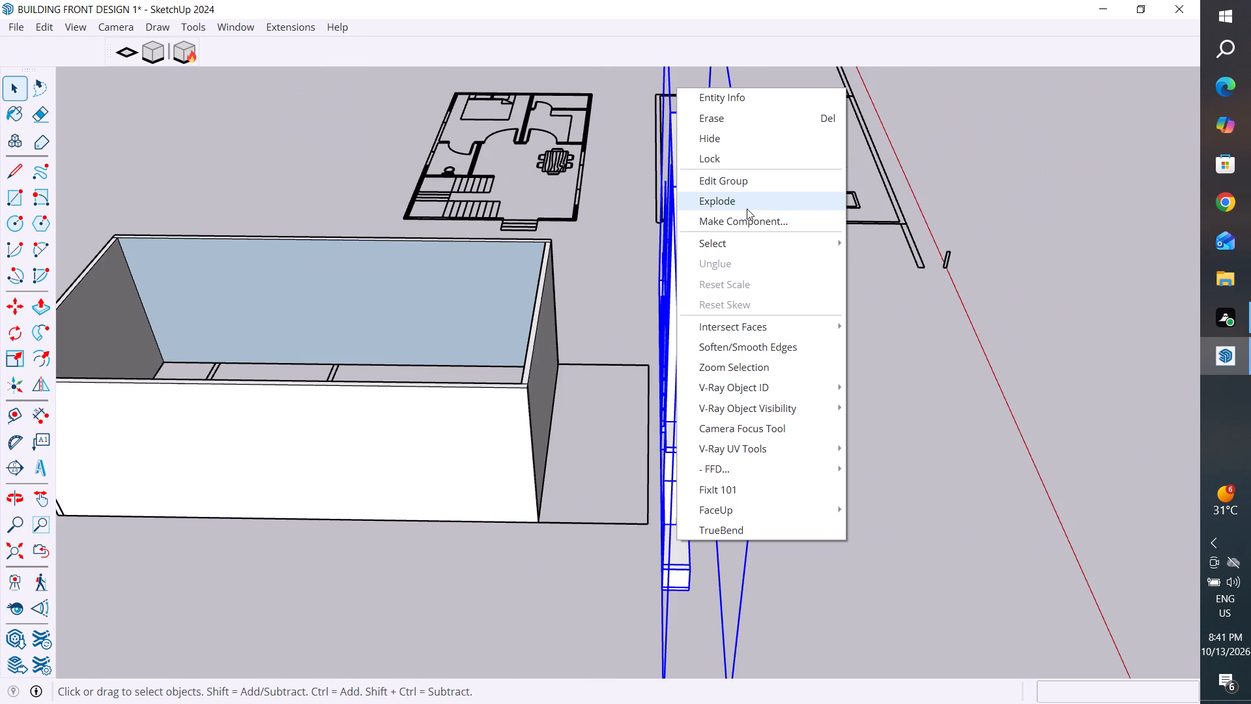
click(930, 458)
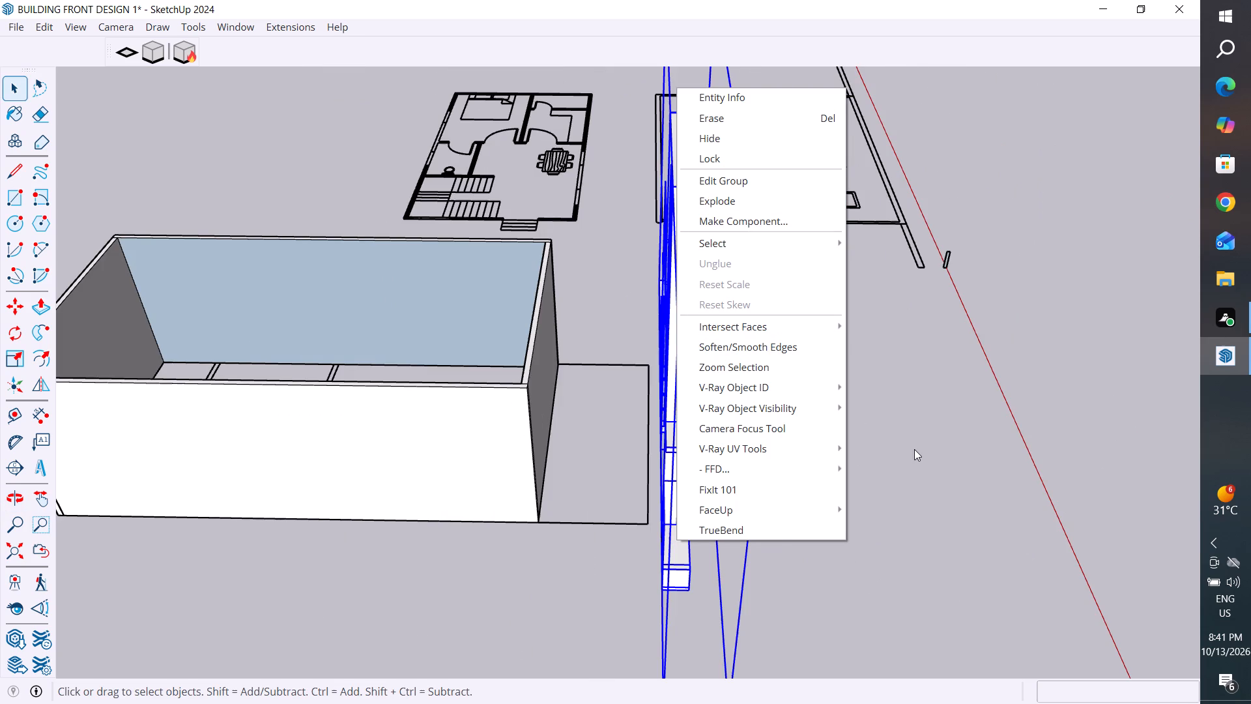
Group the upright front elevation together with the lines traced around its base at the tower's outer edge.
scroll(846, 473, down, 5)
middle_drag(833, 361, 832, 468)
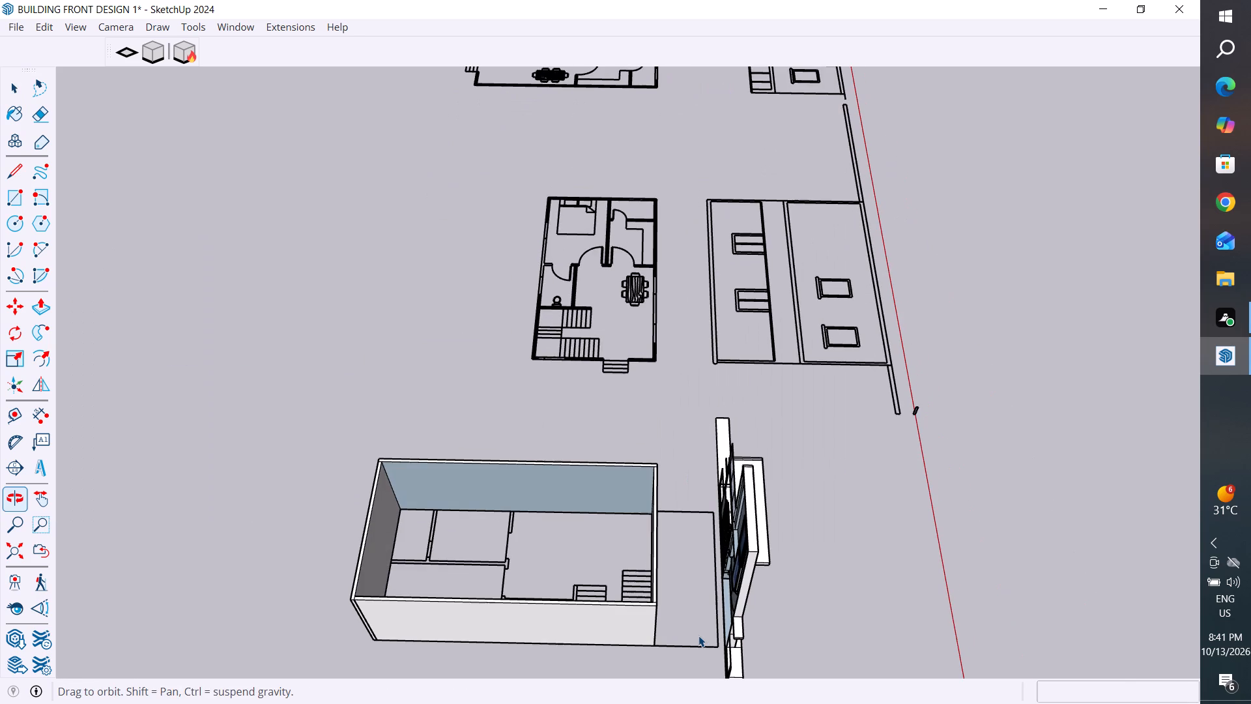
scroll(698, 636, up, 3)
middle_drag(750, 601, 732, 616)
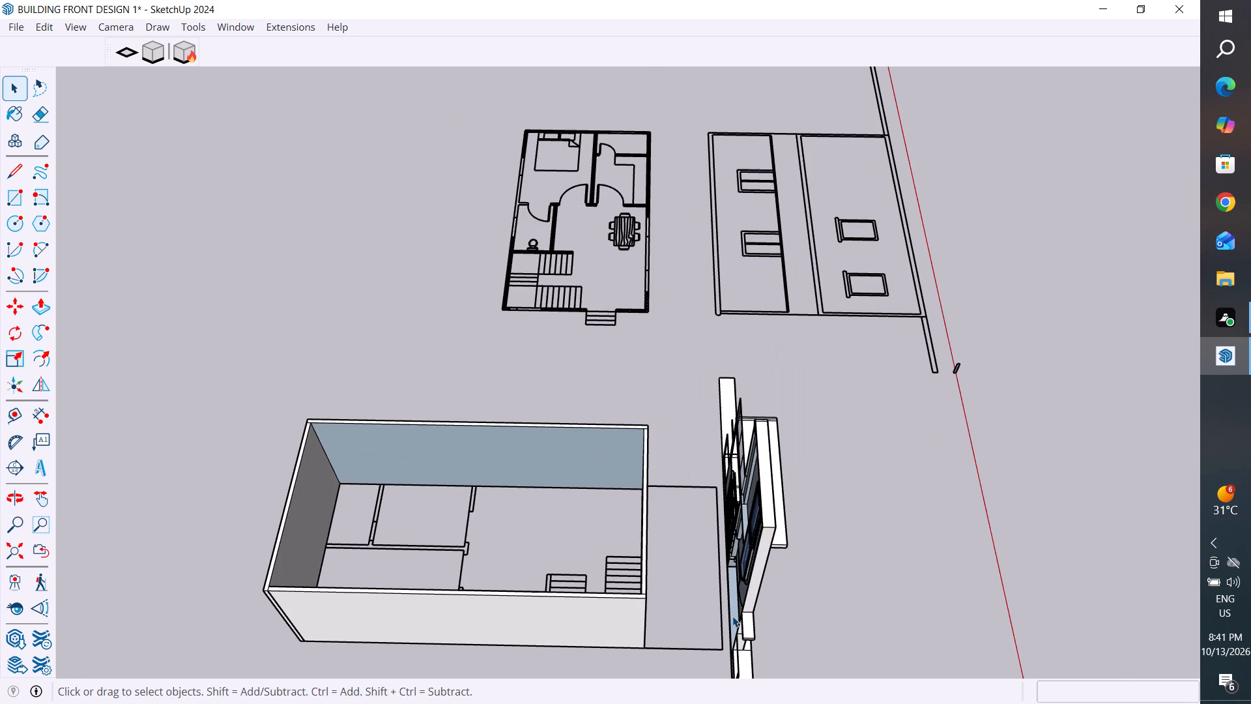
middle_drag(732, 616, 921, 474)
scroll(921, 474, up, 8)
drag(962, 414, 974, 424)
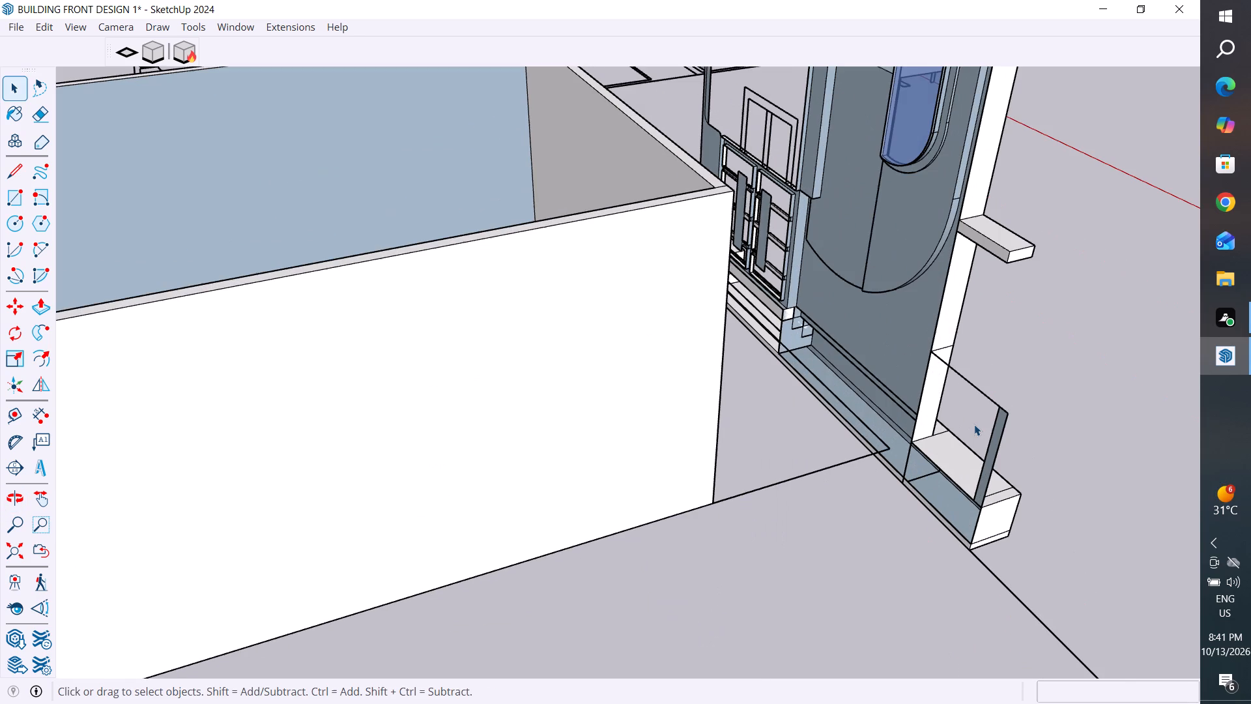
drag(974, 424, 900, 524)
drag(900, 524, 898, 522)
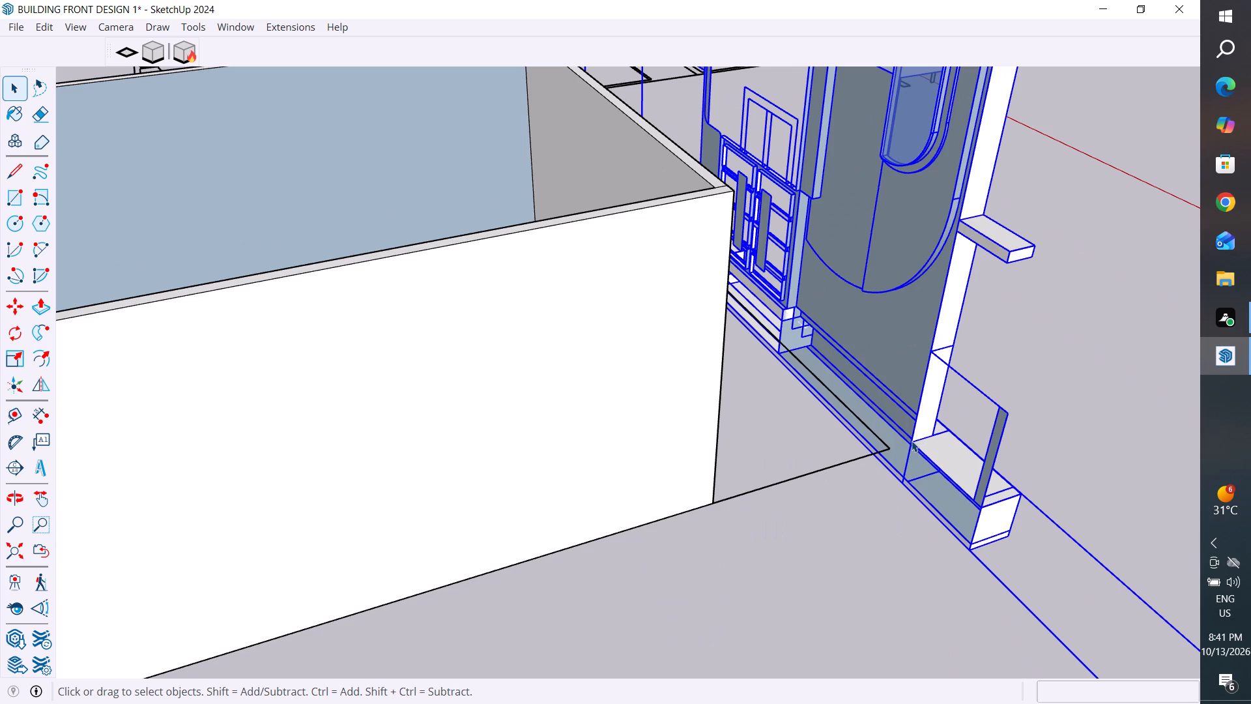
right_click(911, 443)
click(975, 187)
click(1082, 334)
Move the grouped front elevation from the traced line's bottom corner facing the box onto the rectangle outline's nearby outer corner.
scroll(887, 534, up, 5)
scroll(904, 475, up, 3)
middle_drag(919, 479, 910, 447)
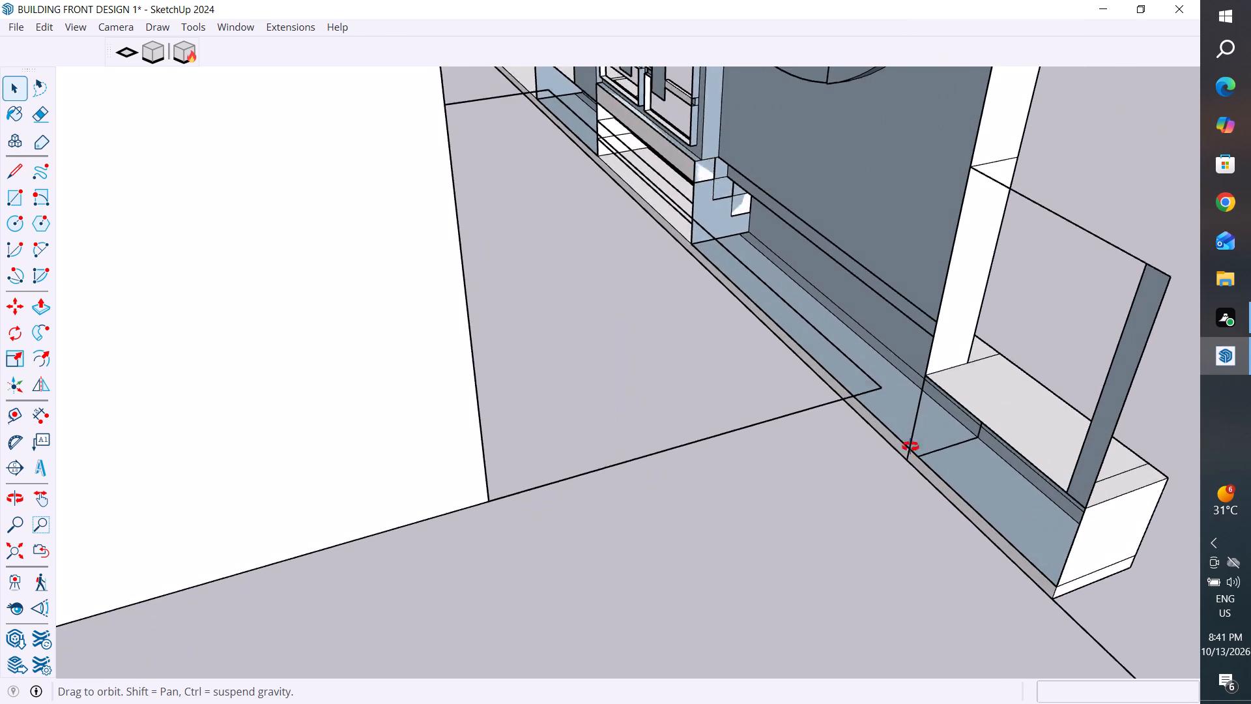
middle_drag(910, 447, 771, 419)
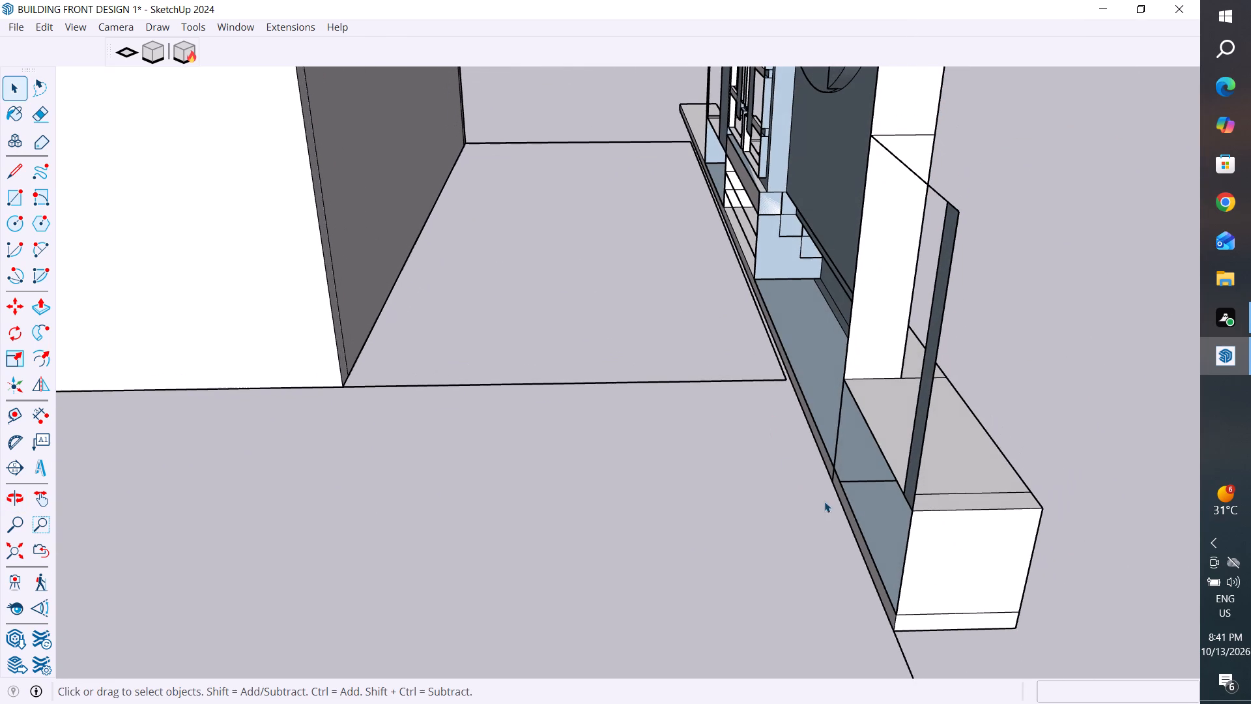
key(m)
scroll(801, 467, up, 2)
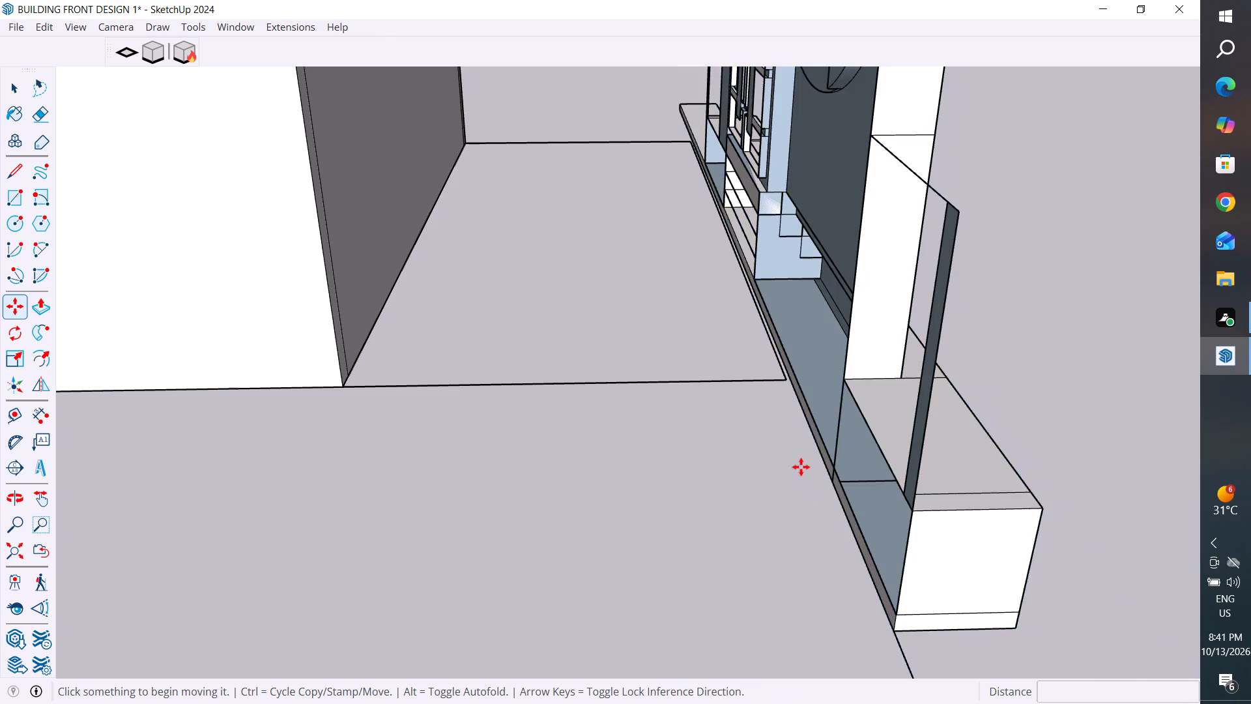
scroll(801, 467, up, 2)
click(847, 486)
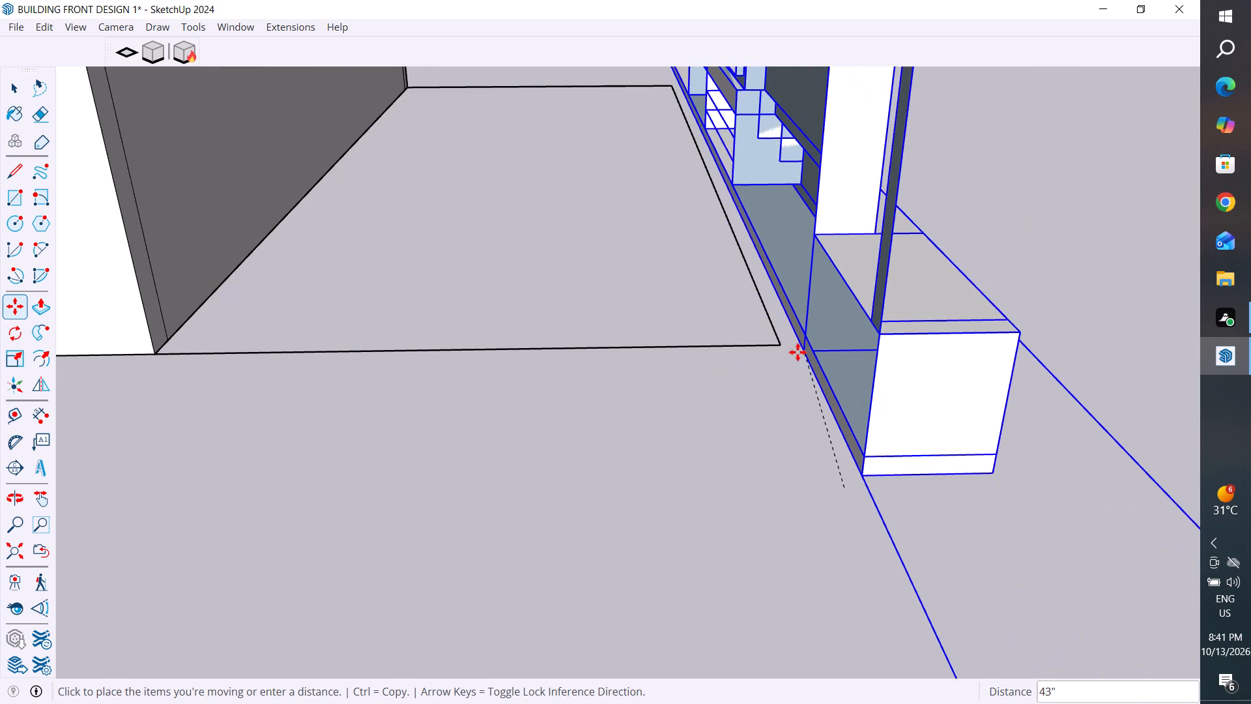
click(783, 346)
scroll(792, 495, down, 7)
Examine from the front, side, above and behind how the moved front elevation lines up with the rectangle outline and the walled box.
middle_drag(960, 460, 934, 460)
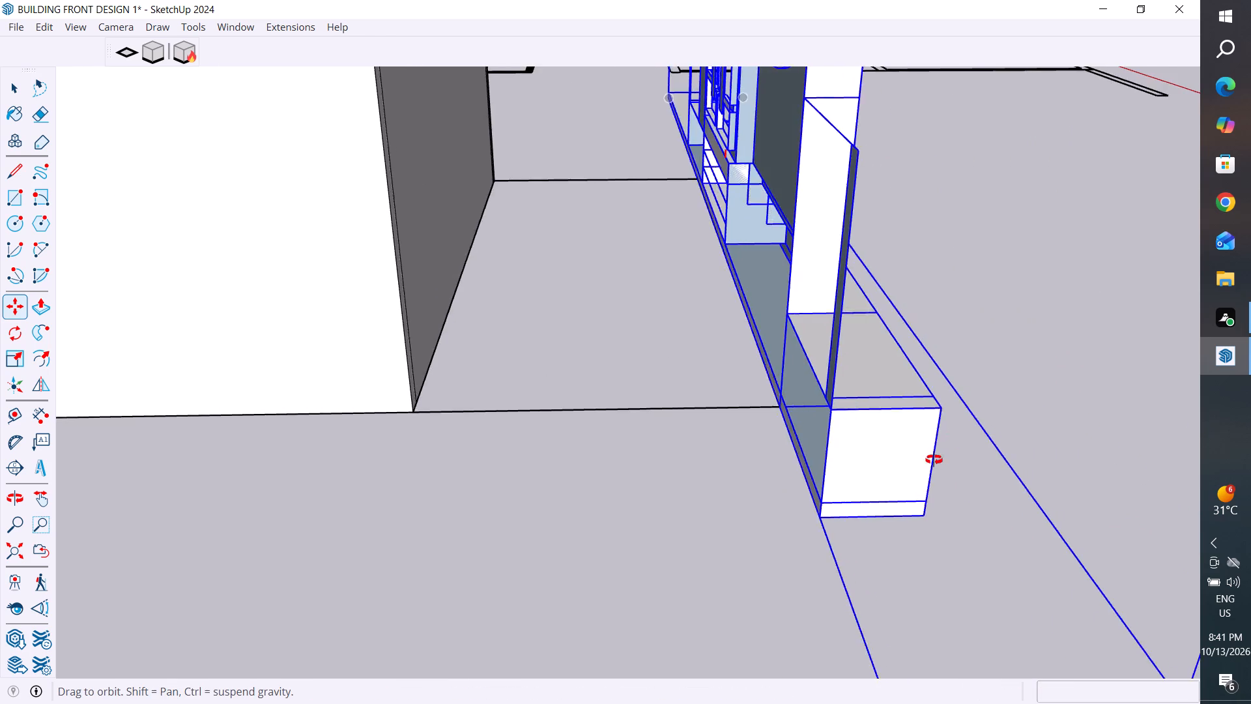
middle_drag(934, 460, 788, 473)
scroll(1006, 411, down, 10)
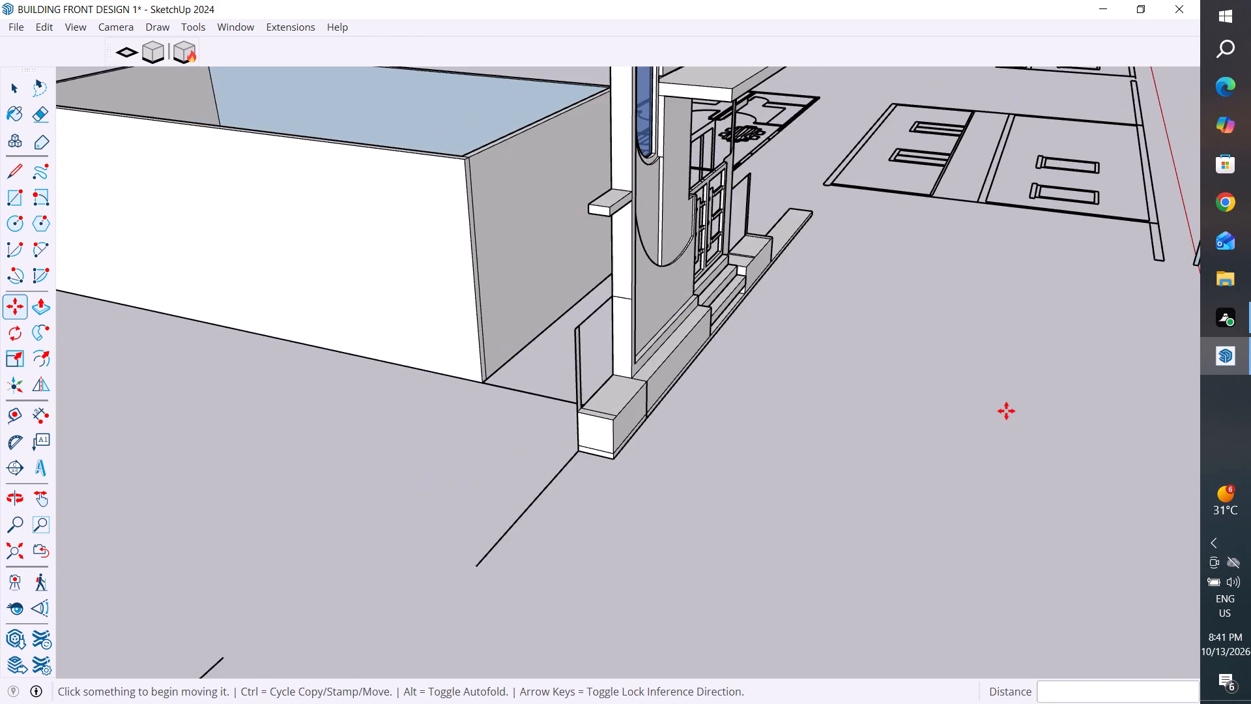
middle_drag(1021, 419, 594, 514)
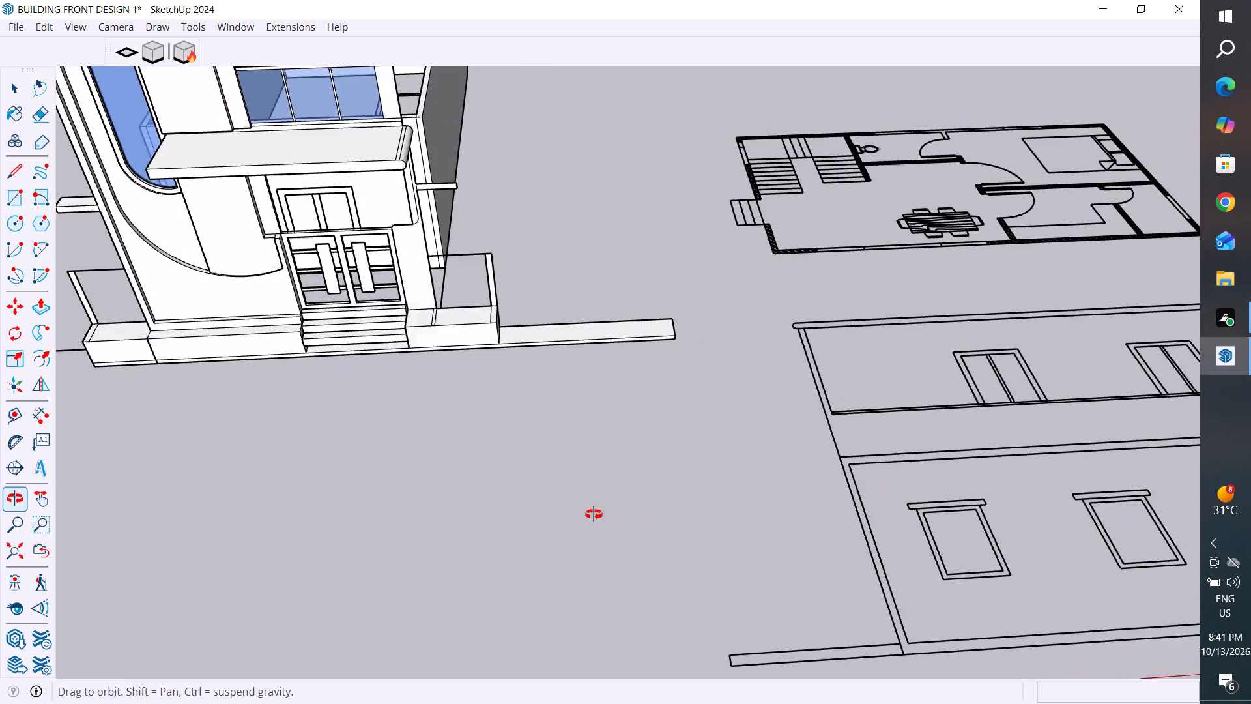
middle_drag(594, 514, 708, 401)
scroll(758, 521, down, 5)
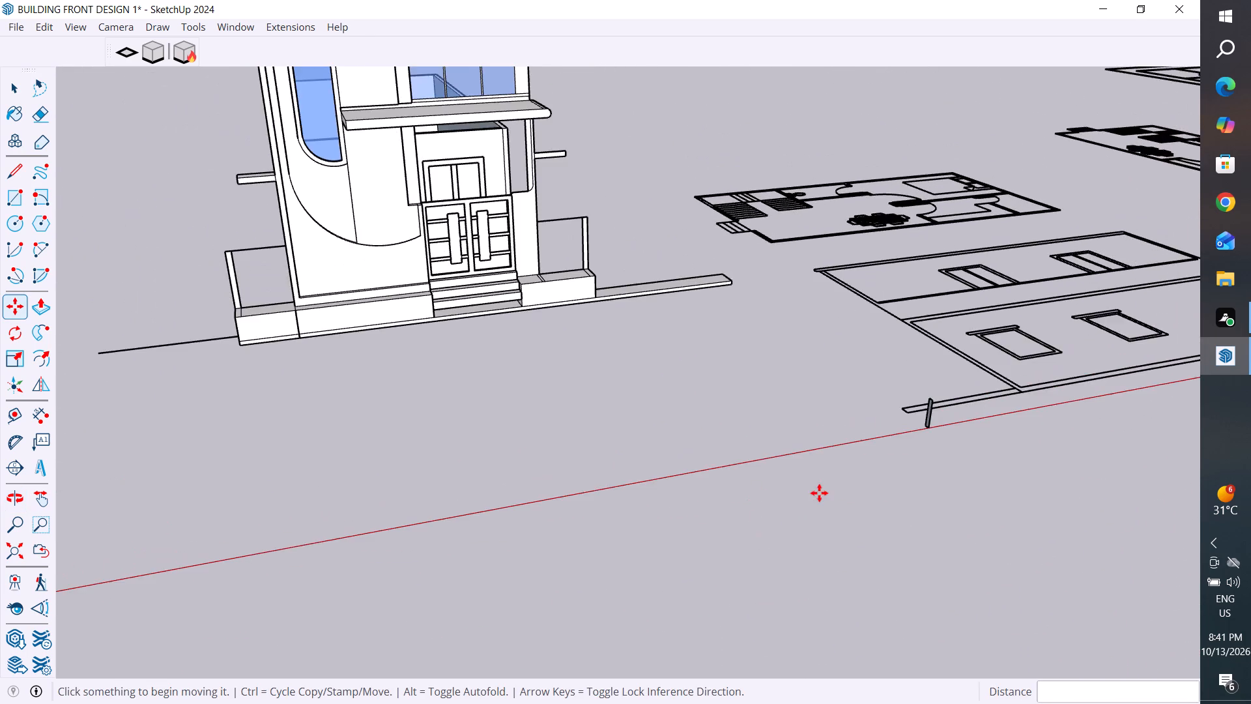
middle_drag(819, 493, 648, 642)
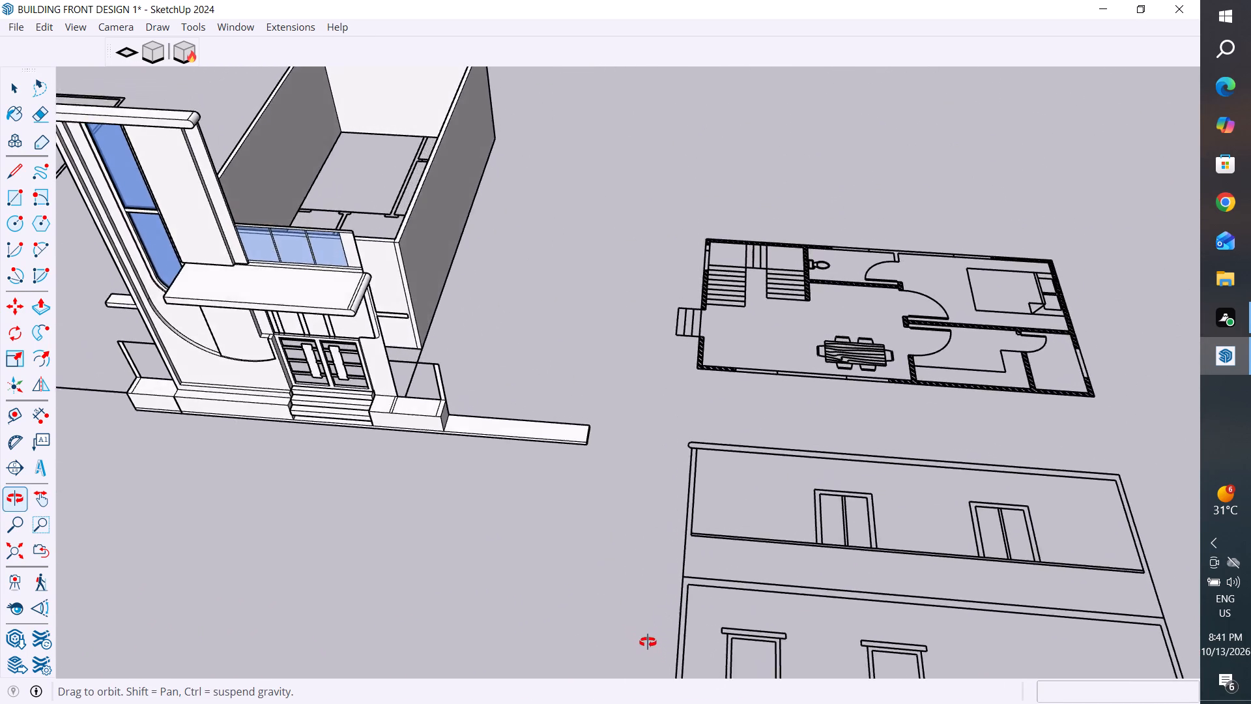
middle_drag(648, 642, 659, 584)
scroll(816, 396, down, 5)
scroll(601, 330, up, 1)
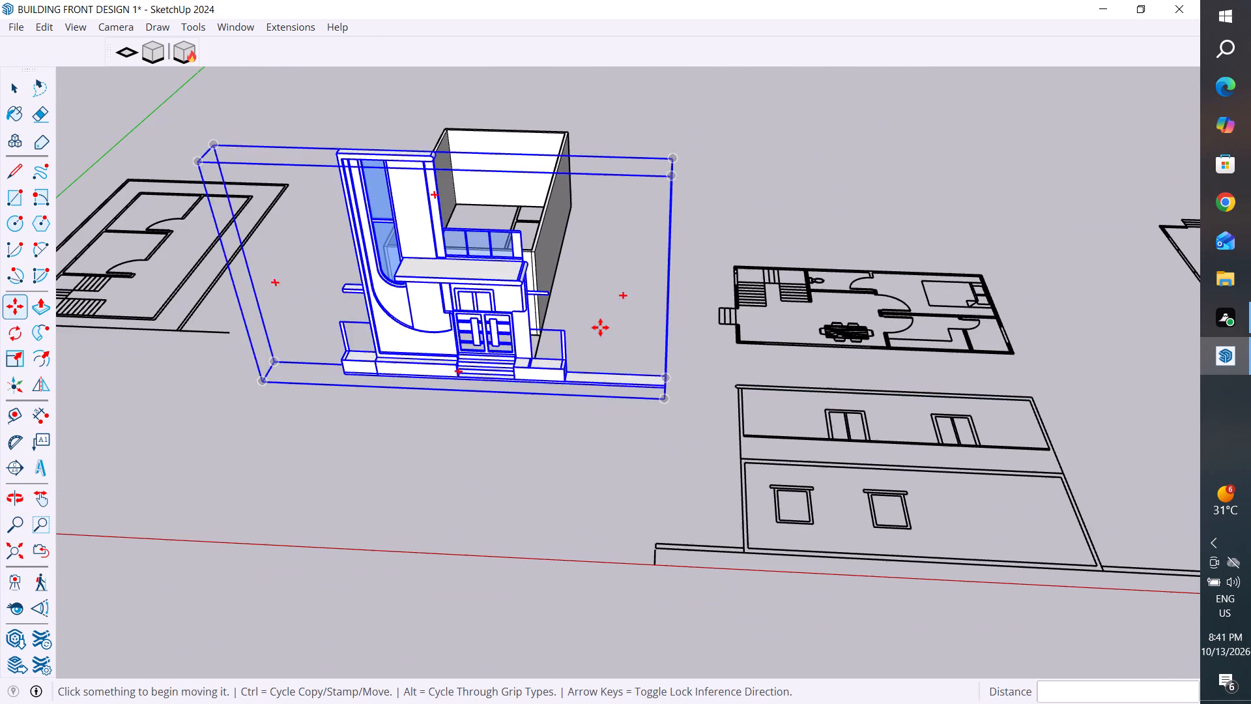
scroll(600, 327, up, 2)
middle_drag(764, 462, 355, 647)
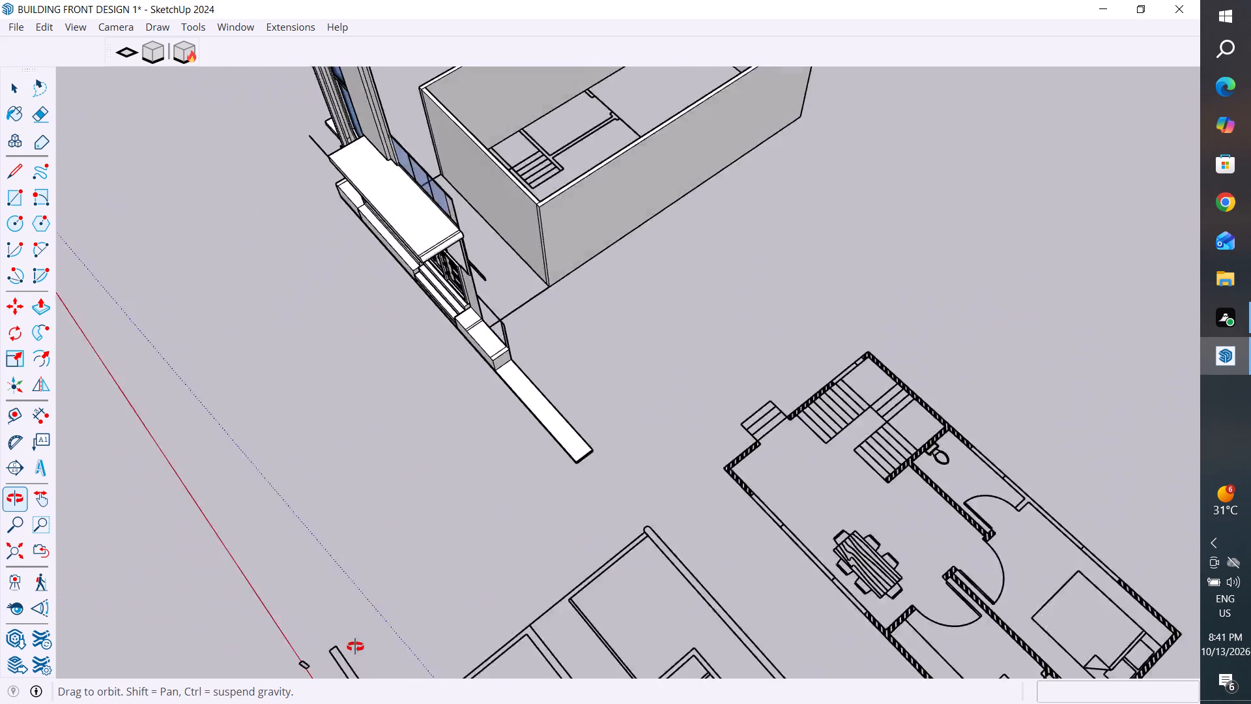
middle_drag(355, 647, 349, 643)
scroll(612, 485, down, 4)
scroll(531, 272, up, 5)
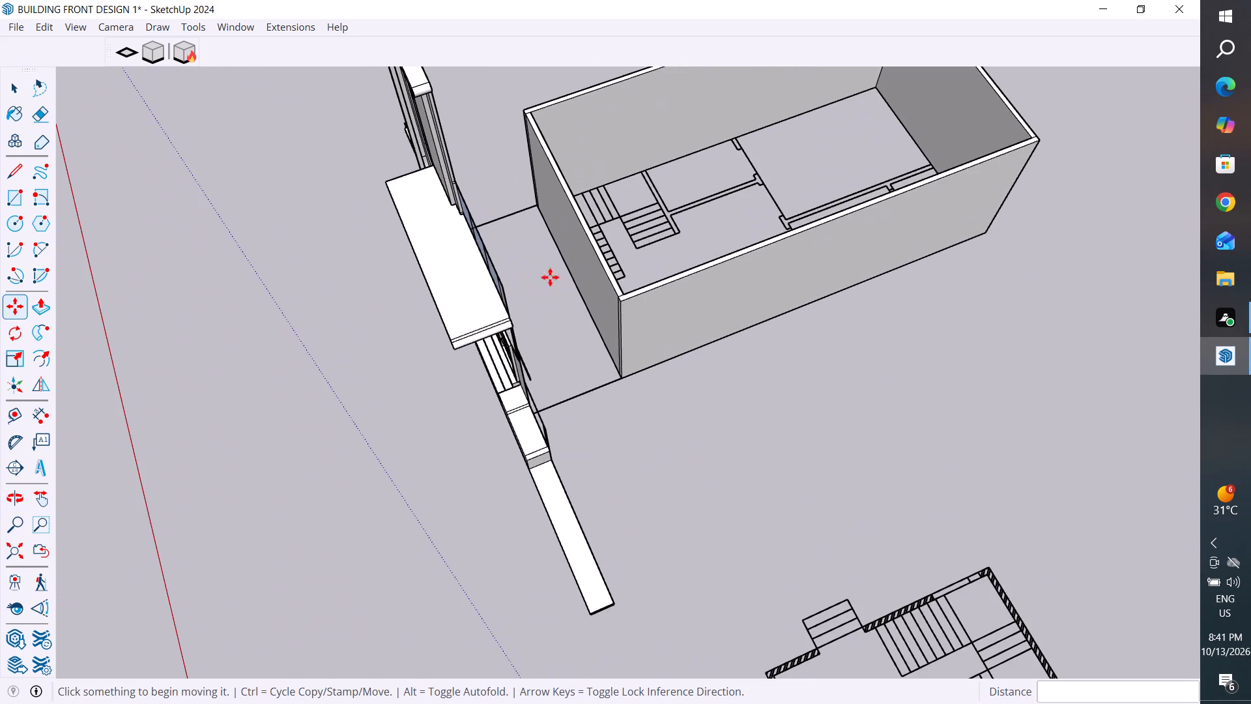
middle_drag(592, 291, 497, 309)
scroll(522, 292, up, 5)
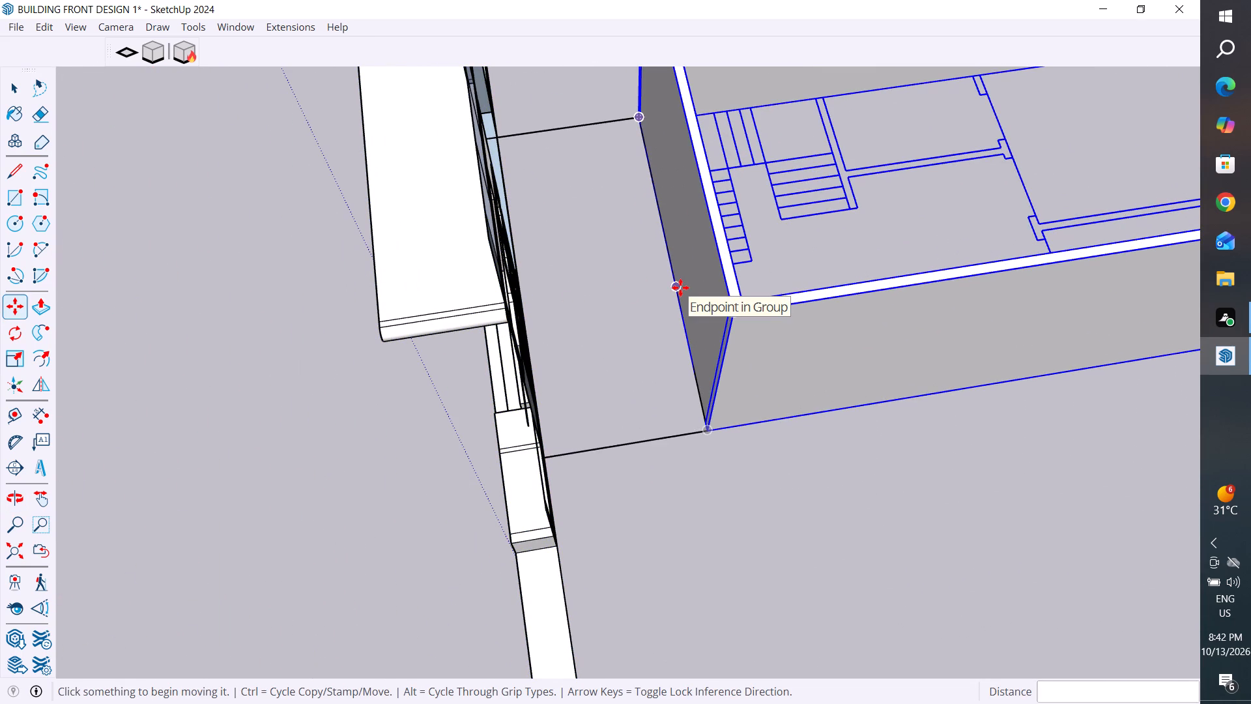
scroll(680, 287, down, 3)
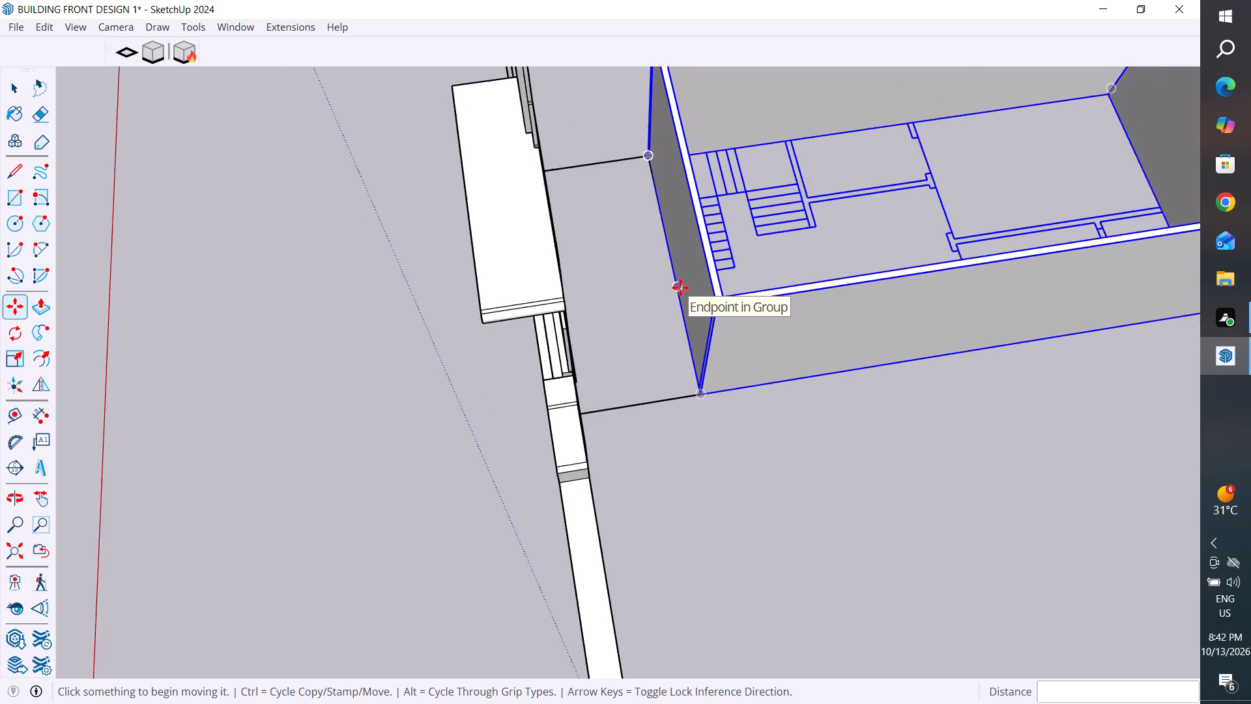
scroll(680, 287, down, 1)
click(18, 89)
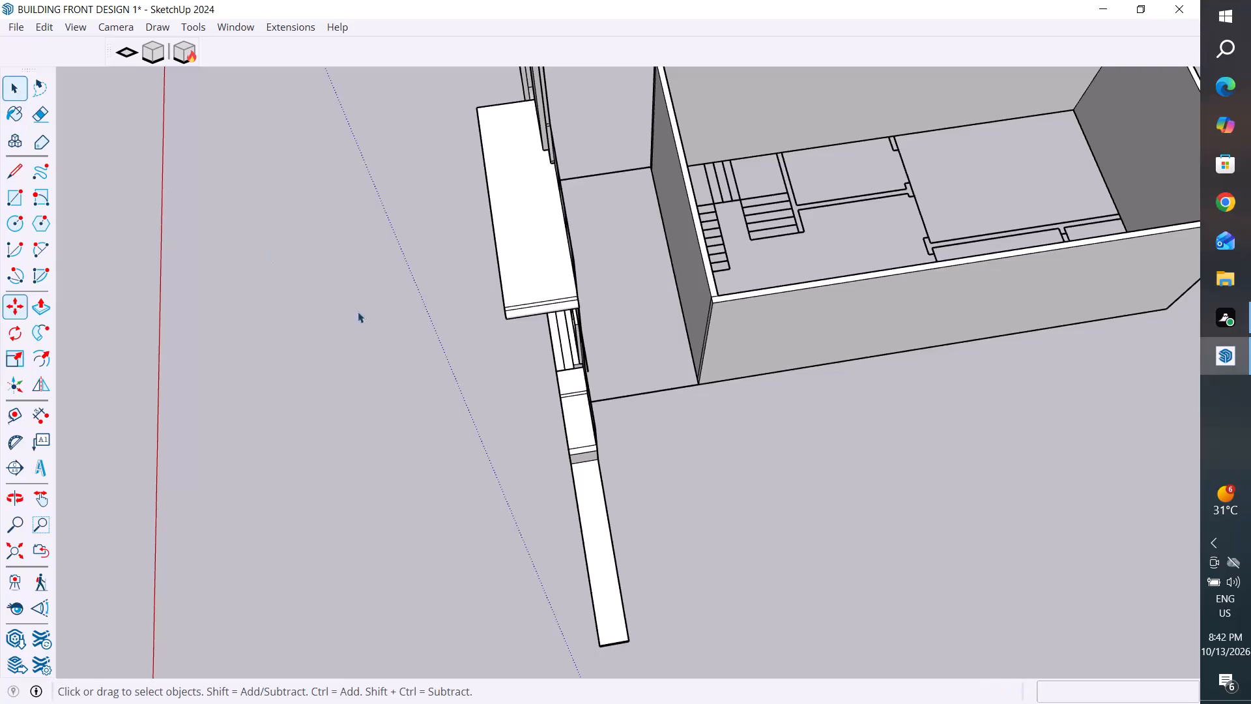
middle_drag(810, 372, 687, 436)
scroll(665, 341, up, 7)
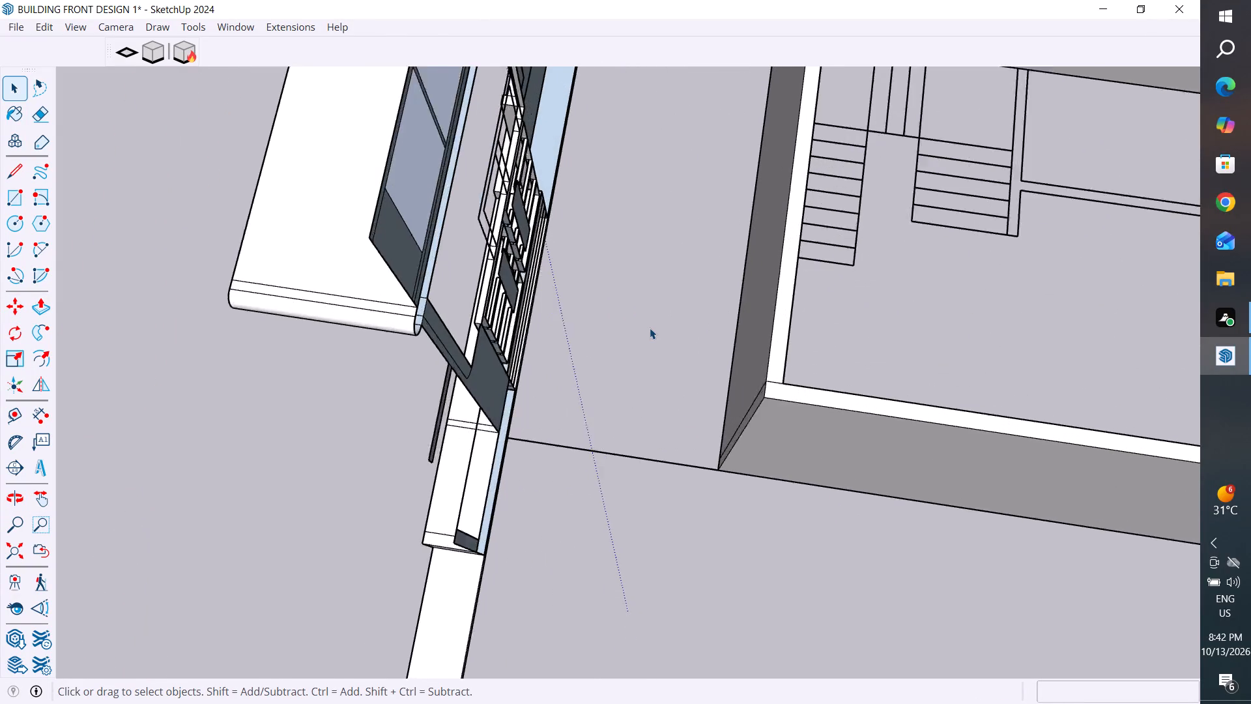
scroll(650, 328, up, 1)
middle_drag(650, 328, 439, 203)
middle_drag(568, 289, 504, 259)
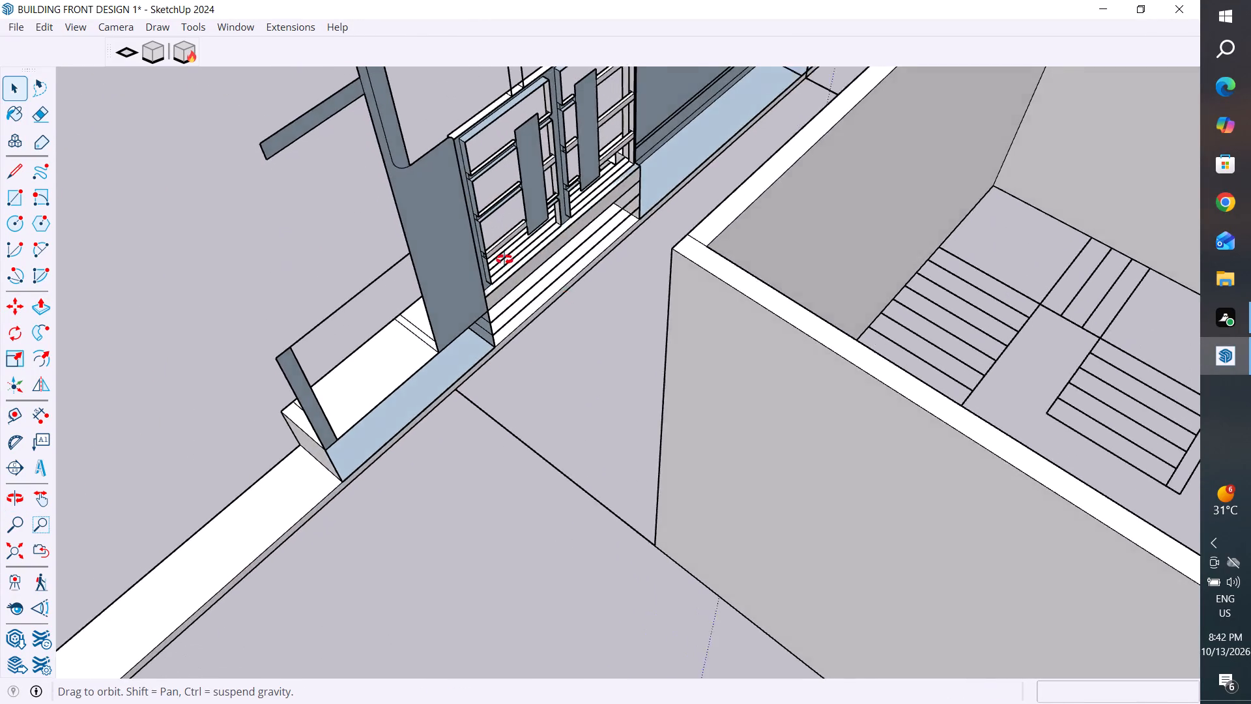
middle_drag(504, 259, 1184, 224)
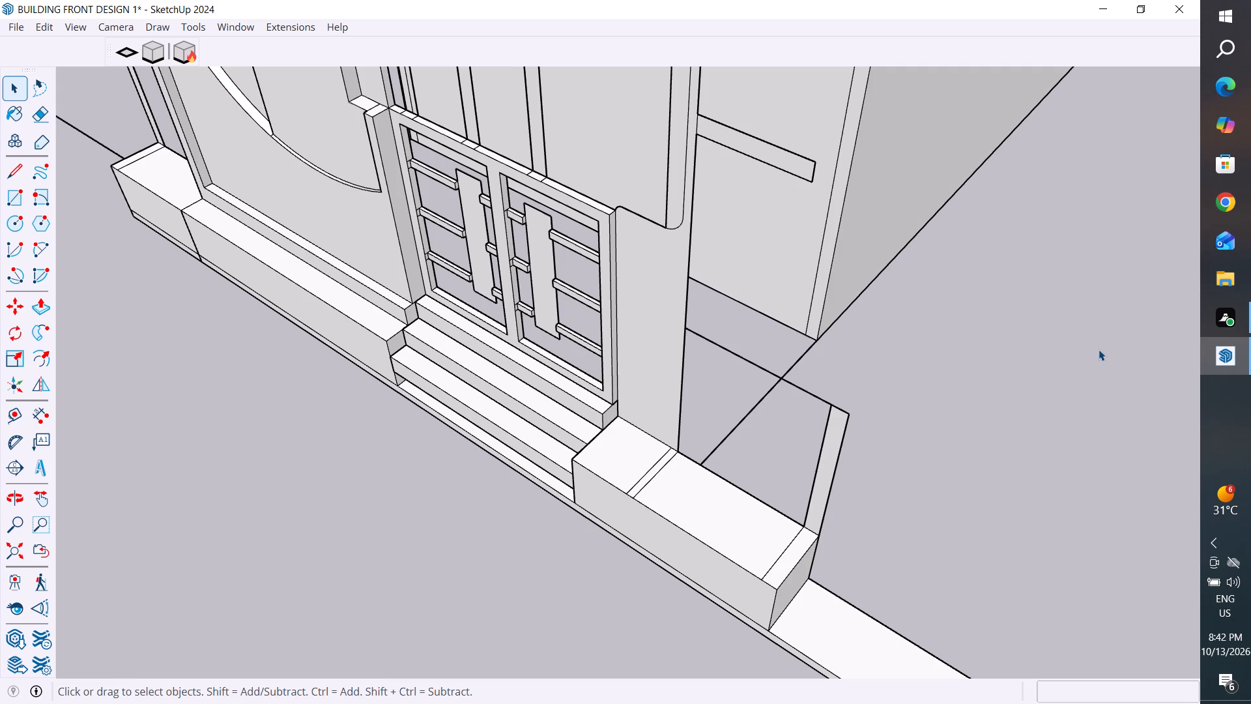
scroll(736, 605, down, 9)
middle_drag(781, 570, 864, 555)
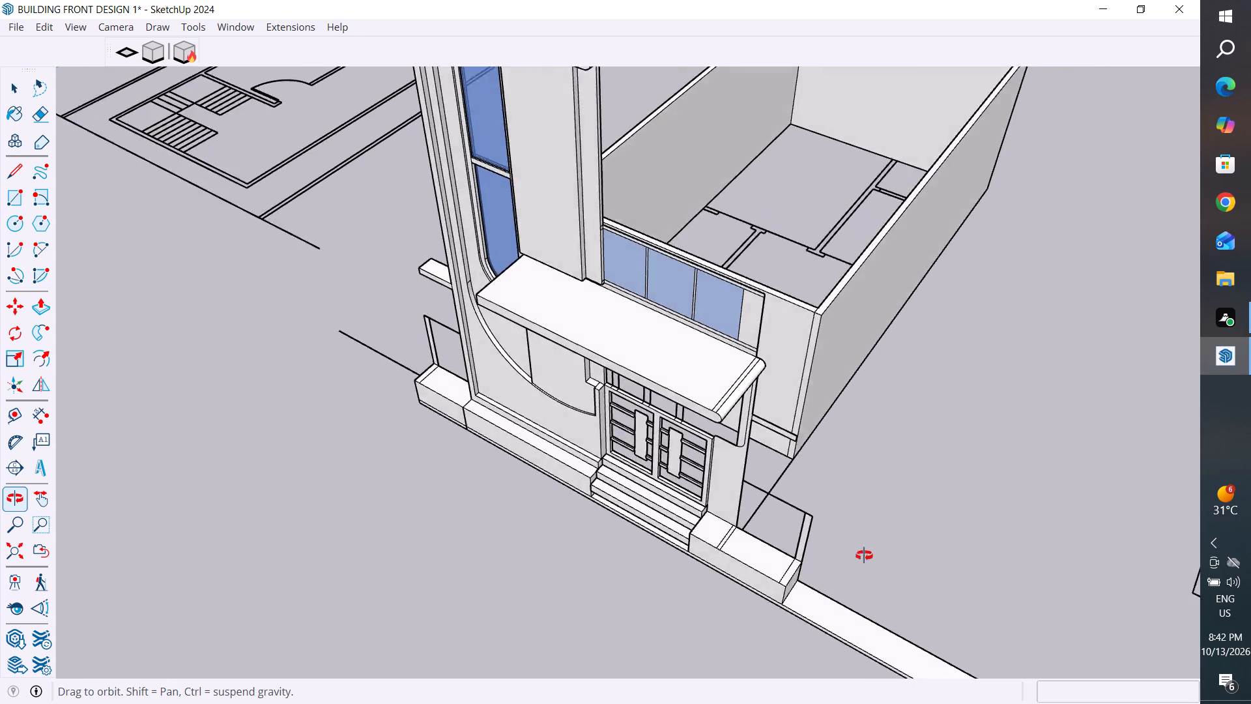
middle_drag(864, 555, 915, 360)
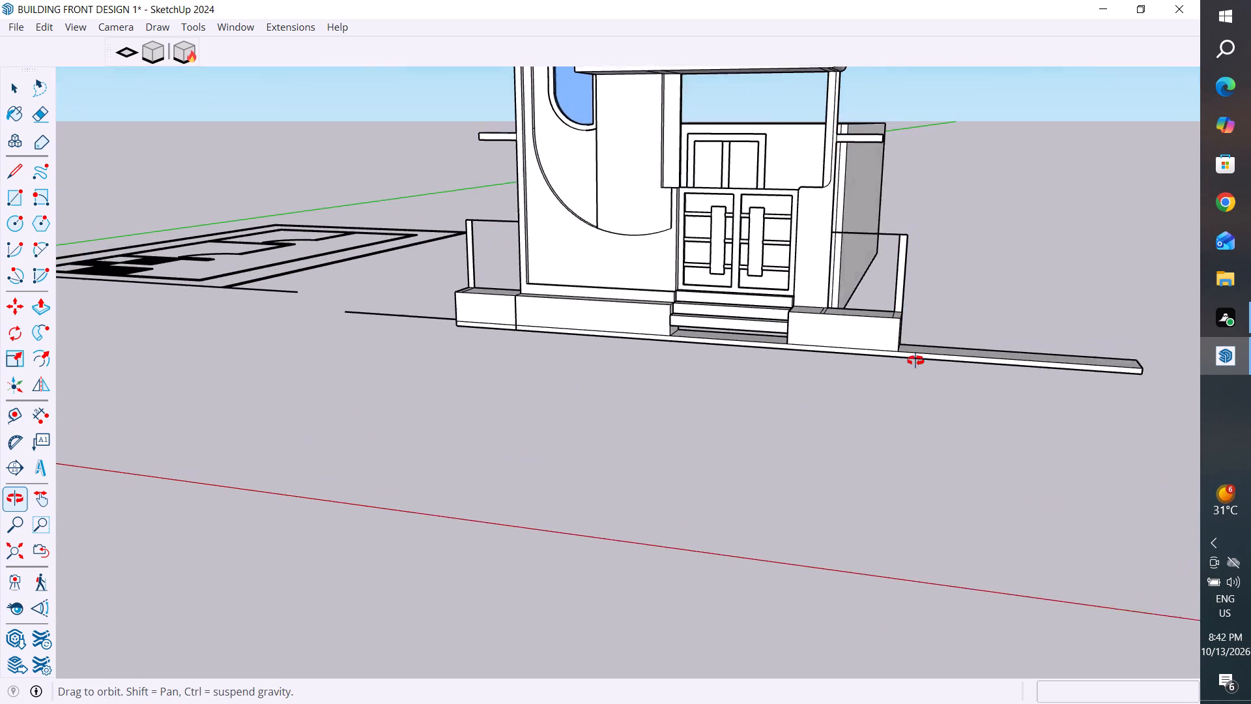
middle_drag(915, 360, 450, 687)
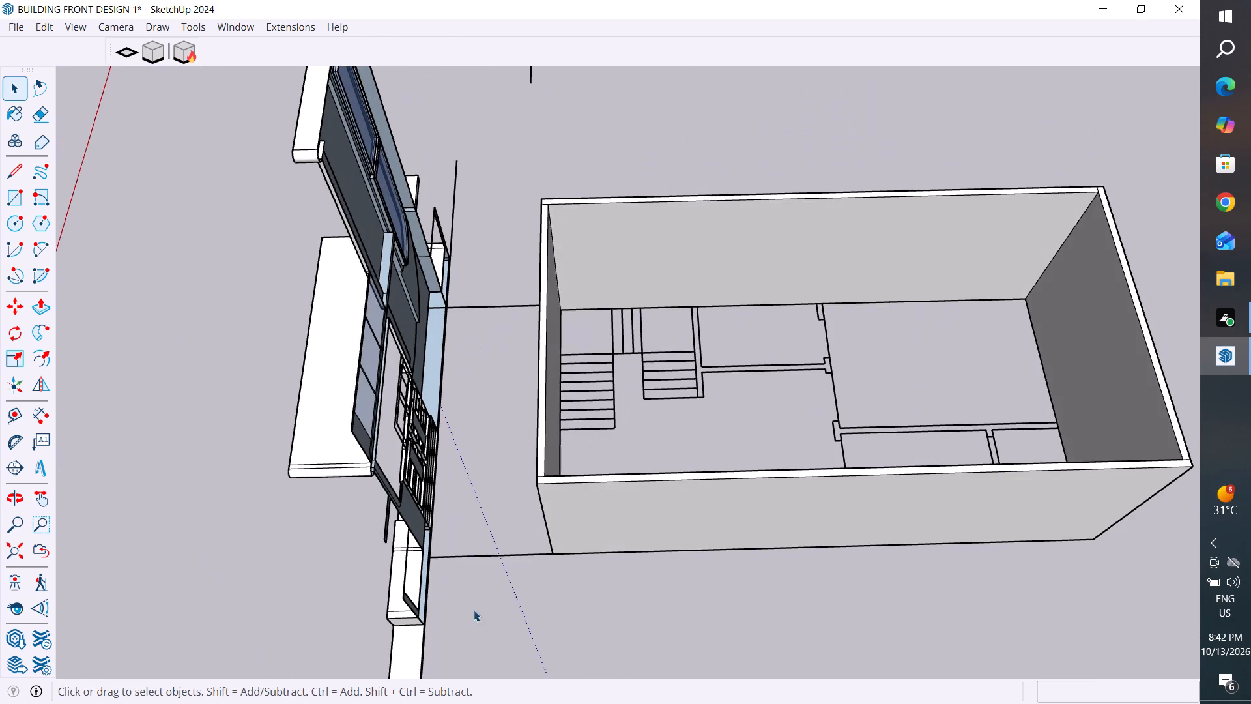
Draw a short vertical line of about 3" down the elevation's rear base edge, where the front steps meet the tower.
scroll(483, 407, up, 5)
middle_drag(614, 512, 646, 497)
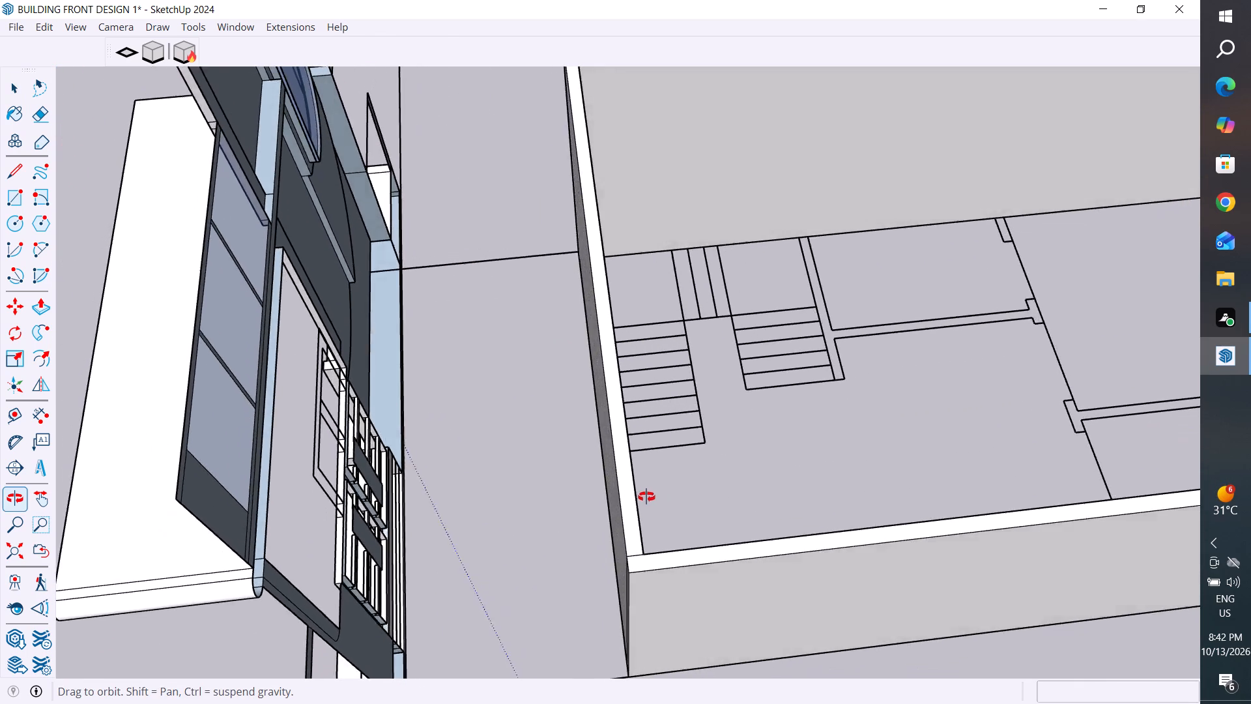
middle_drag(646, 497, 520, 458)
scroll(534, 506, down, 4)
middle_drag(596, 544, 682, 600)
scroll(468, 345, up, 4)
scroll(527, 444, down, 3)
middle_drag(513, 470, 334, 478)
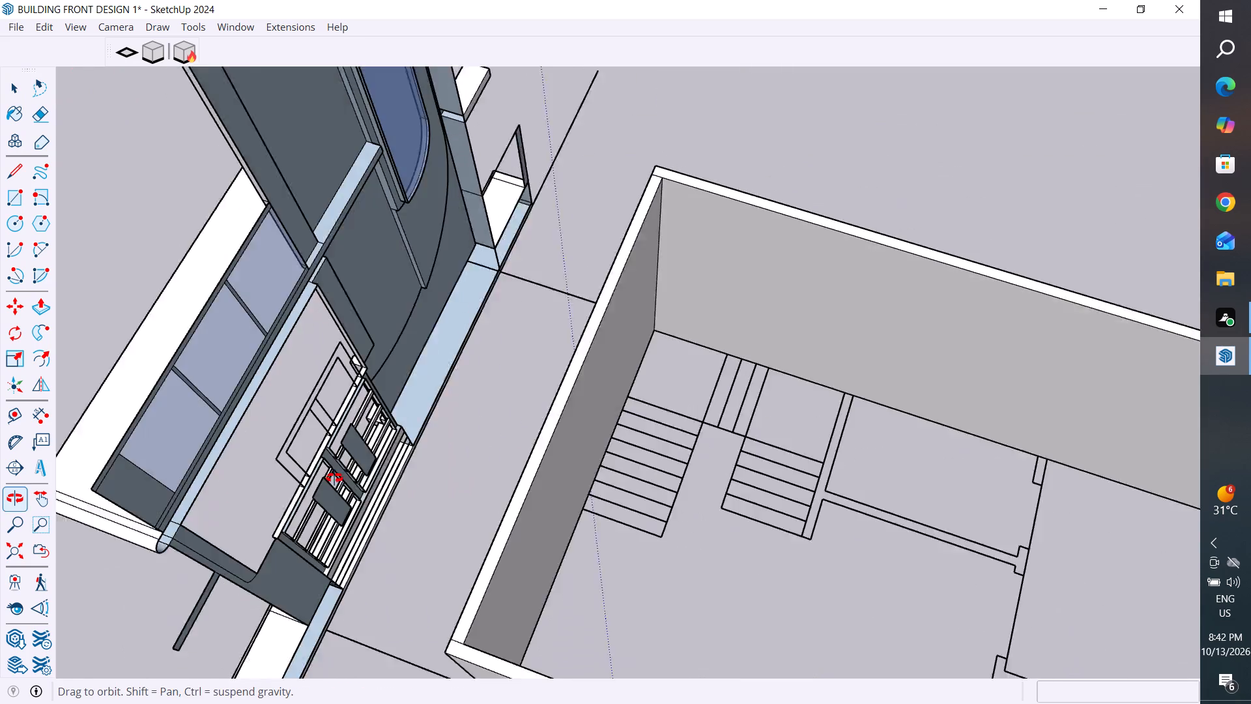
middle_drag(334, 478, 333, 474)
scroll(380, 400, up, 8)
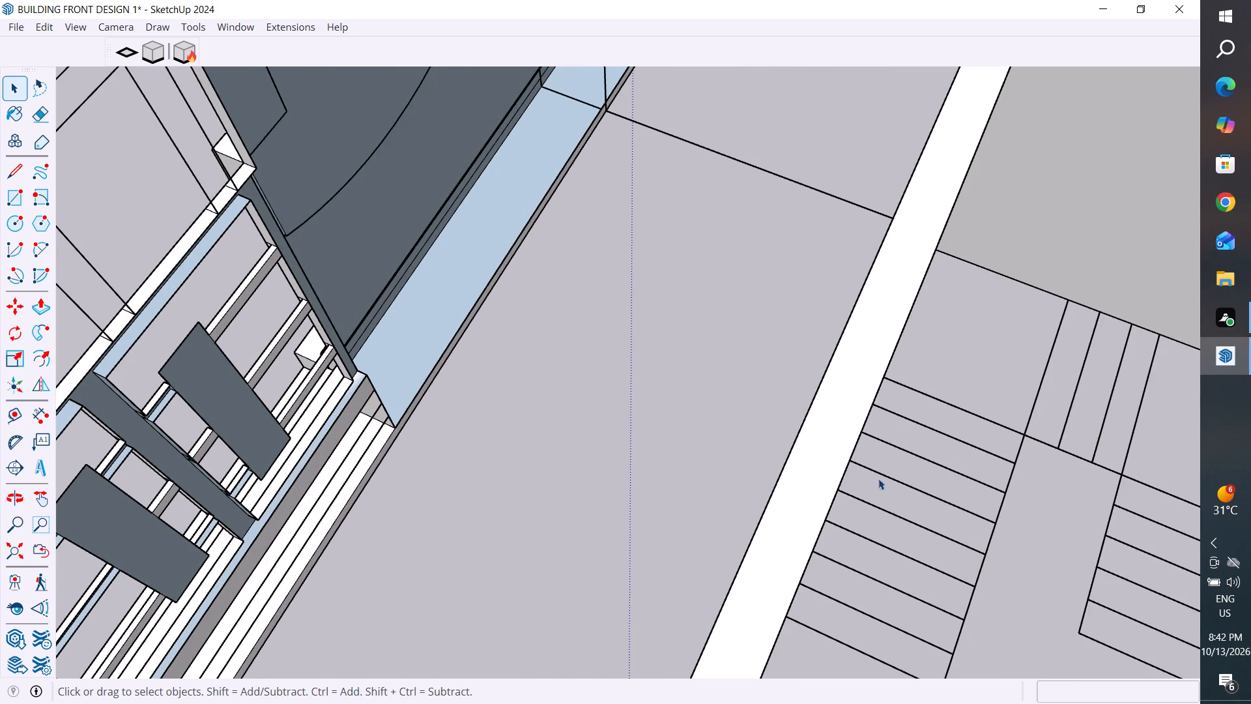
click(10, 168)
scroll(418, 430, up, 1)
middle_drag(418, 430, 527, 95)
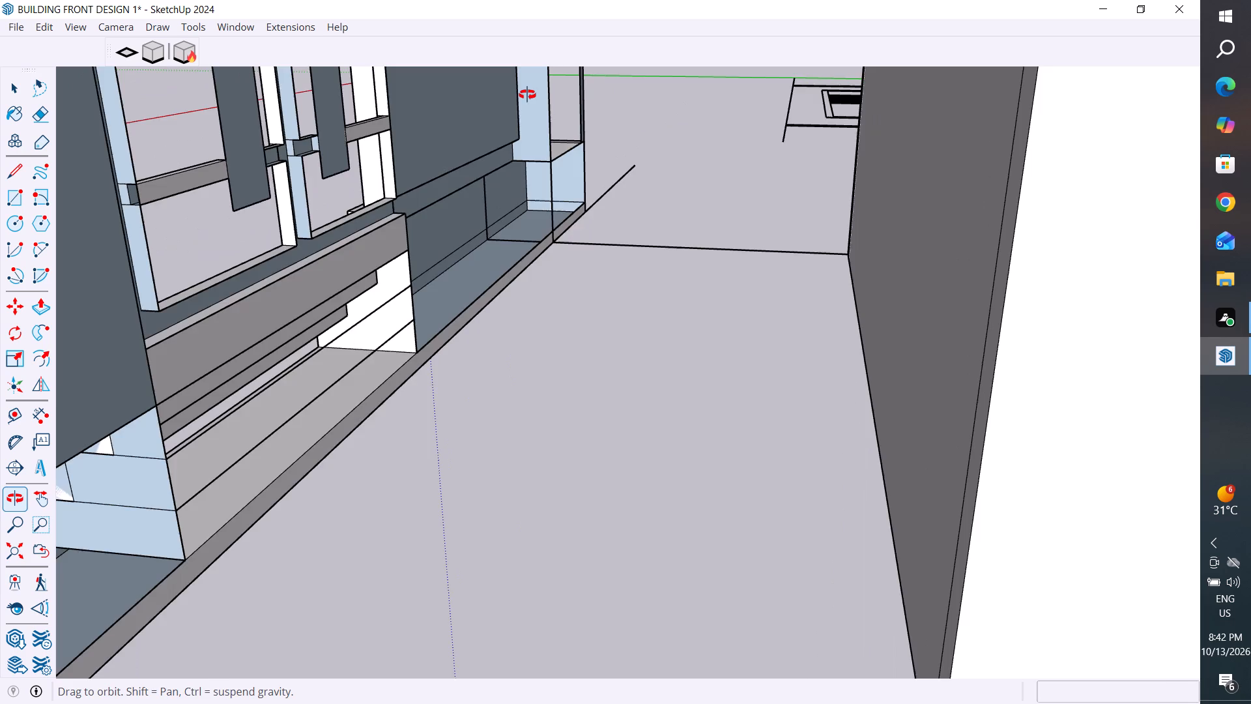
middle_drag(527, 95, 525, 63)
click(416, 313)
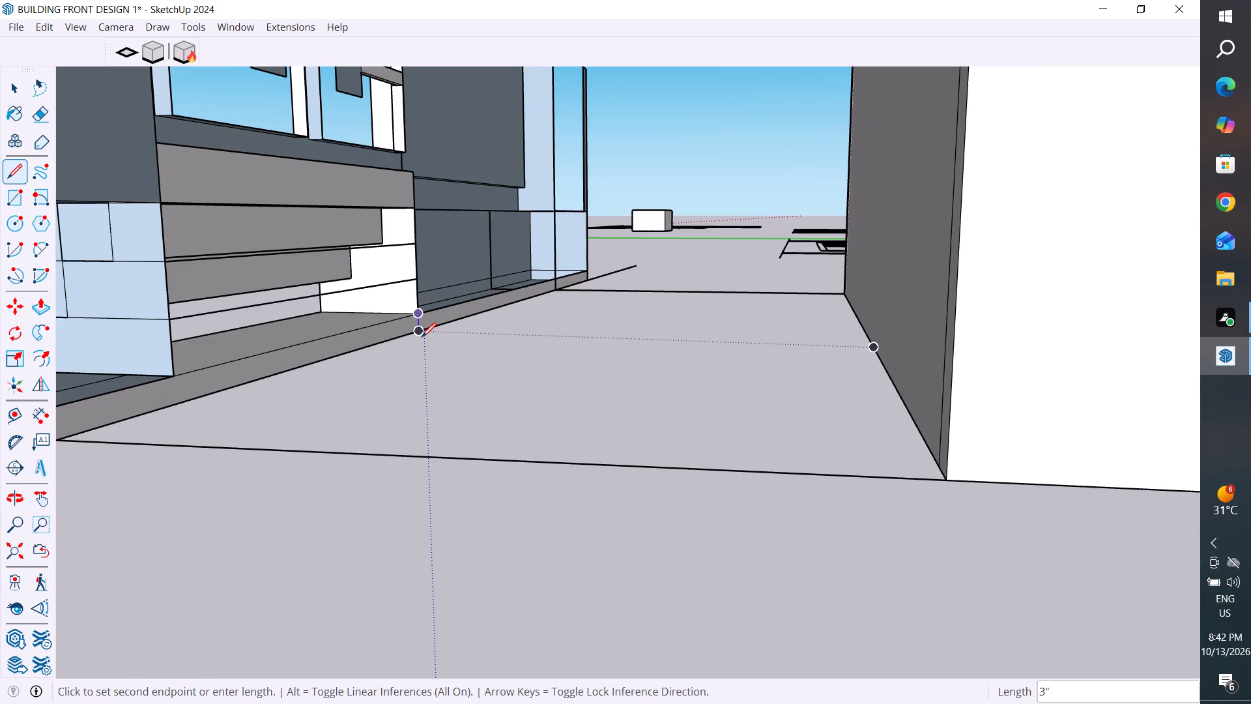
click(420, 335)
Continue the line 76" along the green axis from the base edge to the bottom of the box's facing wall.
middle_drag(658, 356, 669, 391)
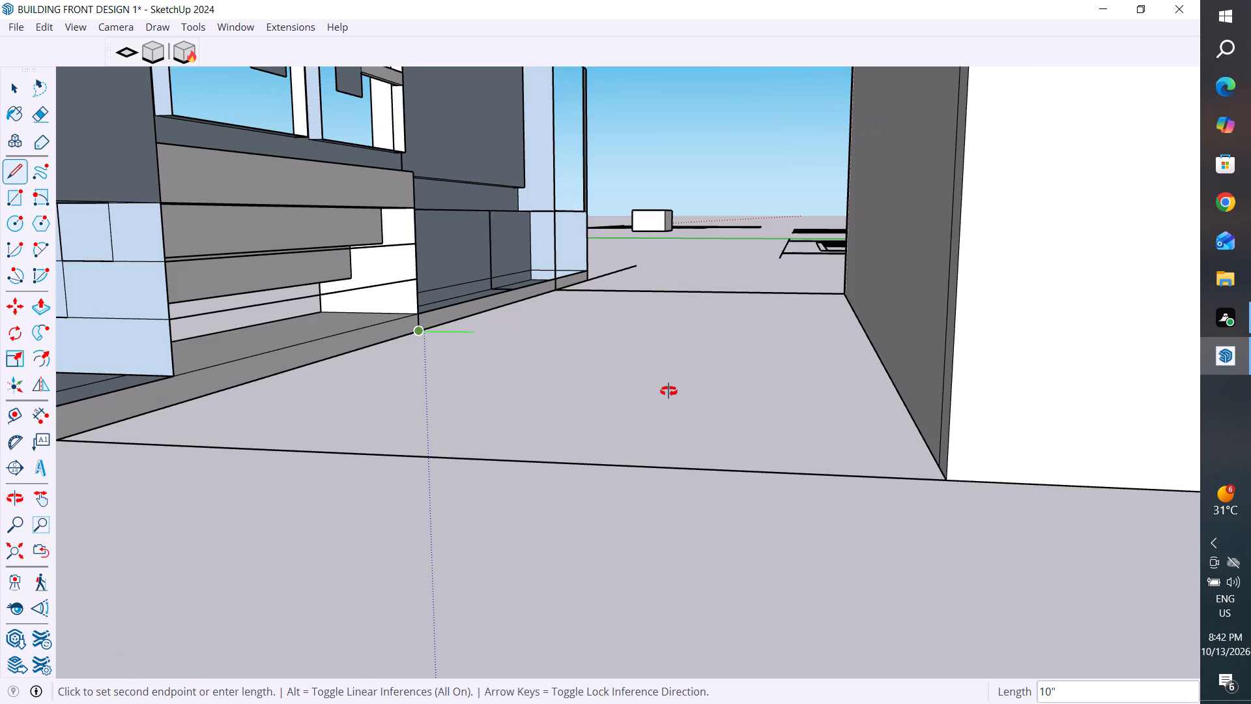
middle_drag(669, 391, 641, 413)
scroll(641, 413, down, 10)
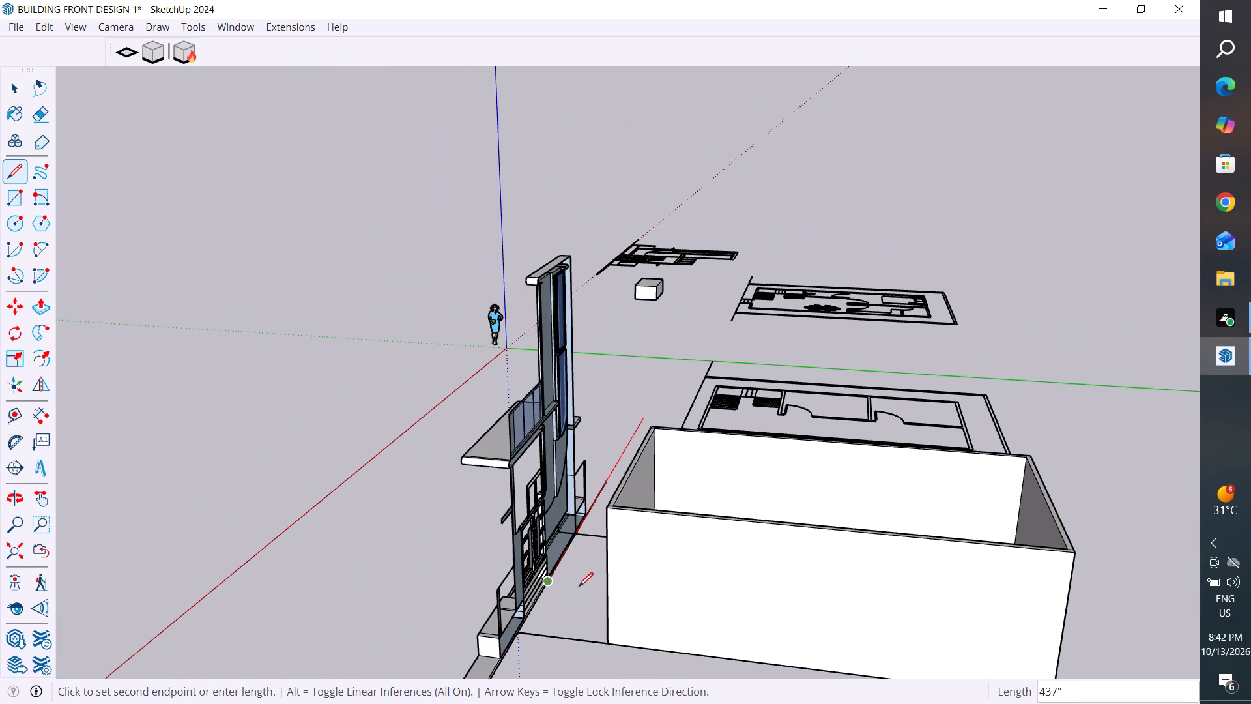
scroll(575, 592, up, 15)
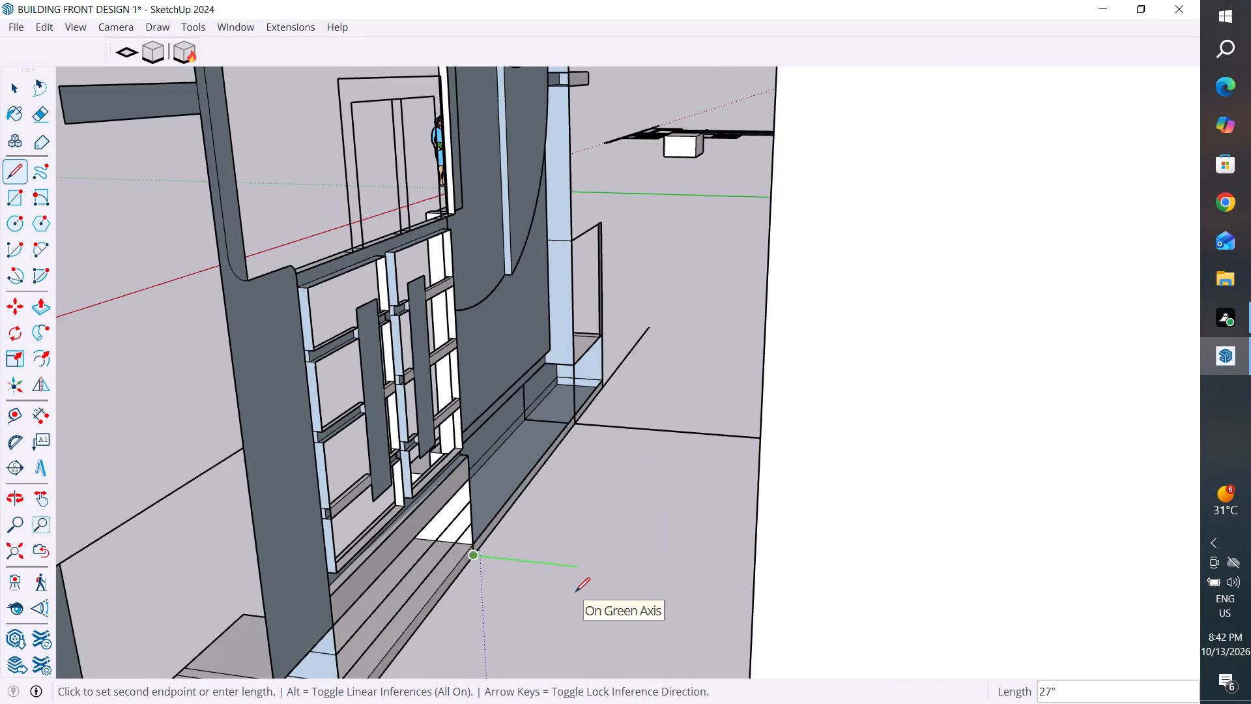
scroll(575, 592, up, 3)
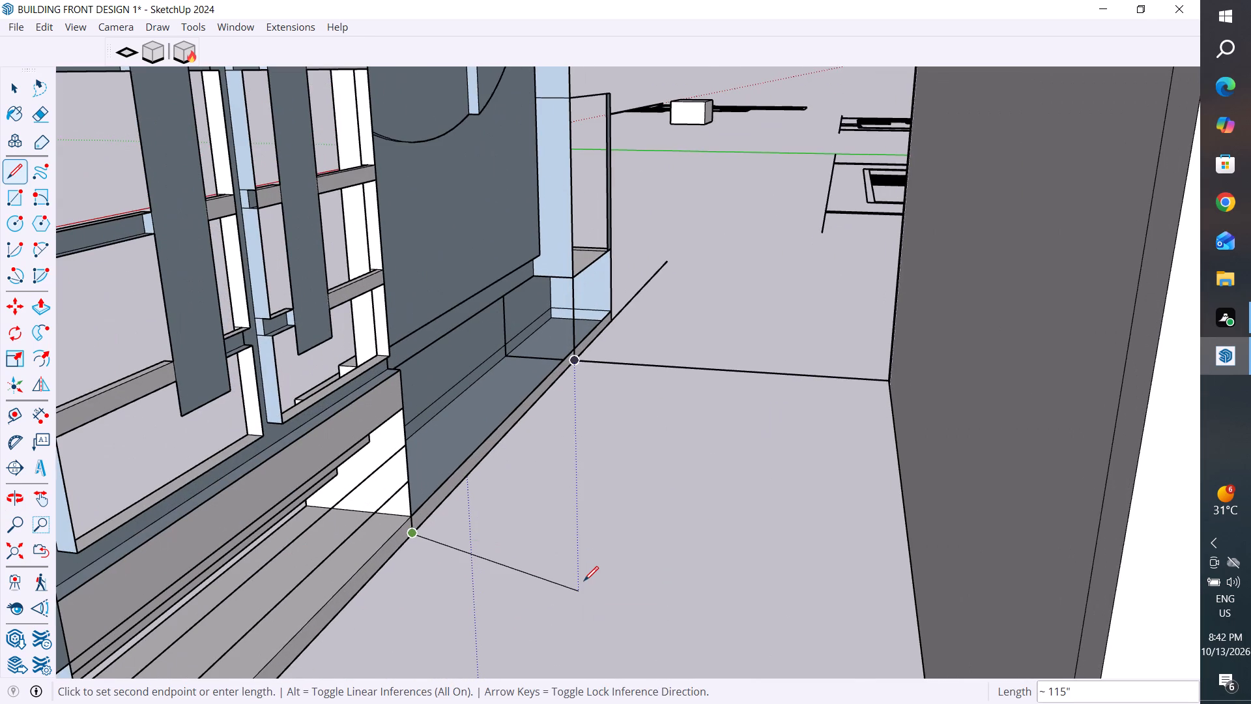
click(918, 588)
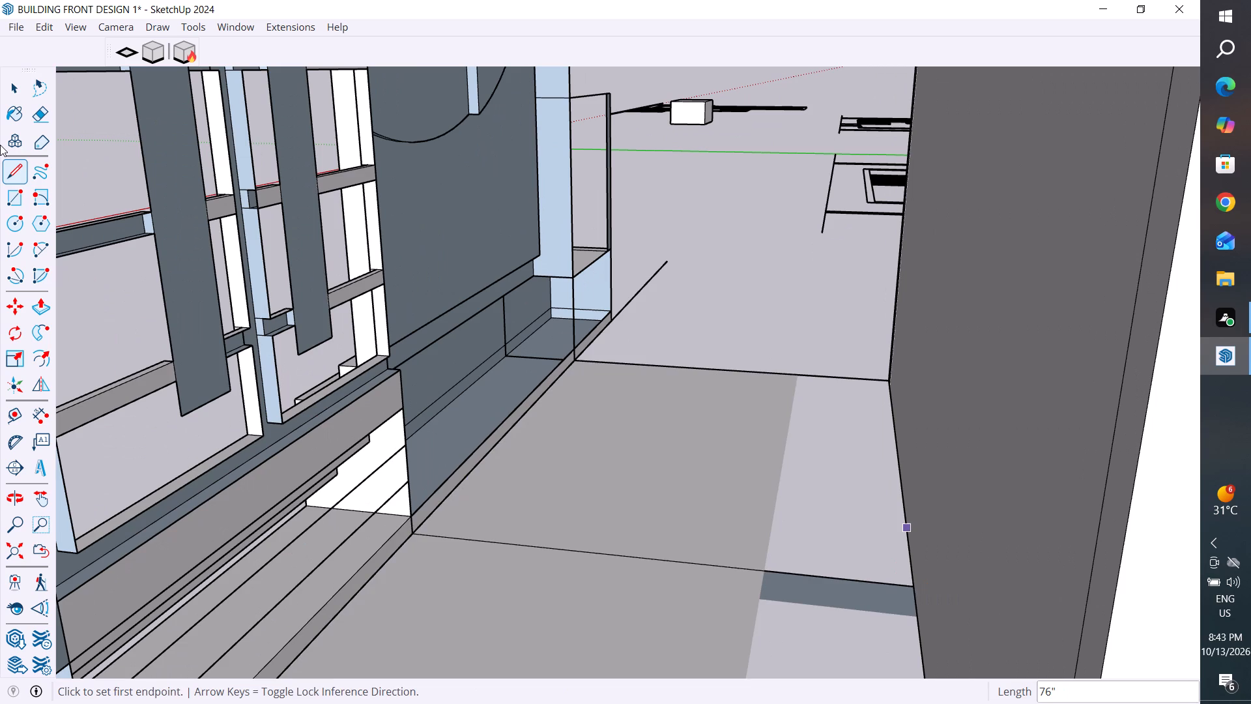
Delete the two ground faces on either side of the connecting line between the front elevation and the walled box.
click(16, 94)
scroll(841, 553, down, 6)
middle_drag(849, 533, 829, 703)
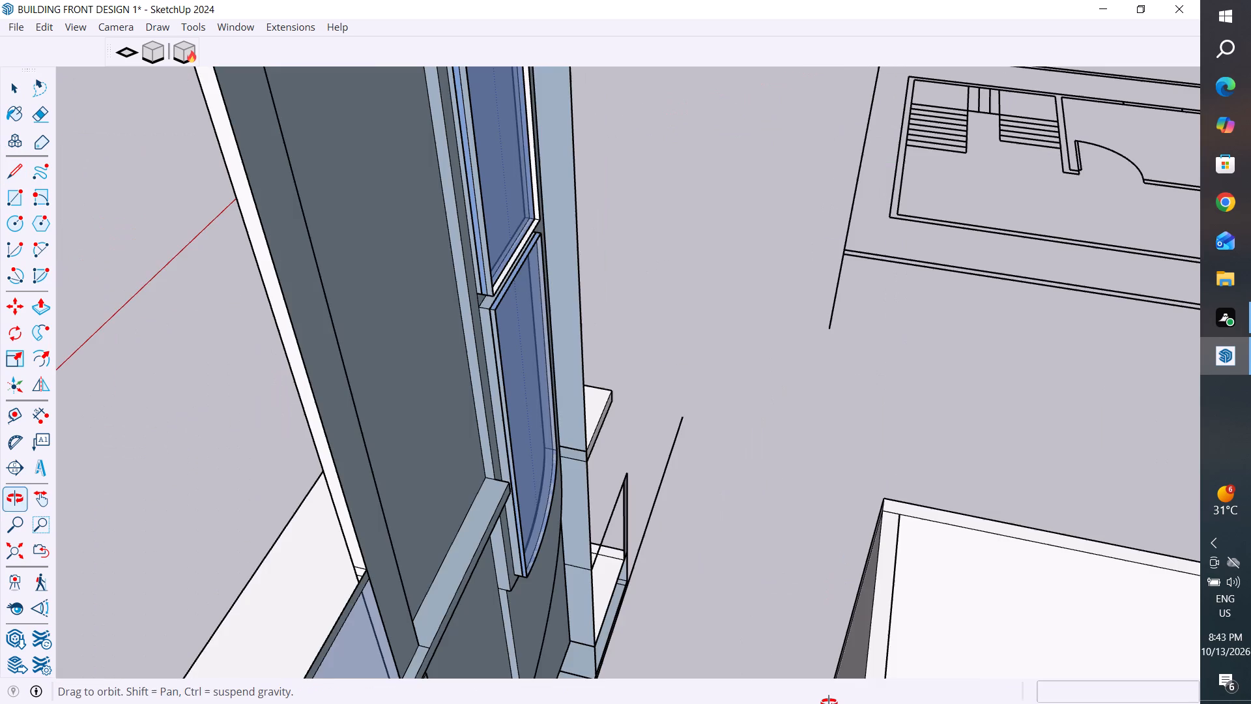
middle_drag(829, 703, 829, 699)
scroll(985, 347, down, 6)
scroll(820, 254, down, 4)
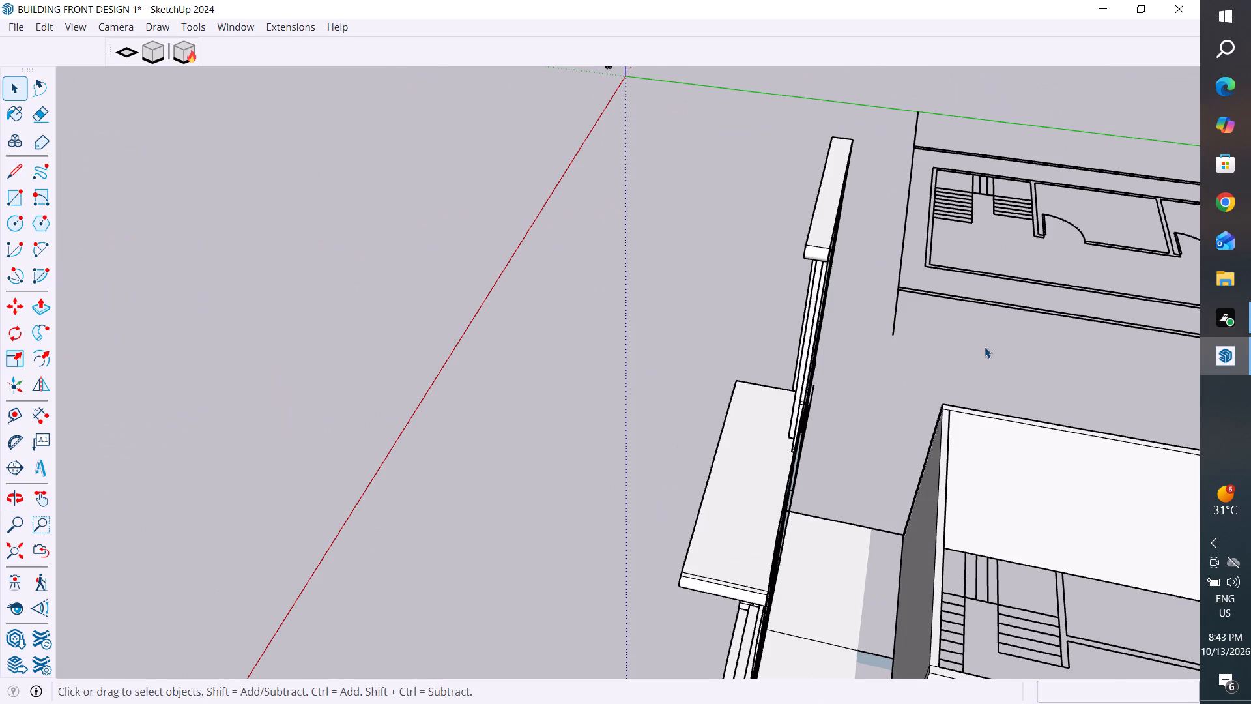
scroll(816, 613, up, 5)
click(833, 618)
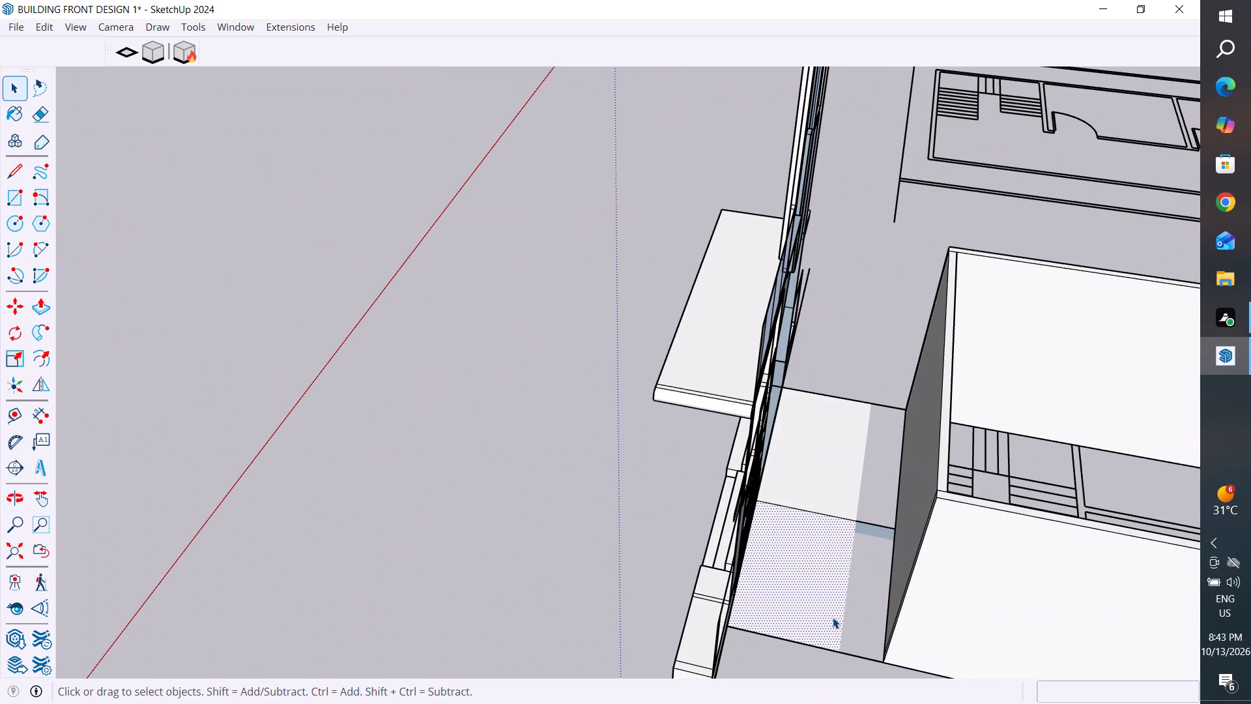
key(Delete)
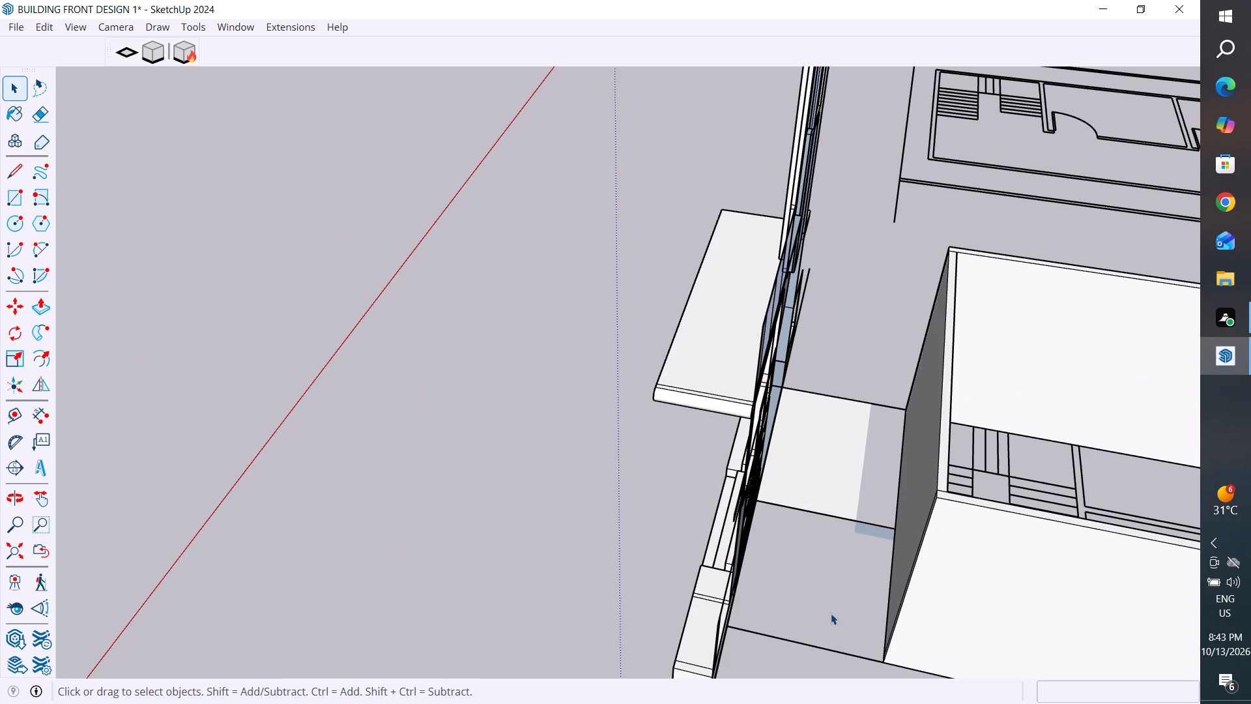
click(837, 477)
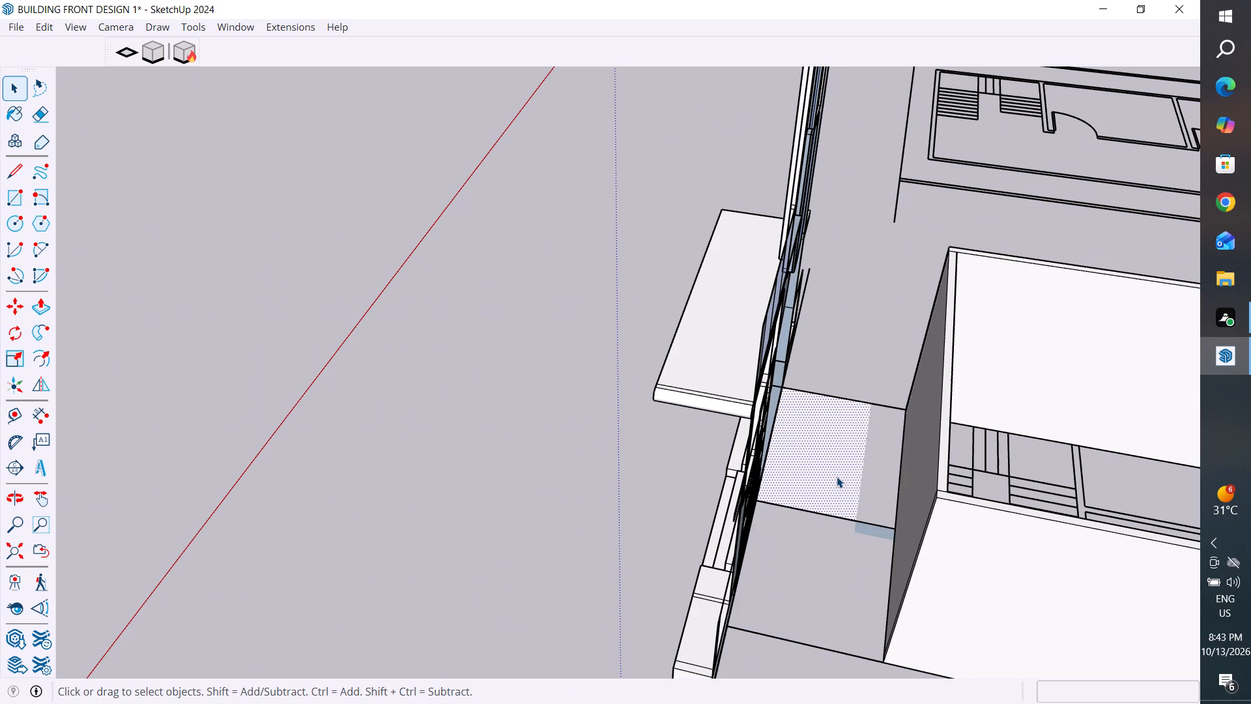
key(Delete)
Examine the connecting lines, the gap between elevation and walled box, and the surrounding floor plans from above, behind and the sides.
middle_drag(878, 572, 796, 549)
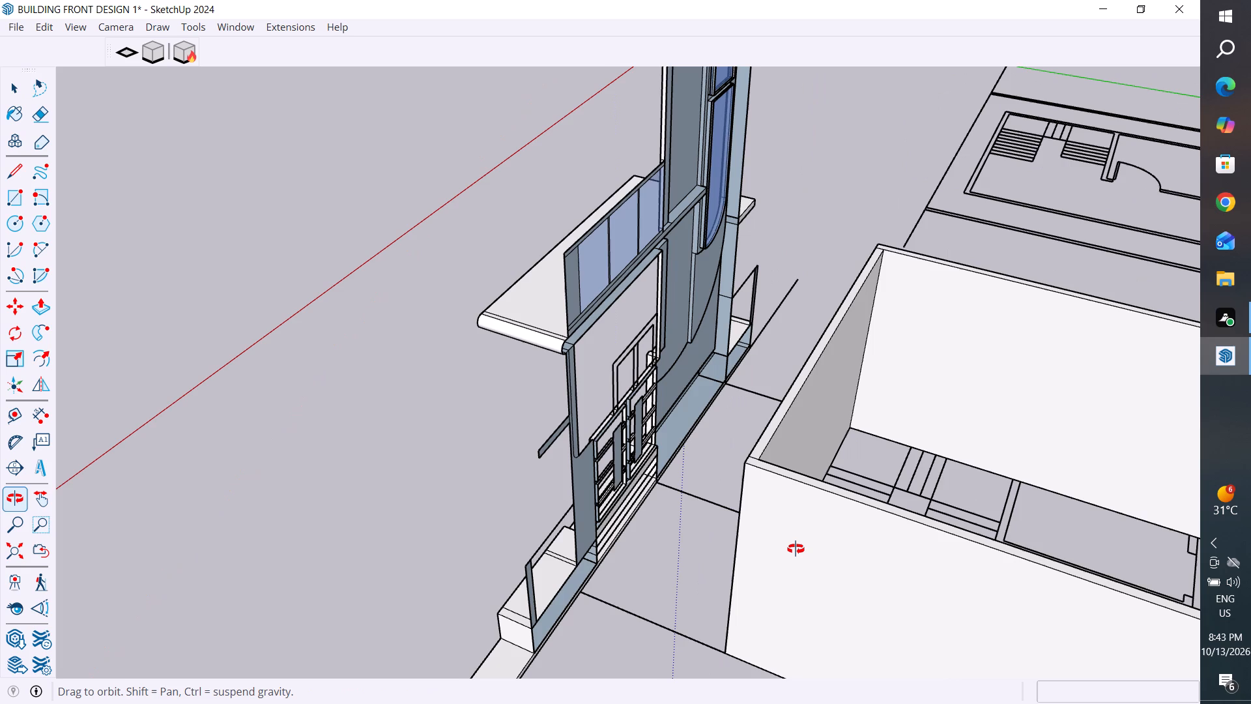
middle_drag(796, 549, 642, 638)
scroll(565, 296, down, 3)
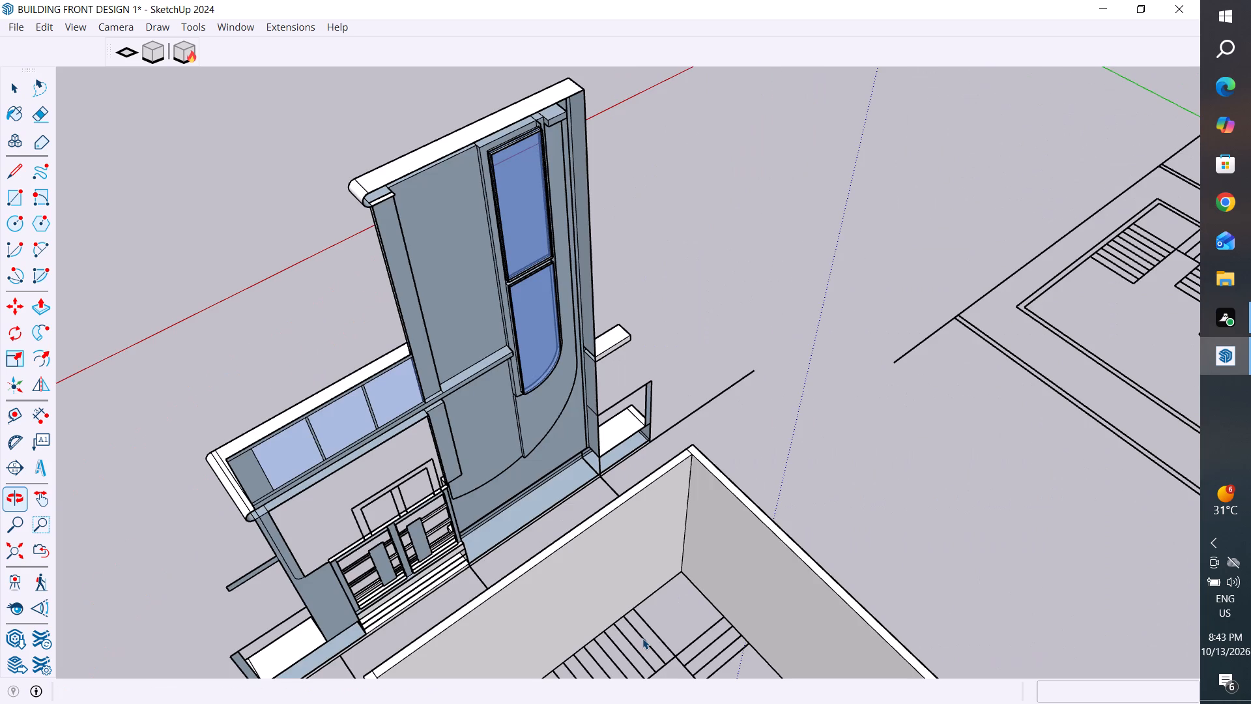
middle_drag(638, 355, 708, 448)
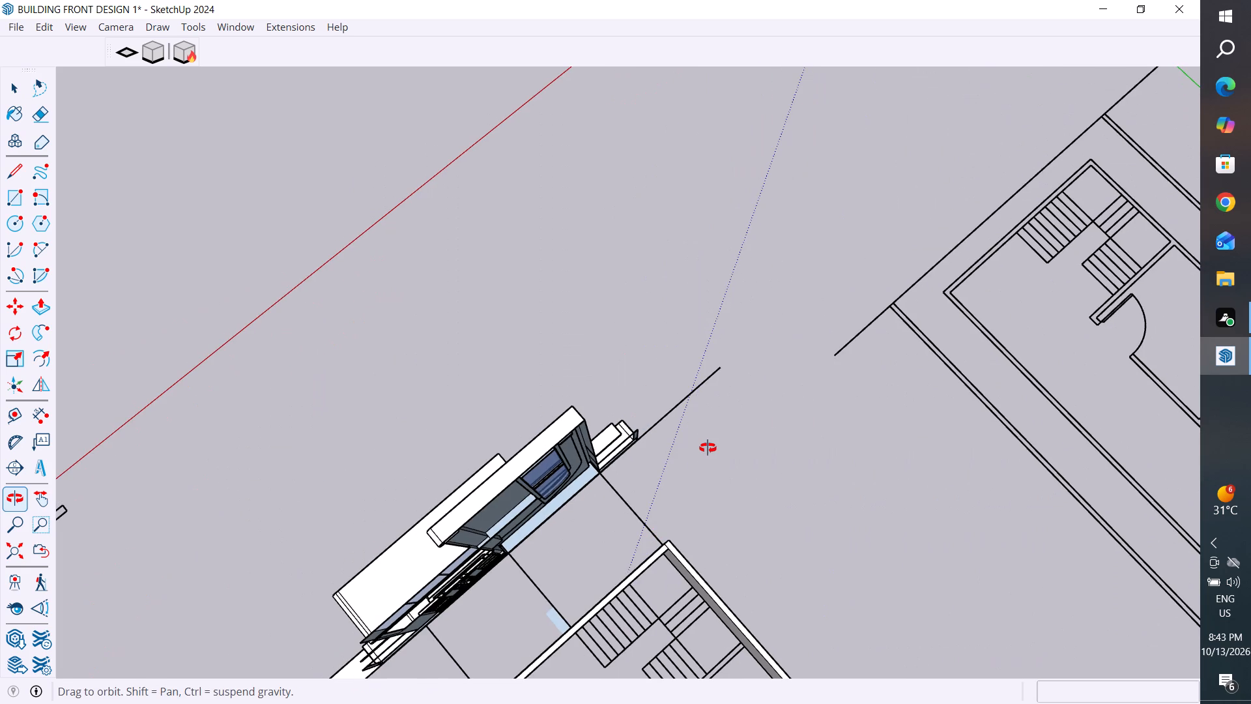
middle_drag(708, 448, 684, 384)
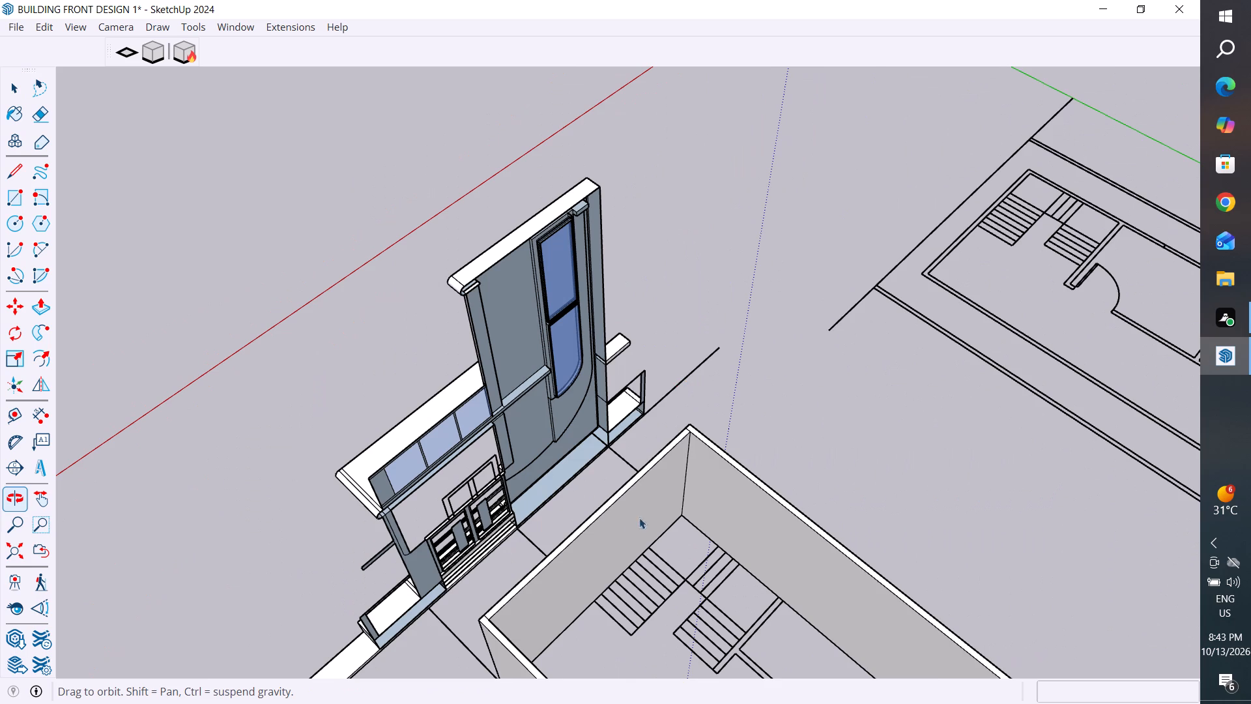
middle_drag(695, 499, 608, 489)
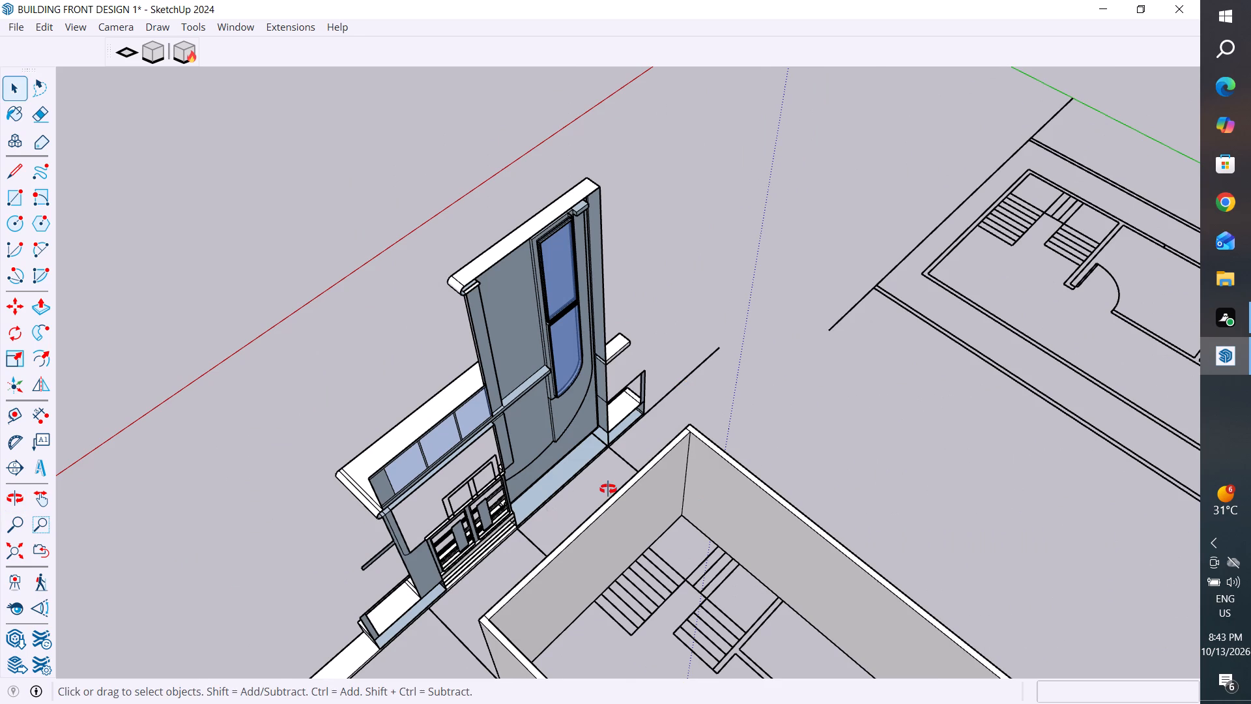
middle_drag(608, 489, 639, 407)
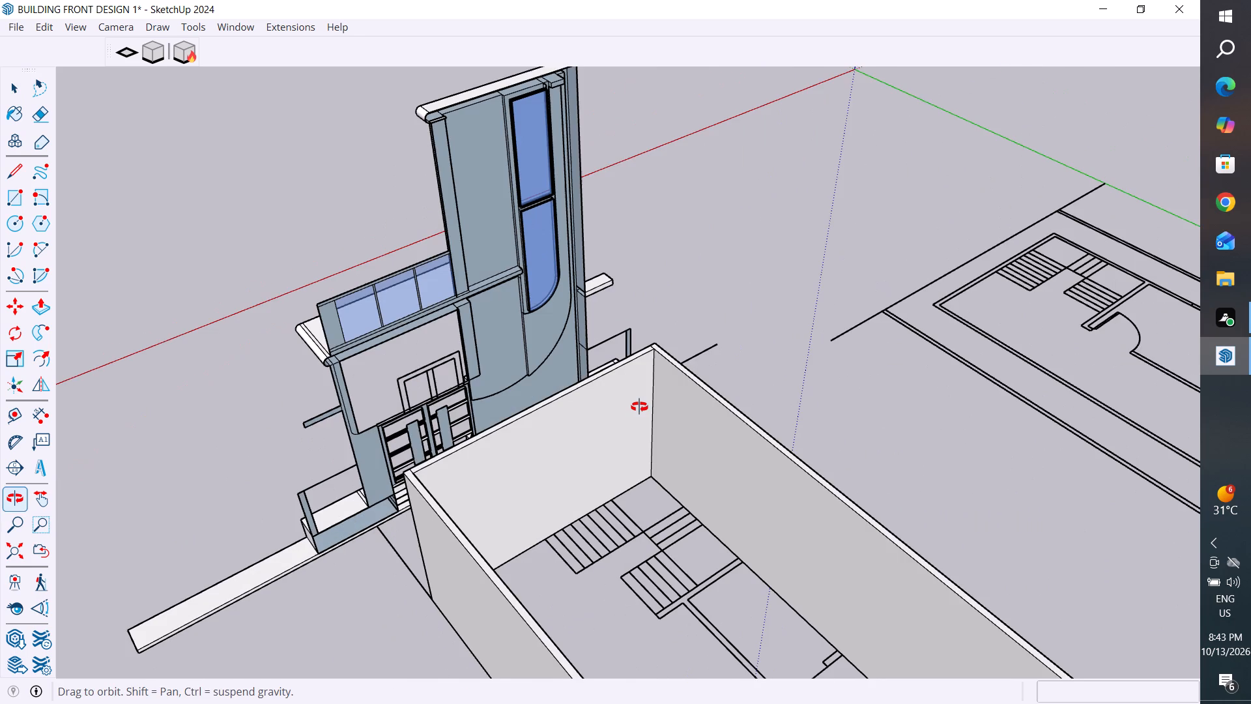
middle_drag(639, 407, 704, 538)
middle_drag(706, 551, 698, 550)
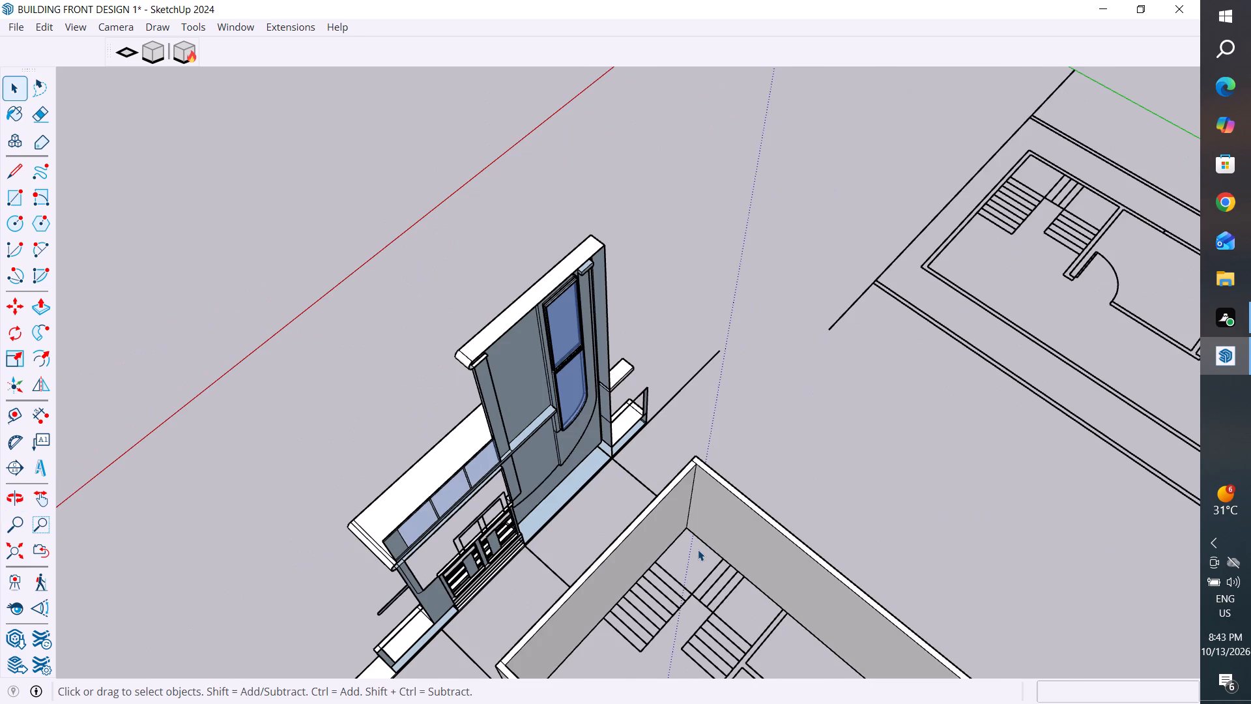
middle_drag(698, 550, 923, 415)
scroll(870, 540, down, 5)
scroll(884, 263, up, 2)
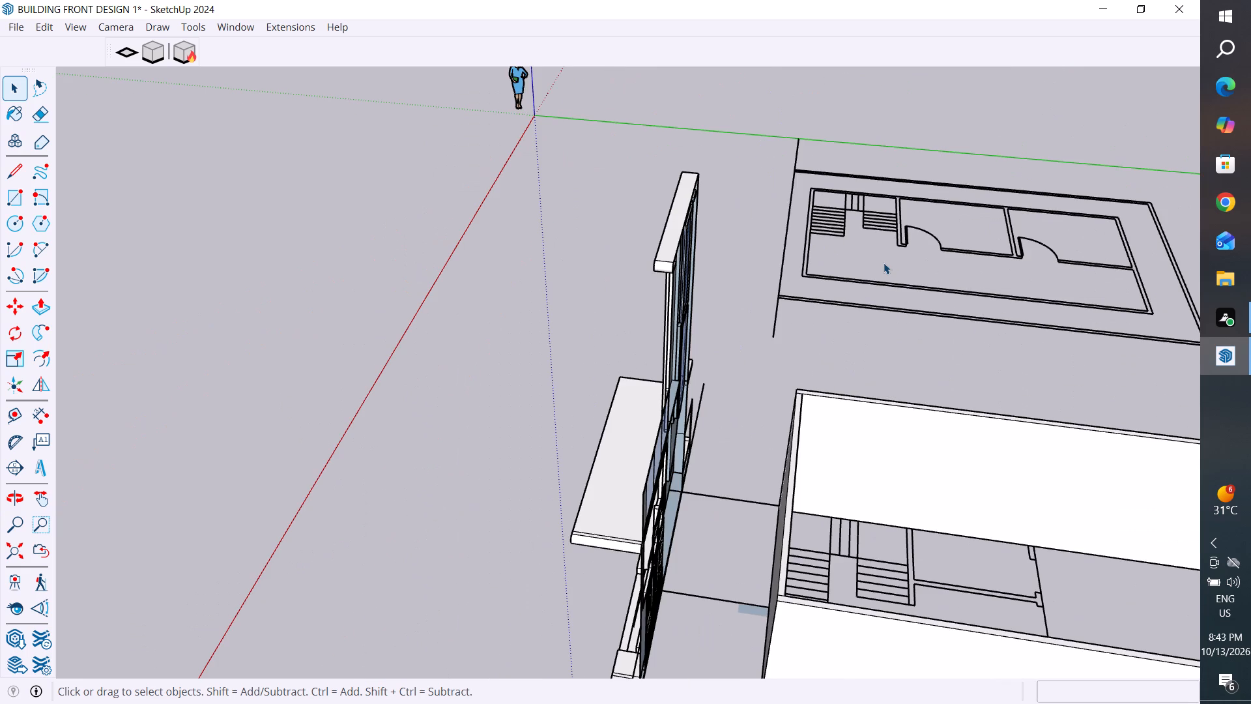
scroll(734, 555, up, 3)
middle_drag(783, 537, 693, 477)
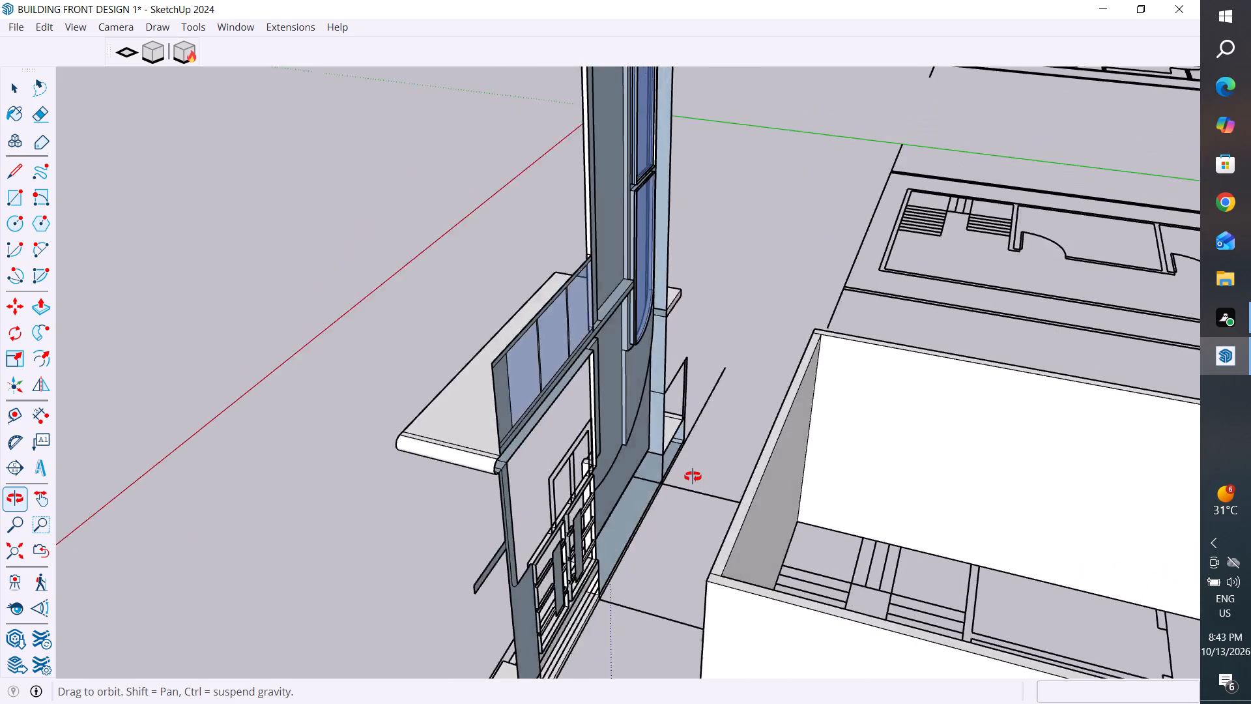
middle_drag(693, 477, 287, 598)
middle_drag(786, 489, 482, 549)
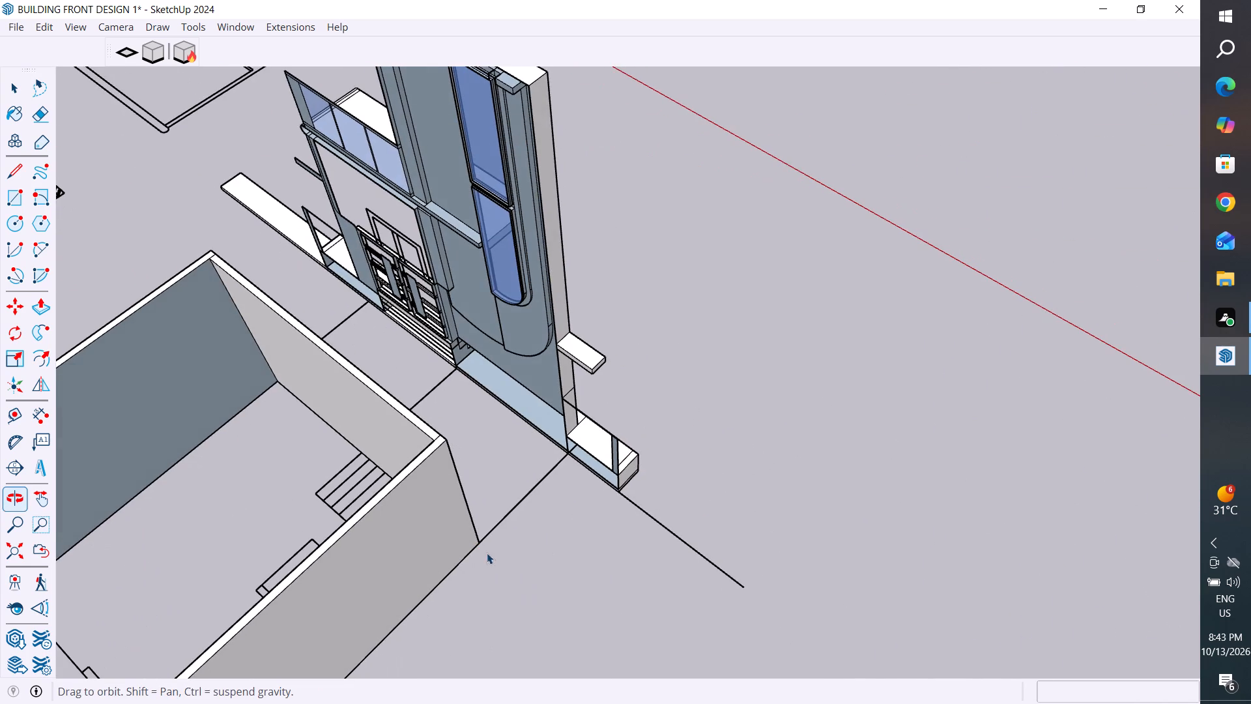
scroll(690, 412, down, 4)
middle_drag(718, 480, 614, 486)
scroll(896, 451, down, 5)
middle_drag(963, 473, 701, 687)
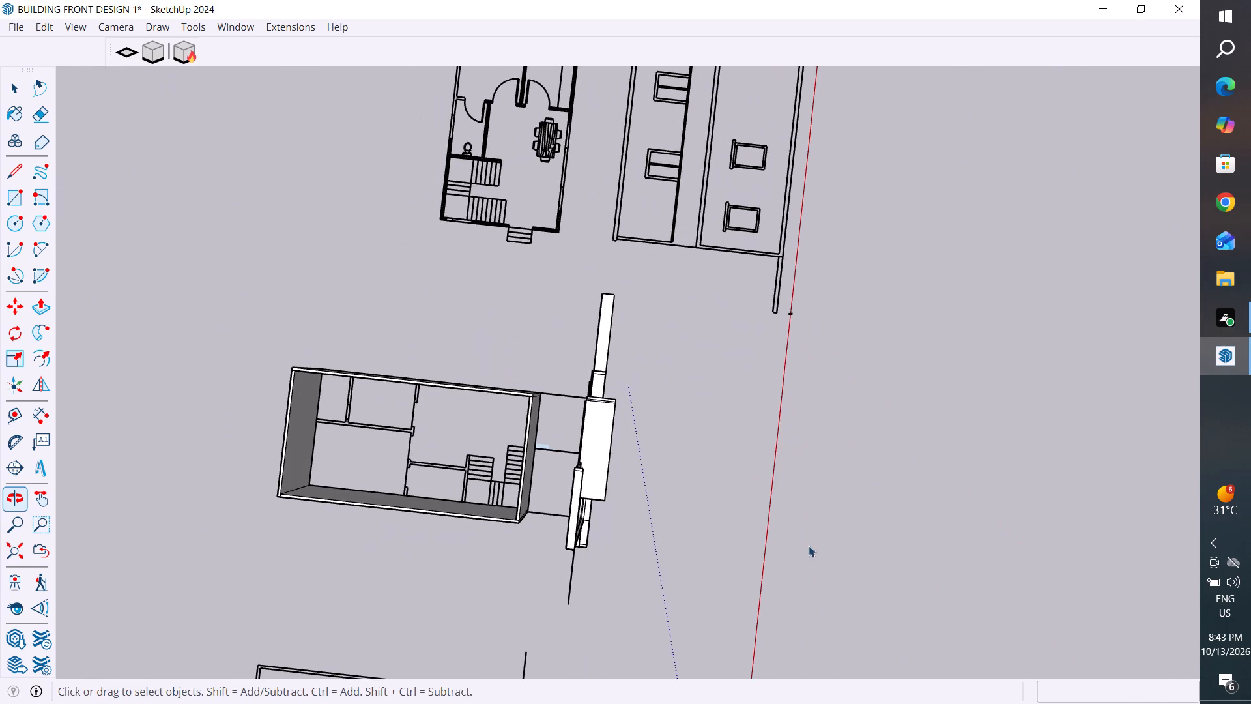
middle_drag(914, 433, 400, 505)
scroll(894, 401, down, 6)
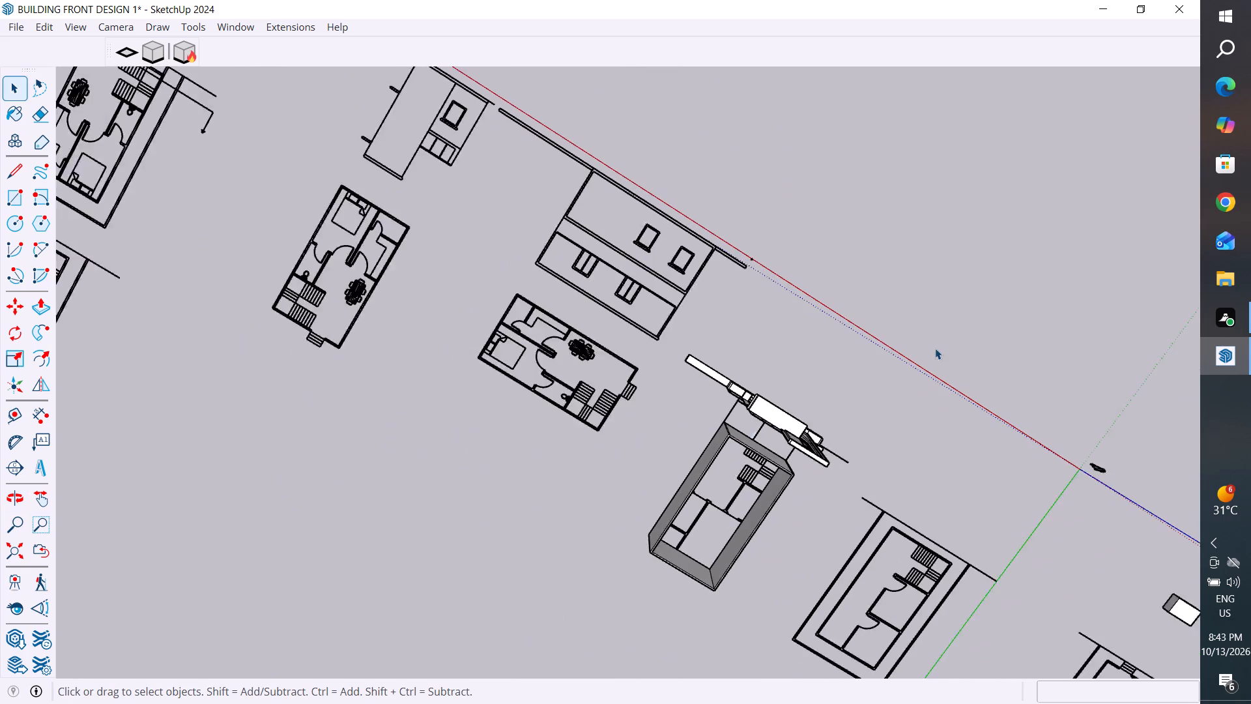
middle_drag(714, 623, 791, 137)
scroll(812, 496, up, 4)
middle_drag(853, 444, 552, 398)
scroll(833, 422, up, 1)
middle_drag(824, 433, 783, 452)
Draw a 336" by 180" rectangle across the top of the walled box, between its diagonally opposite outer corners.
scroll(473, 349, up, 2)
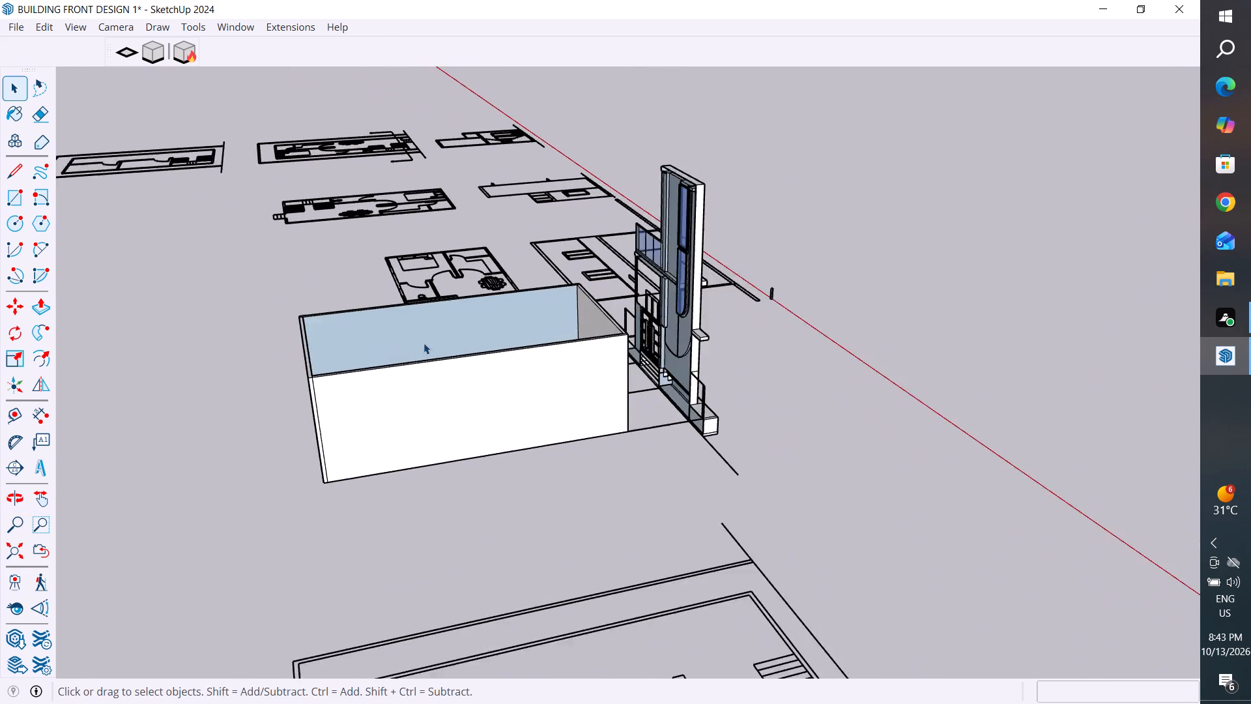
scroll(424, 343, up, 3)
scroll(262, 280, up, 3)
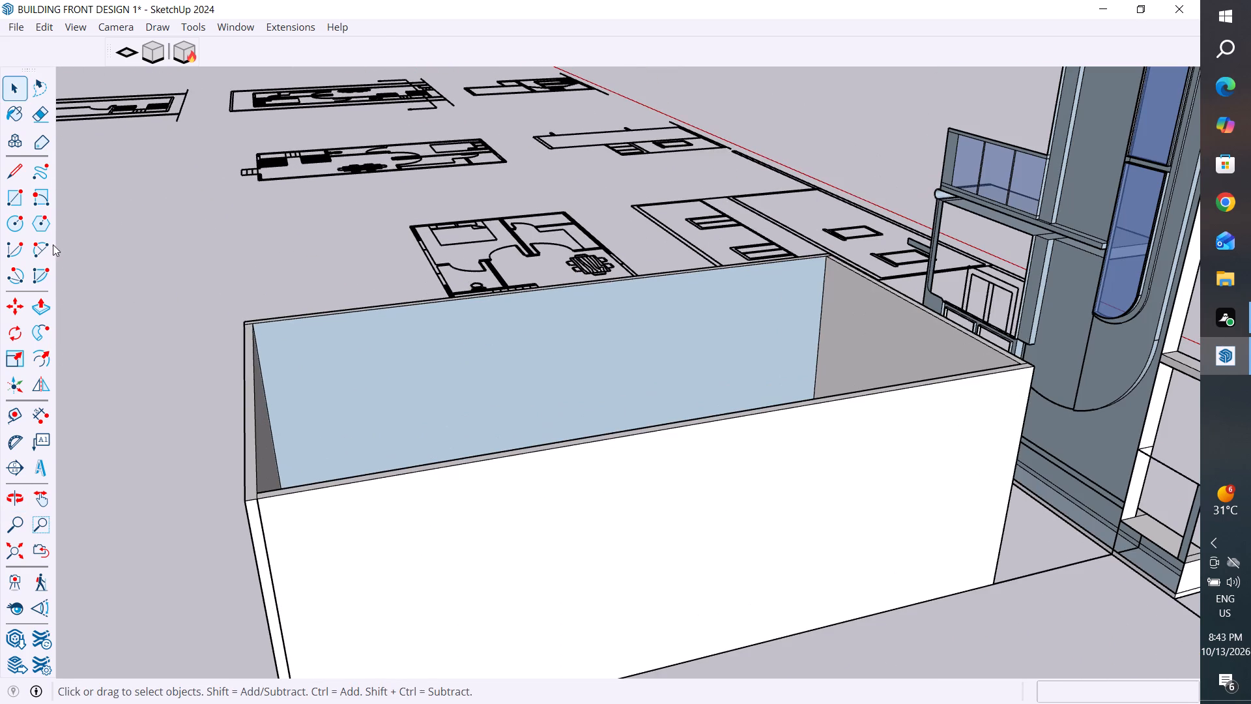
click(12, 198)
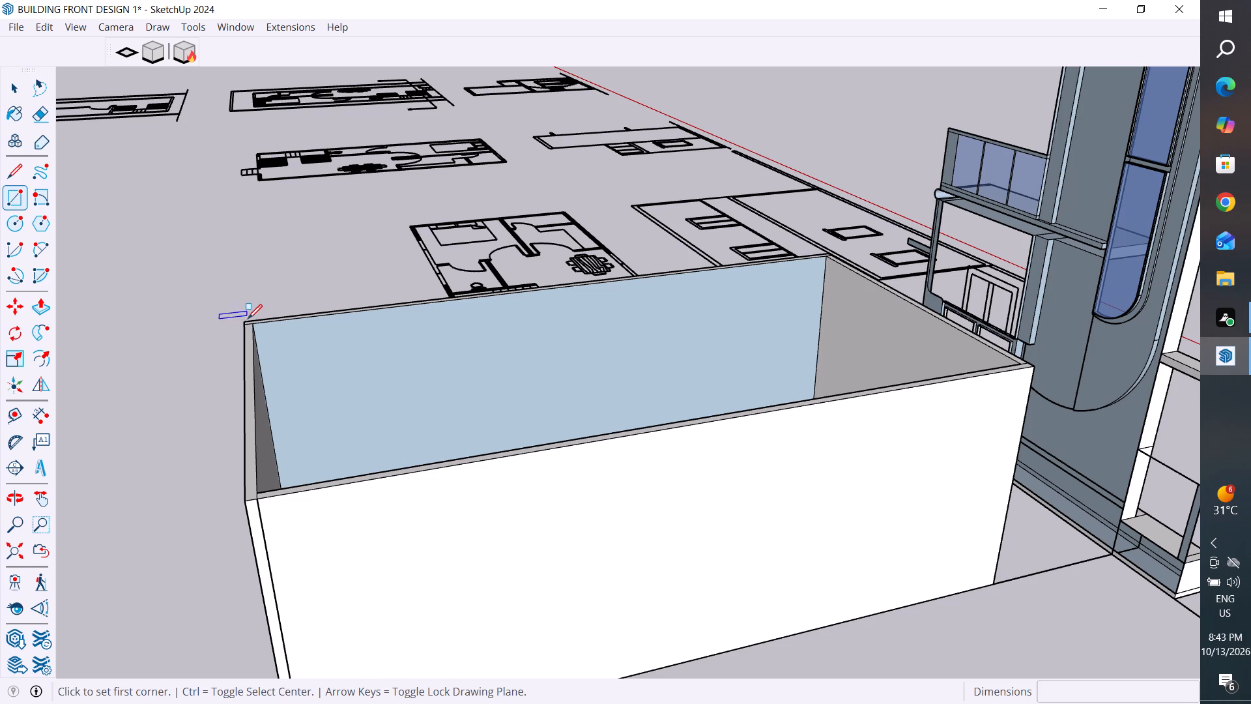
scroll(248, 319, up, 9)
click(200, 353)
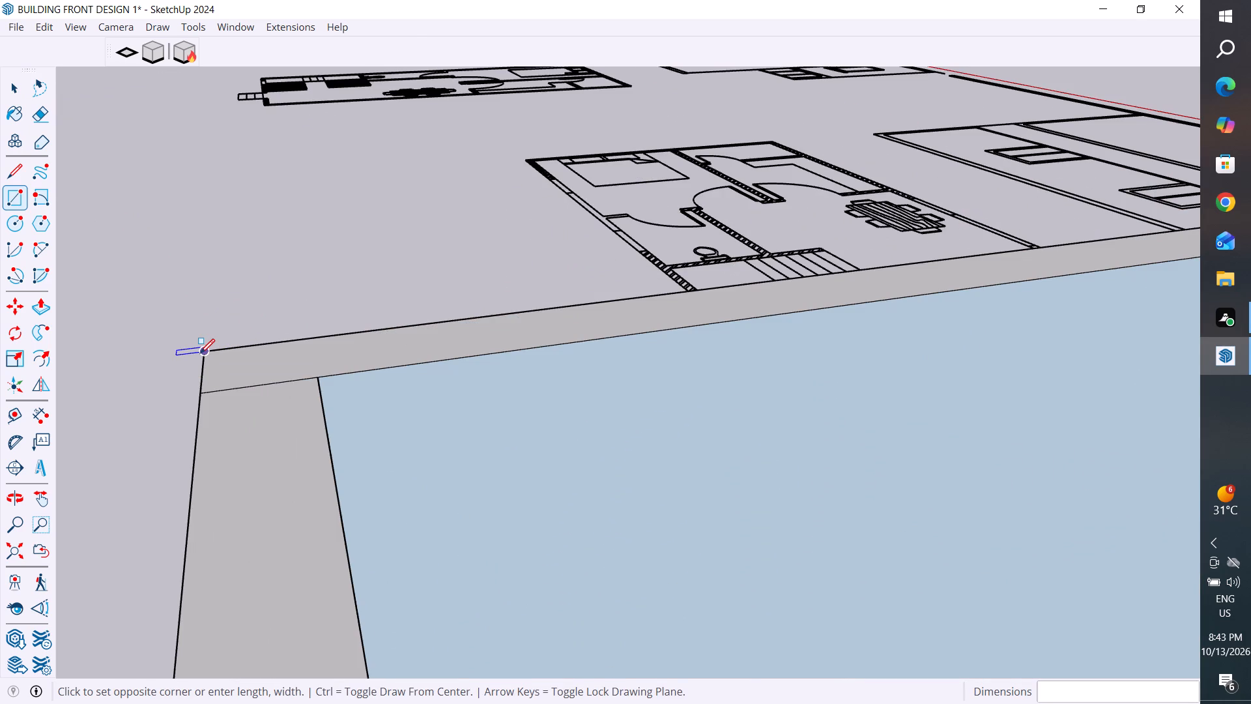
scroll(200, 353, down, 20)
scroll(200, 353, down, 5)
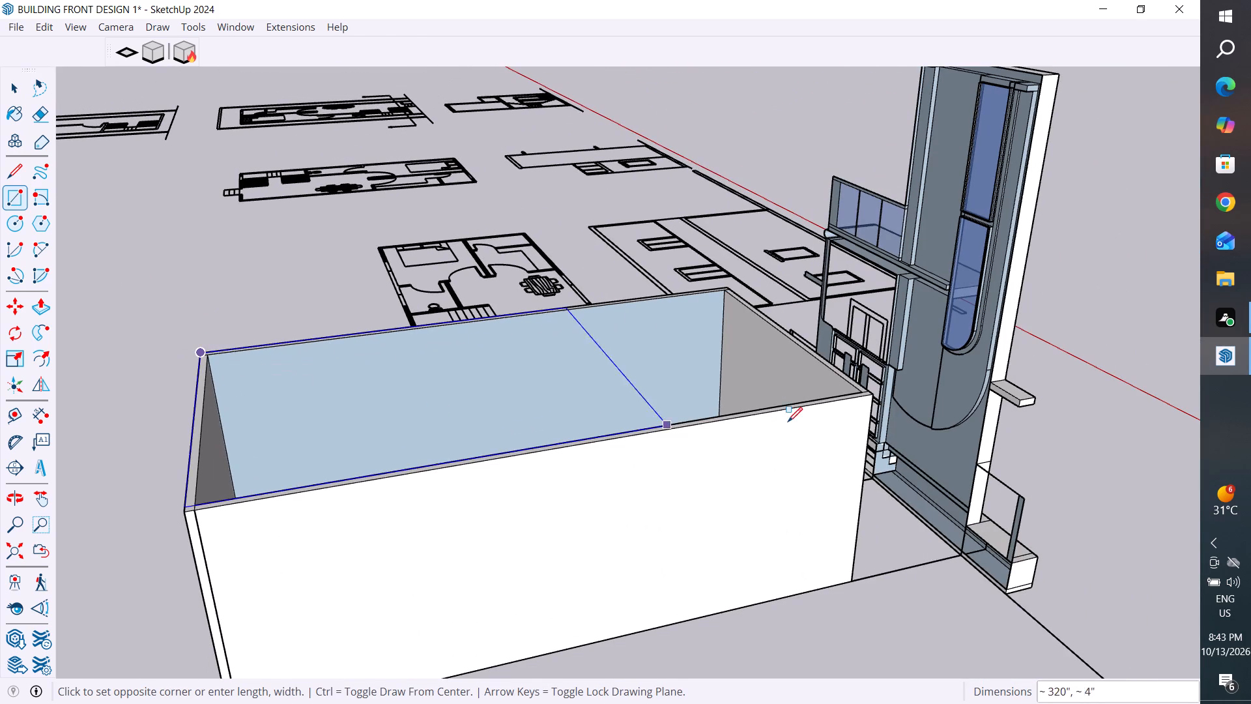
click(874, 397)
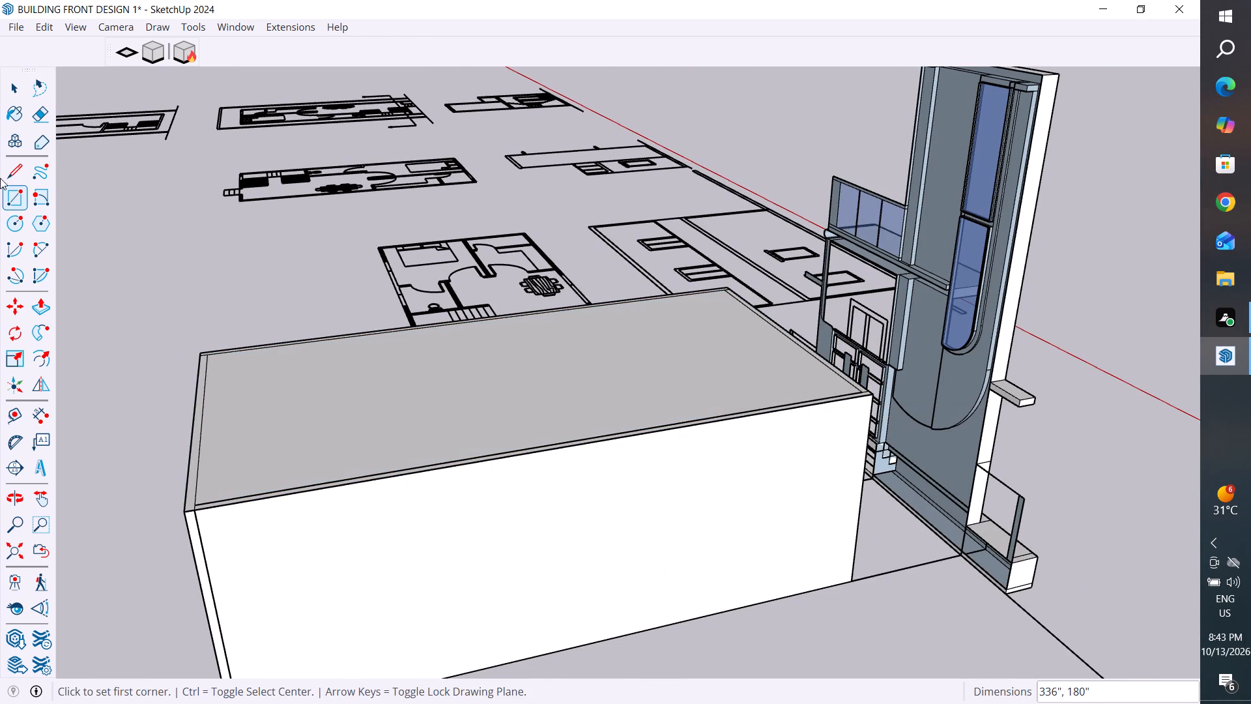
click(11, 90)
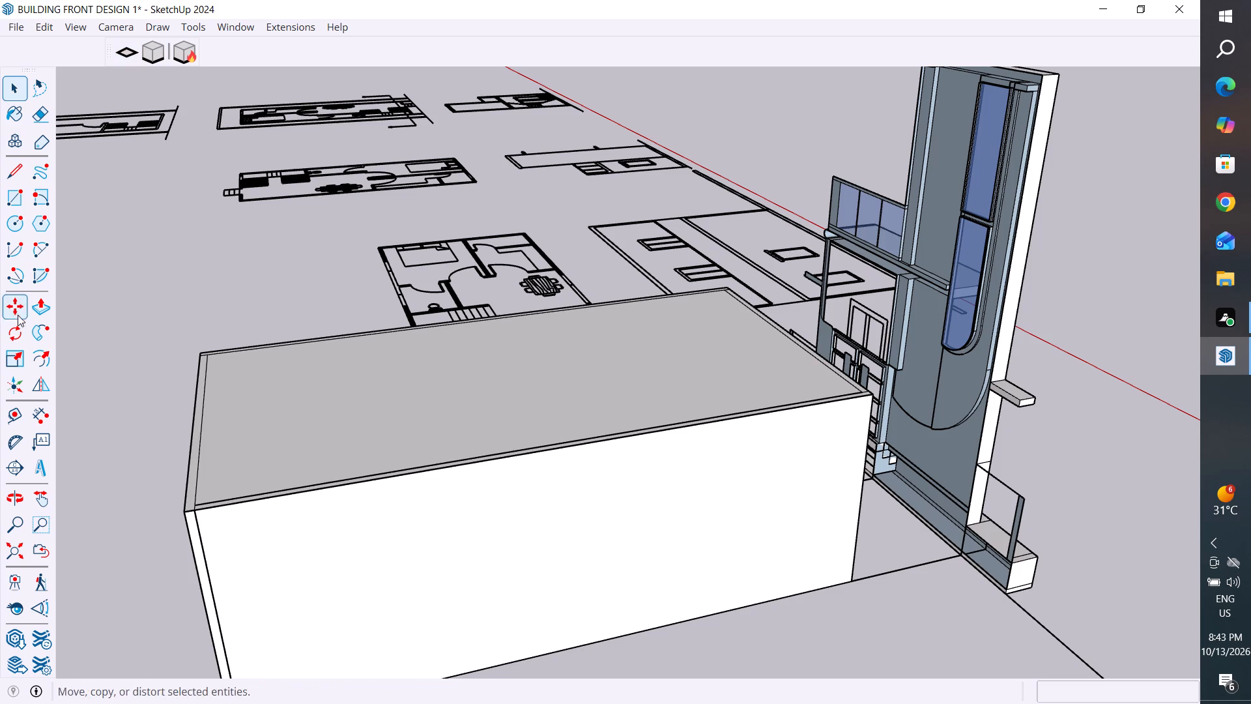
Extrude the rectangle on top of the walled box upward by 6" to form a roof slab.
click(47, 310)
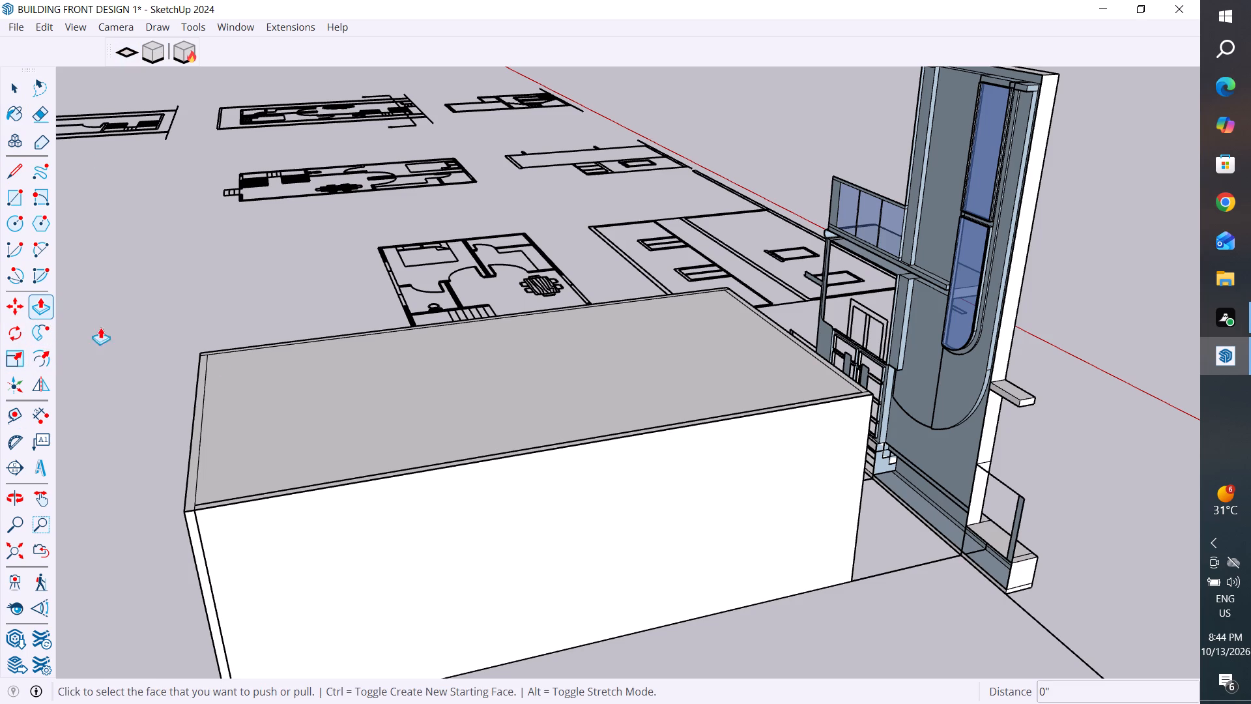
click(396, 420)
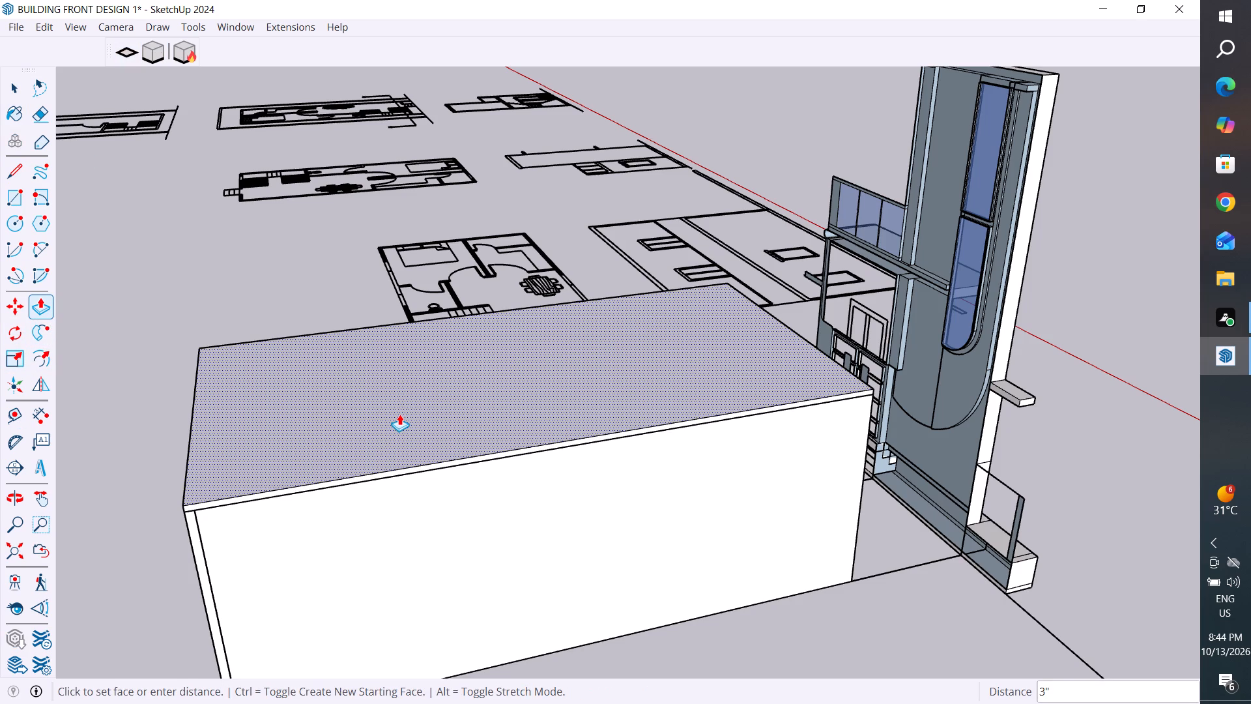
key(6)
key(shift+quotedbl)
key(Return)
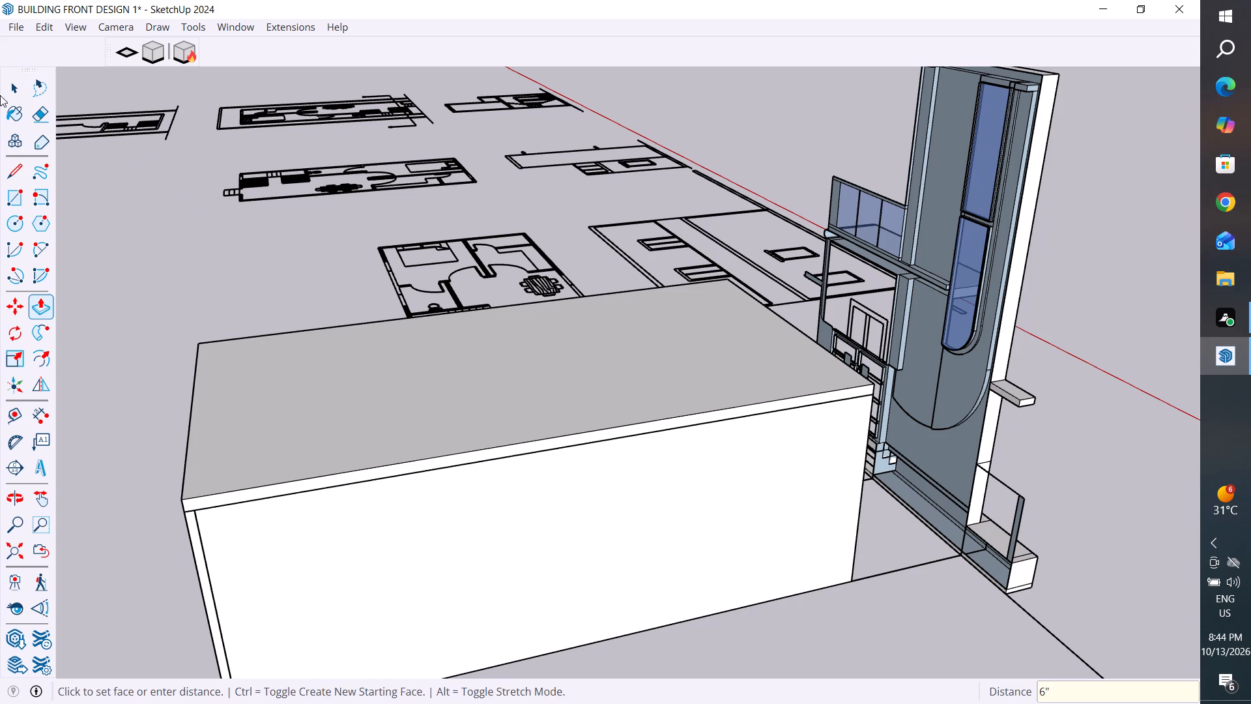
Select the whole roof slab and make it a group.
click(12, 92)
triple_click(482, 390)
right_click(482, 390)
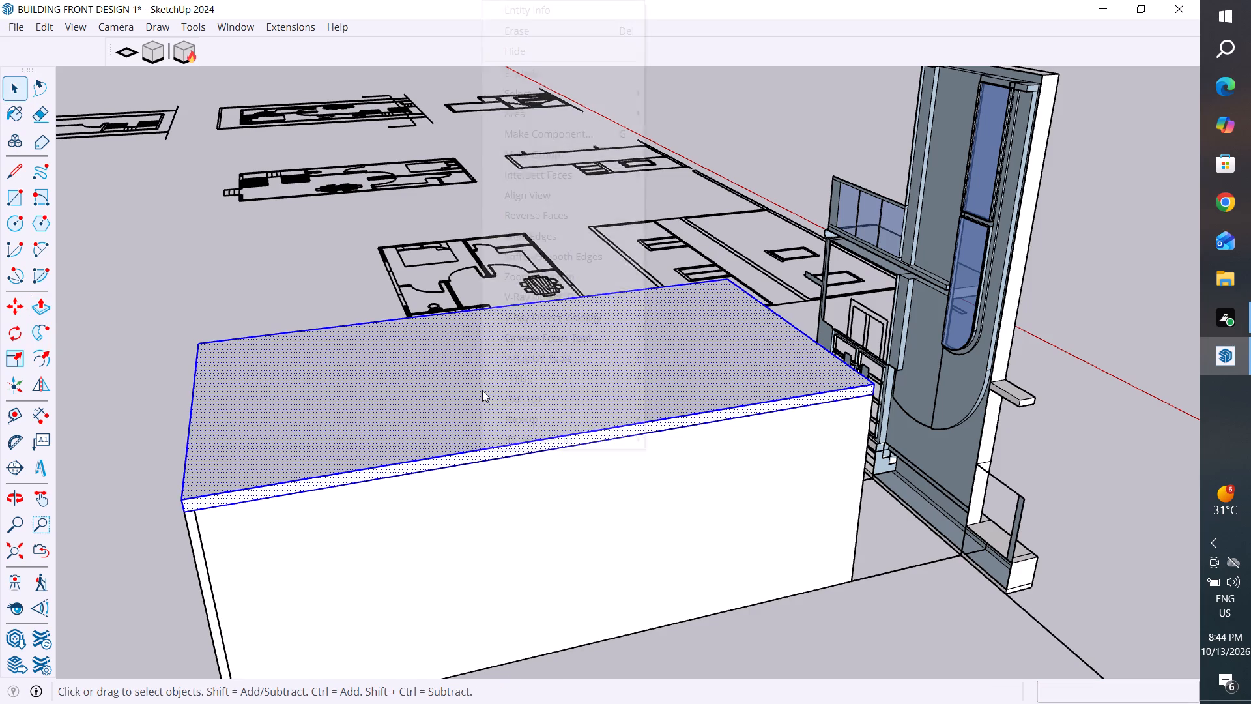
click(568, 160)
Examine the roofed box, its slab corner and the gap to the front elevation from the front, rear and sides.
scroll(809, 426, down, 4)
middle_drag(871, 469, 858, 482)
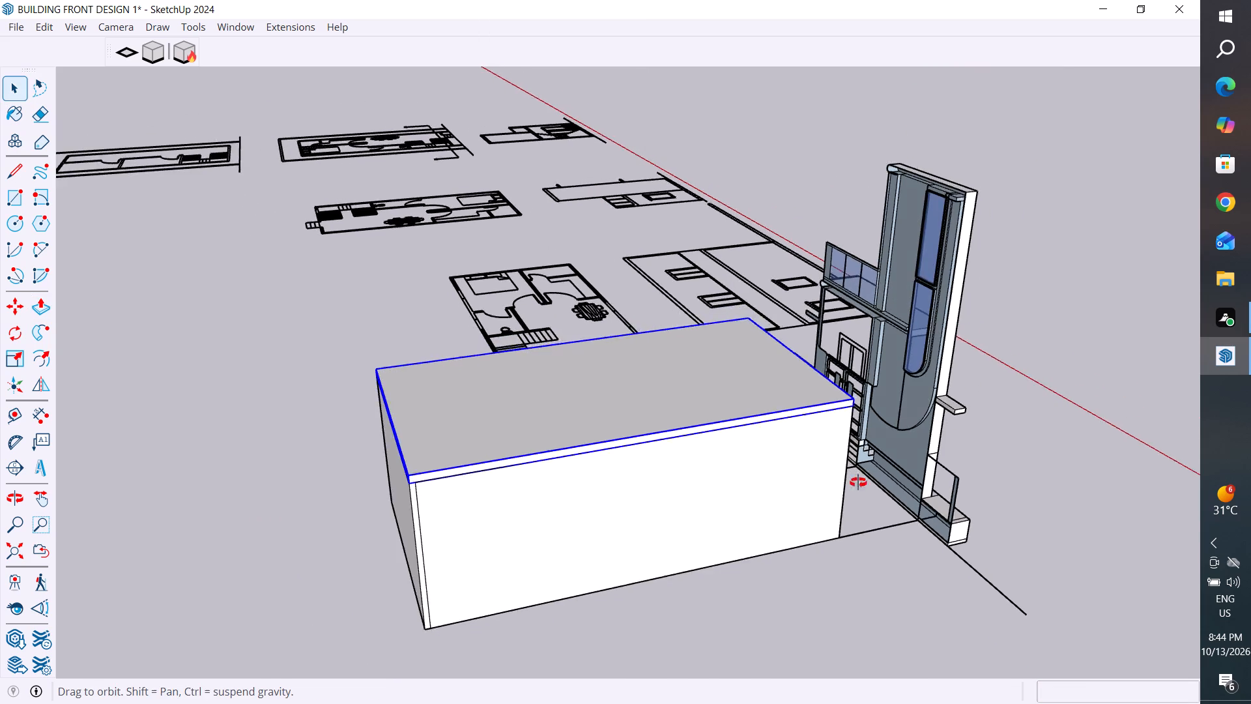
middle_drag(858, 482, 733, 443)
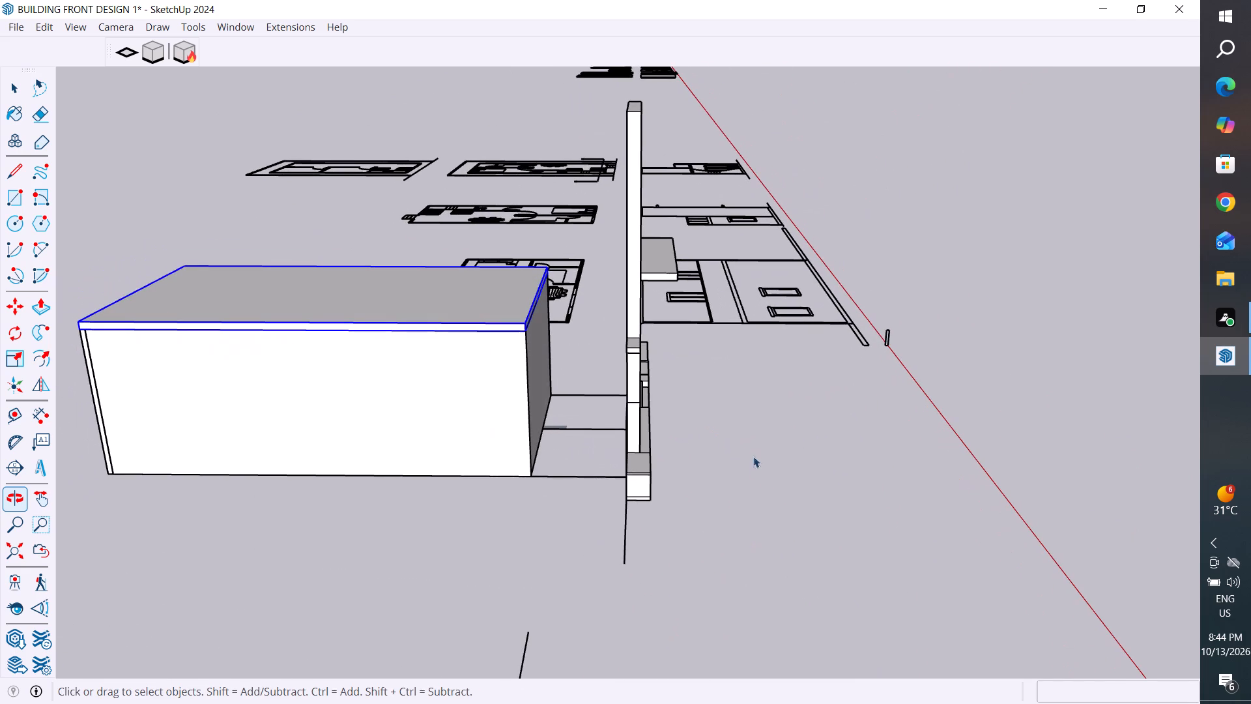
middle_drag(812, 508, 850, 507)
scroll(721, 520, down, 4)
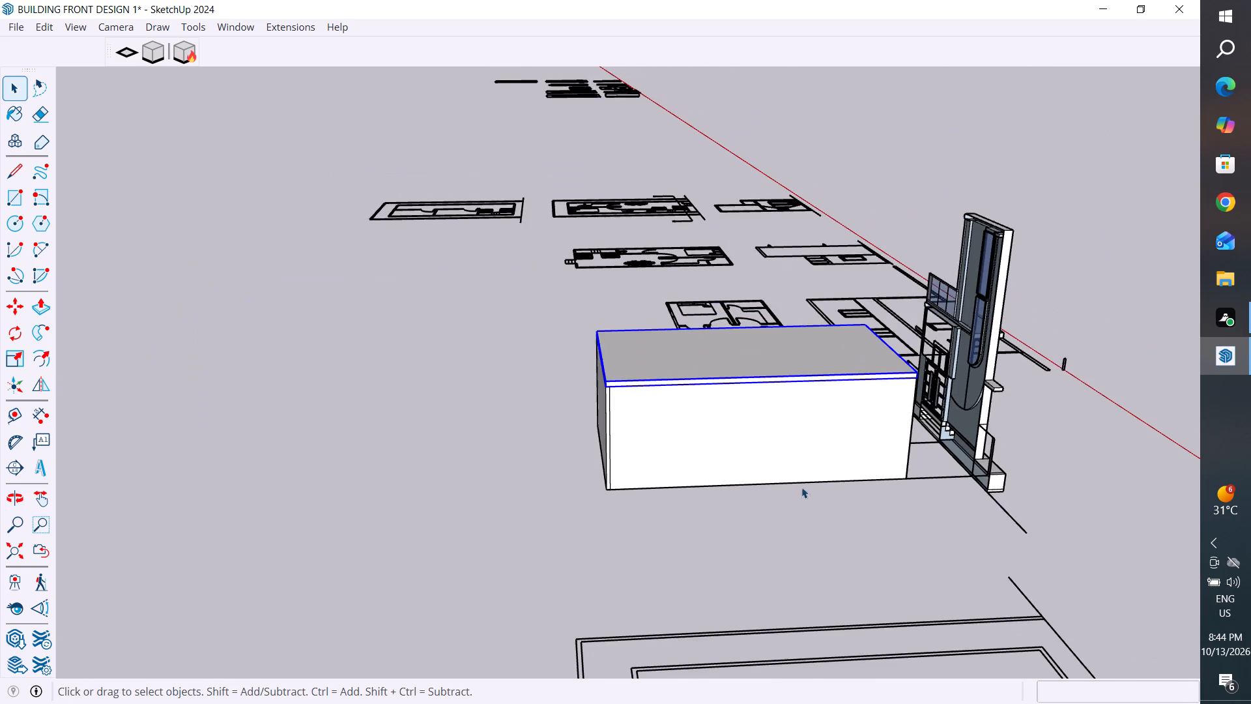
middle_drag(809, 497, 295, 566)
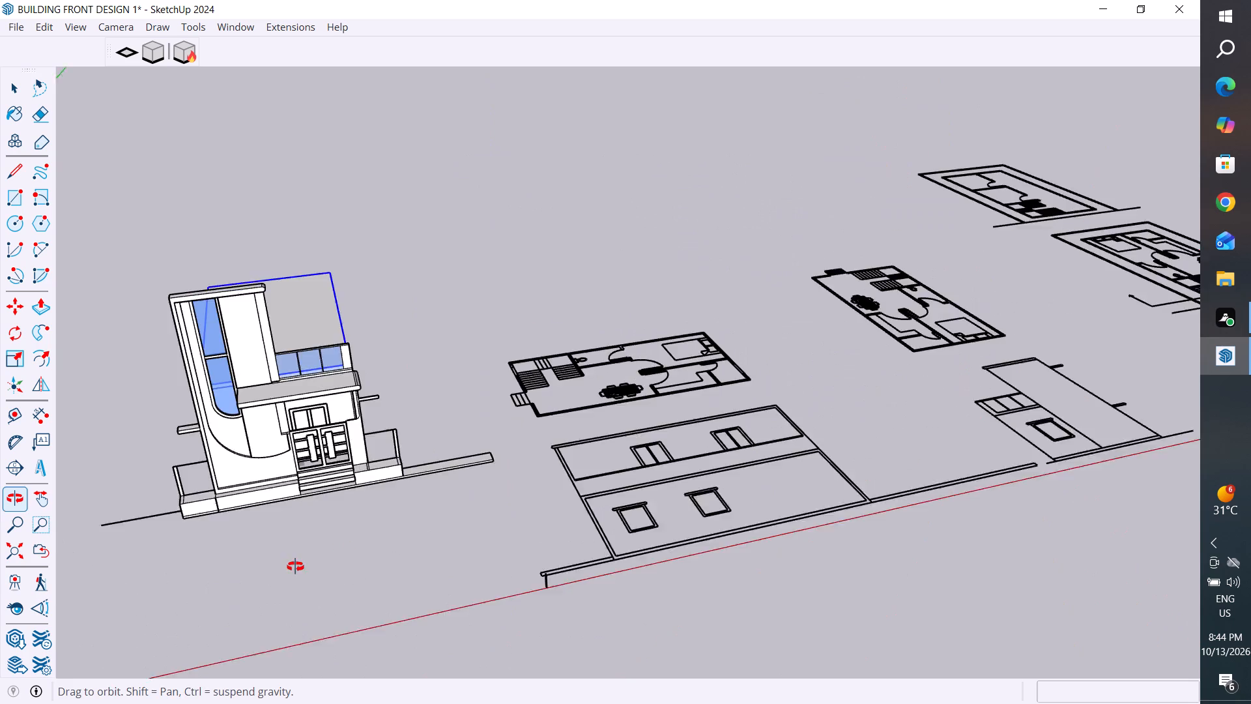
middle_drag(295, 566, 296, 566)
scroll(783, 563, down, 6)
middle_drag(943, 473, 352, 401)
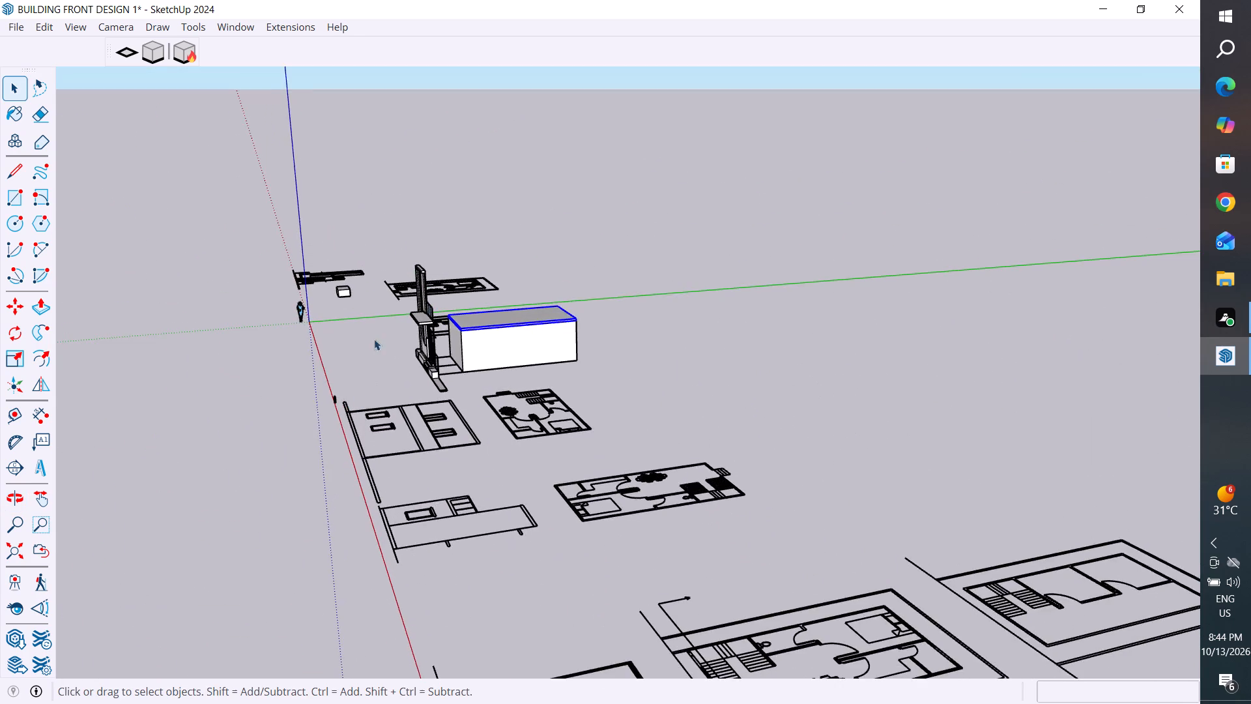
scroll(368, 332, up, 8)
middle_drag(452, 367, 515, 325)
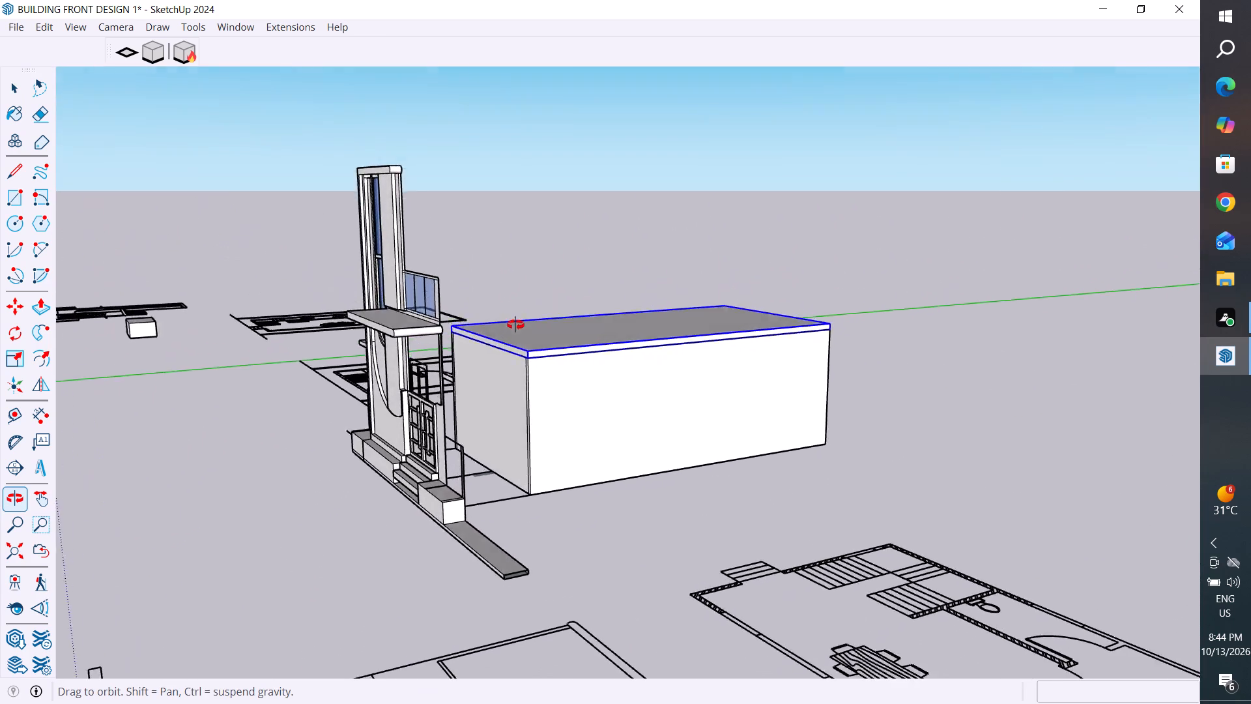
middle_drag(515, 325, 487, 304)
scroll(416, 347, up, 8)
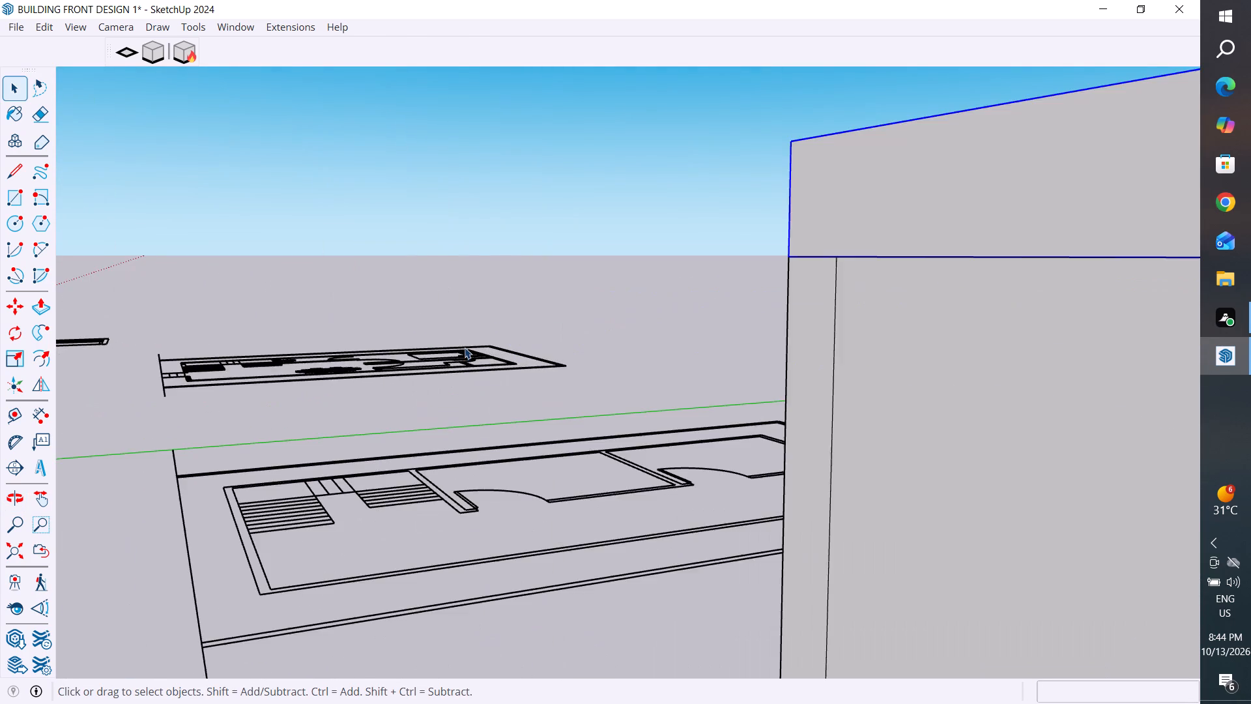
scroll(469, 349, down, 2)
drag(513, 303, 515, 314)
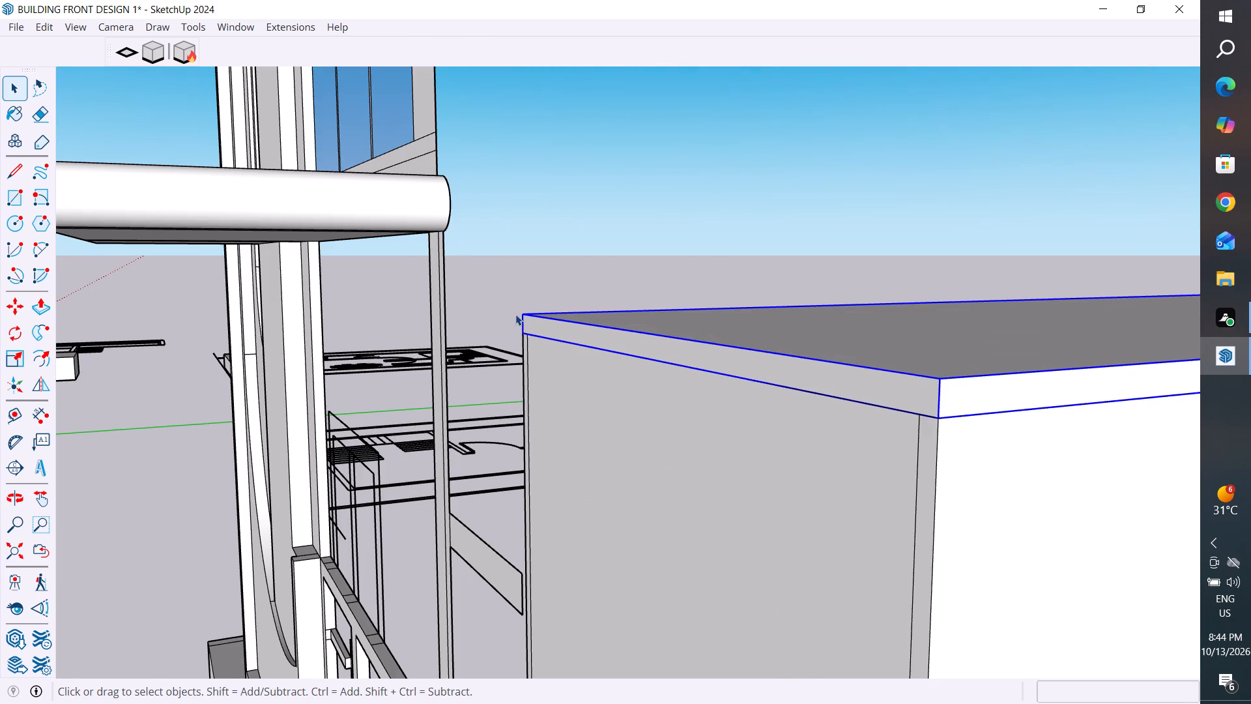
drag(515, 314, 557, 344)
scroll(557, 344, down, 6)
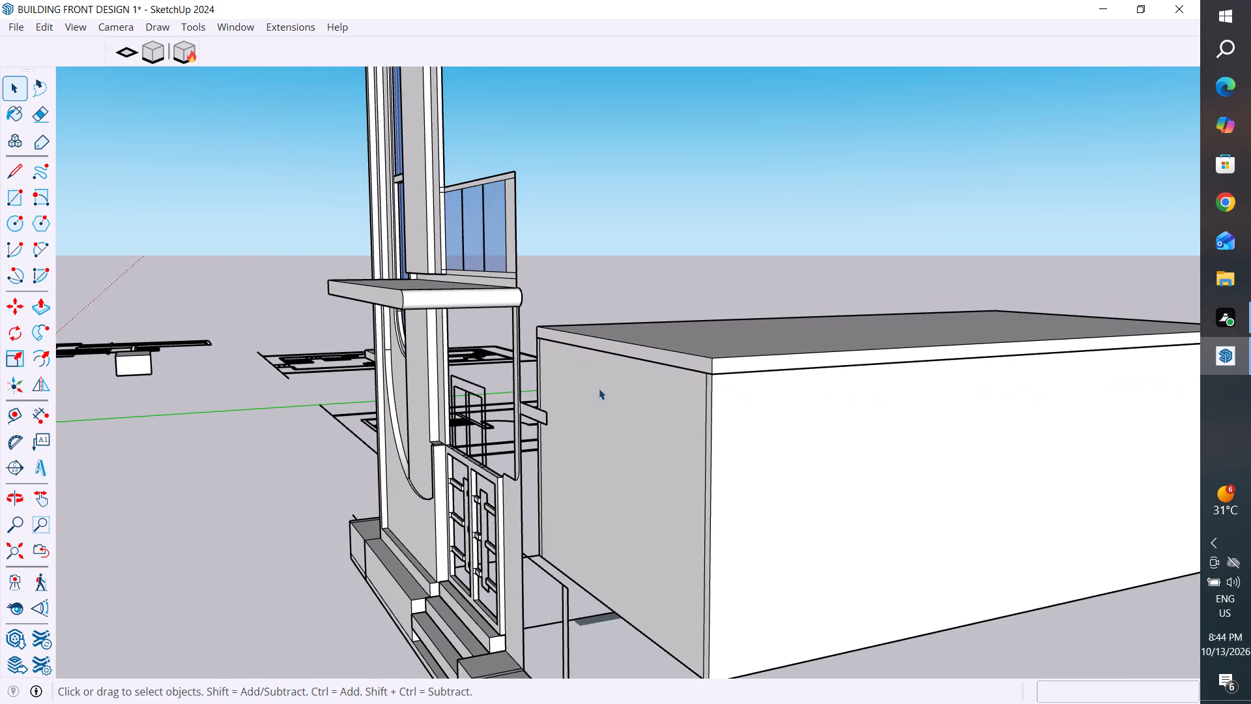
middle_drag(537, 486, 438, 506)
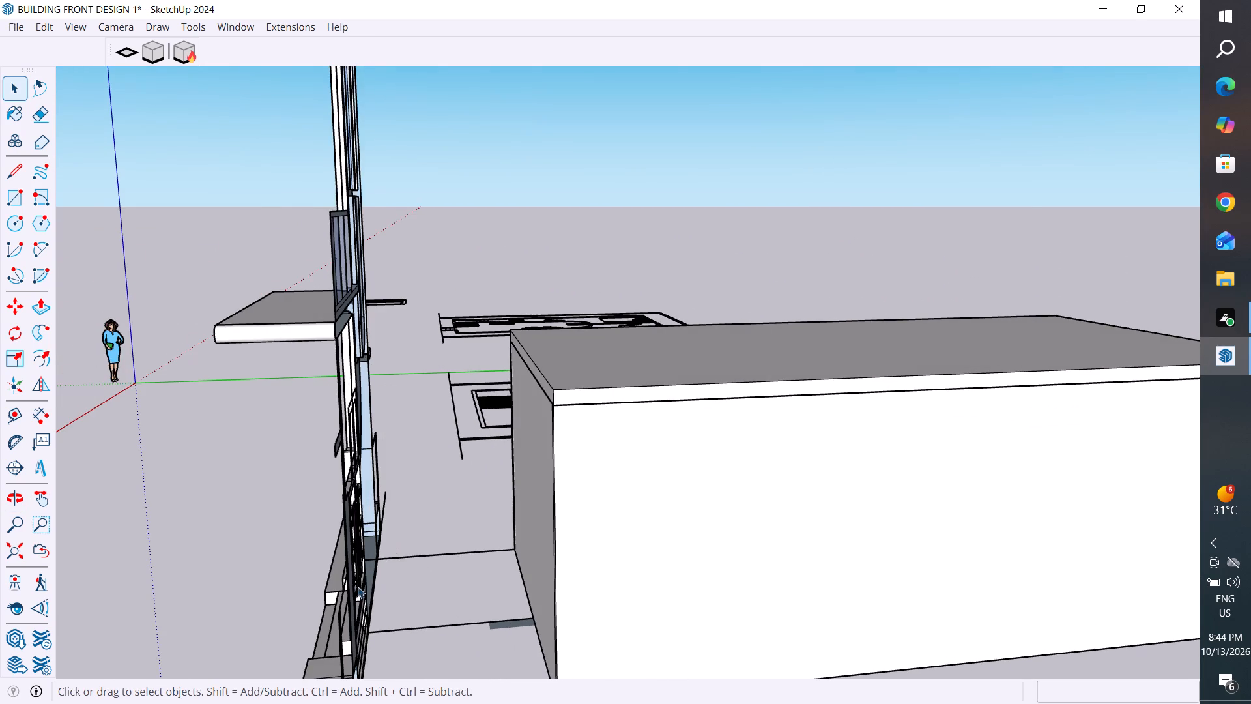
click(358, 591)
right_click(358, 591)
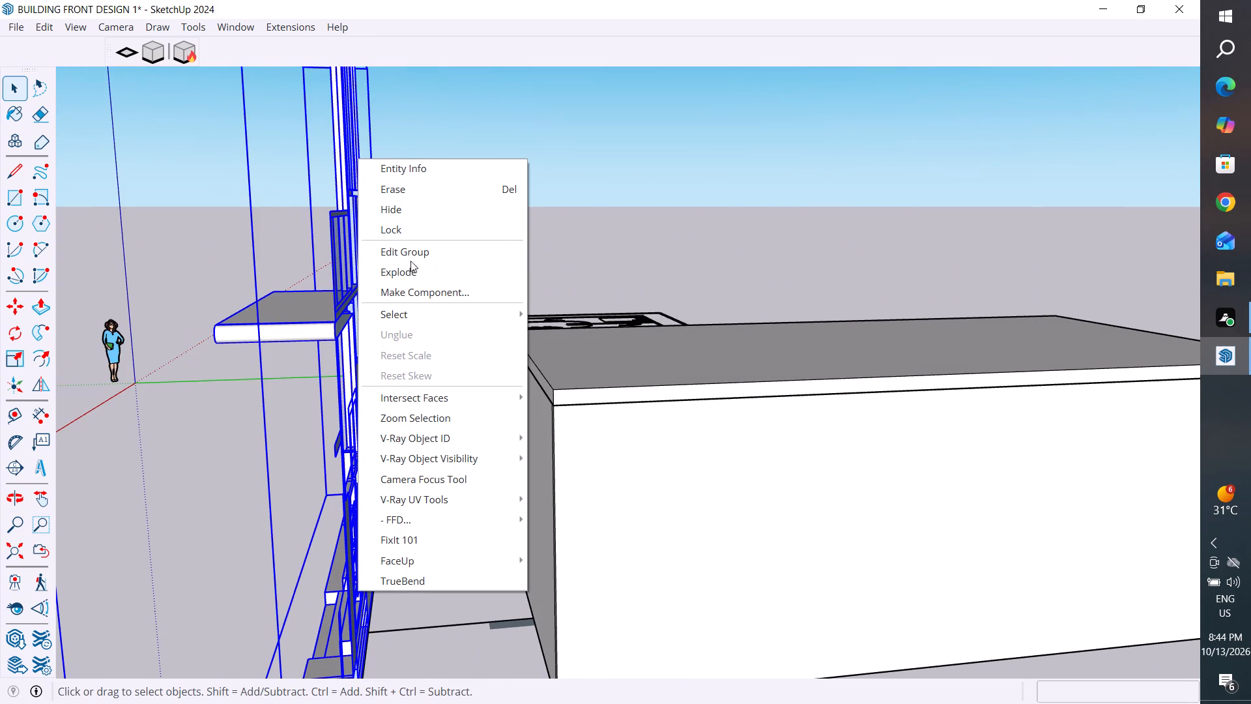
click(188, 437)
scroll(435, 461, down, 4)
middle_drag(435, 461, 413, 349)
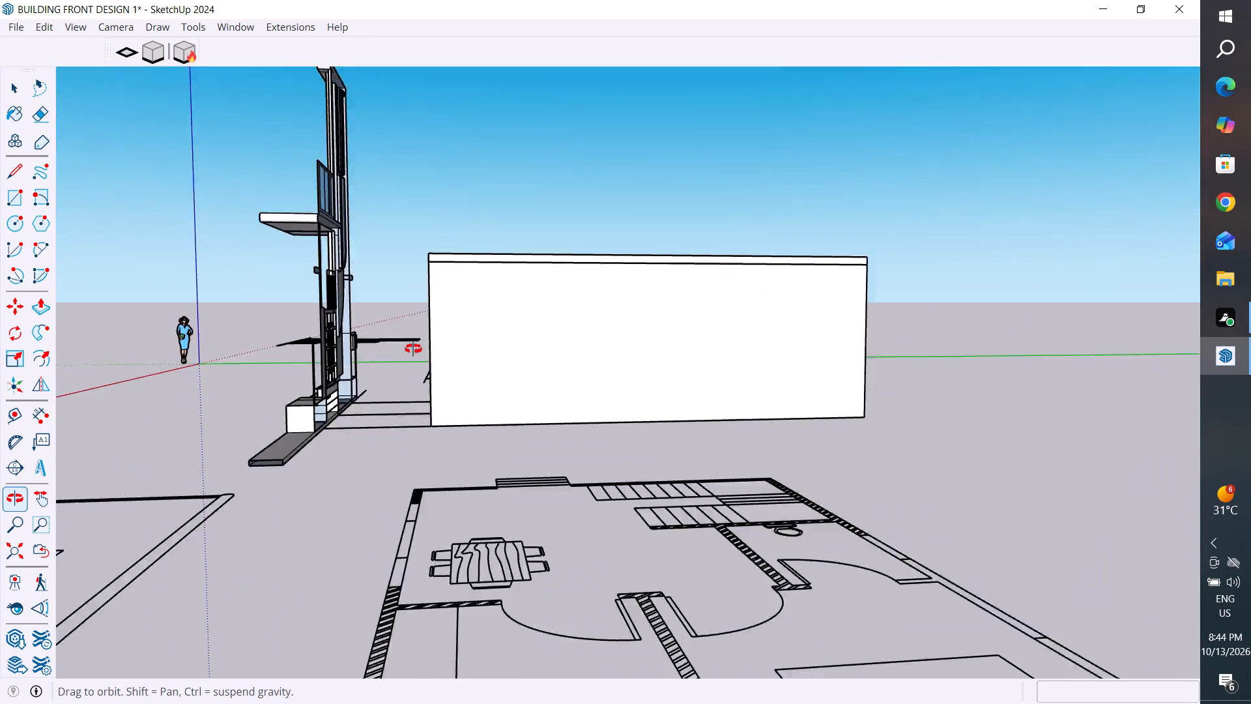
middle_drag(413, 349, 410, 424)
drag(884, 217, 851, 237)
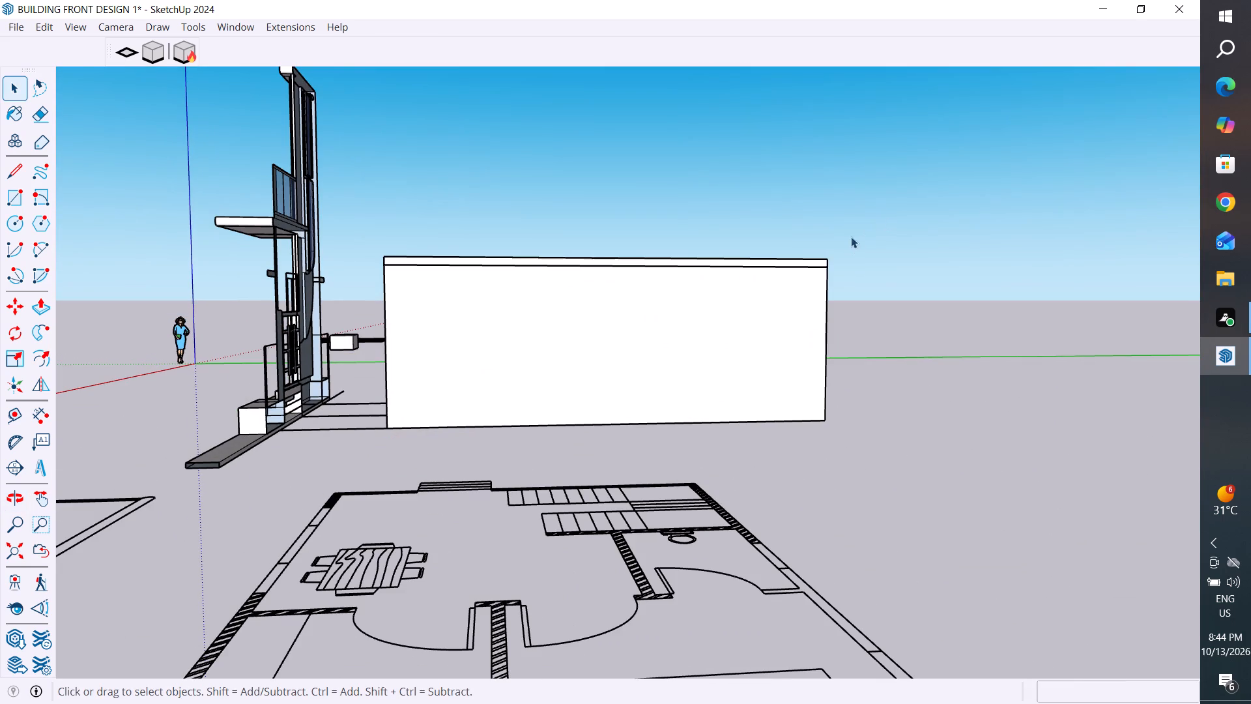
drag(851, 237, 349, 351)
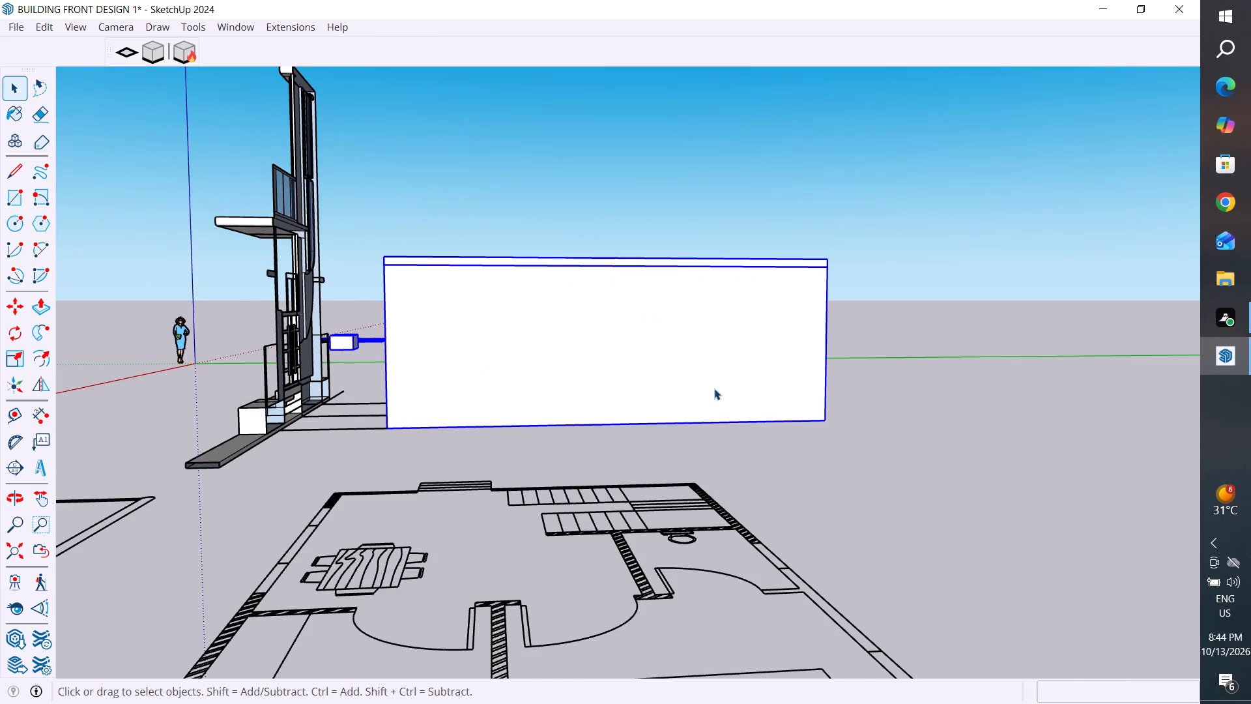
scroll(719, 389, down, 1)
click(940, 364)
Copy the walled box together with its roof slab 126" straight up, stacking it on the original as a second storey.
middle_drag(920, 338, 895, 425)
scroll(845, 432, down, 5)
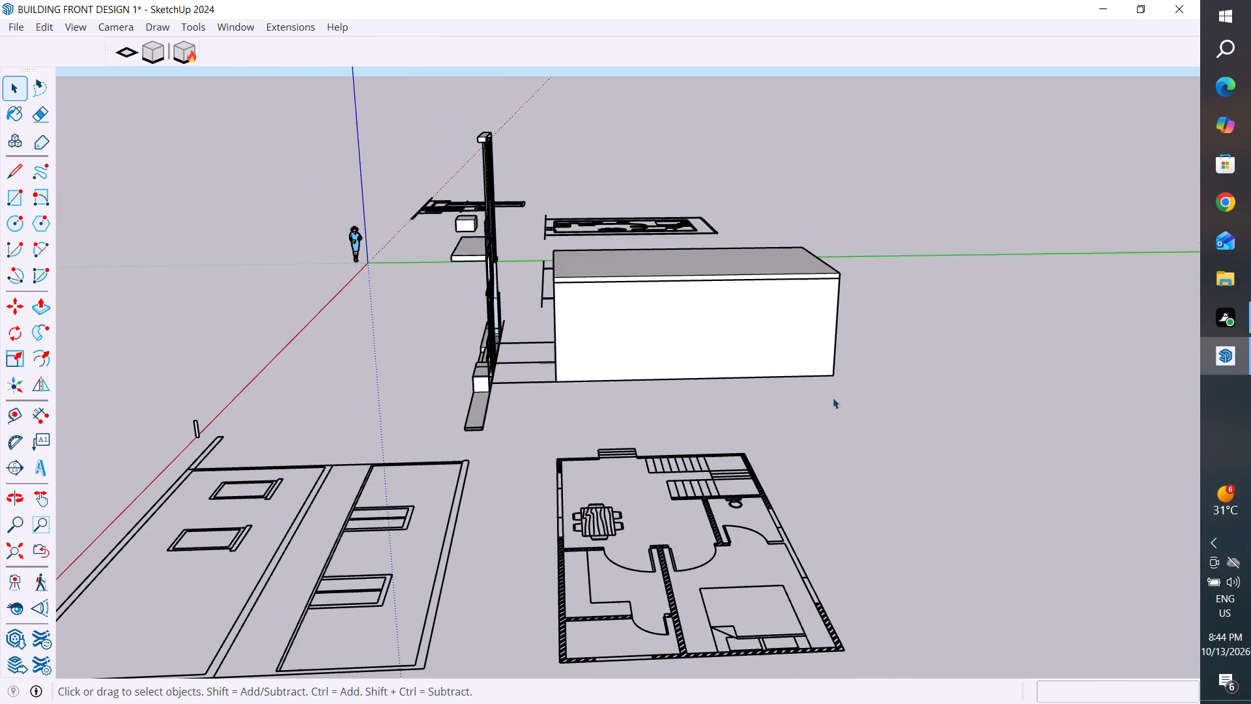
middle_drag(841, 360, 799, 357)
middle_drag(852, 312, 824, 233)
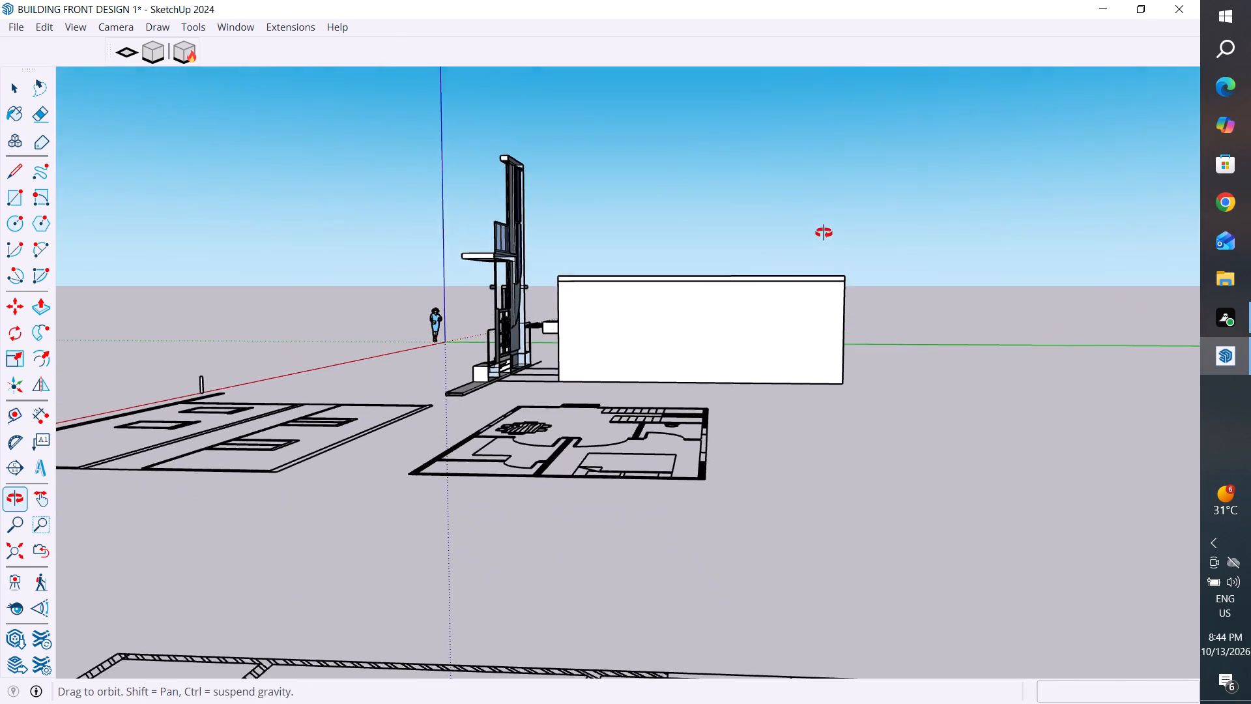
middle_drag(824, 233, 838, 220)
drag(906, 207, 550, 321)
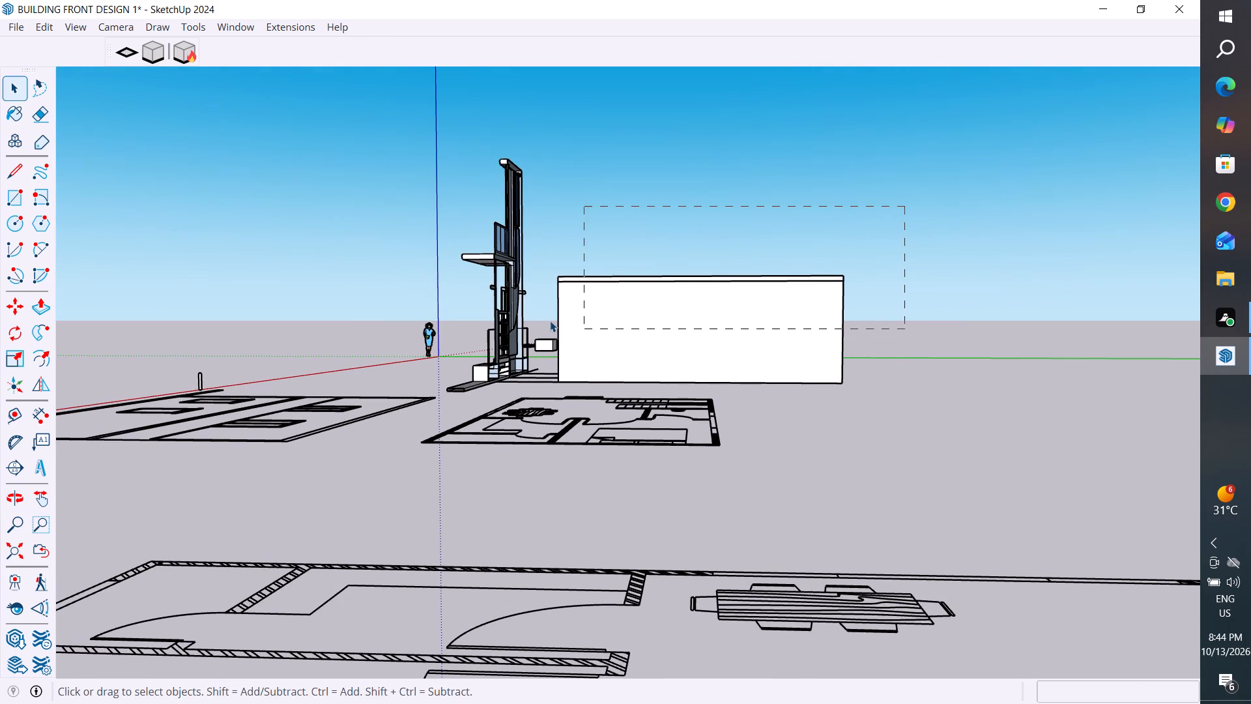
drag(550, 321, 545, 319)
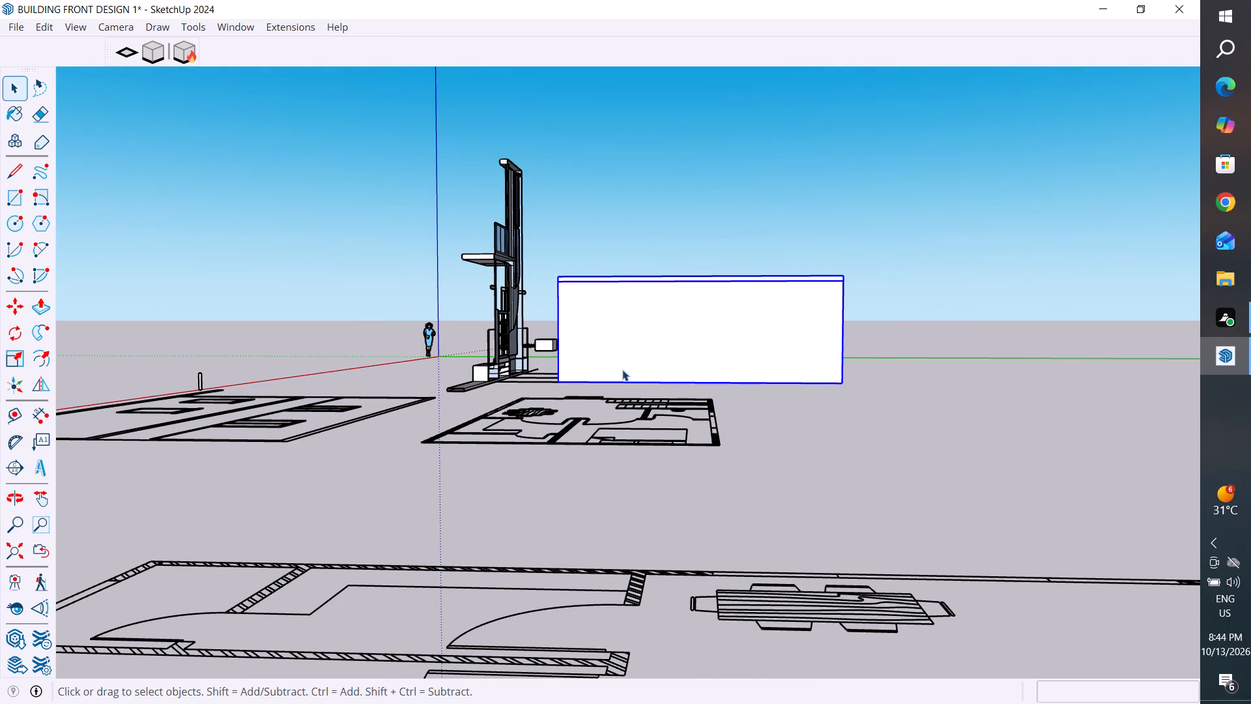
key(m)
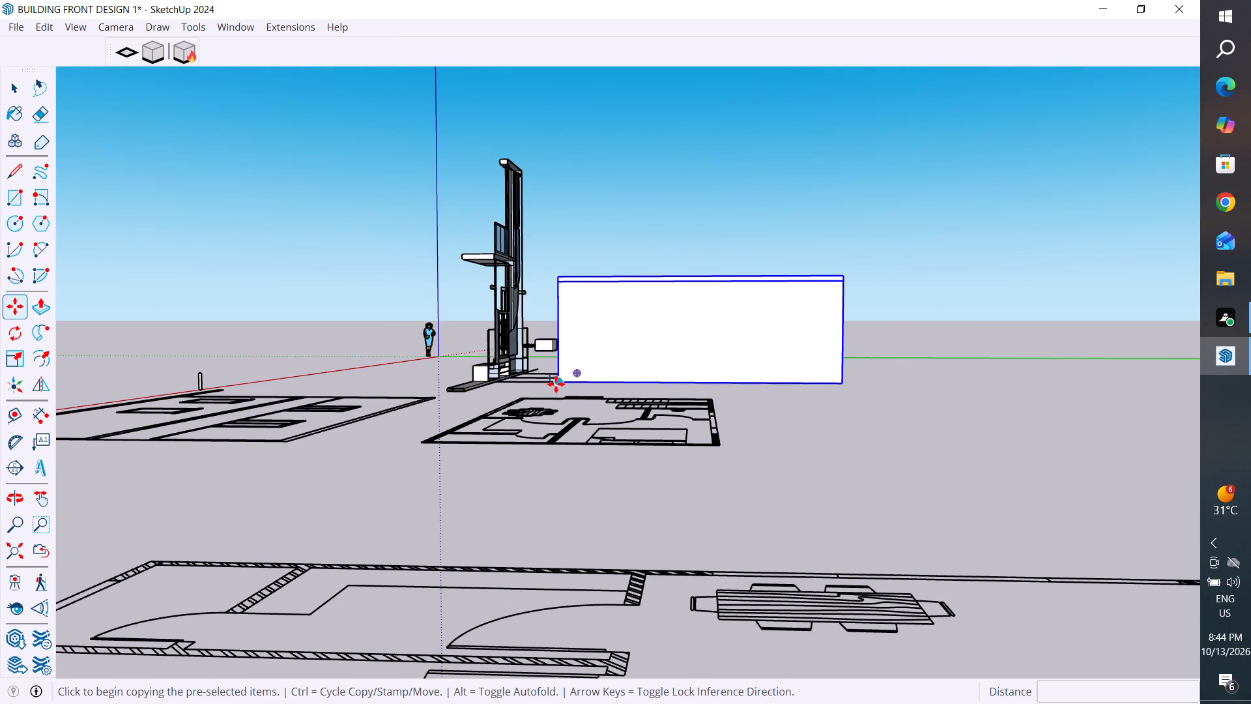
click(557, 384)
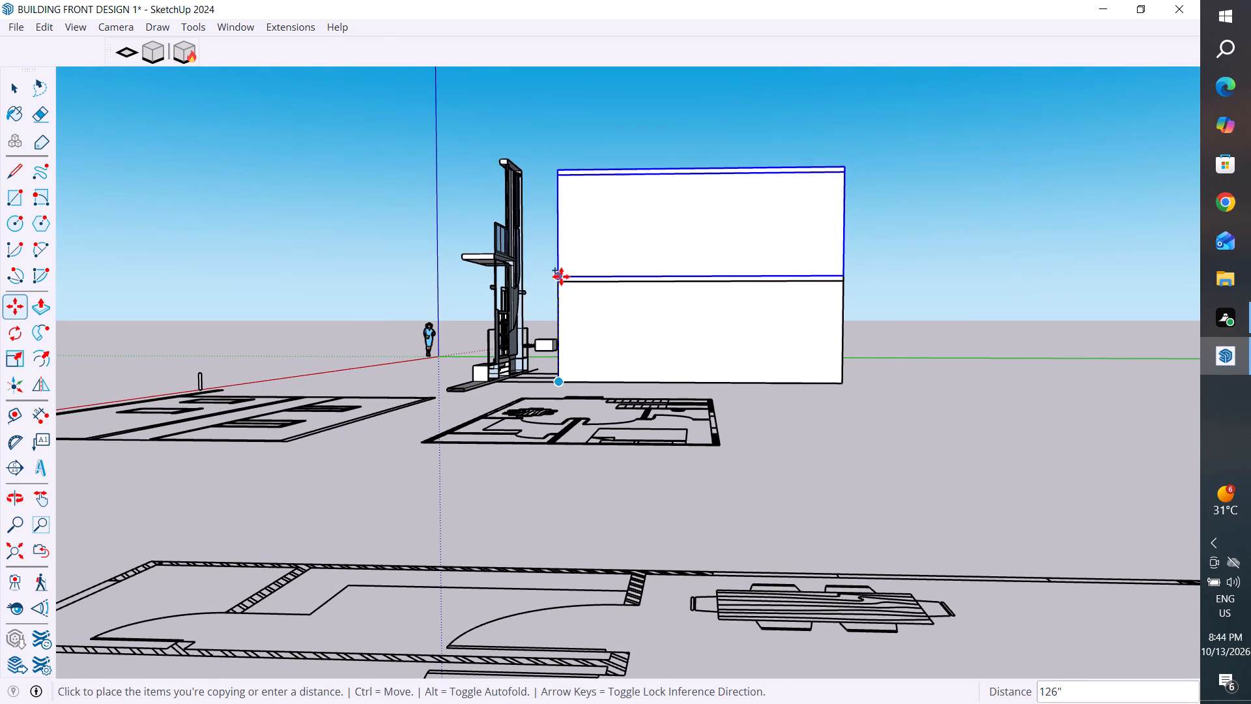
scroll(561, 276, up, 9)
click(556, 276)
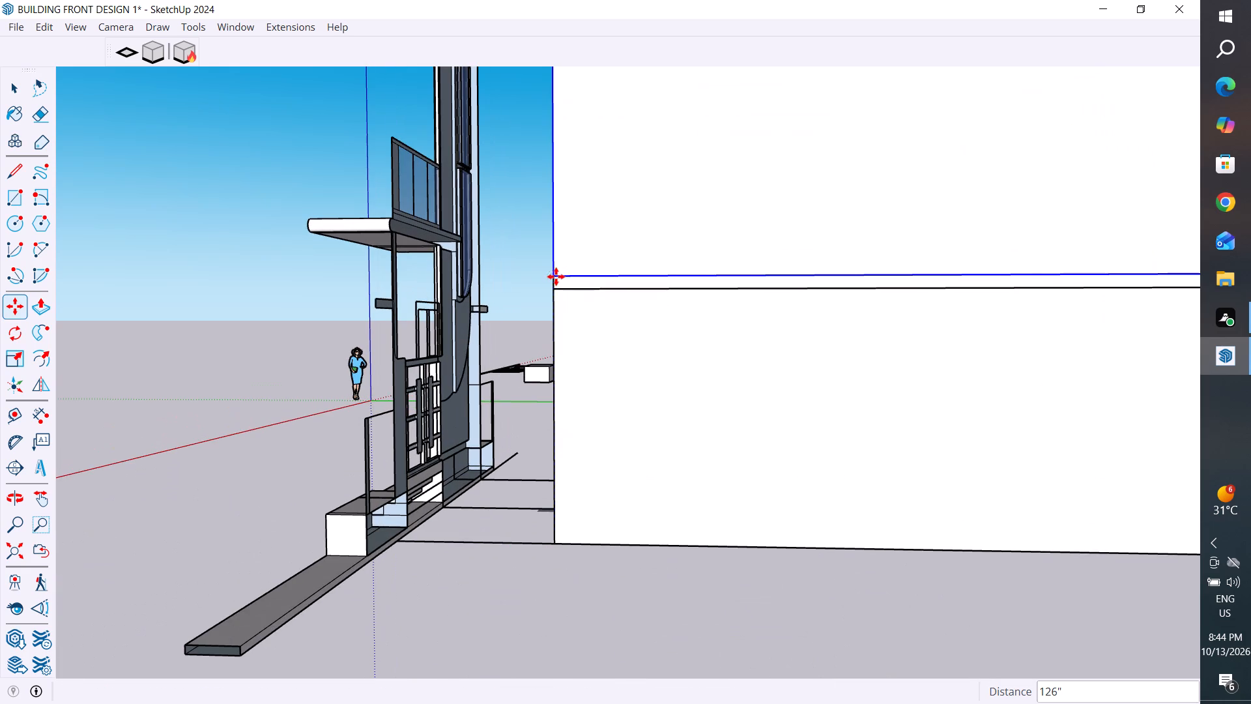
Examine the stacked two-storey volume against the front elevation's height and balcony from above and from the front.
scroll(663, 393, down, 6)
middle_drag(830, 385, 843, 703)
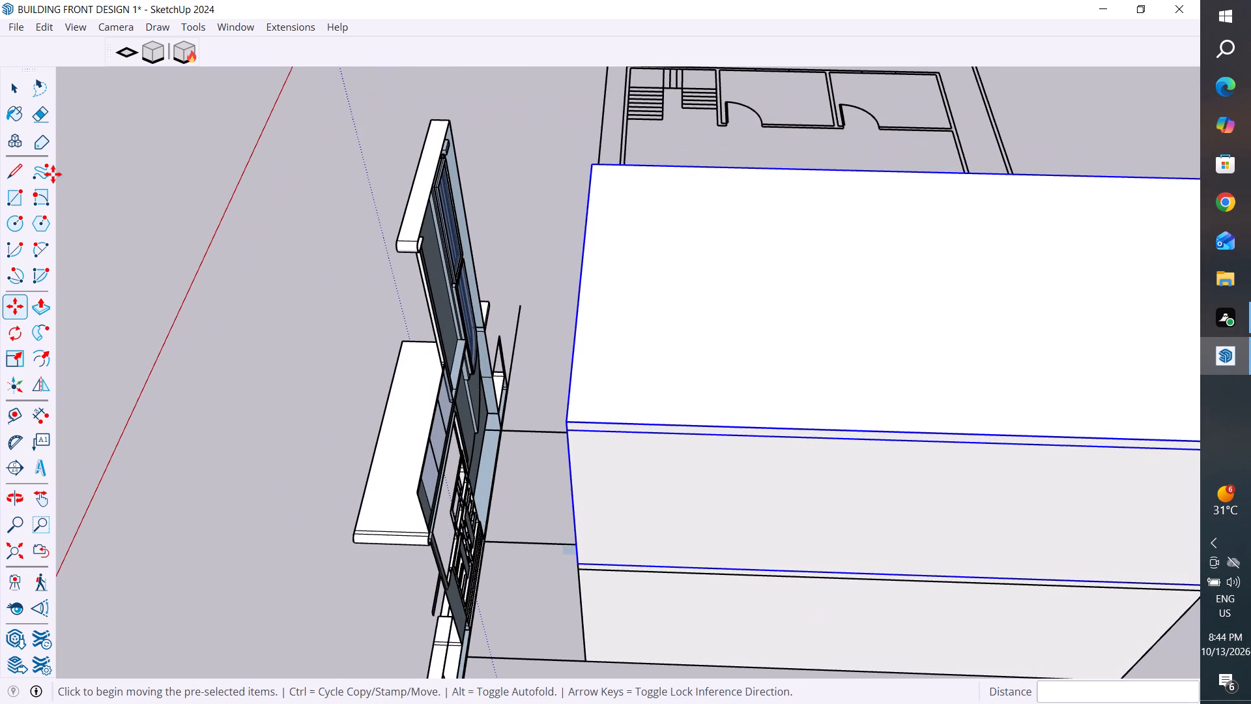
scroll(616, 351, down, 5)
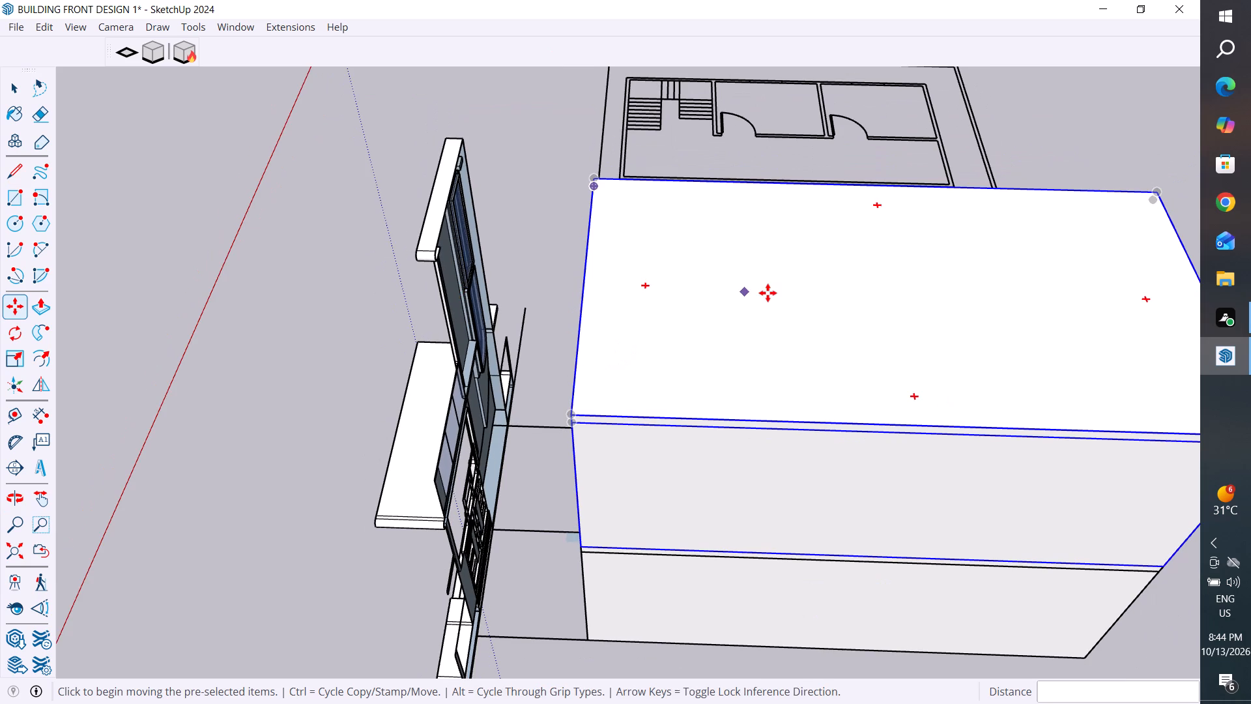
click(18, 91)
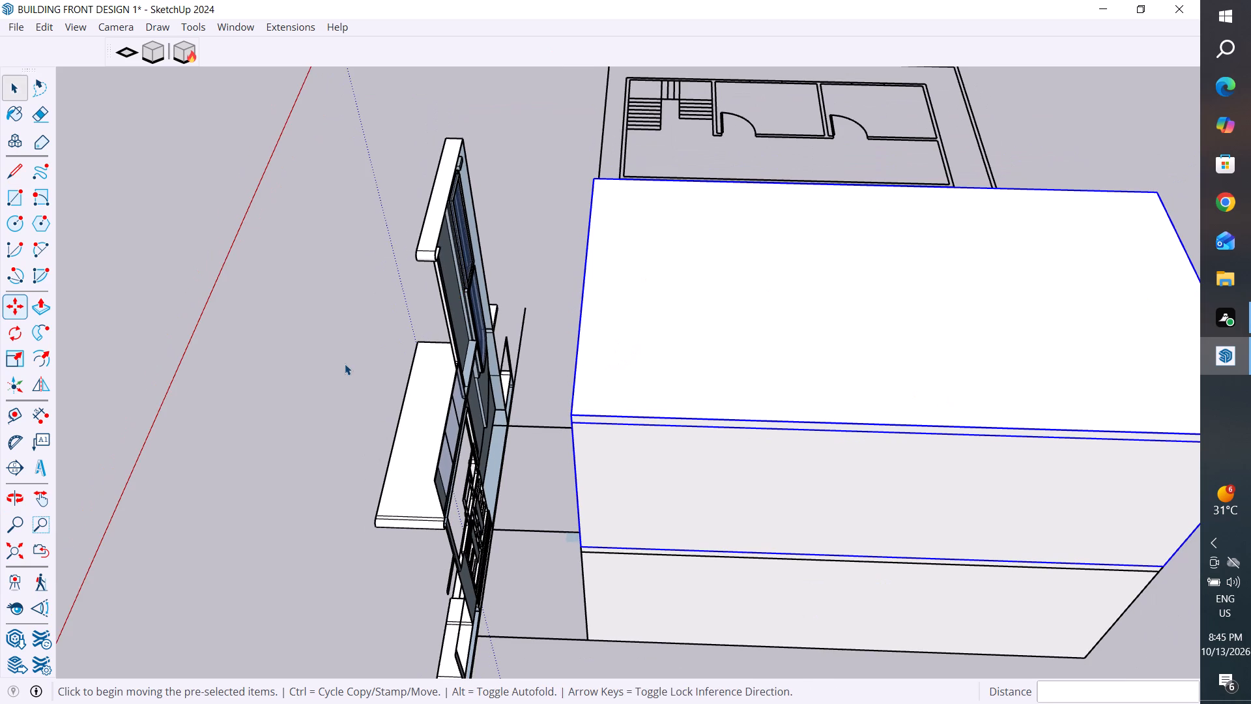
scroll(345, 363, down, 5)
middle_drag(358, 365, 936, 123)
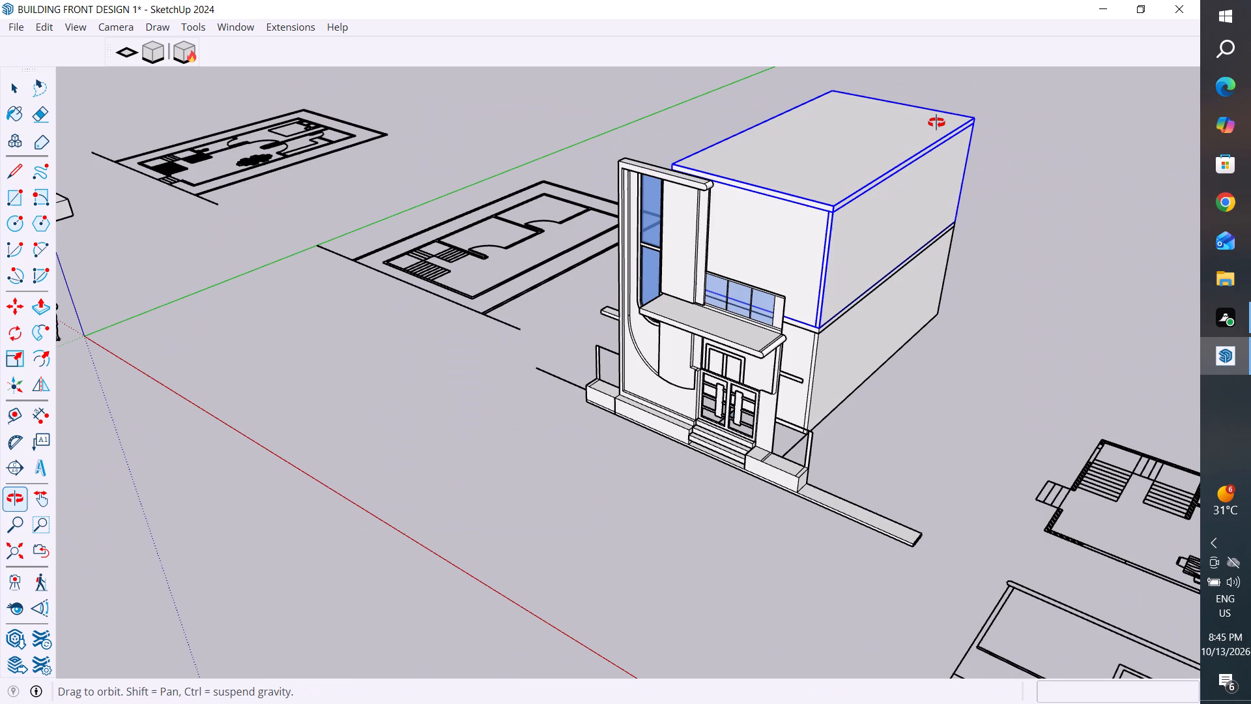
middle_drag(936, 123, 912, 117)
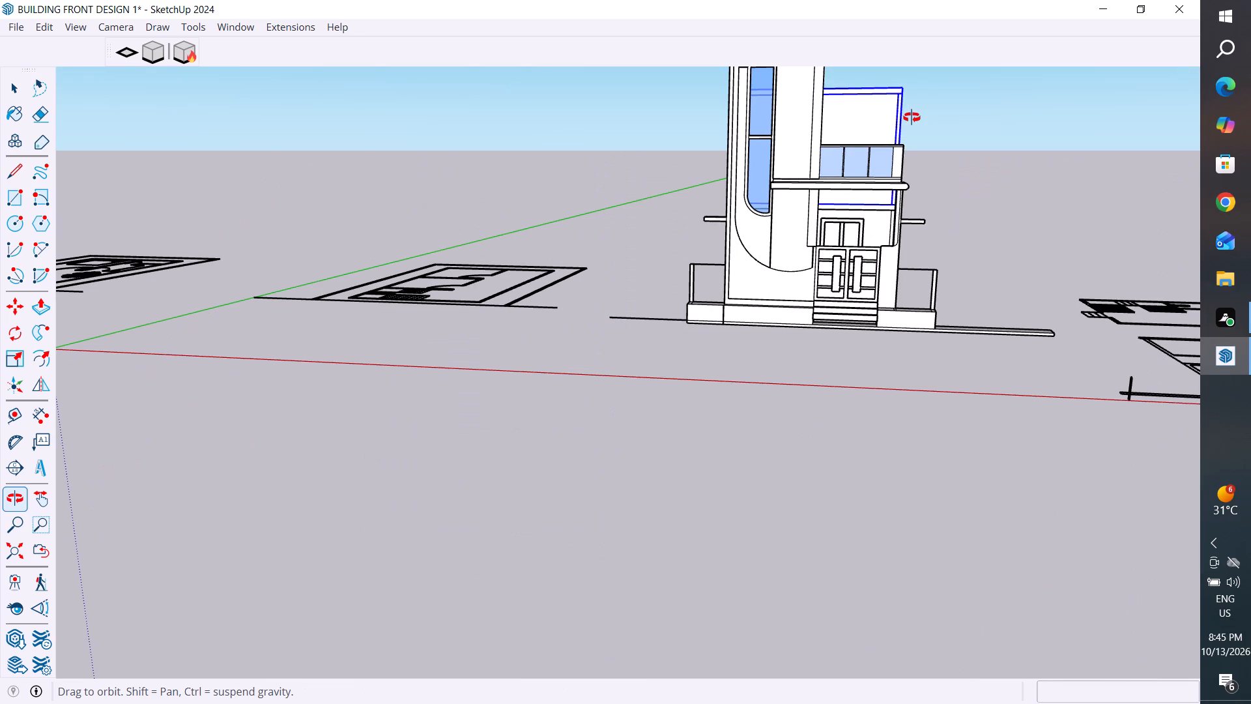
middle_drag(912, 117, 646, 269)
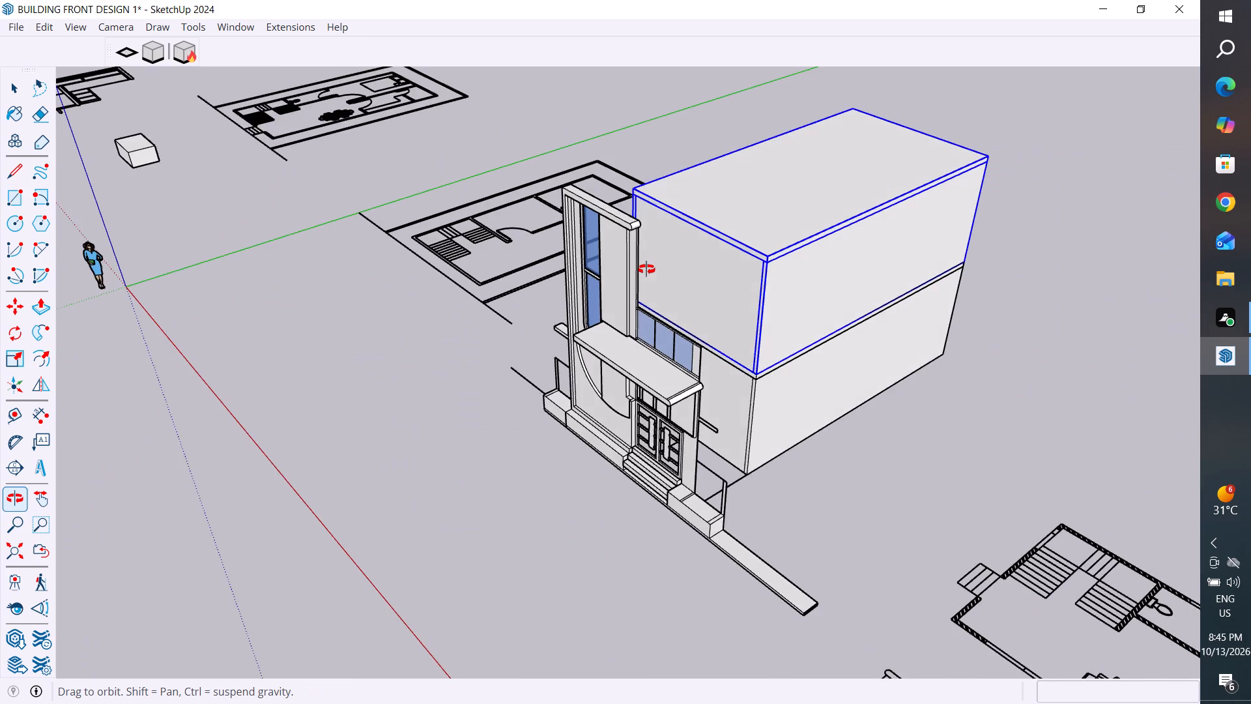
middle_drag(646, 269, 643, 277)
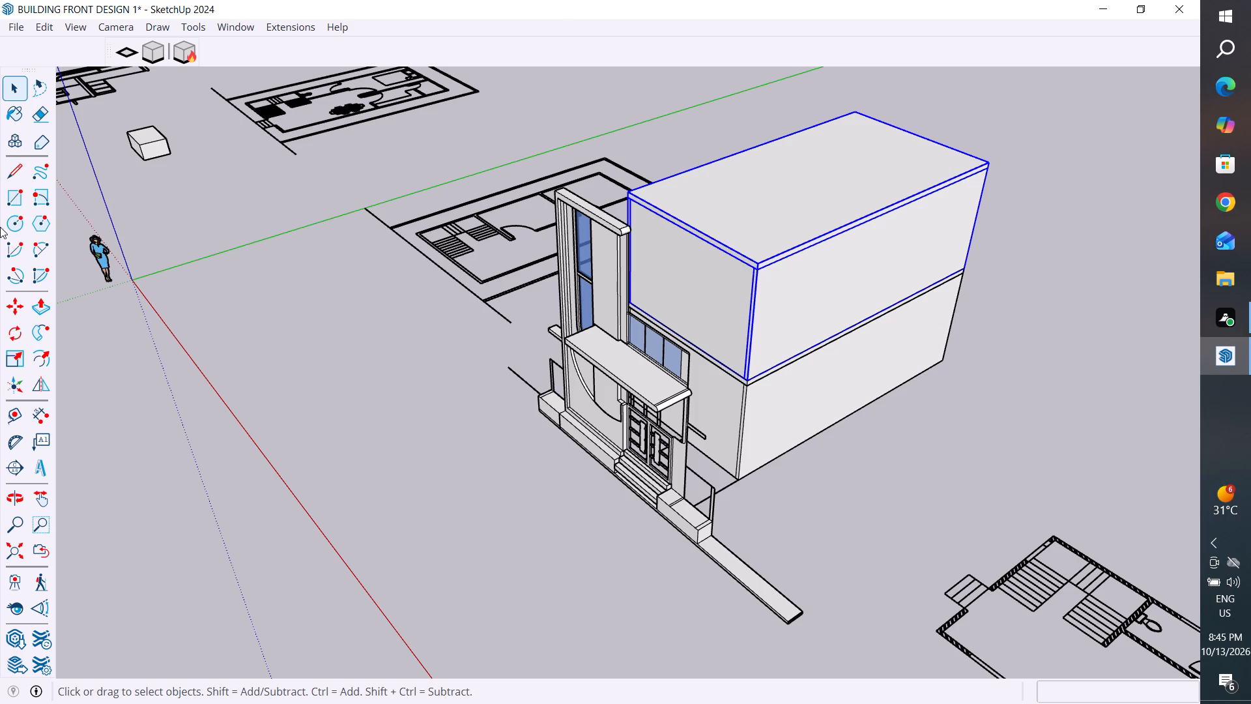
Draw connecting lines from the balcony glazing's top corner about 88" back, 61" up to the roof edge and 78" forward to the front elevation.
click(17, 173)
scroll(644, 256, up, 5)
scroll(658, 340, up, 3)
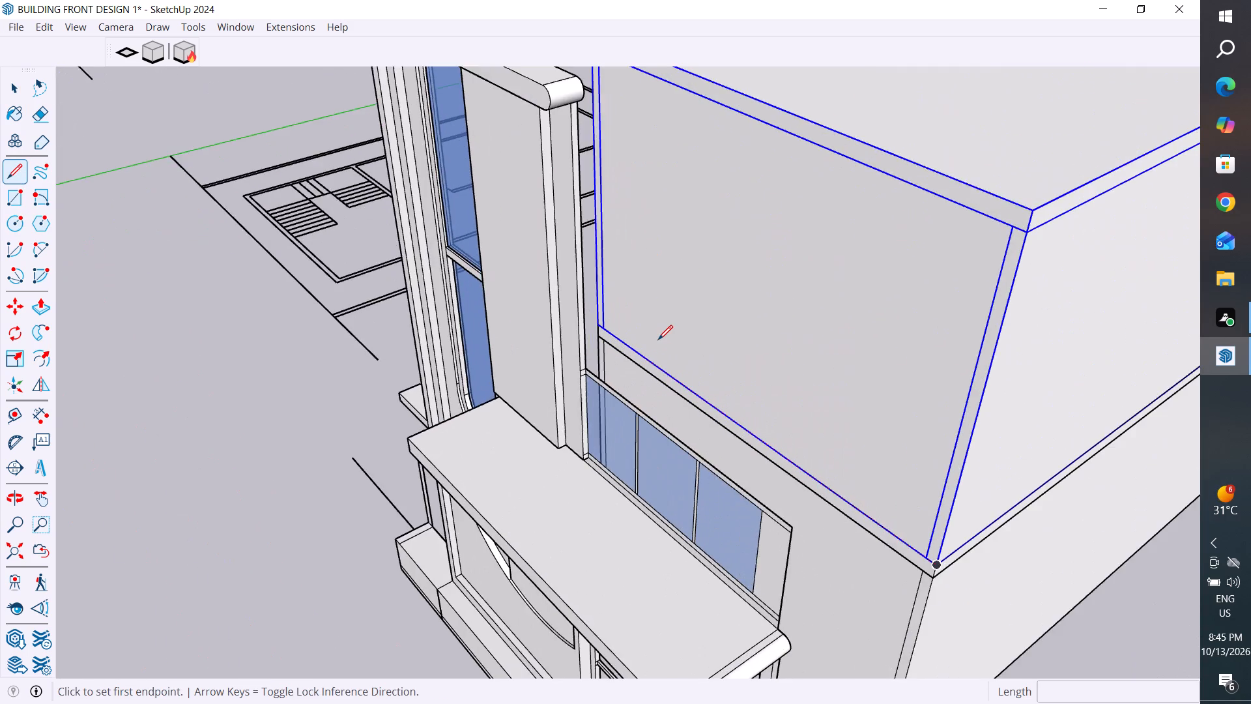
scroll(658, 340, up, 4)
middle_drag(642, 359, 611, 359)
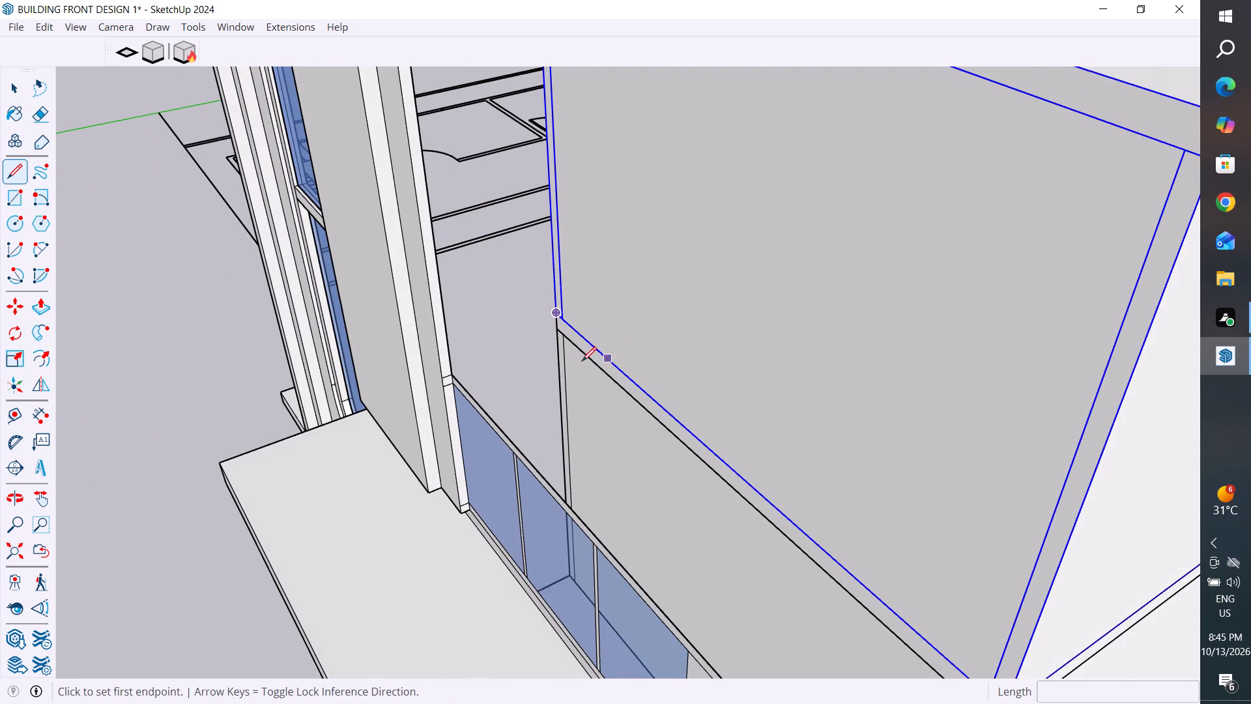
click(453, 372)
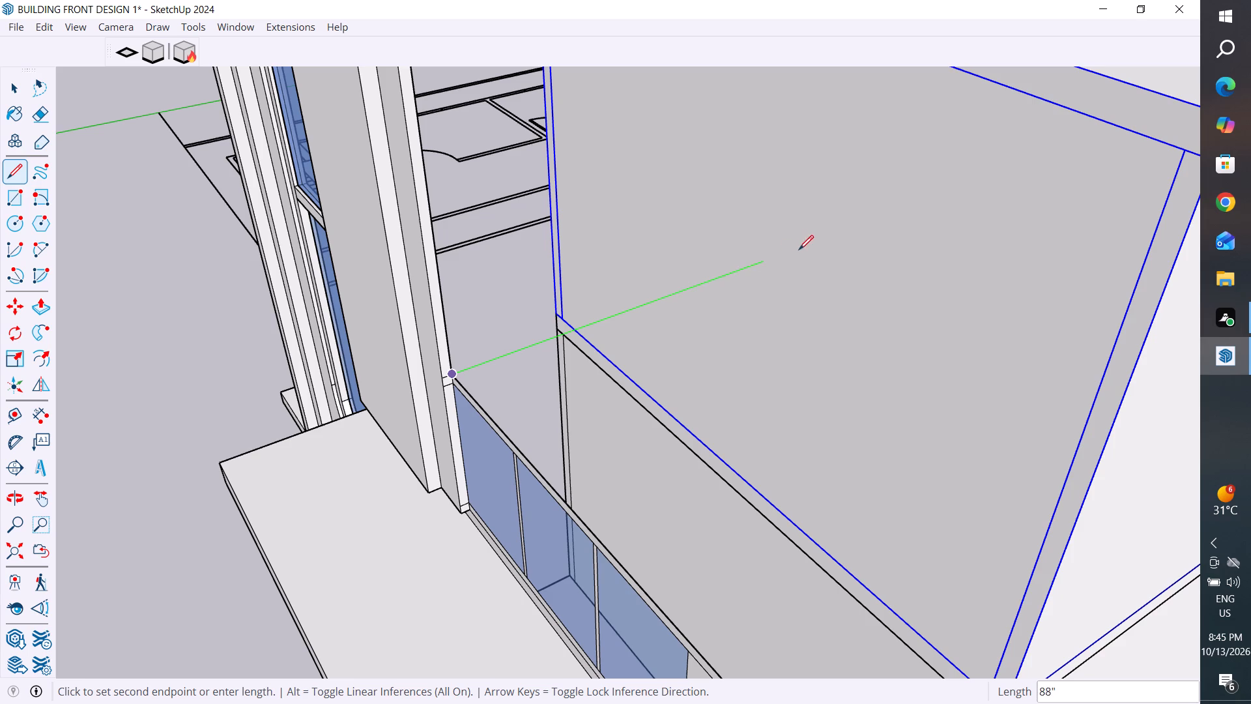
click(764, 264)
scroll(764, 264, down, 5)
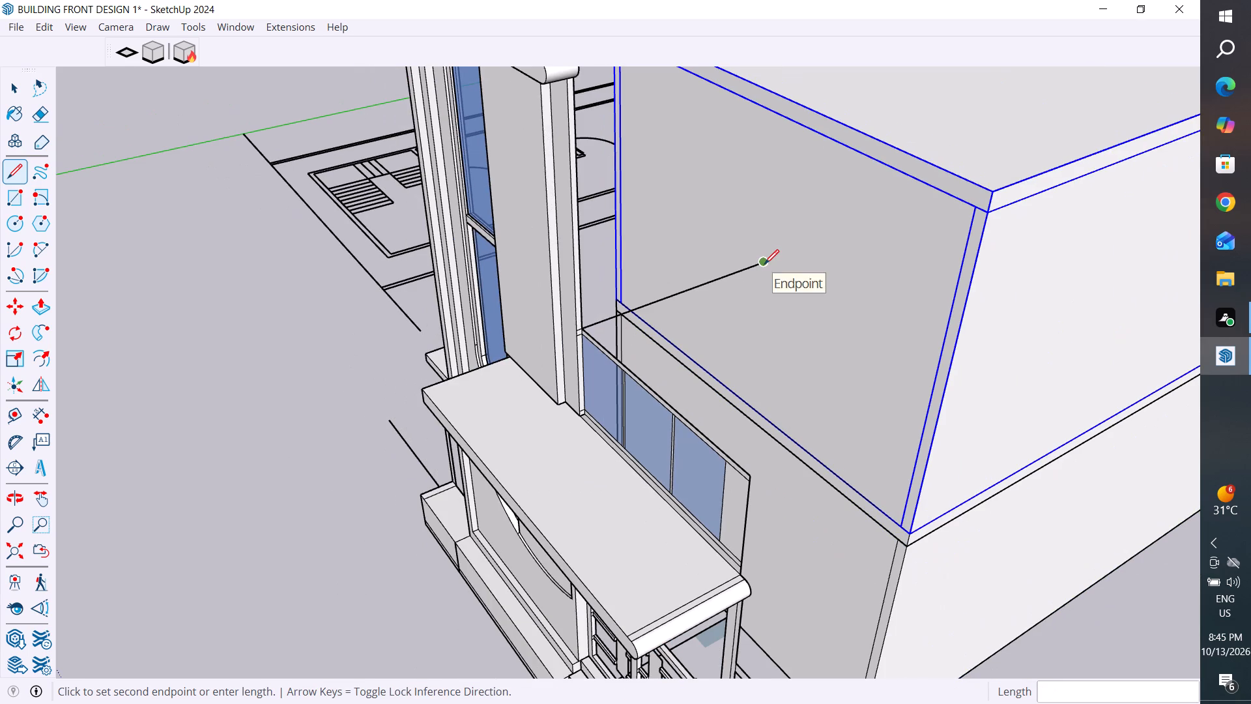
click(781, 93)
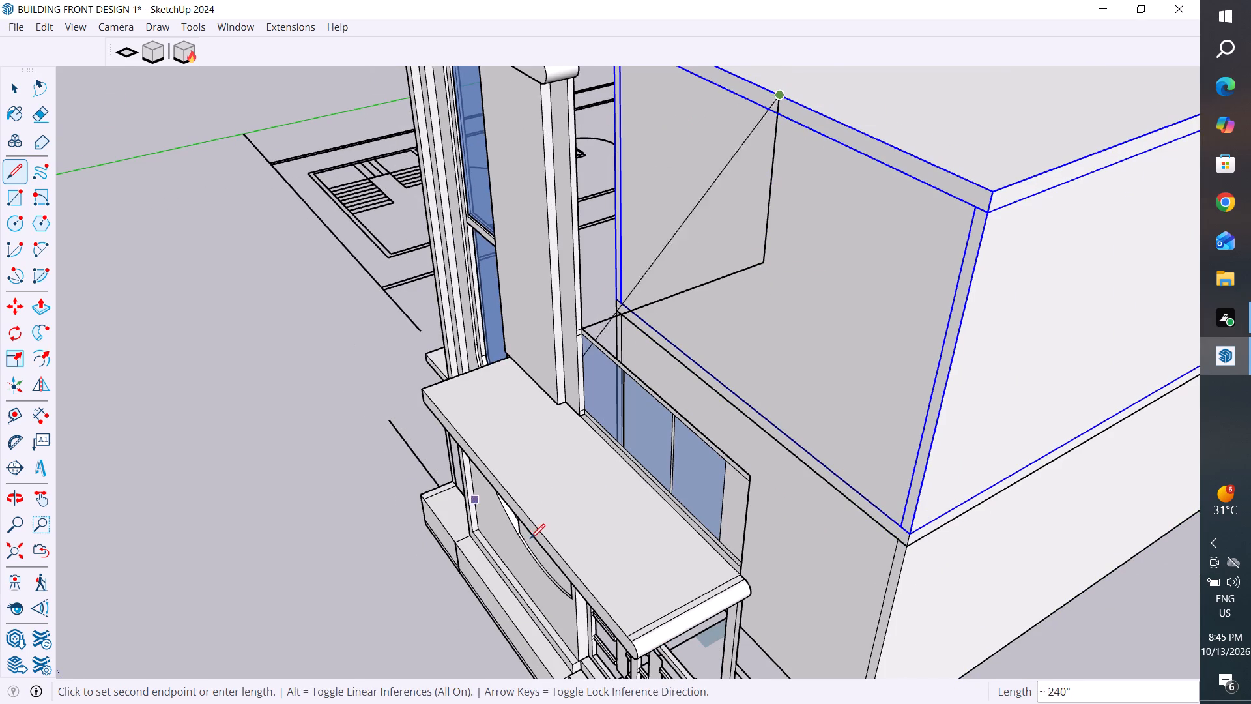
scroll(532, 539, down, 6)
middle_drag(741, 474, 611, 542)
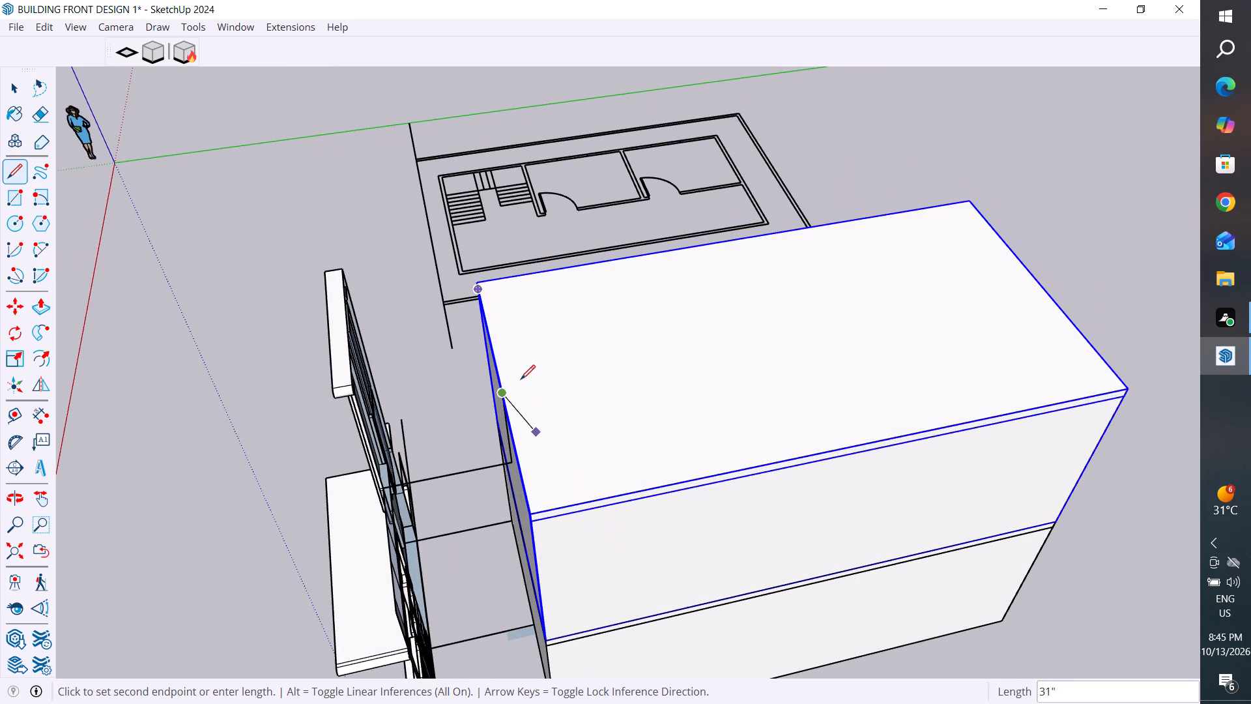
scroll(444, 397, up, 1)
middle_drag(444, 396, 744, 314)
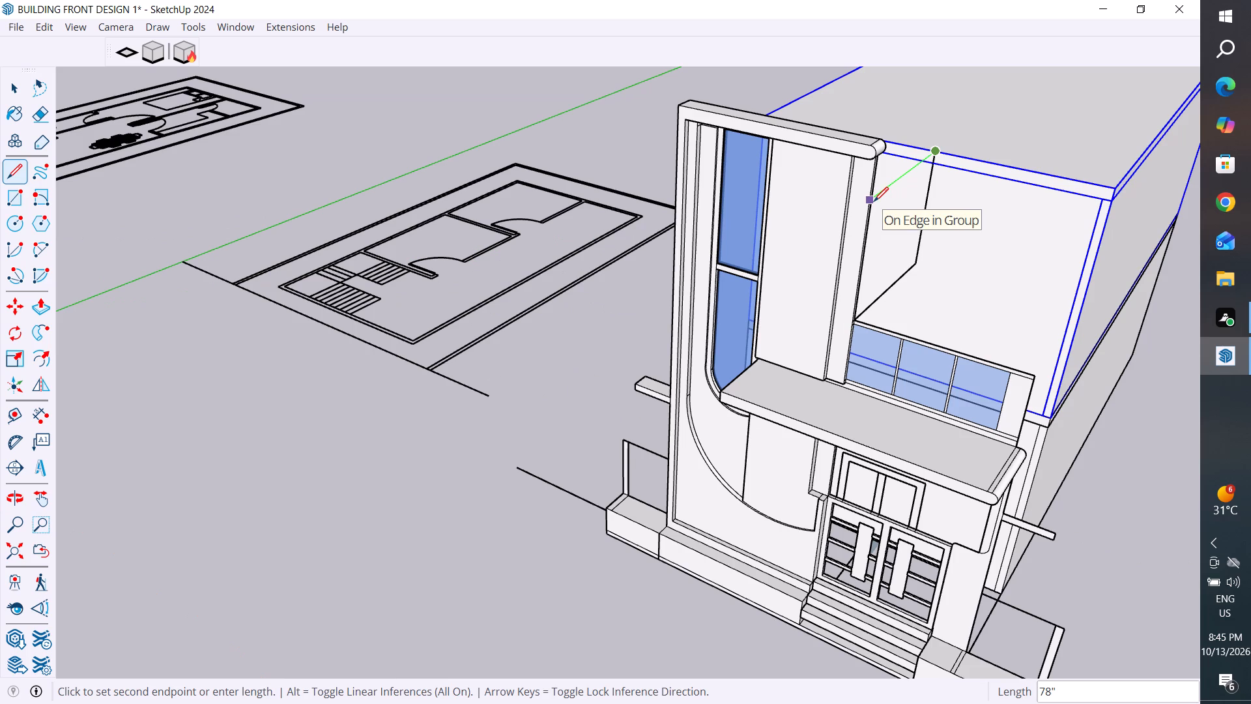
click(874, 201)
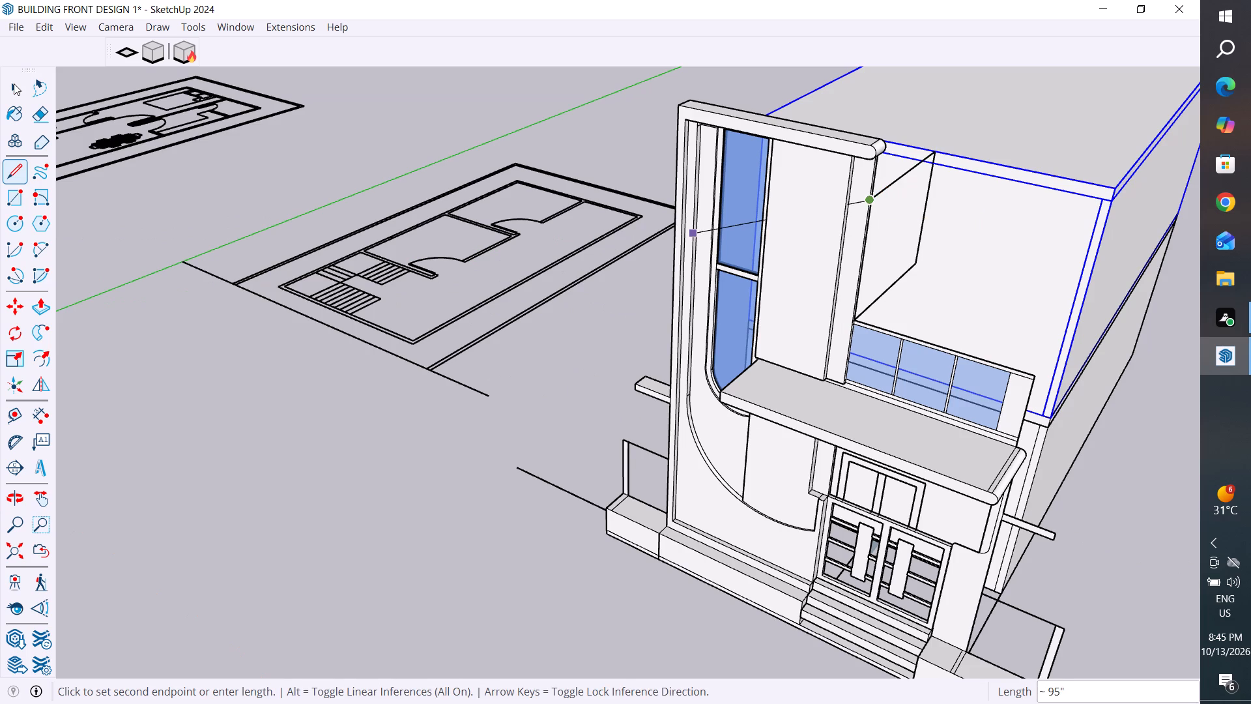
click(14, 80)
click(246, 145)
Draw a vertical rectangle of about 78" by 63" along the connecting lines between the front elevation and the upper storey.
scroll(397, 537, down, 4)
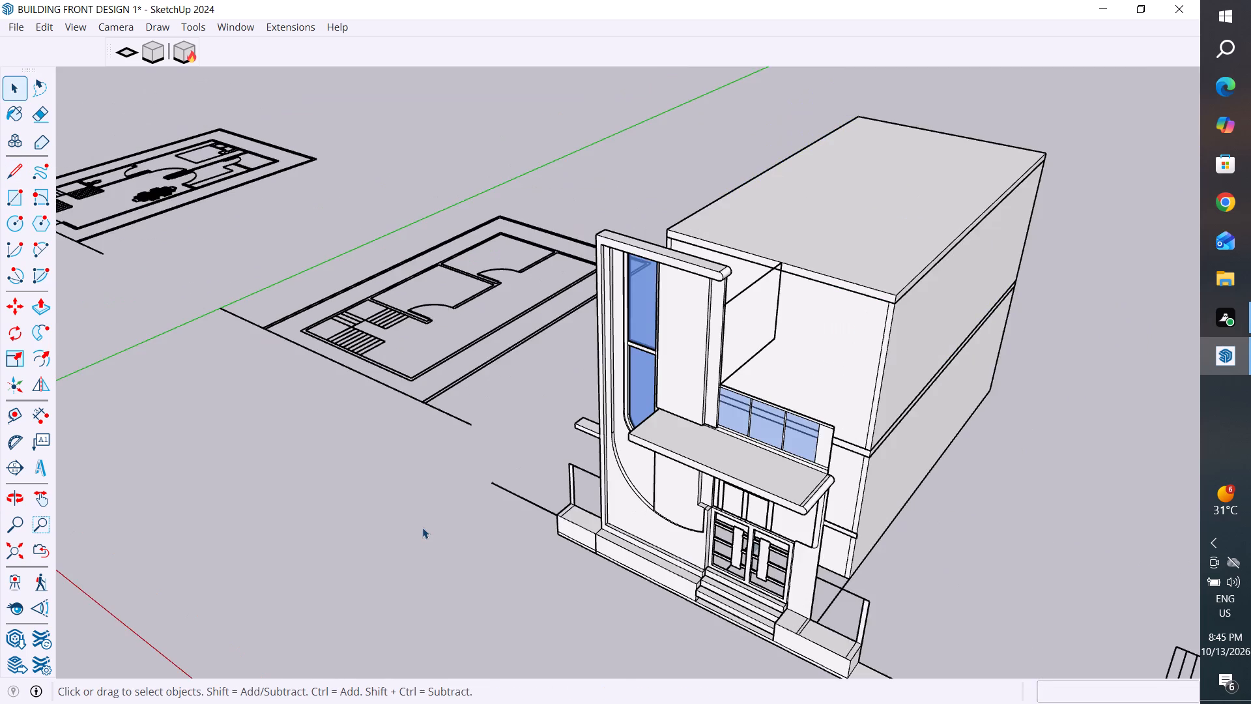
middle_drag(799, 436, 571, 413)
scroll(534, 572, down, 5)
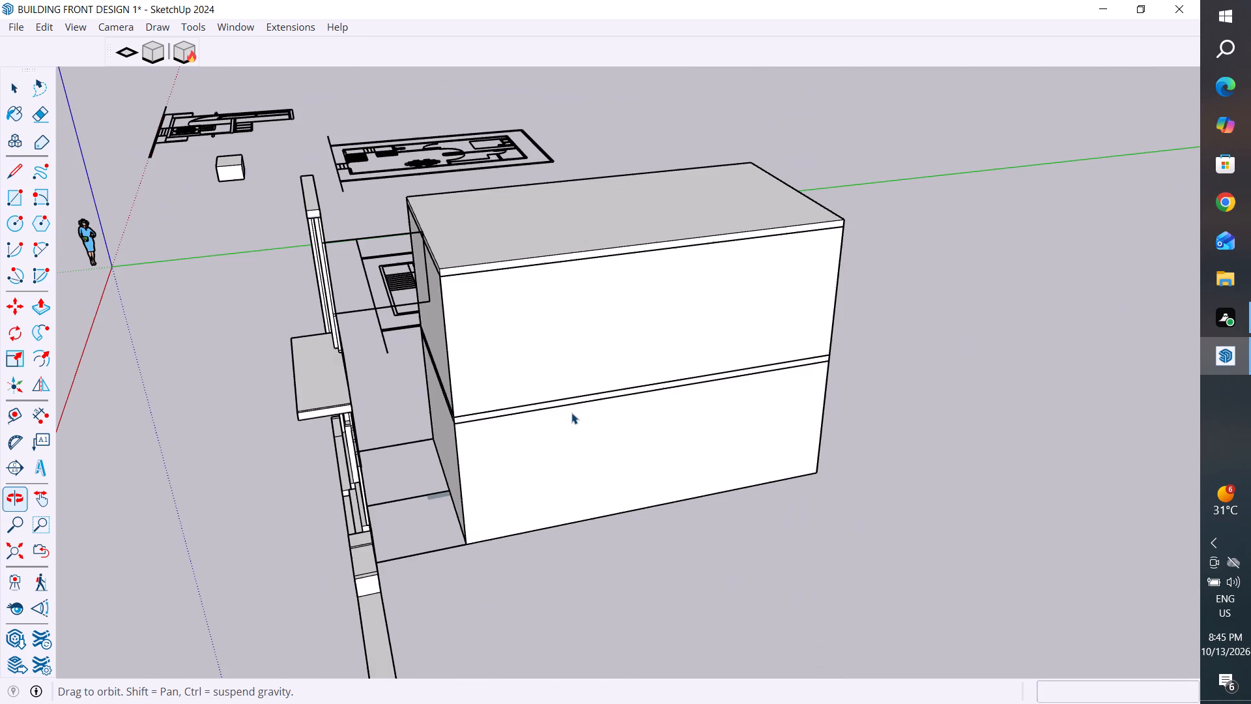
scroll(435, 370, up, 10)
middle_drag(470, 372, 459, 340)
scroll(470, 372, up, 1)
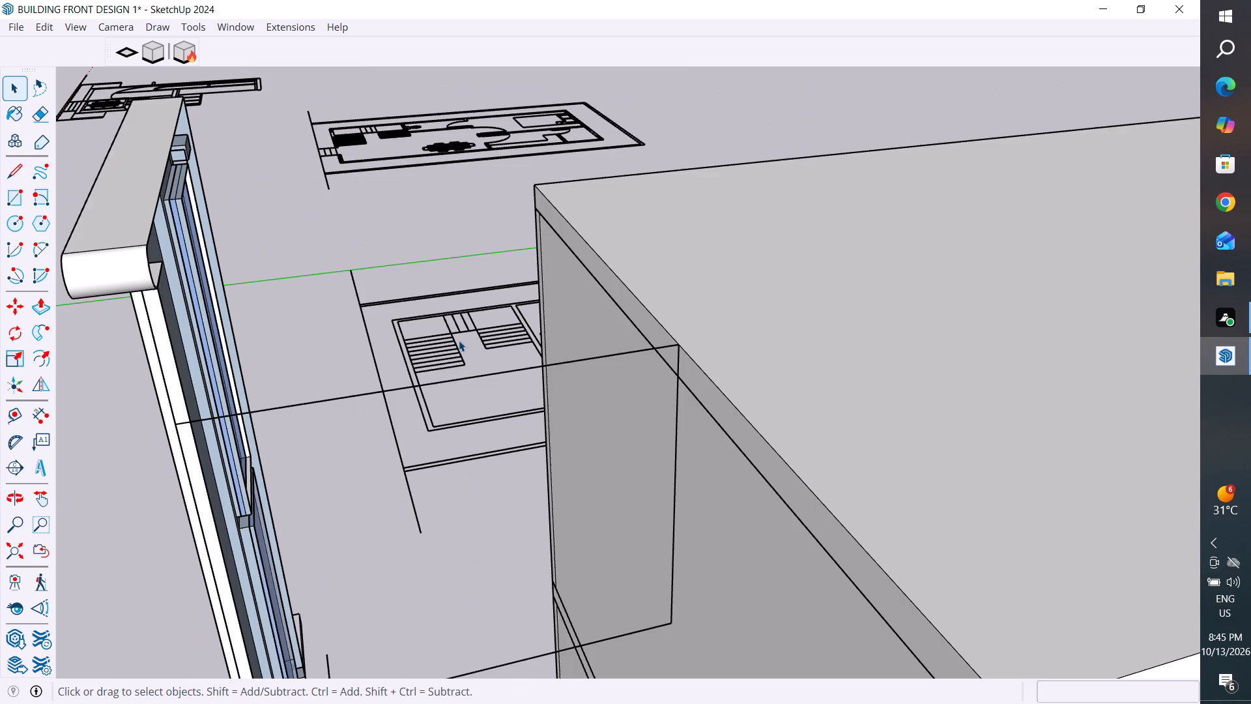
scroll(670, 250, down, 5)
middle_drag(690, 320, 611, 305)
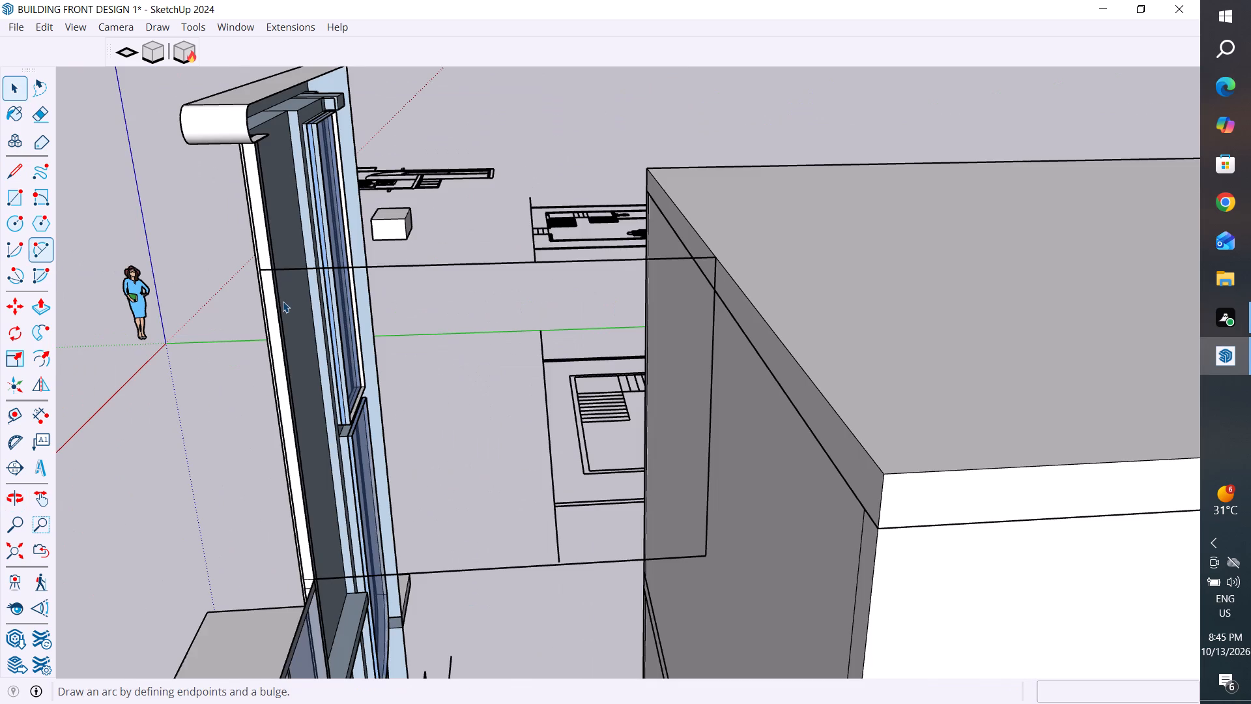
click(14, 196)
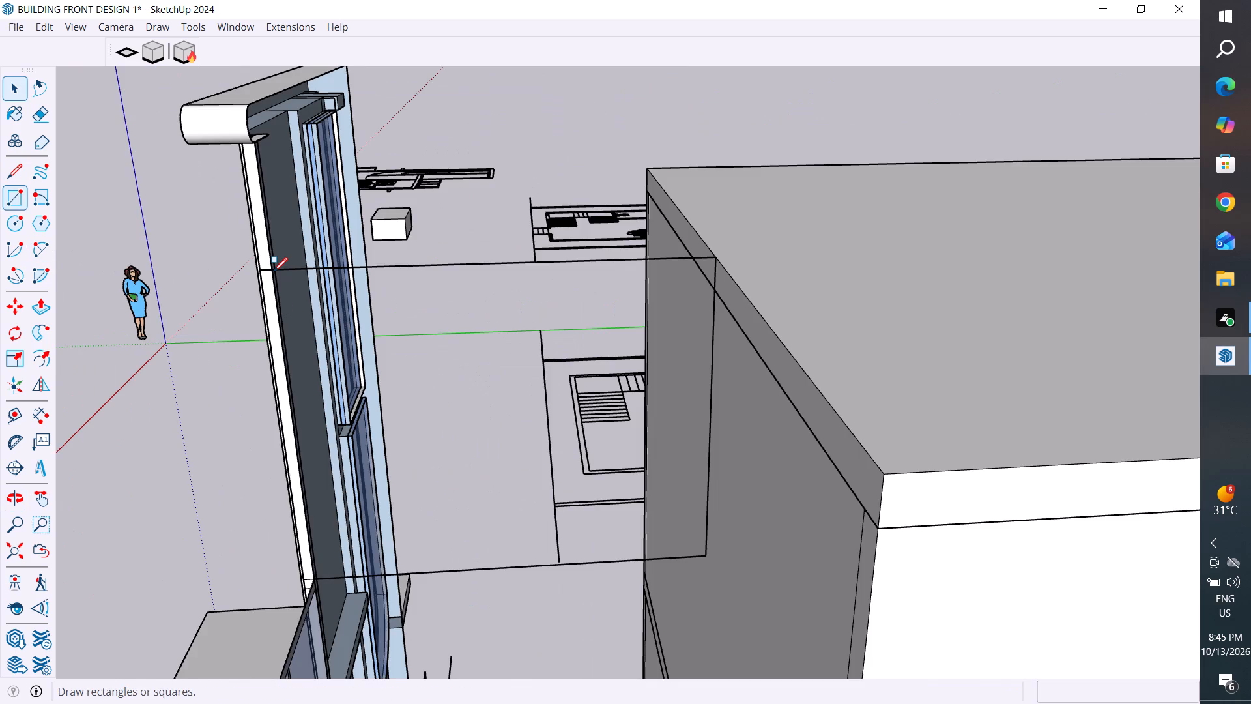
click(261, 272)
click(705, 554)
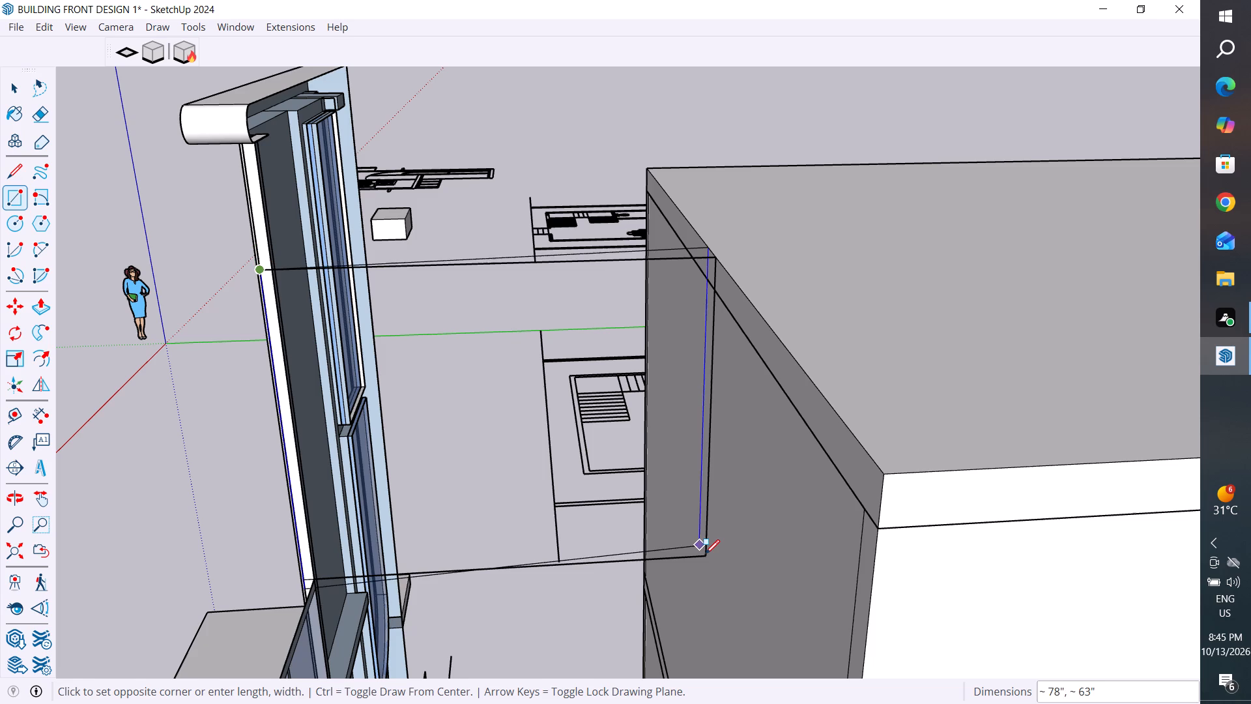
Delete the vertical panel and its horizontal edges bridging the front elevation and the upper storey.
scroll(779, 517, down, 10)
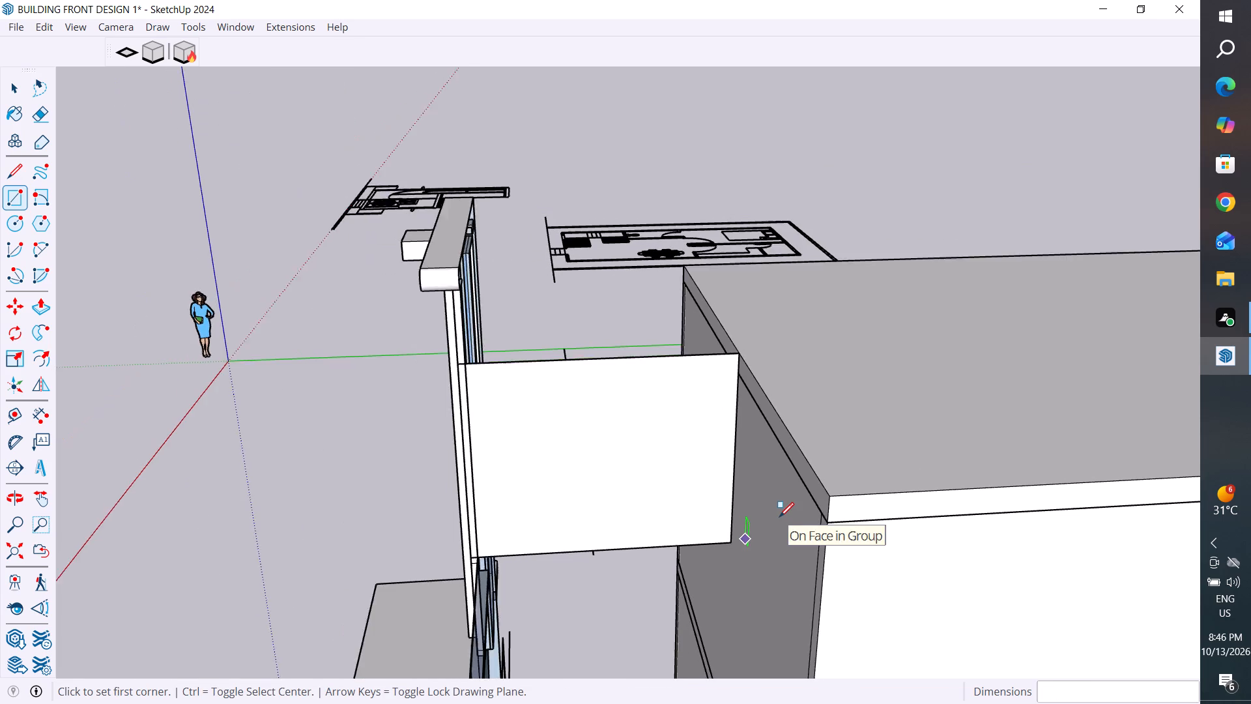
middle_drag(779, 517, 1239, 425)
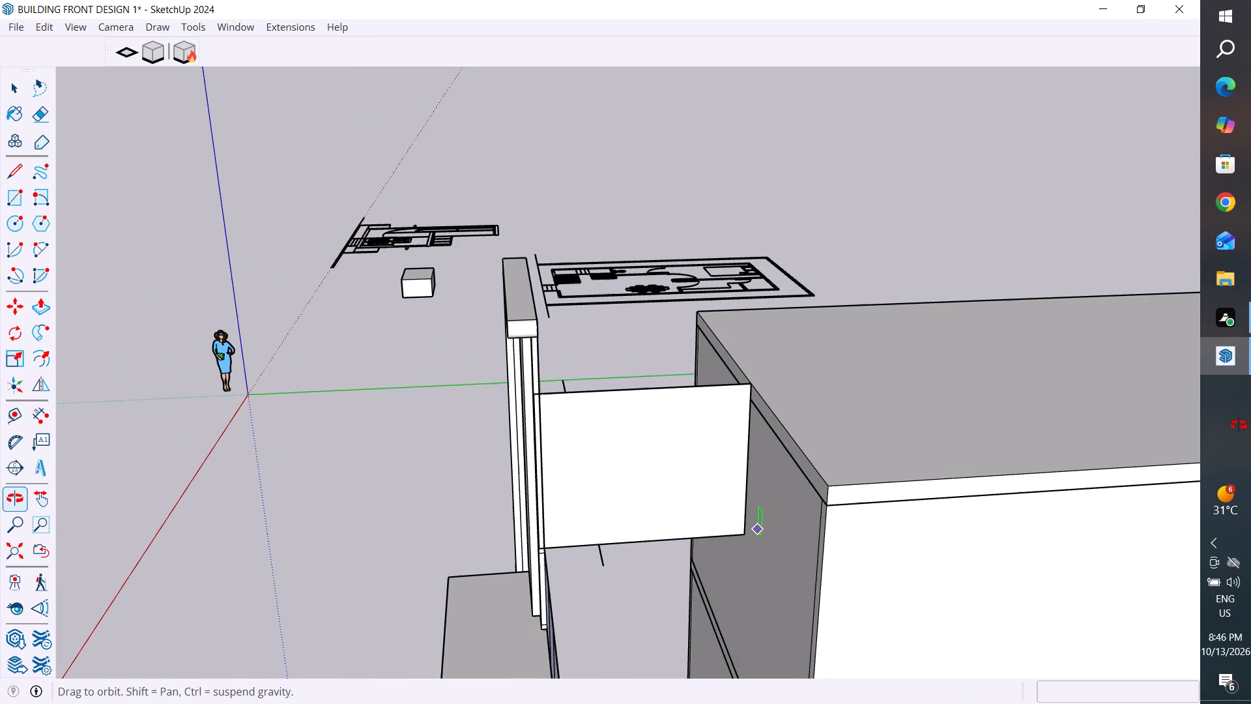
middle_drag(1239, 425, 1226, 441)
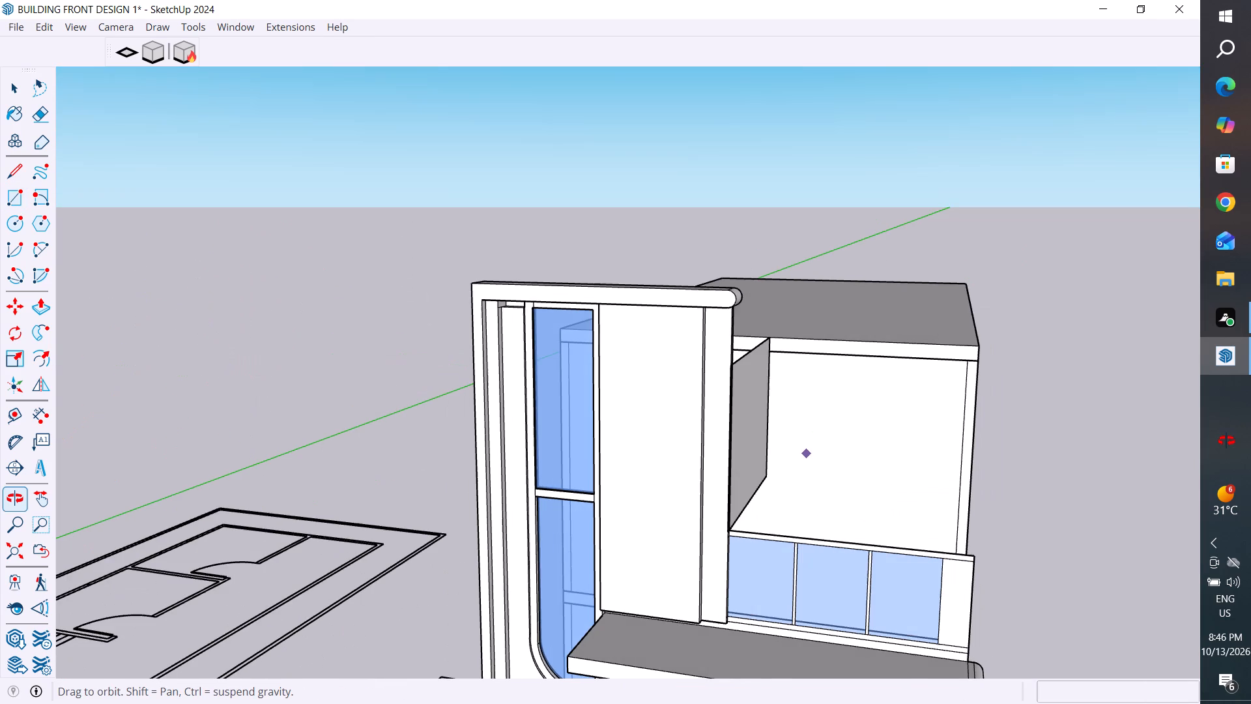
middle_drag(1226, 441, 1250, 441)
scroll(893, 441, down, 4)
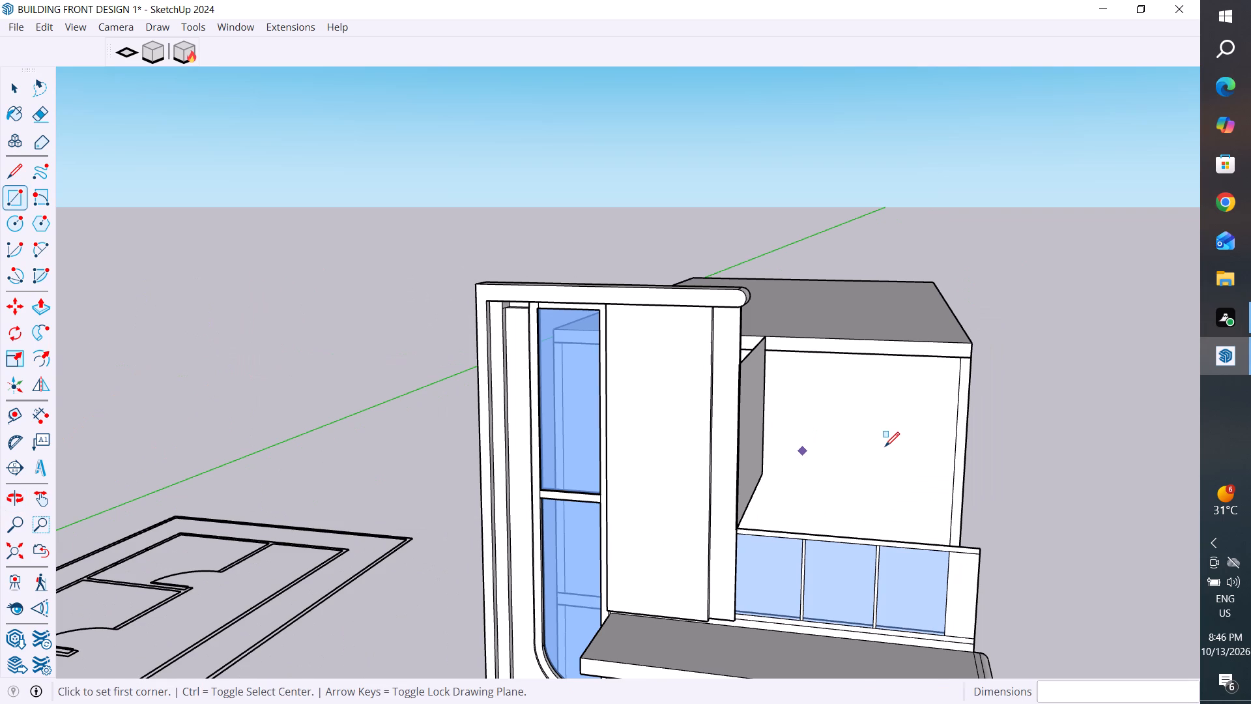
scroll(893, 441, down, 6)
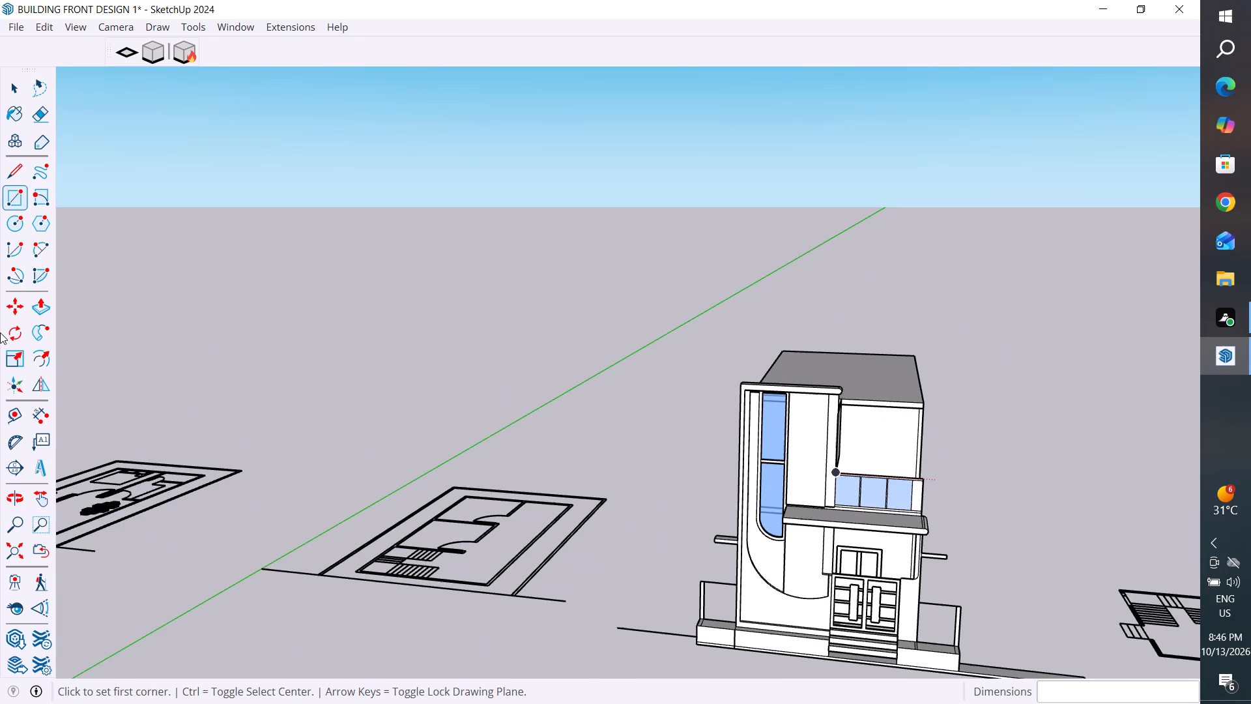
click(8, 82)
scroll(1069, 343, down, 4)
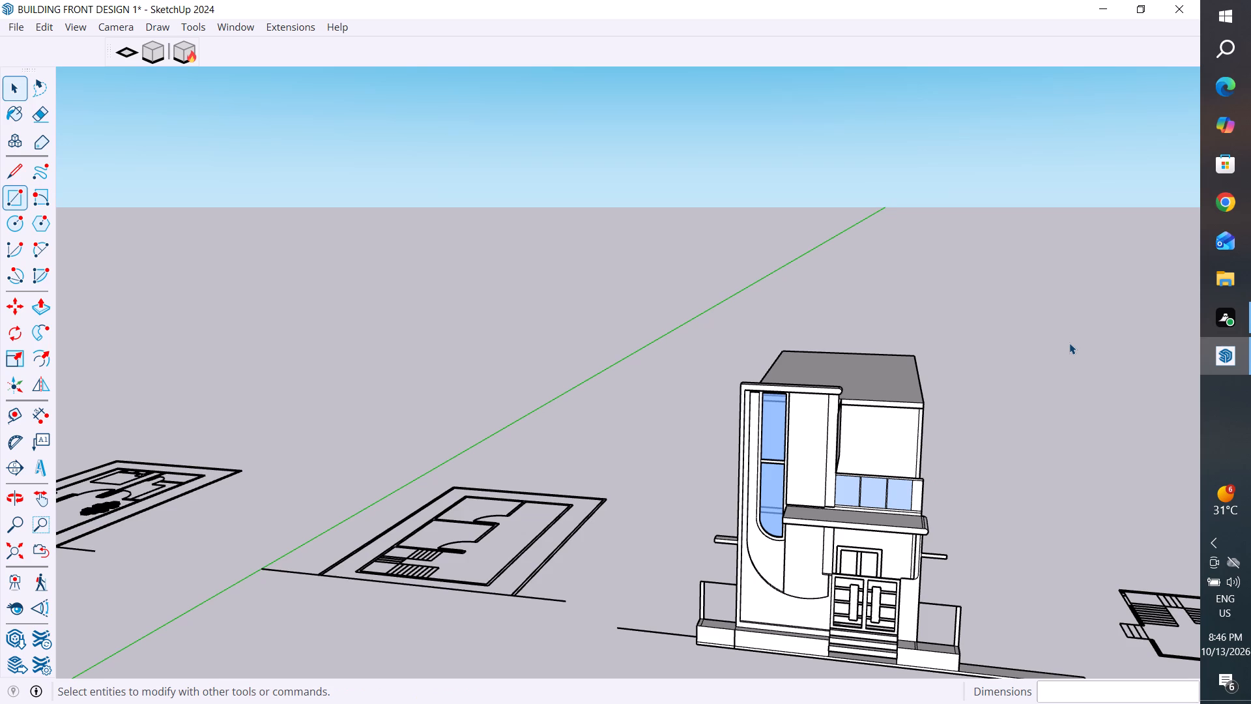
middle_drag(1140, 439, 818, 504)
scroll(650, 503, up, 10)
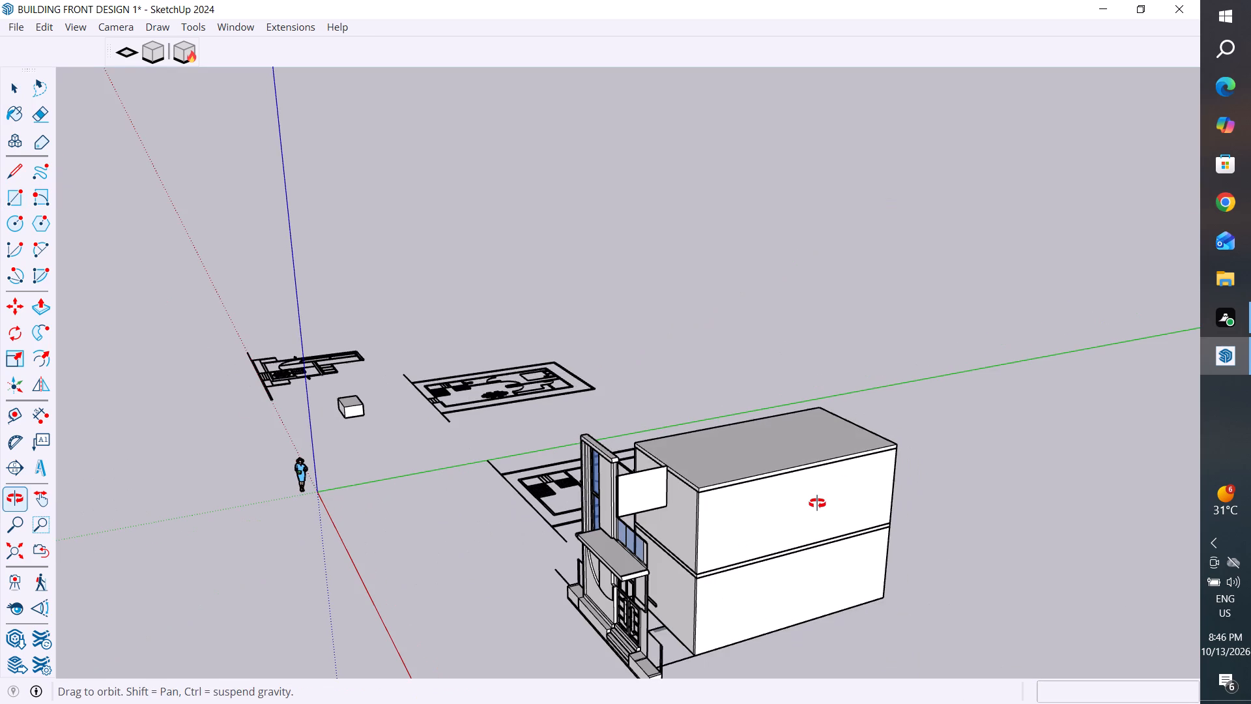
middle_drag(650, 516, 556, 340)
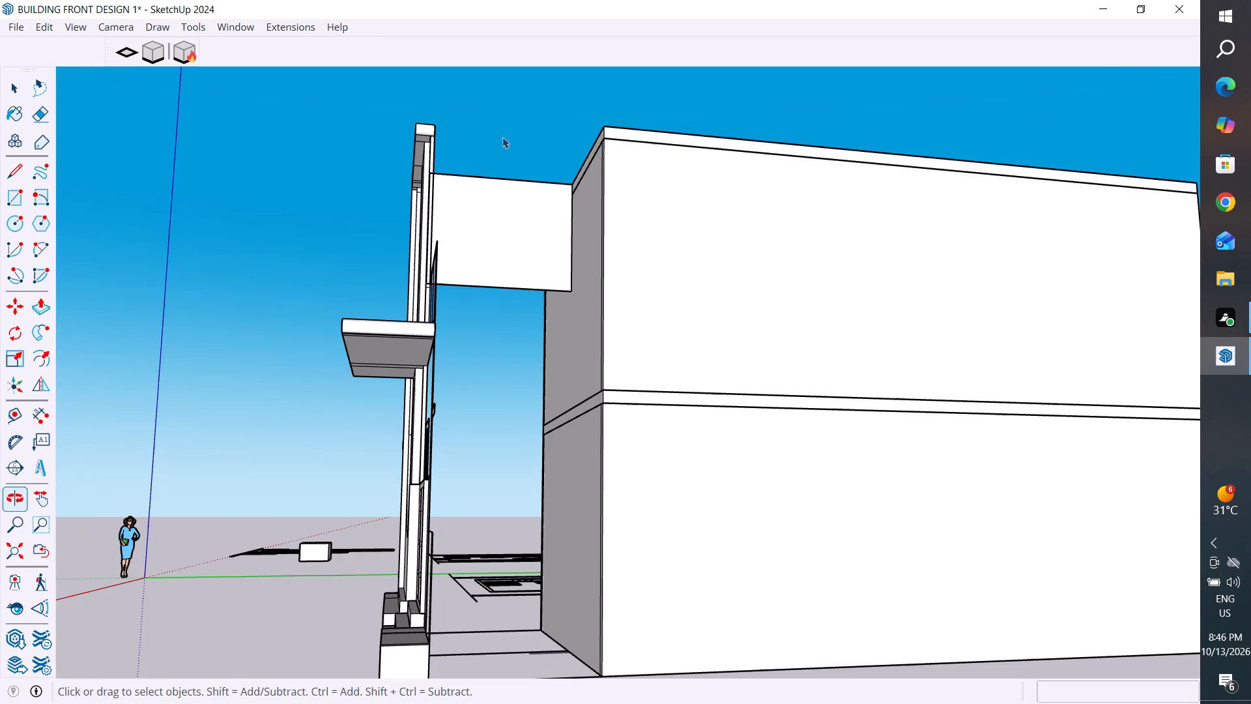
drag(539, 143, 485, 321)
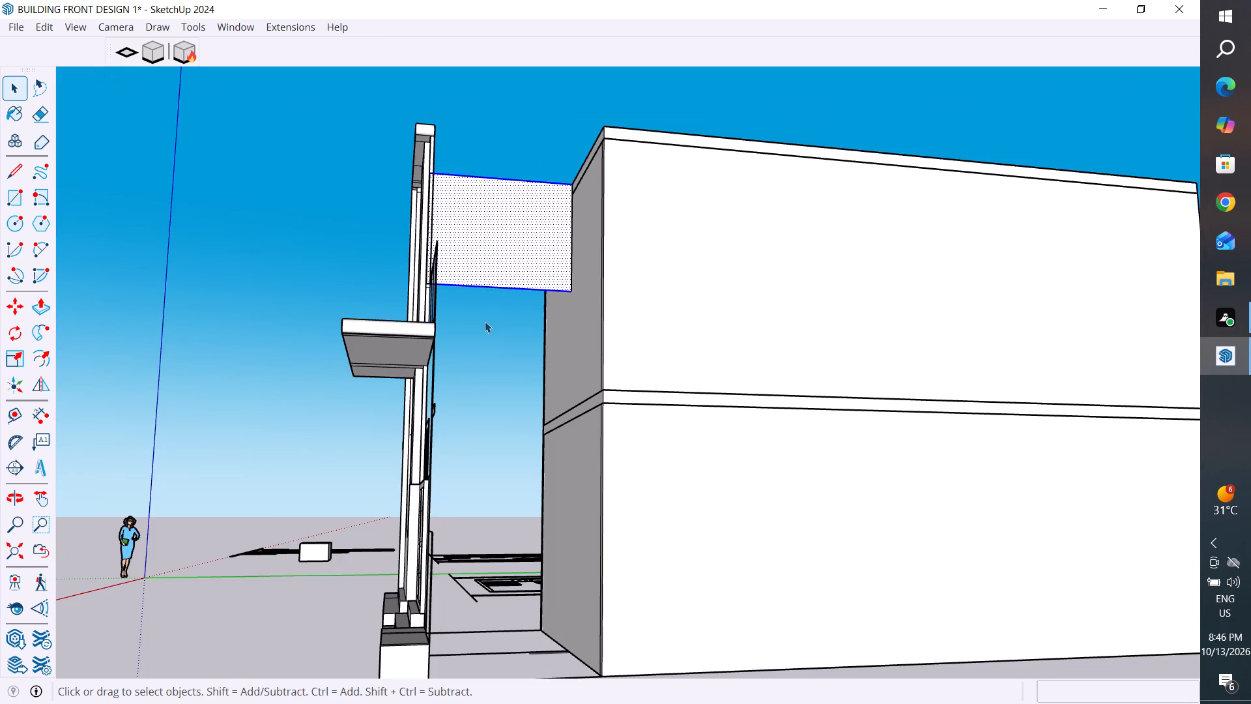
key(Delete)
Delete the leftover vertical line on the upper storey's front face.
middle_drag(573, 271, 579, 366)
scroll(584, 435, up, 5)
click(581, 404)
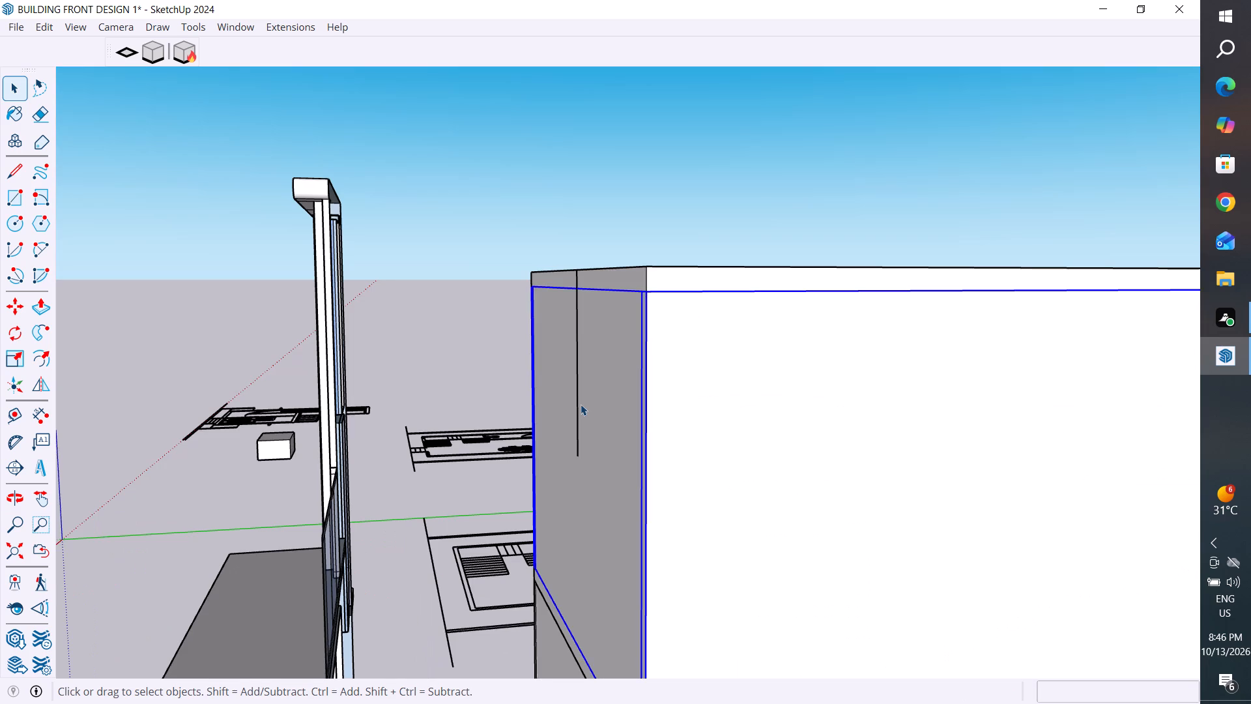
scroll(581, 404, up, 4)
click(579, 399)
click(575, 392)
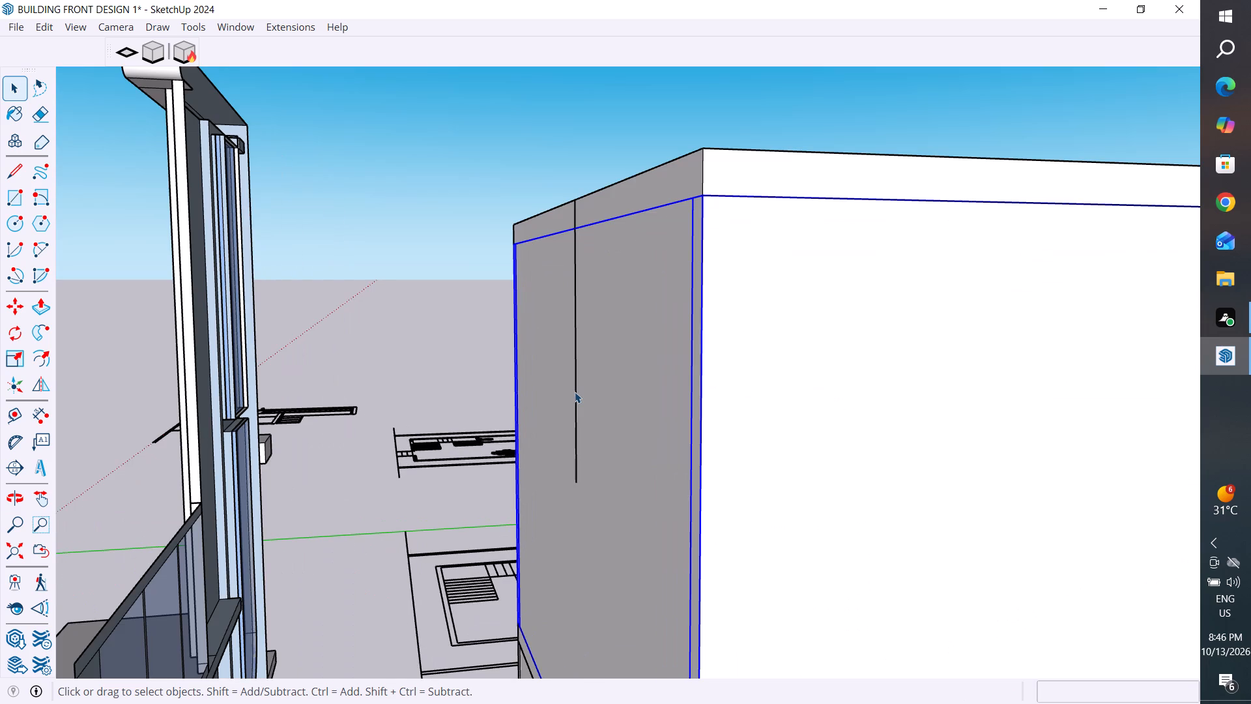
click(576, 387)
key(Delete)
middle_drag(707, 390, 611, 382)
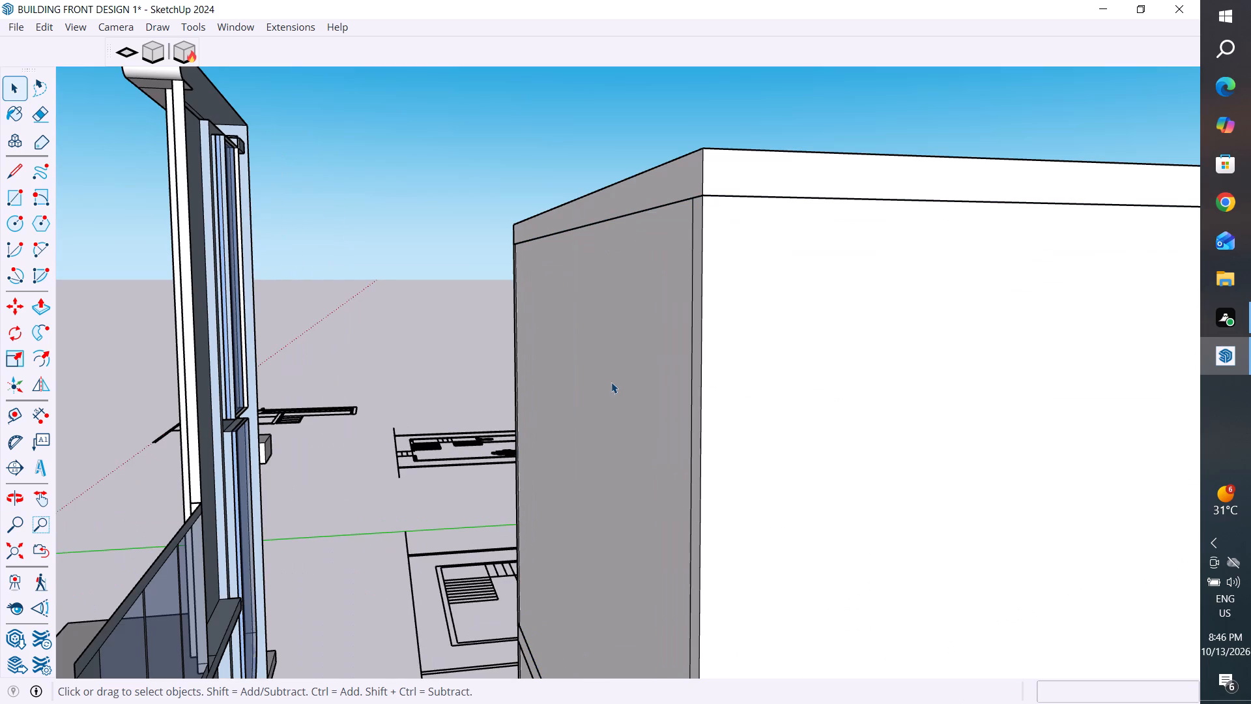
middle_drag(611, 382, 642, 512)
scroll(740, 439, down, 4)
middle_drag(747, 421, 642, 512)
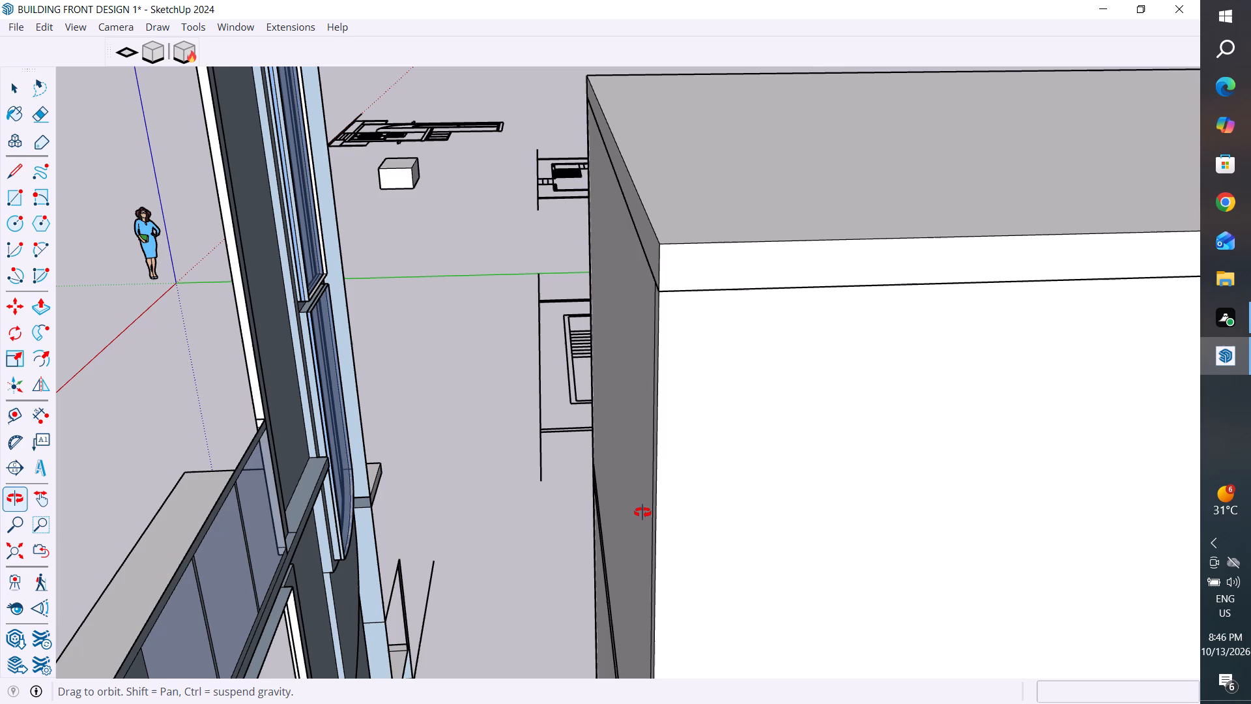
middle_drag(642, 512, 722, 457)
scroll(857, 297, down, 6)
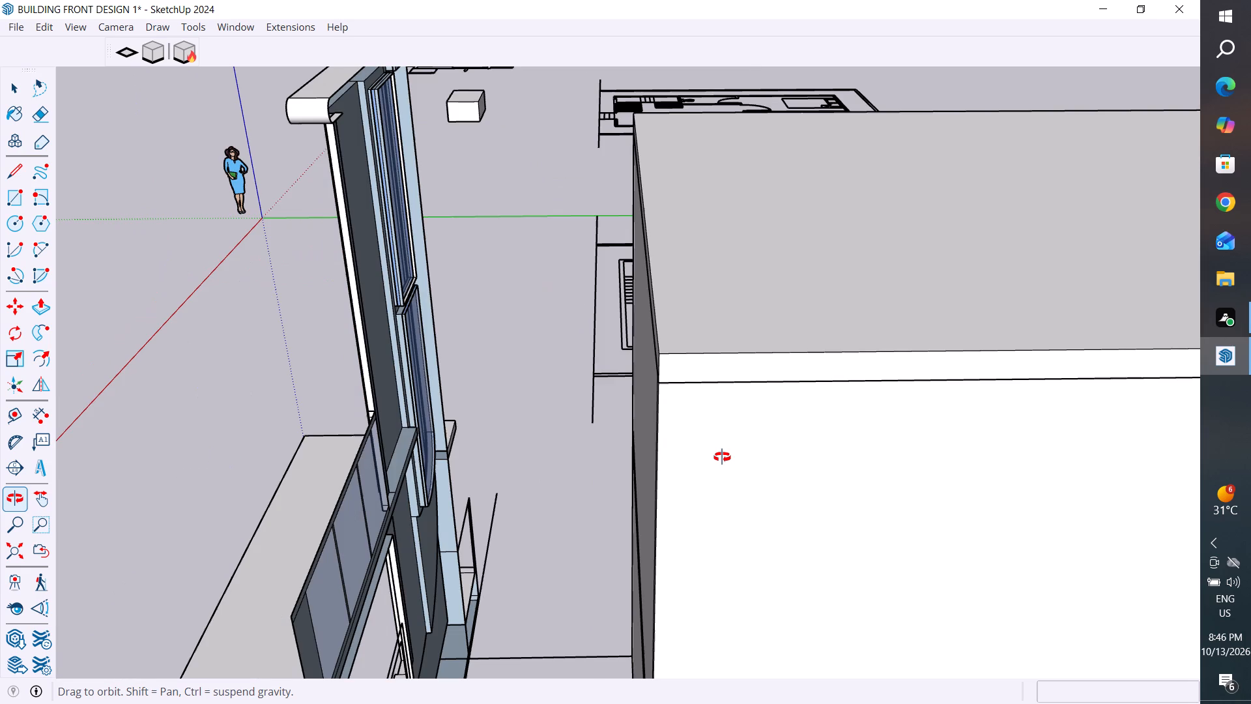
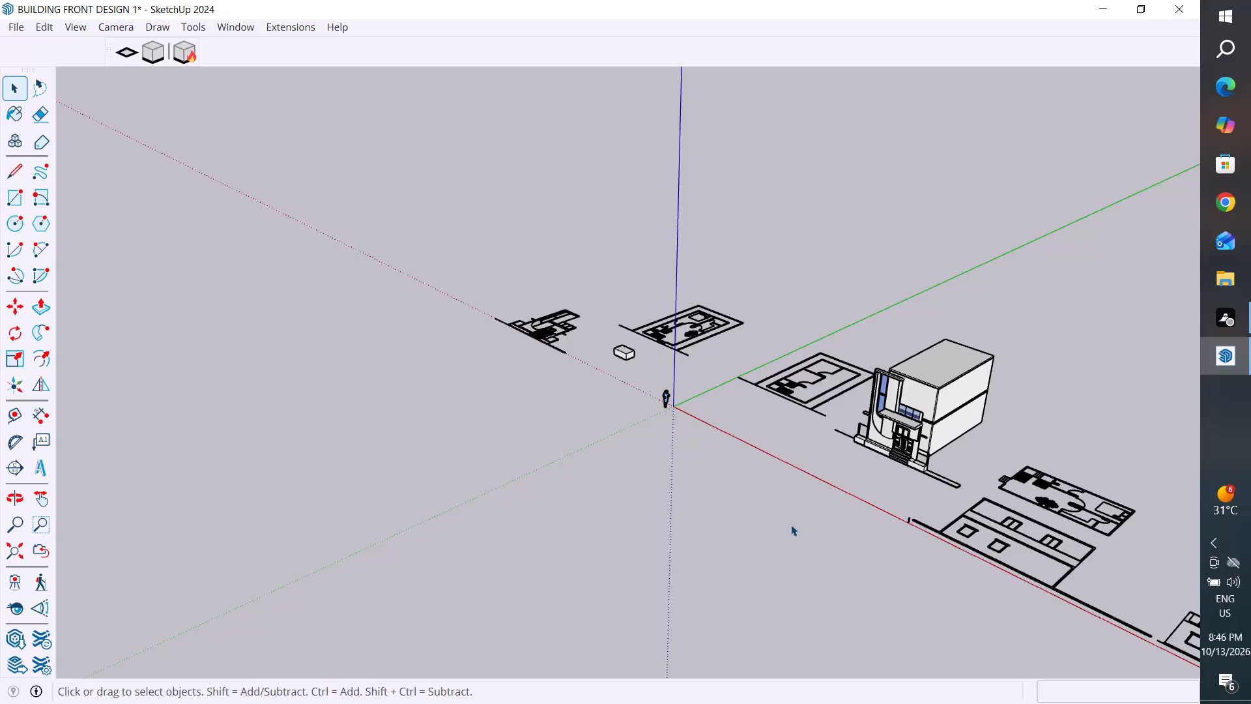
Move the grouped front elevation about 76" back along the green axis, against the front of the two-storey building.
scroll(902, 370, up, 4)
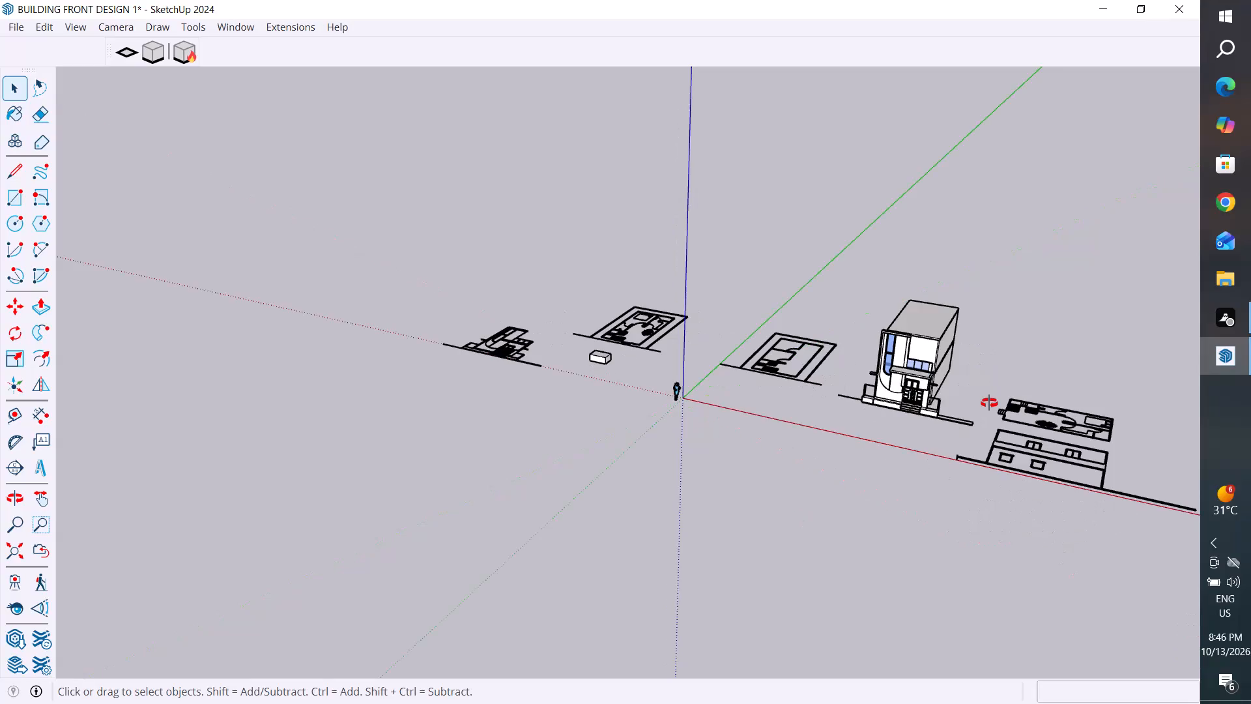
scroll(989, 403, up, 5)
middle_drag(873, 429, 1039, 441)
scroll(919, 300, up, 4)
middle_drag(910, 361, 1071, 399)
scroll(925, 308, up, 9)
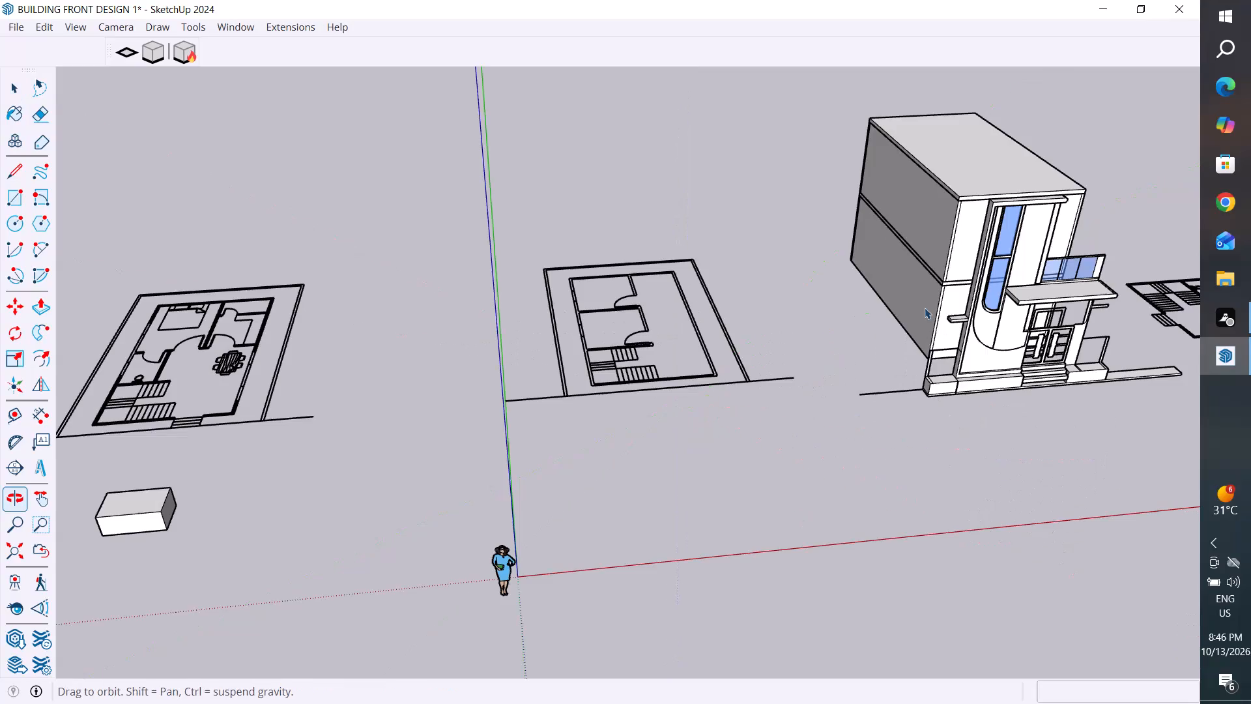
middle_drag(952, 364, 992, 374)
scroll(992, 355, up, 4)
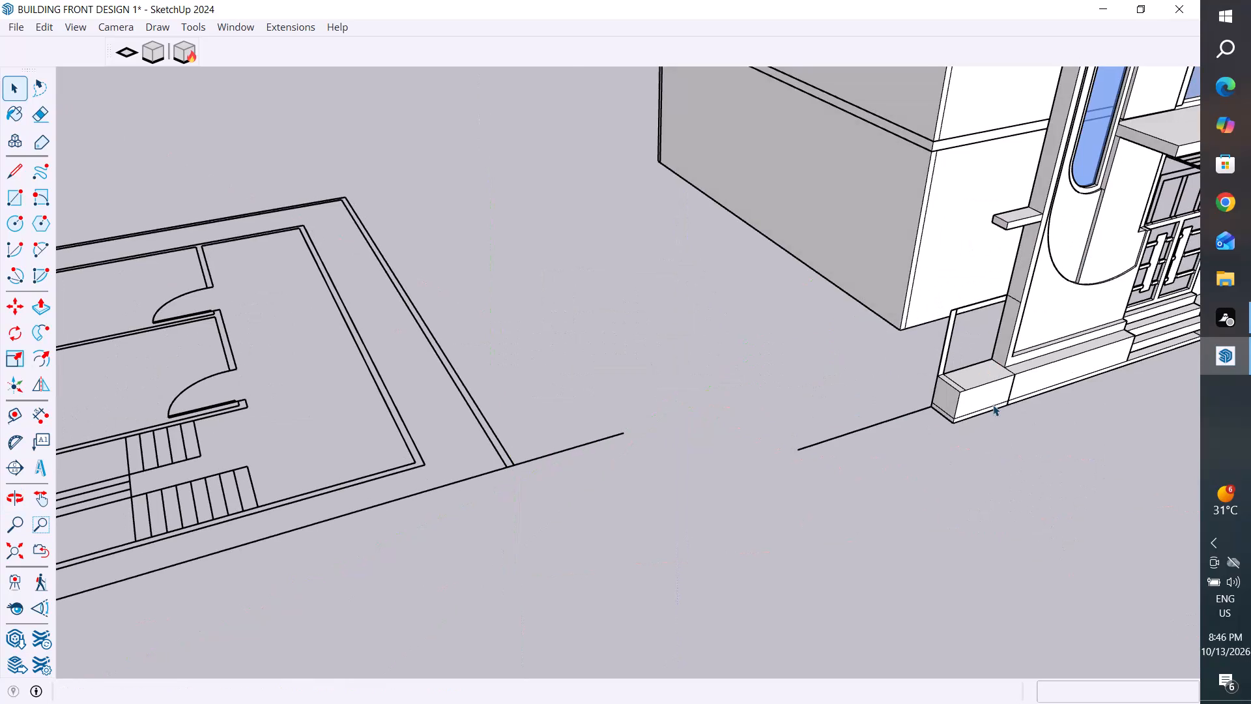
click(963, 416)
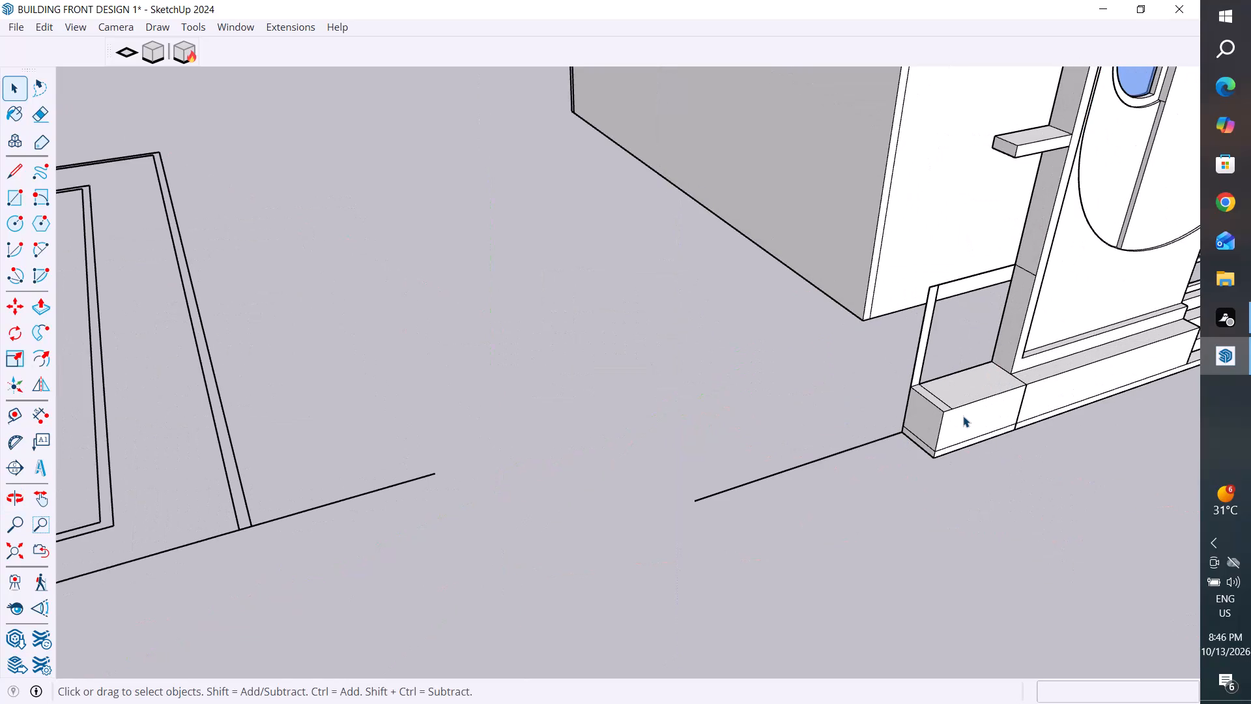
key(m)
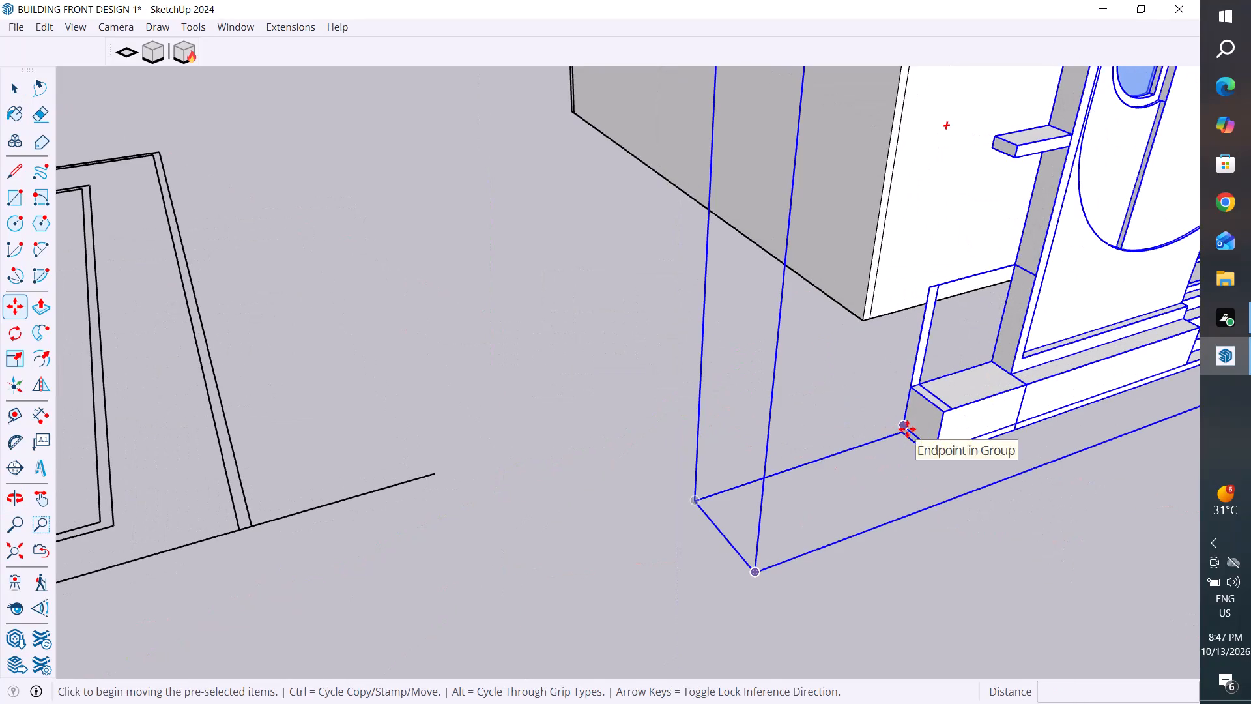
click(902, 435)
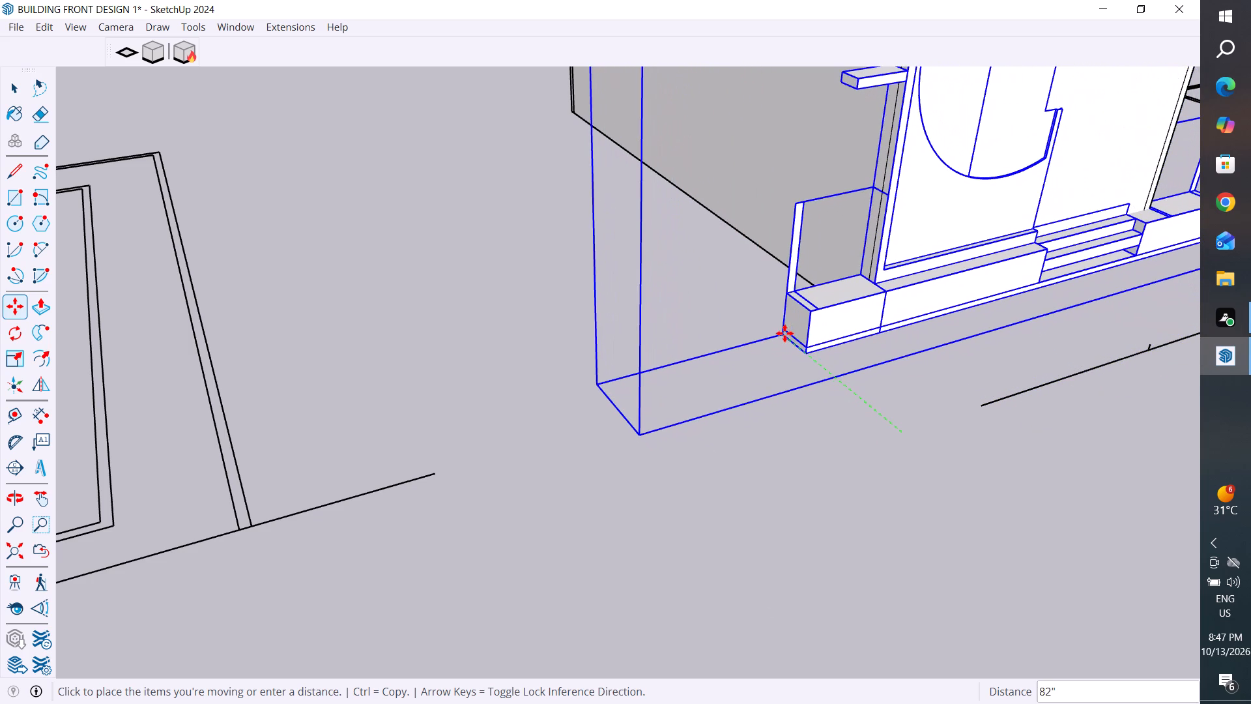
click(789, 343)
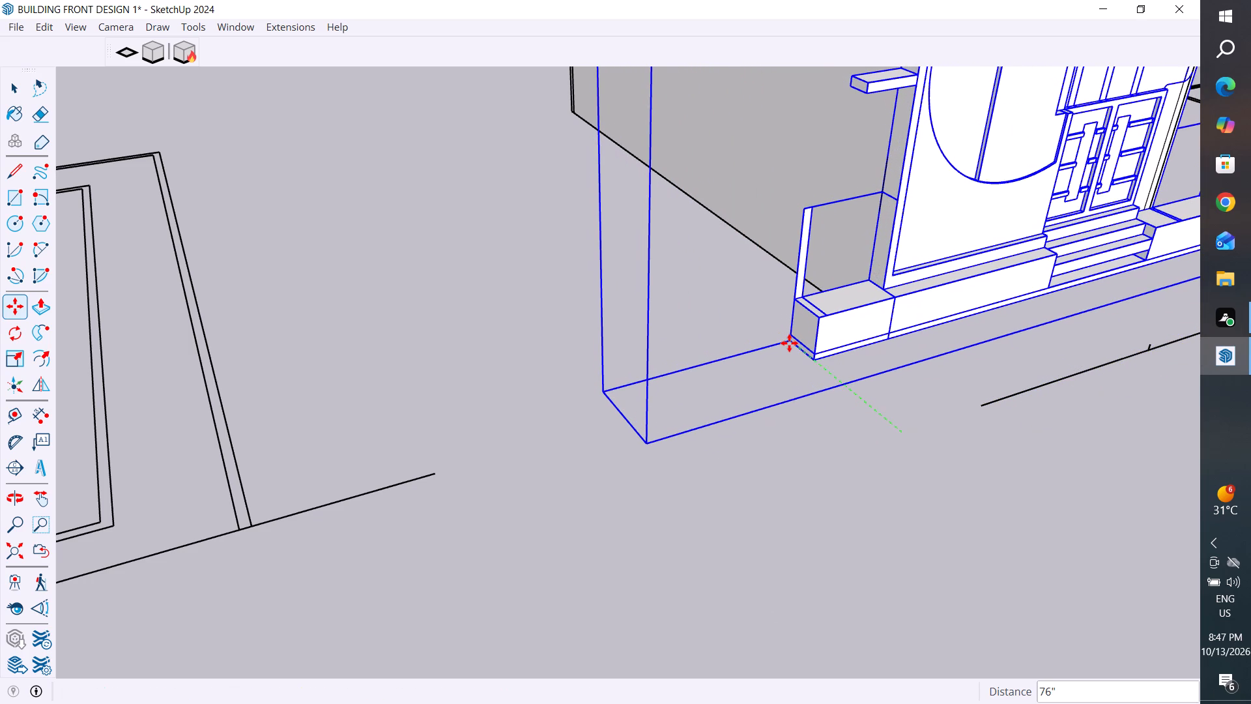
click(8, 91)
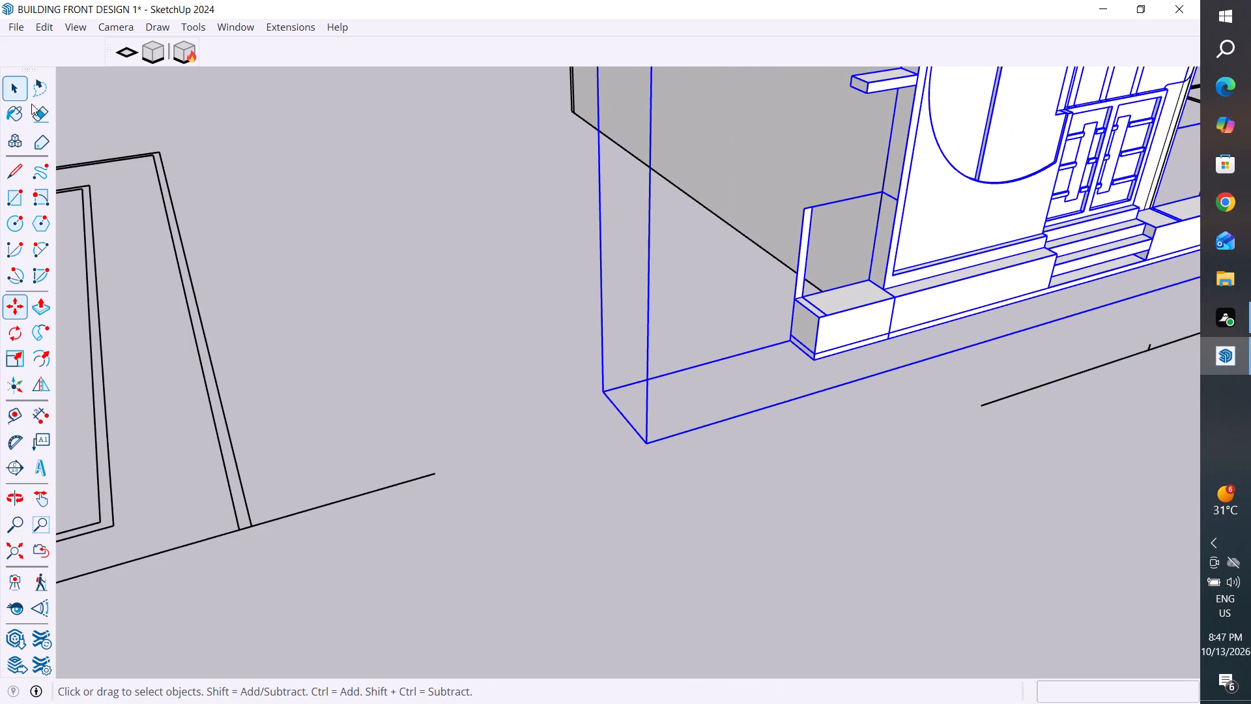
click(311, 184)
Examine from the front and sides how the moved front elevation meets the storeys' walls and slabs.
scroll(517, 408, down, 6)
scroll(747, 359, down, 5)
middle_drag(945, 347, 669, 360)
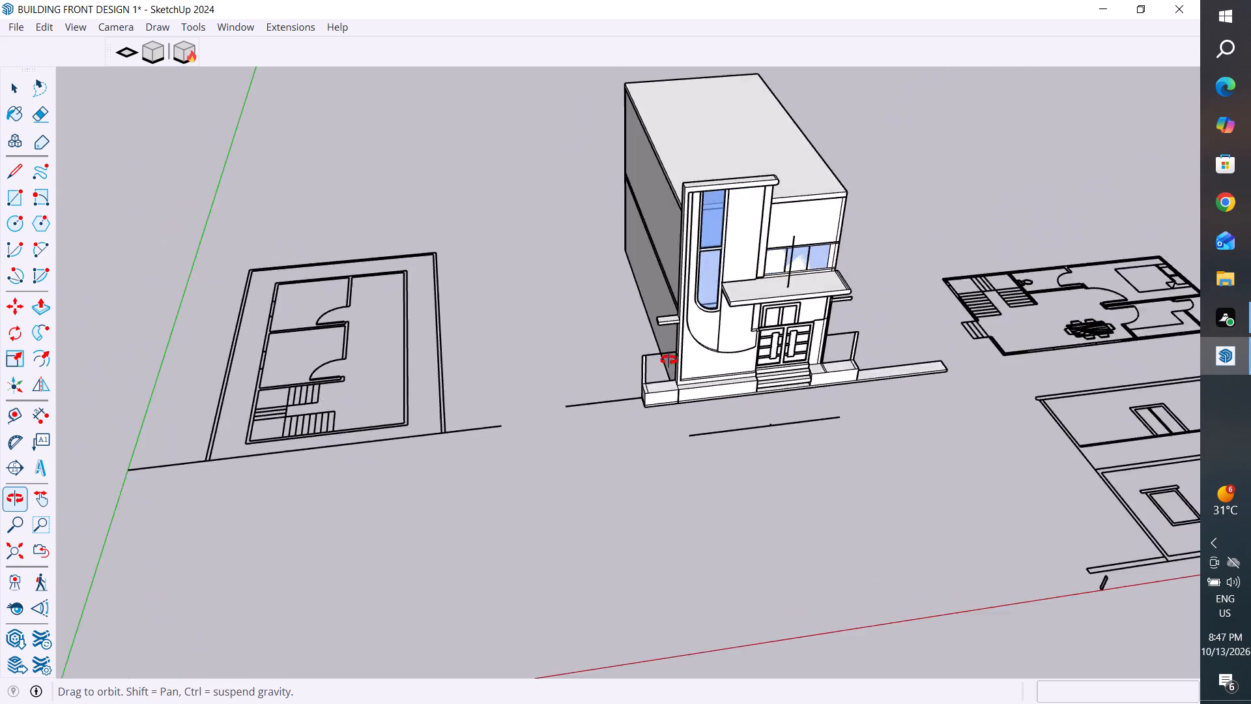
middle_drag(669, 360, 642, 289)
middle_drag(774, 289, 740, 342)
scroll(660, 285, up, 3)
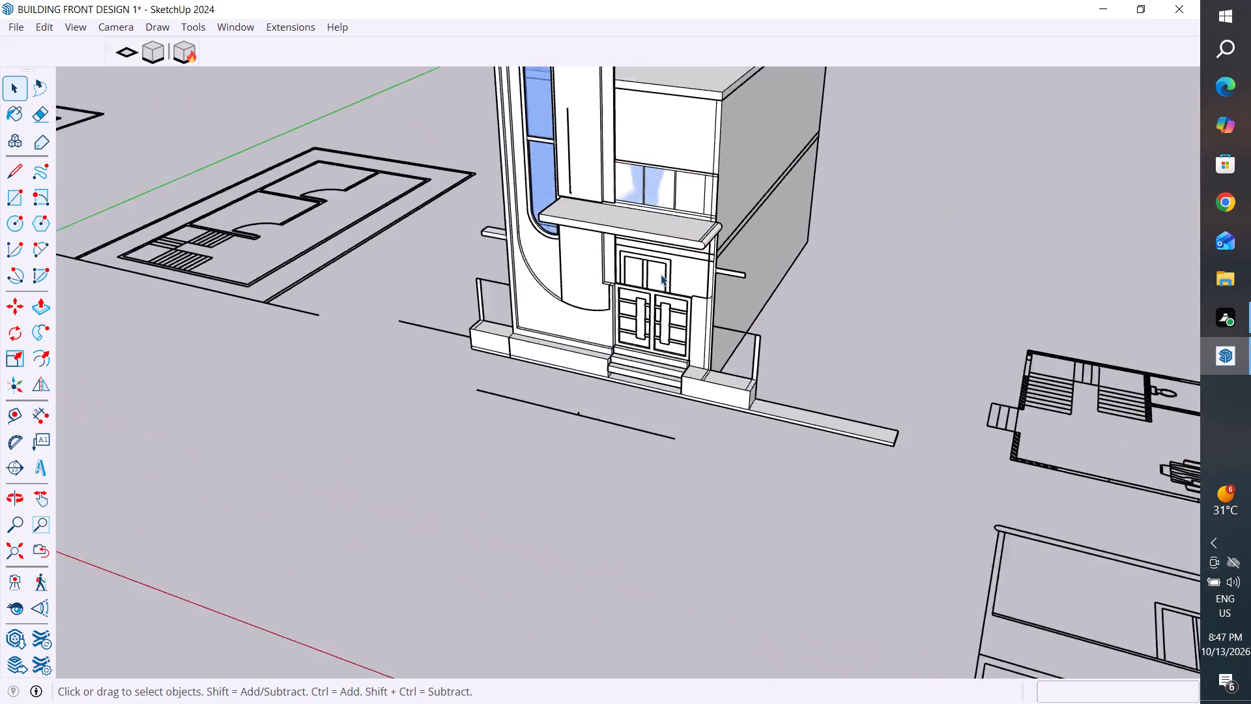
scroll(661, 274, up, 7)
middle_drag(757, 311, 392, 338)
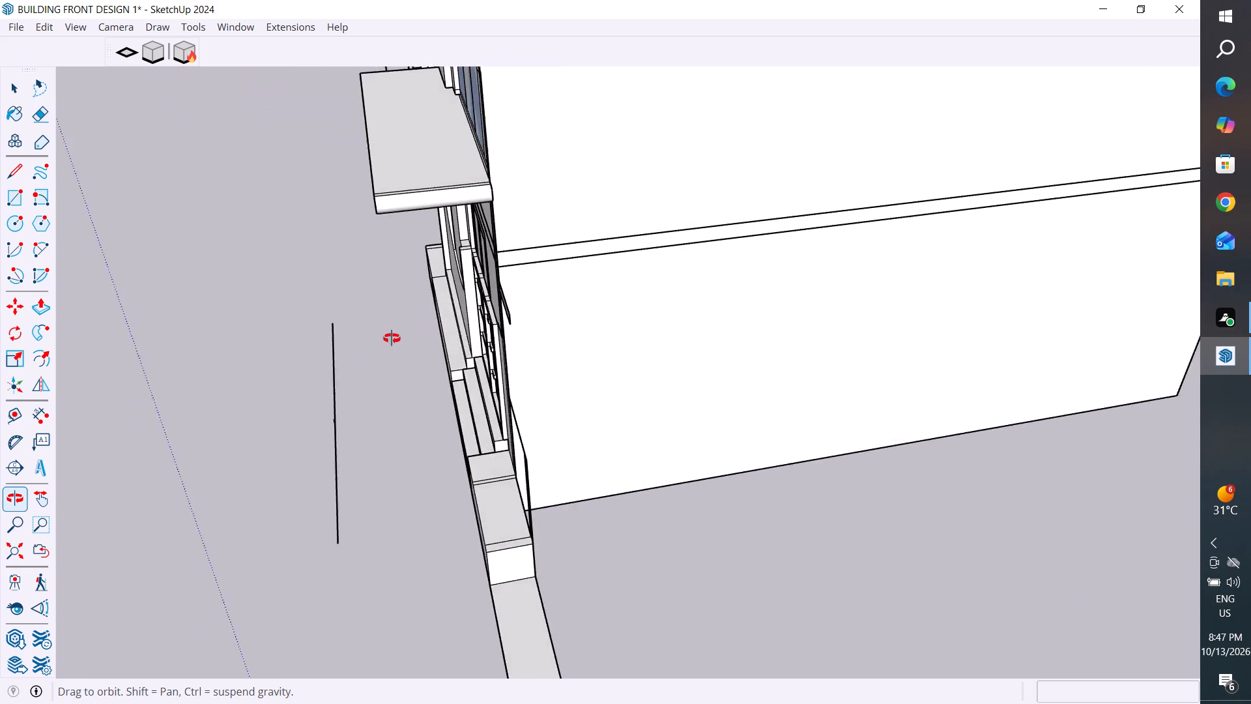
middle_drag(392, 338, 179, 294)
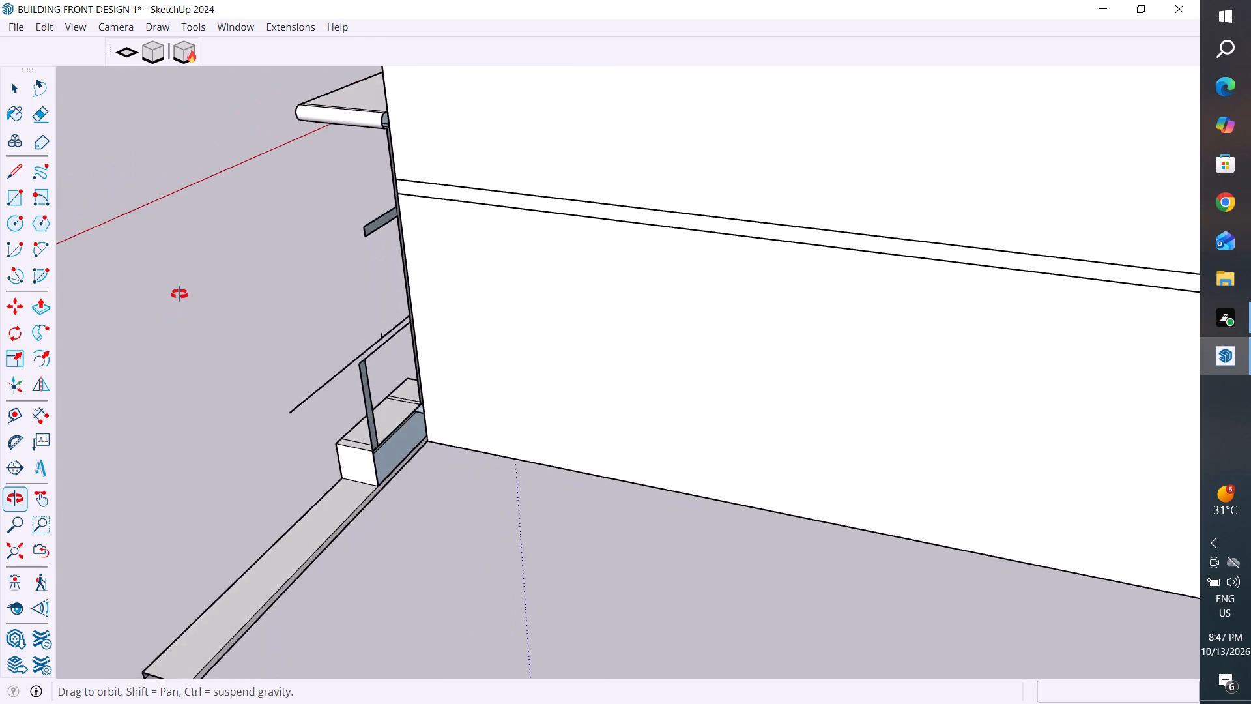
middle_drag(179, 294, 199, 298)
scroll(323, 98, up, 5)
middle_drag(528, 257, 388, 249)
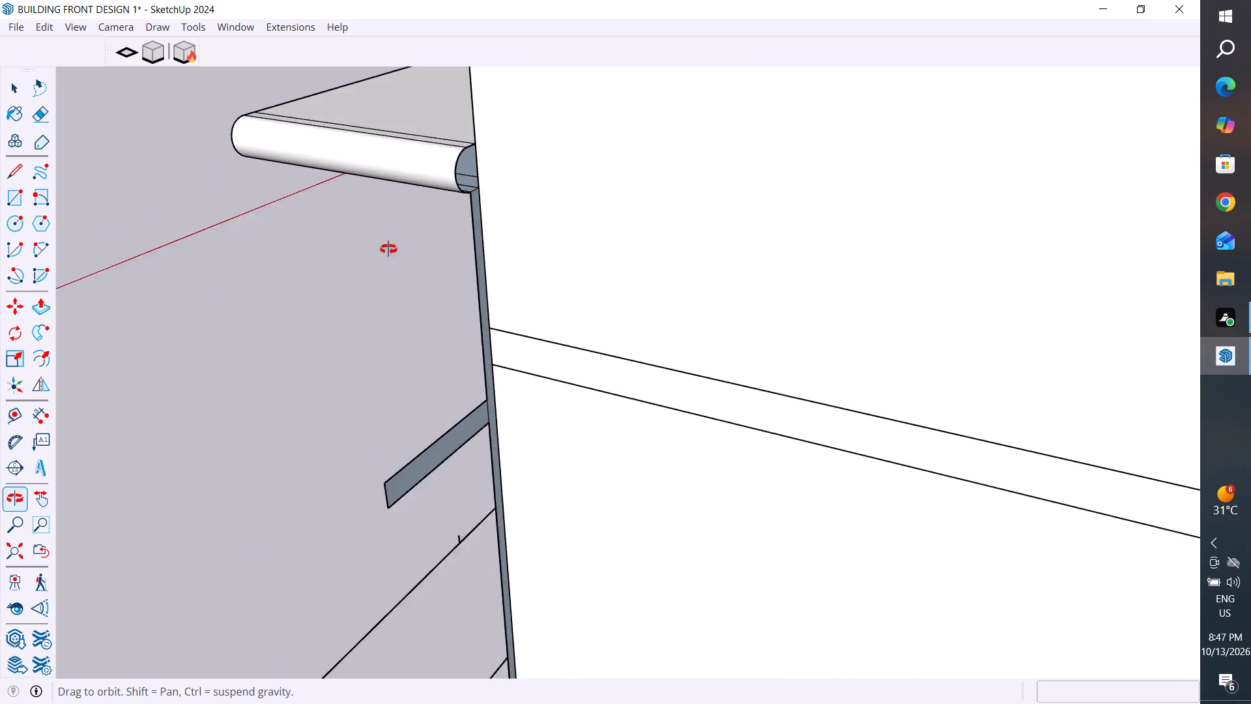
middle_drag(388, 249, 341, 265)
scroll(434, 210, down, 2)
scroll(427, 158, up, 1)
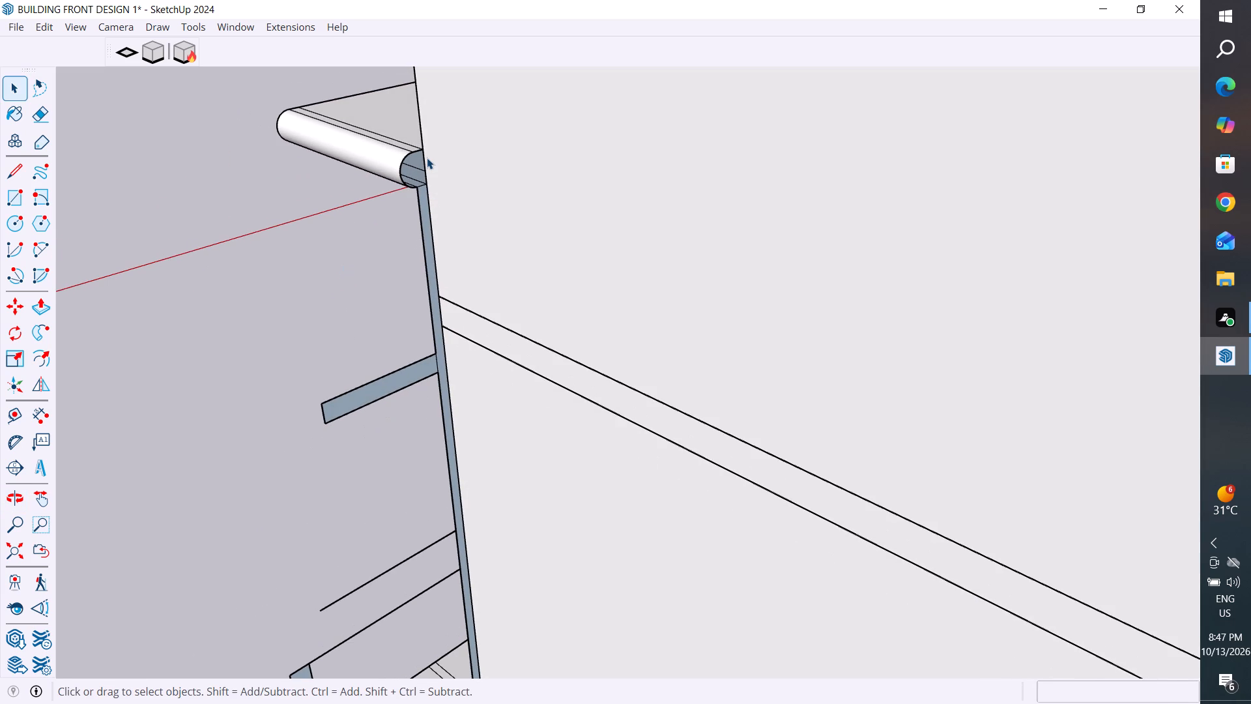
scroll(427, 158, up, 2)
scroll(427, 158, down, 9)
scroll(449, 327, down, 2)
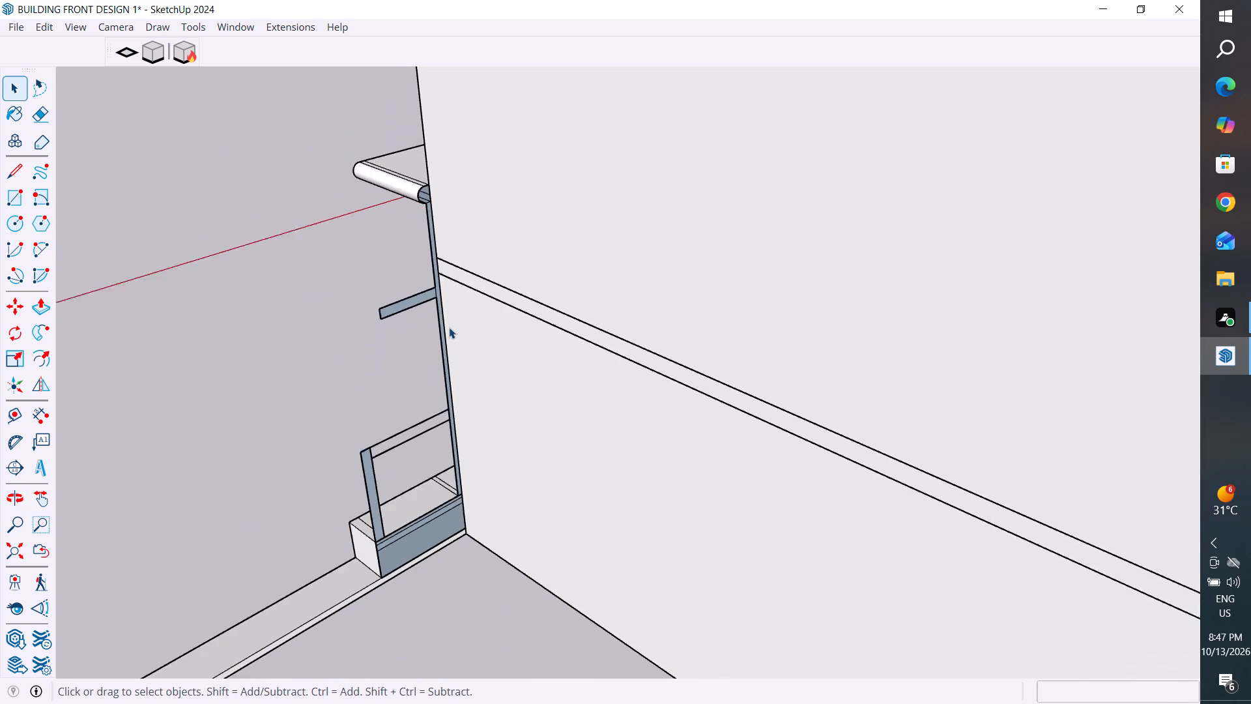
scroll(449, 327, down, 2)
middle_drag(409, 381, 1142, 312)
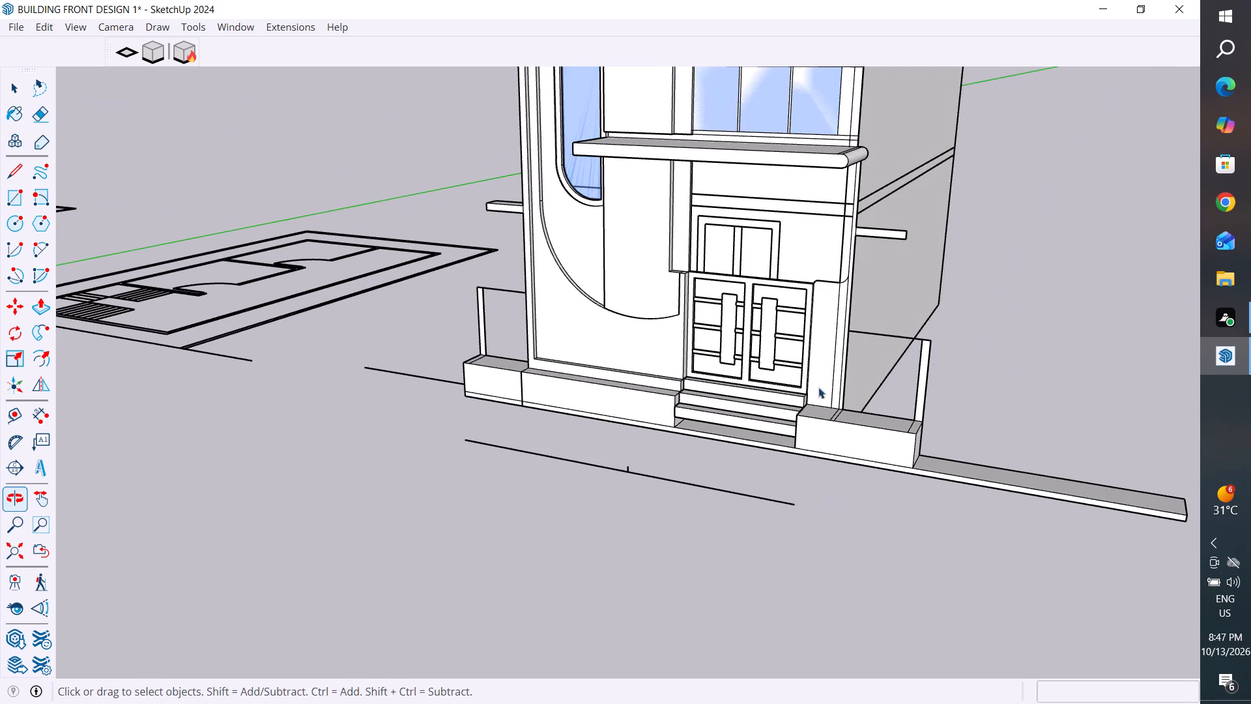
middle_drag(814, 387, 913, 392)
scroll(784, 487, down, 12)
middle_drag(807, 472, 837, 388)
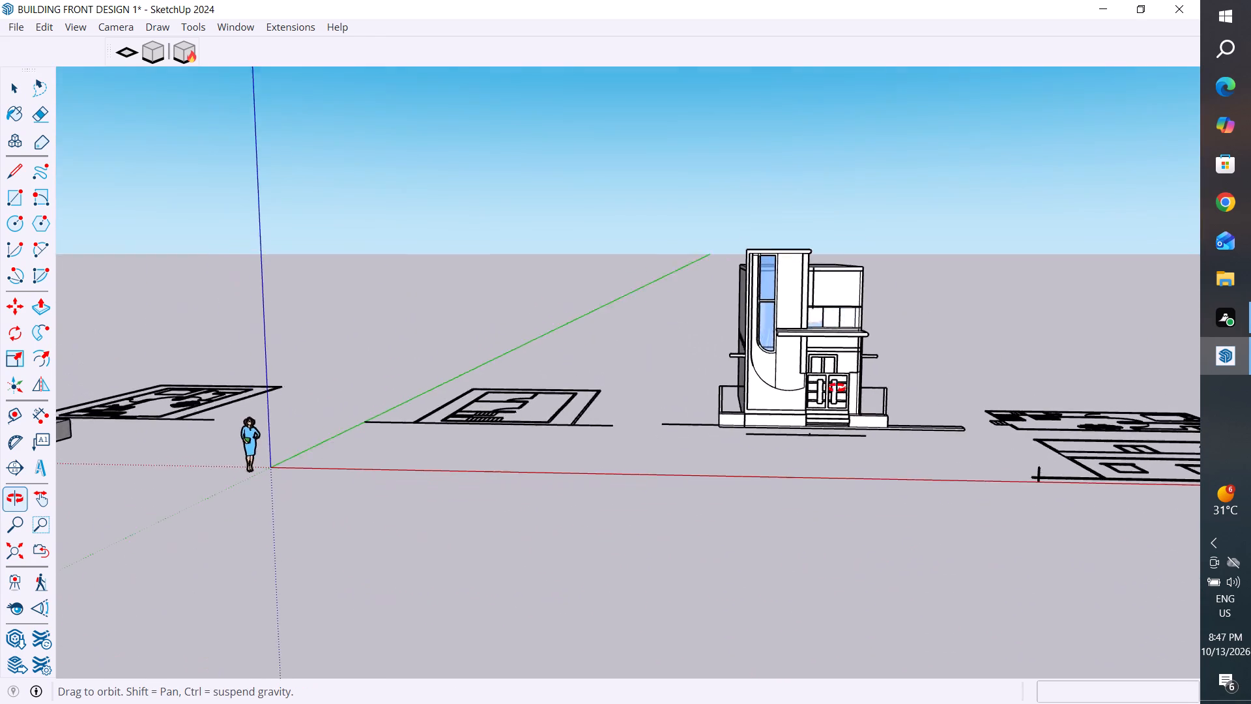
middle_drag(837, 388, 723, 510)
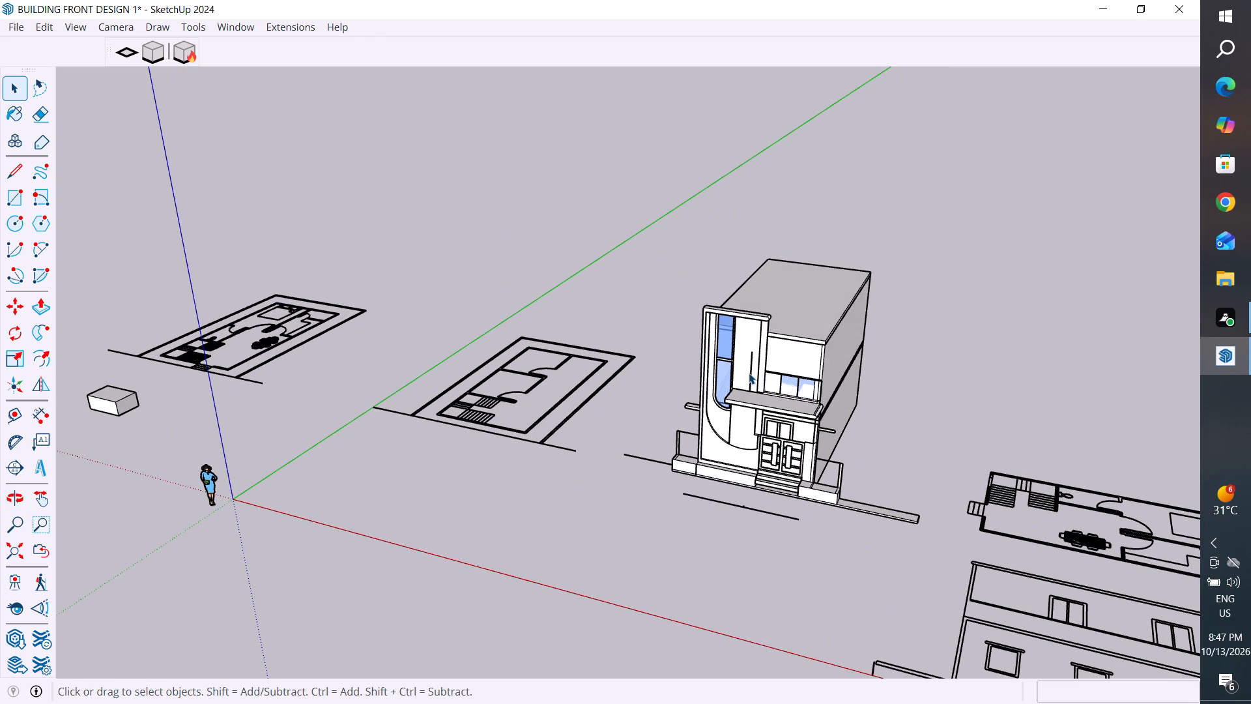
click(751, 376)
key(Print)
Draw a line about 336" long across the roof, from the front elevation tower's side edge to the rear roof edge.
scroll(756, 364, down, 1)
middle_drag(859, 355, 764, 409)
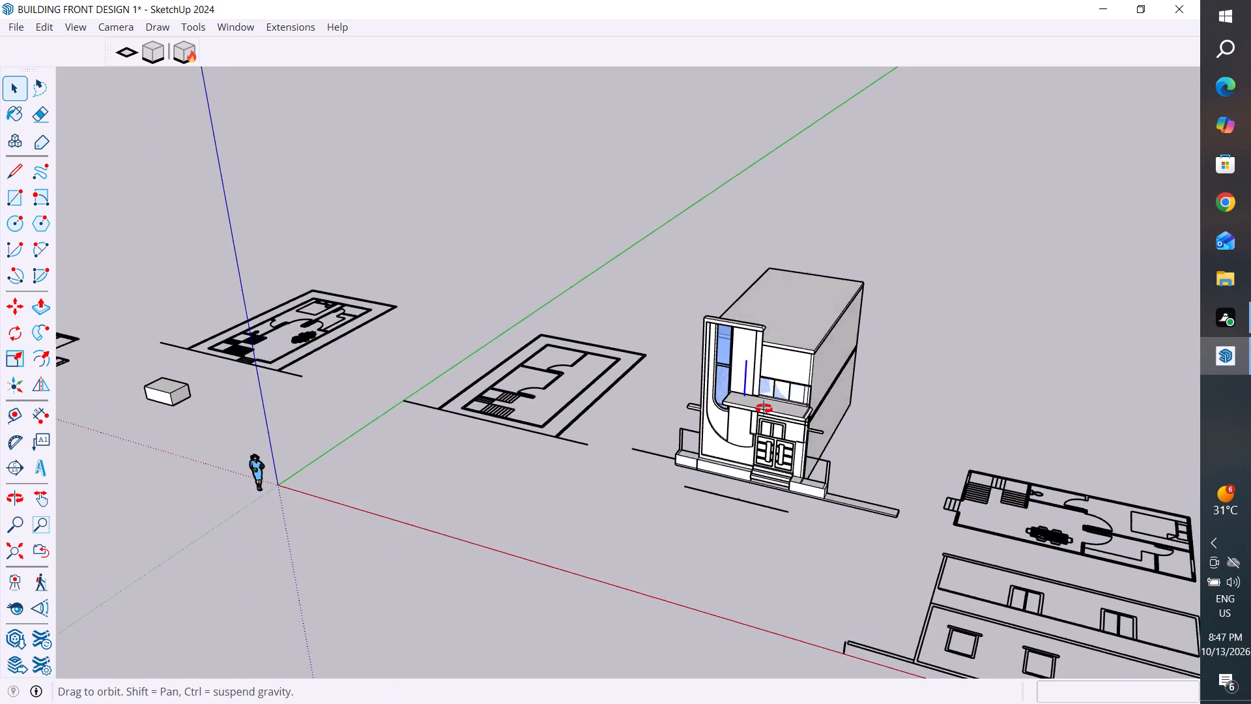
middle_drag(764, 409, 558, 550)
scroll(788, 481, up, 3)
middle_drag(951, 459, 773, 420)
scroll(340, 343, up, 5)
scroll(439, 320, up, 5)
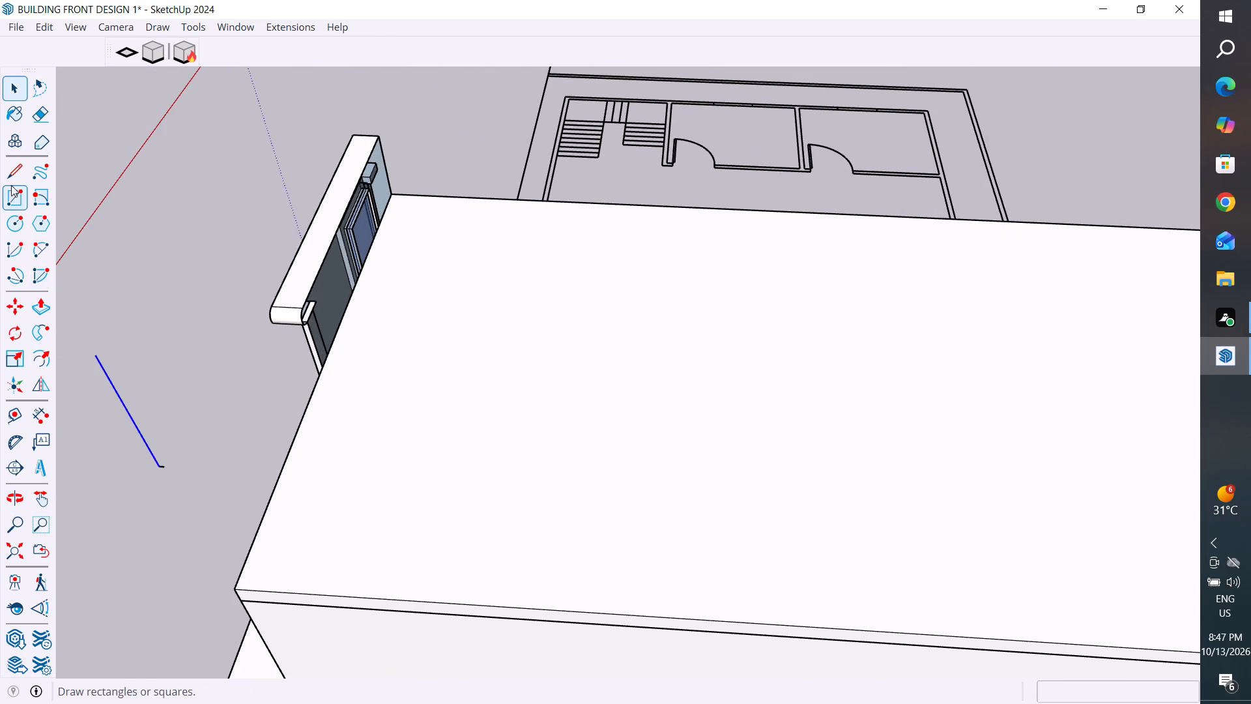
click(14, 172)
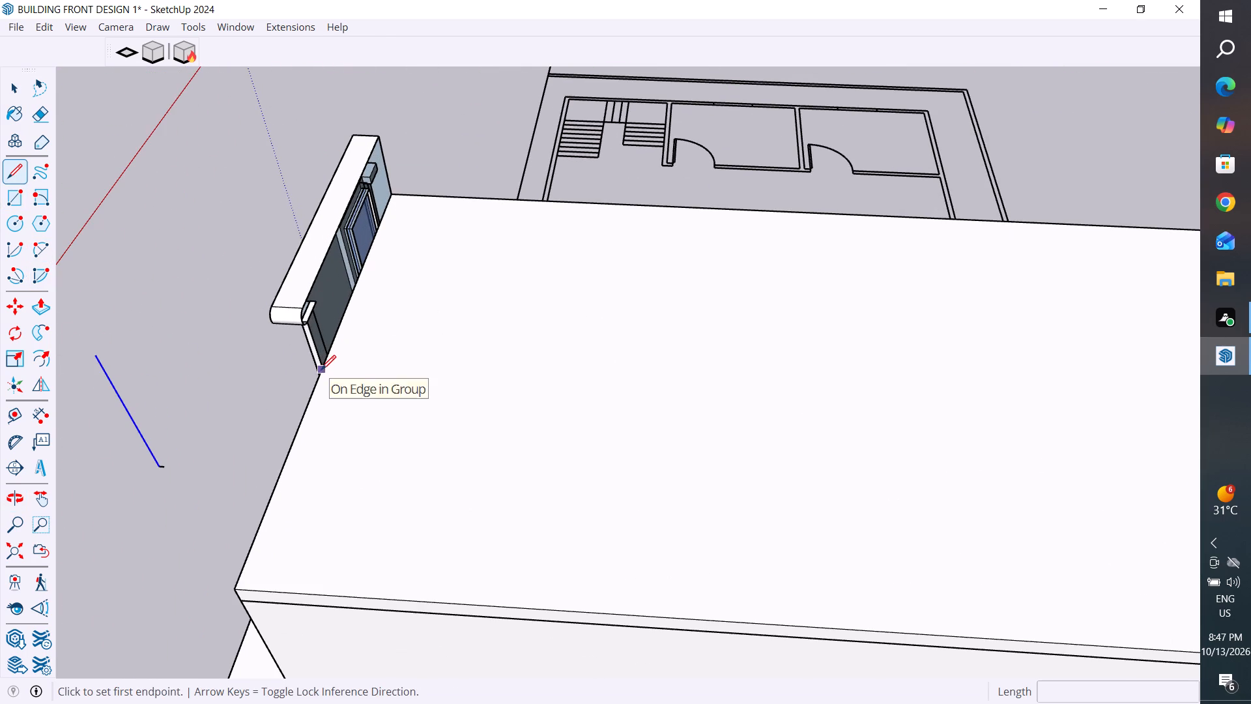
scroll(318, 373, up, 10)
scroll(316, 373, down, 5)
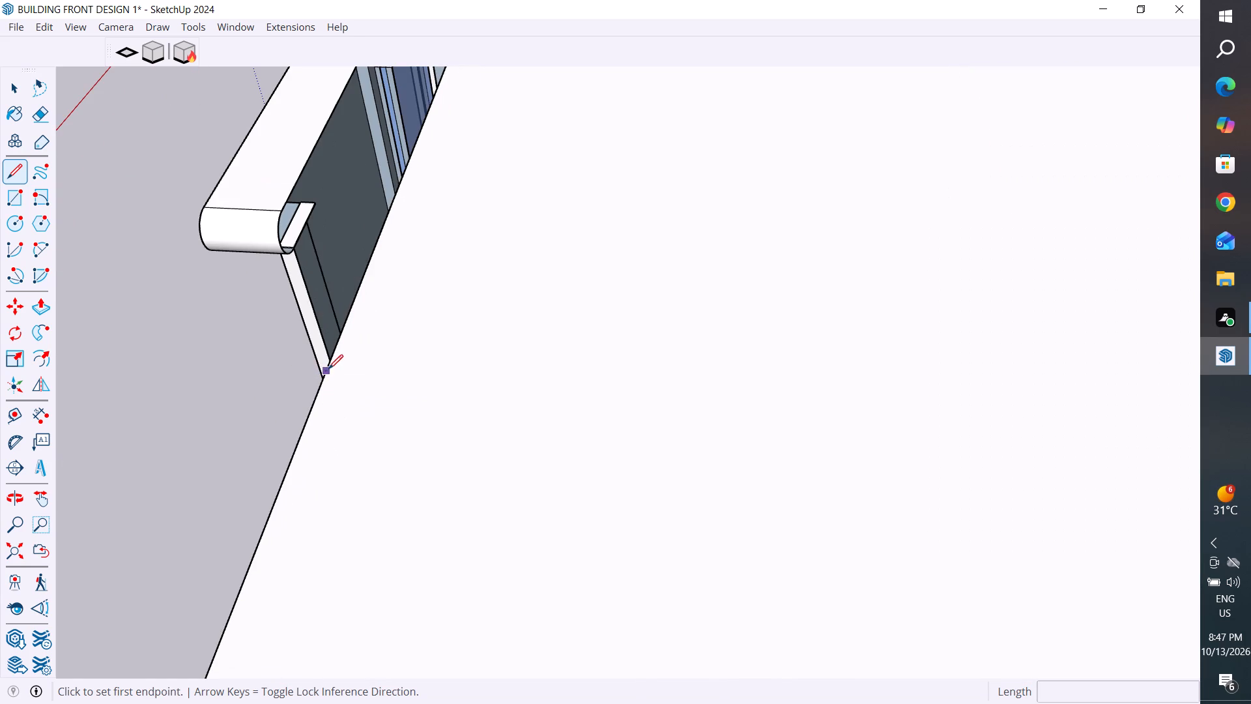
click(332, 359)
scroll(332, 359, down, 17)
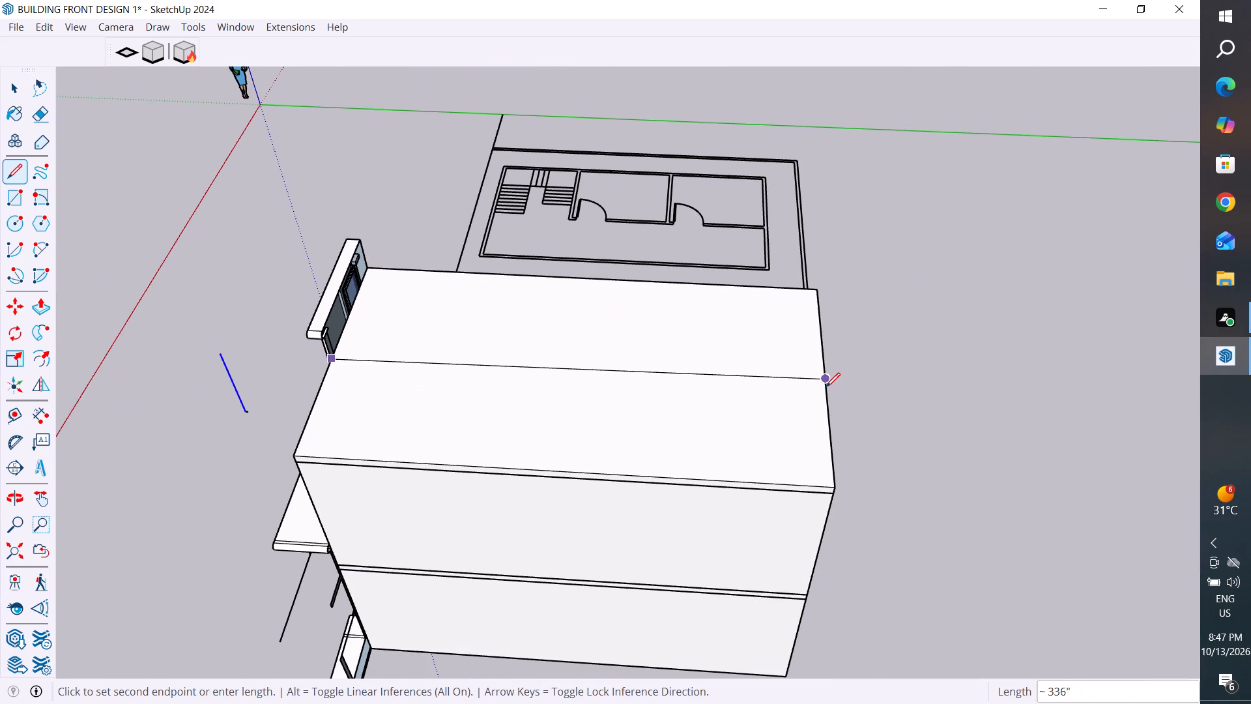
click(829, 383)
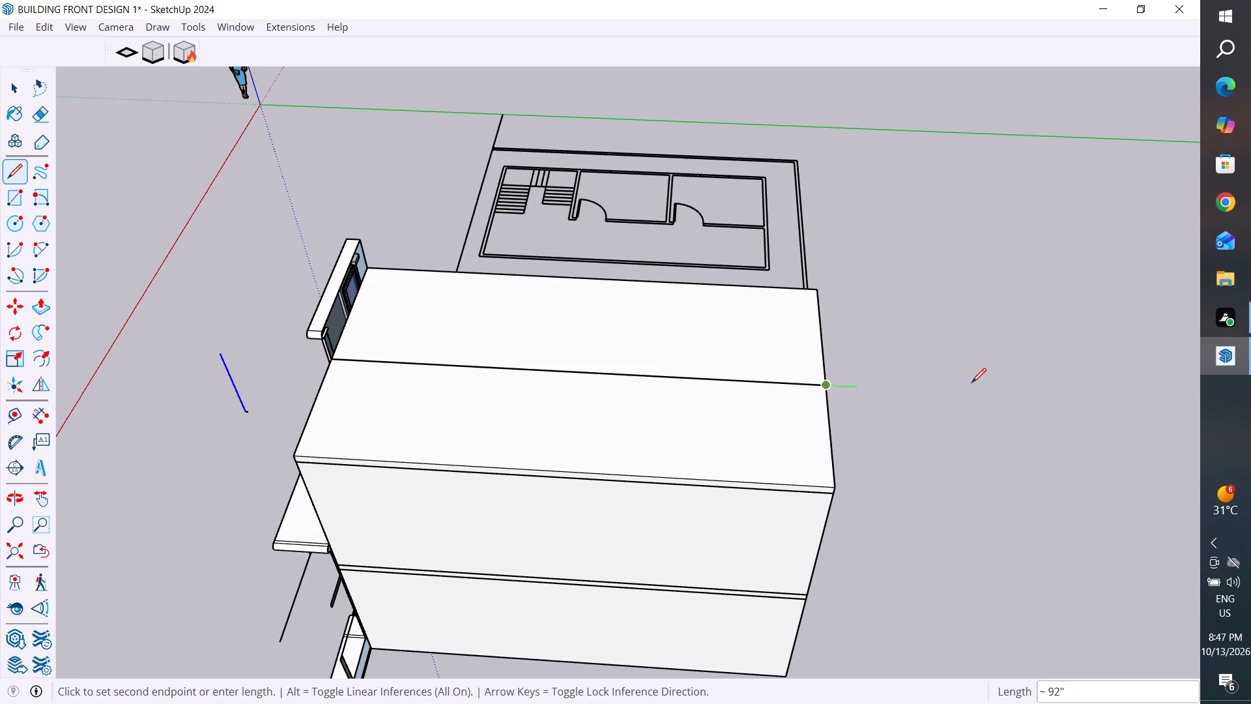
click(14, 91)
click(173, 192)
scroll(339, 312, down, 4)
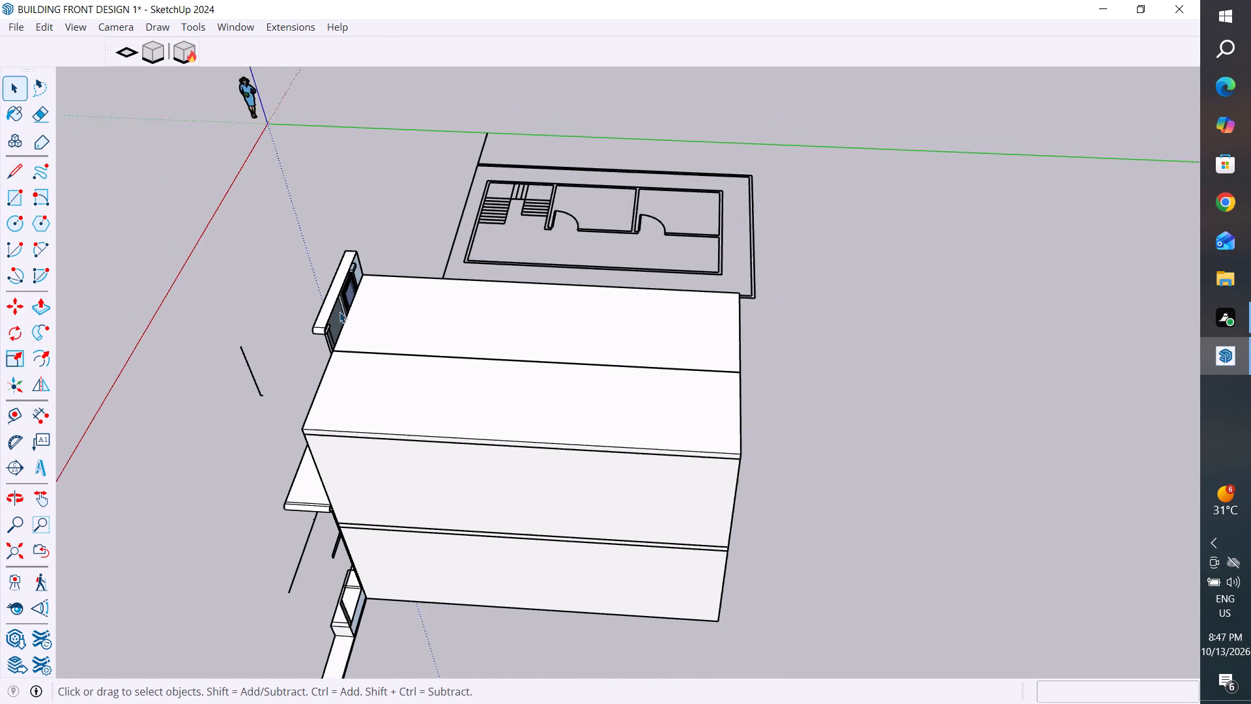
Draw a vertical rectangle of about 84" by 61" on the upper storey's front, from the roof line's front end to the balcony glazing's top corner.
scroll(339, 312, down, 1)
middle_drag(330, 376, 663, 257)
scroll(656, 299, up, 4)
middle_drag(685, 301, 760, 255)
scroll(814, 172, up, 3)
middle_drag(771, 235, 827, 215)
scroll(783, 244, up, 4)
click(787, 227)
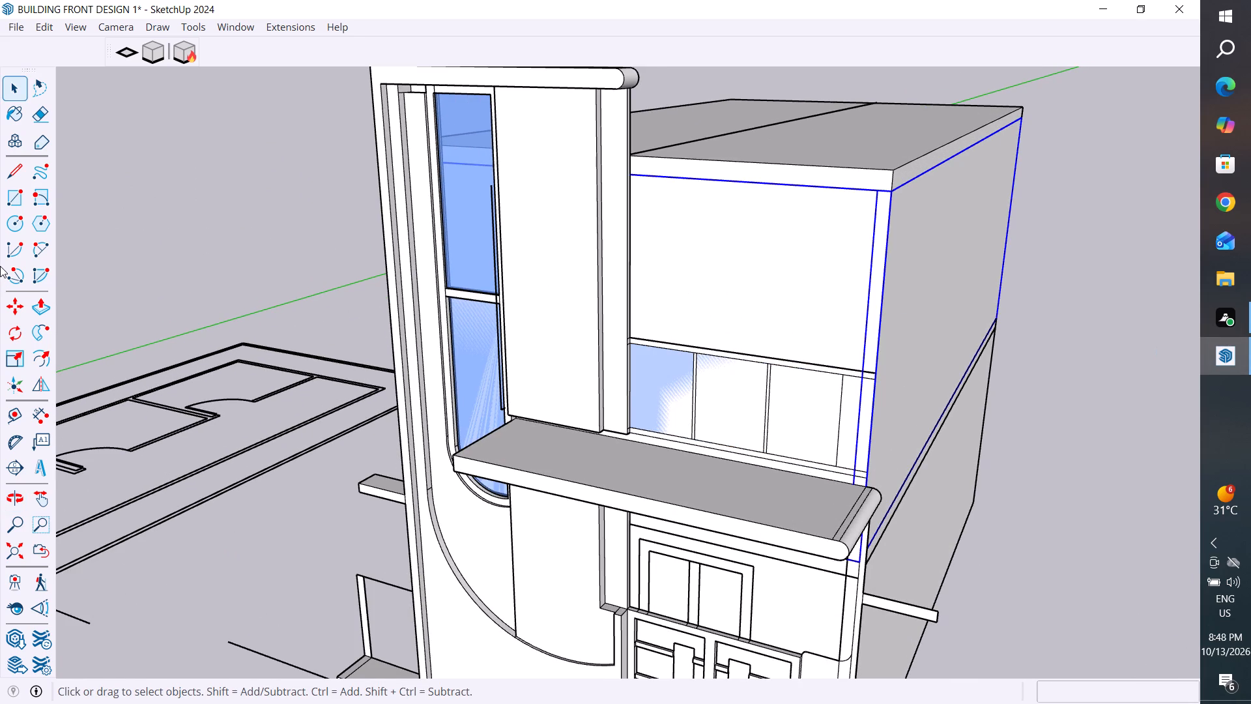
click(17, 192)
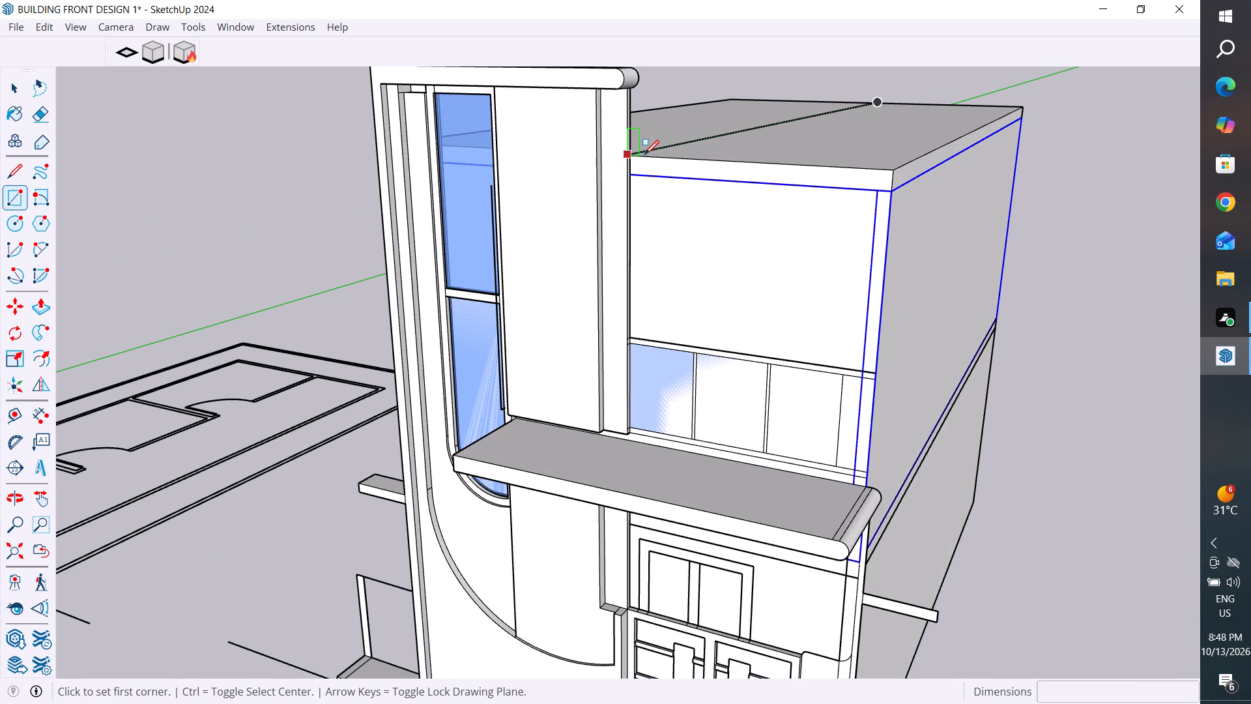
click(630, 158)
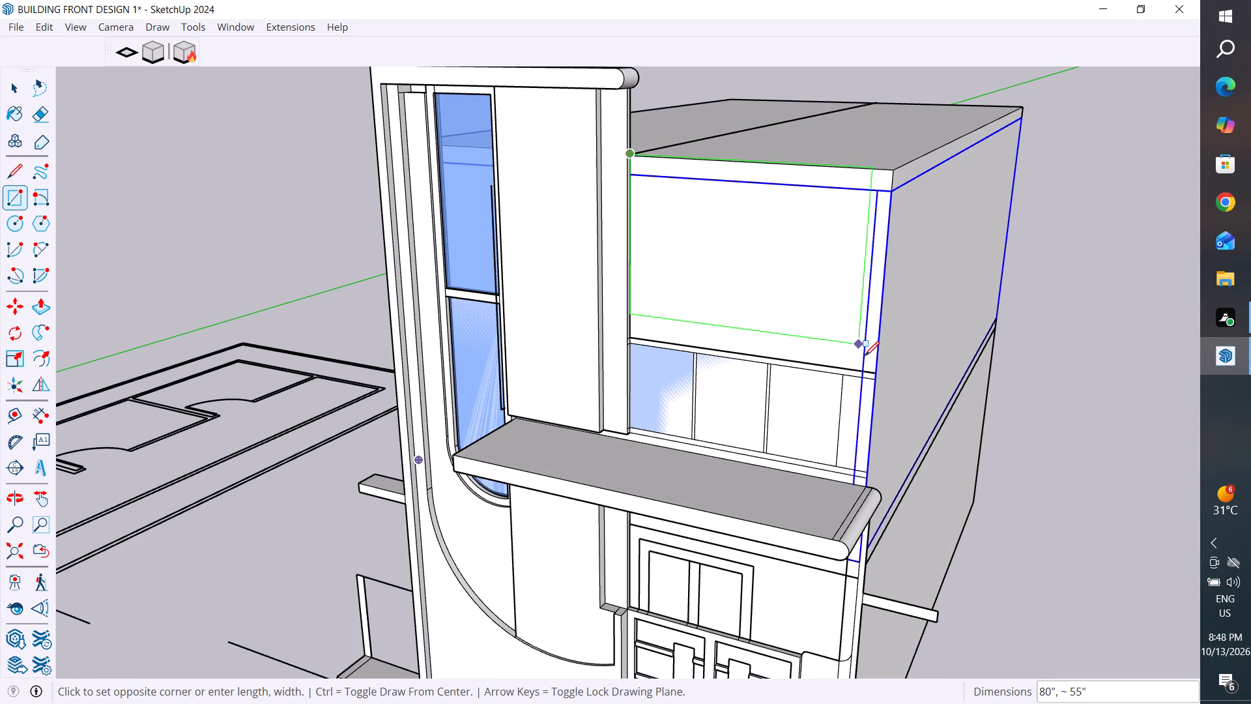
click(878, 374)
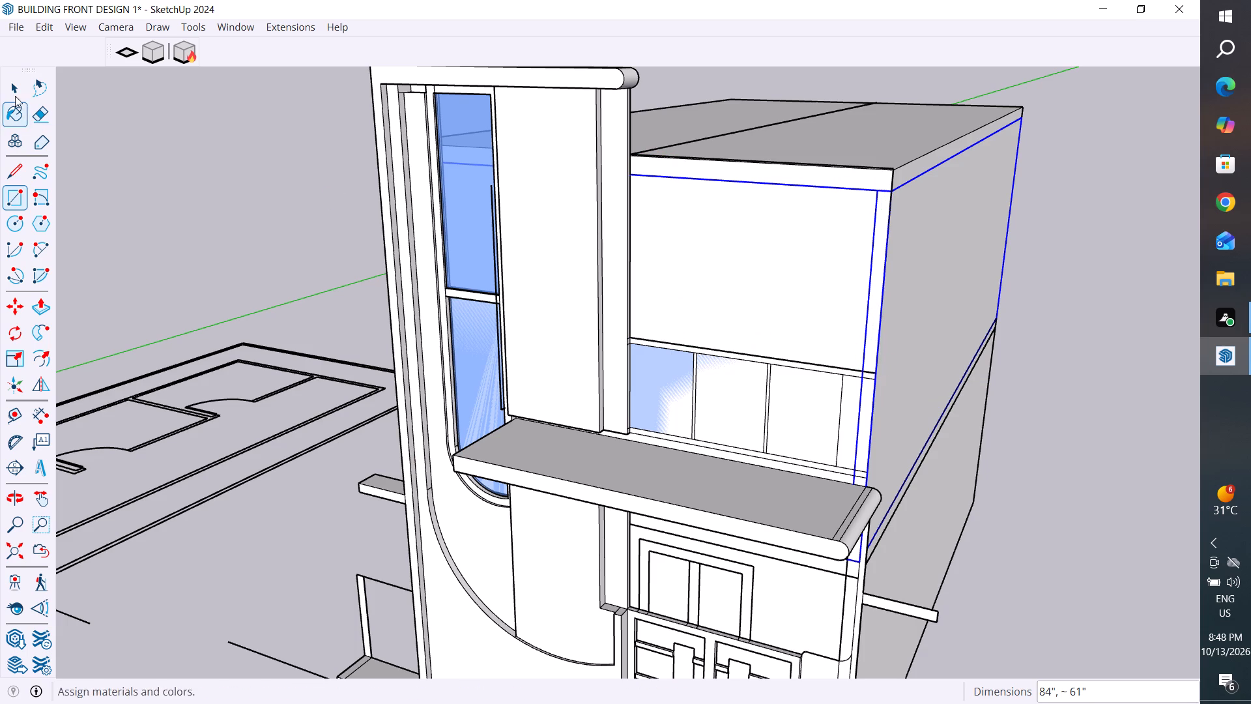
click(9, 87)
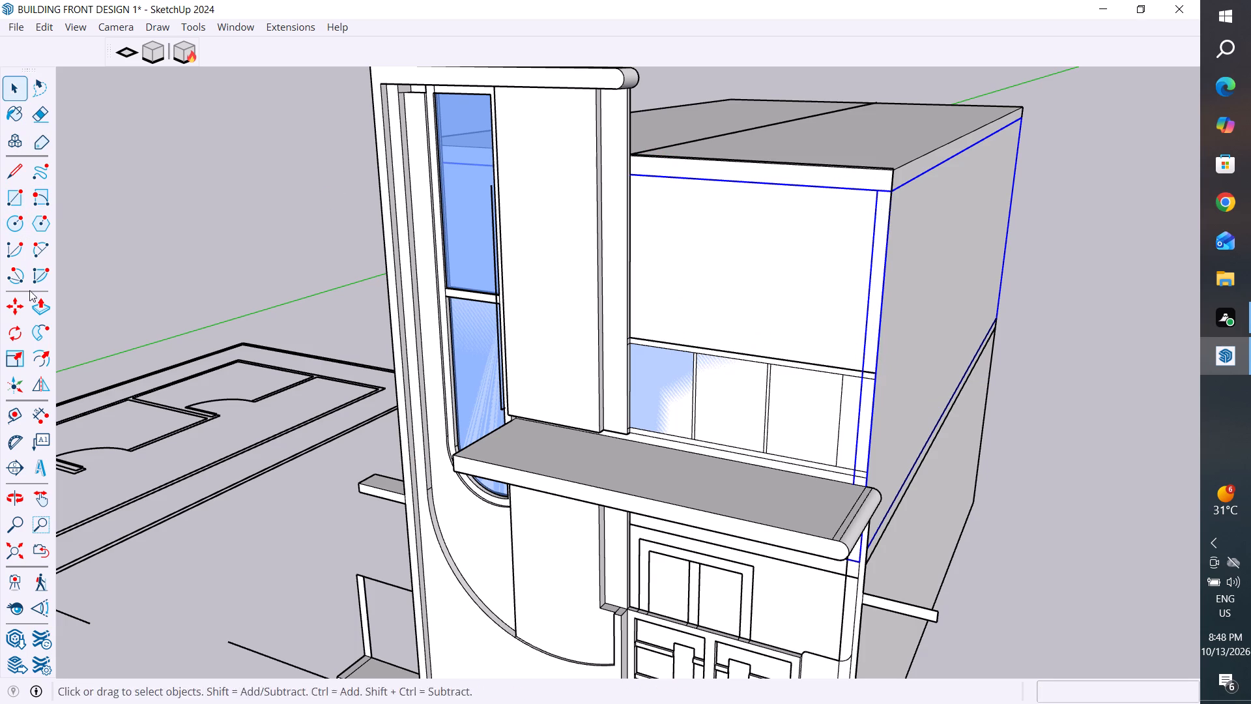
Push/Pull the rectangle above the balcony glazing 336" back to the building's rear face.
click(44, 310)
click(766, 297)
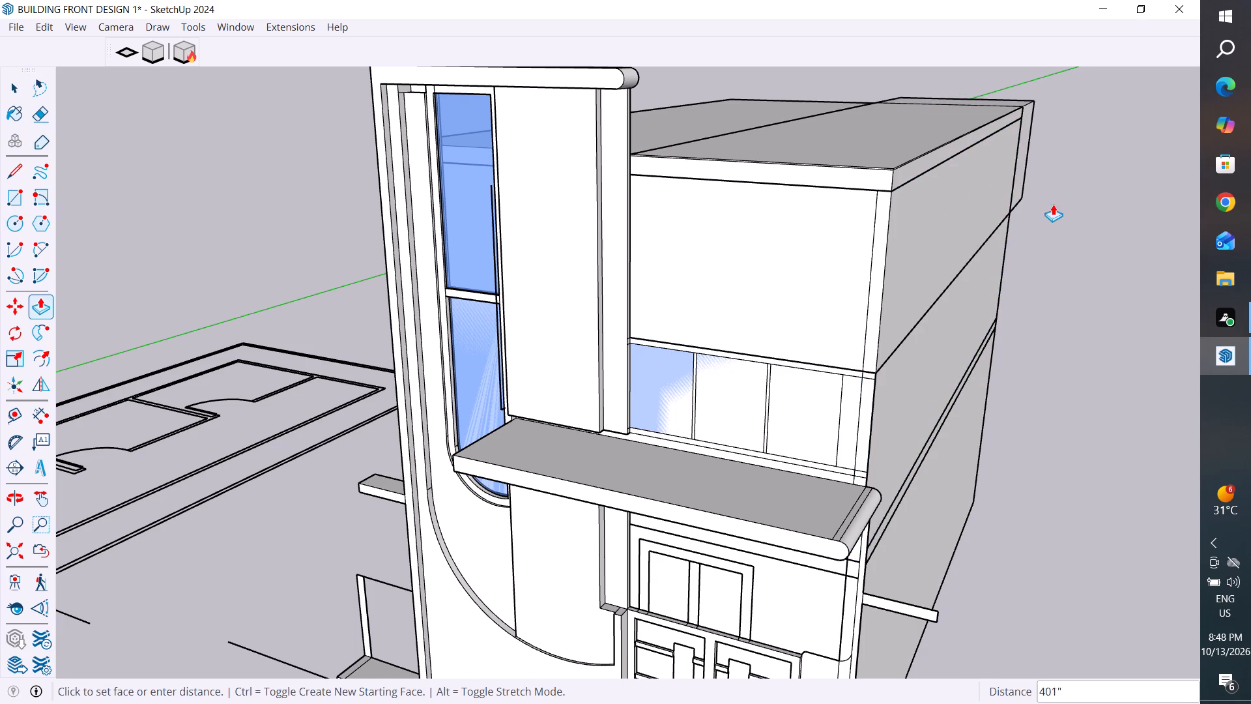
click(1008, 223)
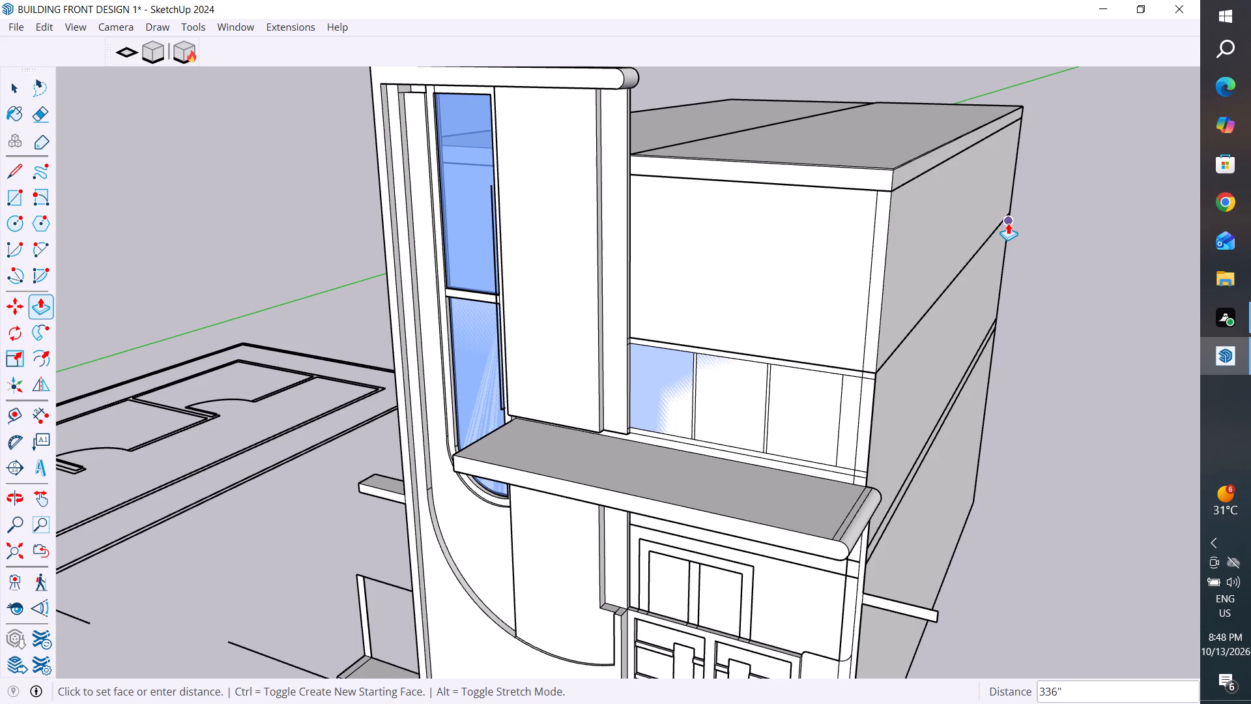
click(8, 93)
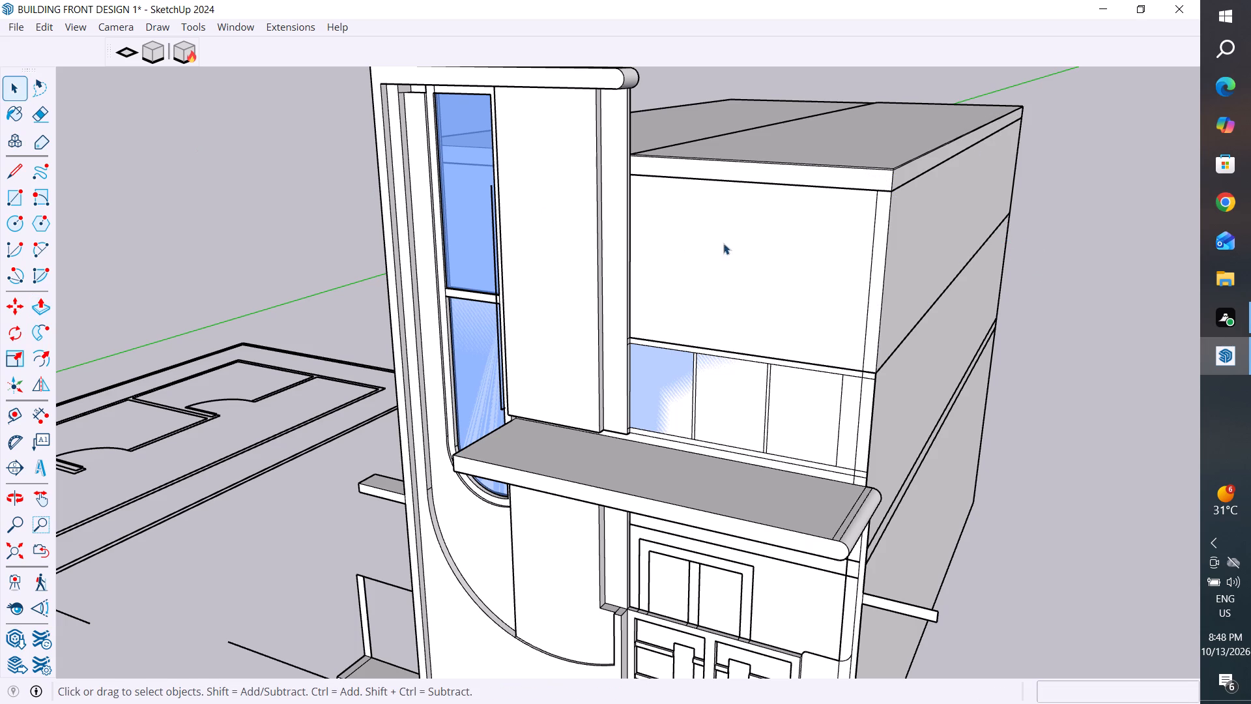
Delete the drawn front face above the balcony glazing.
click(767, 250)
key(Delete)
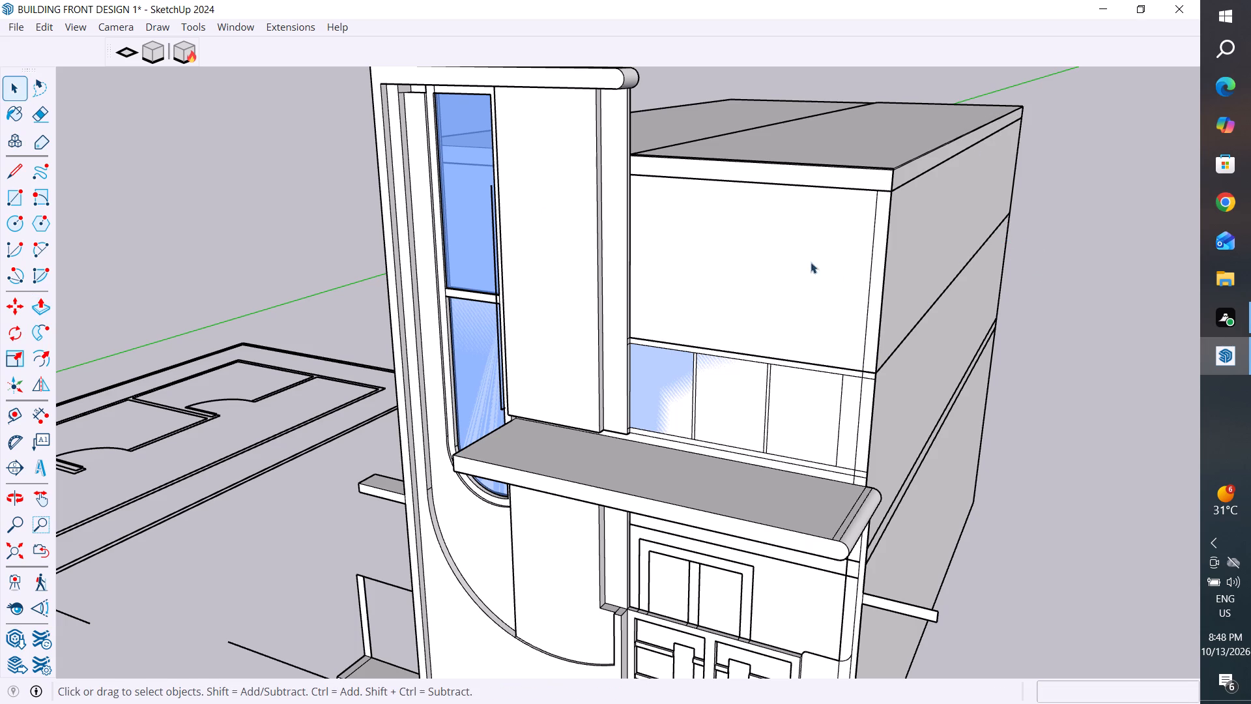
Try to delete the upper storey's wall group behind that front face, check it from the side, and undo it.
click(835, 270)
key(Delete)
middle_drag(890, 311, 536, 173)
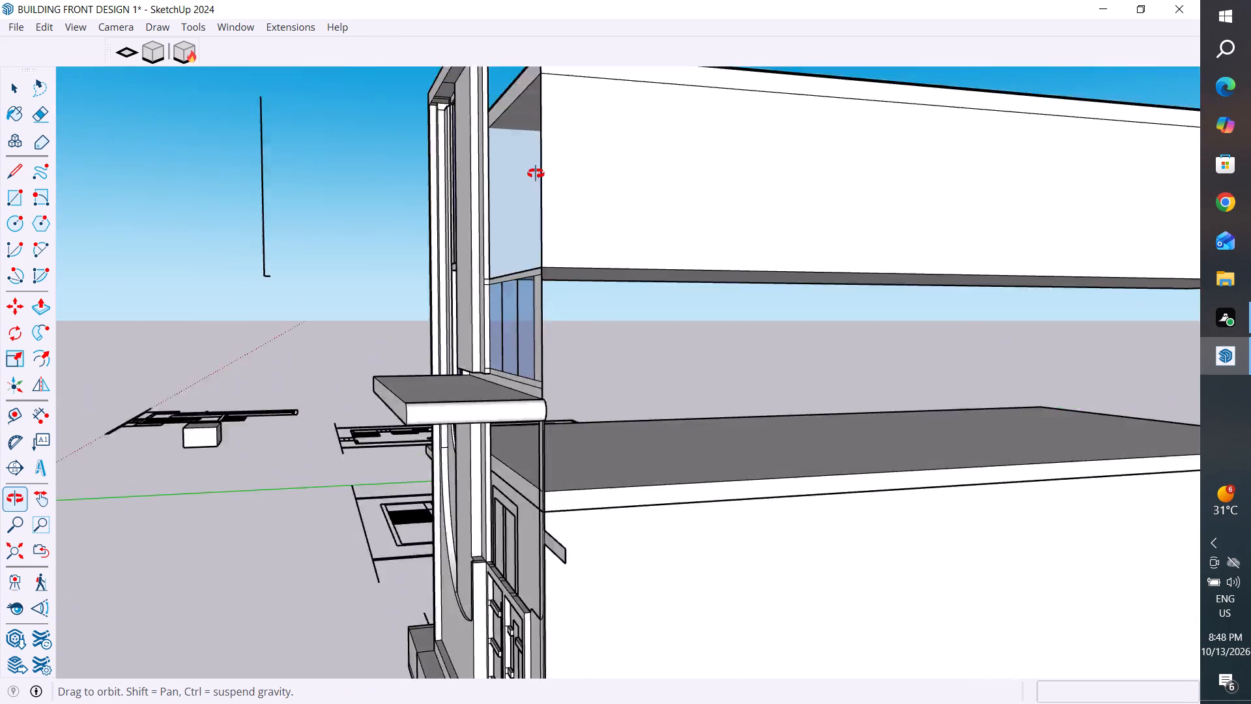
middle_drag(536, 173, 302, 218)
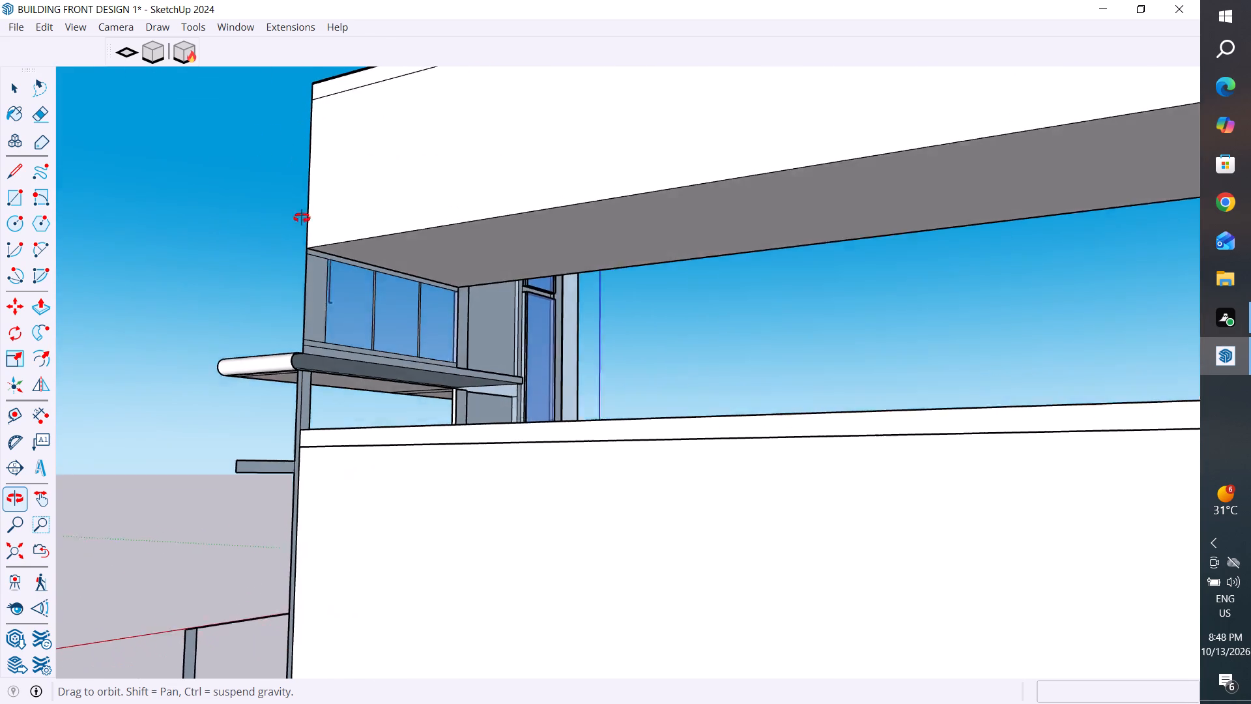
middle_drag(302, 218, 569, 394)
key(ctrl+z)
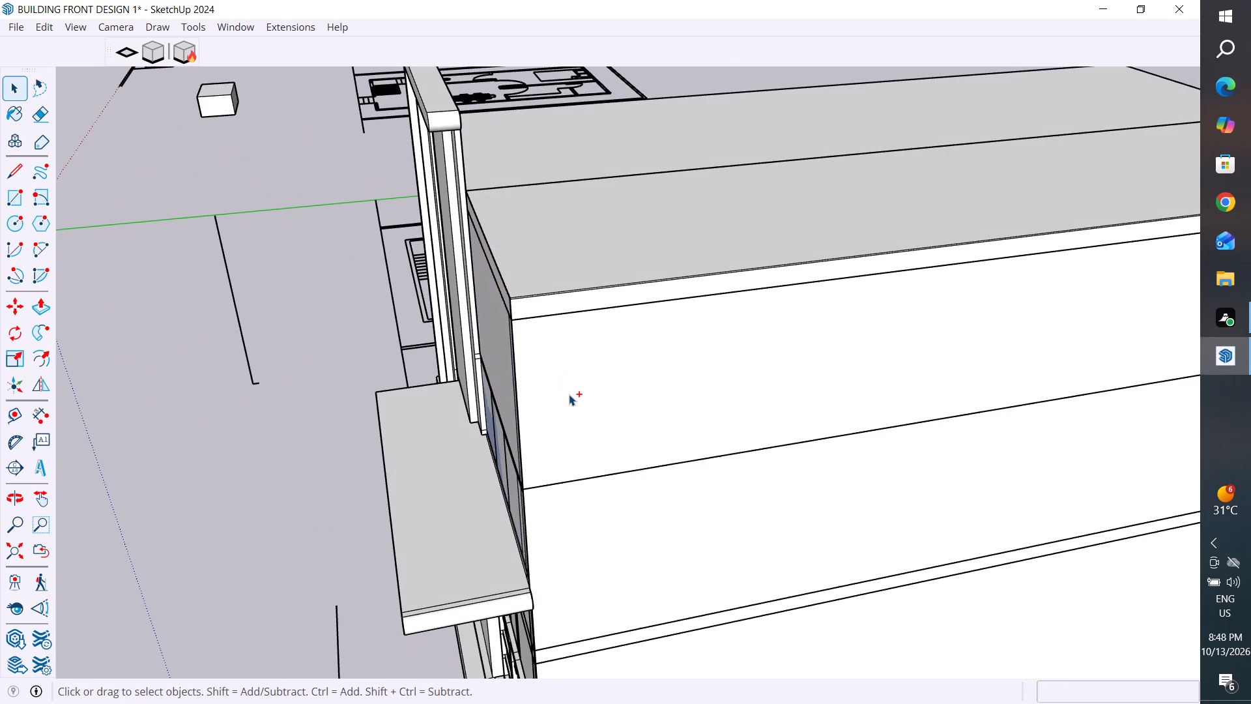
Delete the pushed-back volume's long face on the upper storey's side wall.
scroll(565, 395, down, 5)
middle_drag(708, 411, 180, 368)
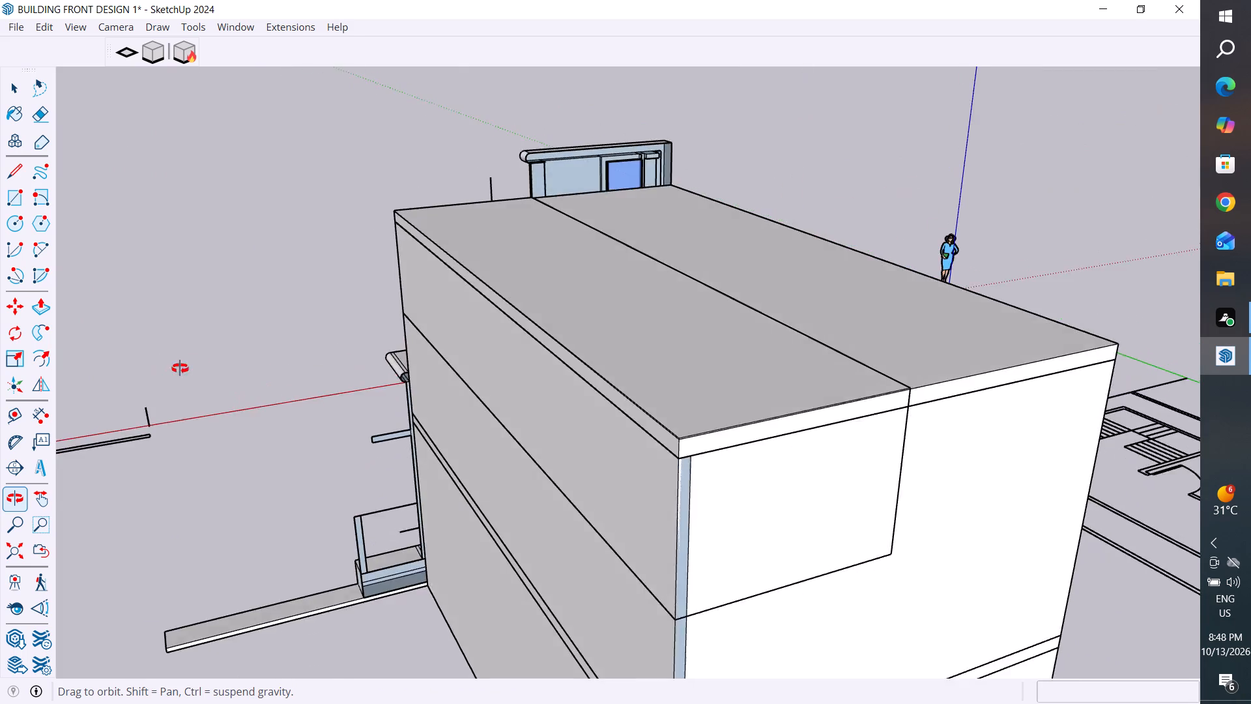
middle_drag(180, 368, 327, 359)
click(571, 353)
key(Delete)
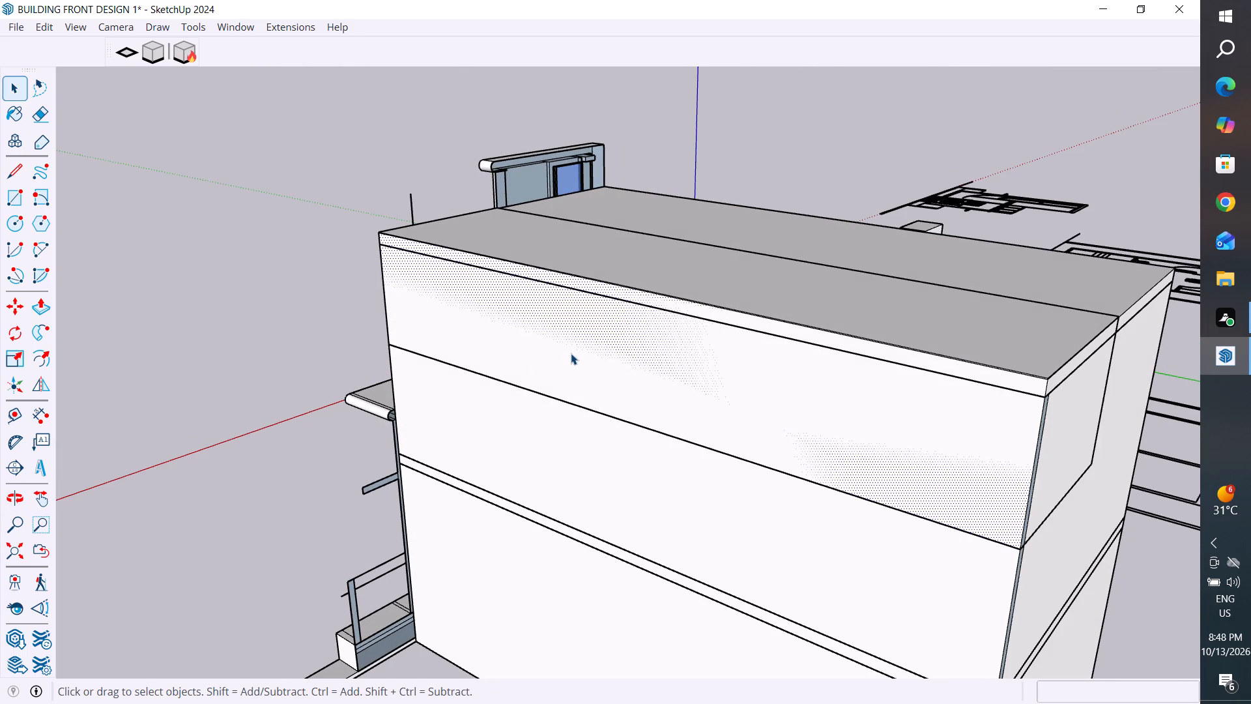
Explode the upper storey's wall group.
click(767, 384)
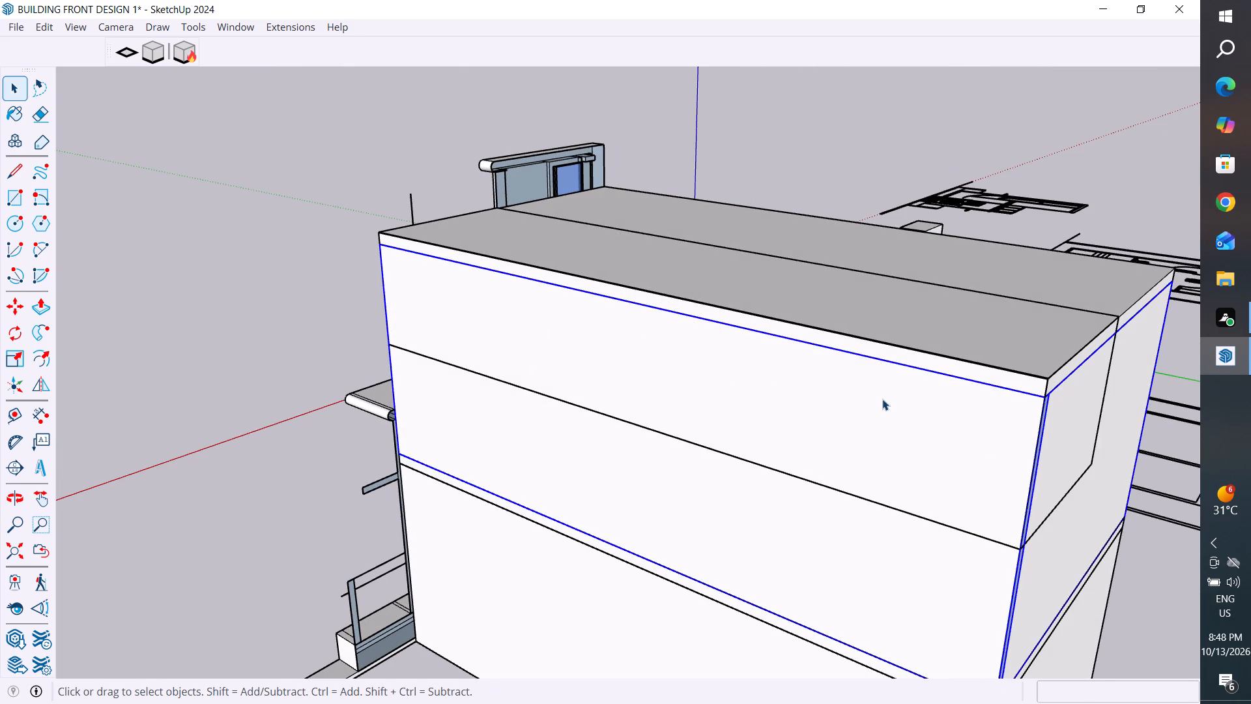
right_click(888, 395)
click(942, 110)
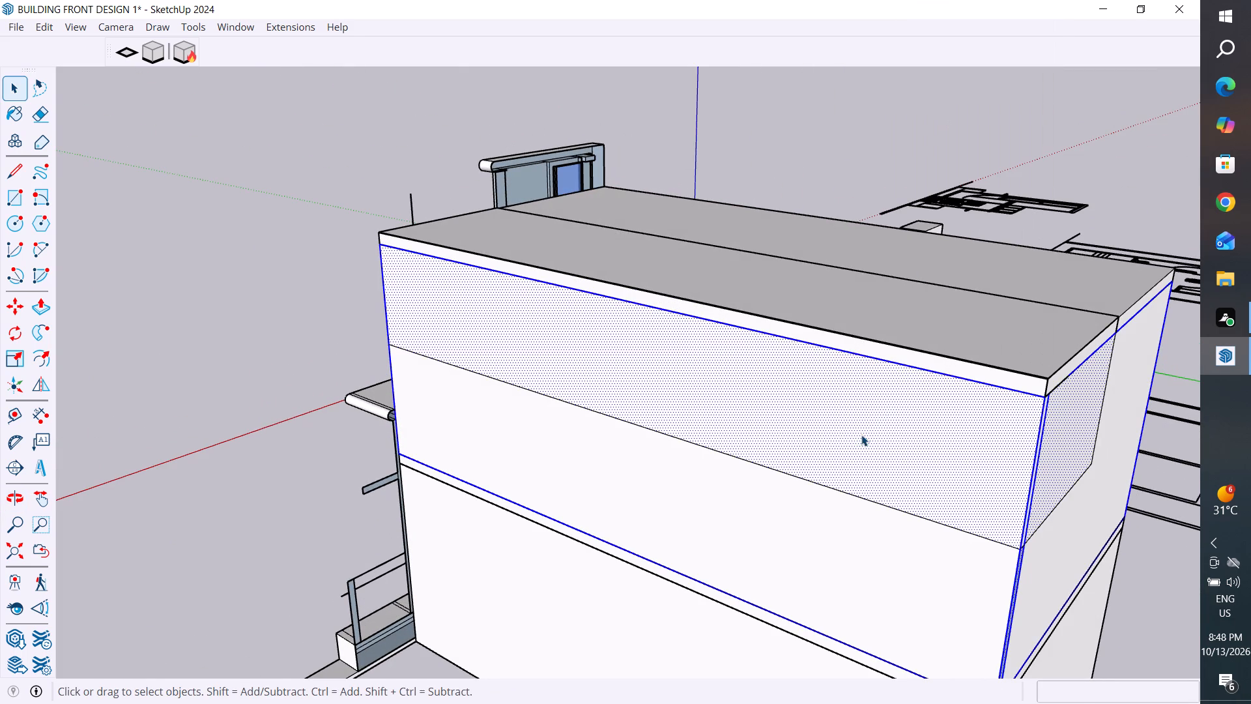
Delete the outer and inner faces of the upper part of the upper storey's side wall.
click(865, 432)
key(Delete)
click(915, 423)
key(Delete)
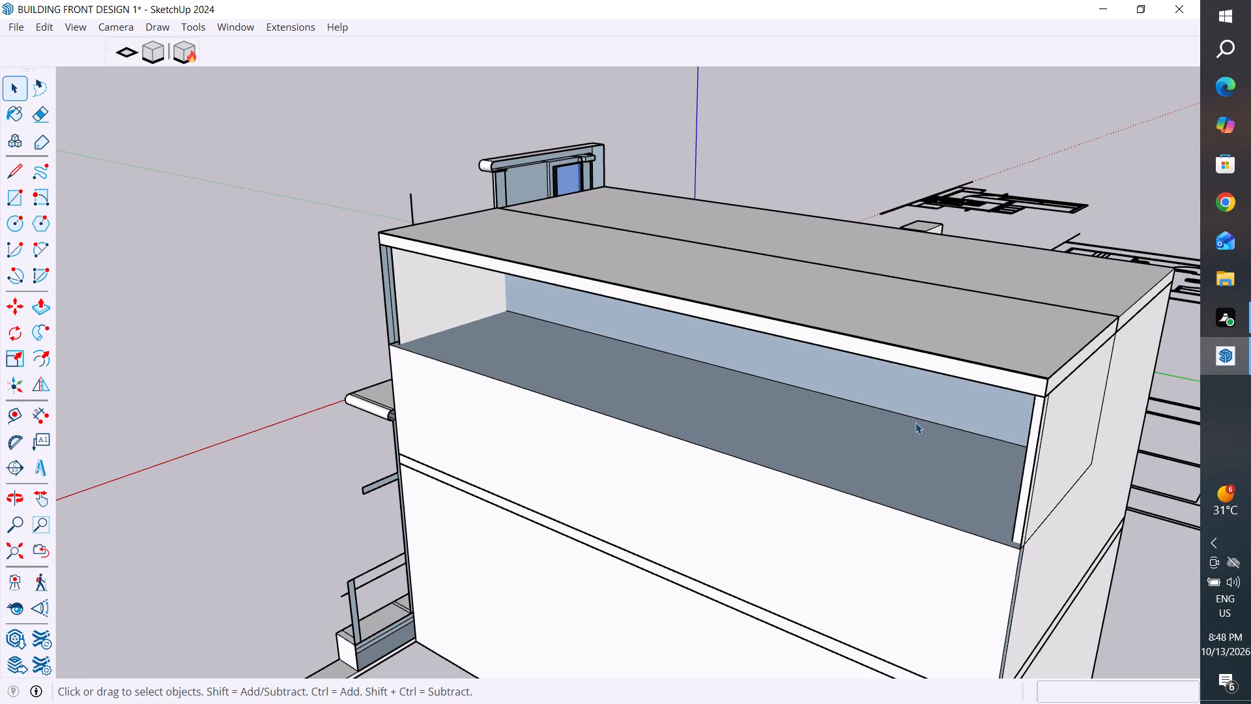
Delete the layered rear wall faces inside the volume's outline beneath the roof slab.
middle_drag(1074, 450, 810, 340)
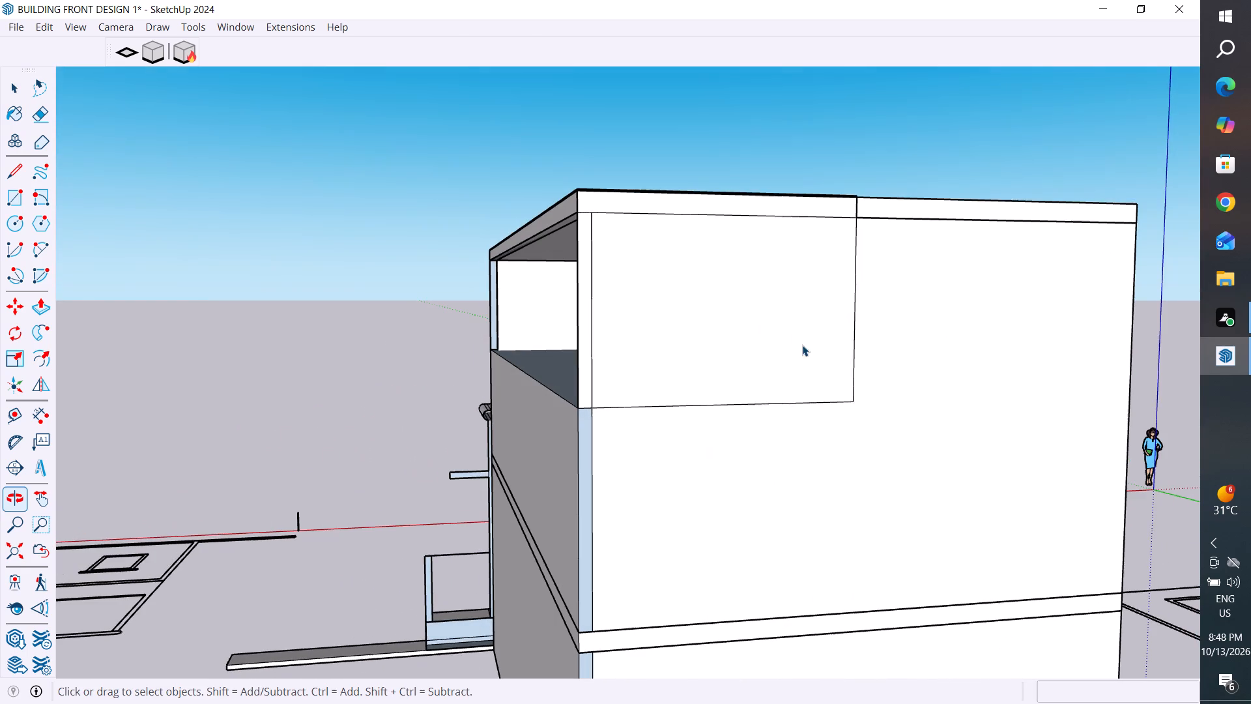
click(802, 345)
key(Delete)
click(742, 314)
key(Delete)
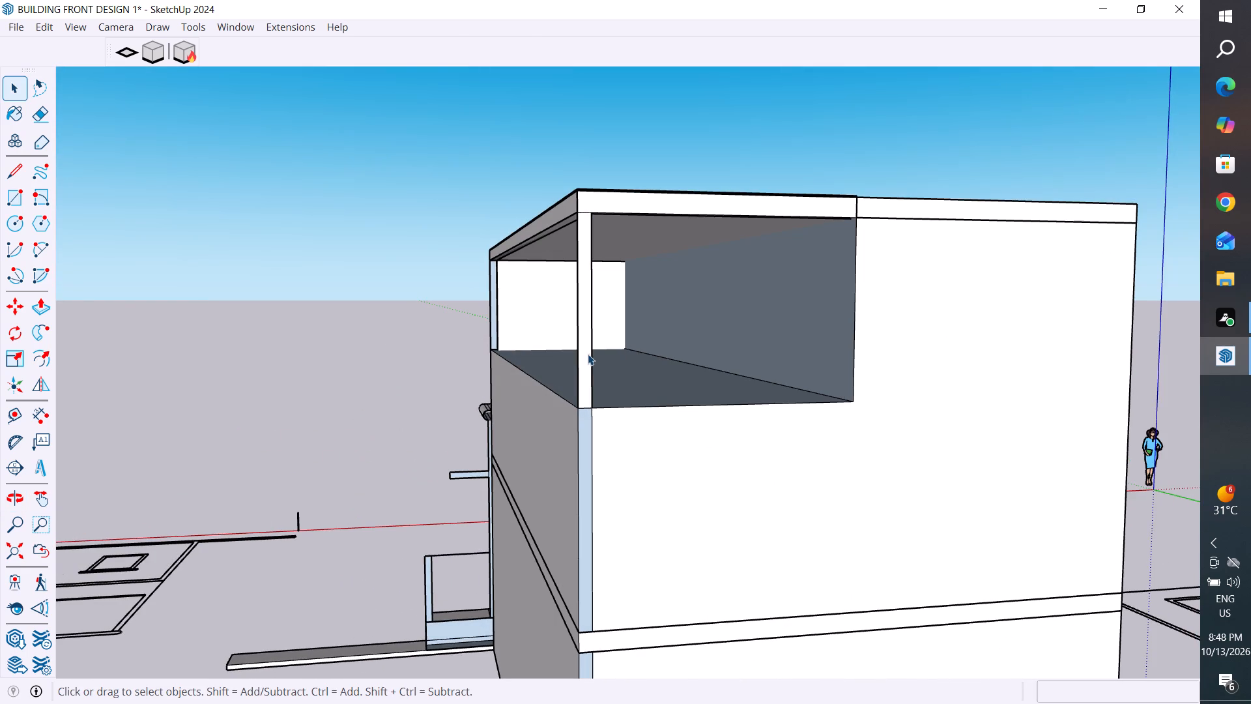
Delete the narrow corner strip at the volume's rear end and its leftover vertical edges.
click(588, 354)
key(Delete)
click(592, 325)
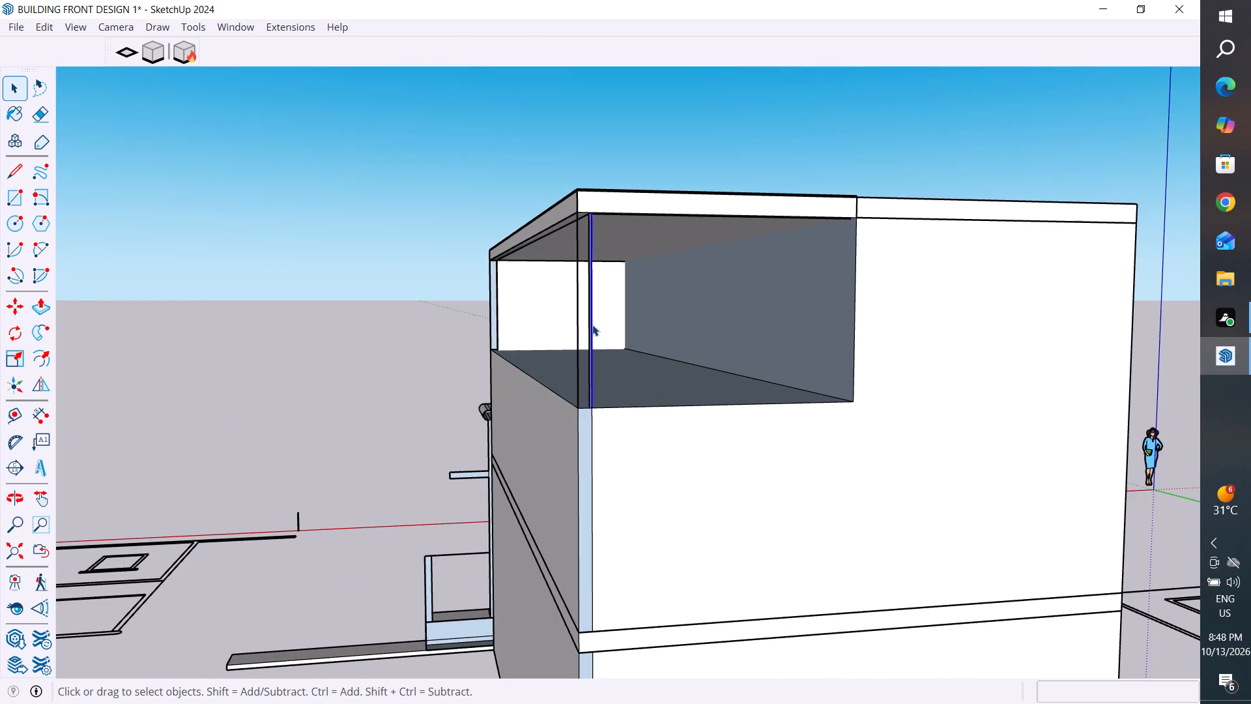
key(Delete)
click(589, 323)
key(Delete)
click(579, 317)
key(Delete)
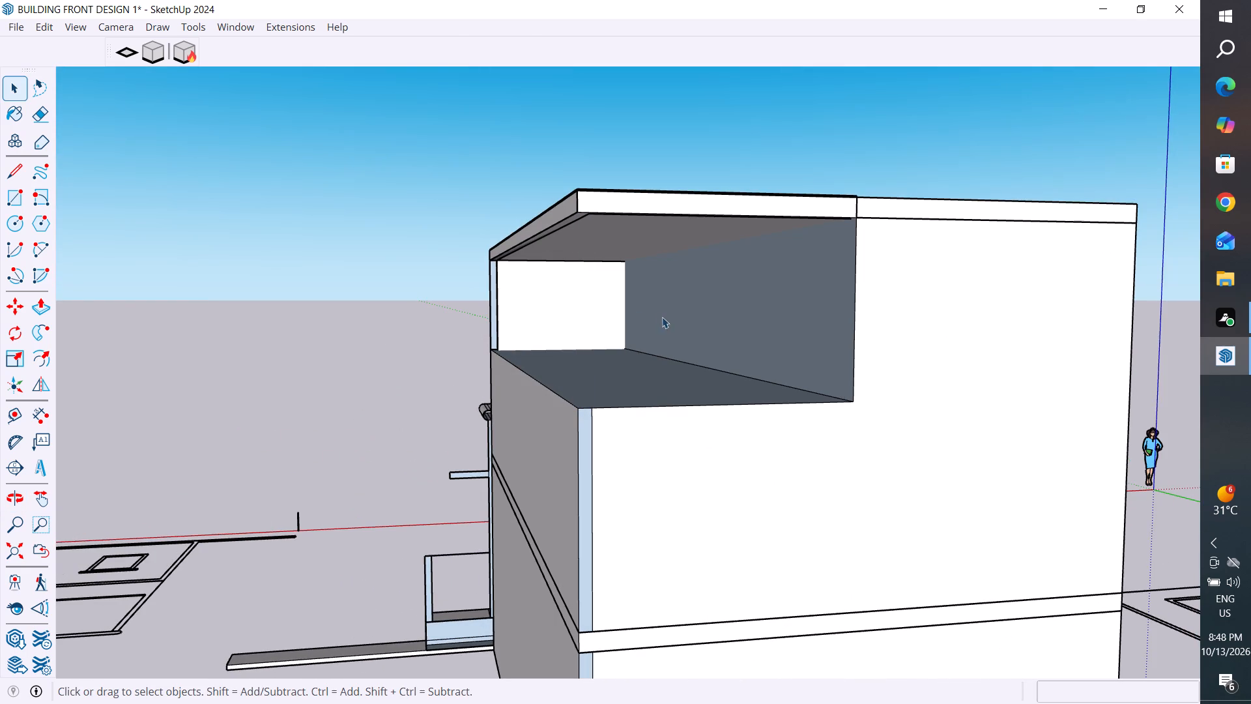
Delete the remaining wall faces above the balcony glazing on the front.
middle_drag(626, 349, 1250, 371)
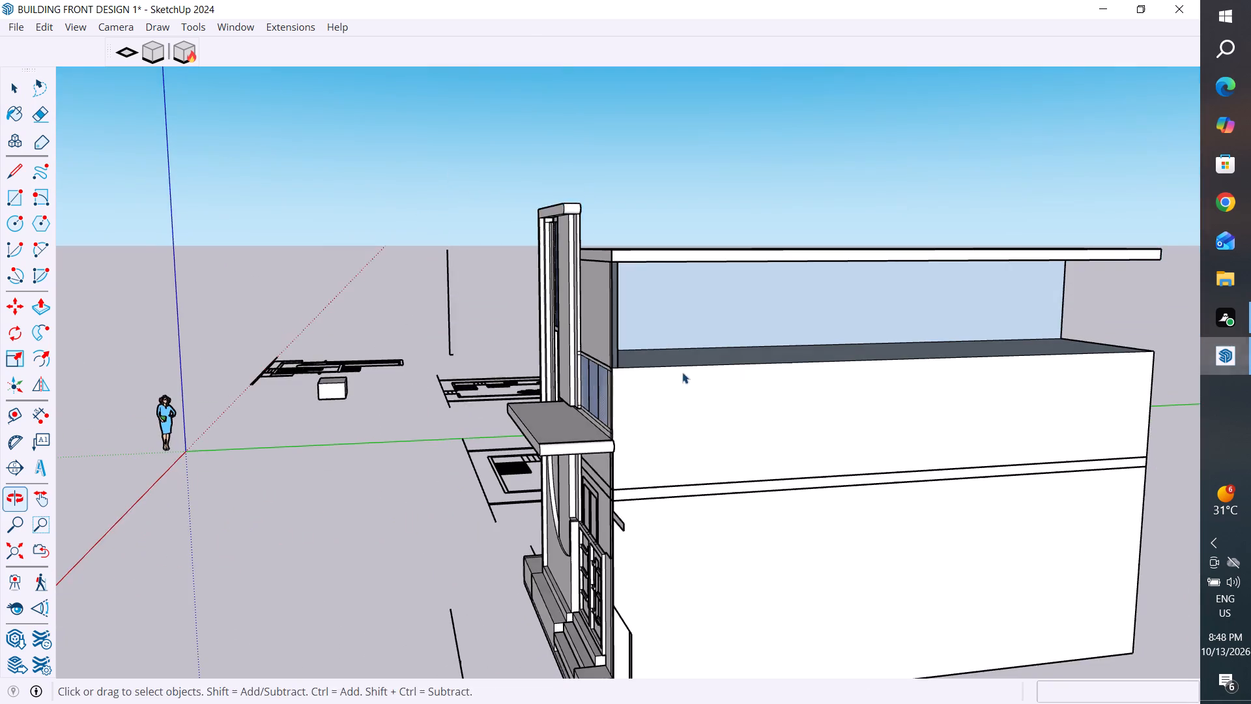
middle_drag(582, 385, 869, 410)
click(941, 322)
key(Delete)
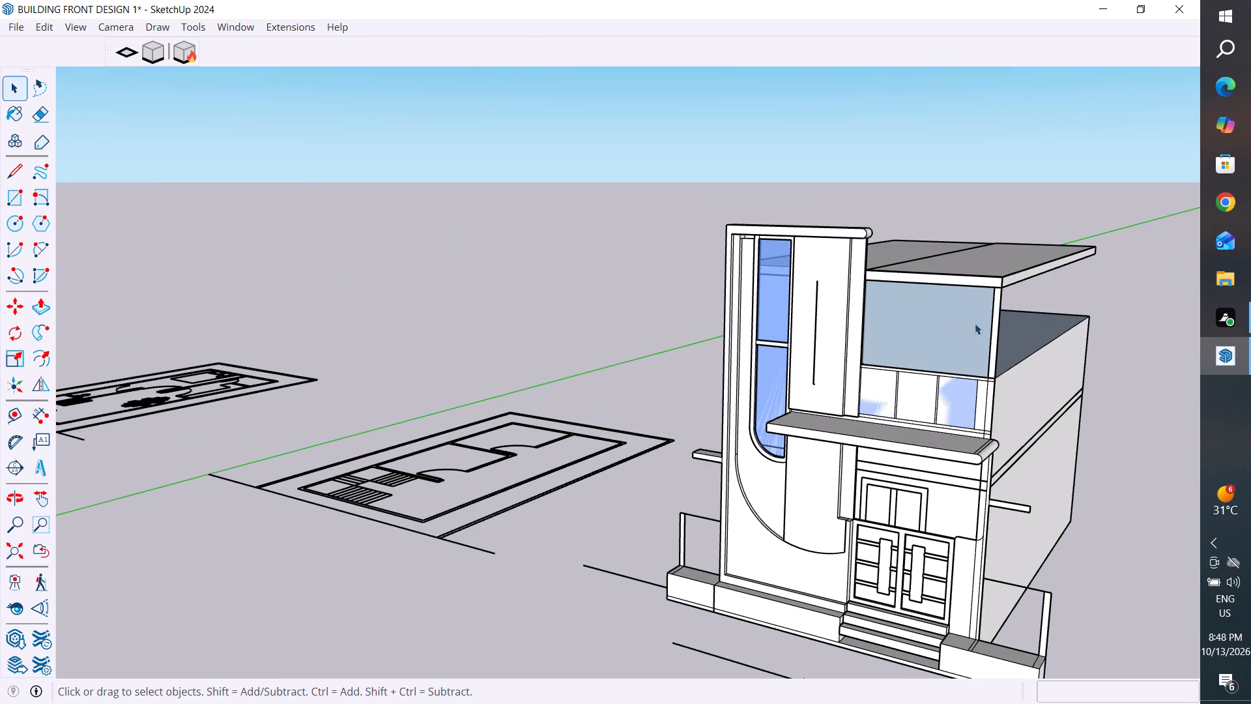
click(975, 323)
key(Delete)
Delete the narrow front corner strip above the glazing and its leftover vertical edges.
click(994, 321)
key(Delete)
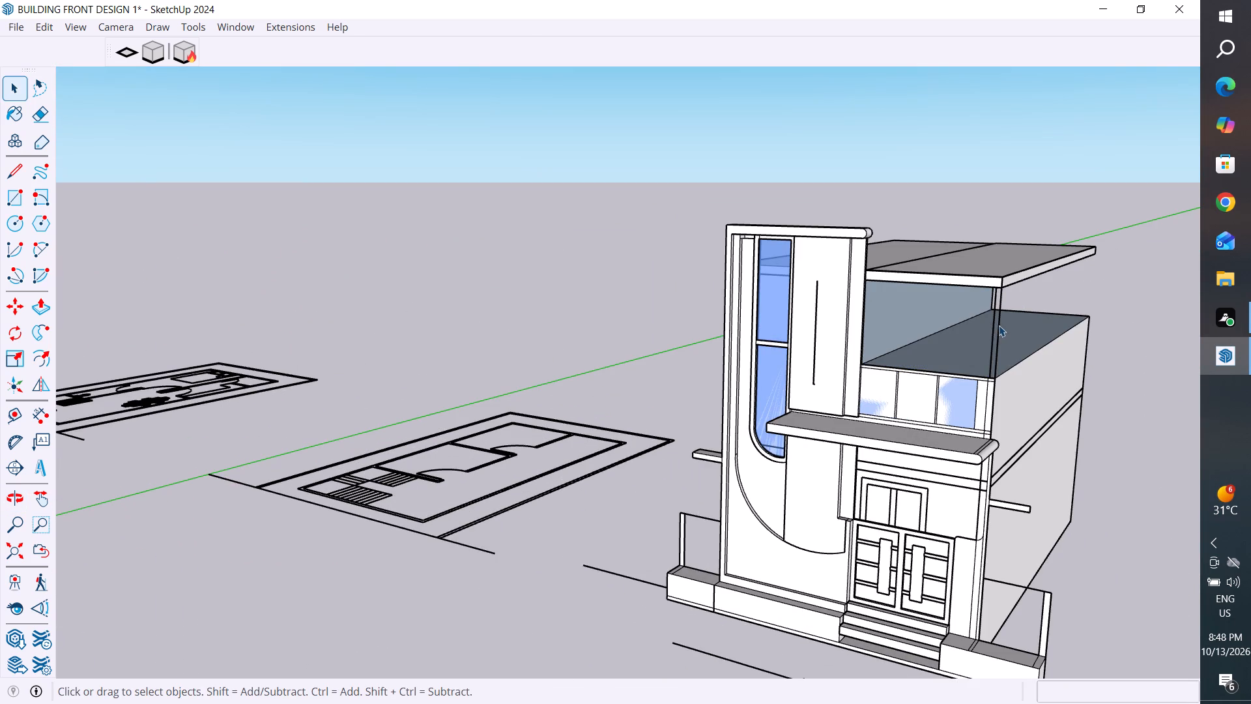
click(999, 325)
key(Delete)
click(994, 324)
key(Delete)
Delete the stray vertical line in front of the front elevation tower.
scroll(798, 353, down, 3)
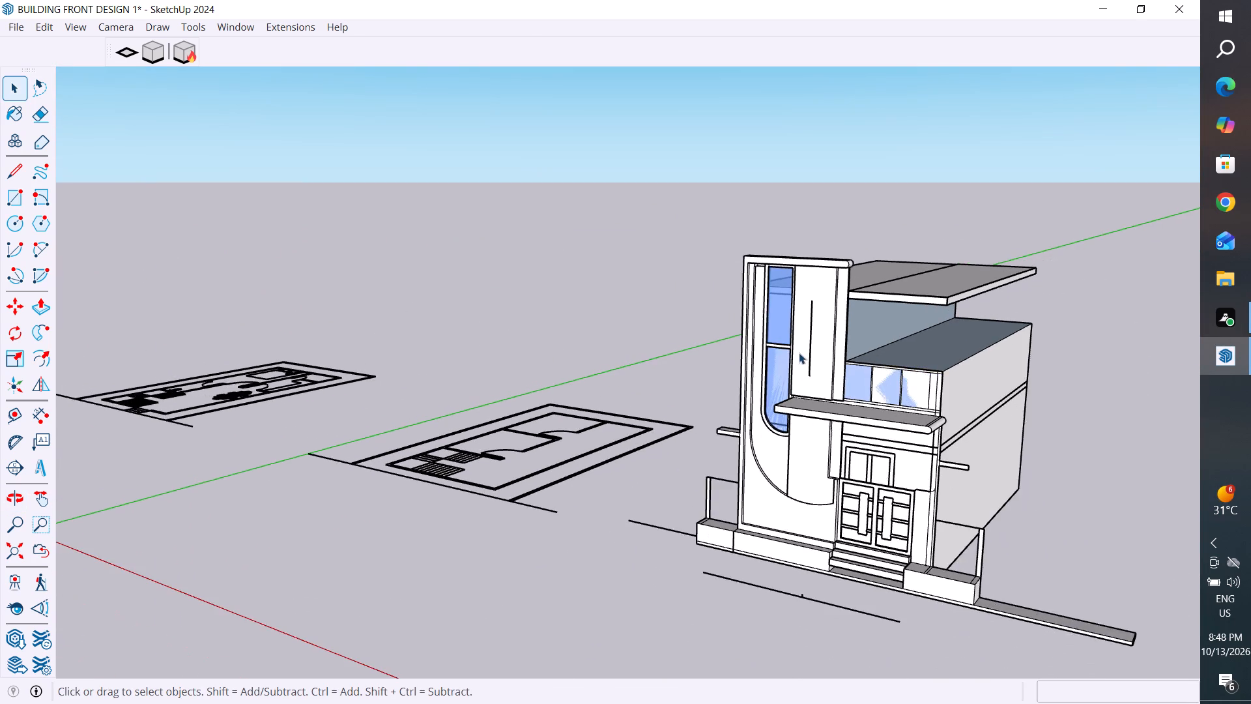
scroll(810, 358, up, 4)
click(810, 358)
key(Delete)
Delete the volume's loose top face on the roof strip above the balcony side.
scroll(810, 358, down, 6)
middle_drag(812, 359, 863, 375)
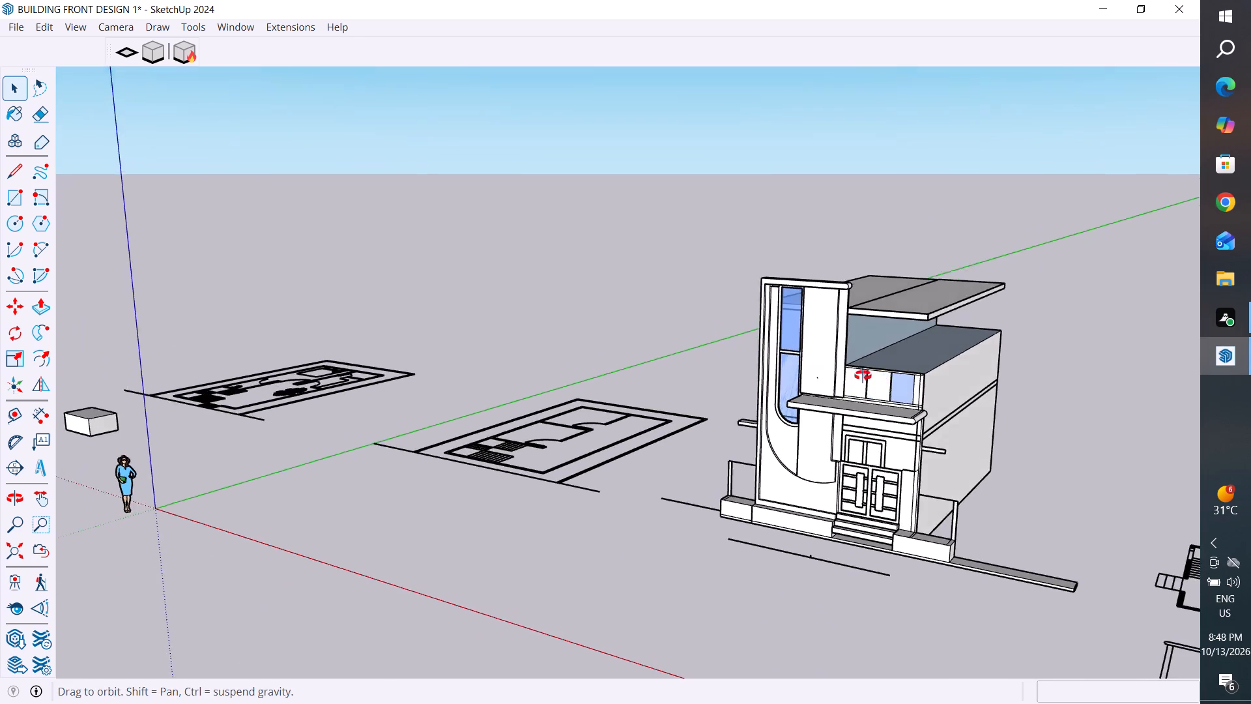
middle_drag(863, 375, 961, 517)
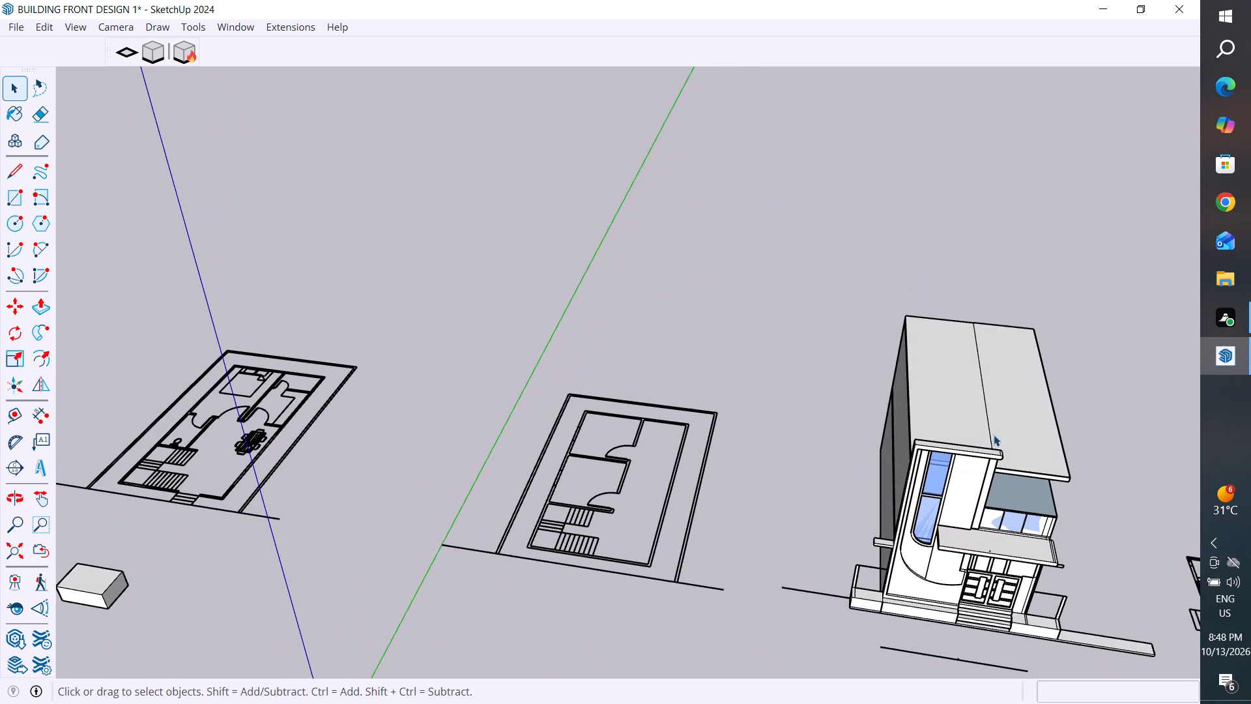
click(1015, 428)
key(Delete)
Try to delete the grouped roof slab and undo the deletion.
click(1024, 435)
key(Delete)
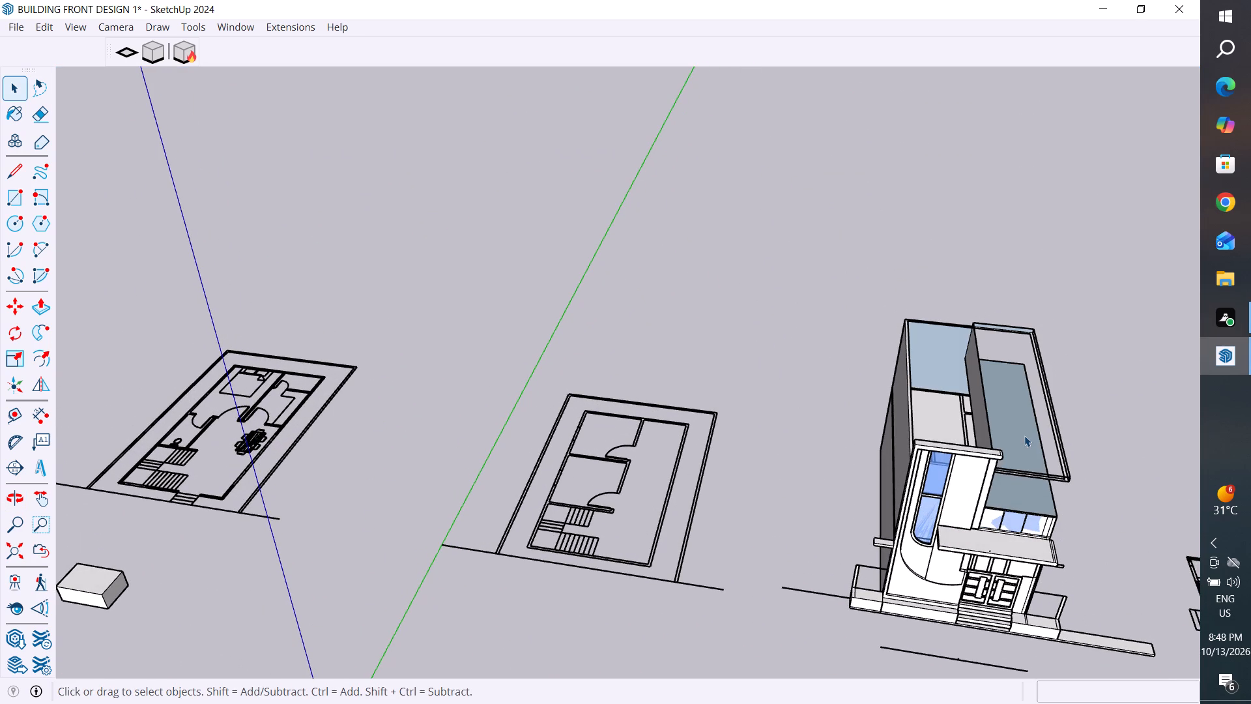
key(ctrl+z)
Explode the upper roof slab group.
scroll(1082, 402, up, 1)
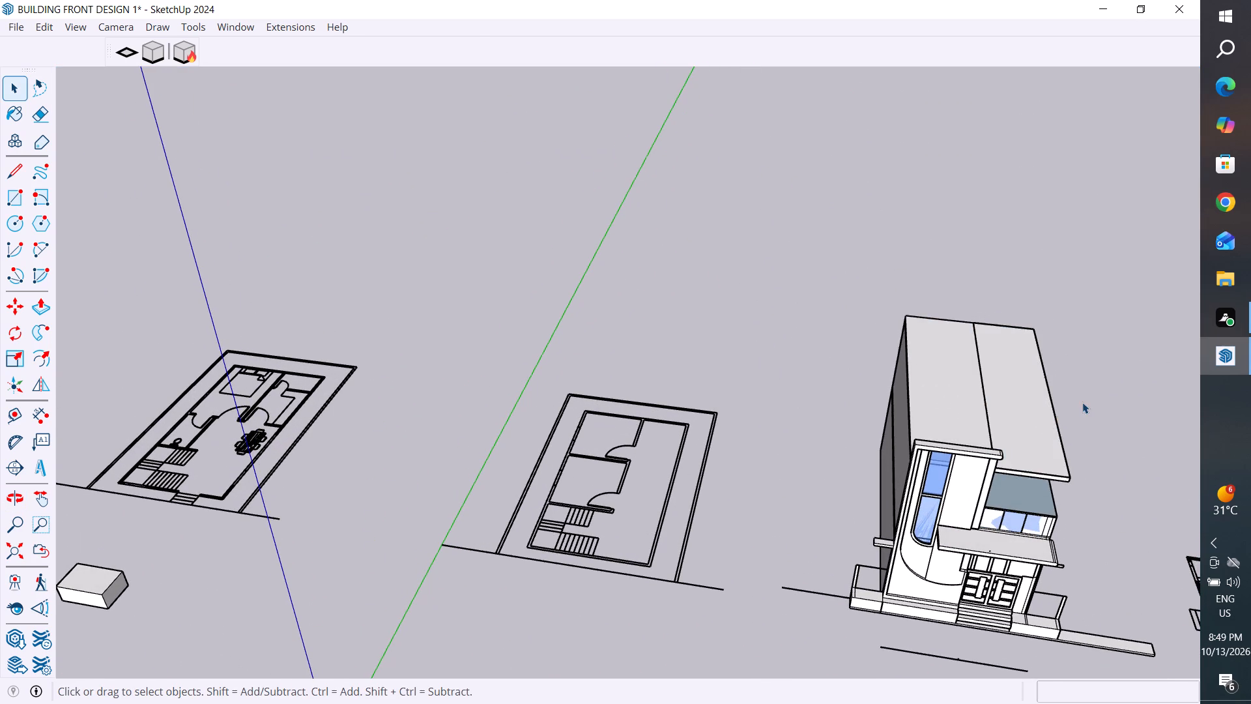
scroll(1082, 402, up, 3)
middle_drag(1075, 475, 882, 344)
scroll(1074, 476, up, 1)
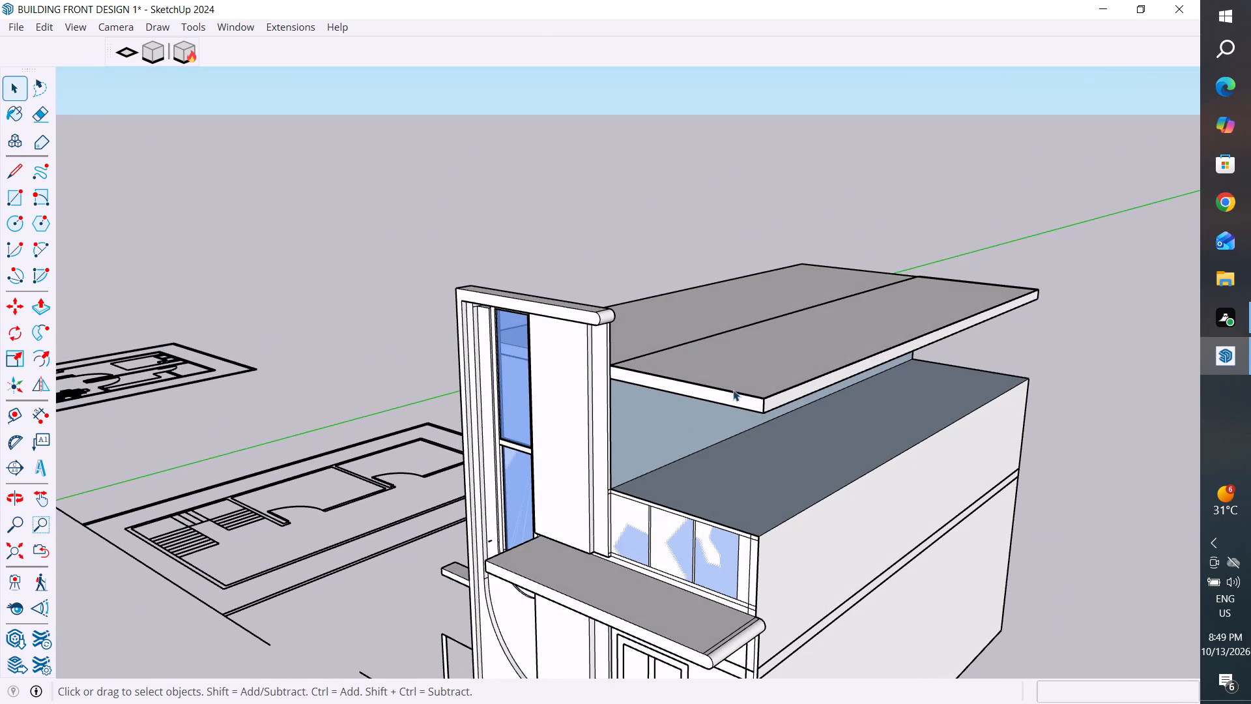
click(733, 398)
scroll(733, 398, up, 1)
right_click(733, 398)
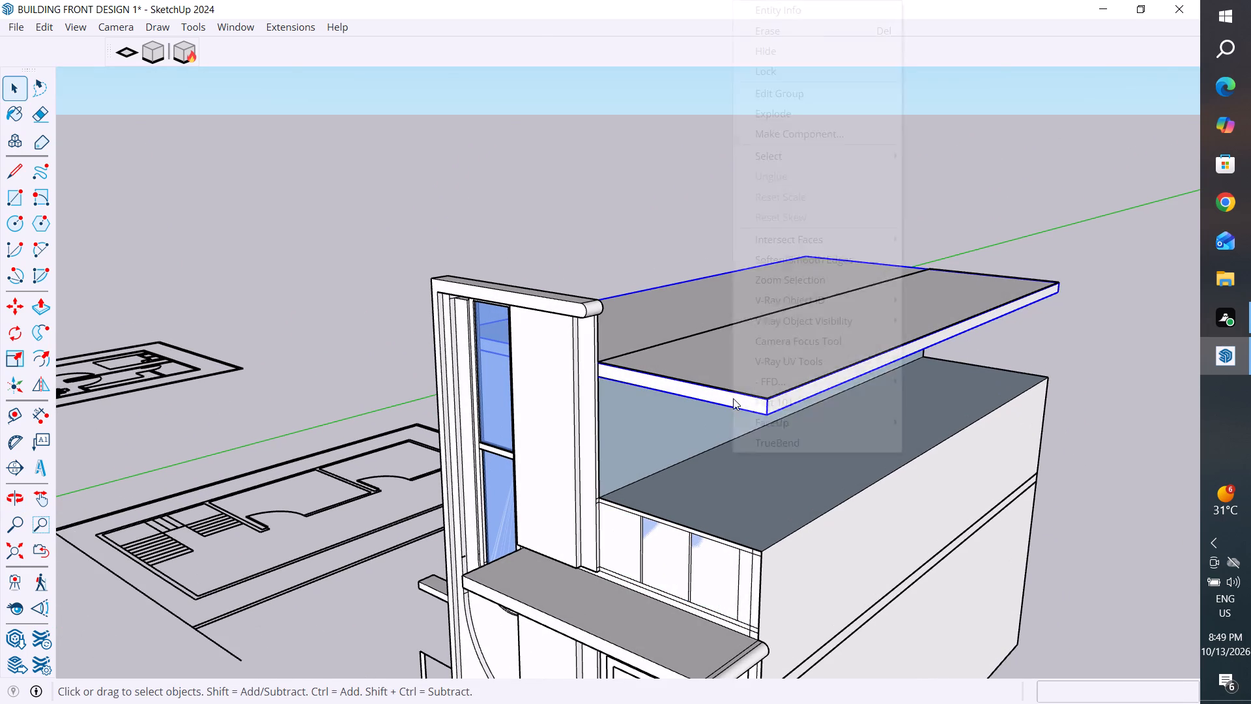
click(787, 115)
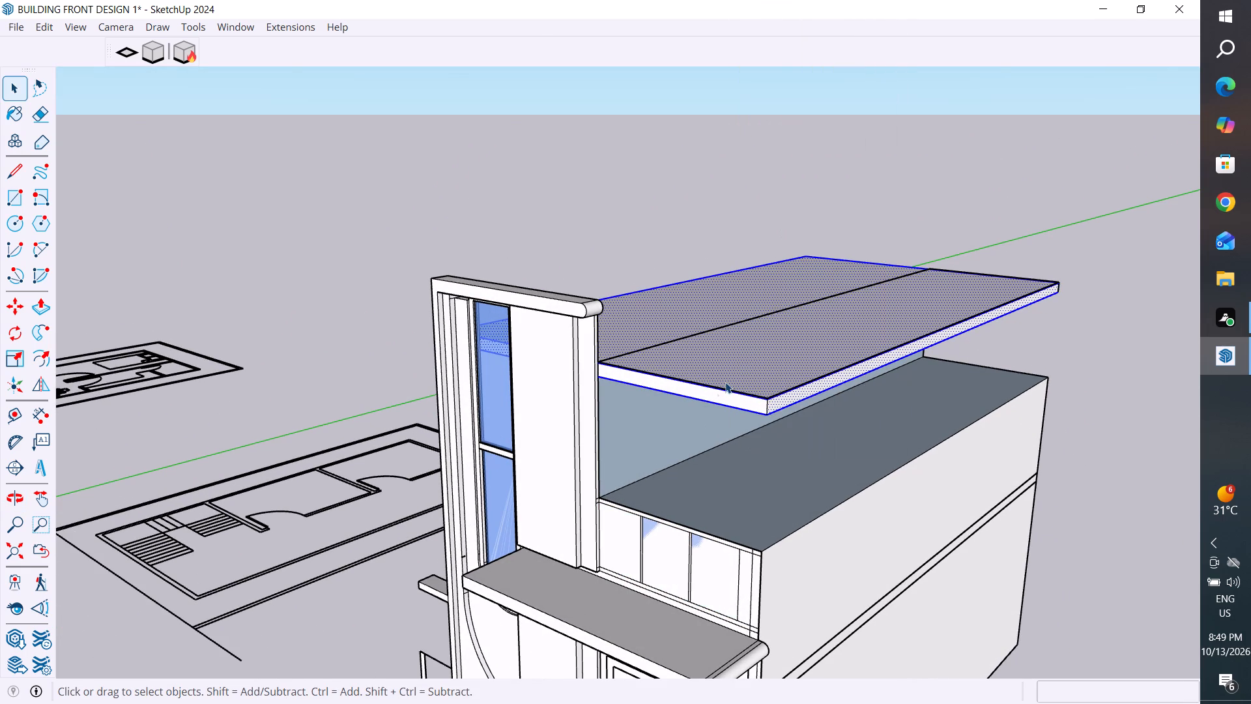
Delete the roof slab's front edge face above the balcony glazing.
click(736, 401)
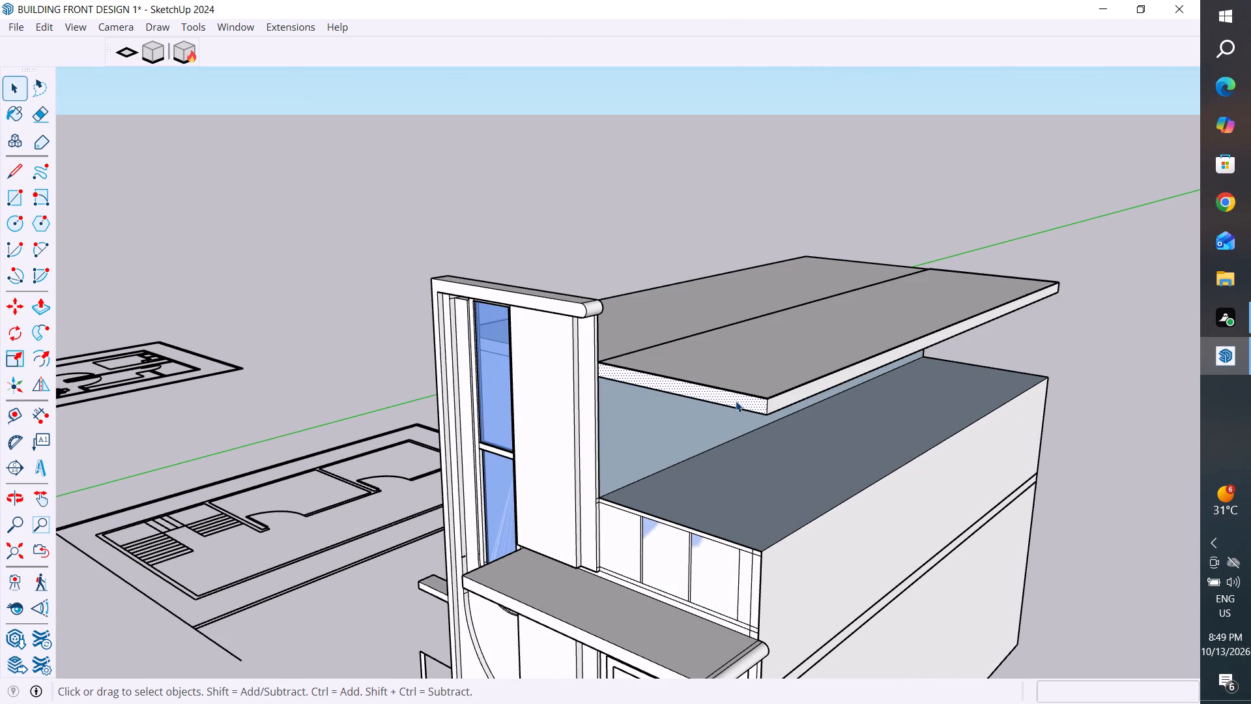
key(Delete)
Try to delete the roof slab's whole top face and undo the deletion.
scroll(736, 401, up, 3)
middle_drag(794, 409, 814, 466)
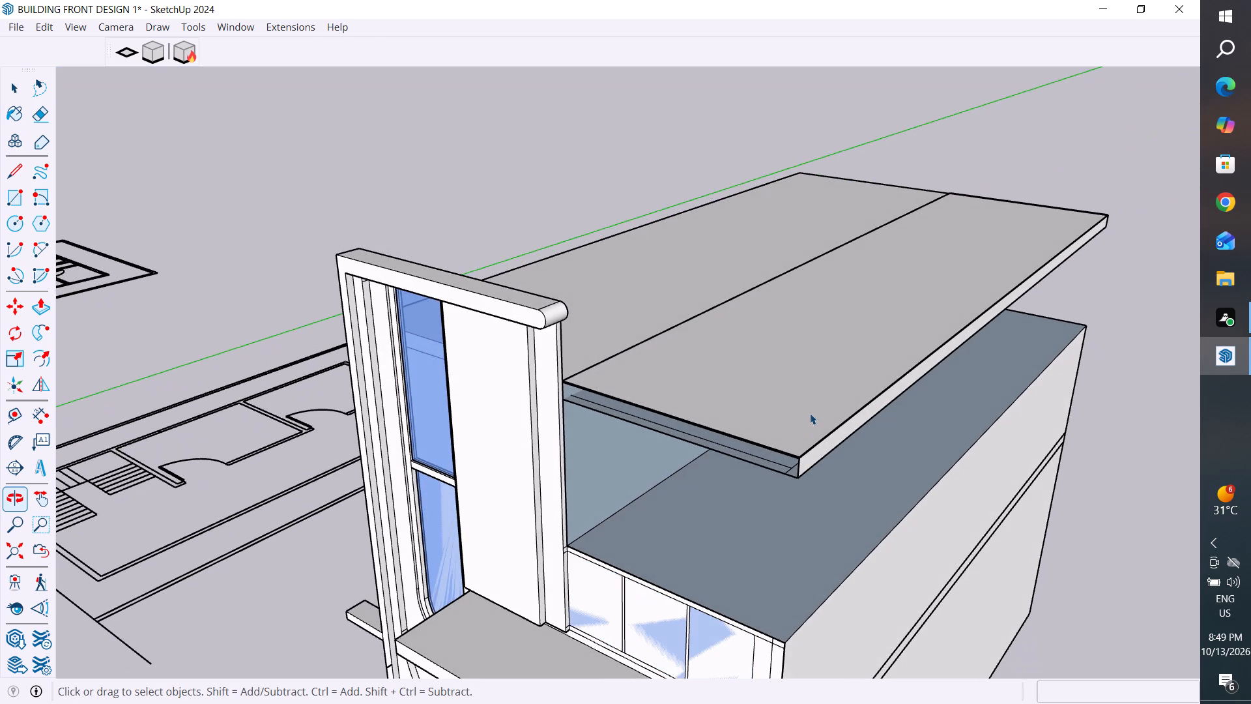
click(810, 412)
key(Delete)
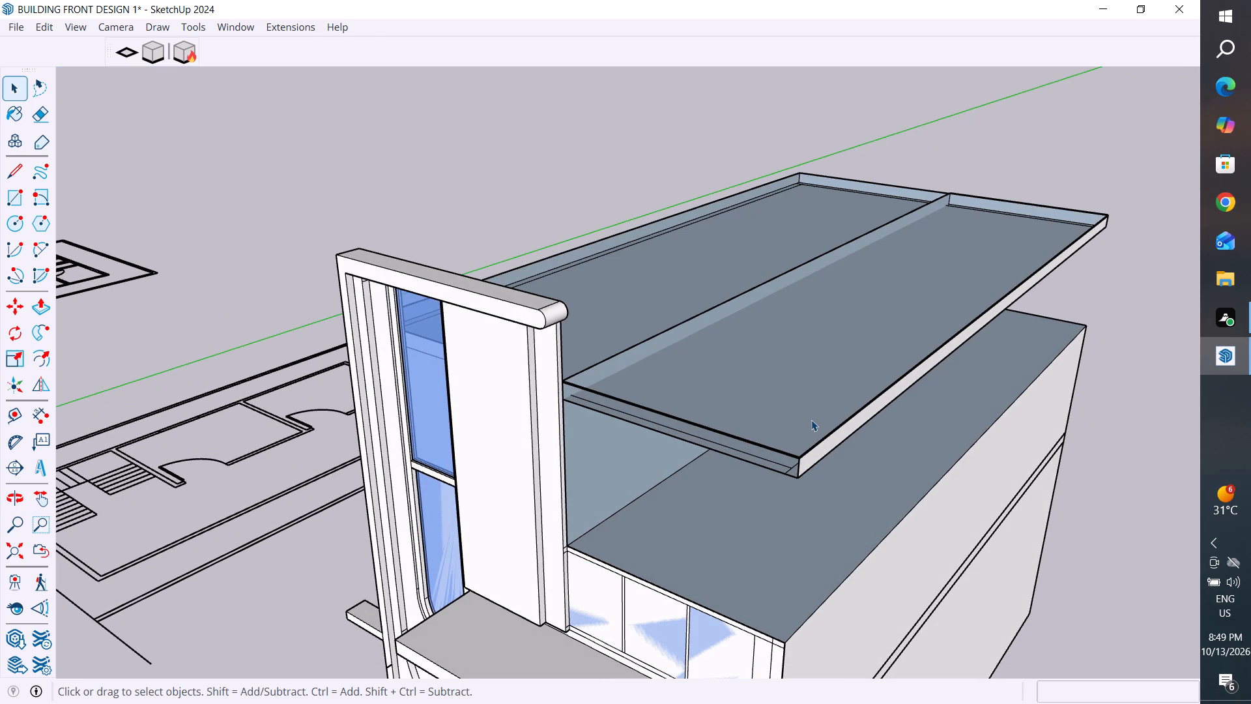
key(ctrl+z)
Draw an 84" by 336" rectangle over the roof's balcony-side strip, from the dividing line's rear end to the front corner.
click(809, 405)
middle_drag(816, 413, 860, 493)
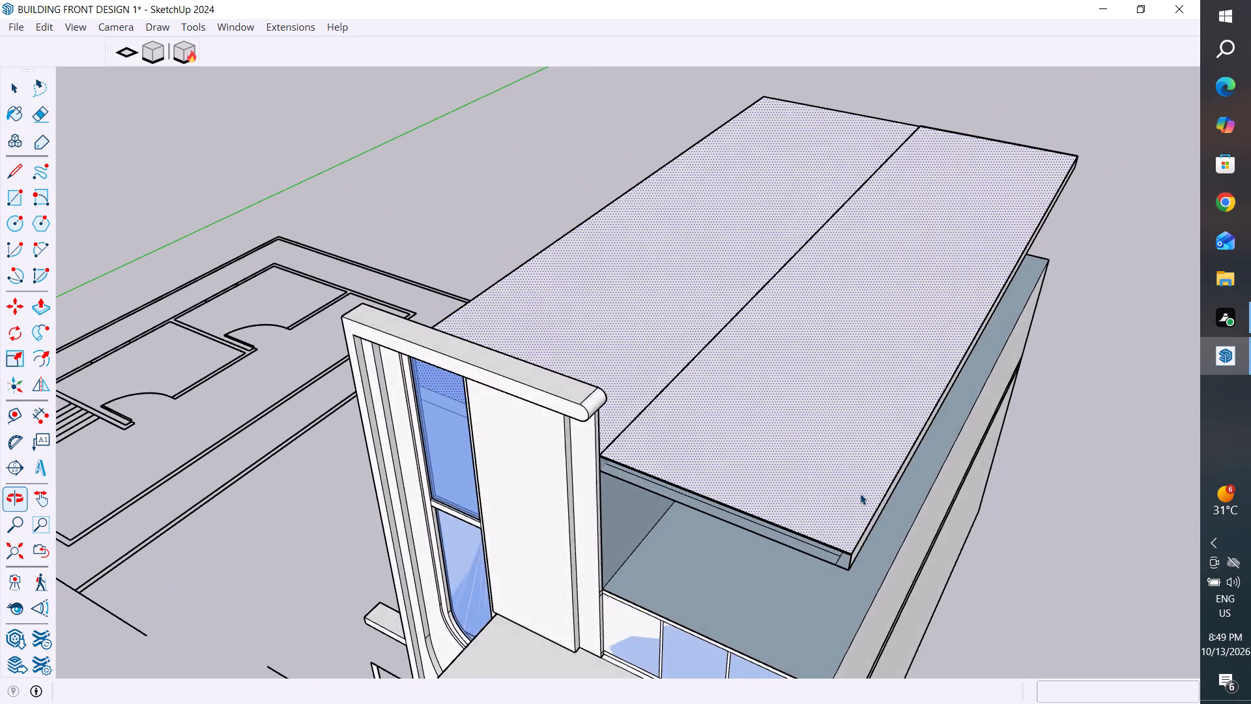
scroll(874, 348, down, 4)
middle_drag(827, 480, 709, 251)
scroll(688, 158, up, 4)
middle_drag(718, 296, 831, 629)
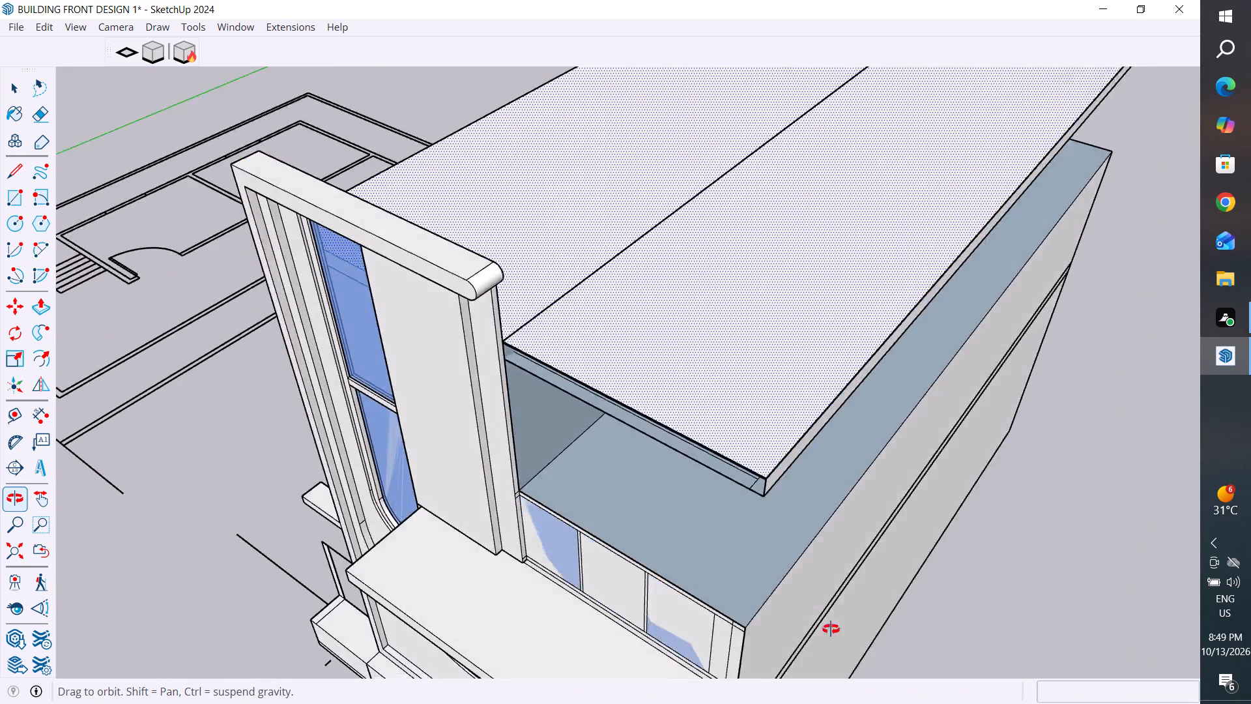
middle_drag(831, 629, 873, 701)
scroll(728, 585, down, 7)
middle_drag(695, 307, 814, 430)
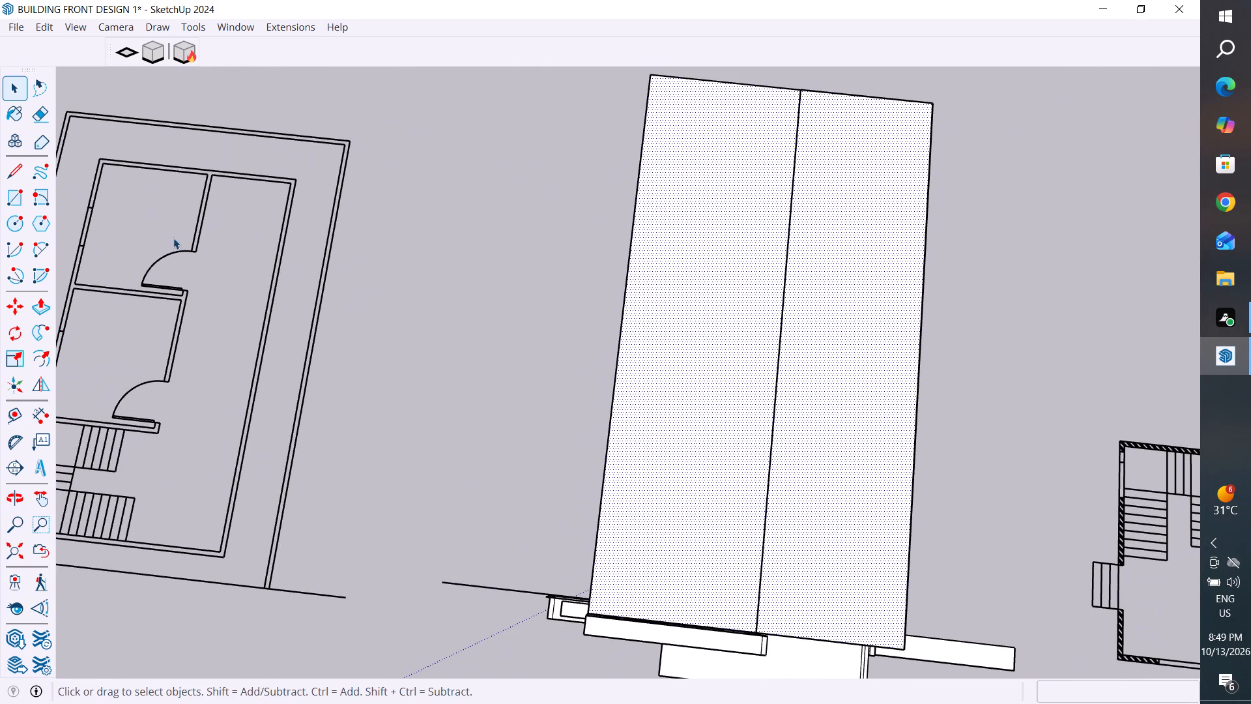
click(19, 199)
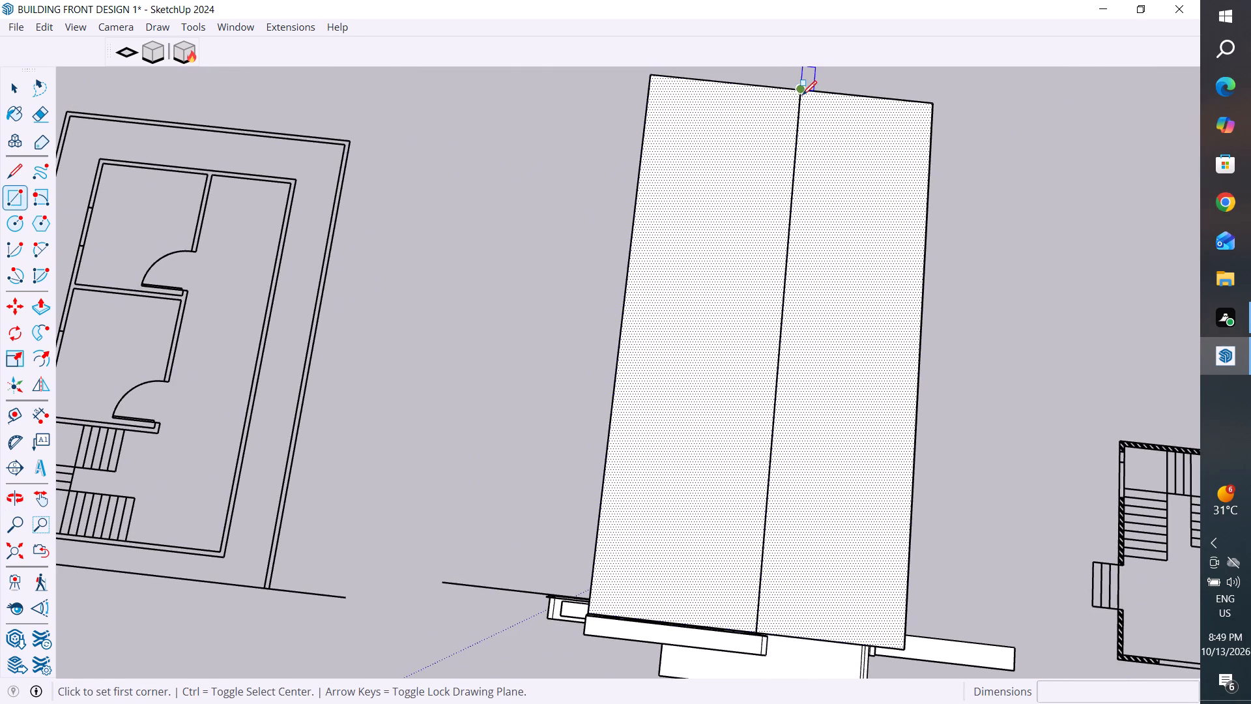
click(803, 87)
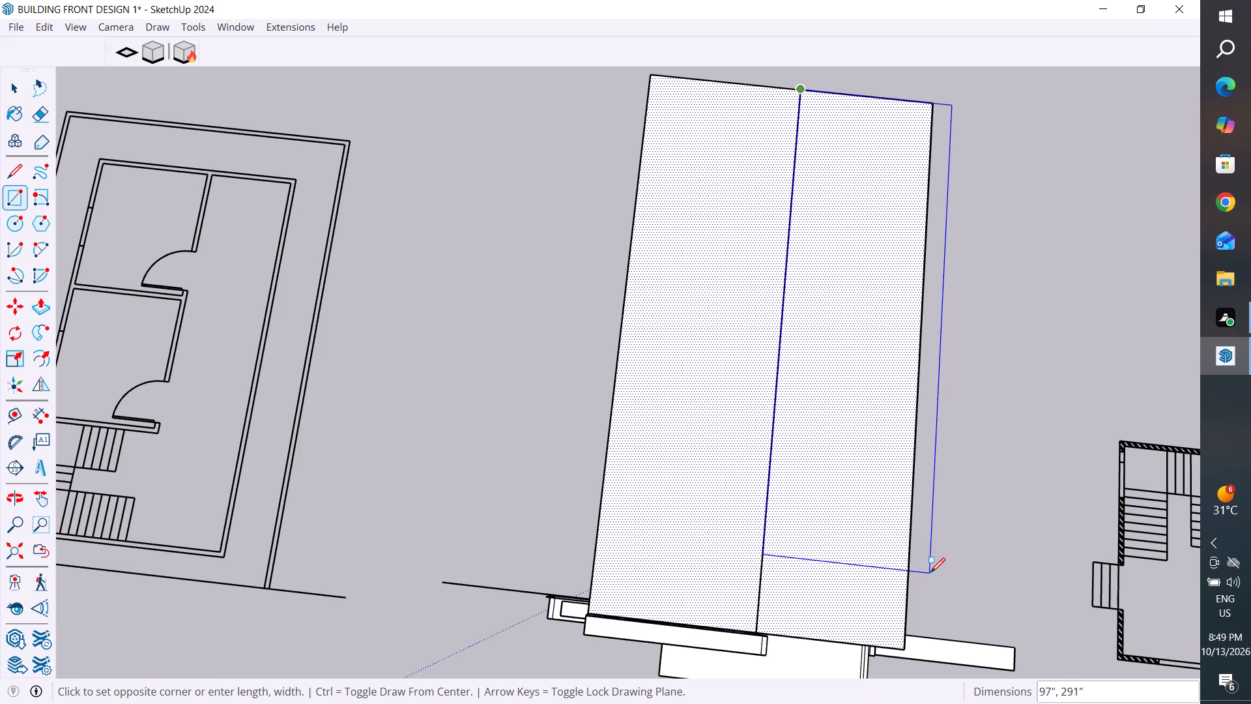
click(906, 653)
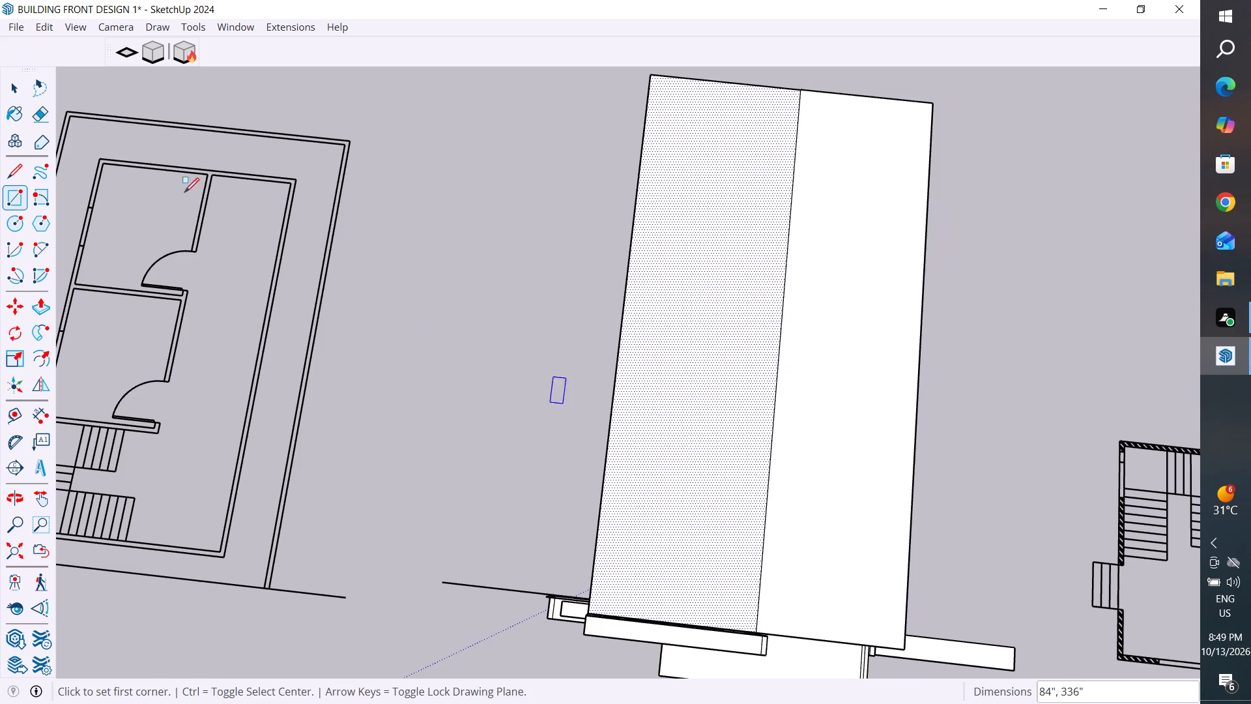
Delete the rectangle face covering the roof's balcony-side strip.
click(10, 88)
click(860, 284)
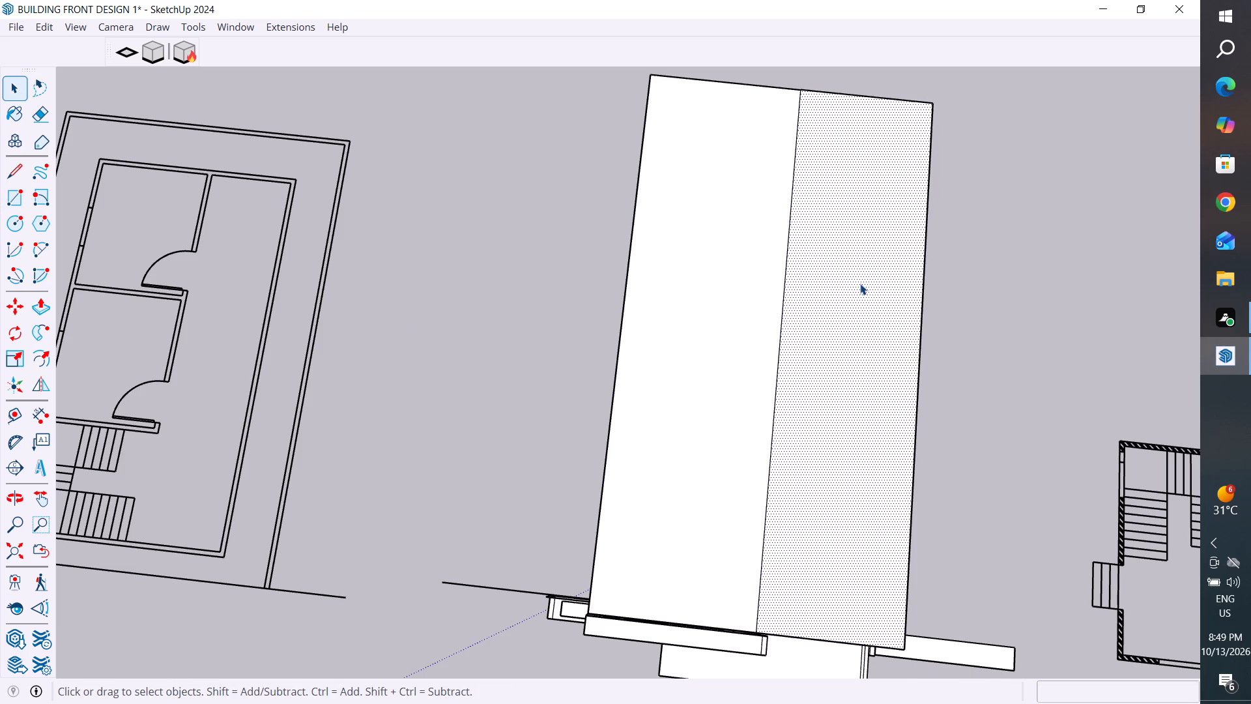
key(Delete)
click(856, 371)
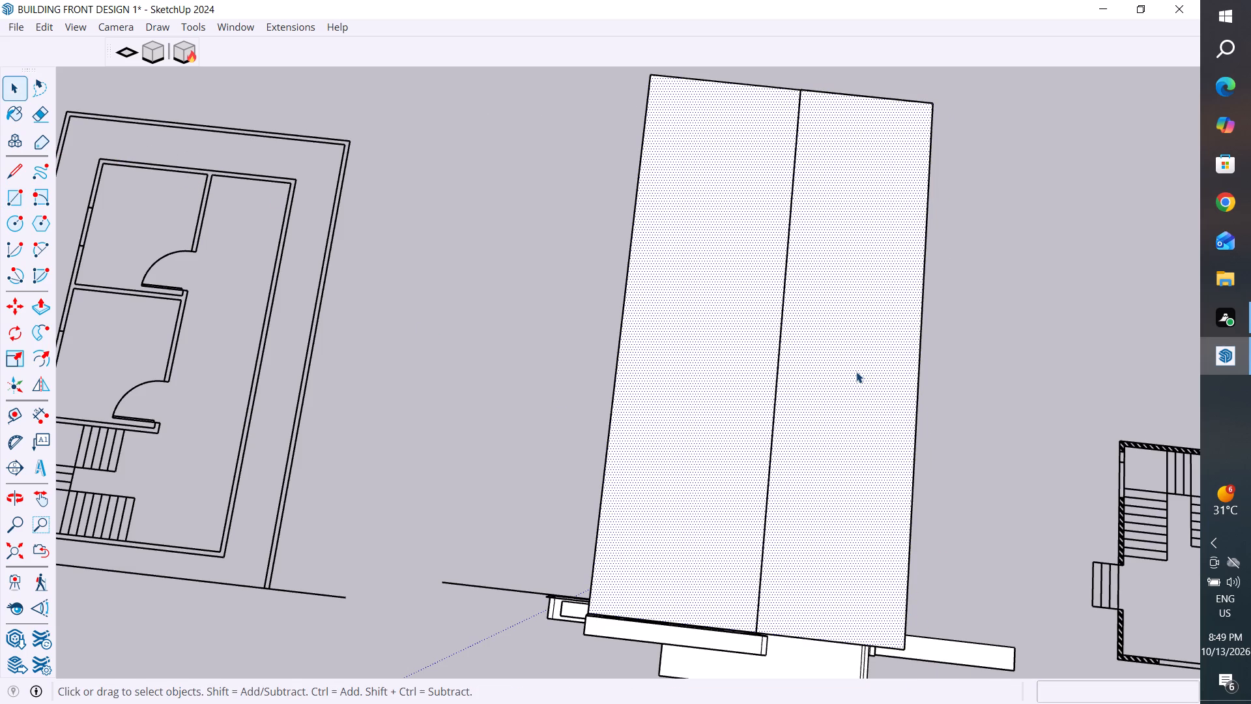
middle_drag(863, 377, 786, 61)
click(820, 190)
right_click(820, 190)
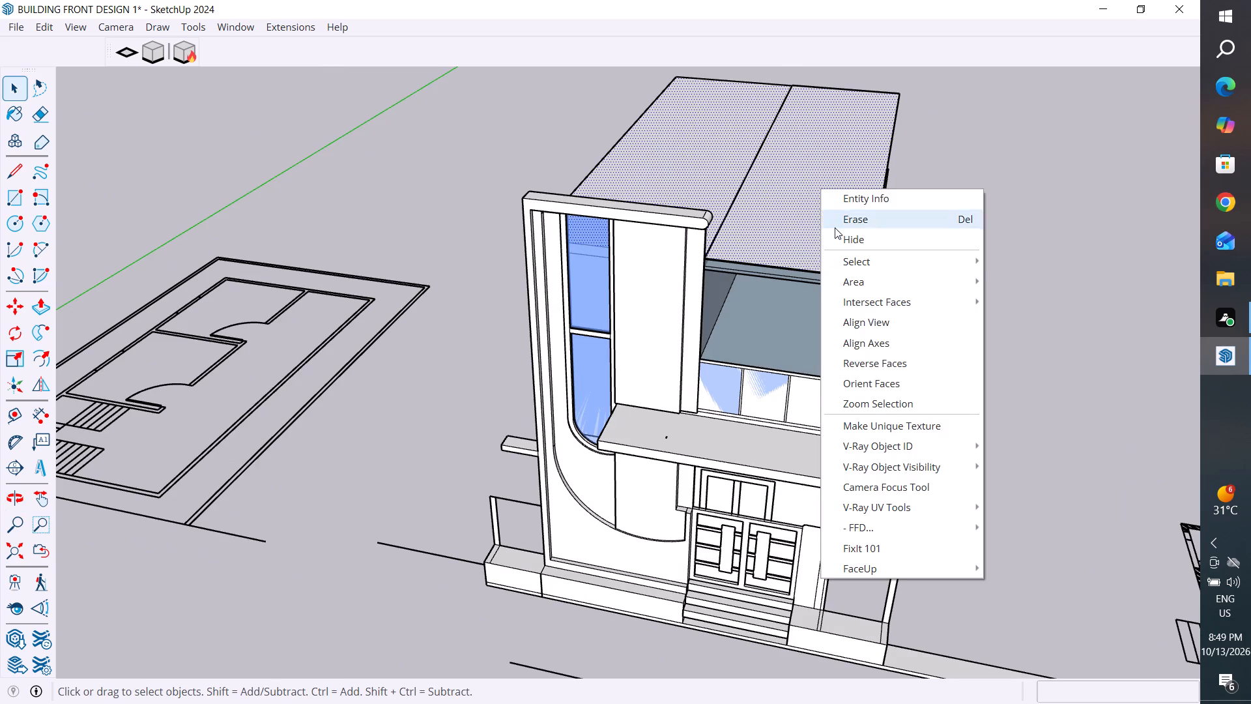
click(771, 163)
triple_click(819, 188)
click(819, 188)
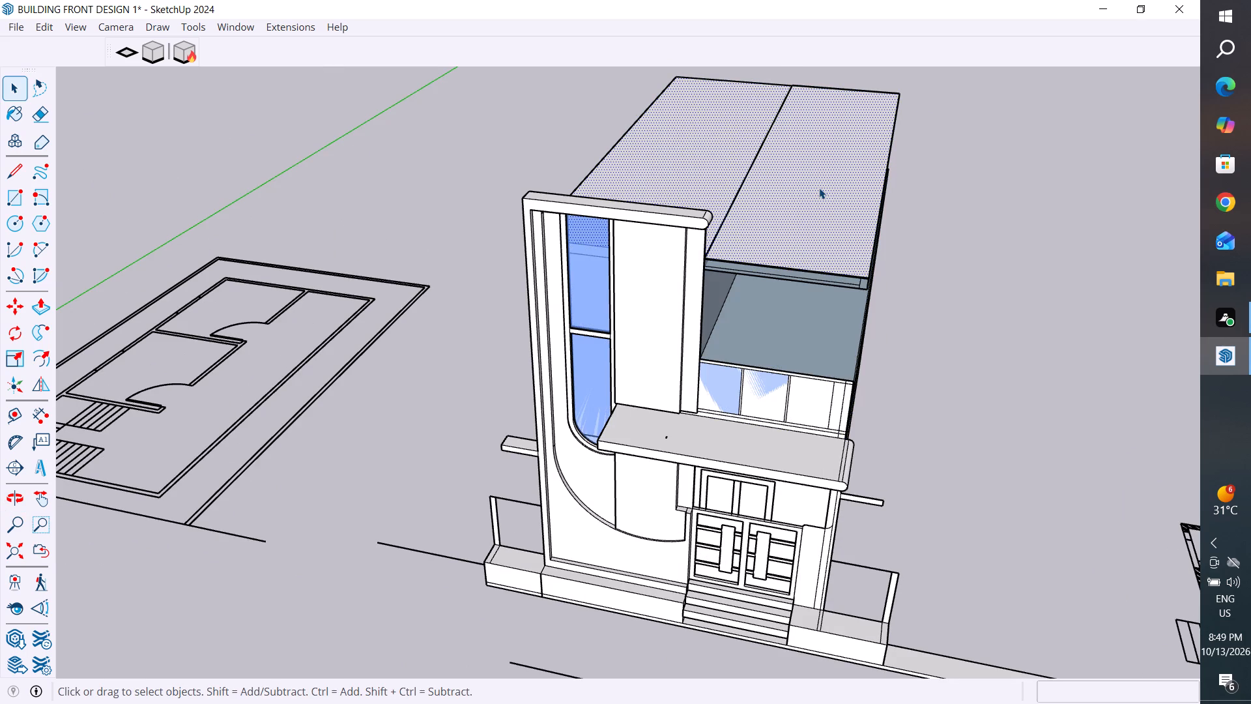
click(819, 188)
Delete both the outer and inner faces of the roof slab's long balcony-side edge.
middle_drag(894, 226, 667, 131)
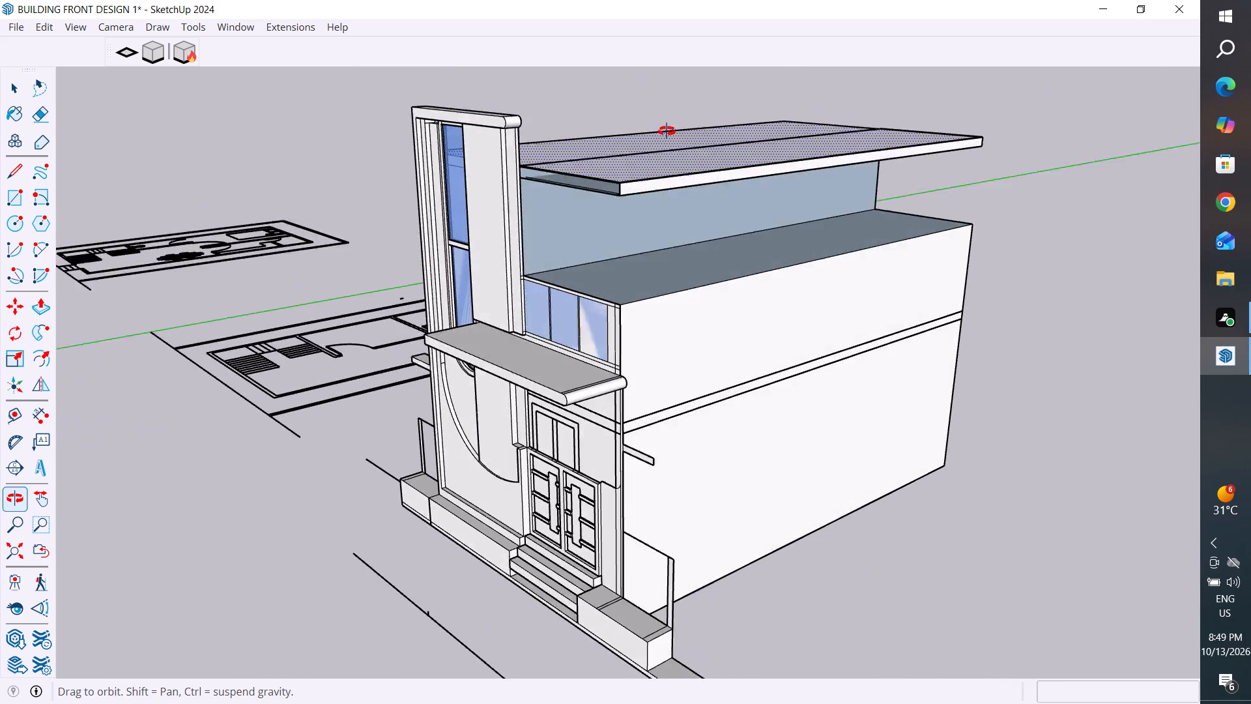
middle_drag(667, 131, 694, 118)
scroll(694, 118, up, 1)
click(650, 183)
key(Delete)
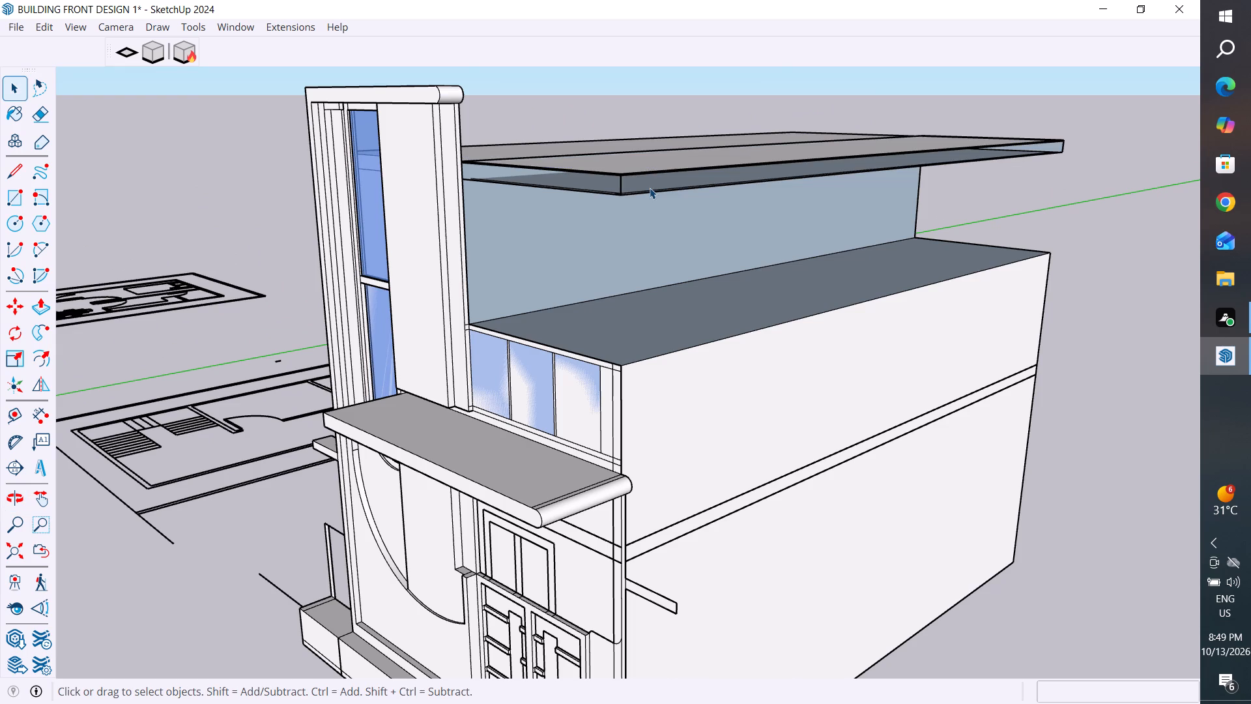
click(648, 182)
key(Delete)
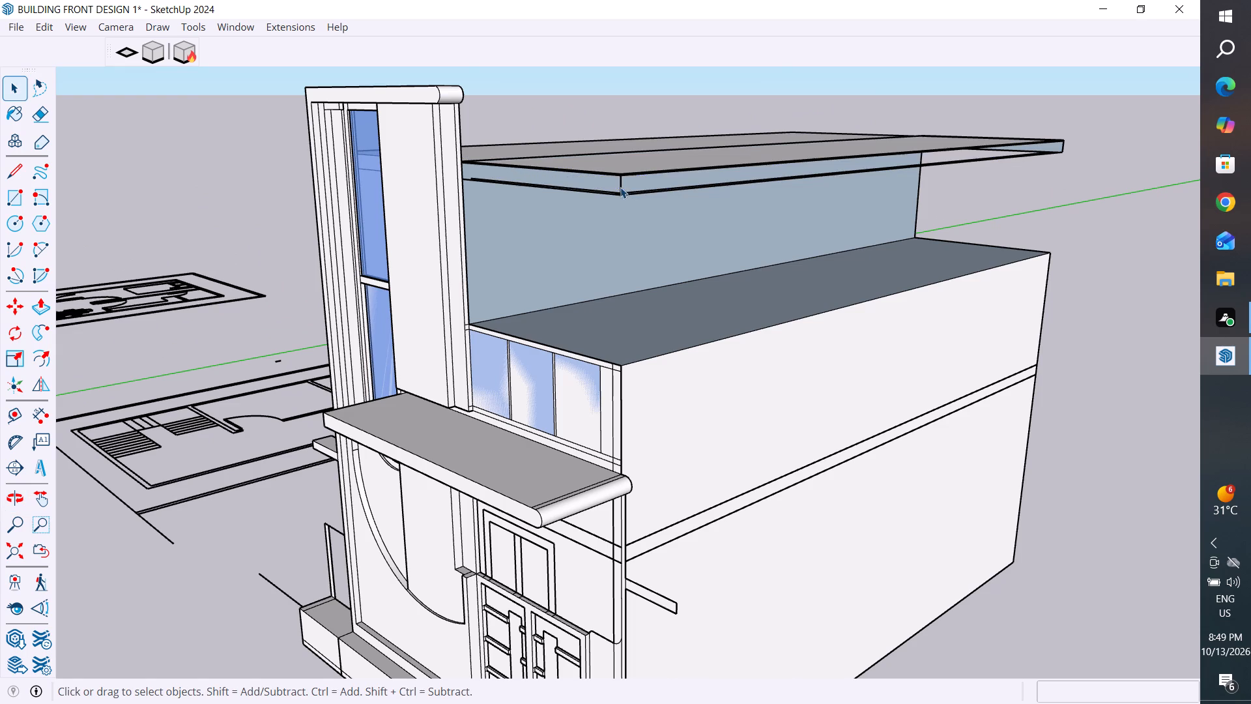
Delete the remaining full-width roof slab face above the upper storey.
middle_drag(703, 187, 610, 75)
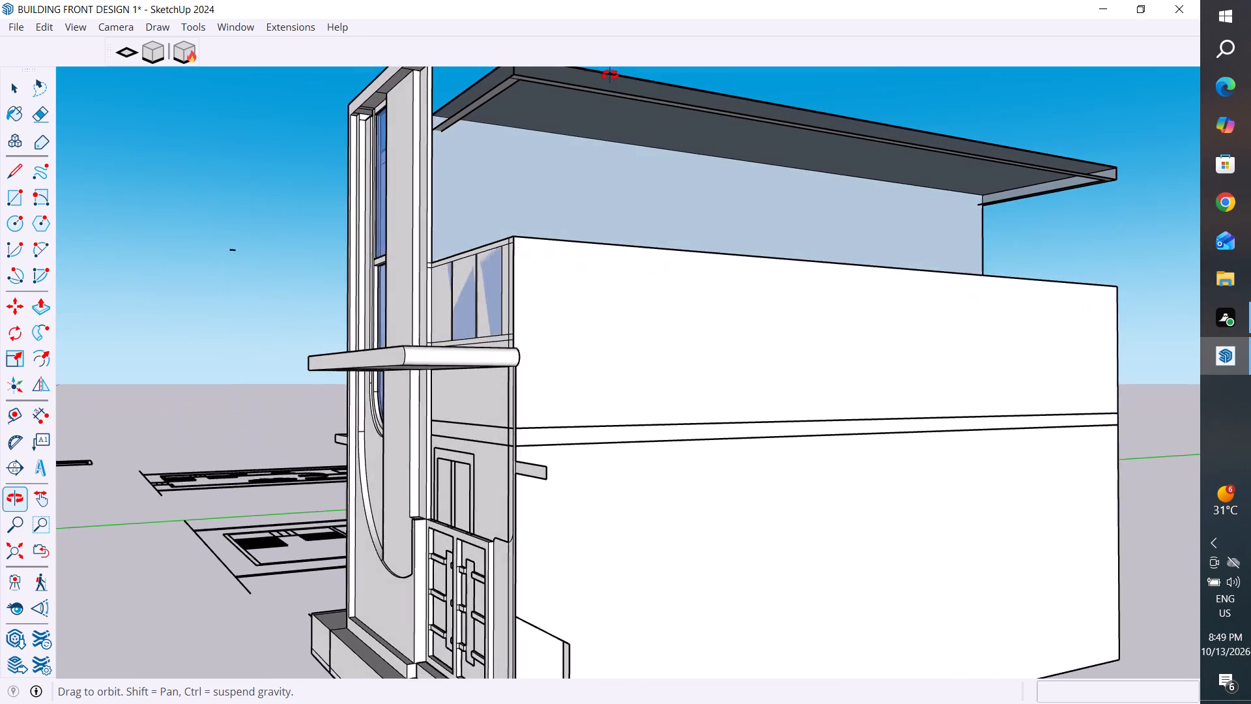
middle_drag(610, 75, 638, 454)
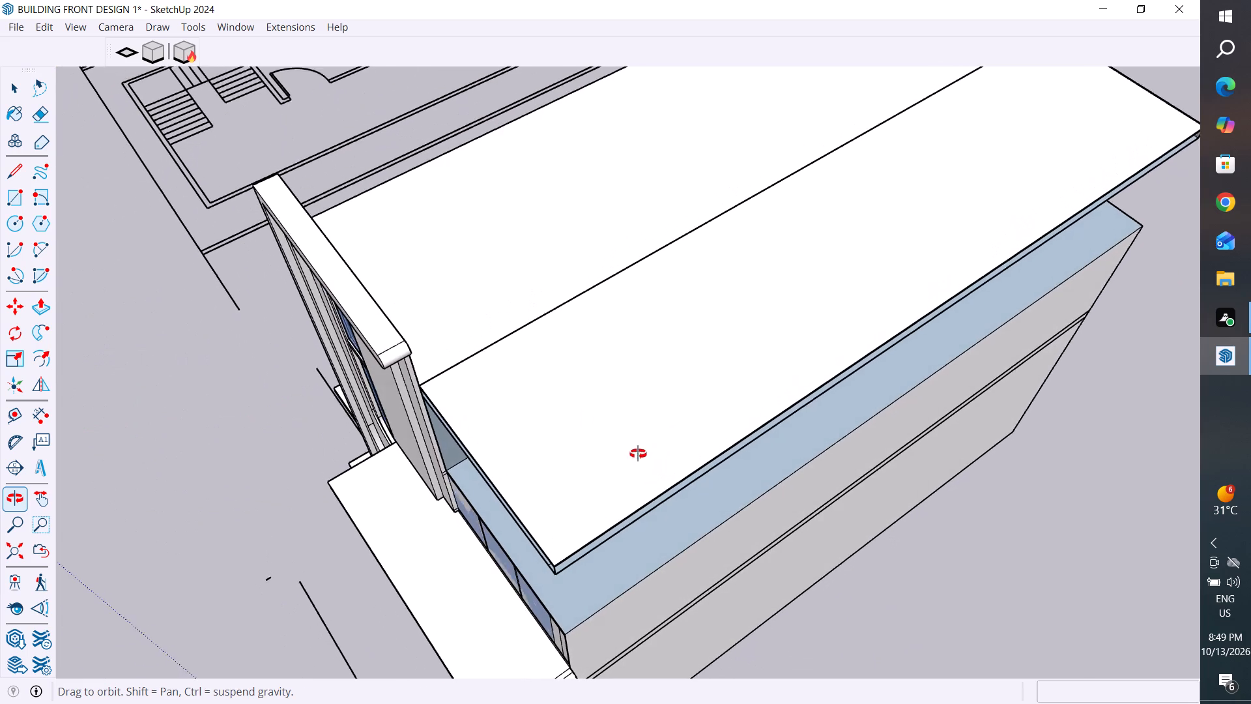
middle_drag(638, 454, 644, 457)
click(582, 411)
middle_drag(771, 365, 336, 57)
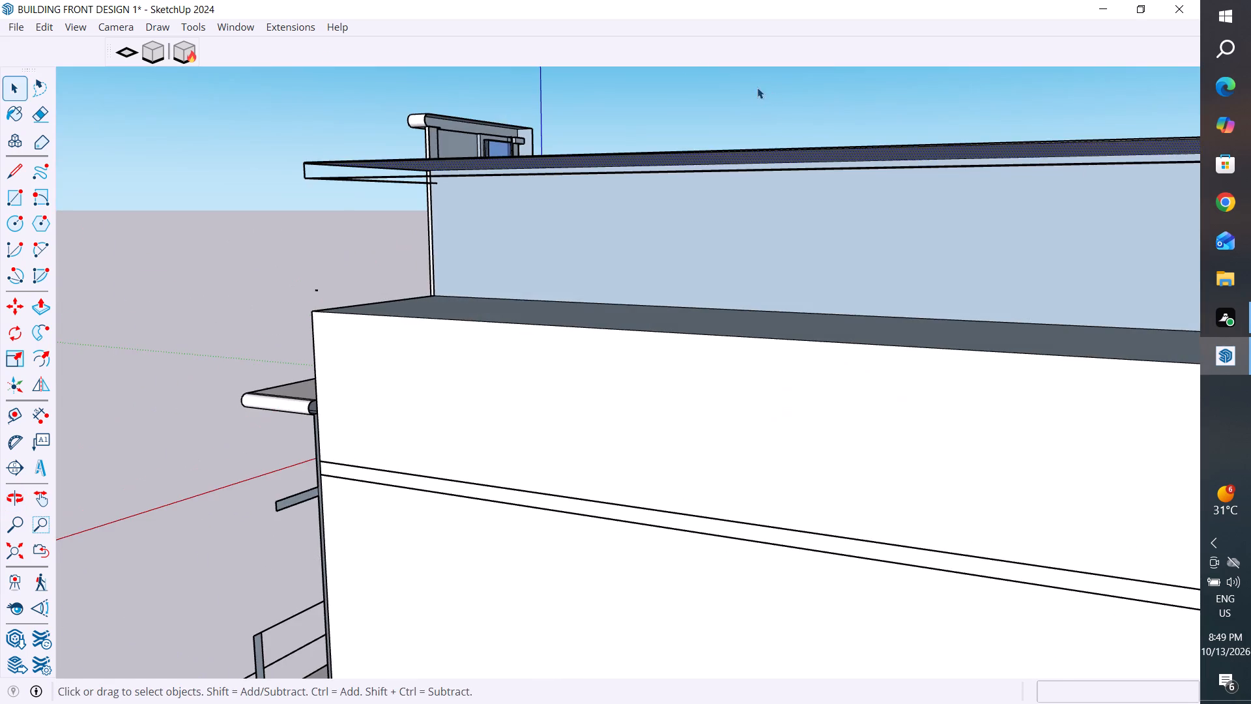
middle_drag(755, 86, 409, 73)
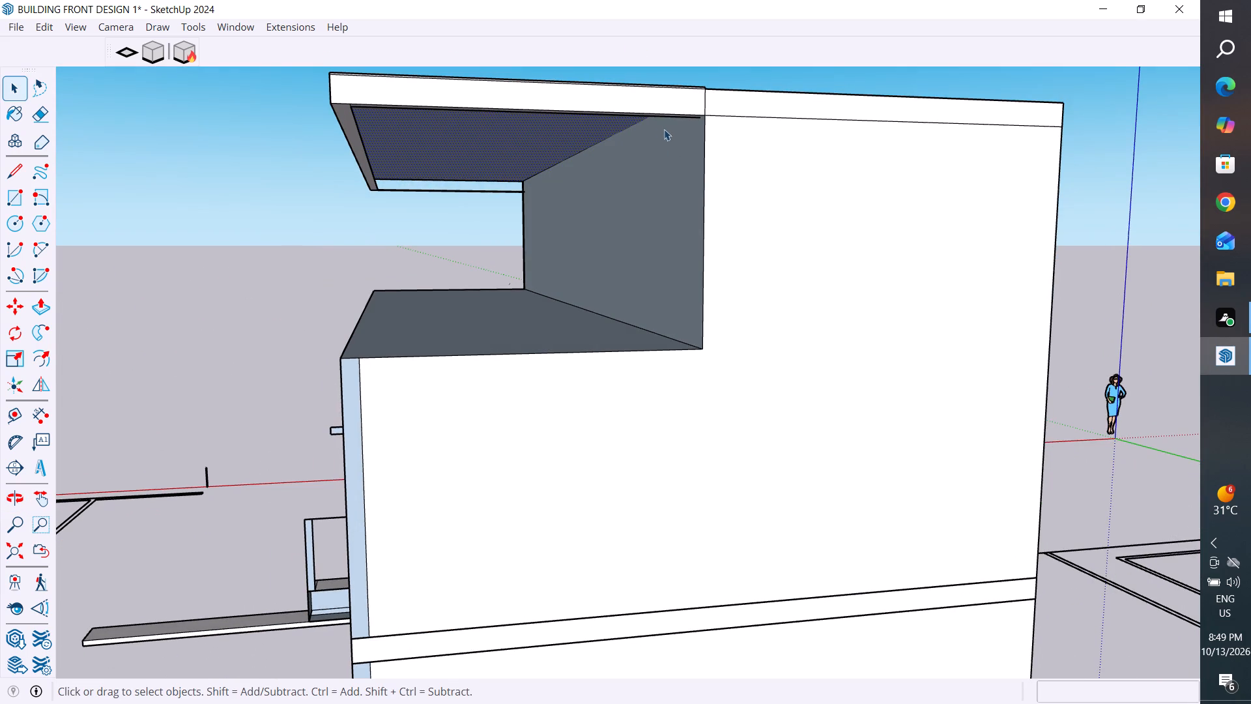
click(592, 129)
key(Delete)
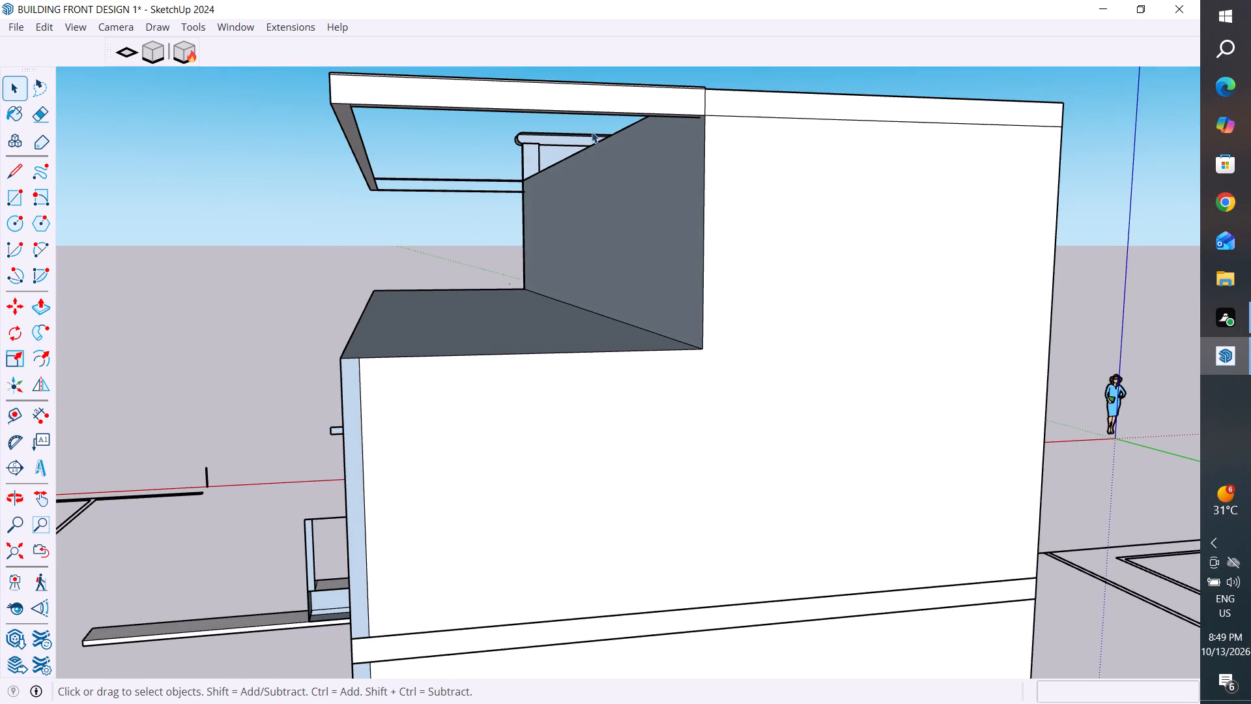
Delete the leftover front edge lines and faces of the roof strip above the balcony glazing.
middle_drag(697, 149, 625, 513)
scroll(648, 485, down, 6)
middle_drag(704, 346, 701, 435)
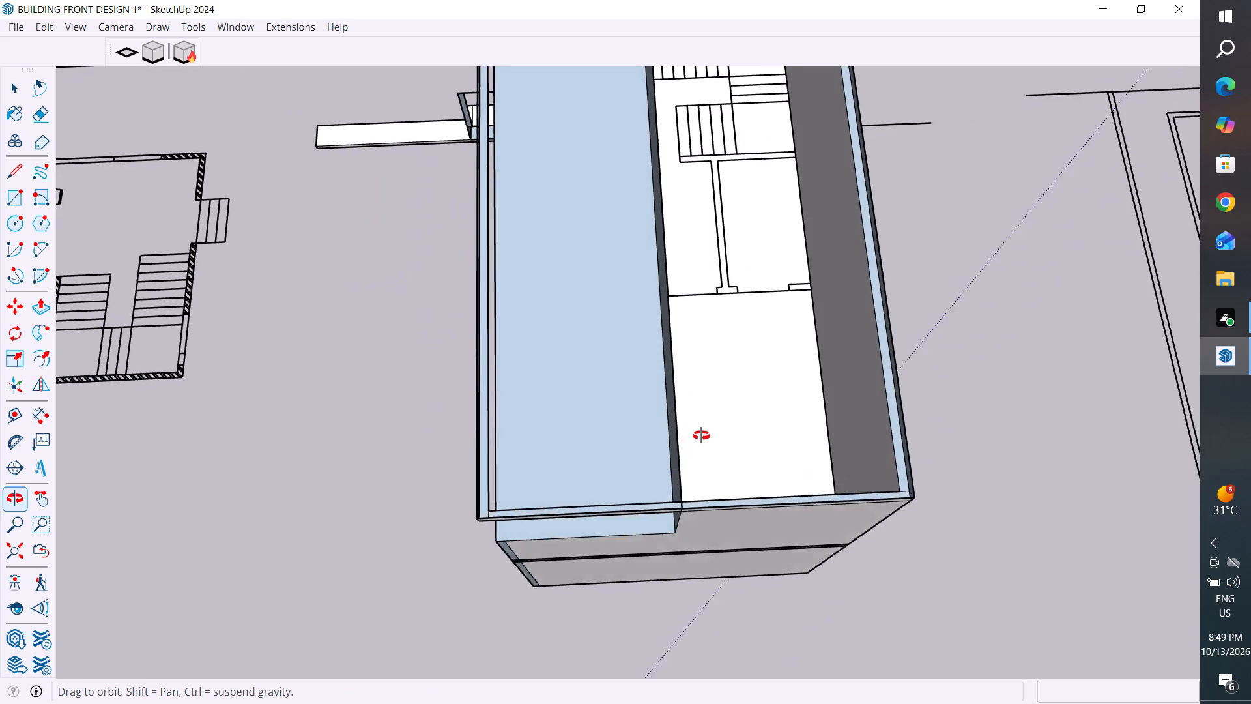
middle_drag(701, 435, 701, 520)
scroll(706, 496, down, 6)
middle_drag(702, 490, 974, 426)
middle_drag(575, 366, 836, 312)
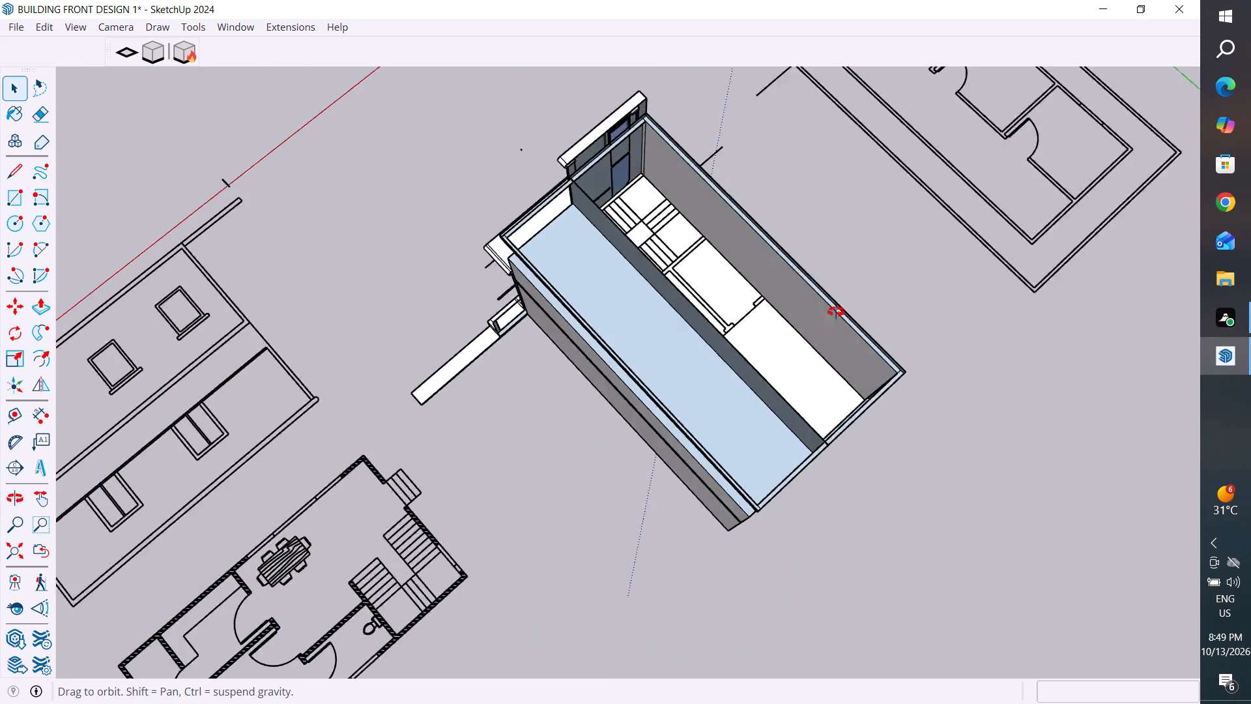
middle_drag(836, 312, 994, 247)
middle_drag(511, 336, 998, 203)
middle_drag(547, 336, 613, 277)
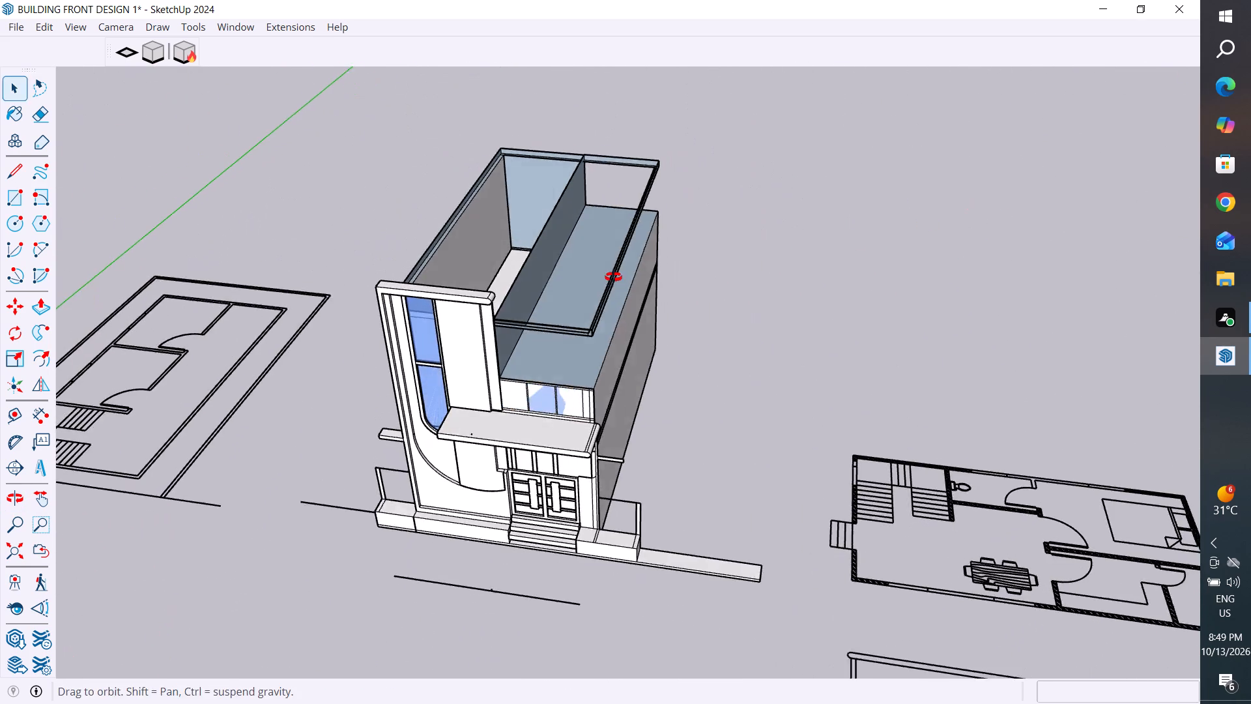
middle_drag(613, 277, 616, 274)
scroll(581, 309, up, 9)
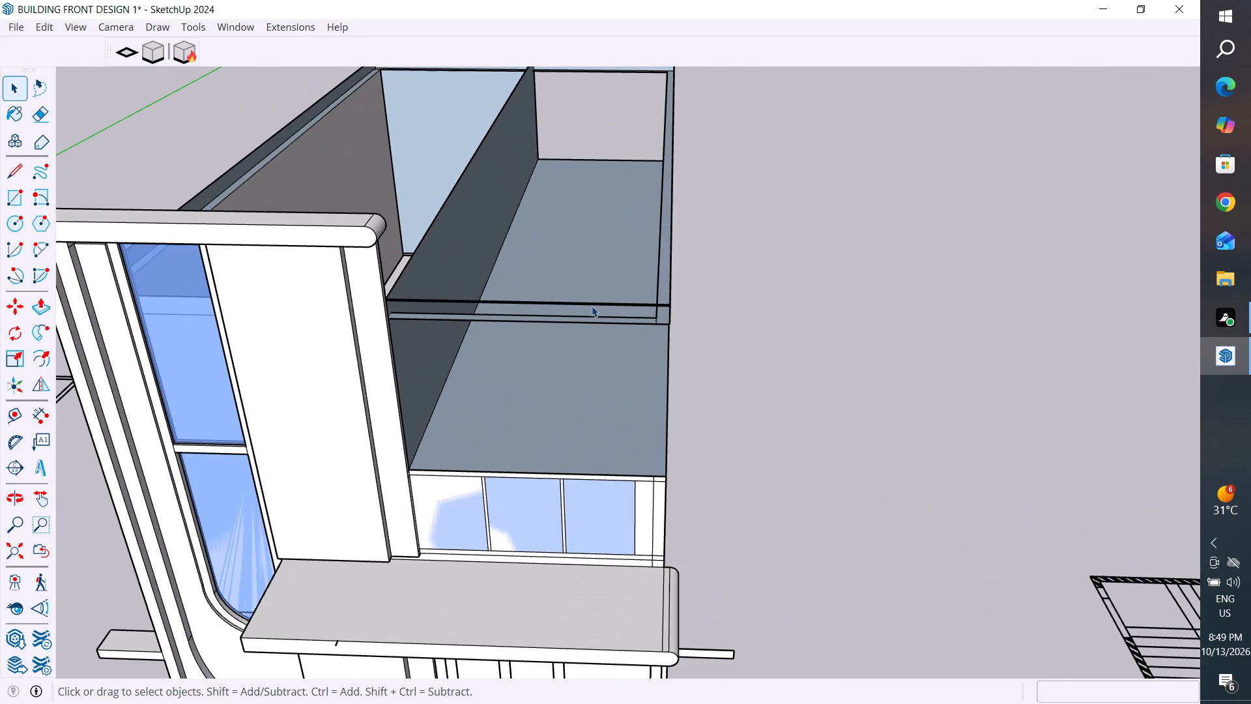
click(592, 306)
key(Delete)
click(605, 304)
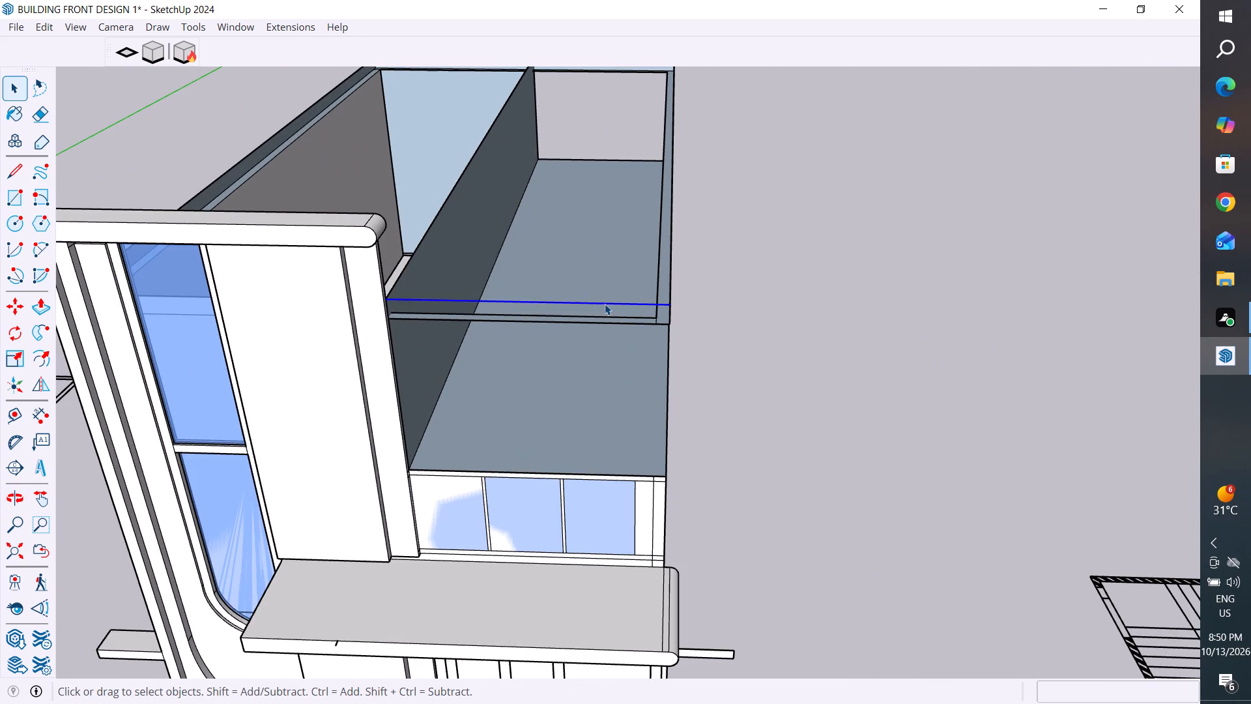
key(Delete)
click(607, 319)
key(Delete)
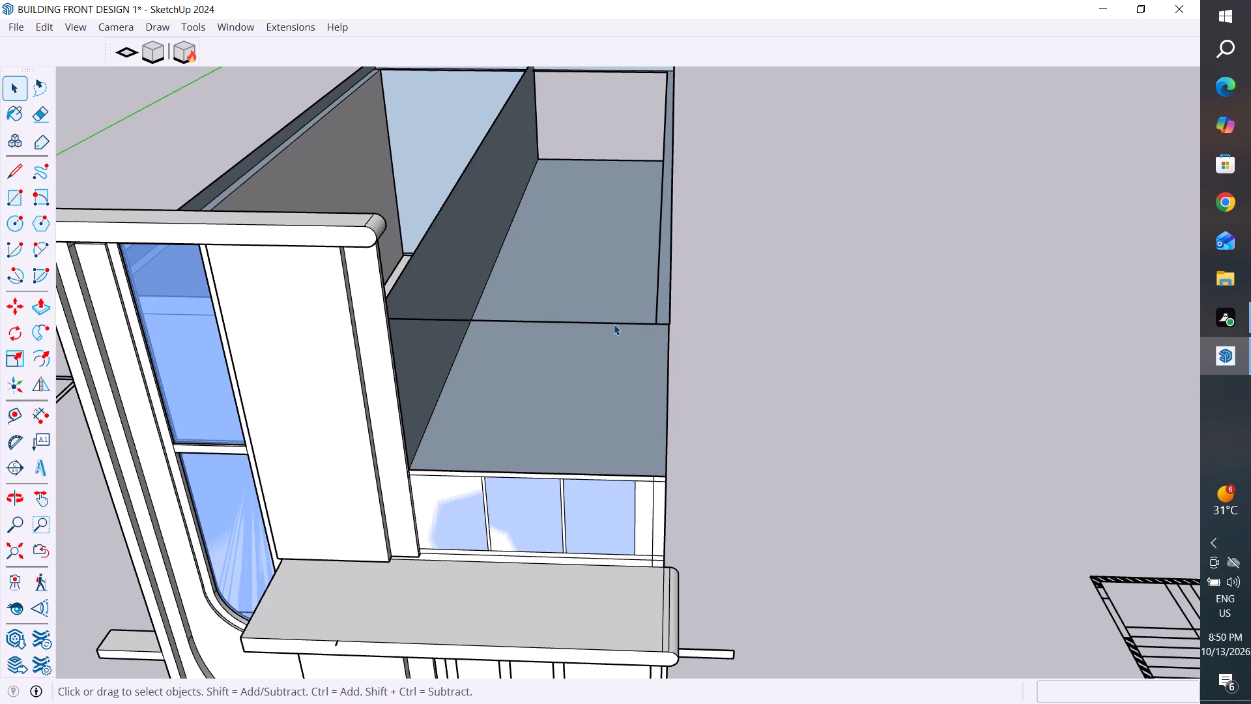
click(614, 324)
key(Delete)
Delete the leftover face and lines along the roof strip's long outer side, including the front corner stubs.
click(655, 309)
key(Delete)
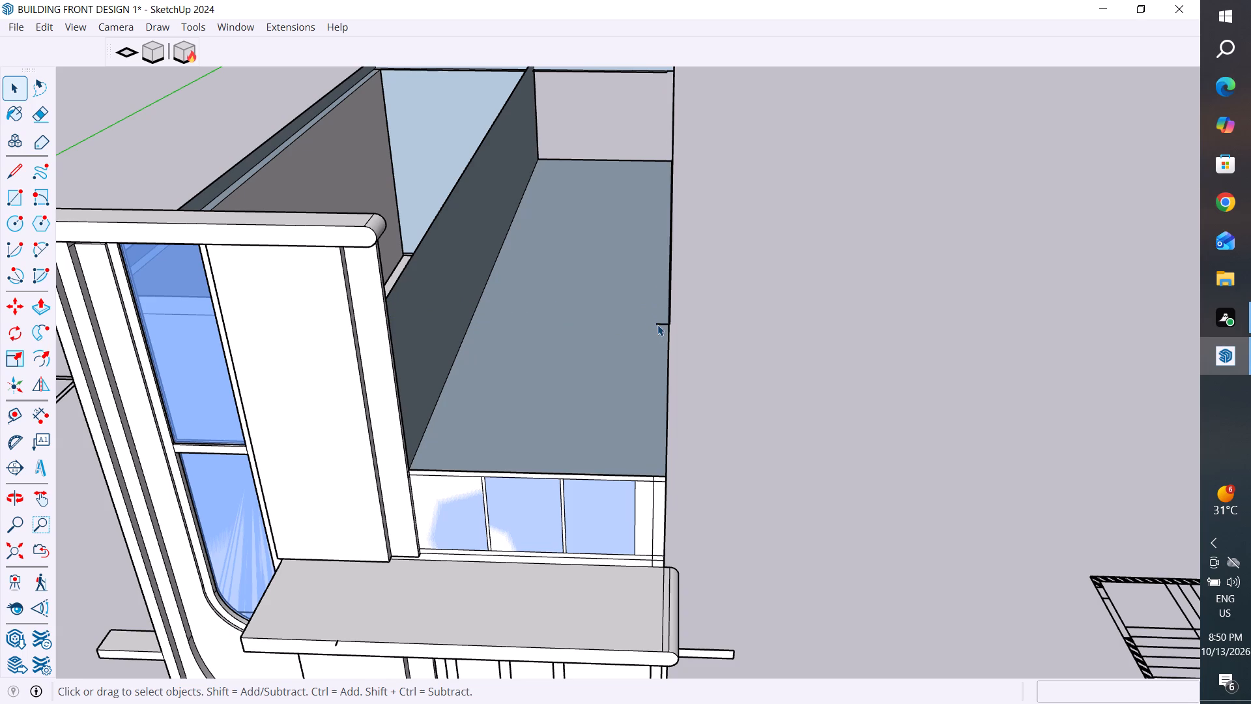
click(660, 323)
key(Delete)
click(670, 317)
middle_drag(741, 304, 702, 278)
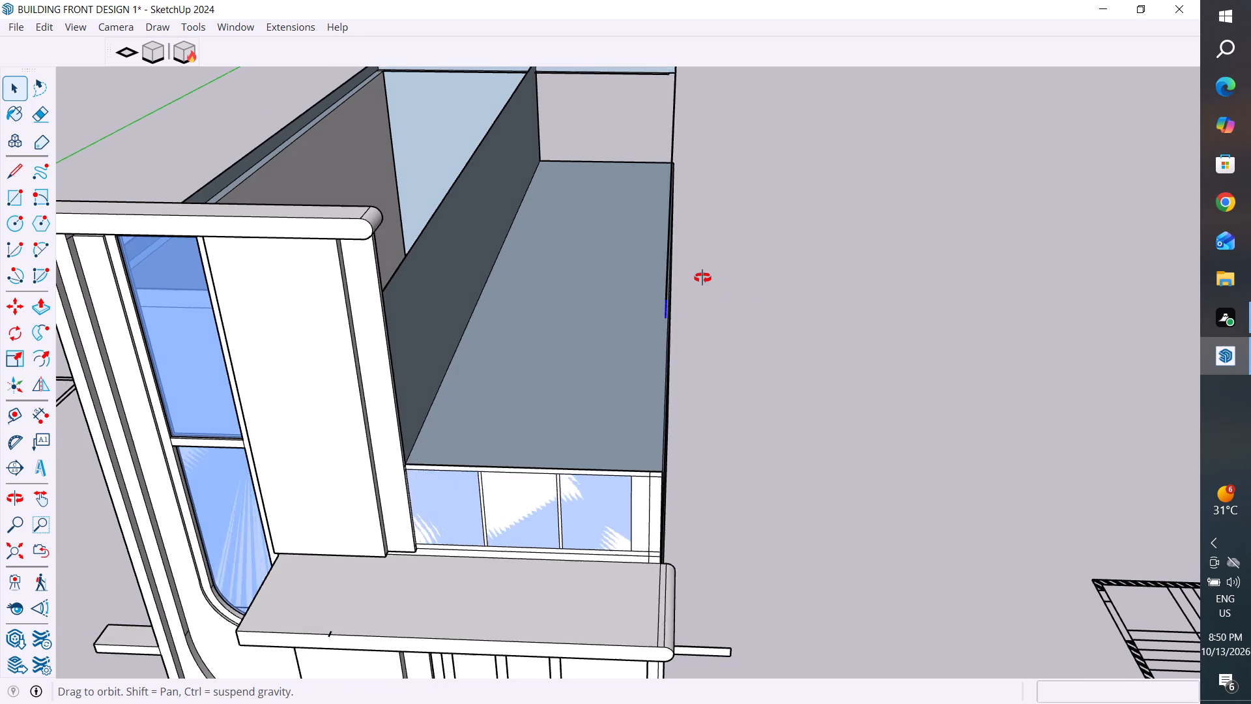
middle_drag(702, 278, 669, 256)
key(Delete)
click(577, 221)
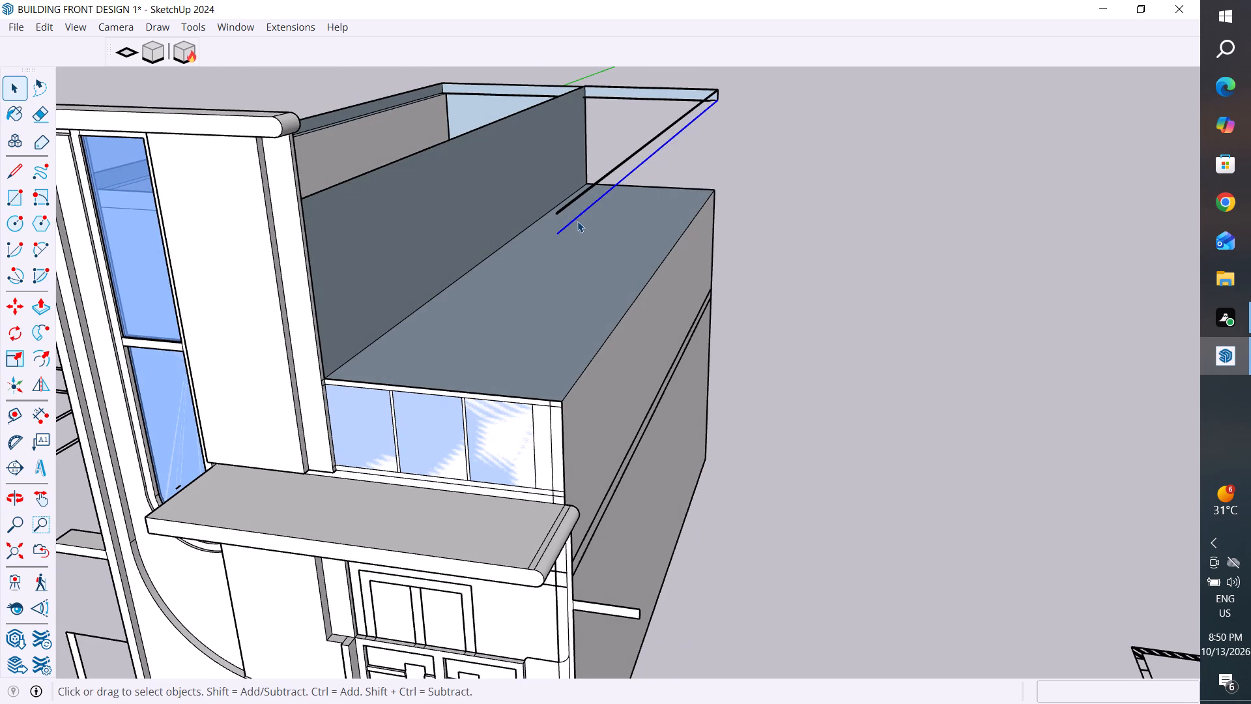
key(Delete)
click(577, 199)
key(Delete)
click(686, 120)
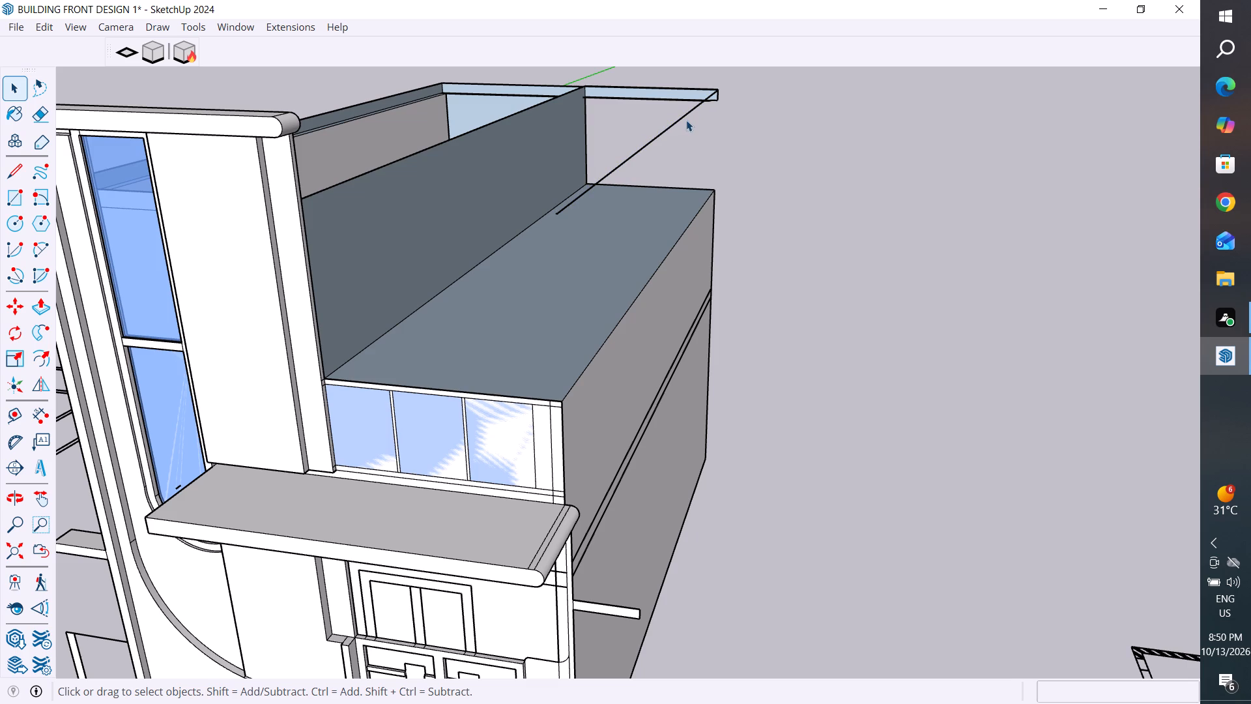
click(685, 113)
key(Delete)
Delete the roof strip's leftover rear edge faces, lines and rear corner stubs beyond the recessed upper wall.
click(696, 98)
key(Delete)
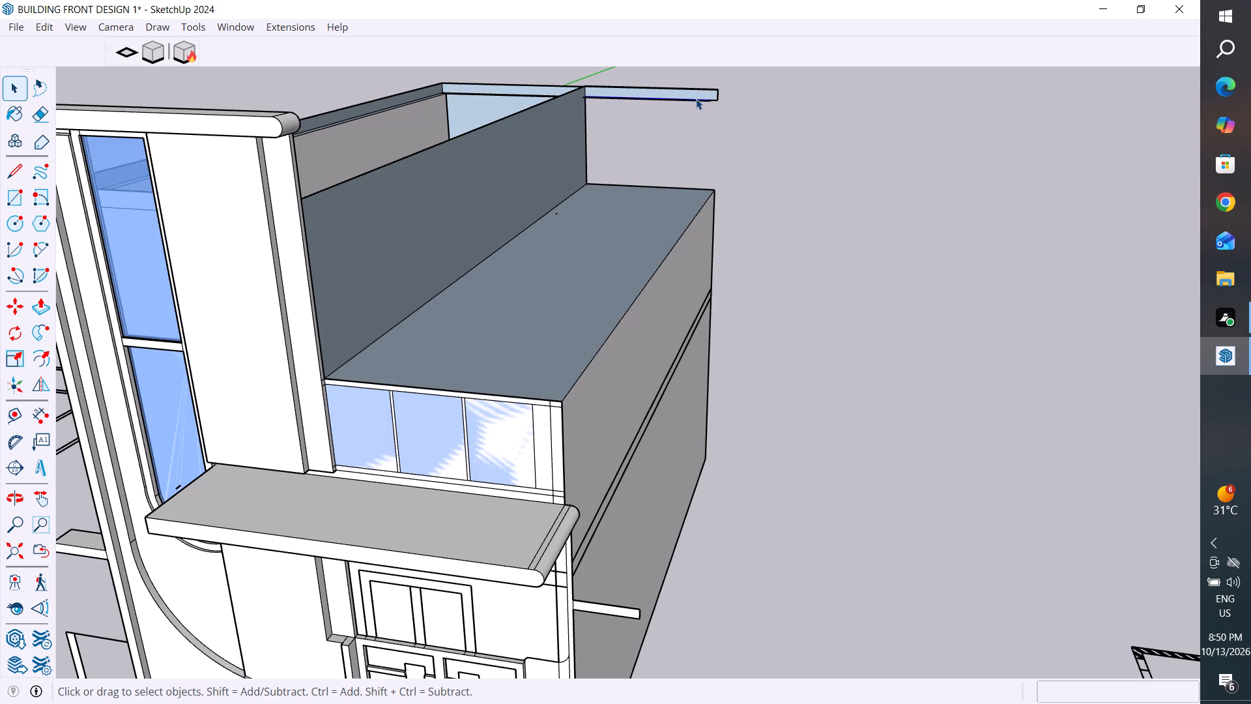
click(698, 95)
click(699, 103)
double_click(699, 98)
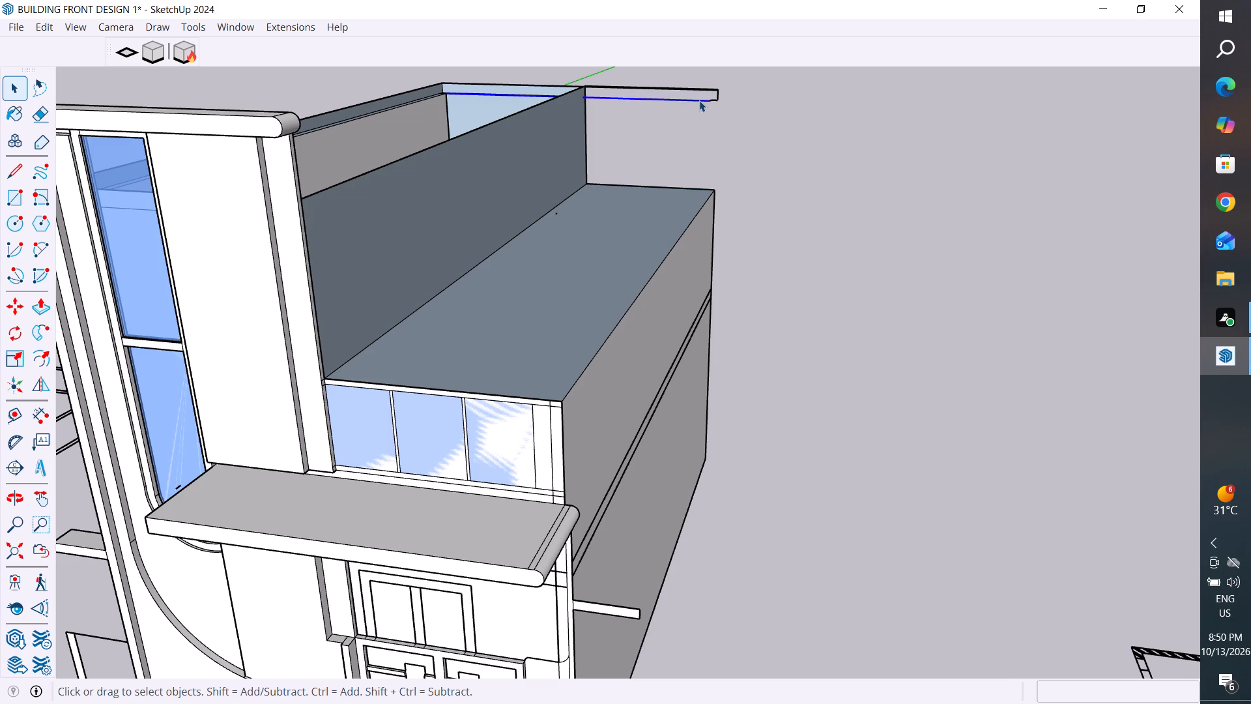
key(Delete)
click(705, 89)
key(Delete)
click(716, 89)
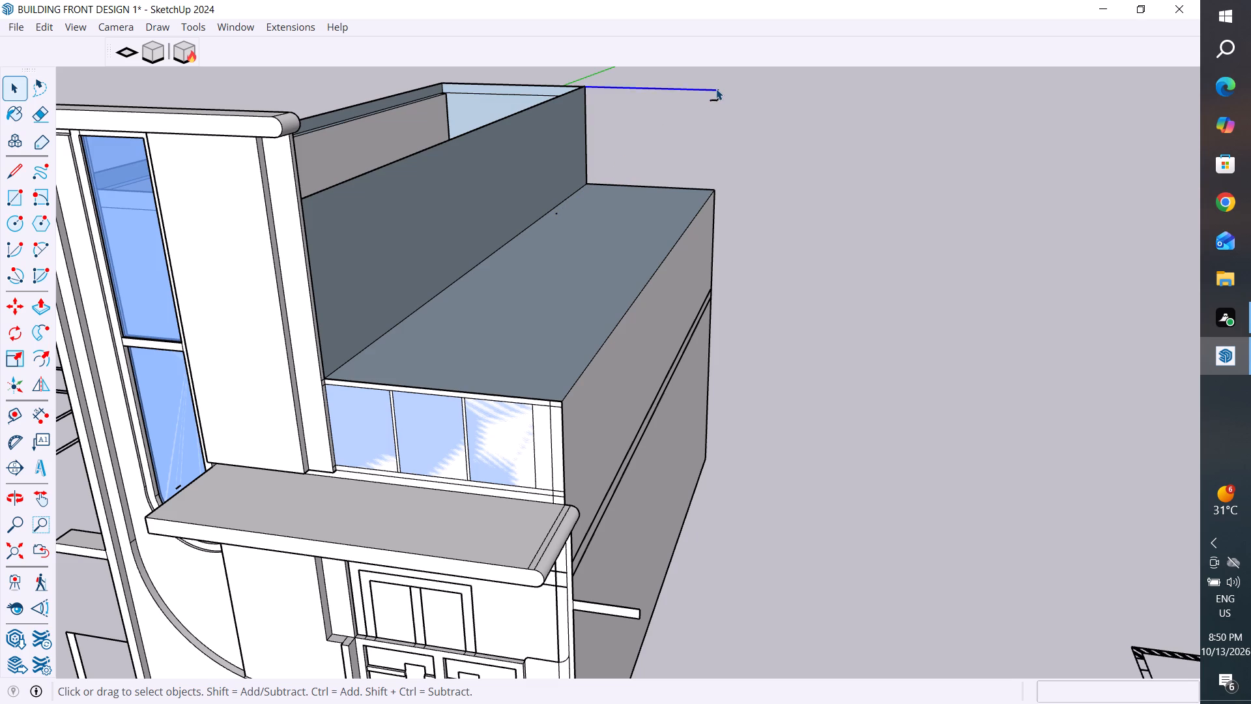
key(Delete)
click(717, 95)
key(Delete)
click(713, 101)
key(Delete)
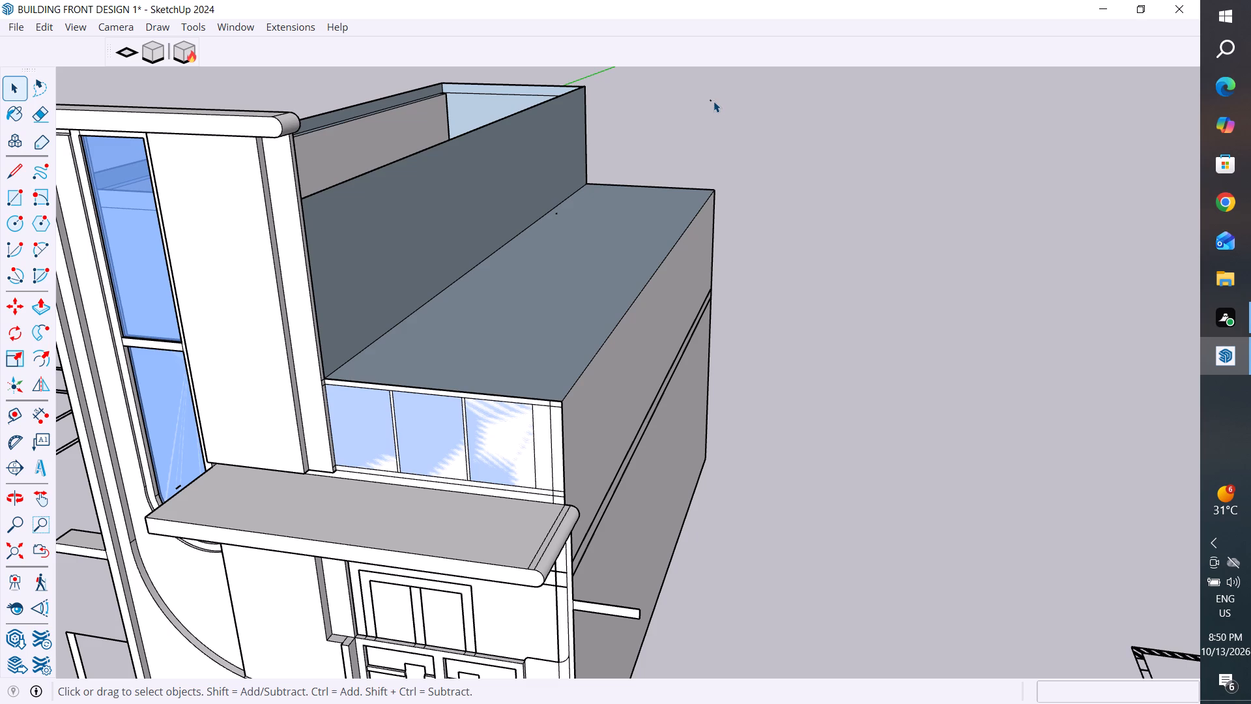
click(711, 99)
key(Delete)
Draw a line about 336" long across the upper-storey side wall, from the front canopy's corner to the building's rear edge.
scroll(539, 222, up, 4)
scroll(581, 233, down, 6)
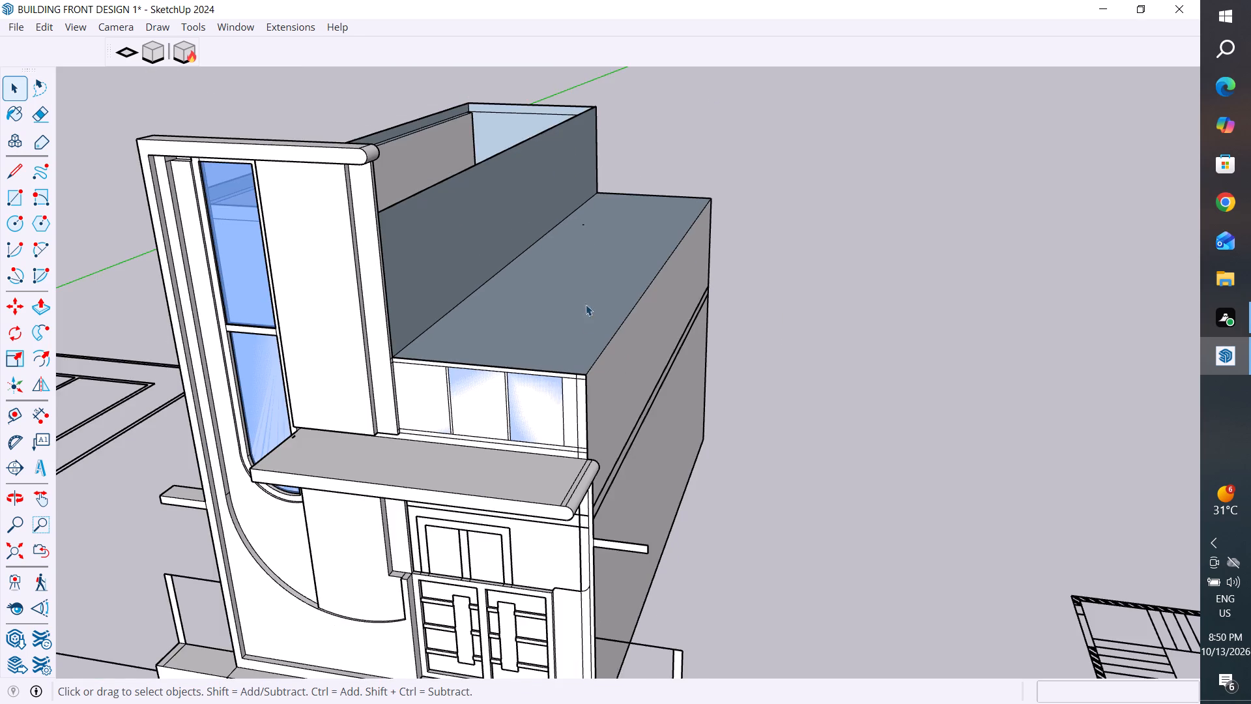
middle_drag(587, 319, 371, 317)
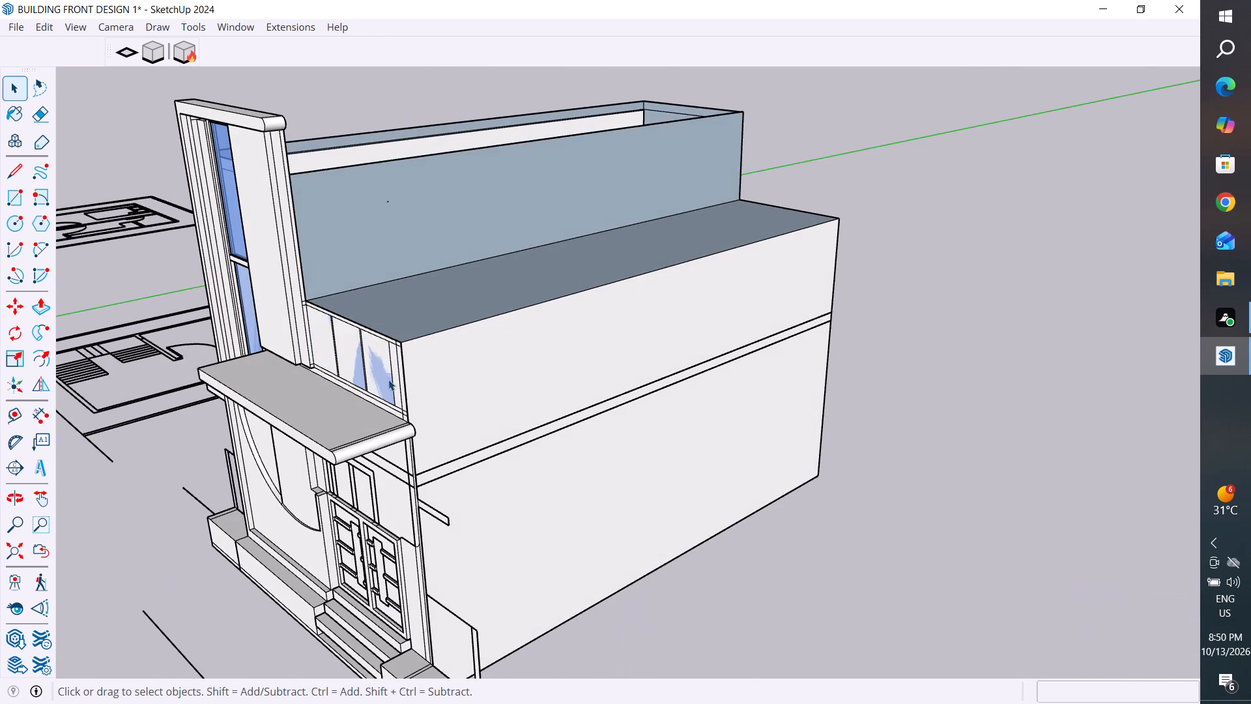
scroll(432, 418, up, 3)
middle_drag(489, 422, 276, 417)
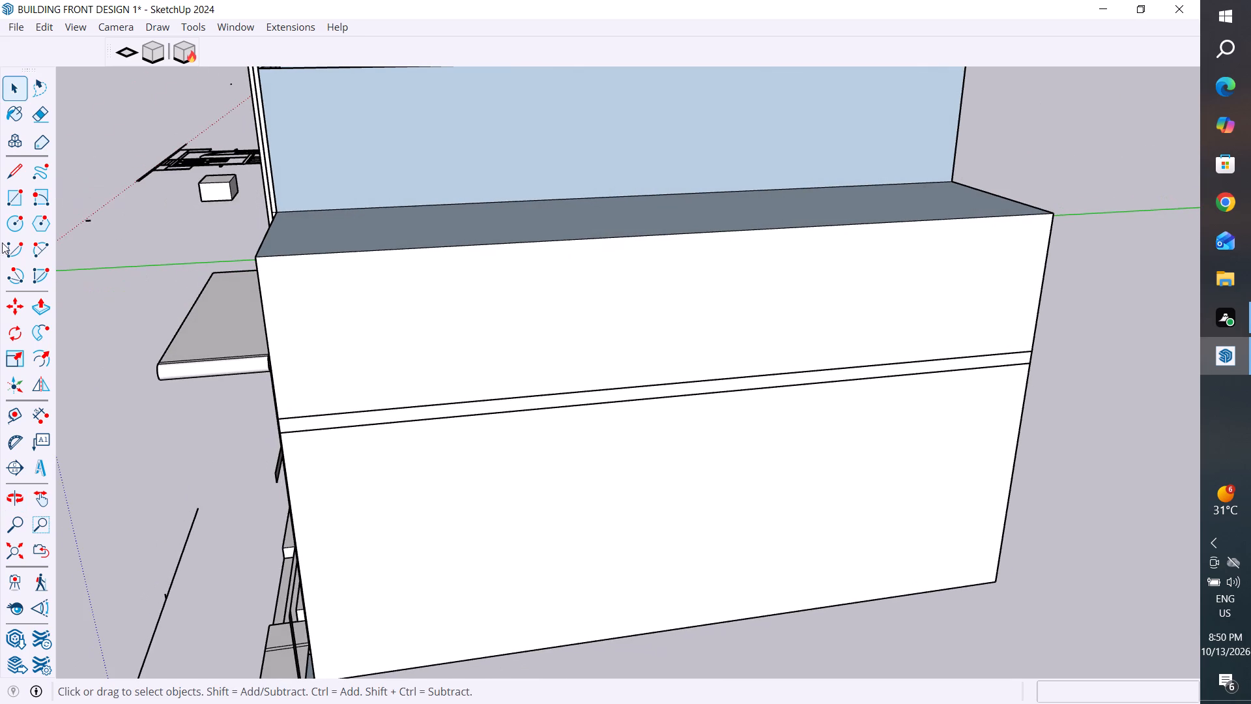
click(13, 170)
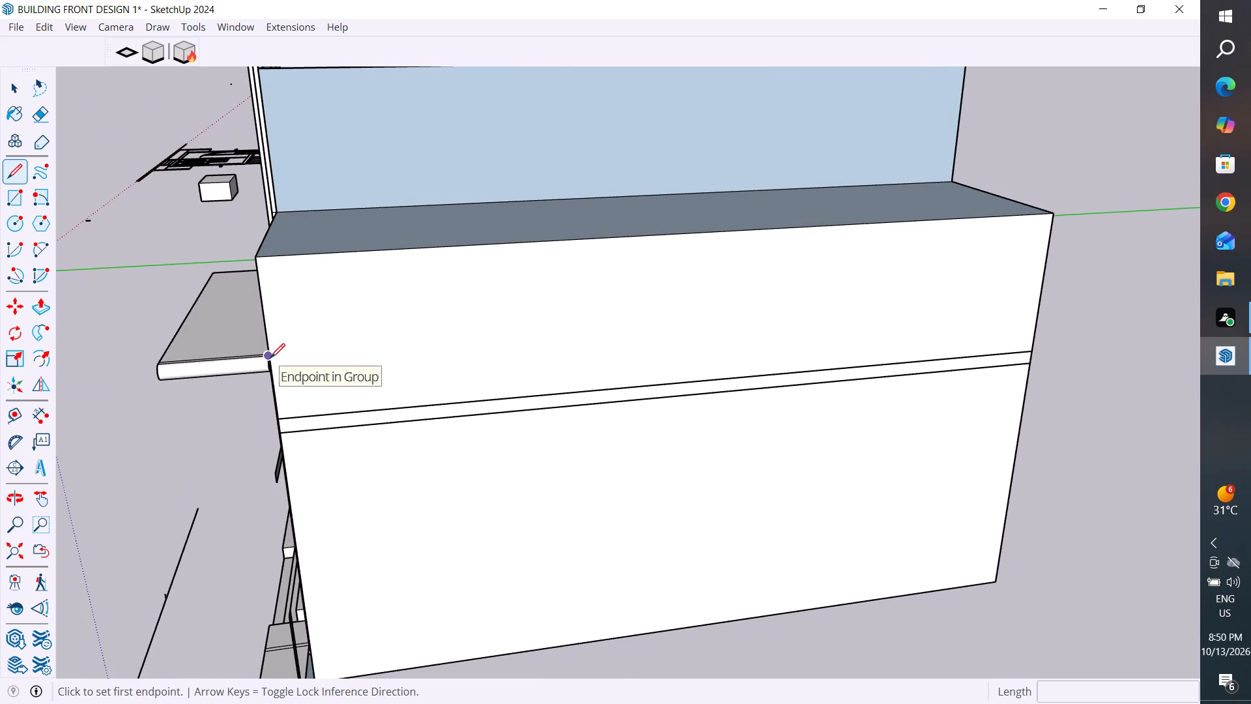
click(270, 358)
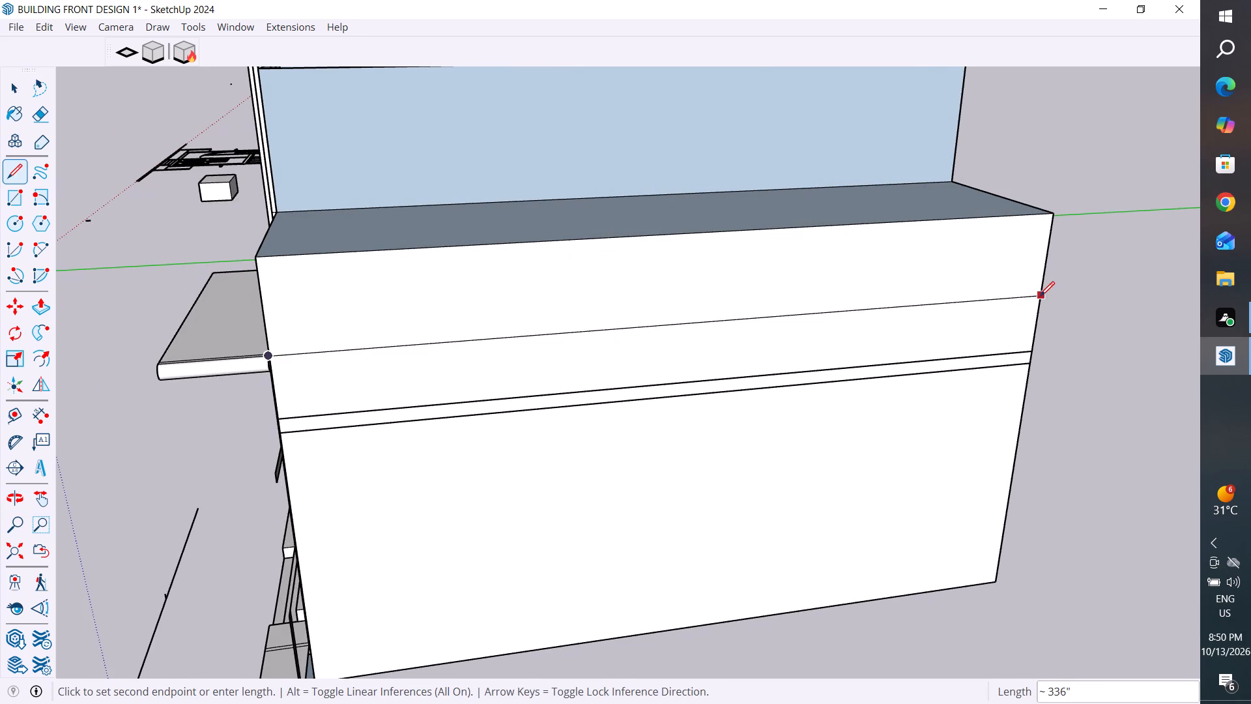
click(1044, 296)
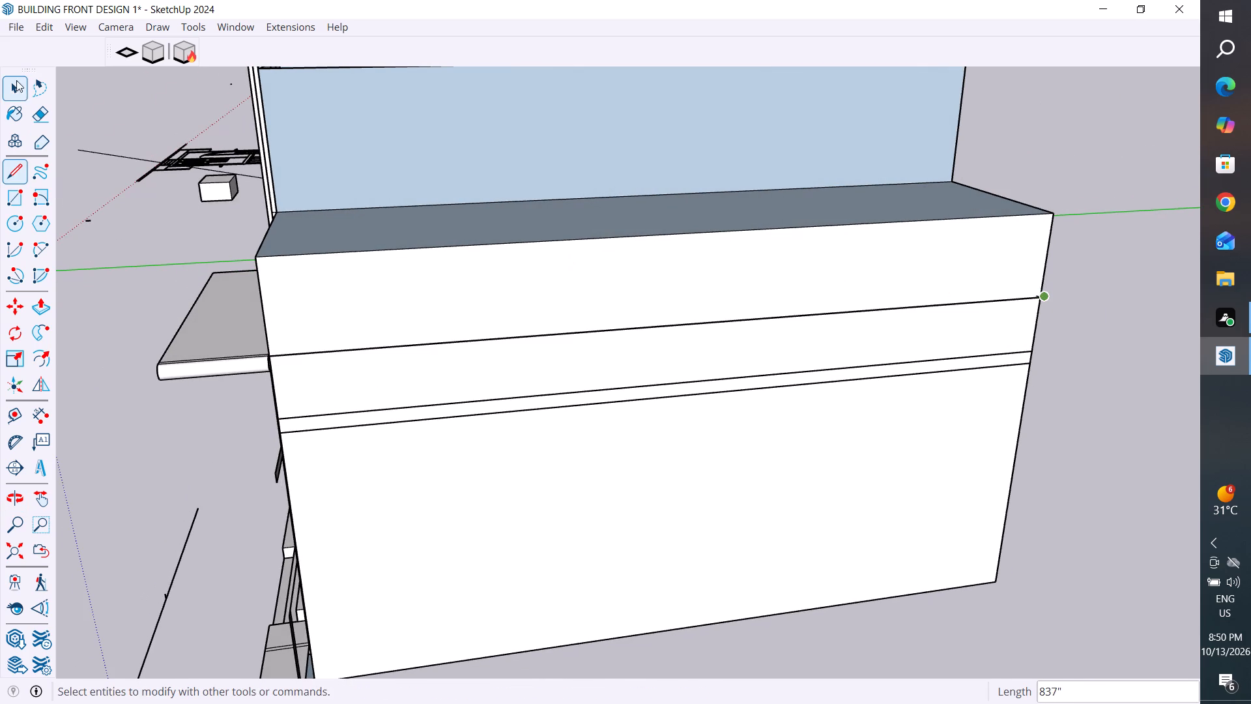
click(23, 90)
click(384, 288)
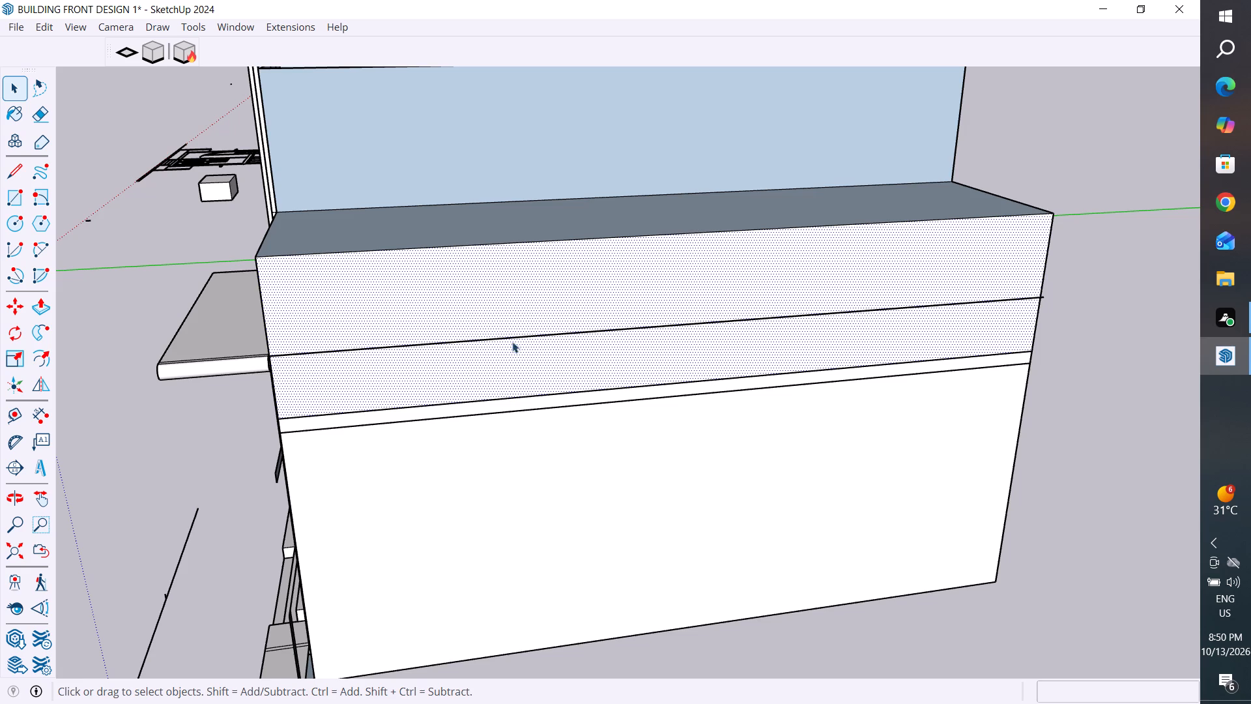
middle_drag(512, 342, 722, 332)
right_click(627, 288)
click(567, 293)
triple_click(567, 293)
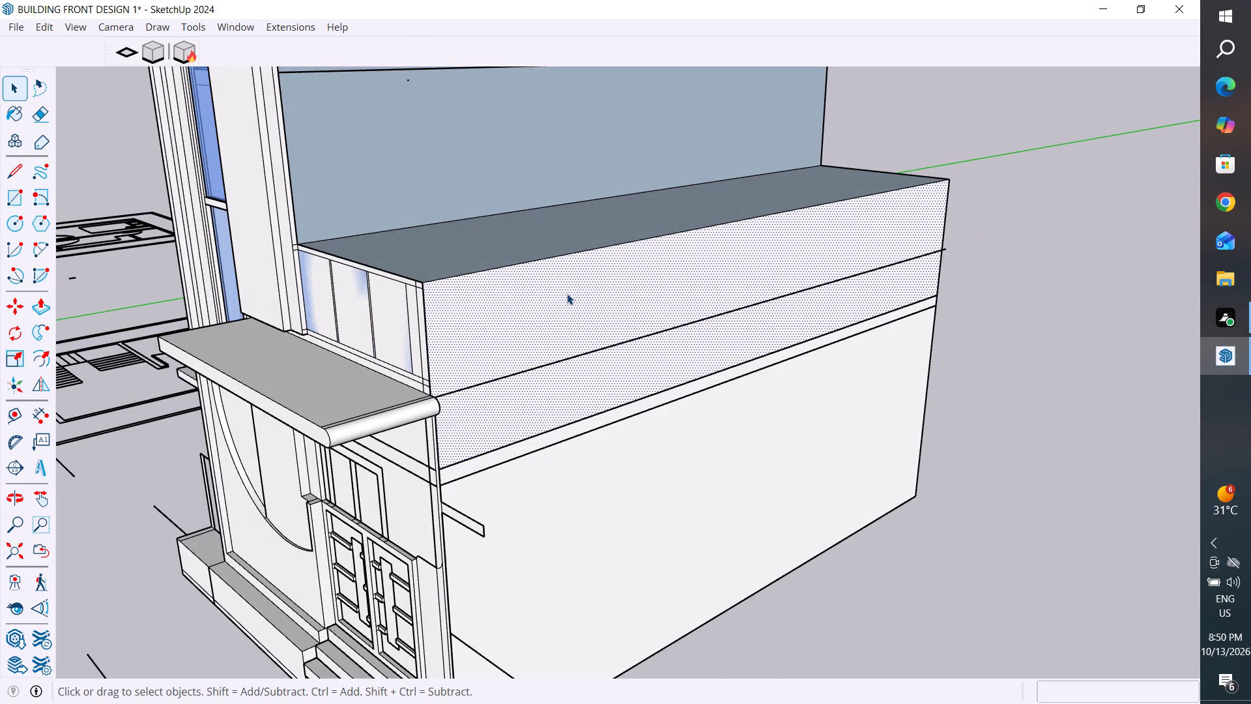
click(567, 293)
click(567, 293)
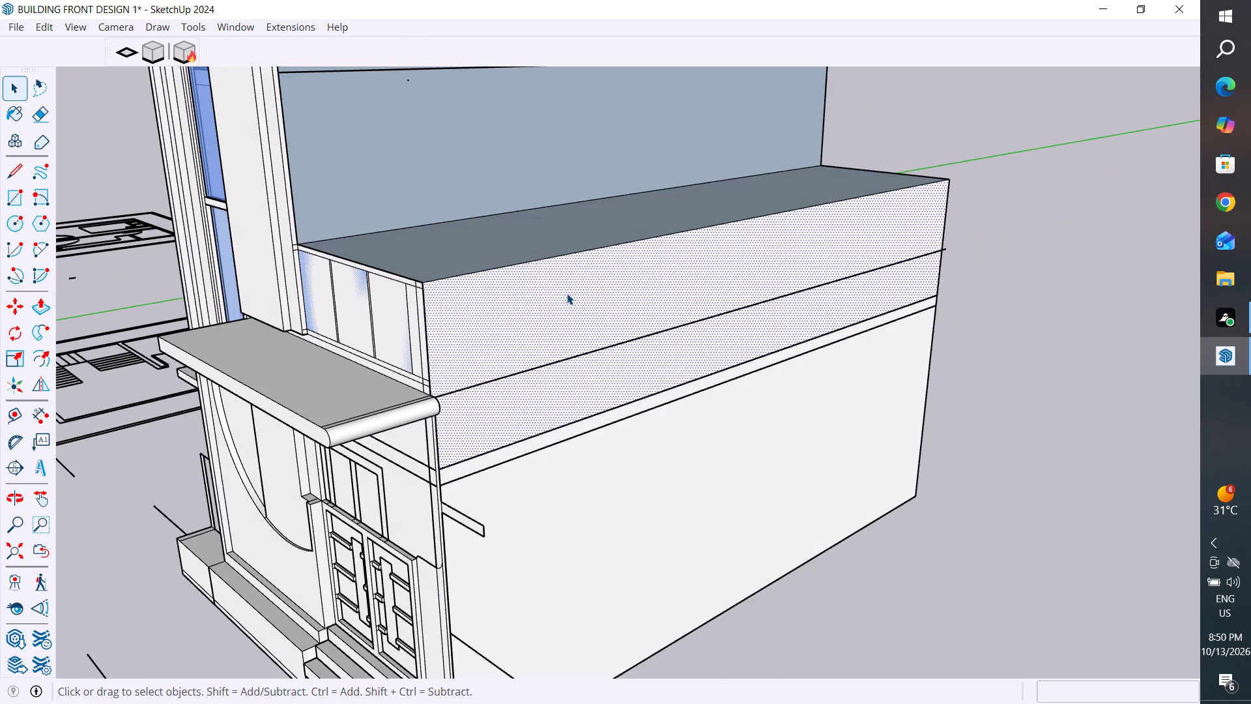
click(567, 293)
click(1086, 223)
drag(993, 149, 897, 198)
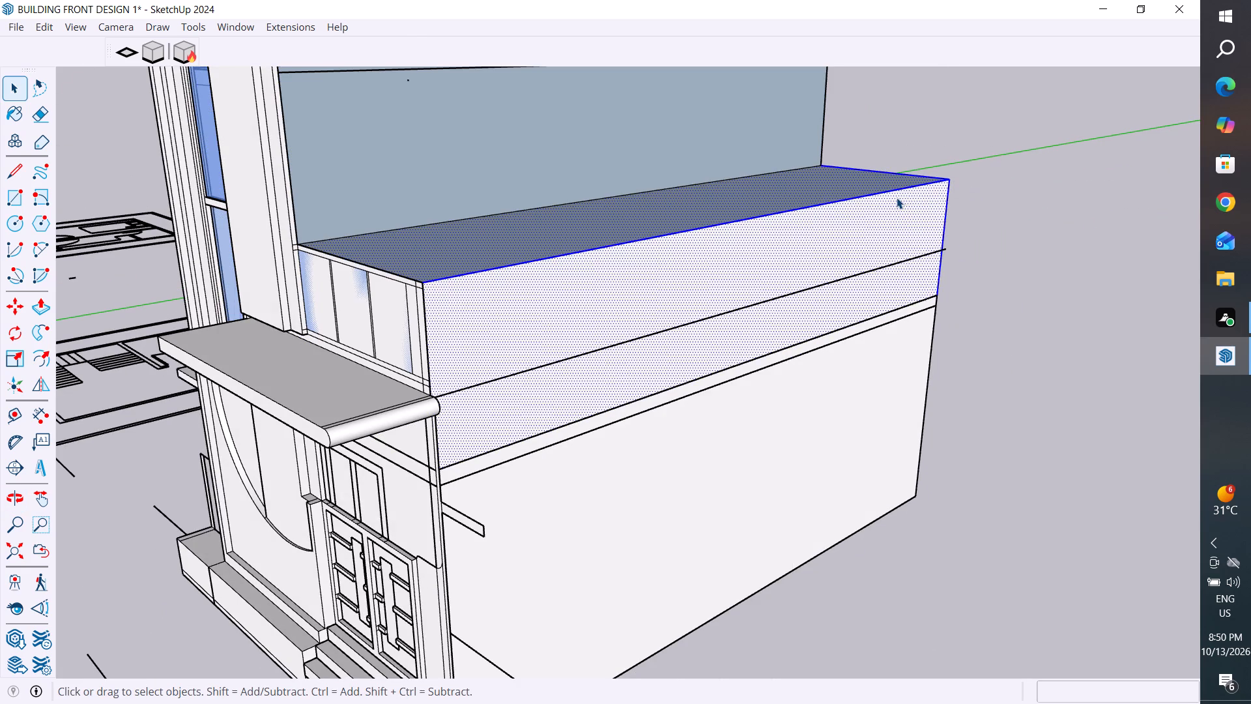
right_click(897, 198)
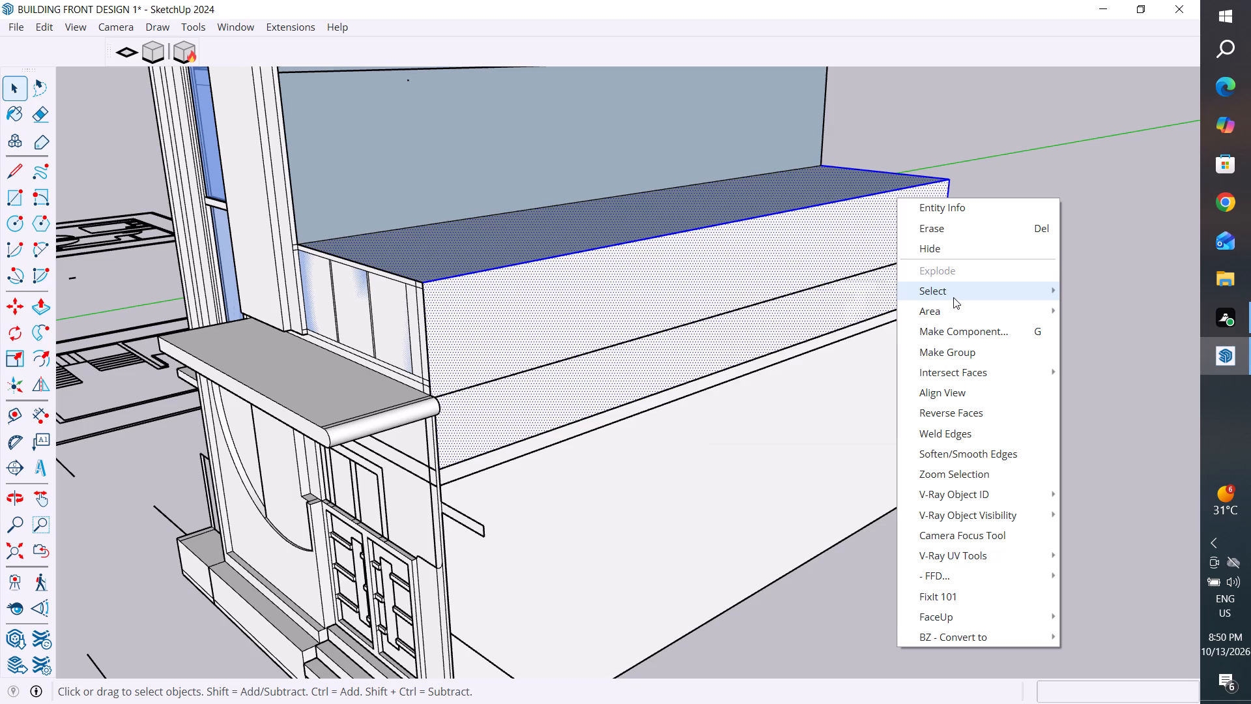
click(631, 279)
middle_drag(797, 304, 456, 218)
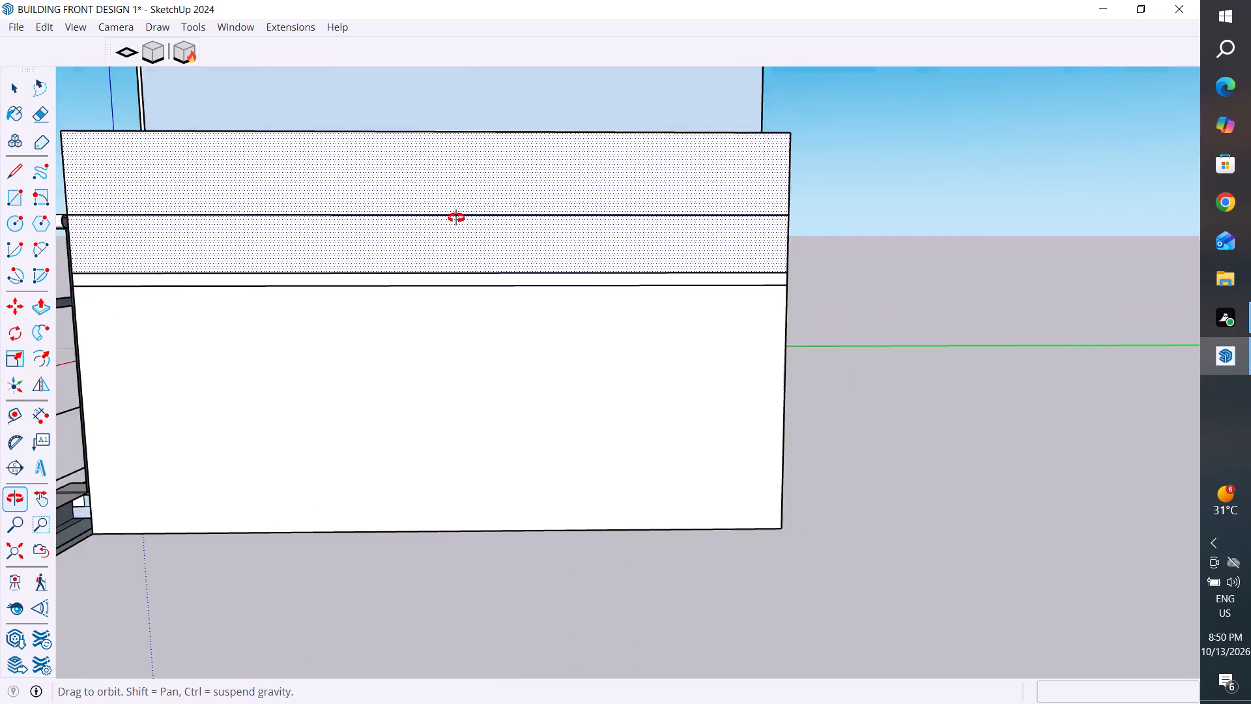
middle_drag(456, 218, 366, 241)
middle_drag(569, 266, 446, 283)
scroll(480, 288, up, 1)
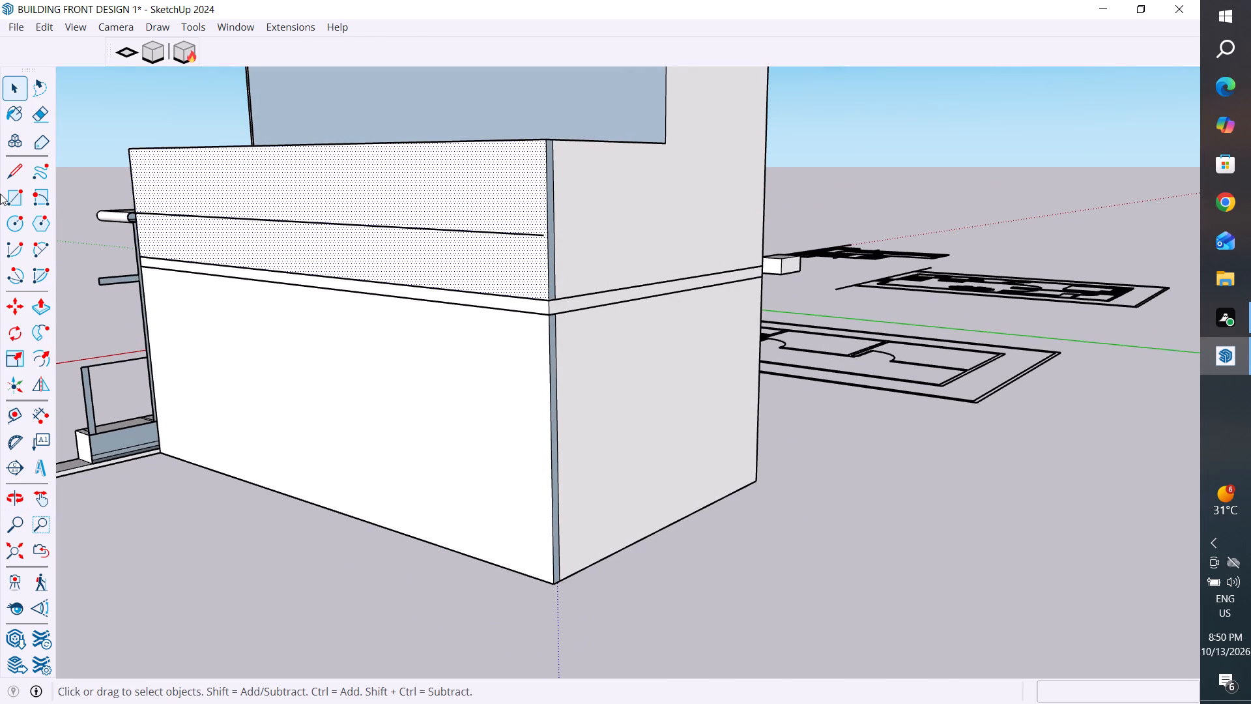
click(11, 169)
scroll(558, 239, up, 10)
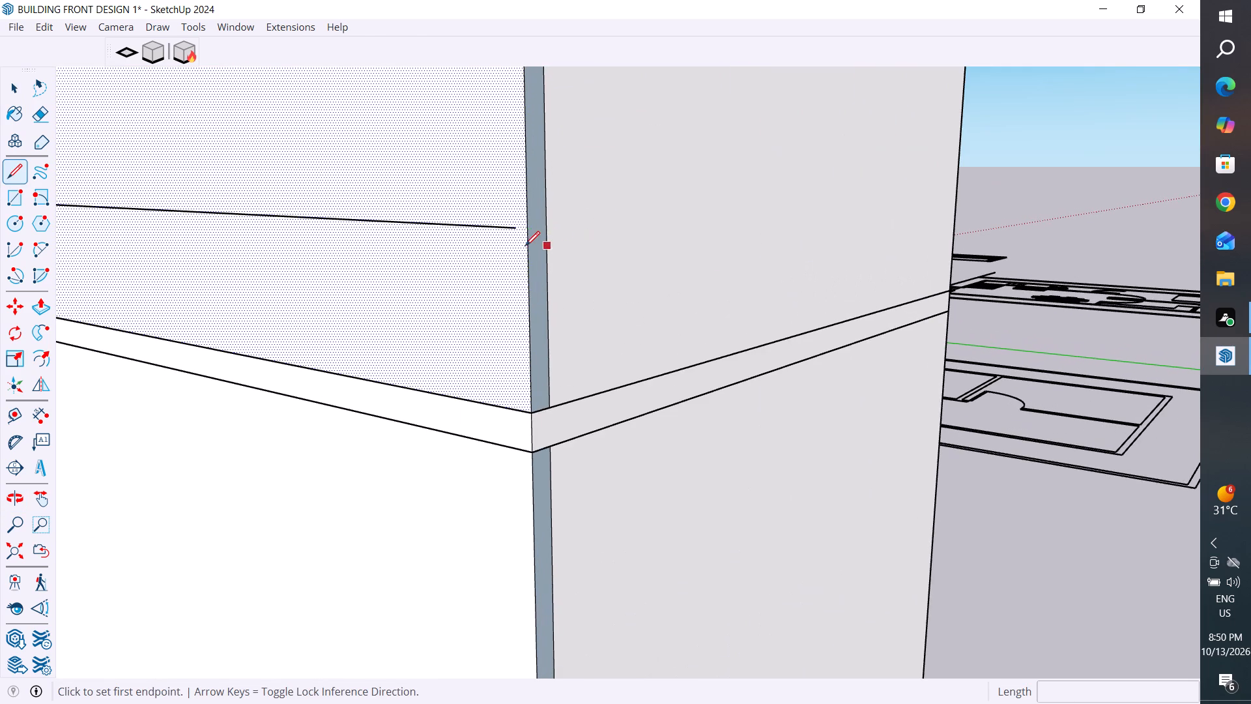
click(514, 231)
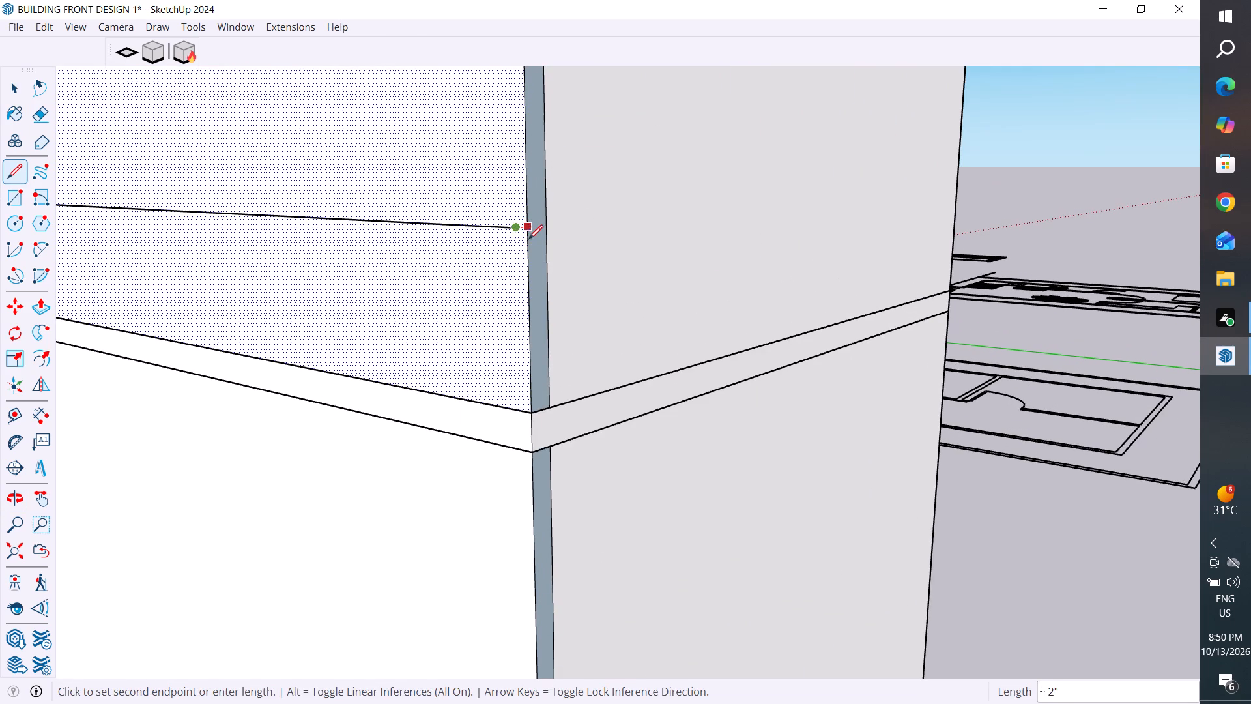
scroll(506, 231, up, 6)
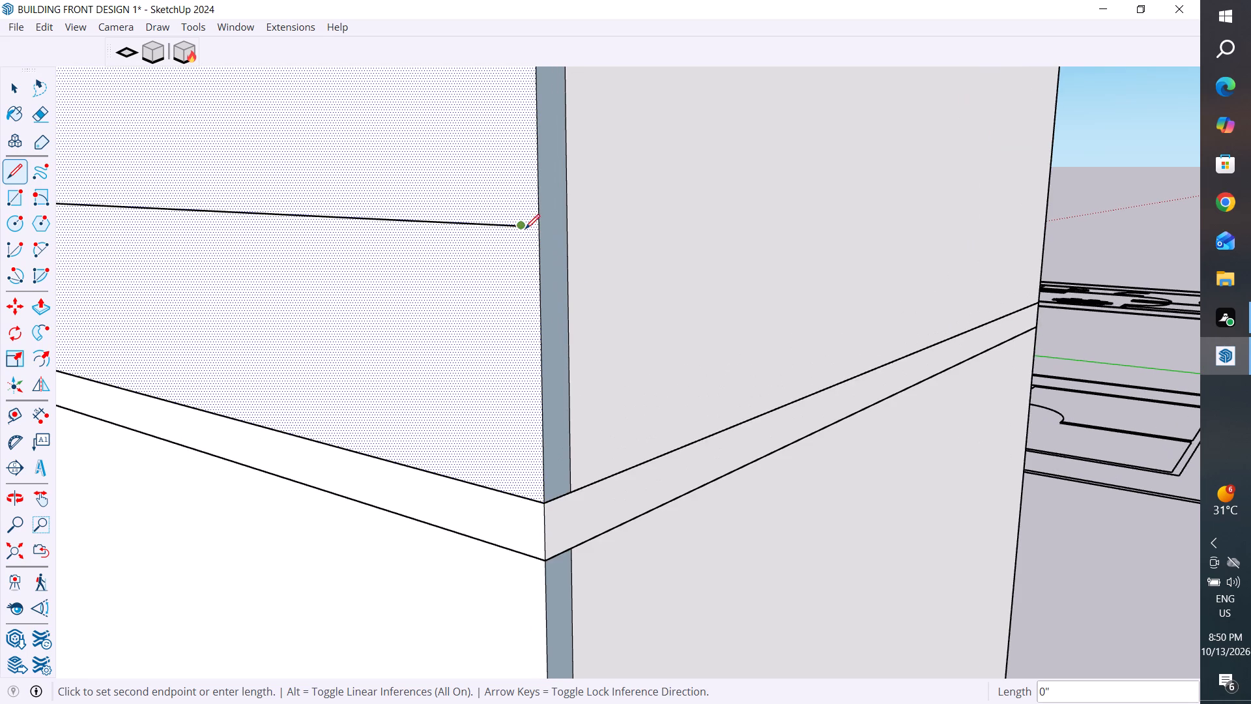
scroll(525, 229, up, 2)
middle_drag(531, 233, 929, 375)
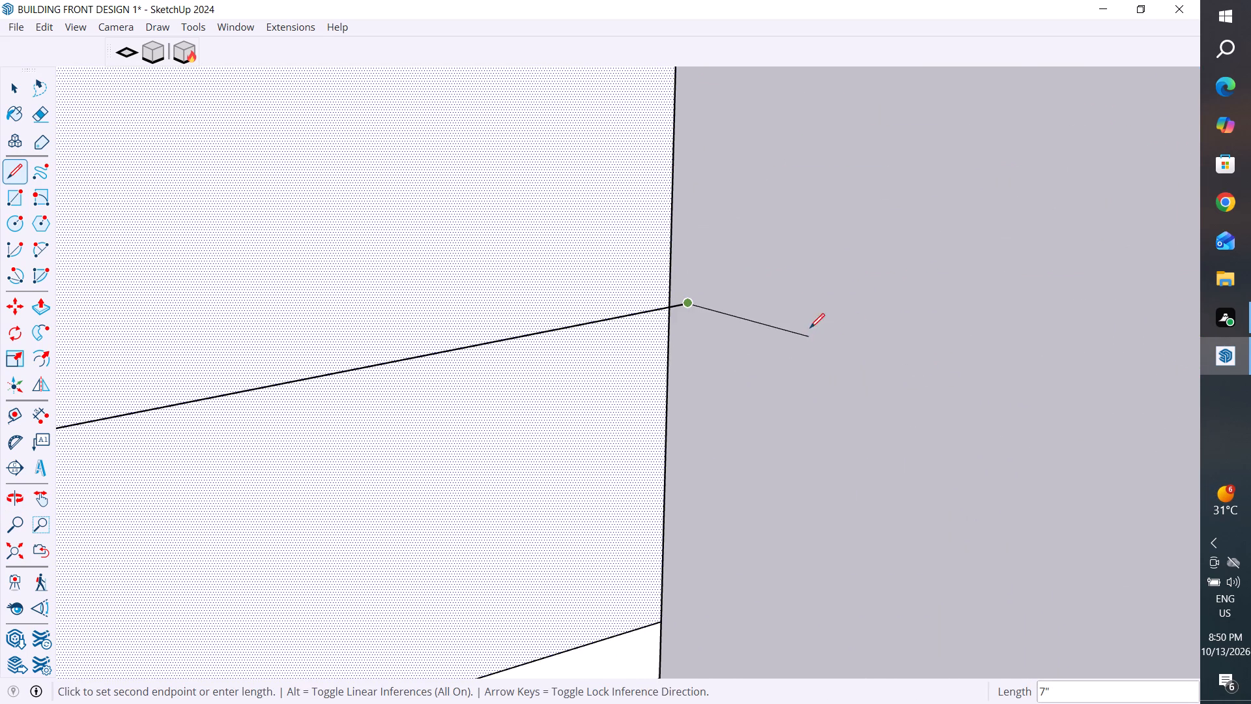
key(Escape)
Delete the line across the upper-storey side wall that overshoots the building's rear edge.
click(5, 93)
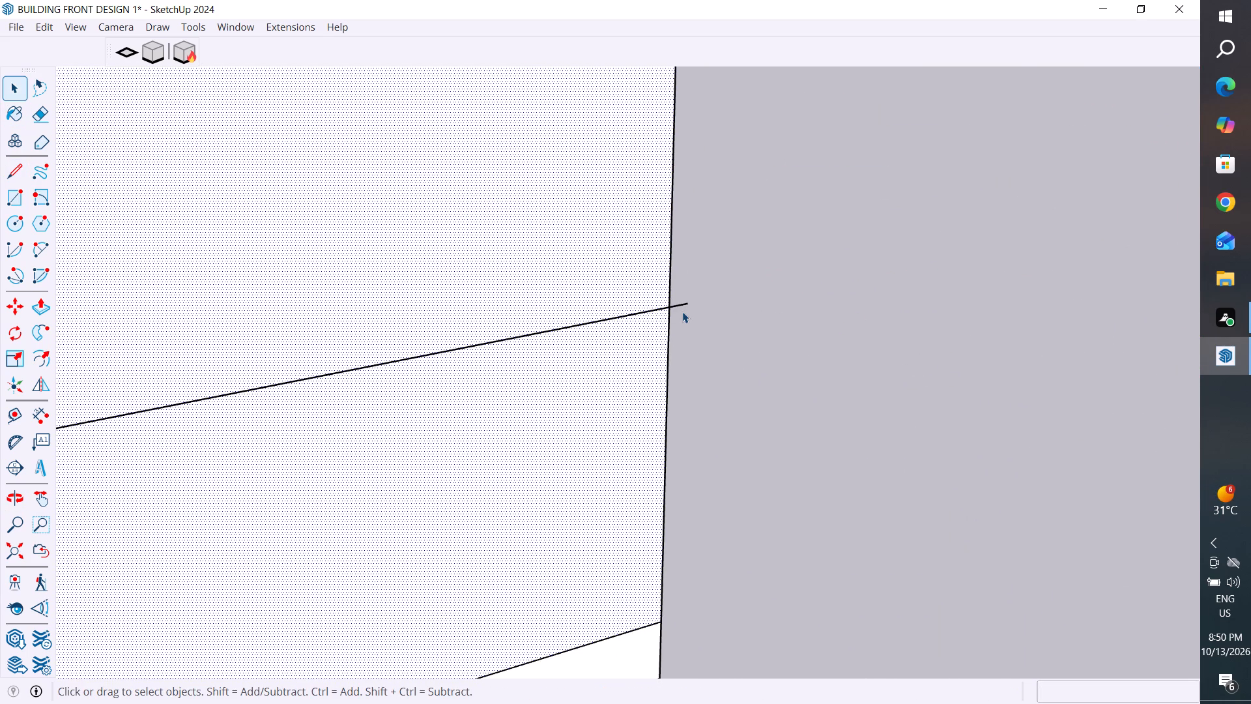
click(689, 301)
click(683, 304)
scroll(844, 404, down, 4)
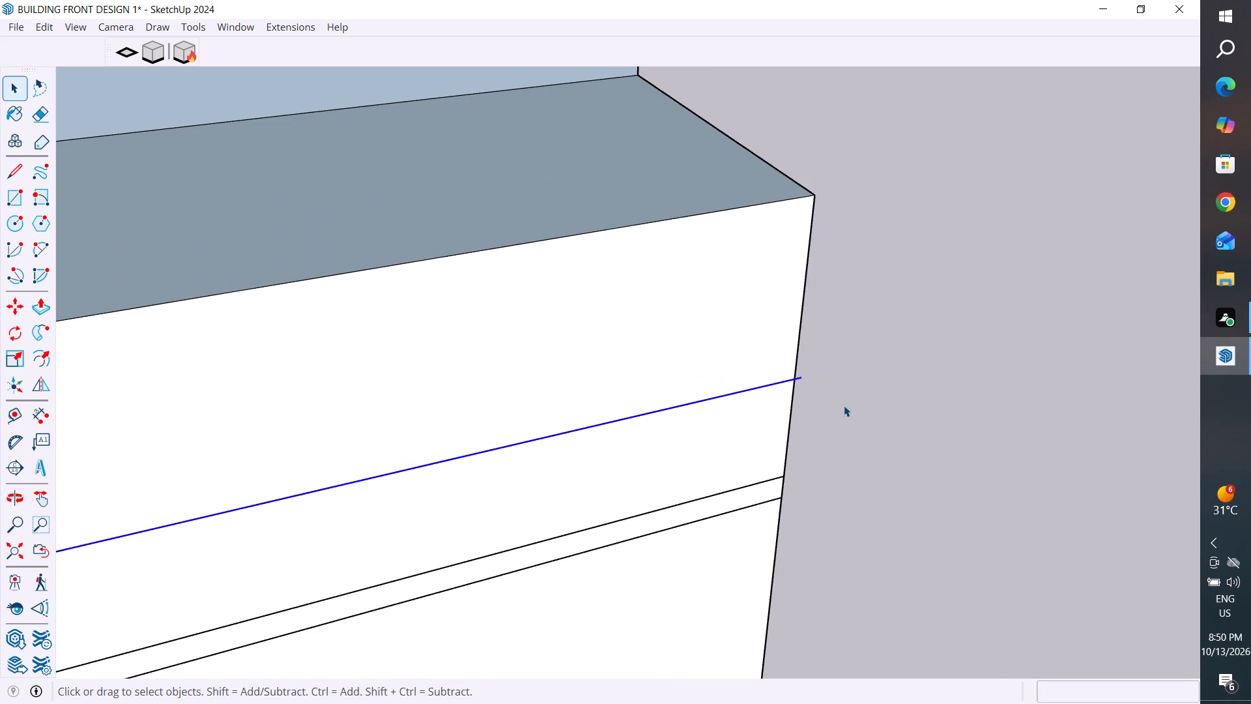
key(Delete)
Draw a line about 336" long across the upper-storey side wall, from the front canopy's top corner to the wall's rear edge.
scroll(933, 345, down, 11)
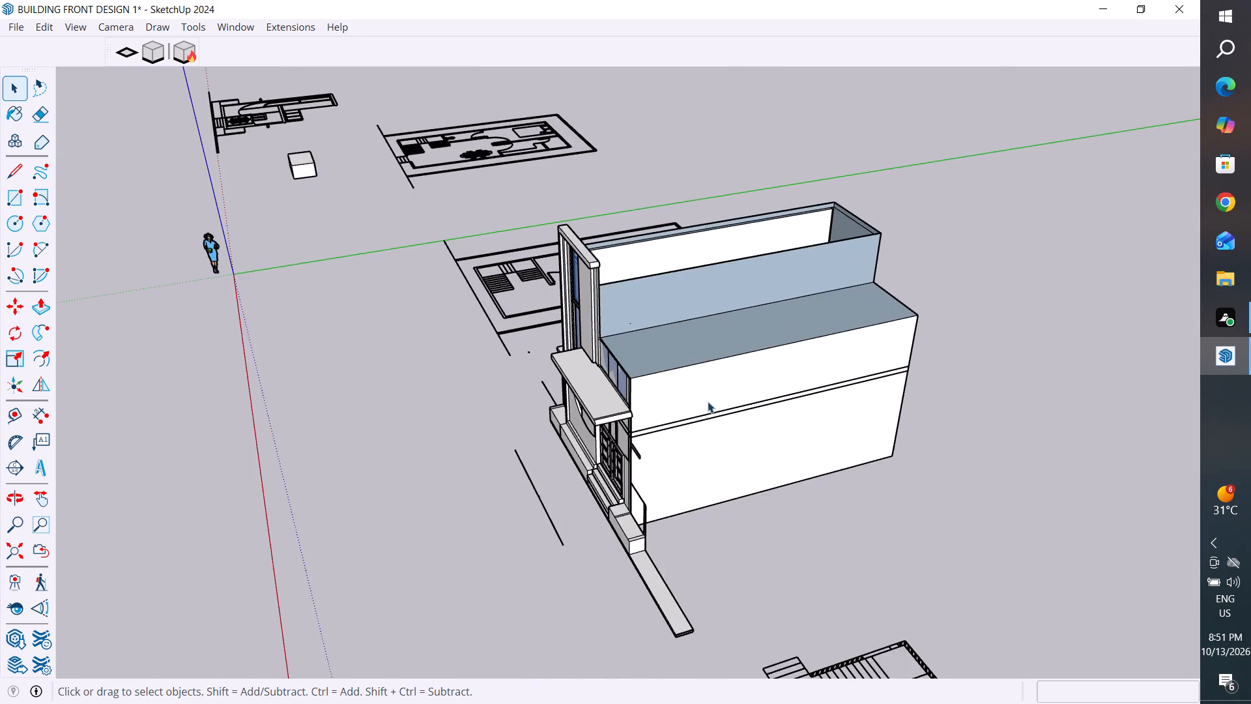
scroll(708, 402, up, 10)
middle_drag(361, 426, 535, 397)
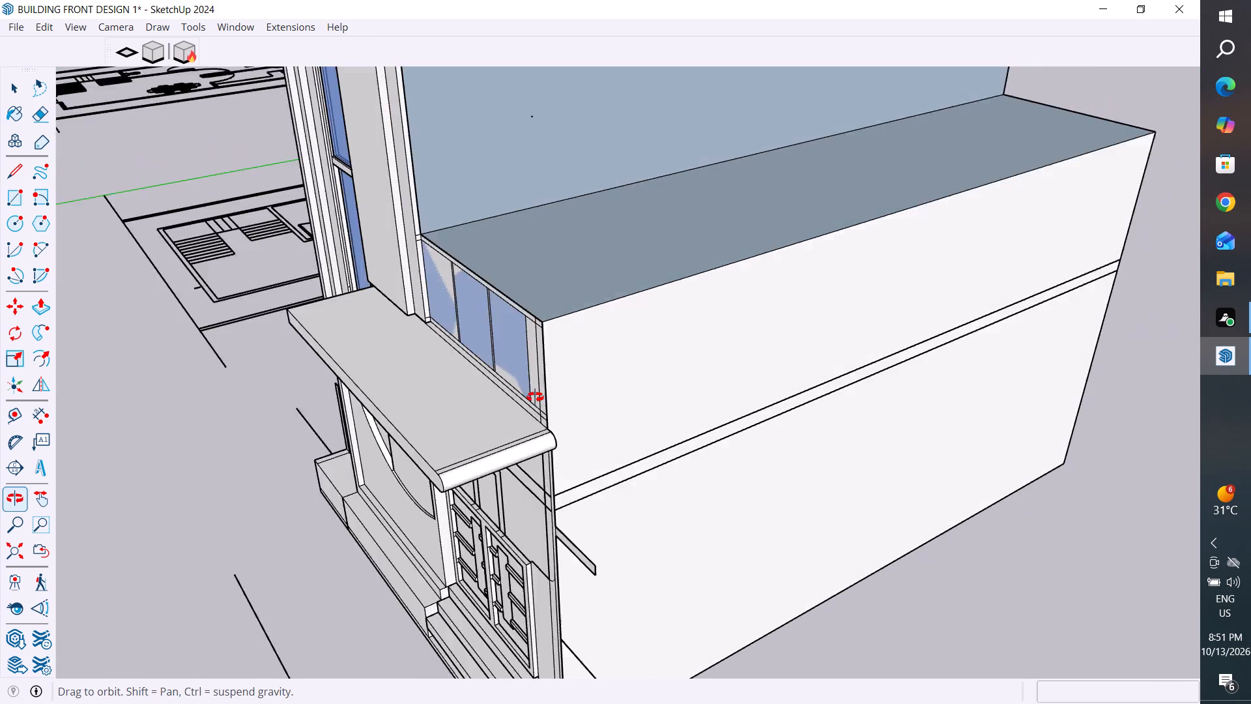
middle_drag(535, 397, 253, 418)
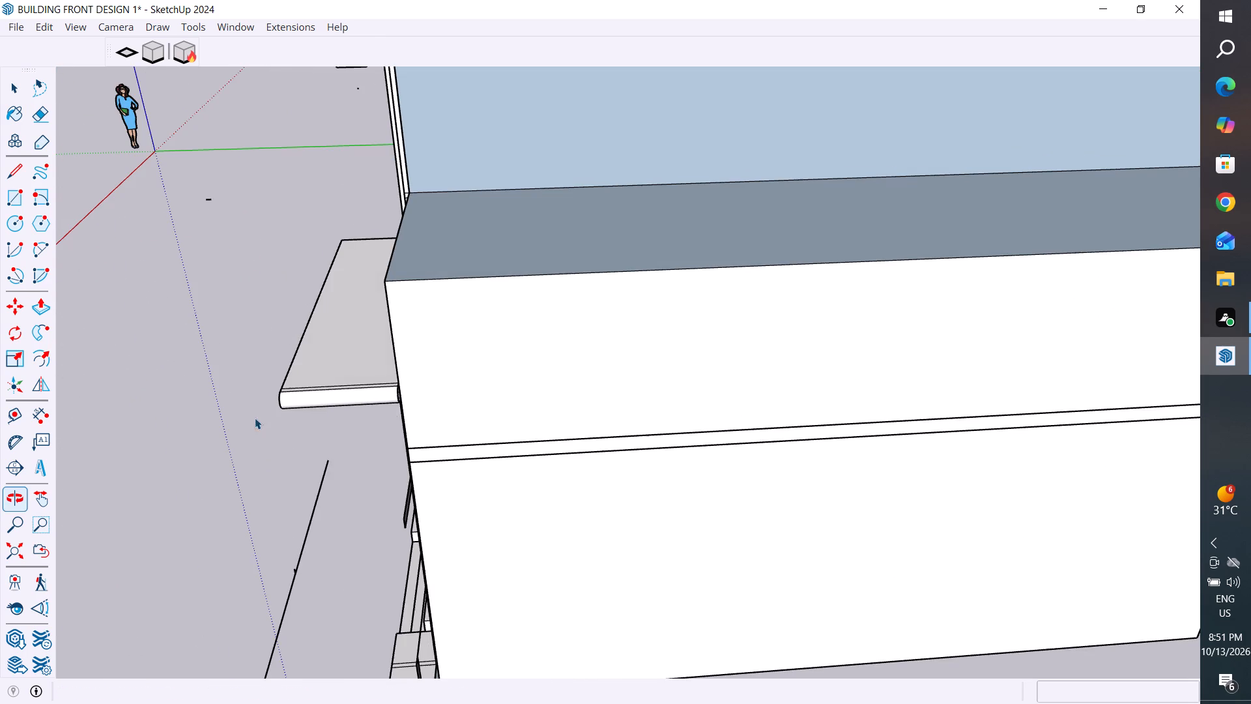
click(12, 171)
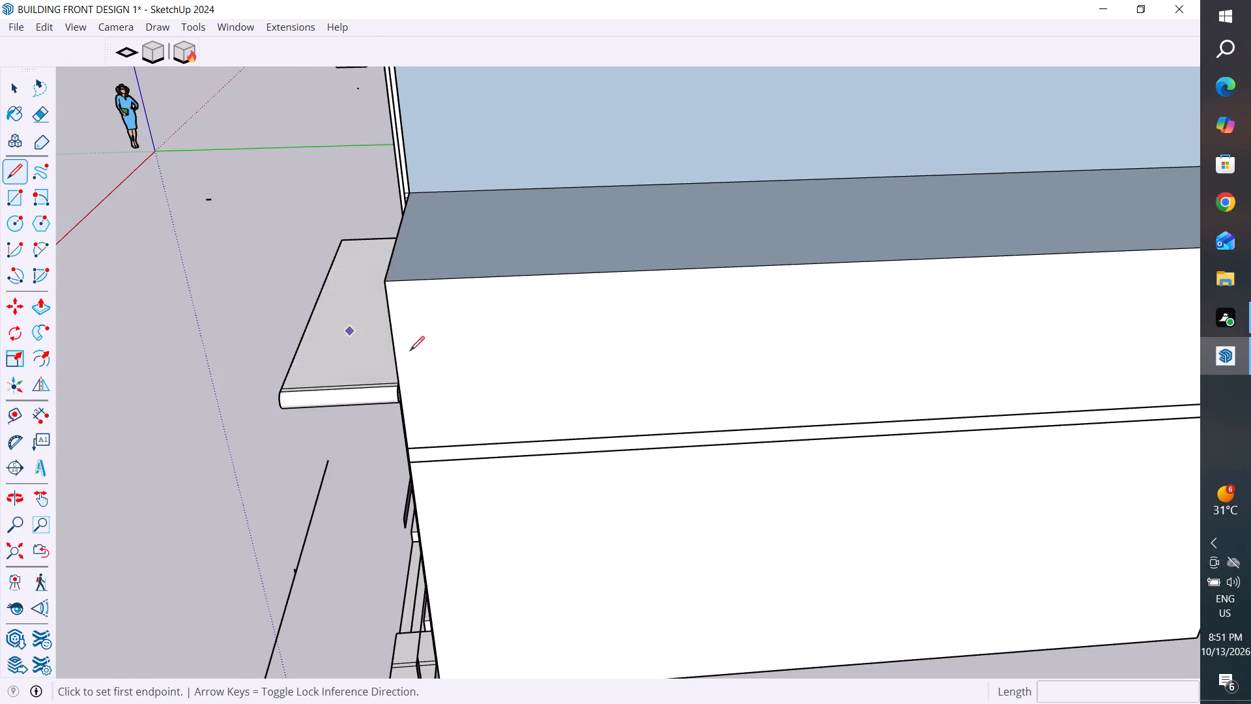
scroll(430, 389, up, 13)
scroll(342, 412, up, 4)
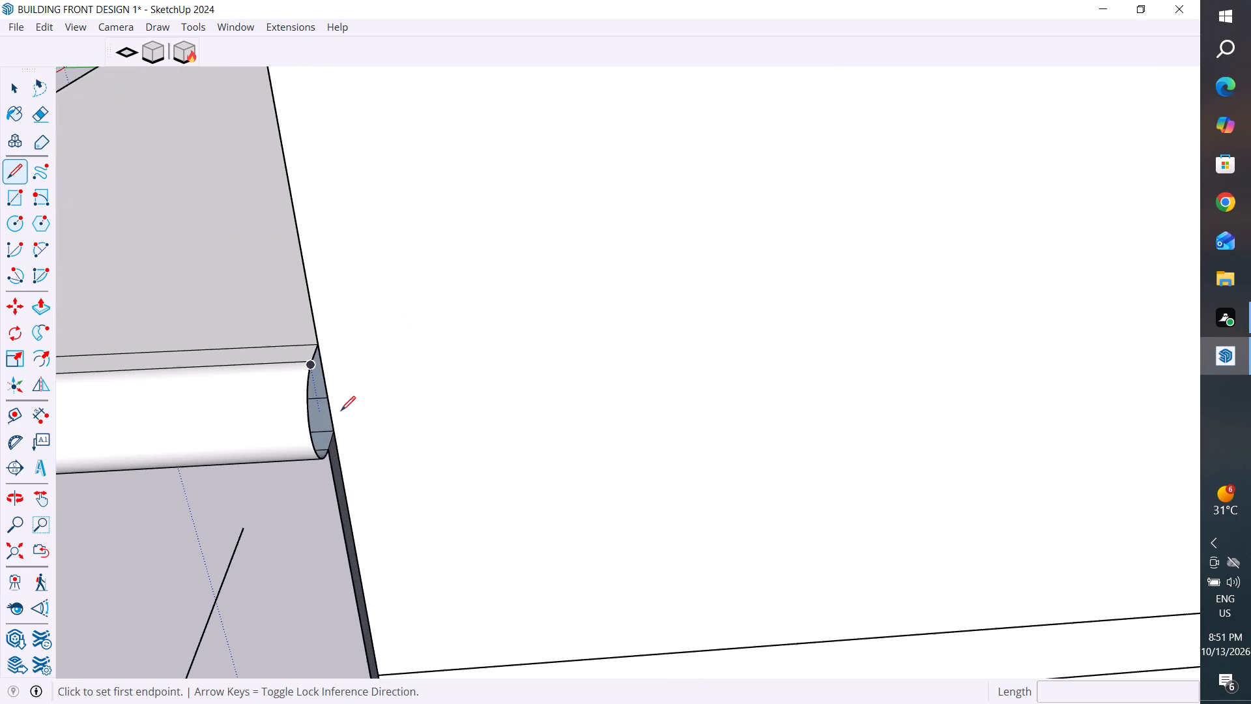
click(332, 438)
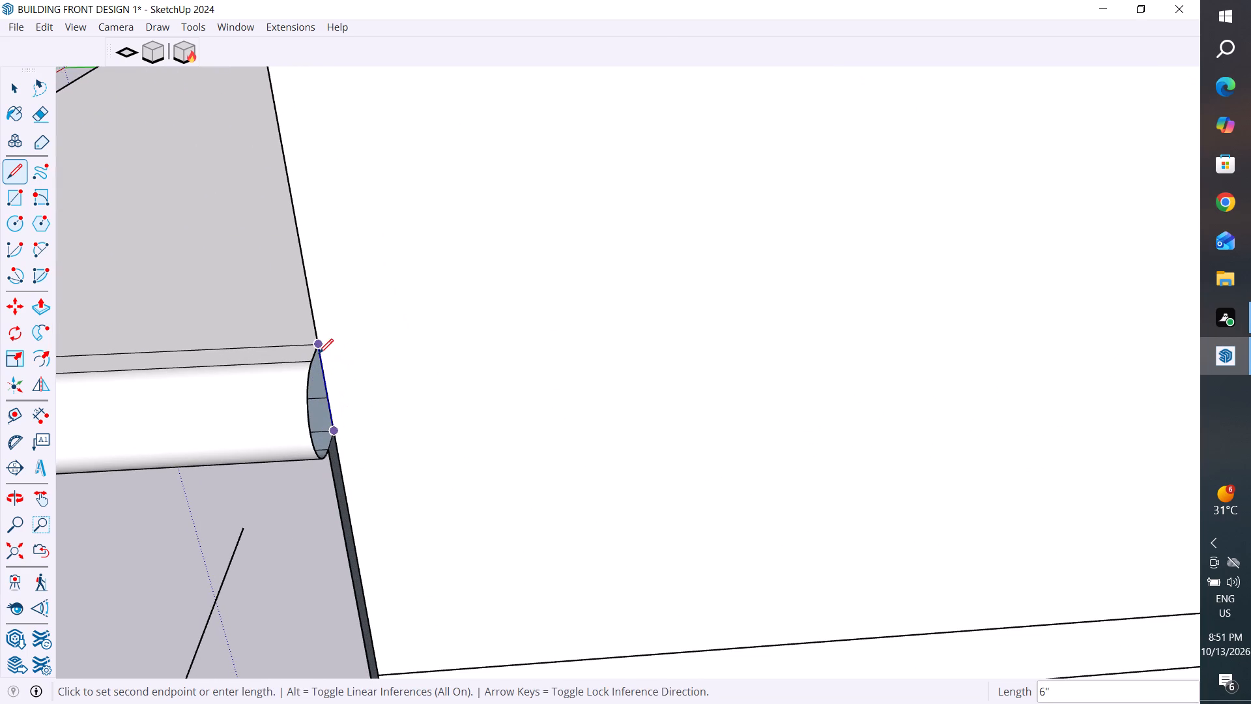
click(319, 353)
click(317, 342)
scroll(317, 342, down, 5)
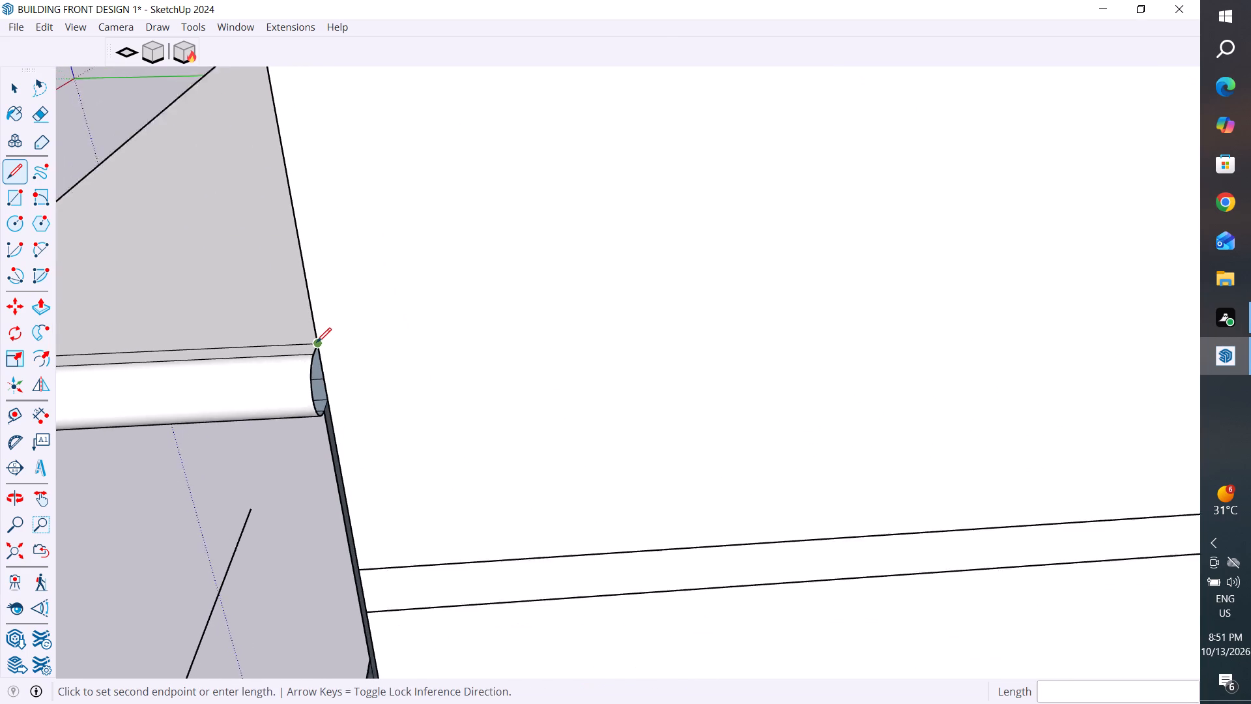
scroll(317, 342, down, 18)
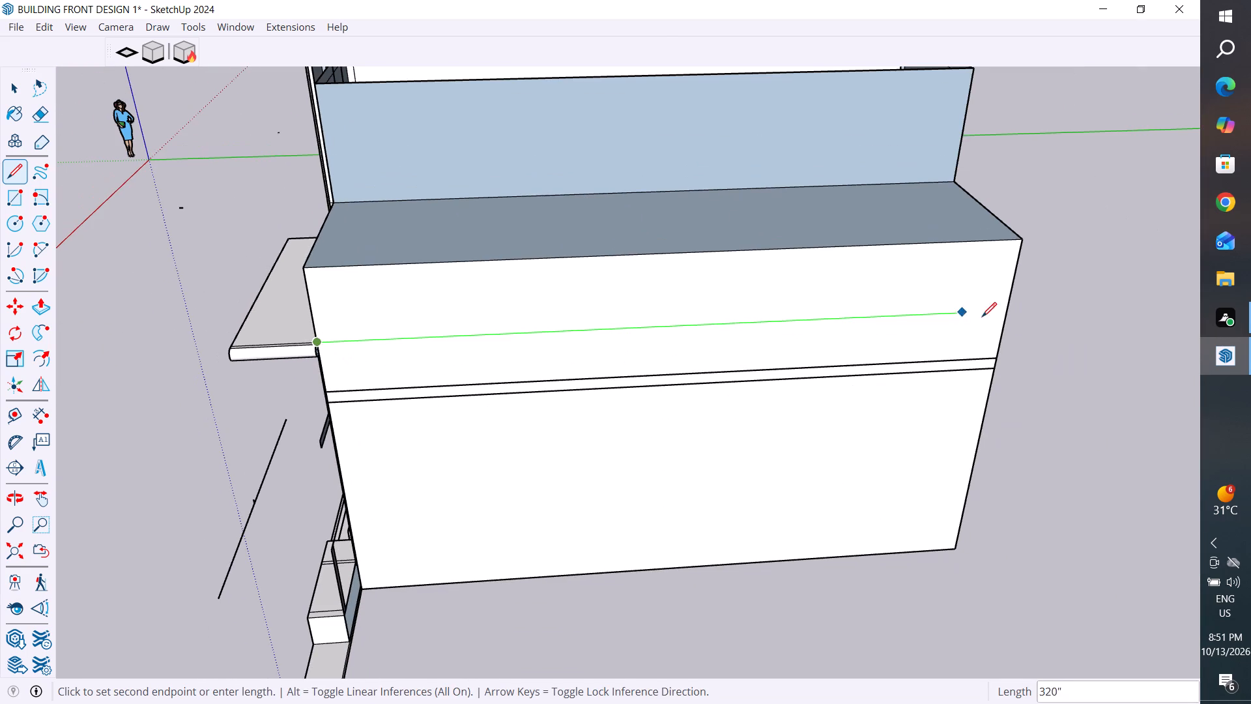
click(1007, 311)
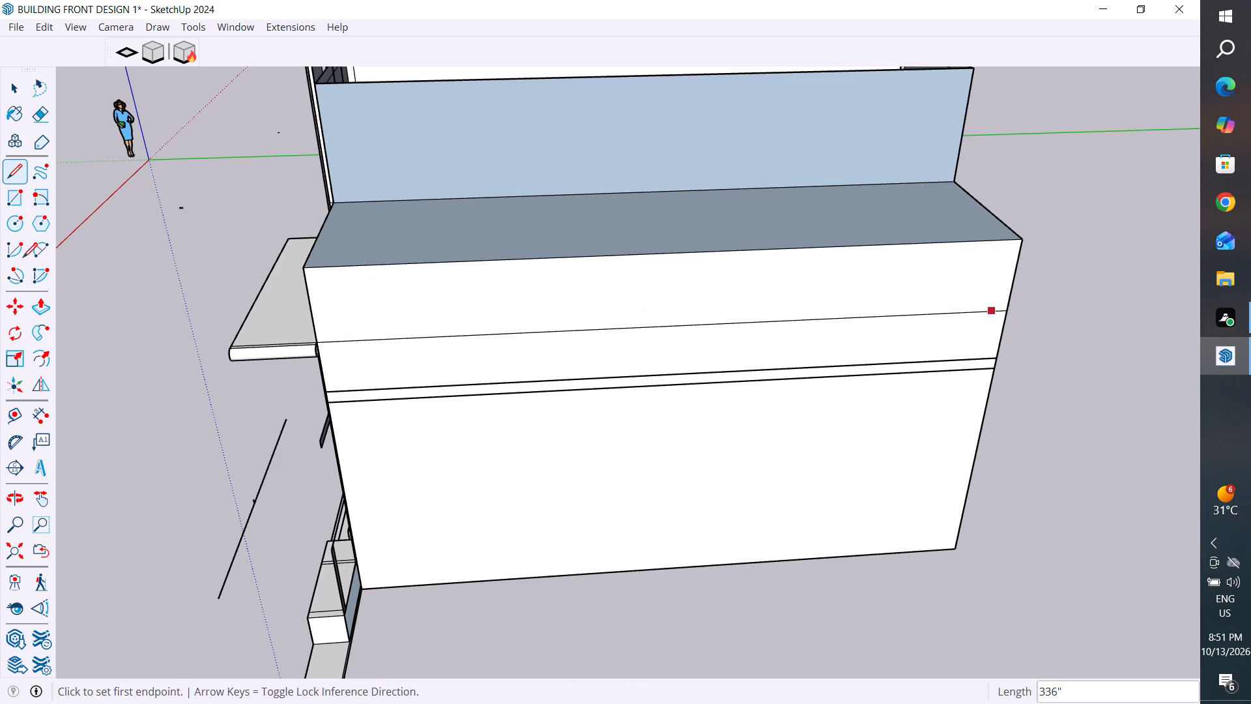
Delete the upper side-wall face between the canopy-level line and the lower roof.
click(14, 81)
click(389, 278)
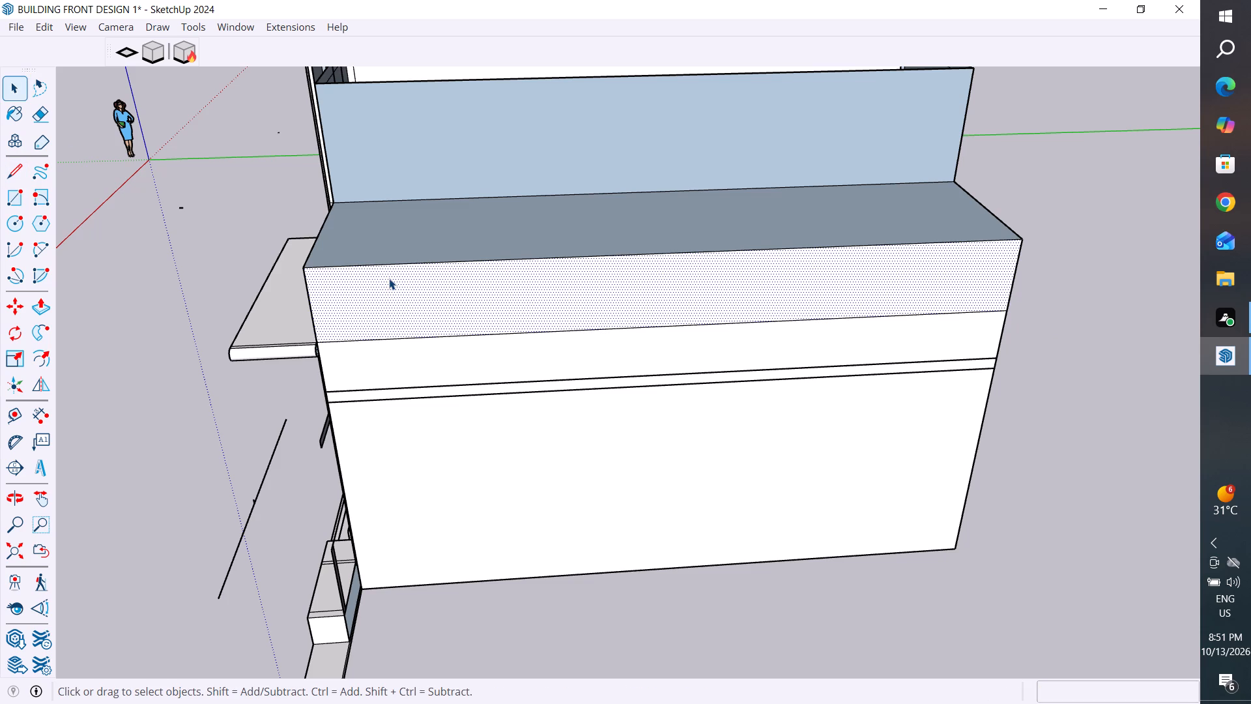
key(Delete)
Delete the lower roof face beside the recessed upper wall and the line along its outer edge.
middle_drag(611, 350, 1020, 296)
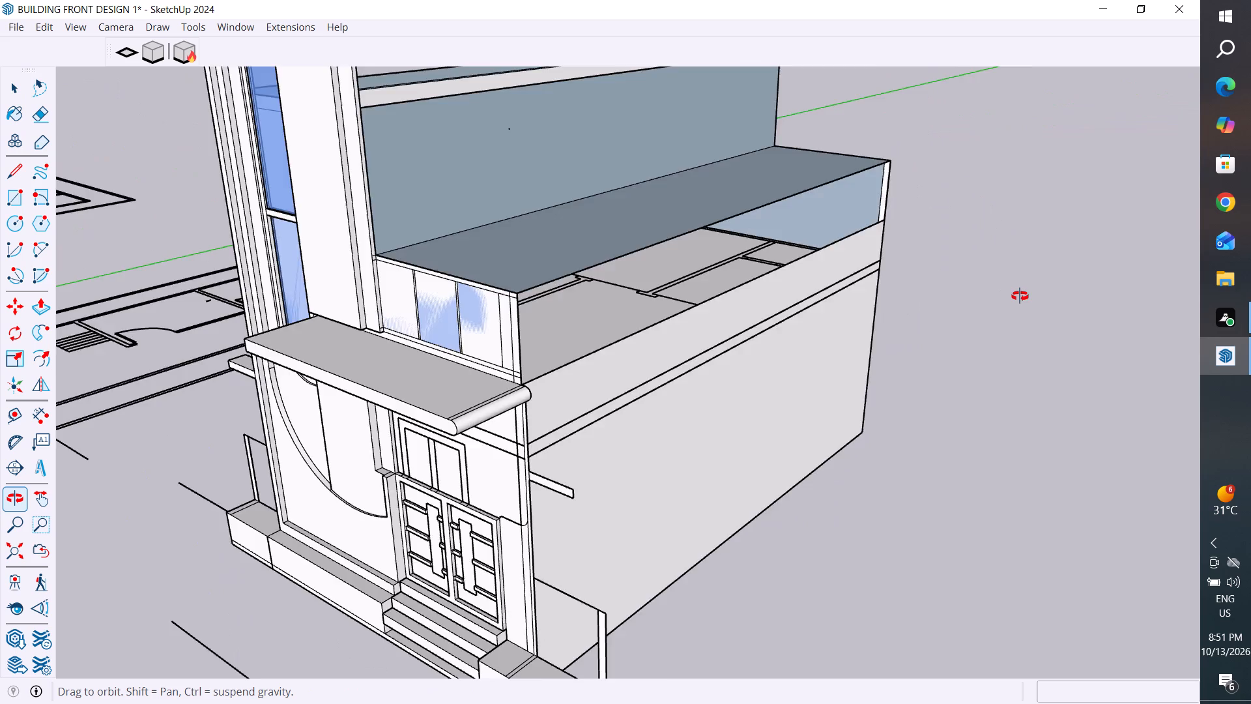
middle_drag(1020, 296, 605, 563)
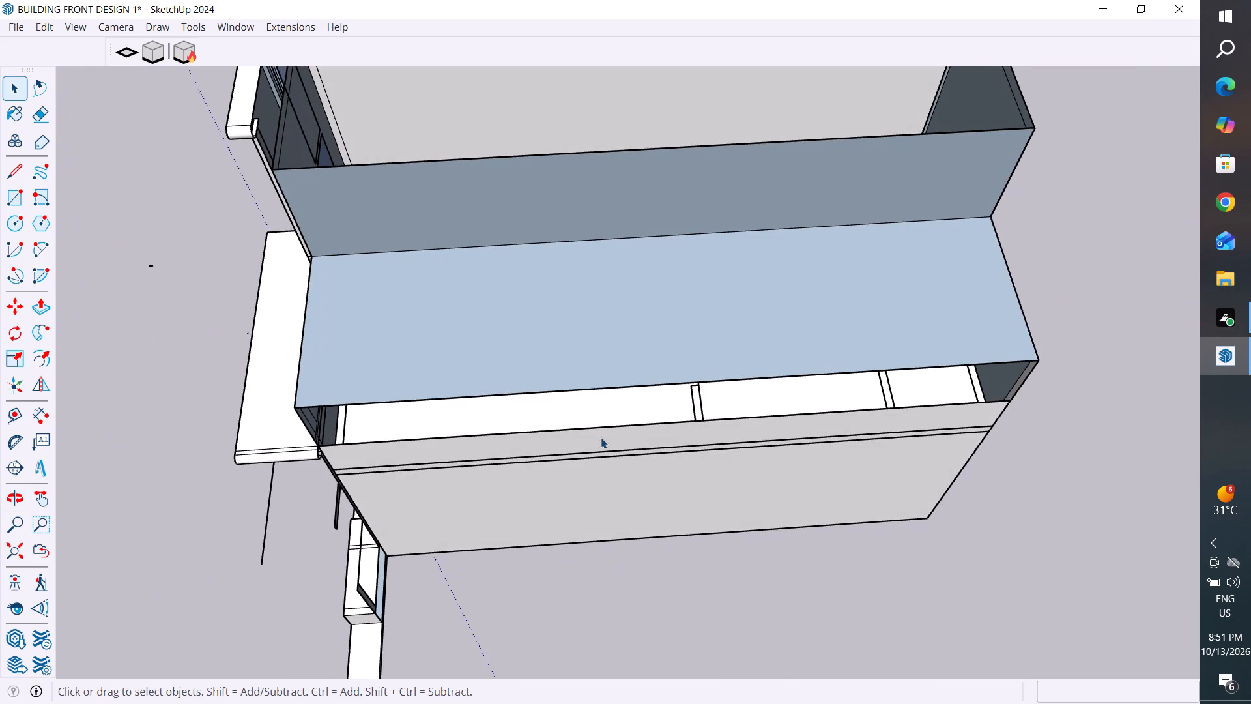
click(610, 332)
key(Delete)
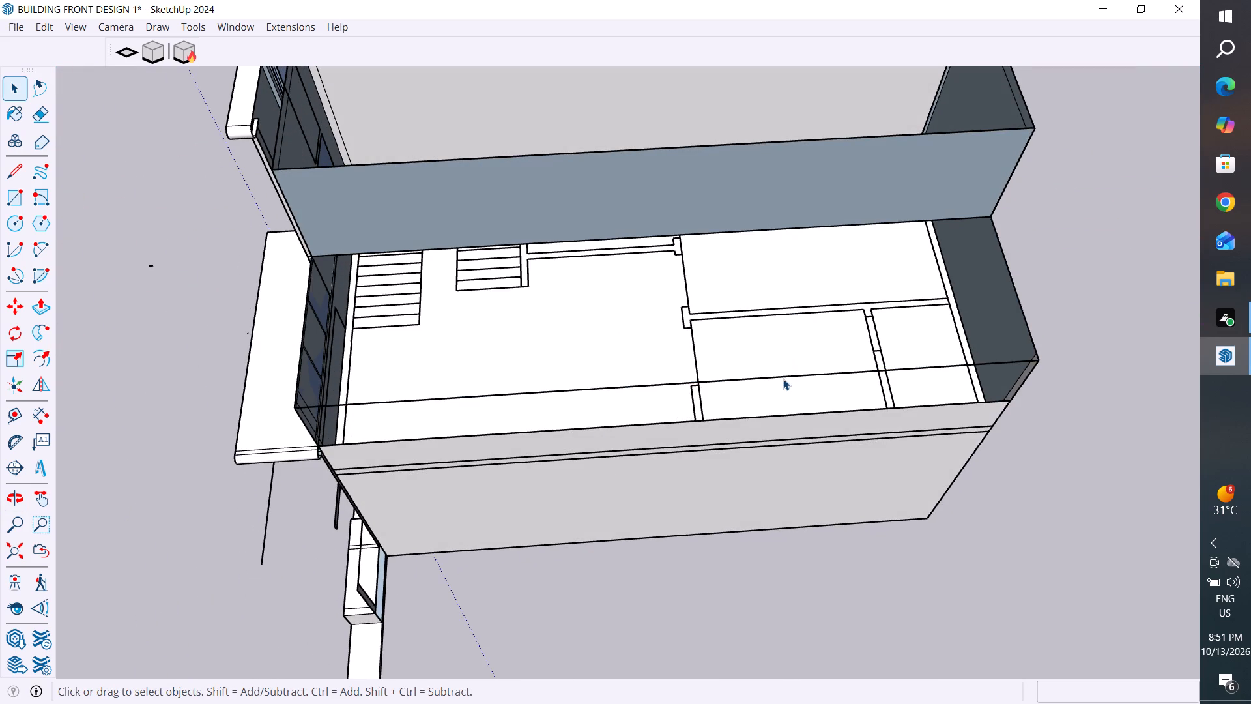
click(790, 376)
key(Delete)
Examine the opened upper storey, its rear wall face and the front balcony glazing from several sides.
middle_drag(1025, 340, 940, 309)
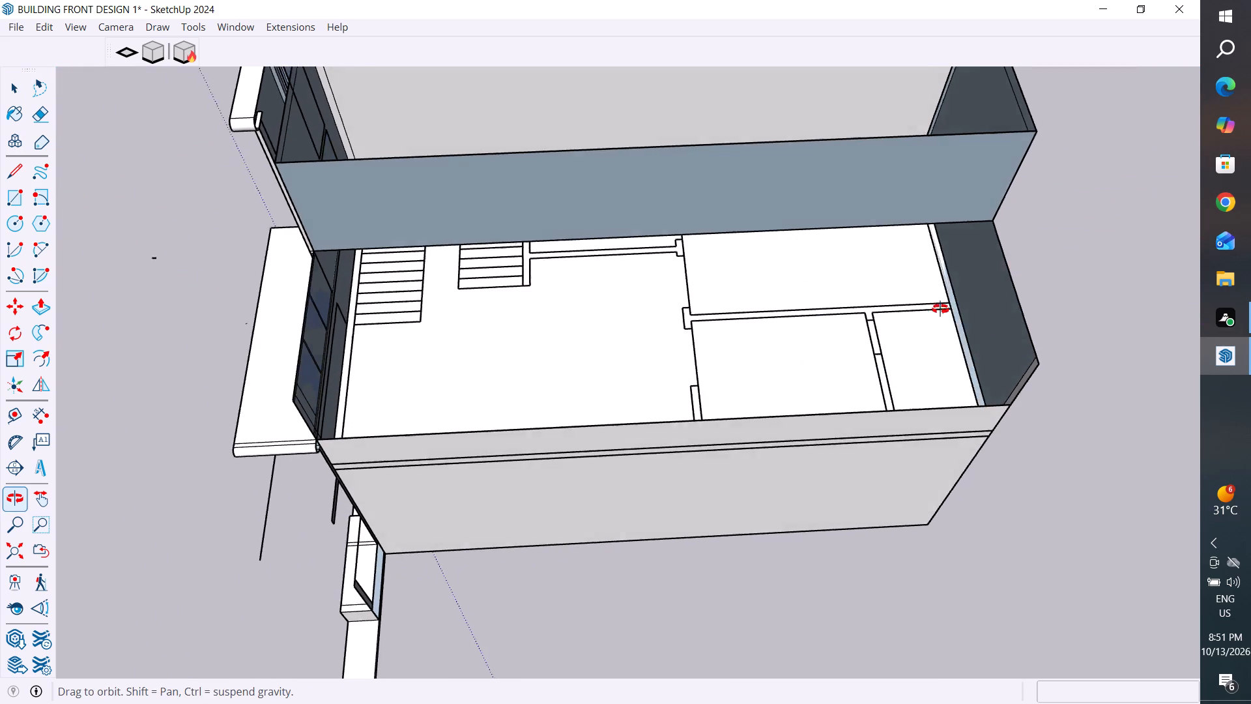
middle_drag(940, 309, 777, 134)
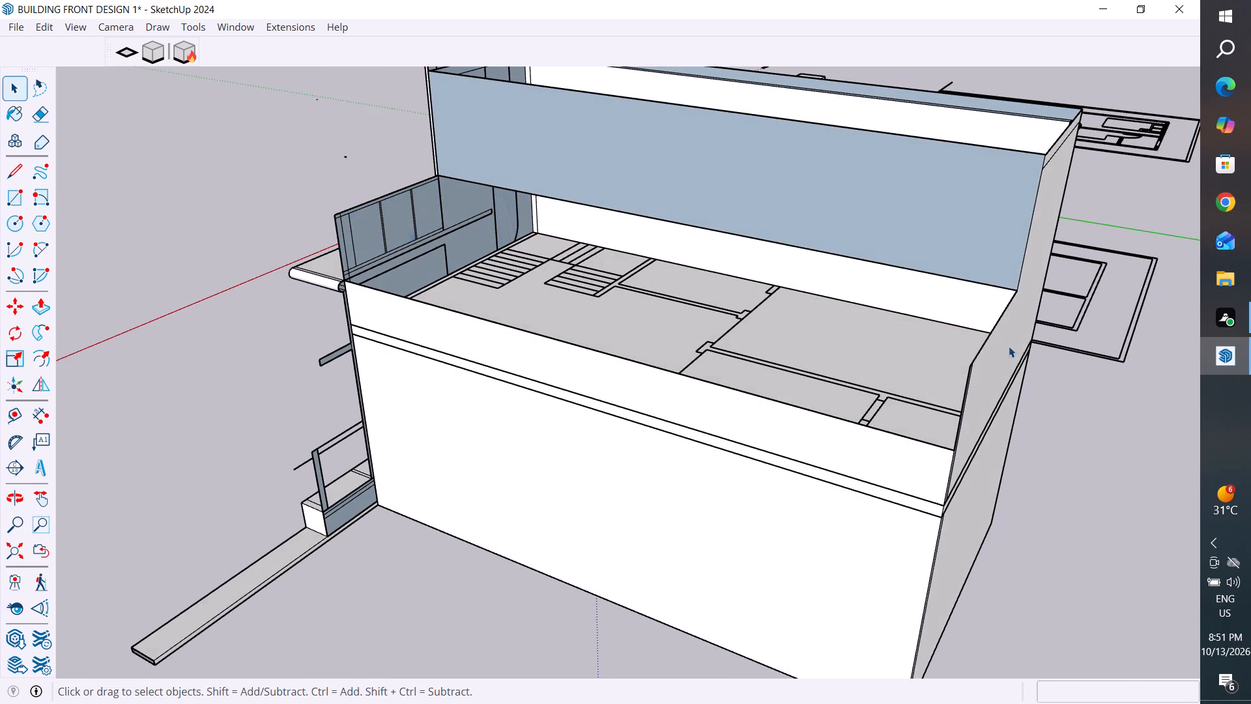
middle_drag(1007, 347, 829, 264)
click(846, 319)
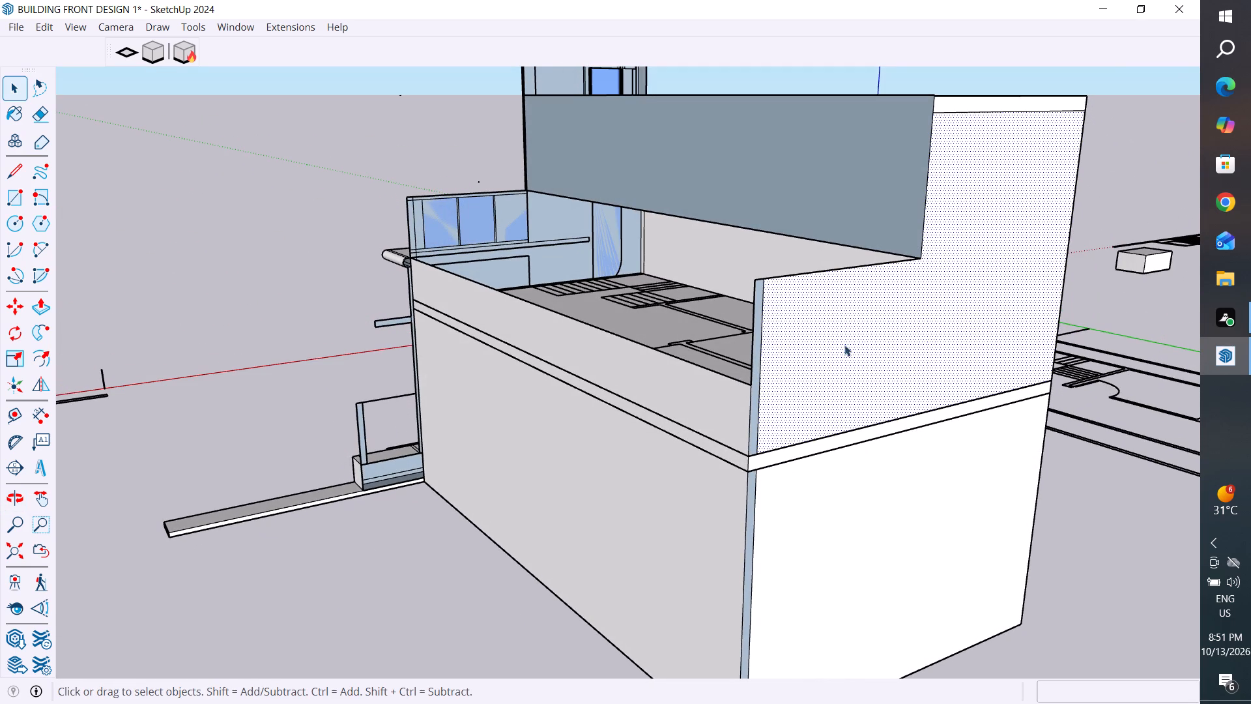
middle_drag(861, 367, 1121, 379)
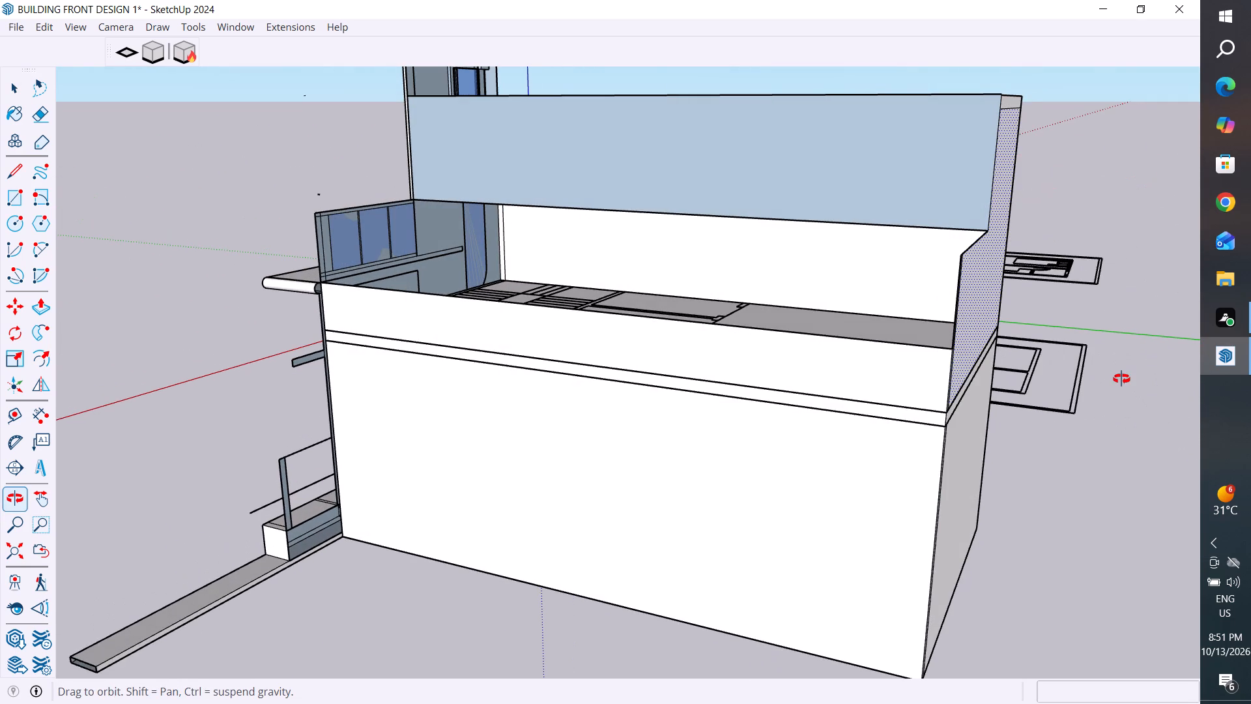
middle_drag(1121, 379, 1189, 459)
scroll(333, 246, up, 3)
middle_drag(396, 262, 329, 241)
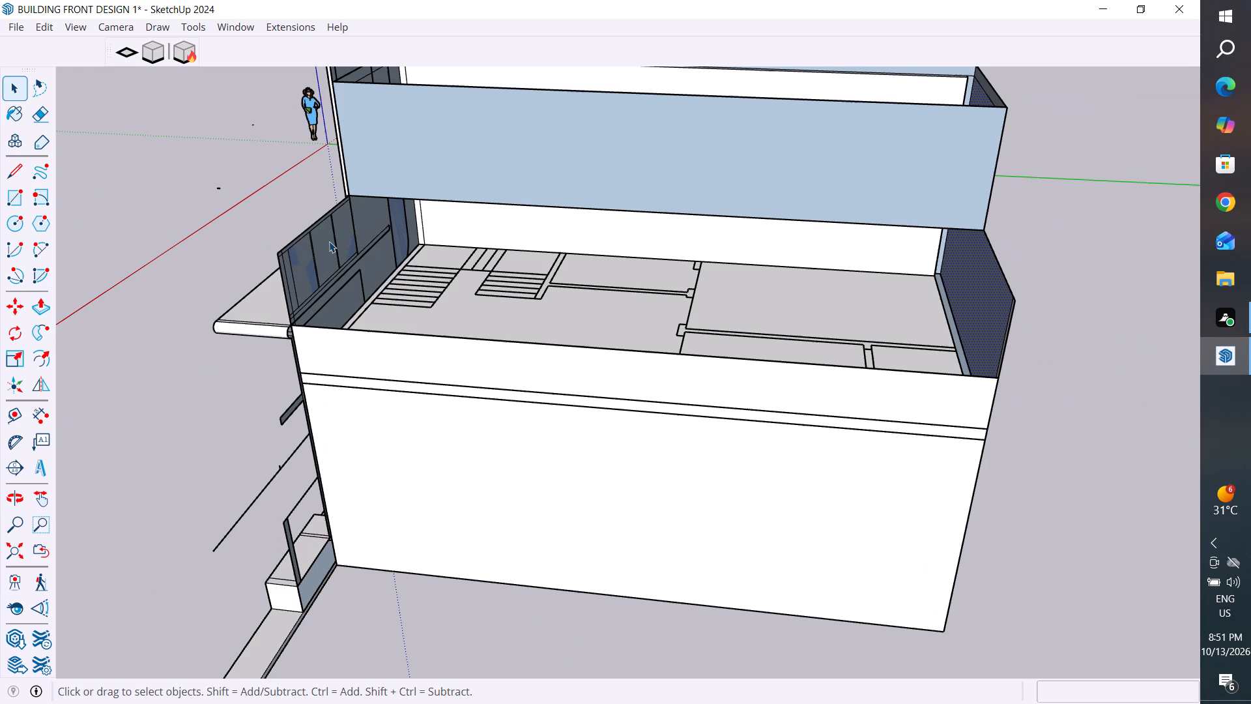
middle_drag(329, 241, 315, 342)
scroll(469, 328, down, 3)
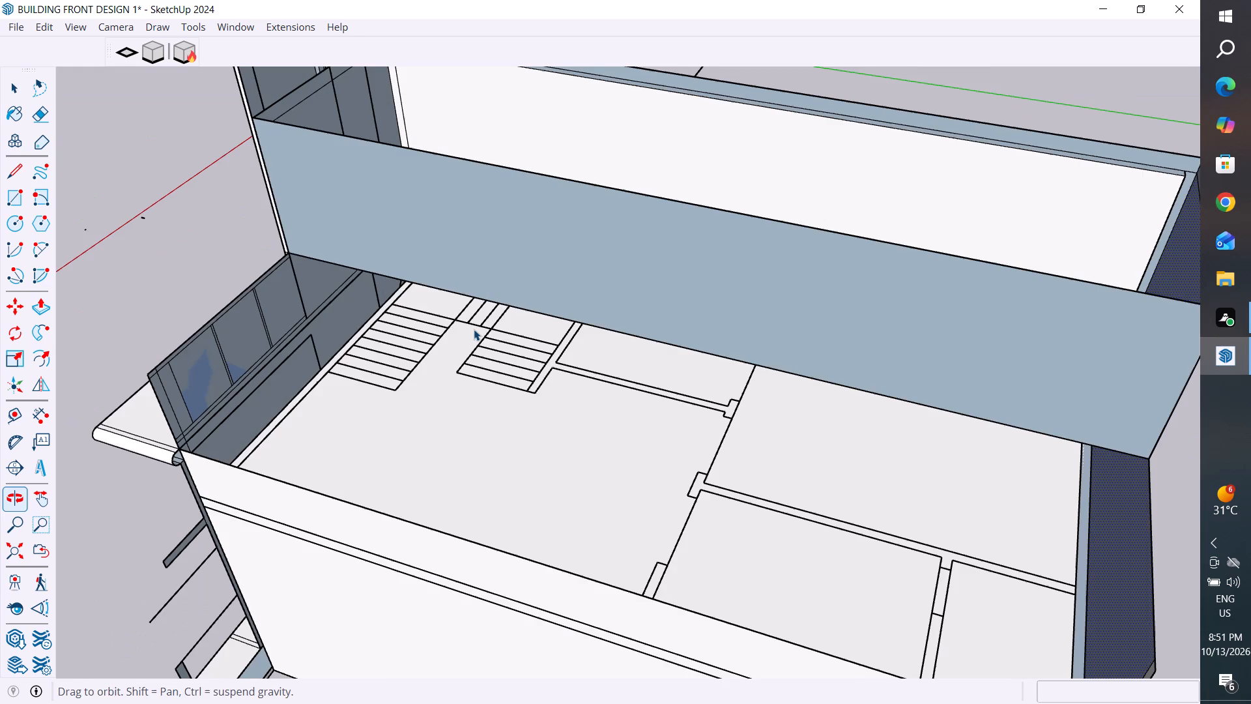
scroll(474, 329, down, 5)
middle_drag(487, 339, 474, 329)
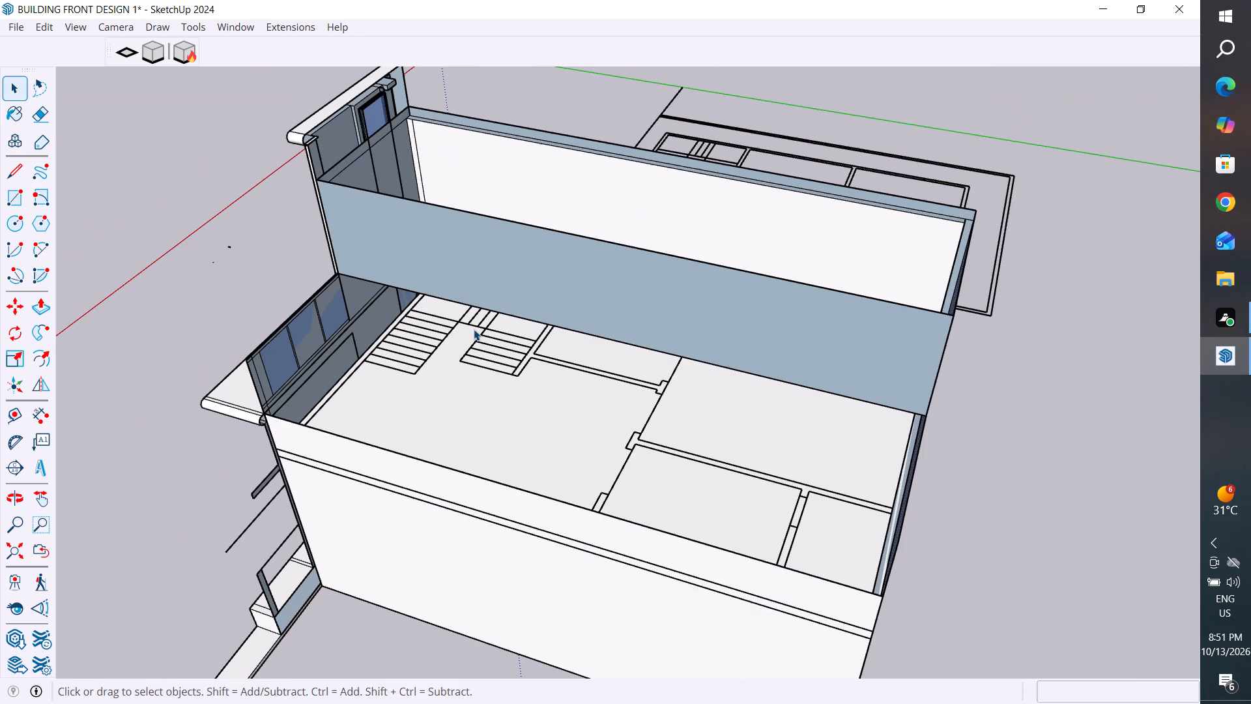
middle_drag(474, 329, 853, 315)
scroll(902, 237, up, 7)
middle_drag(903, 321, 899, 269)
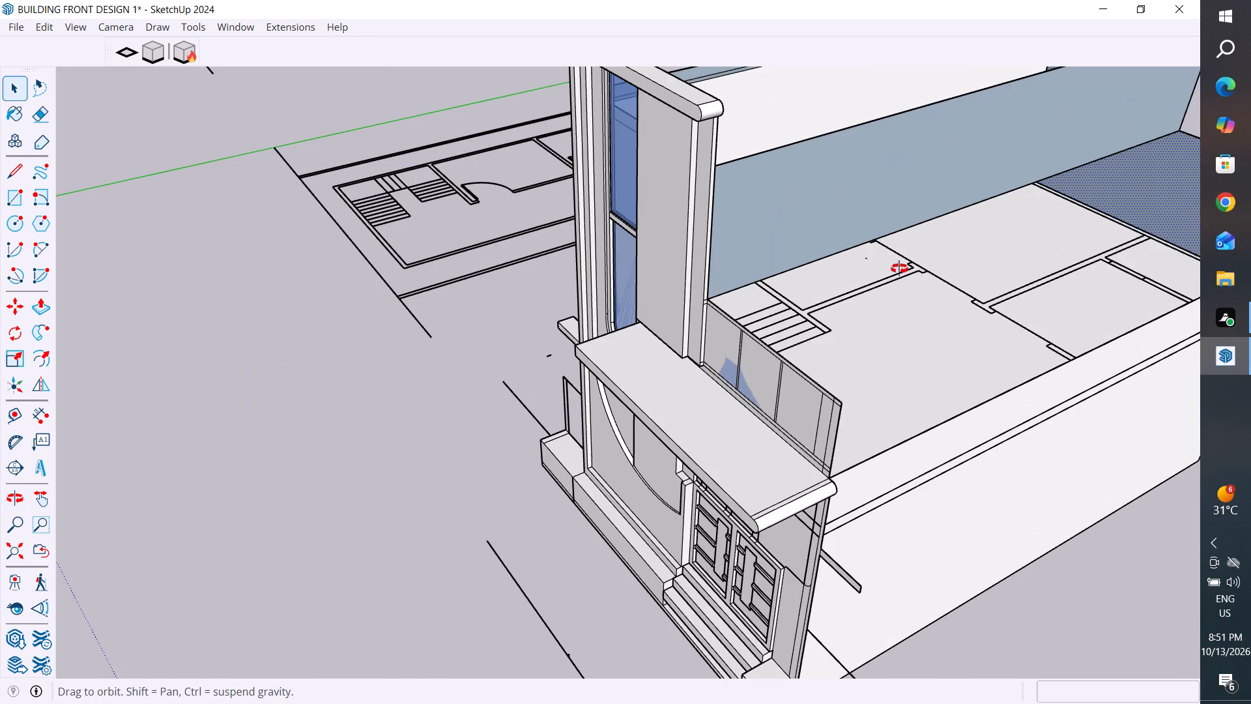
middle_drag(899, 269, 575, 253)
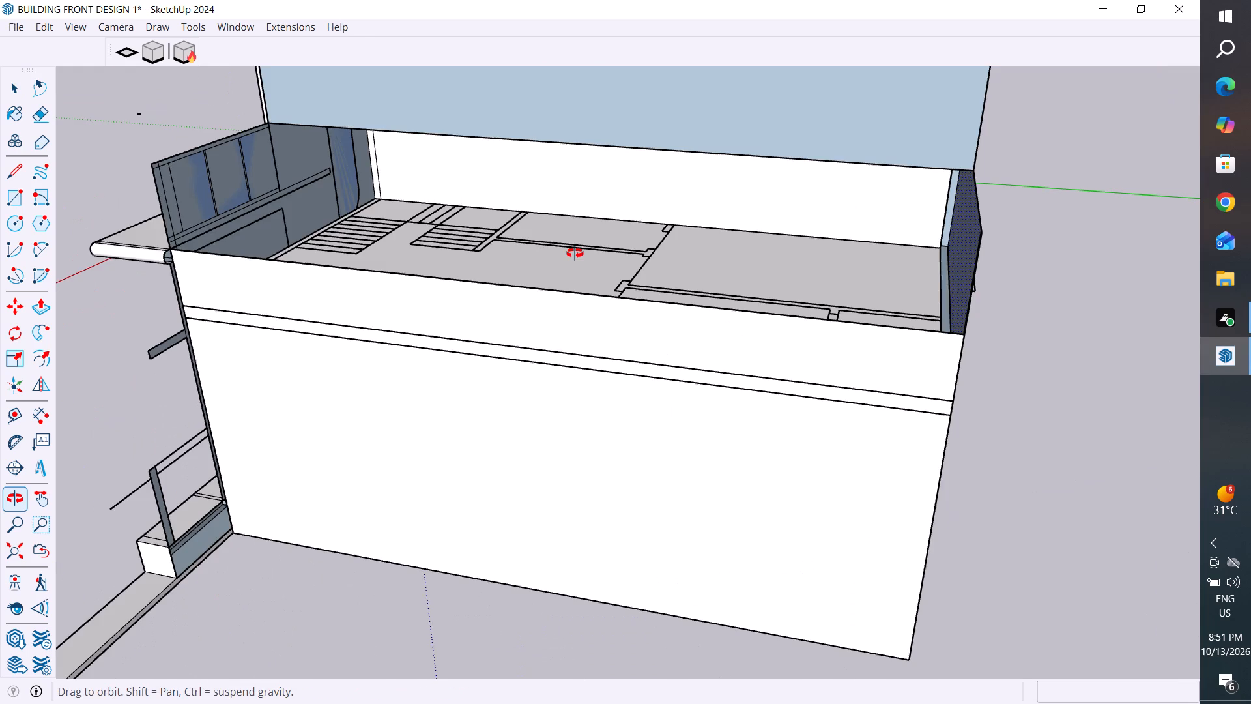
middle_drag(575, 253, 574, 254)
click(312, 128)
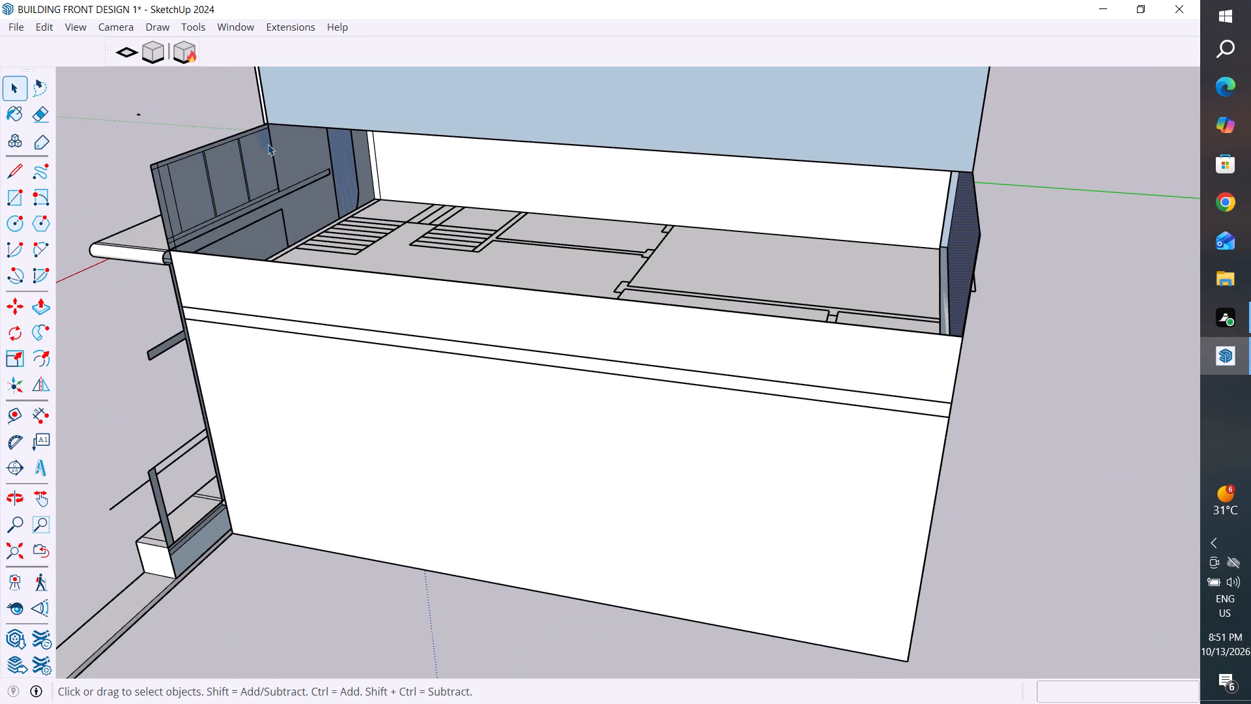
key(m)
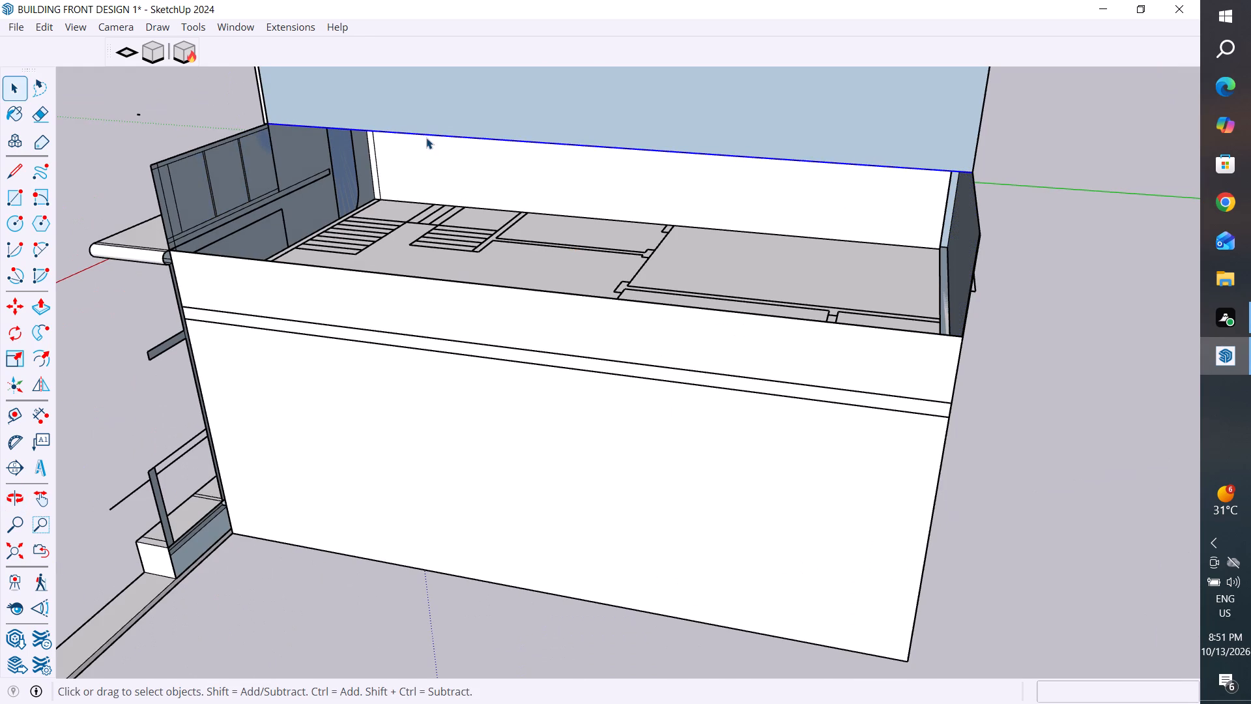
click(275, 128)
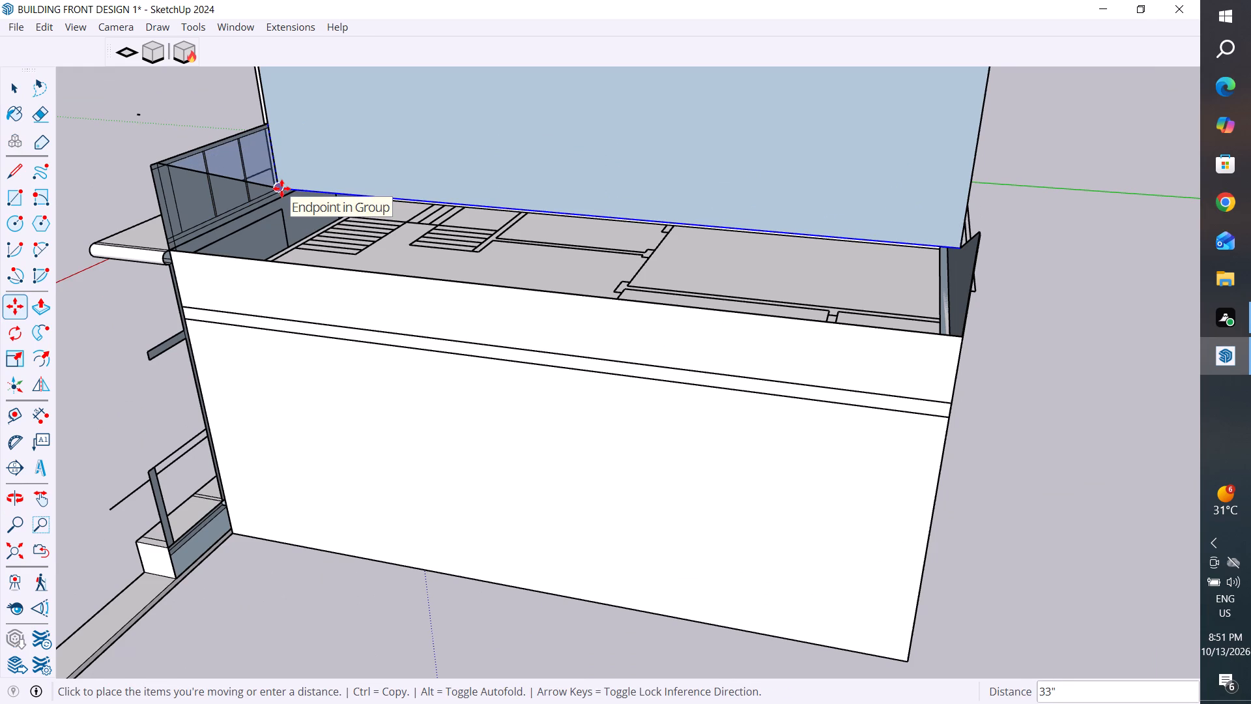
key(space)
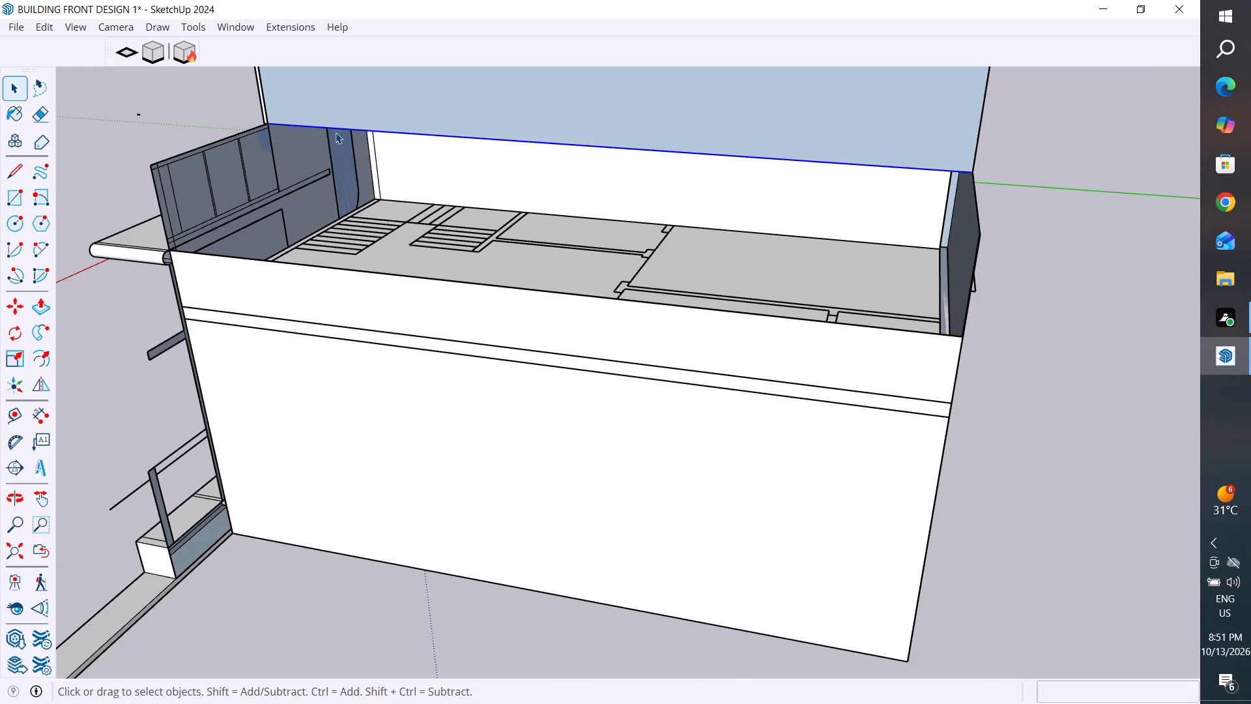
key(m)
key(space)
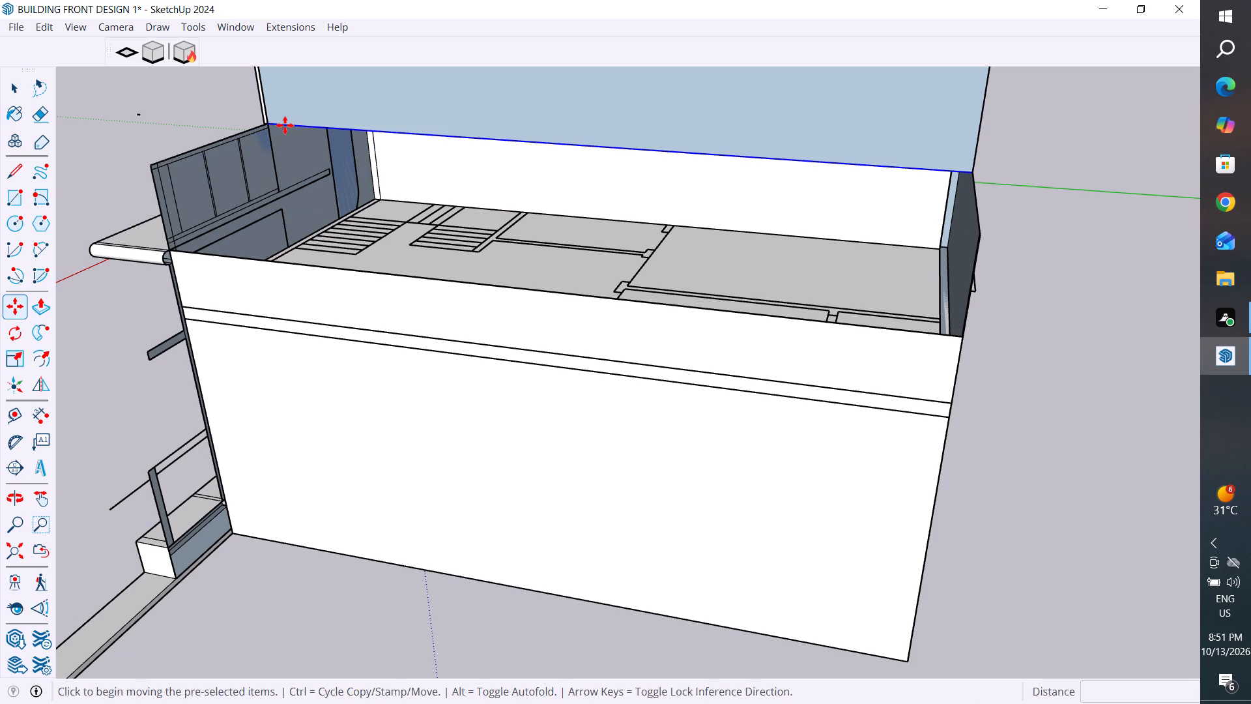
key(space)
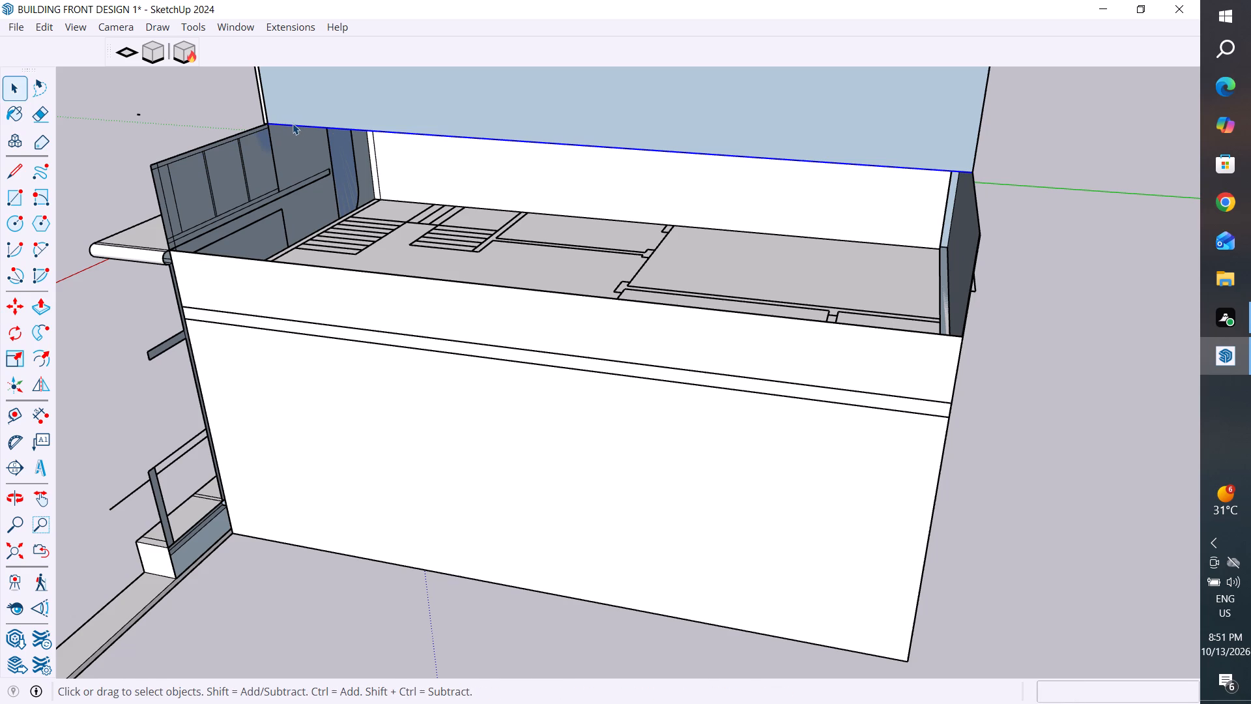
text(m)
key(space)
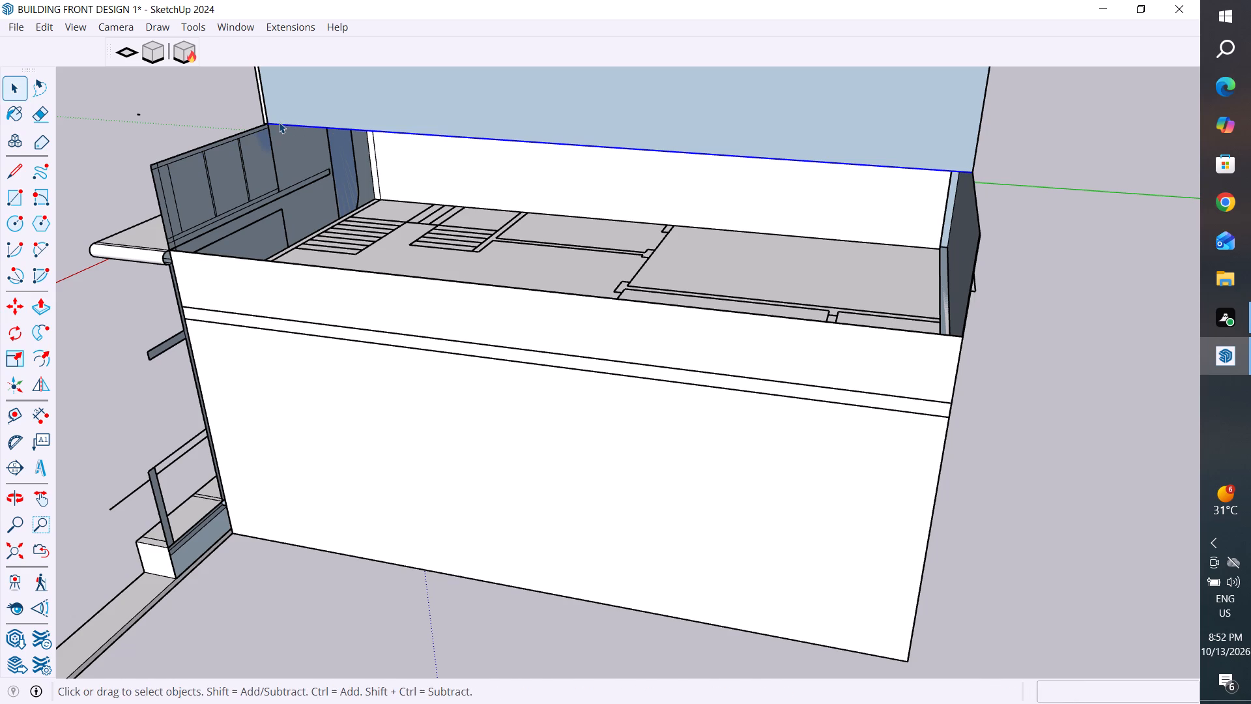
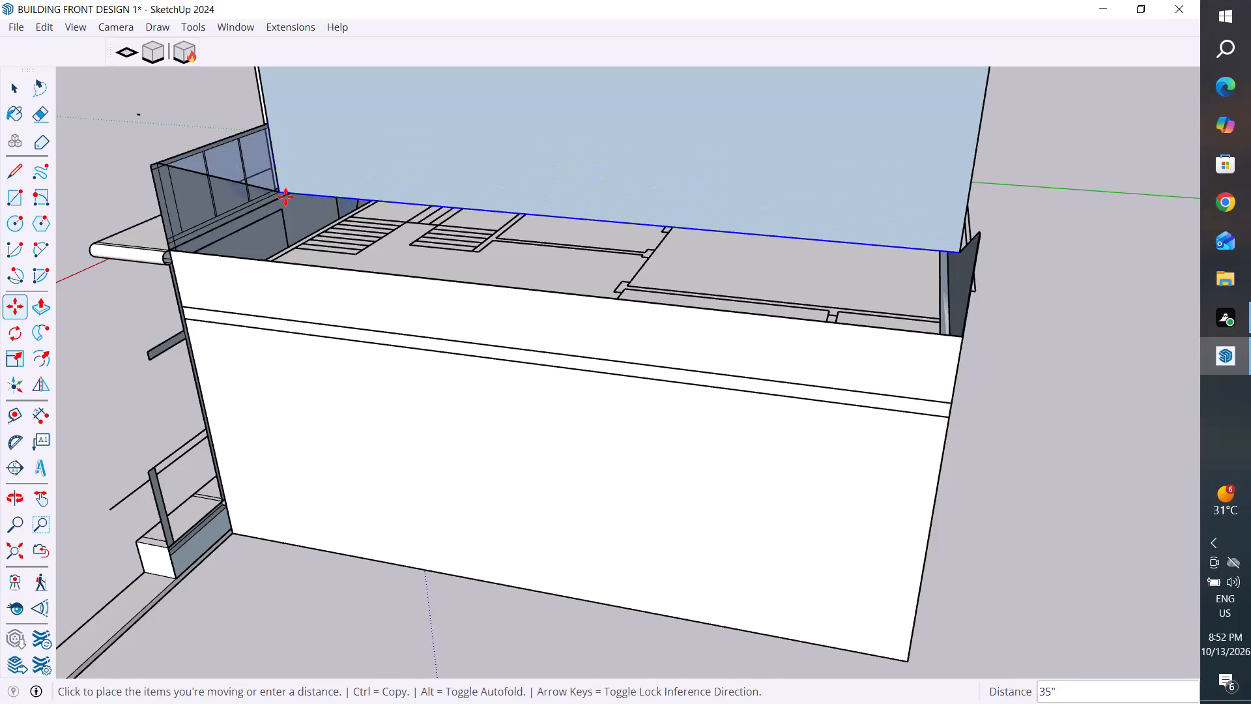
Move the recessed upper wall's lower edge down about 35" to the base of the front balcony glazing.
scroll(285, 200, up, 5)
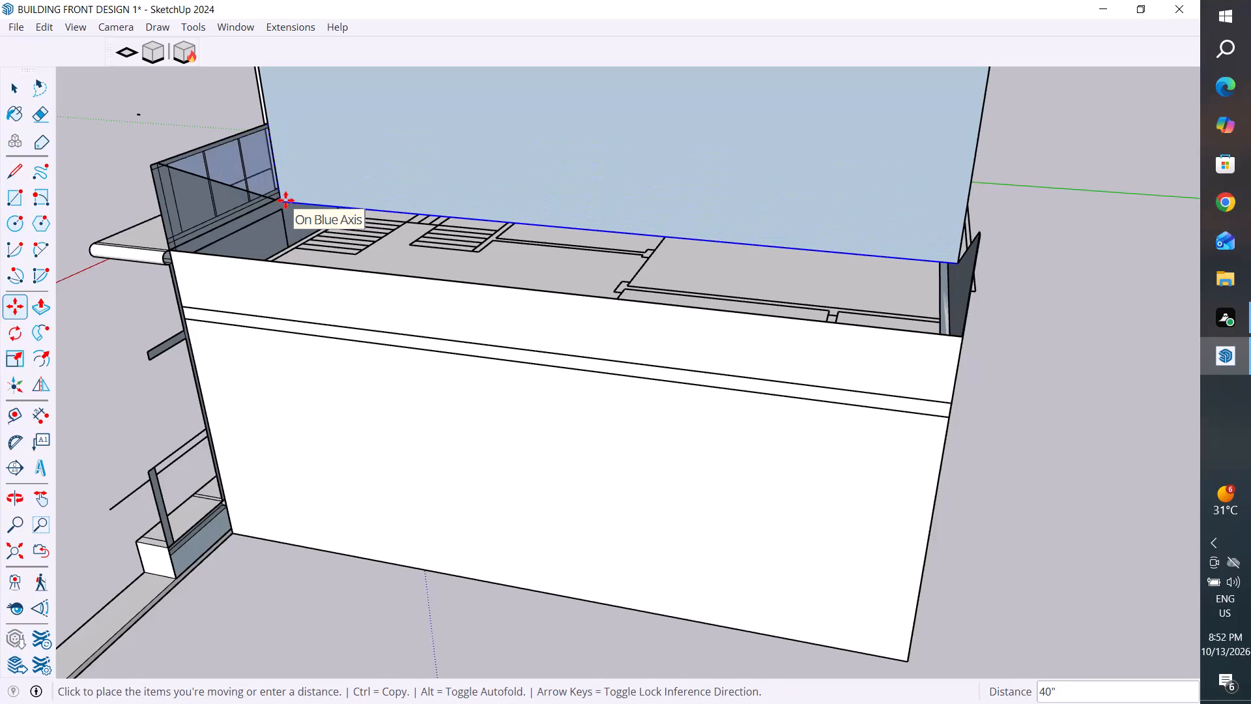
scroll(285, 200, up, 8)
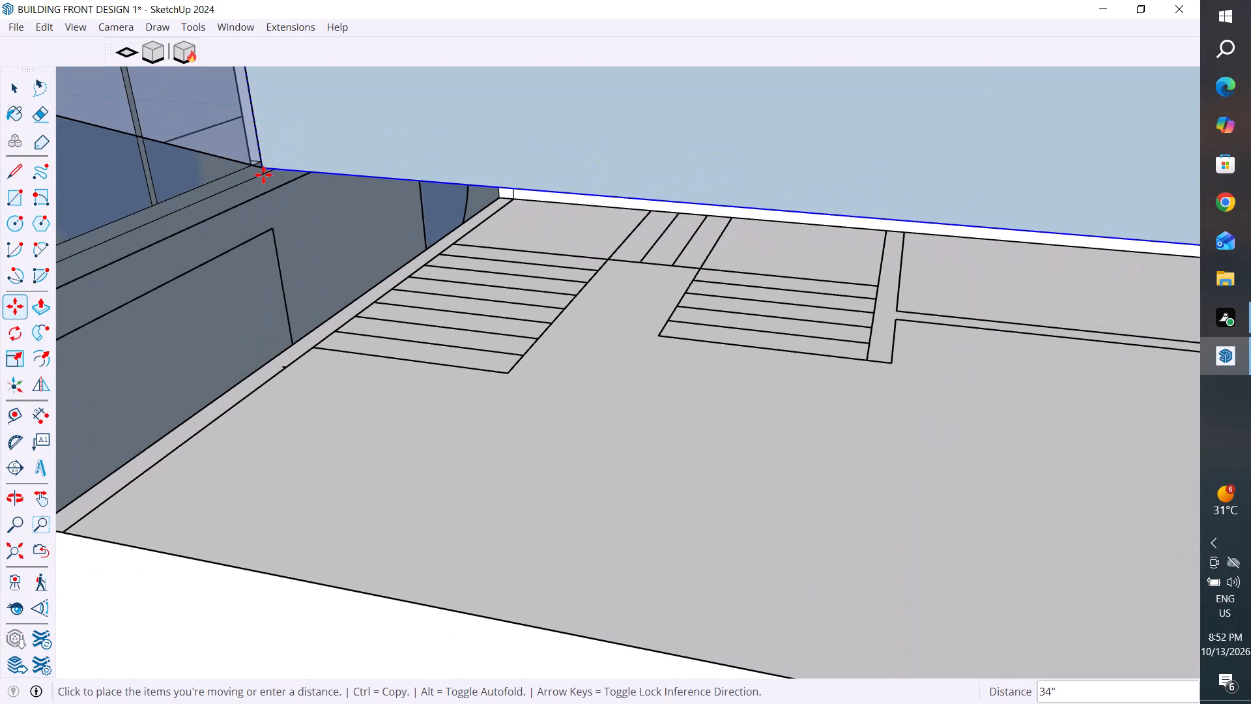
click(265, 175)
scroll(667, 369, down, 6)
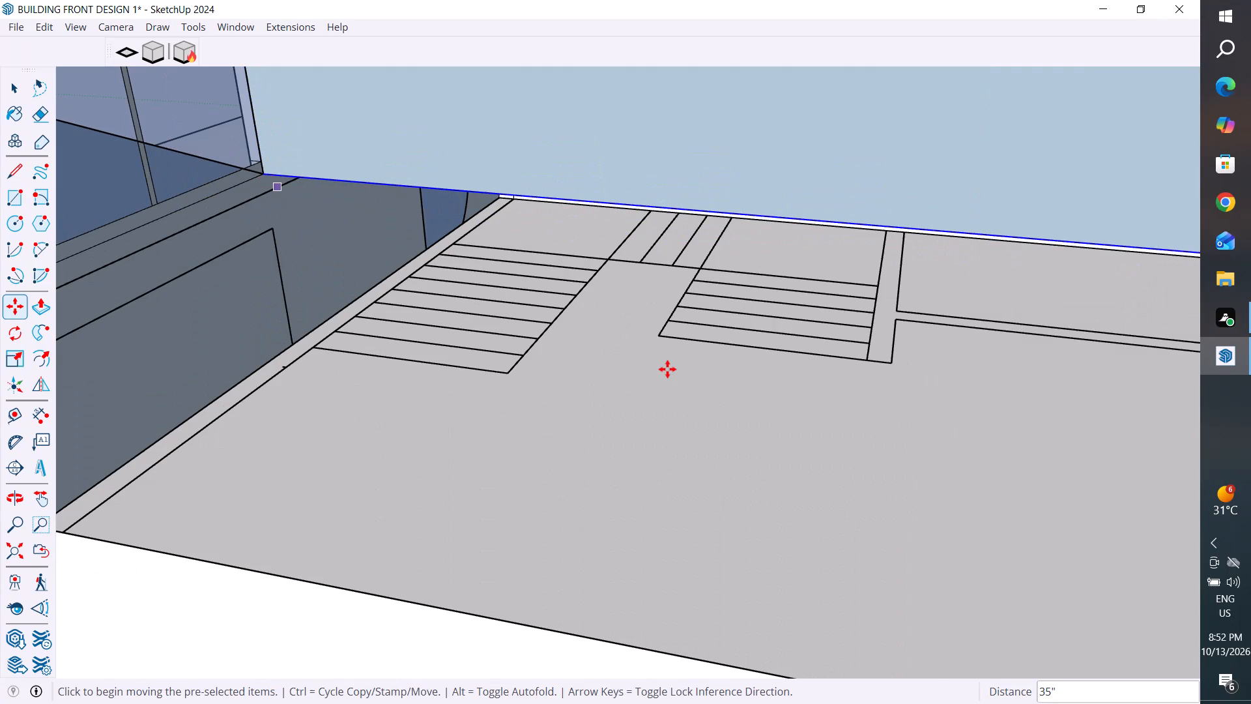
scroll(667, 369, down, 5)
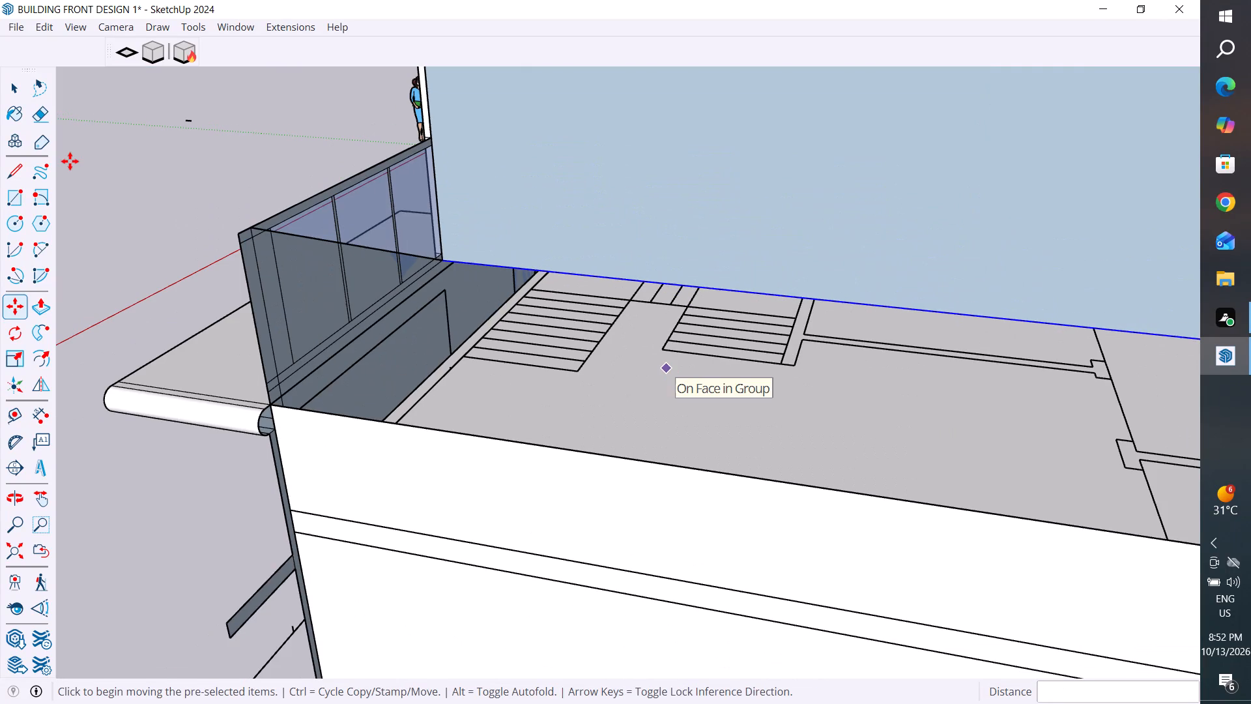
click(20, 81)
click(160, 141)
Delete the triangular face behind the front balcony glazing.
middle_drag(429, 322, 910, 309)
click(794, 258)
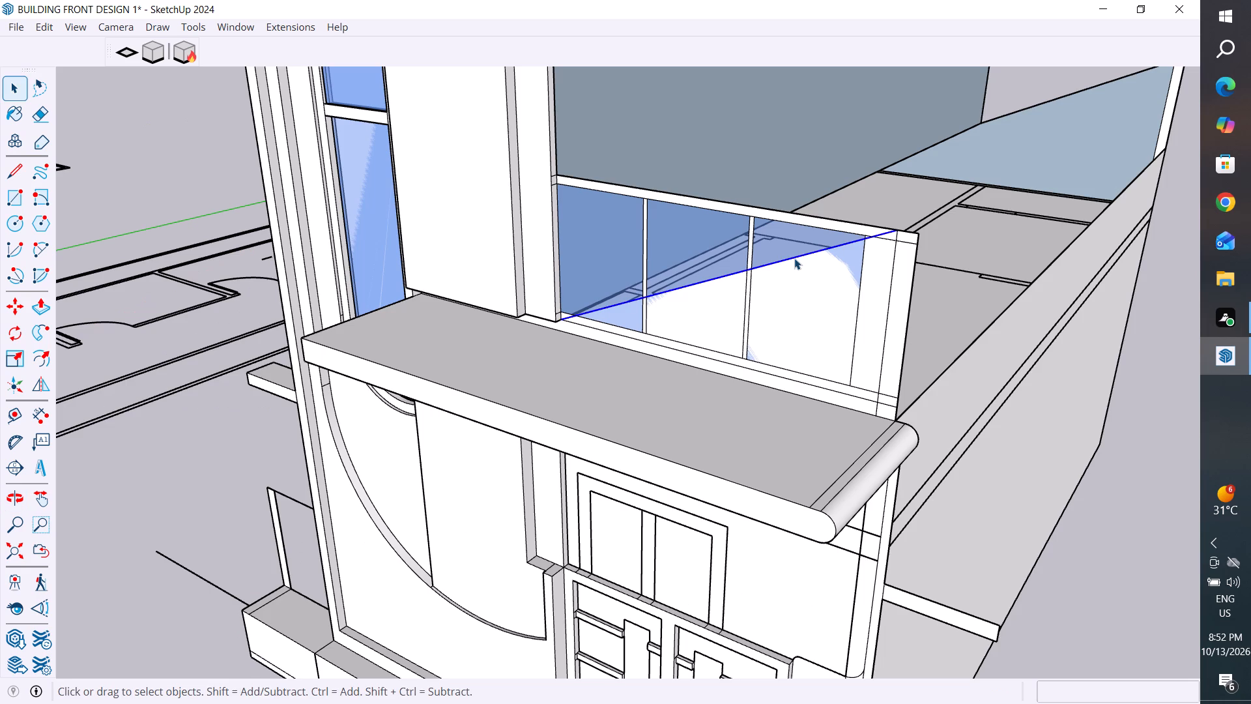
key(Delete)
Draw a line about 80" long at the rear wall, from the lower side's top corner to the recessed upper wall's vertical edge.
scroll(835, 364, down, 9)
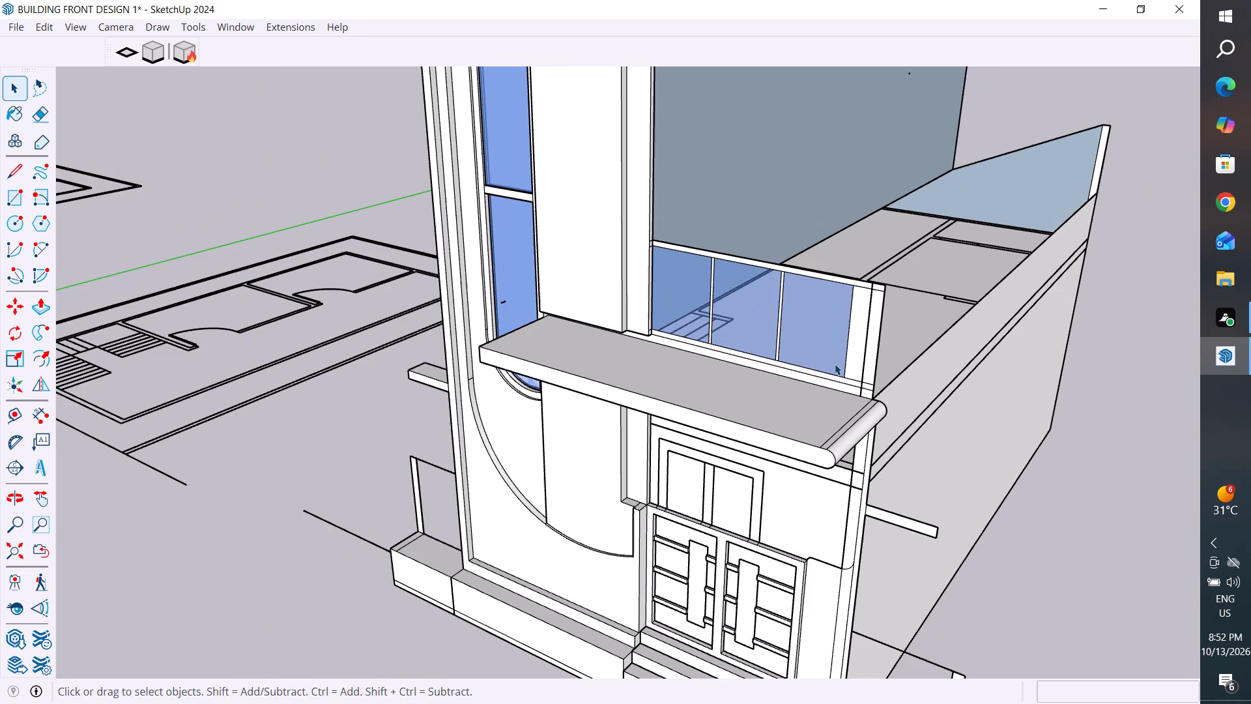
middle_drag(971, 395, 326, 453)
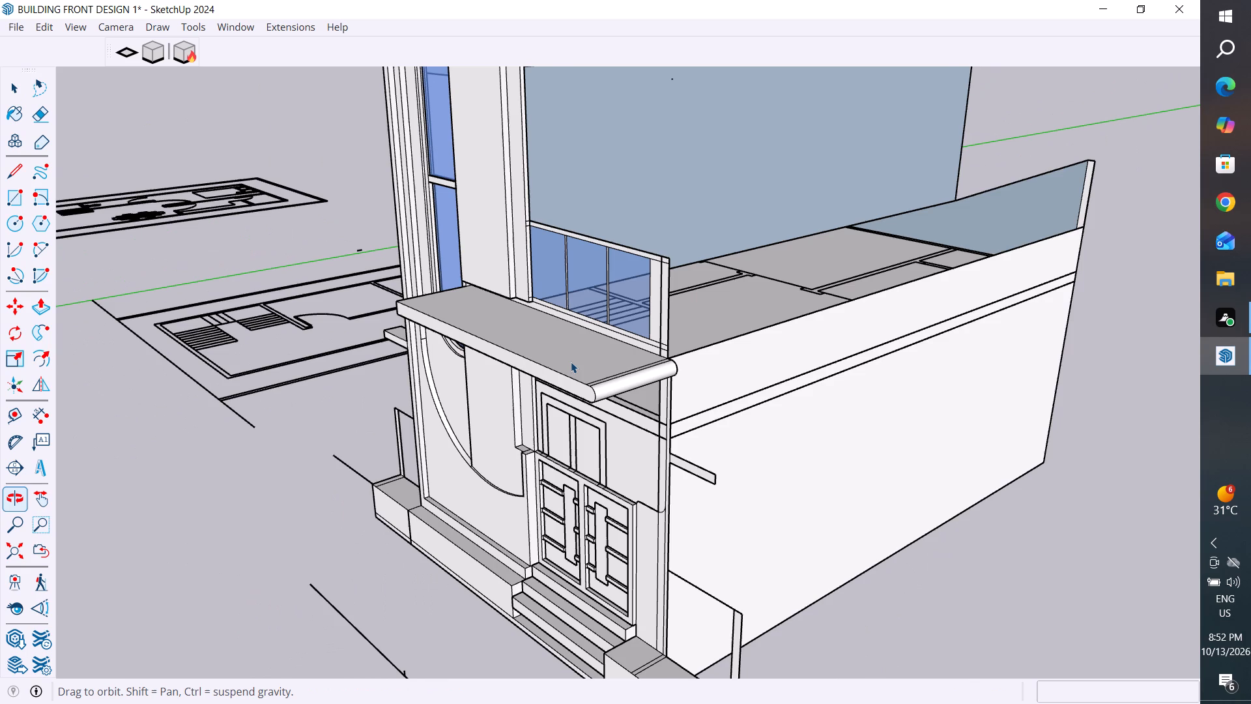
scroll(571, 362, up, 1)
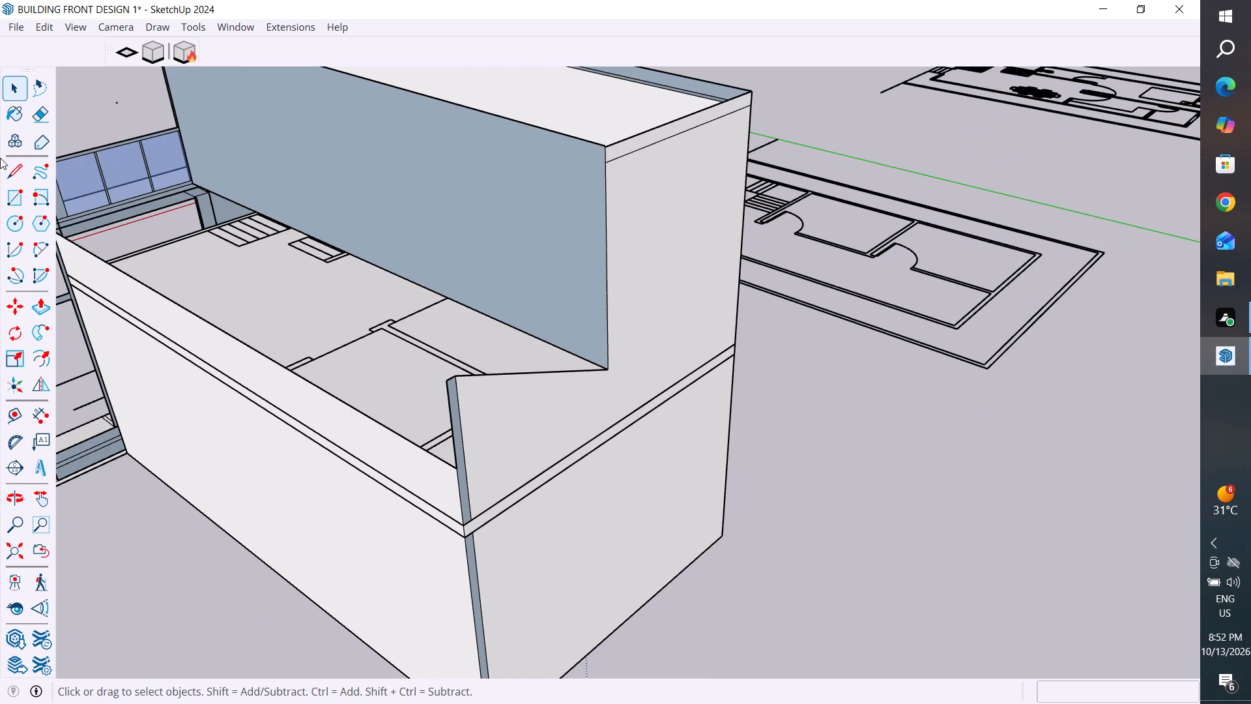
click(11, 171)
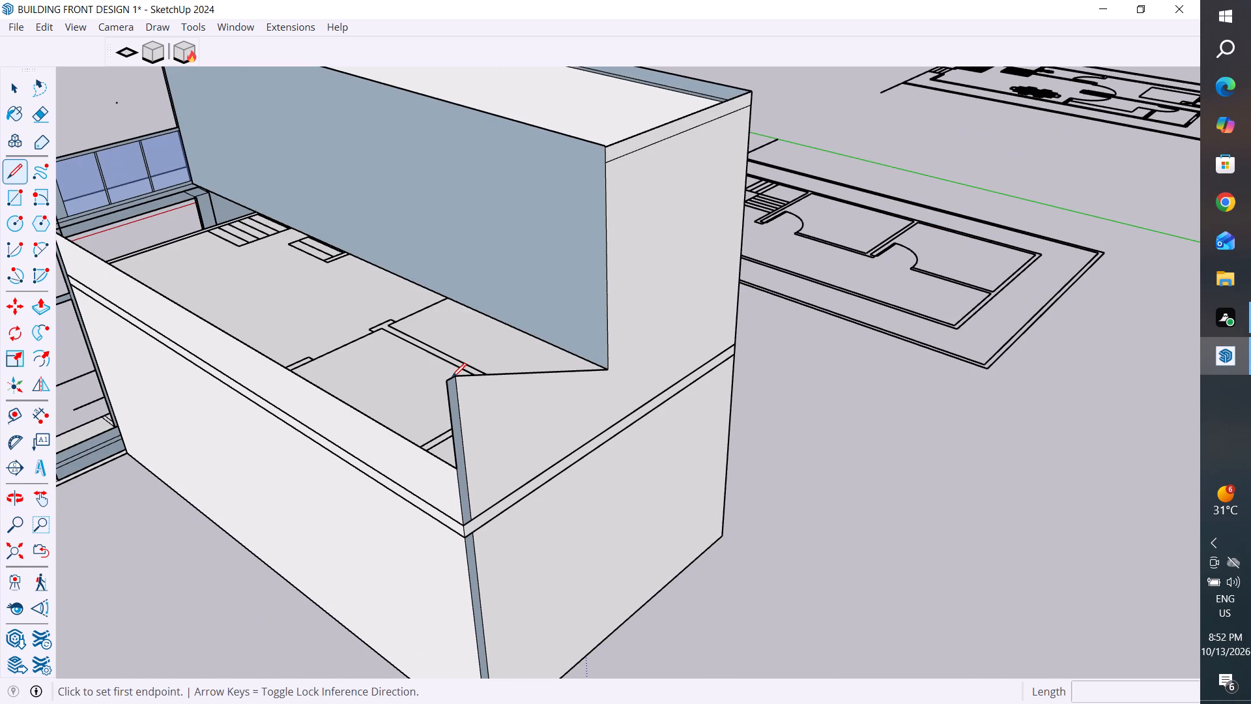
click(452, 377)
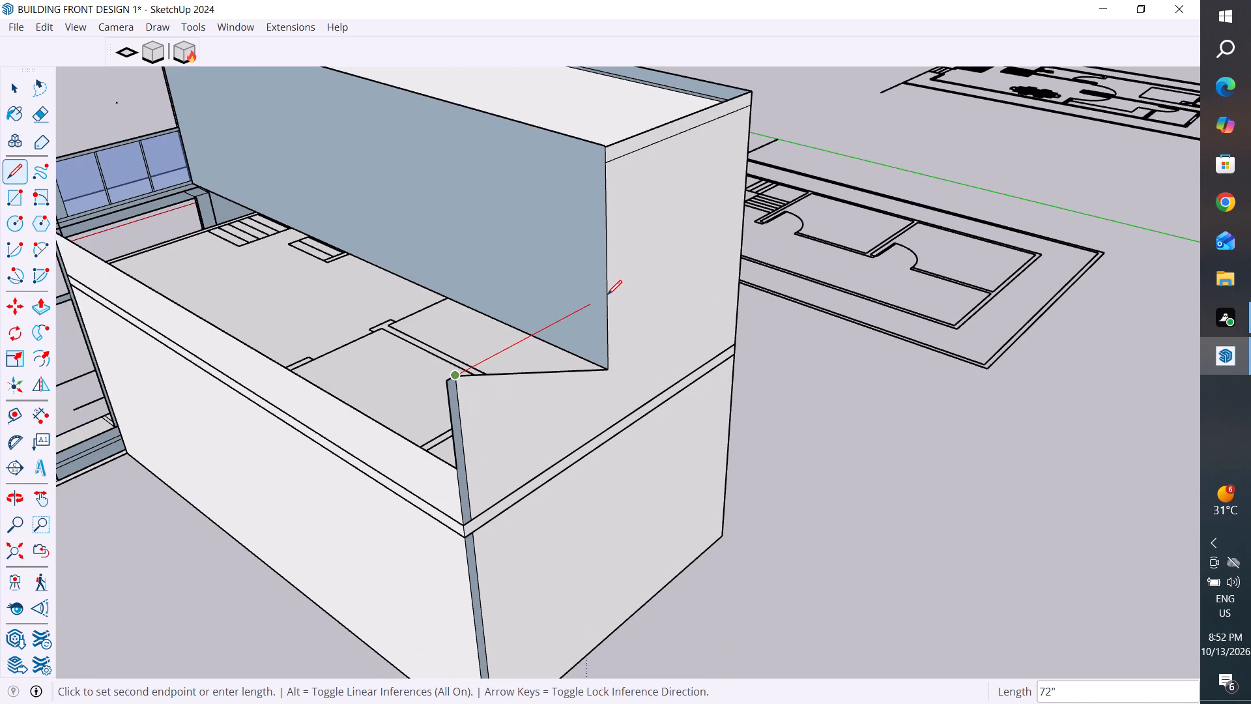
click(607, 295)
Delete the old sloping rear-wall edge beneath the new line and the leftover vertical edge below the recessed wall's corner.
click(16, 81)
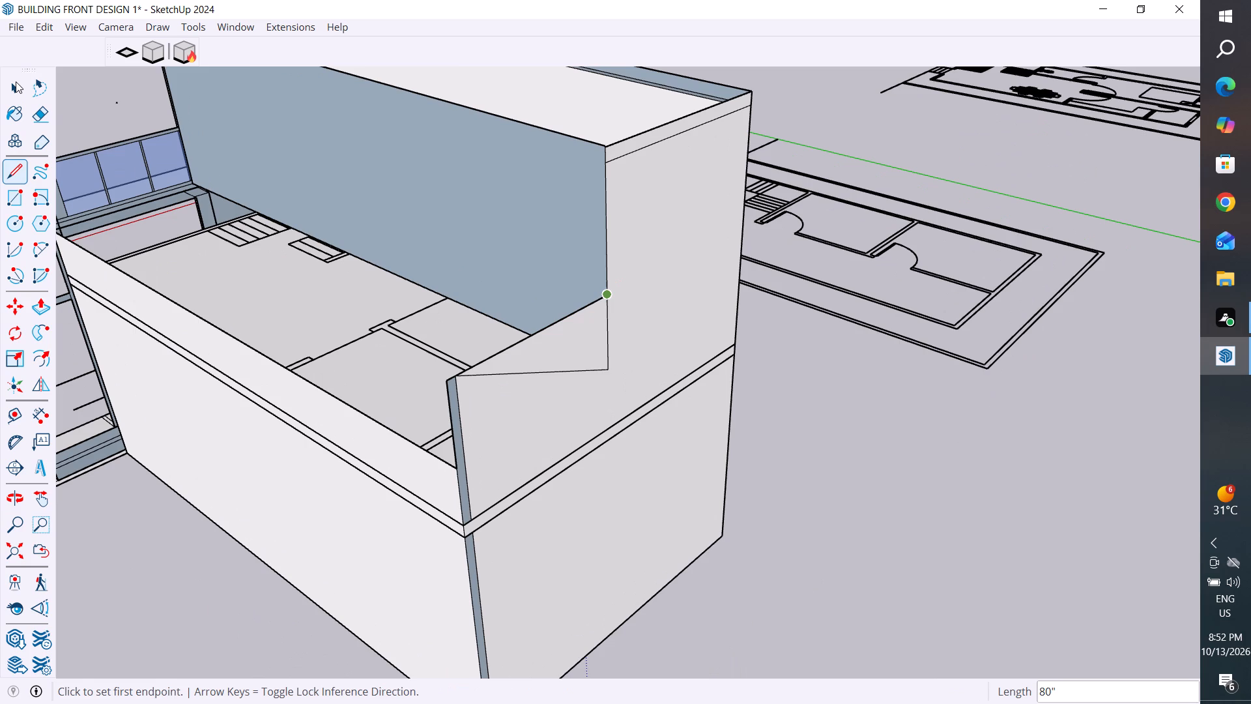
click(578, 372)
key(Delete)
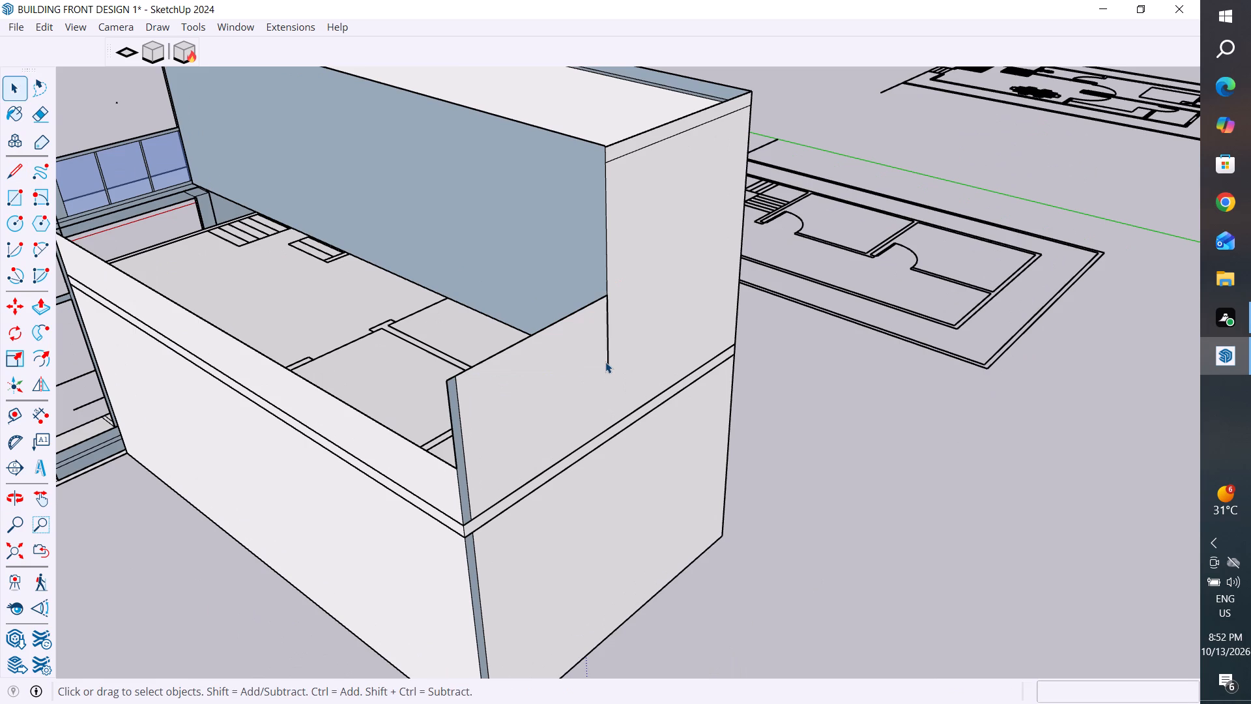
click(608, 362)
key(Delete)
Draw a 96" by 336" vertical rectangle closing the recessed upper wall between the rear wall's step and the front elevation.
scroll(793, 379, down, 3)
middle_drag(812, 392, 749, 370)
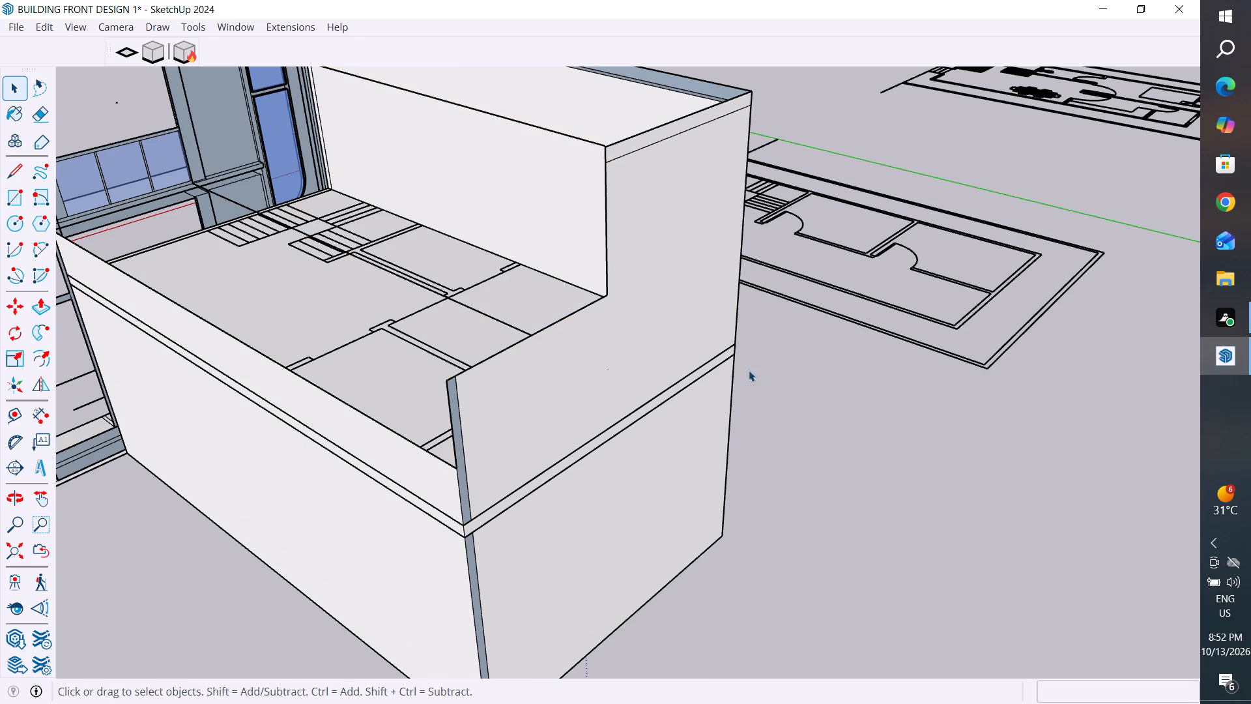
middle_drag(749, 370, 1158, 437)
middle_drag(779, 389, 758, 459)
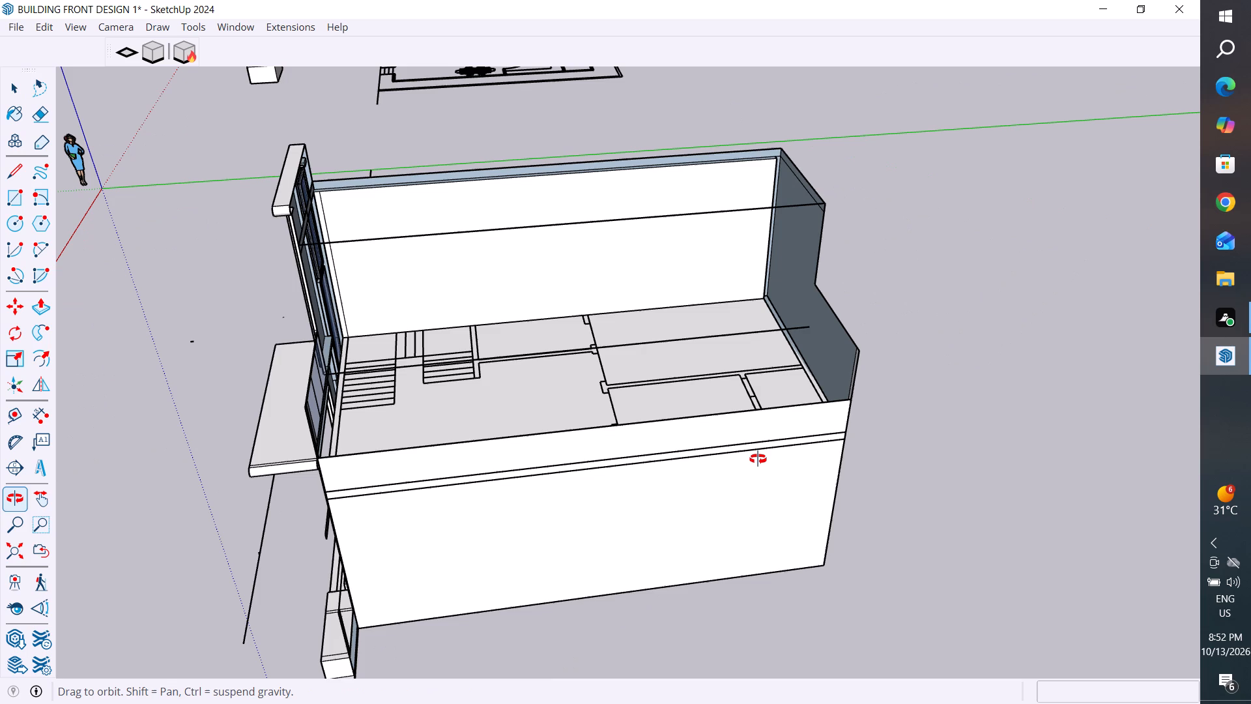
middle_drag(758, 459, 949, 418)
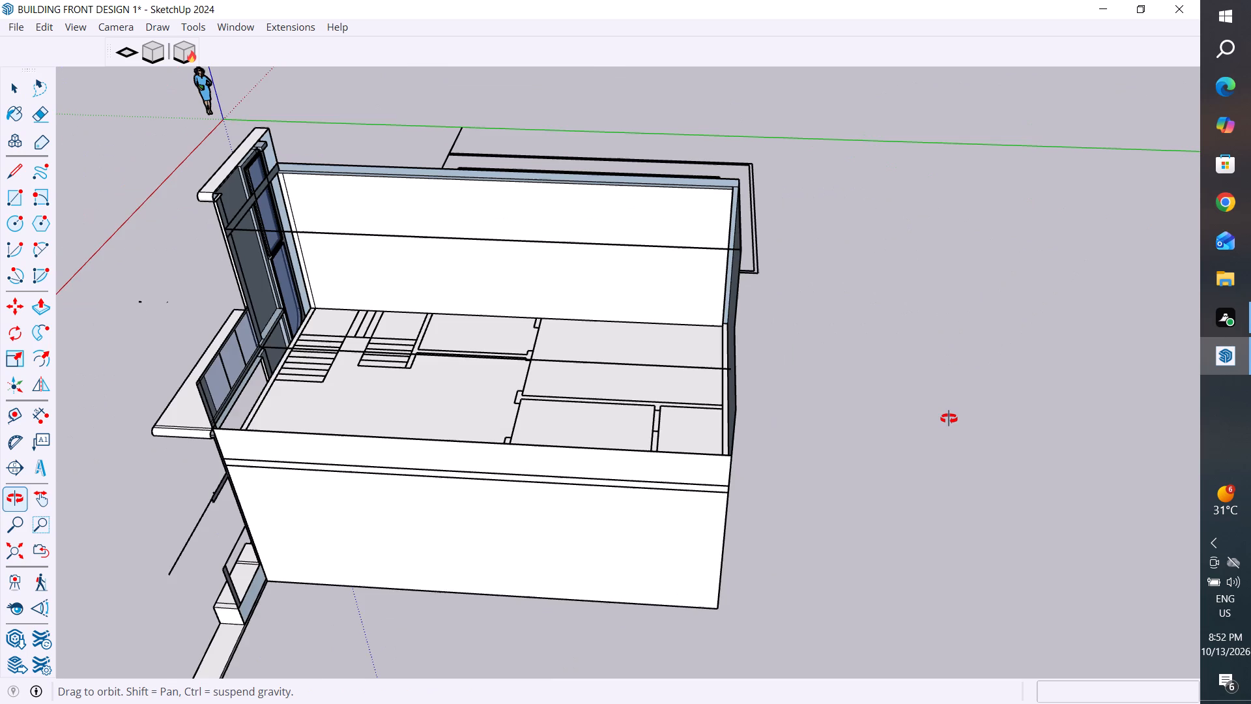
click(16, 201)
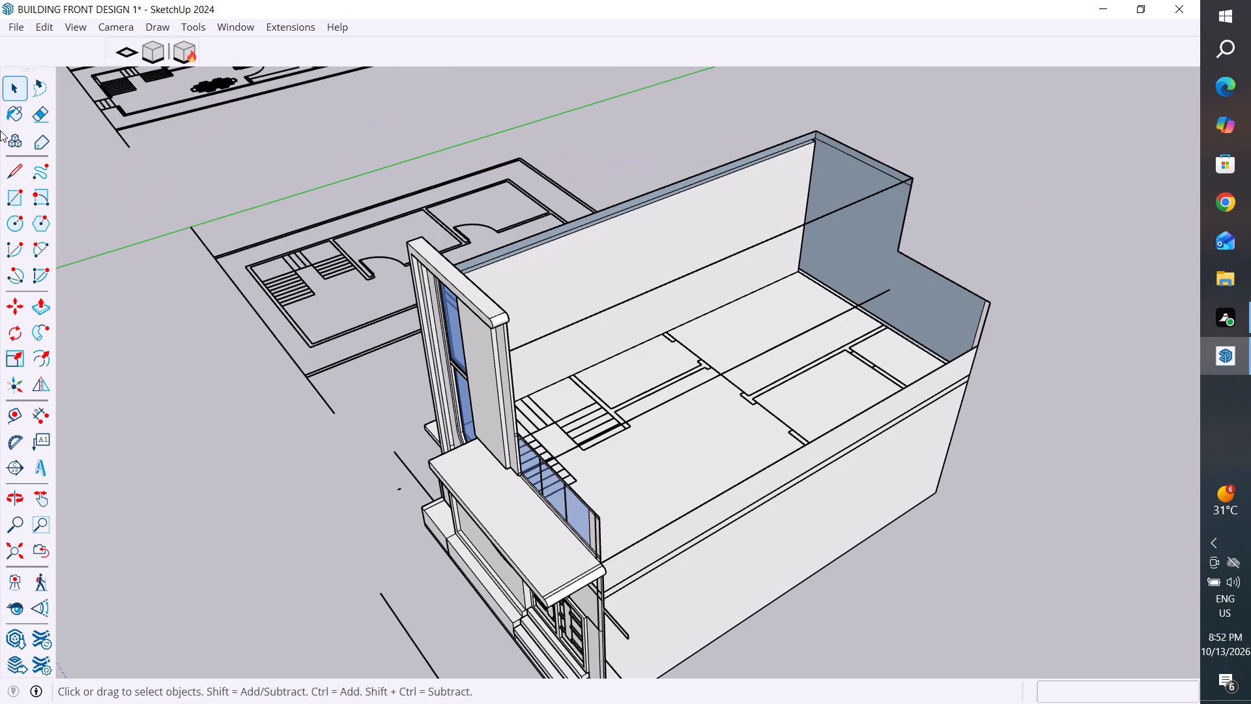
click(891, 291)
middle_drag(605, 364, 442, 376)
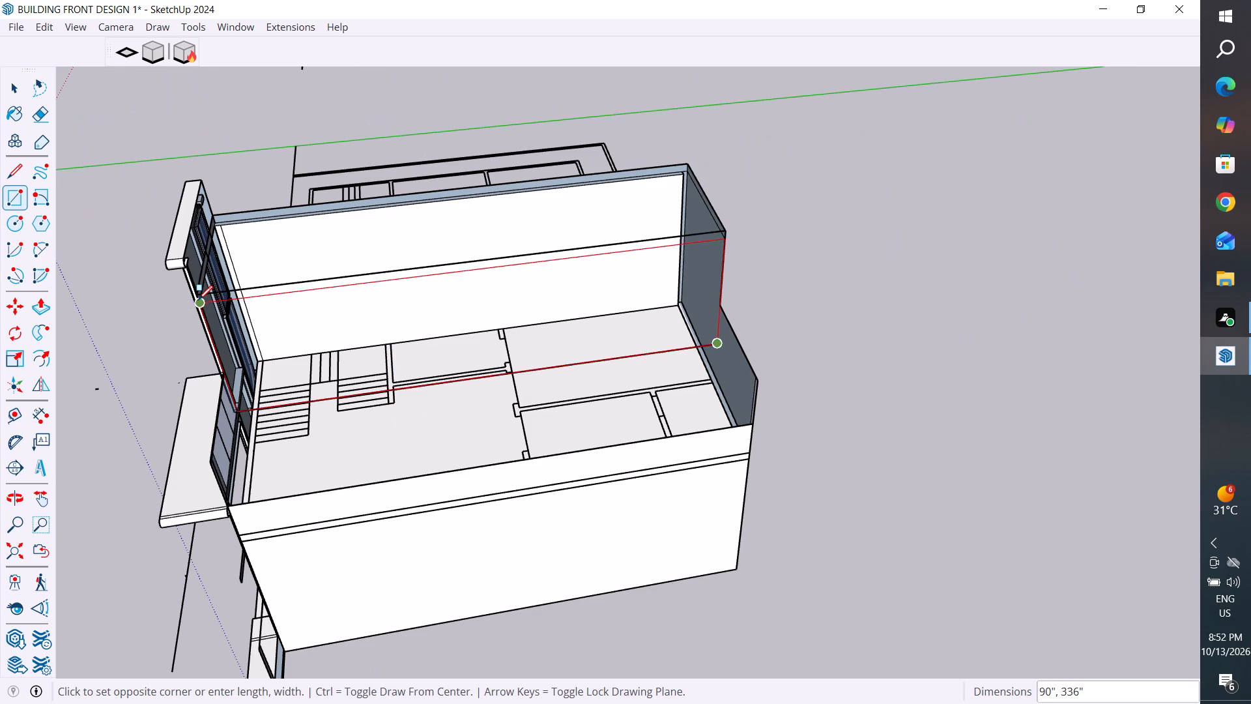
click(199, 299)
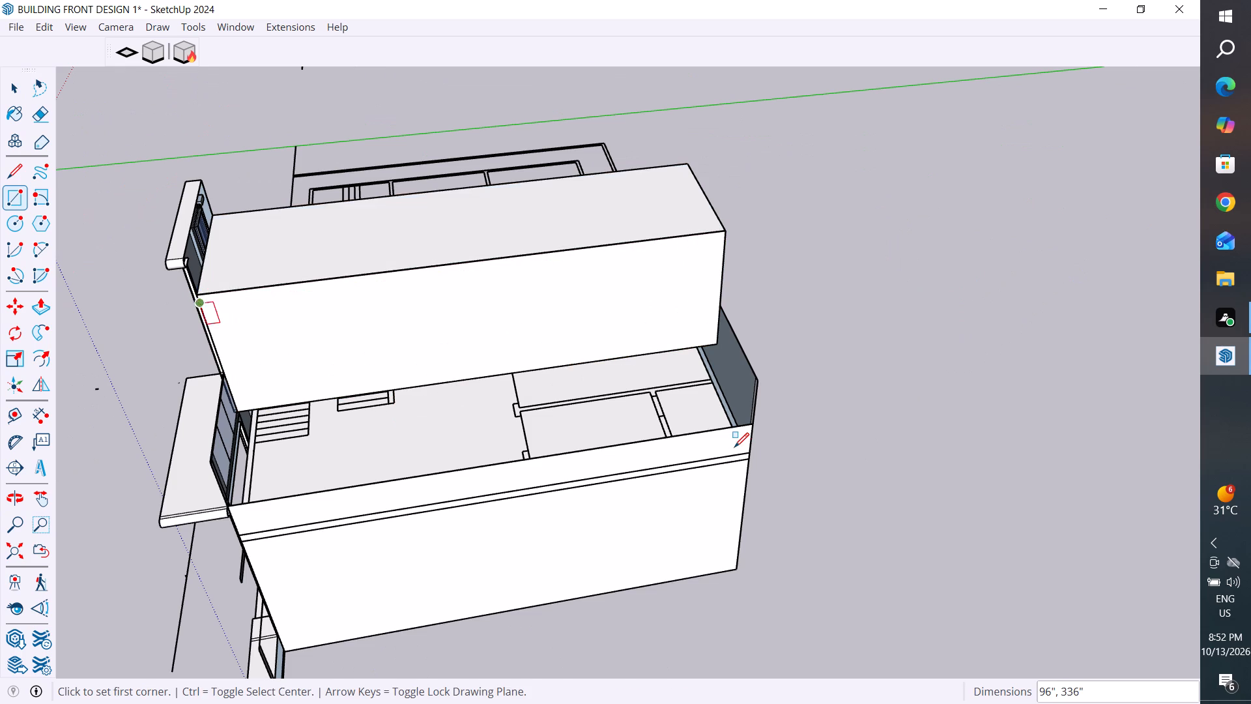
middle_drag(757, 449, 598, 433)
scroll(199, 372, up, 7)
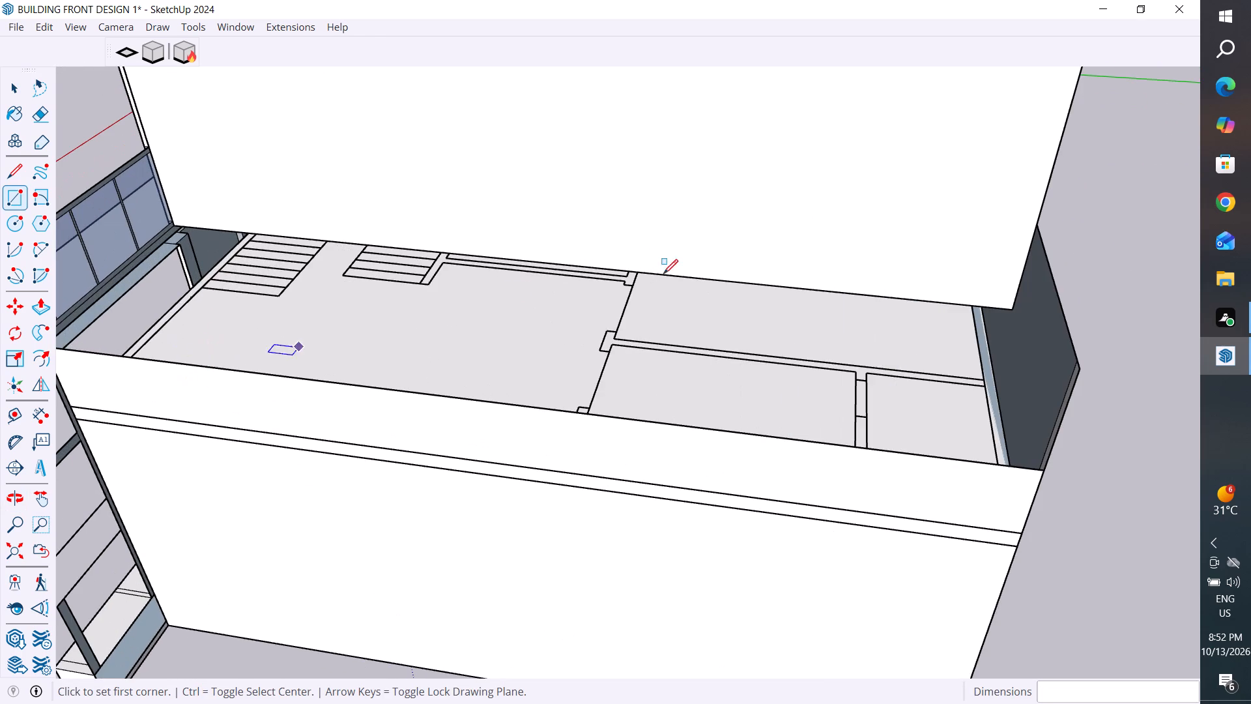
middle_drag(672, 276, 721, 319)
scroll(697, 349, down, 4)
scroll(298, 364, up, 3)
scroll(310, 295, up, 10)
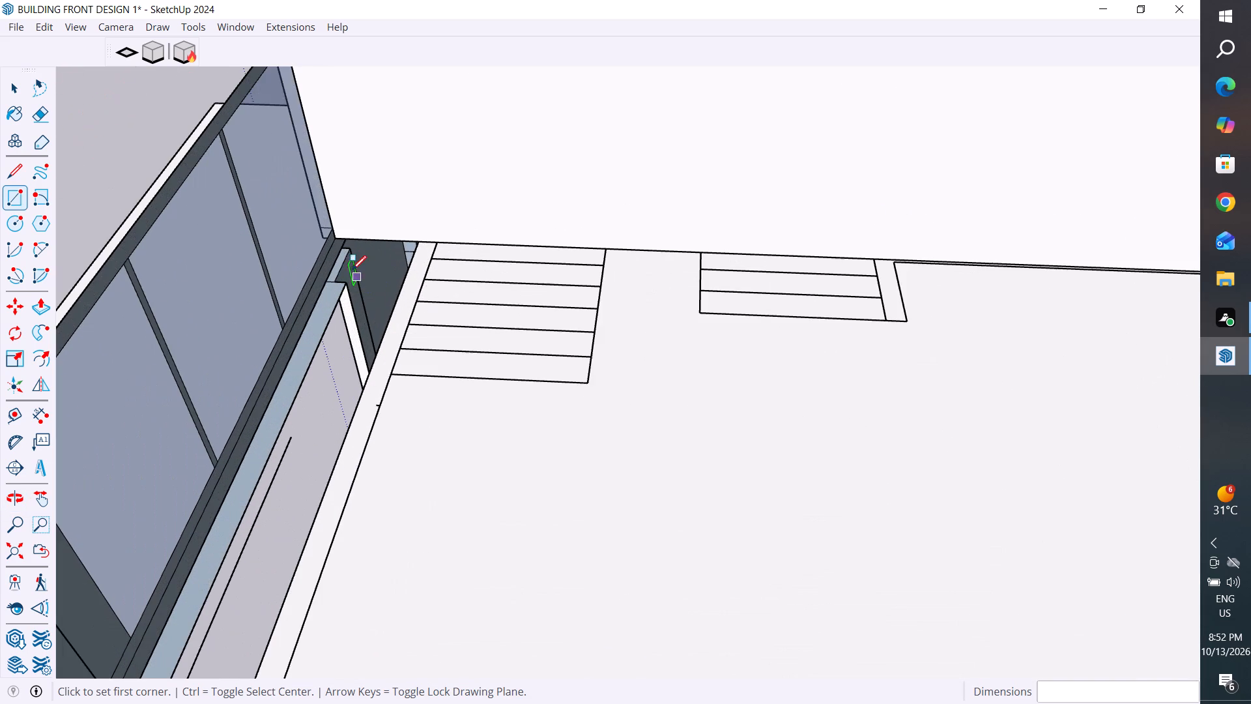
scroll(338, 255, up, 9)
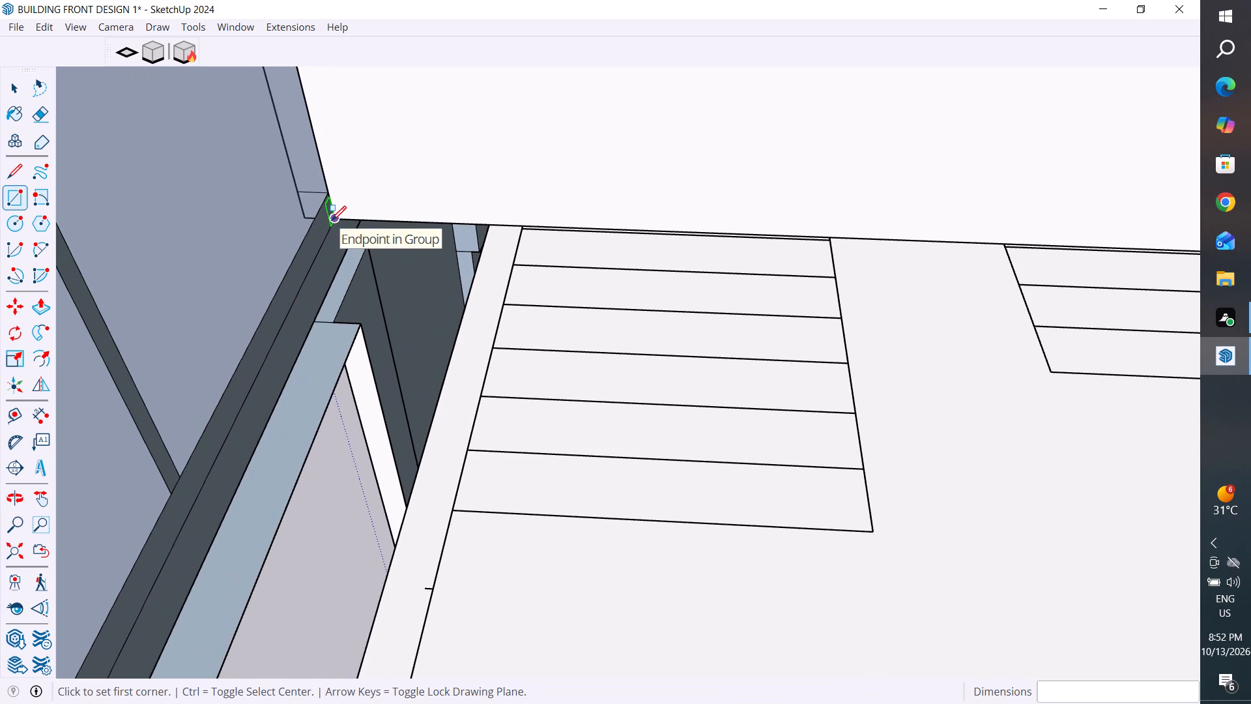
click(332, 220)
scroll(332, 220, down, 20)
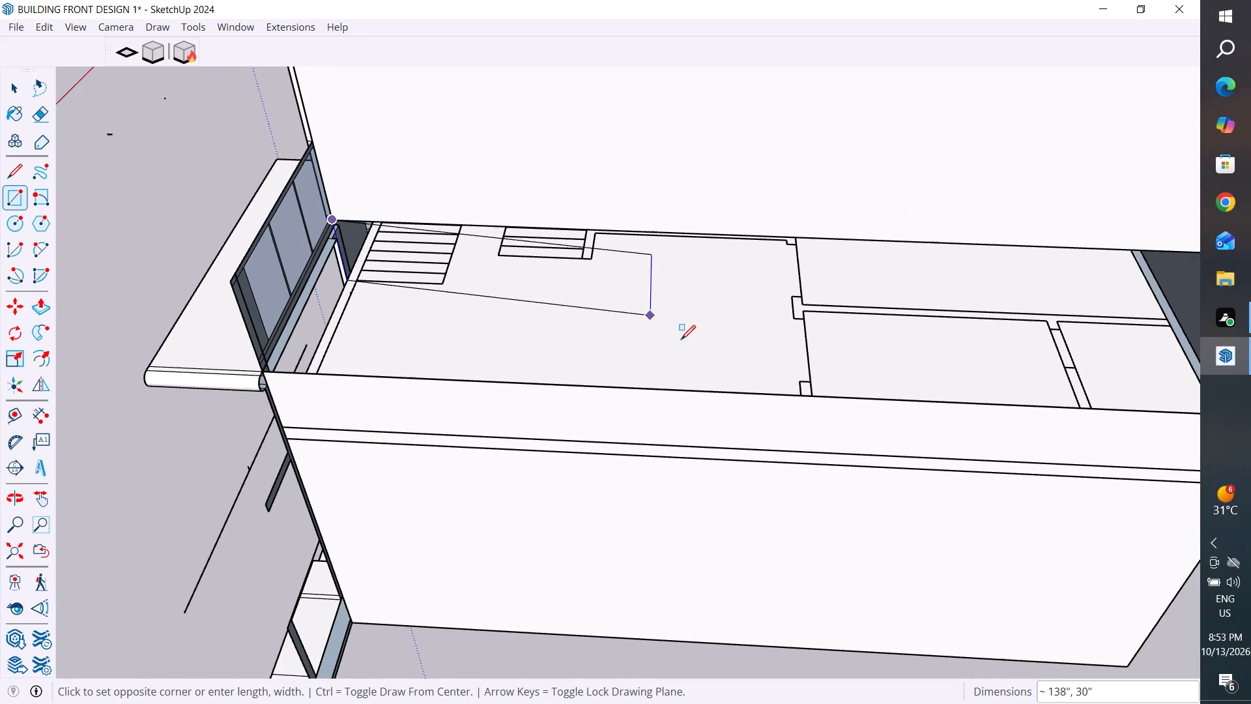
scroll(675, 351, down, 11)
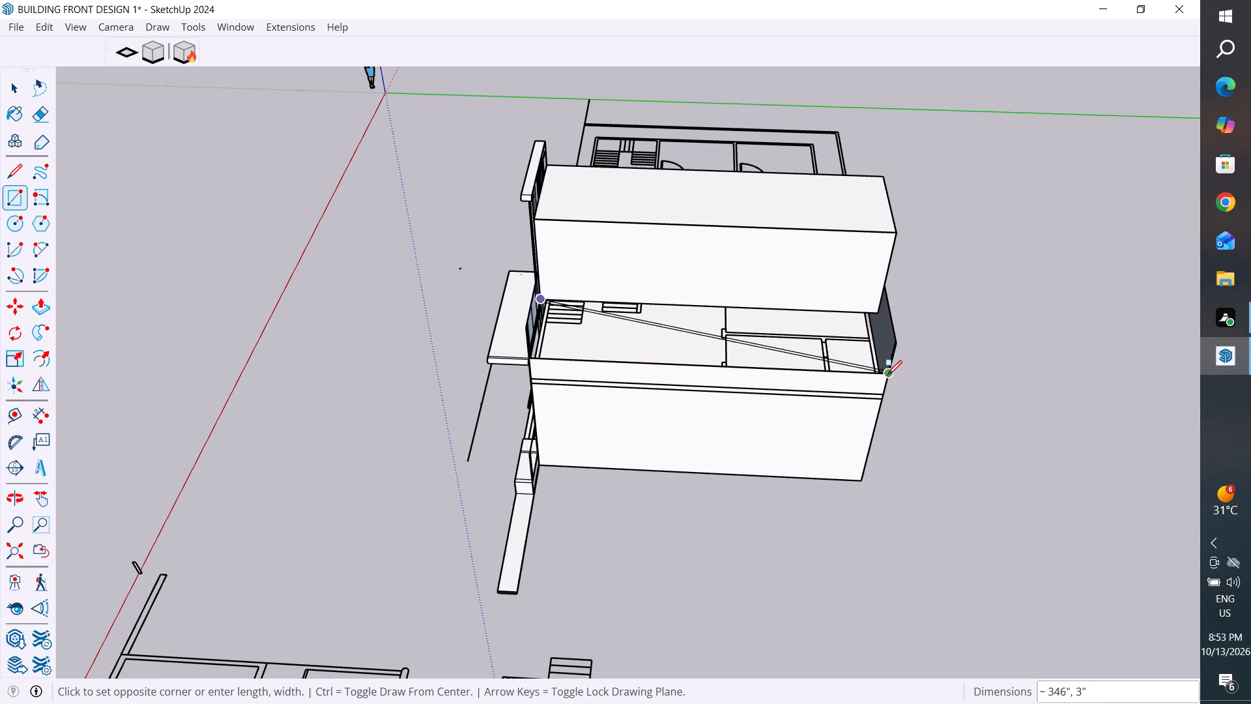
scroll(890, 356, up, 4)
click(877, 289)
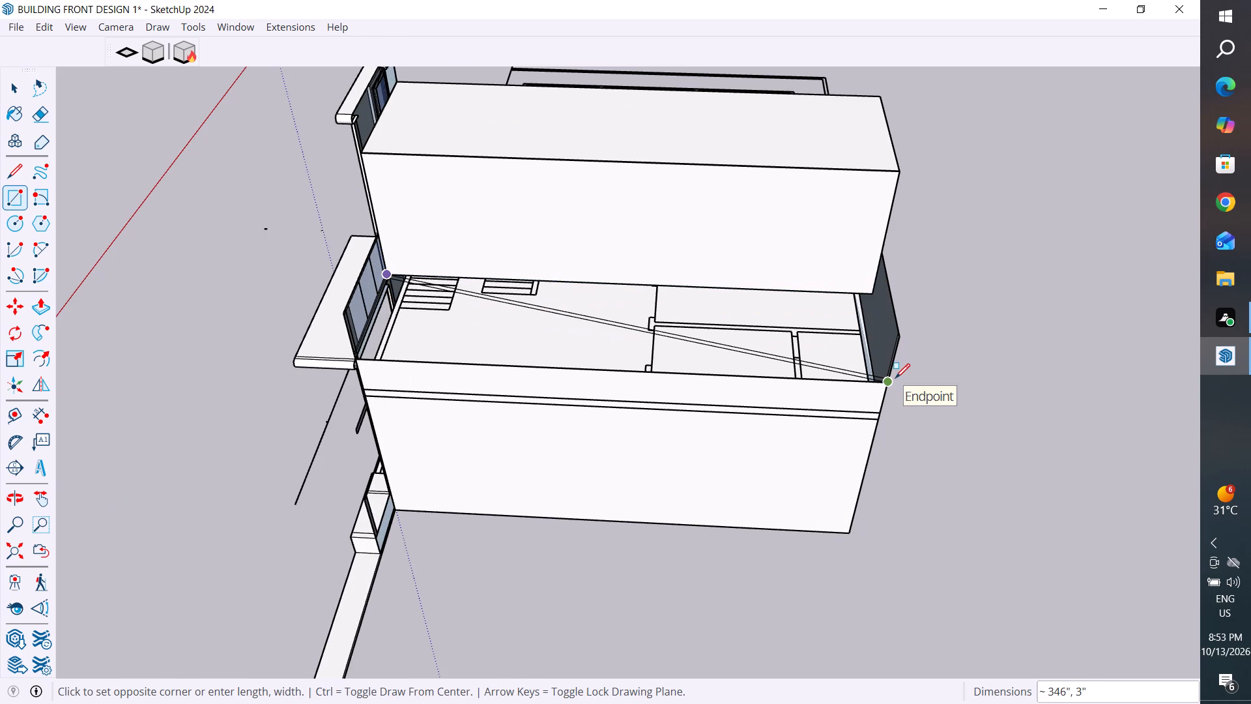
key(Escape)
Draw a horizontal rectangle about 306" by 84" over the open roof strip, starting at the recessed wall's lower front corner.
middle_drag(1120, 441, 970, 482)
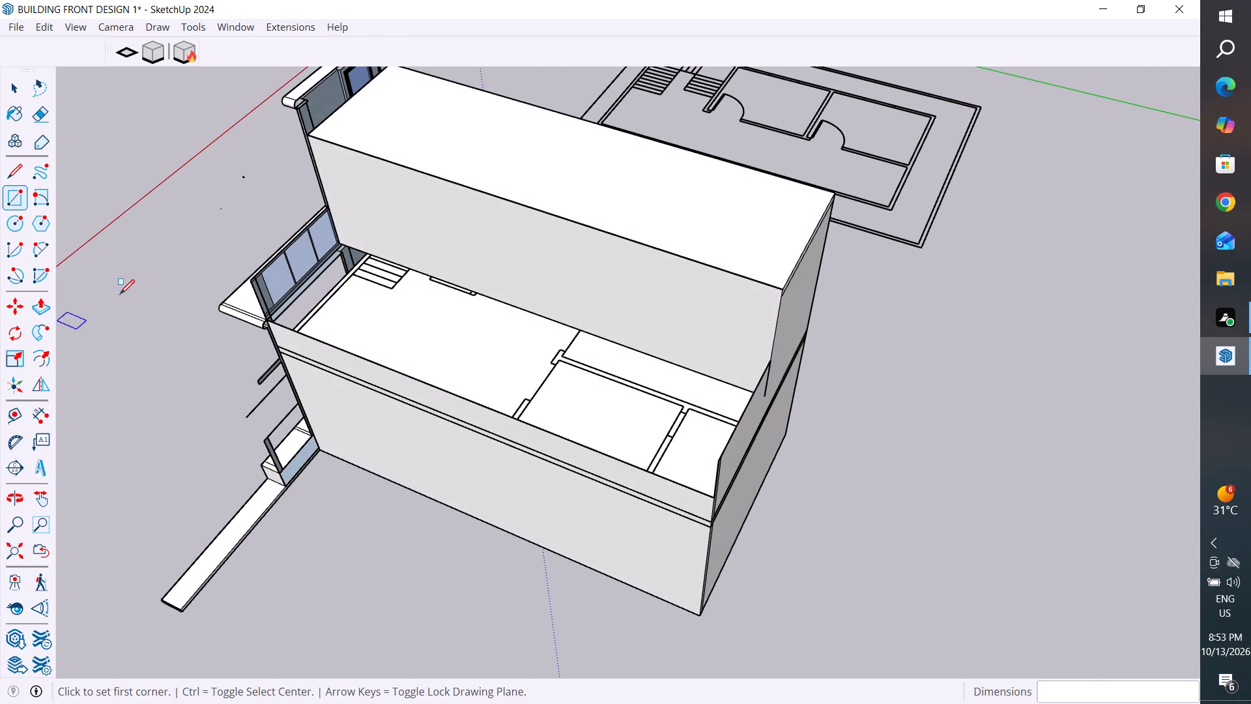
scroll(122, 293, up, 4)
scroll(424, 231, up, 1)
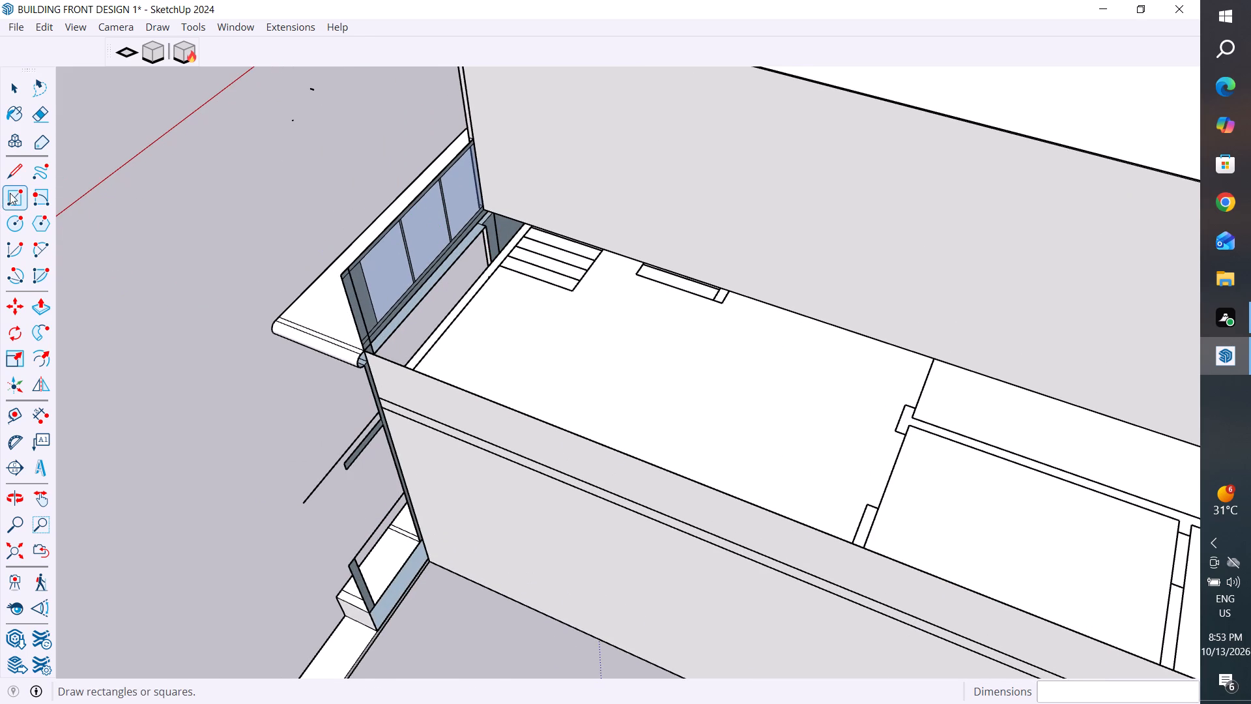
click(14, 198)
click(484, 215)
scroll(484, 215, down, 4)
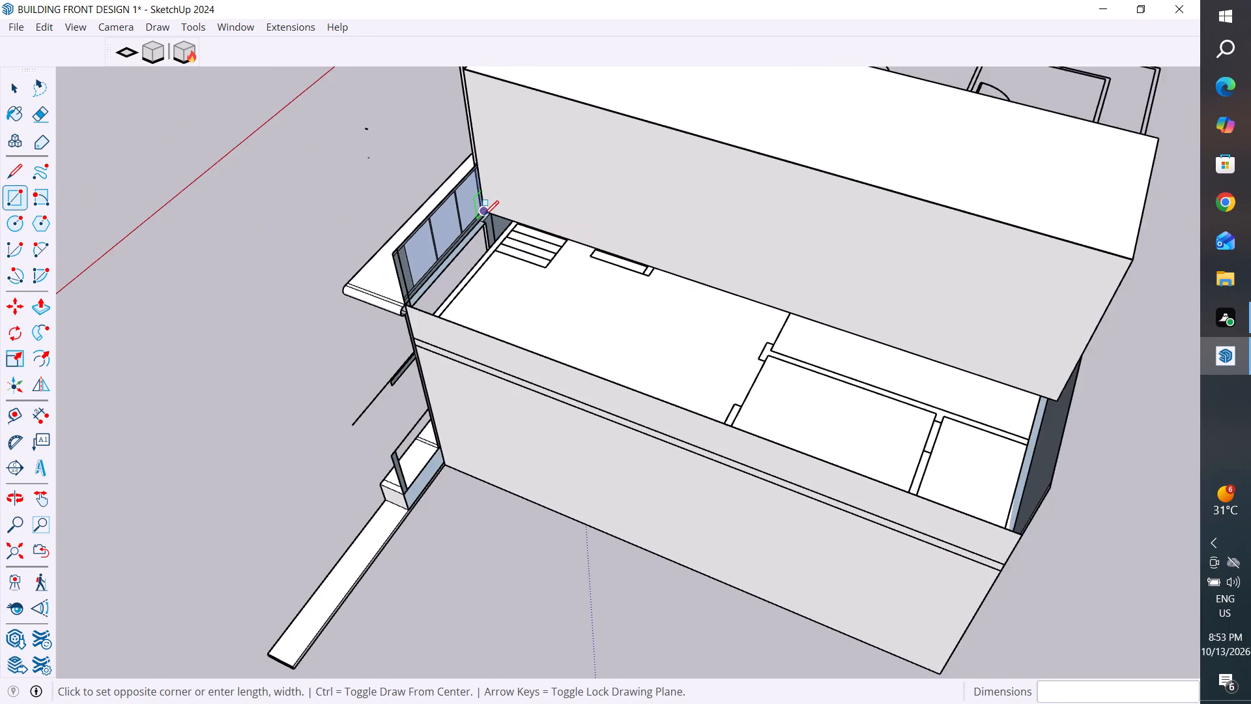
scroll(484, 215, down, 5)
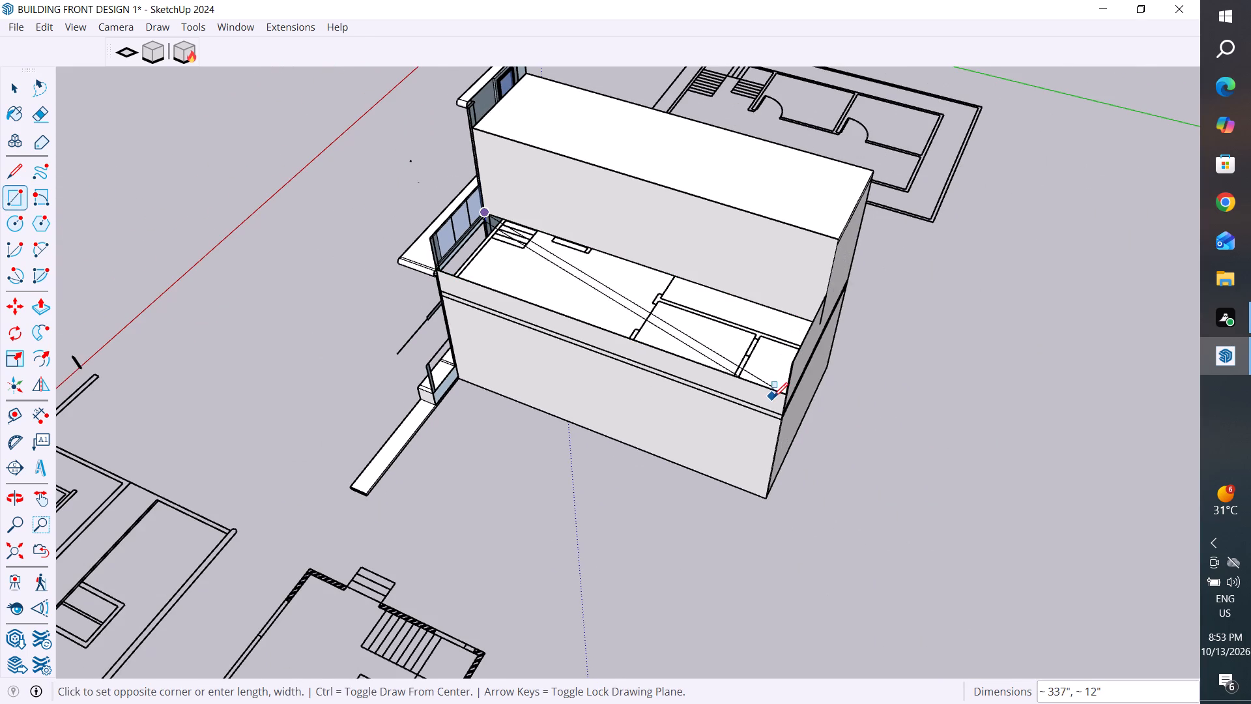
click(752, 383)
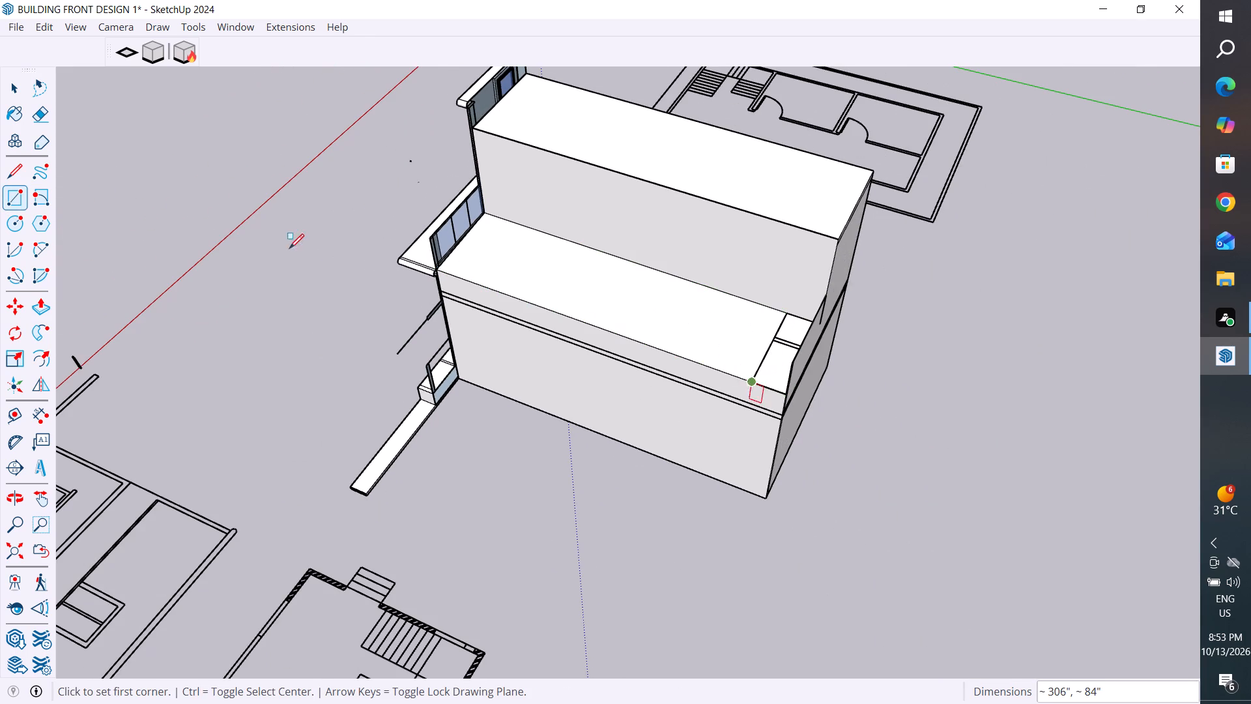
click(8, 89)
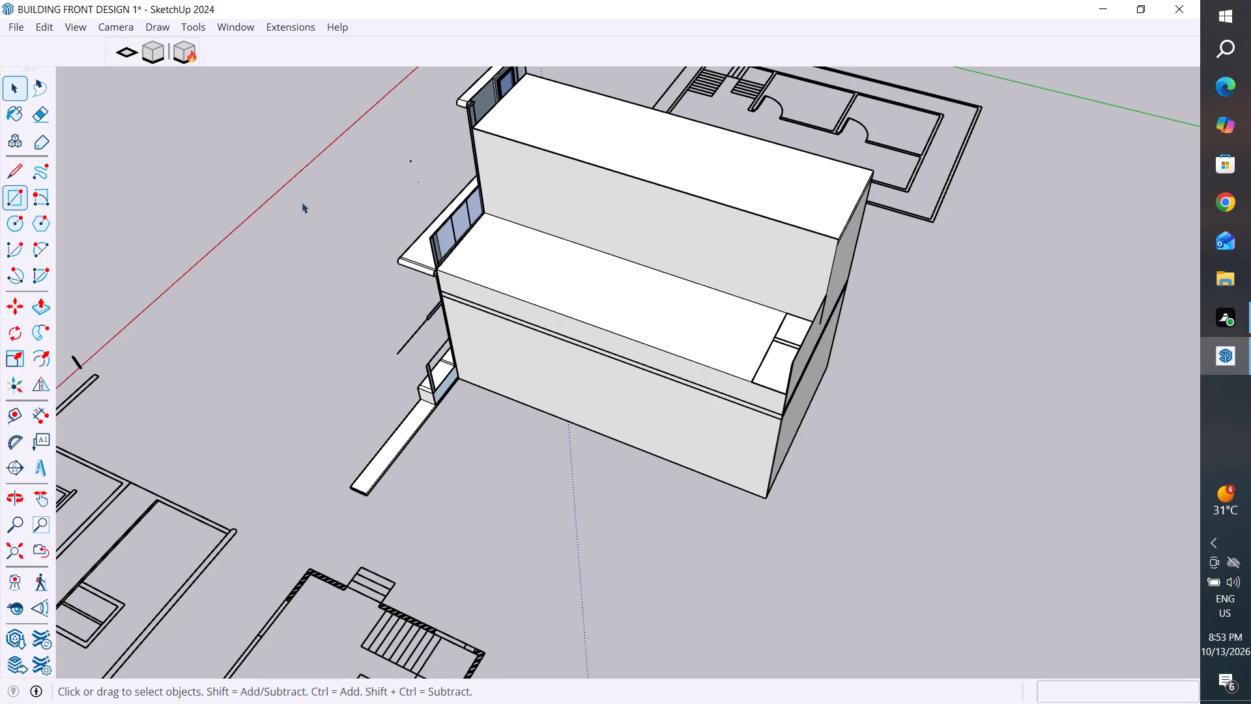
click(312, 220)
Move the new roof face's rear edge about 30" backward to meet the rear wall.
scroll(734, 403, up, 4)
middle_drag(827, 361, 955, 548)
scroll(824, 389, up, 4)
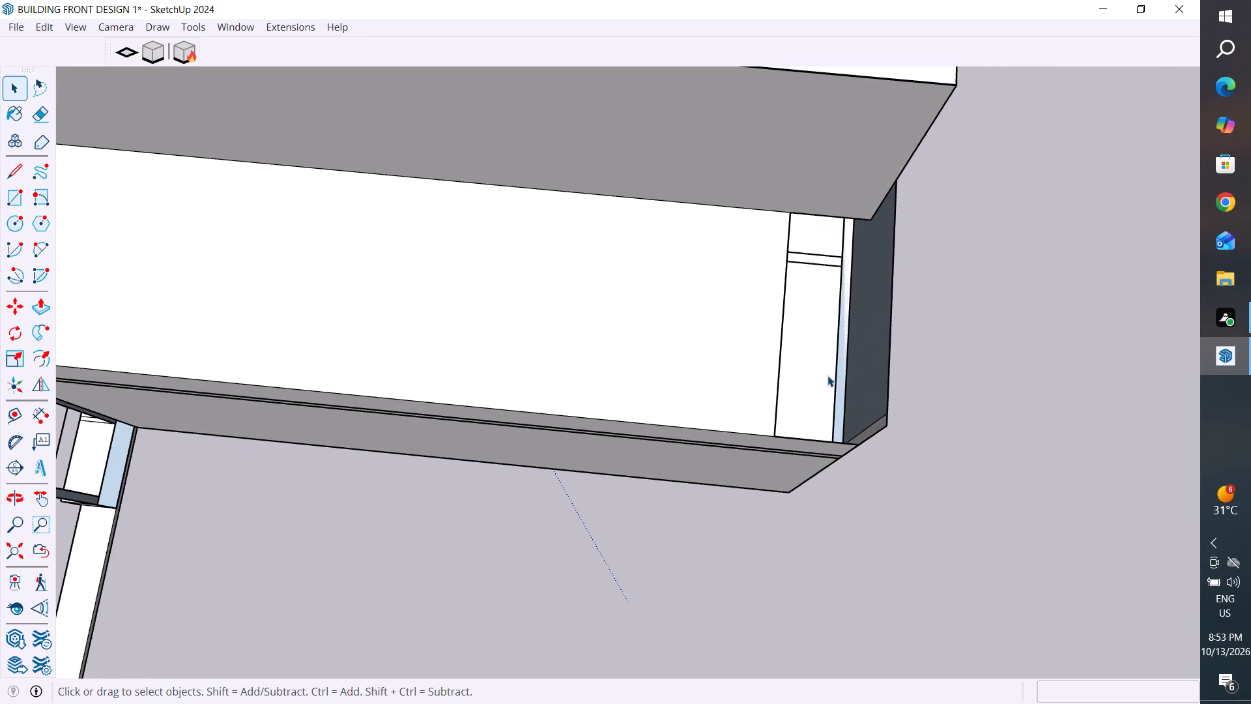
click(804, 368)
middle_drag(816, 397, 858, 90)
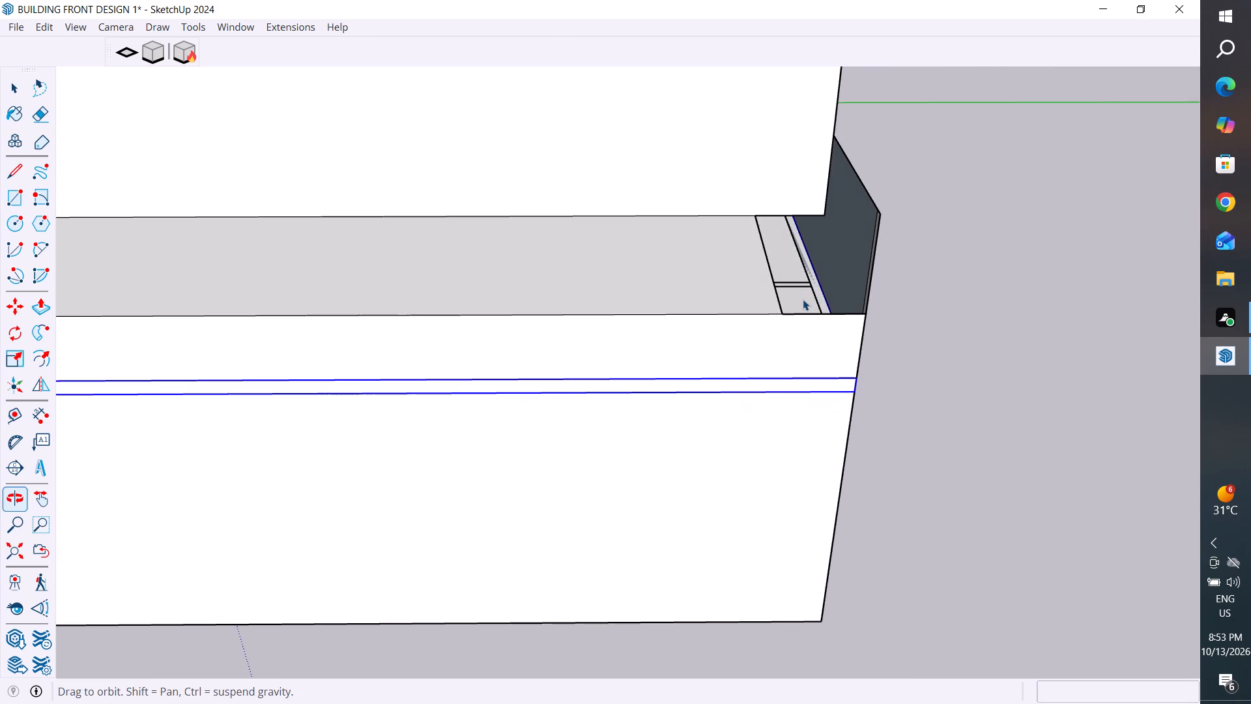
scroll(803, 299, up, 4)
click(755, 272)
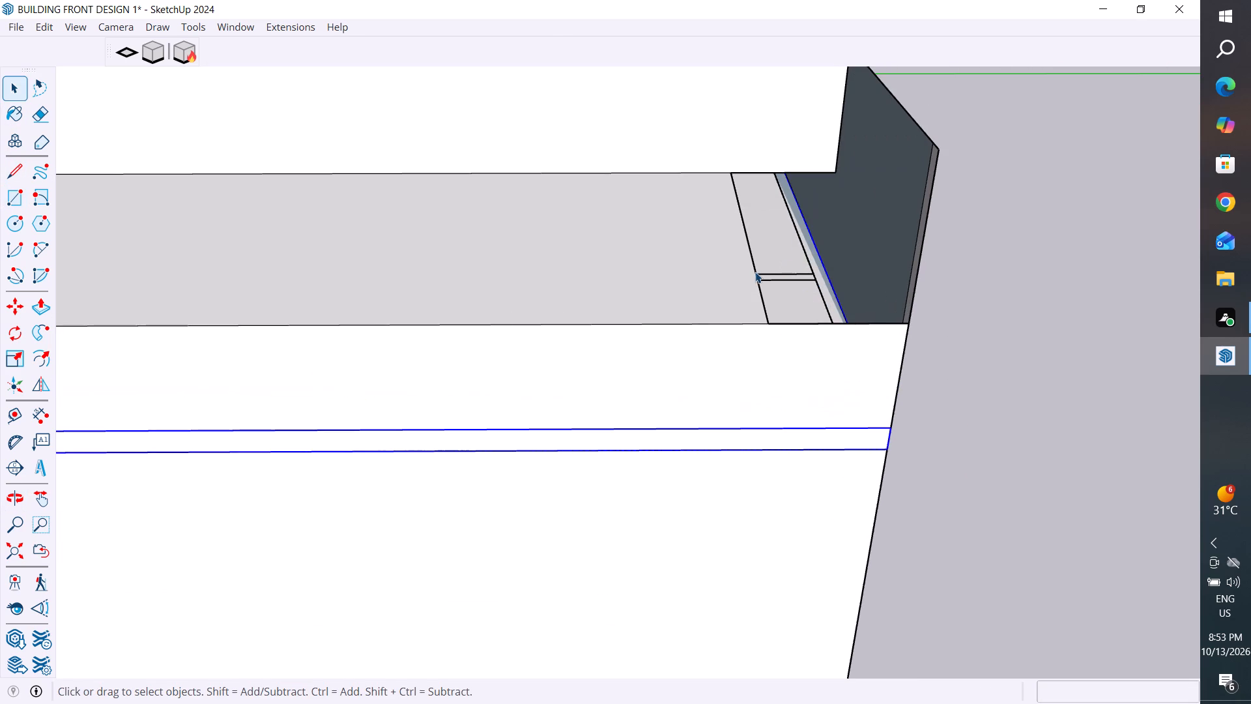
key(m)
click(755, 272)
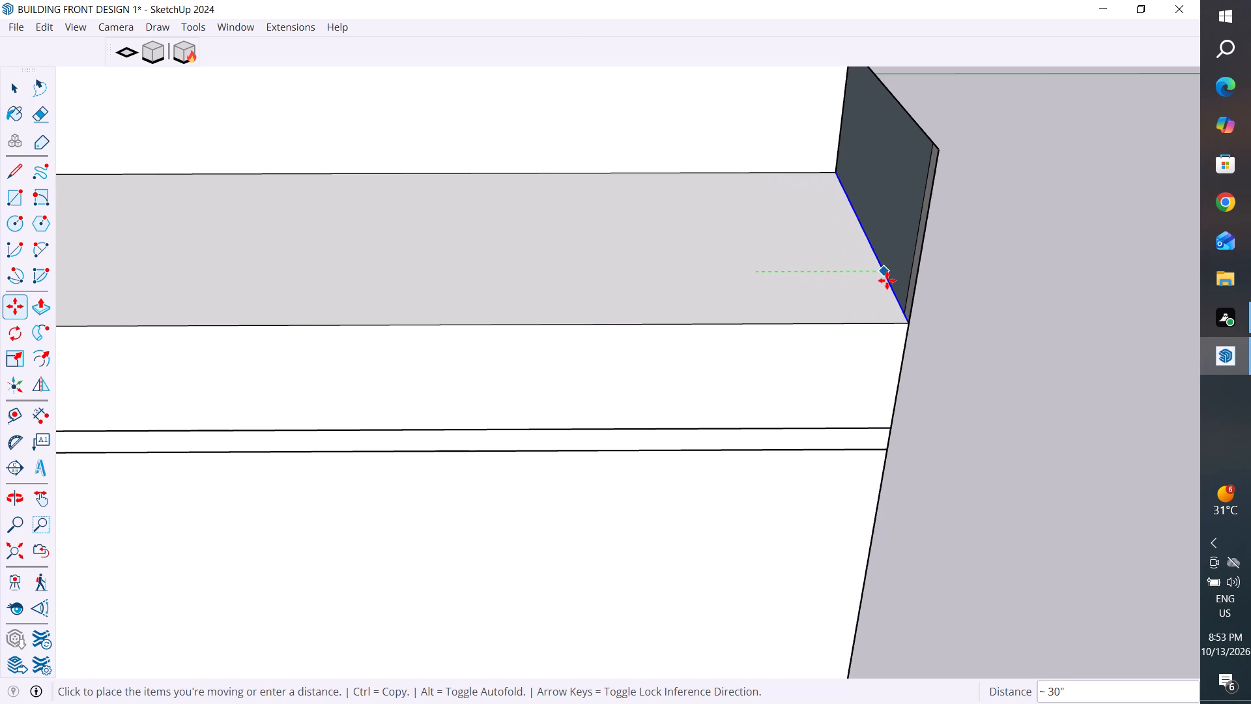
click(887, 280)
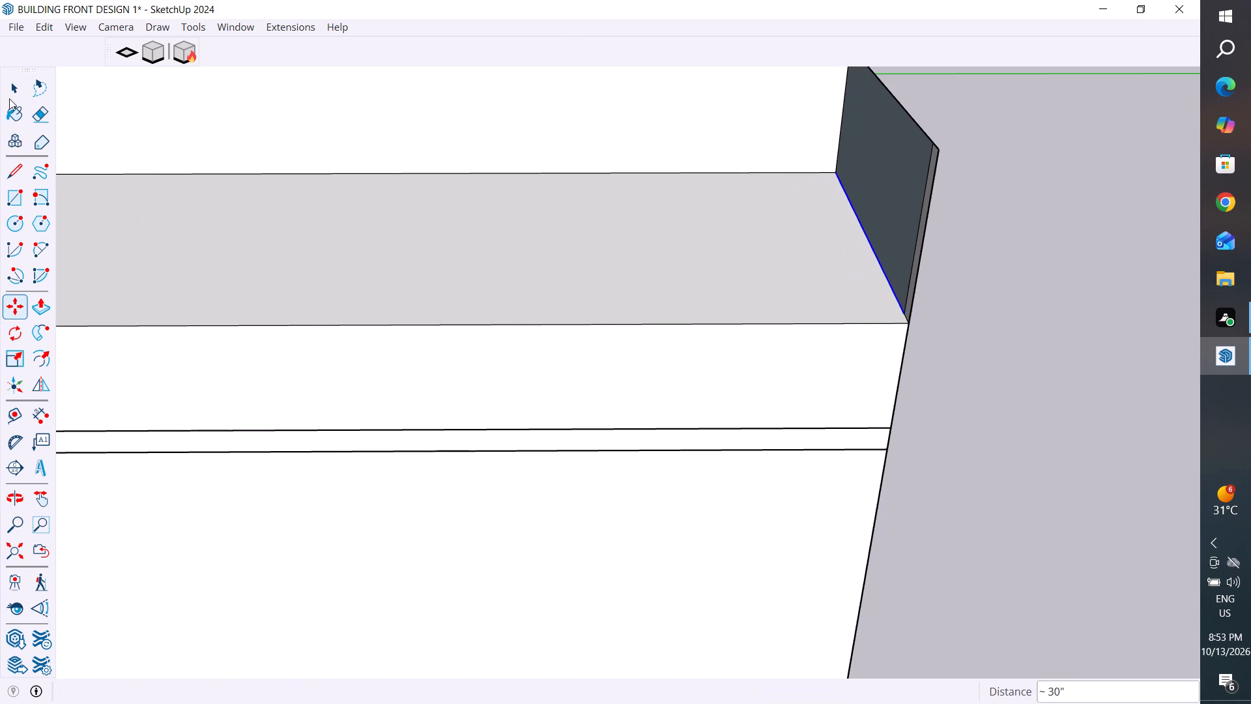
Delete the rear face standing above the roof strip at its far end, and try to remove its outer vertical edge.
click(9, 92)
scroll(886, 454, down, 11)
middle_drag(972, 428, 734, 412)
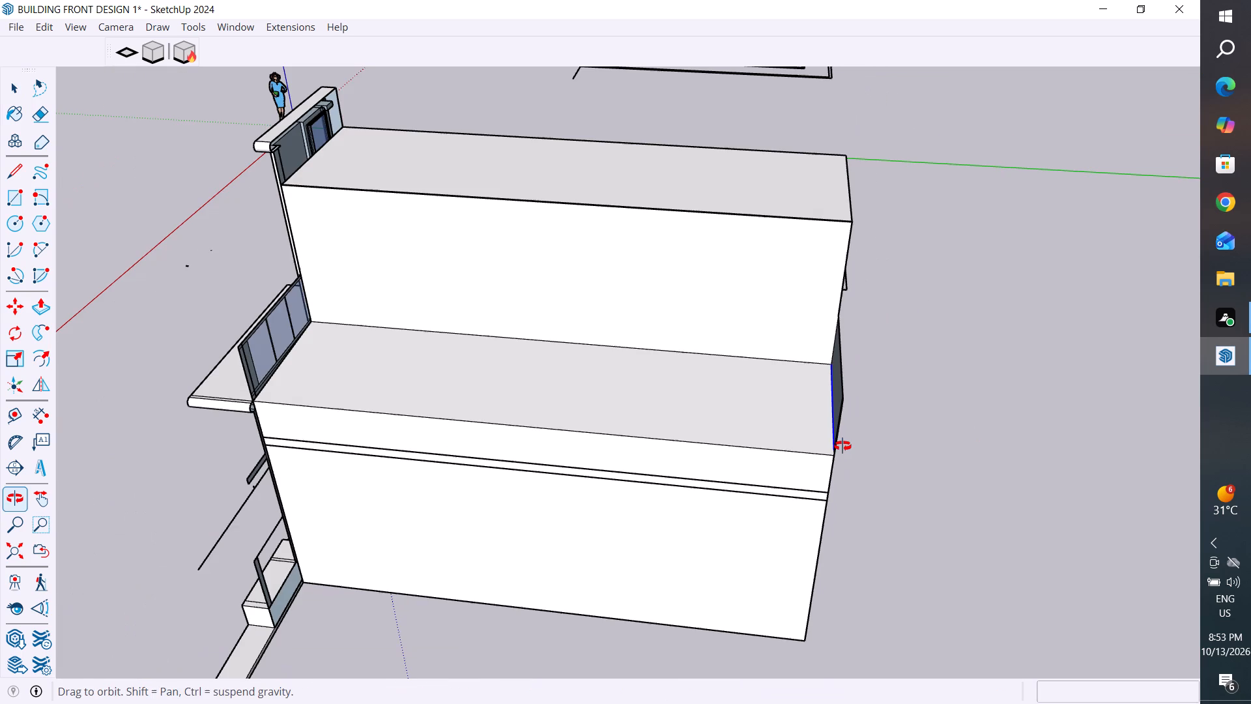
click(643, 382)
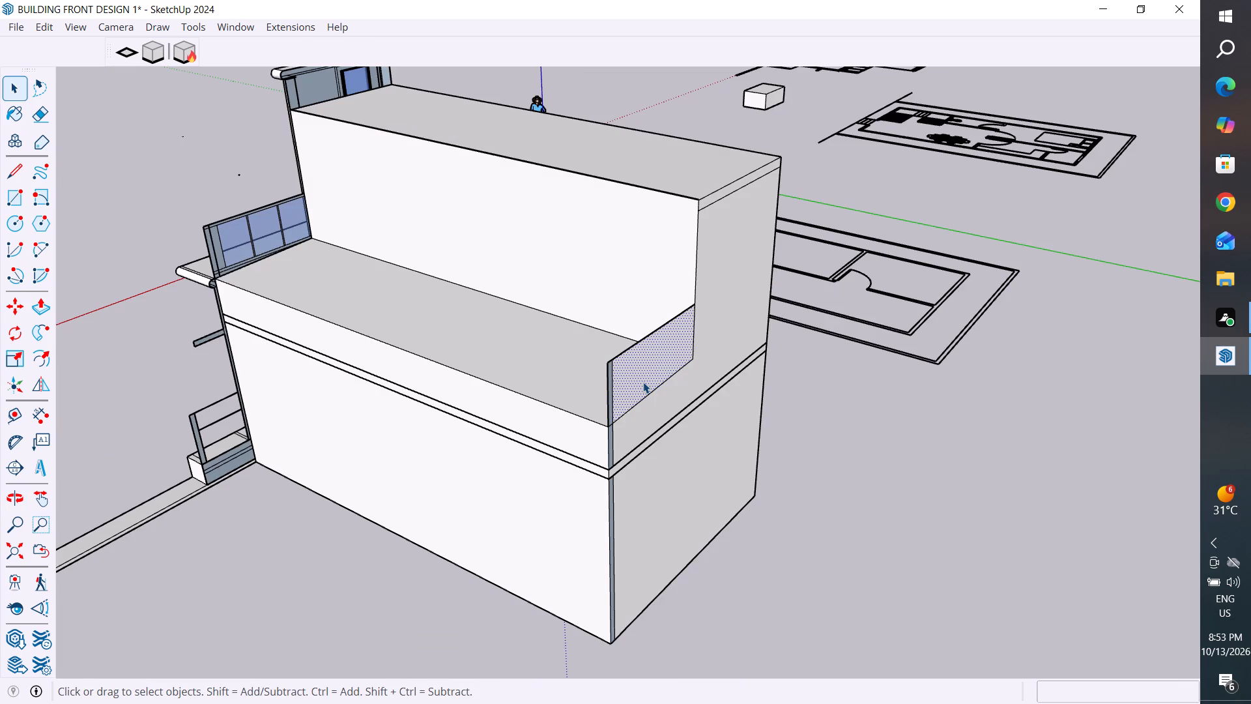
key(Delete)
click(611, 391)
key(Delete)
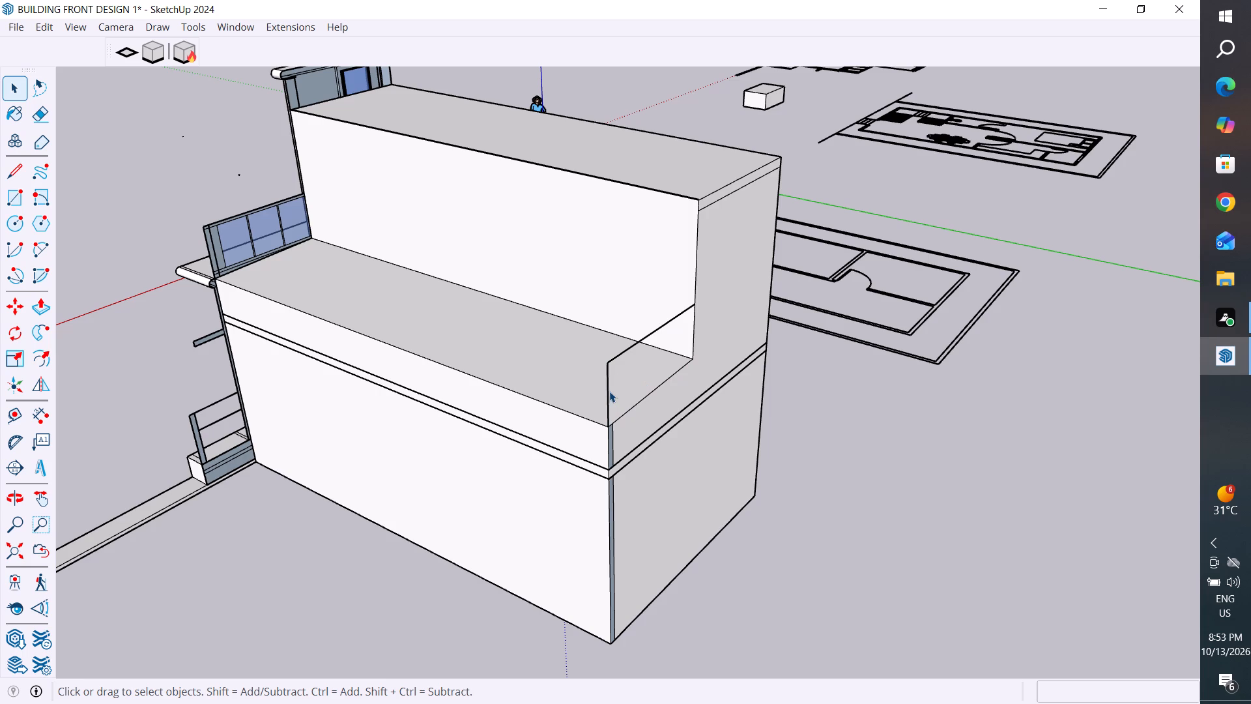
Delete the stray line segments lying on the ground in front of the entrance steps, including the tiny leftover piece.
scroll(855, 439, down, 2)
middle_drag(884, 443, 857, 439)
middle_drag(857, 439, 1229, 400)
scroll(1090, 314, up, 1)
middle_drag(977, 404, 1140, 430)
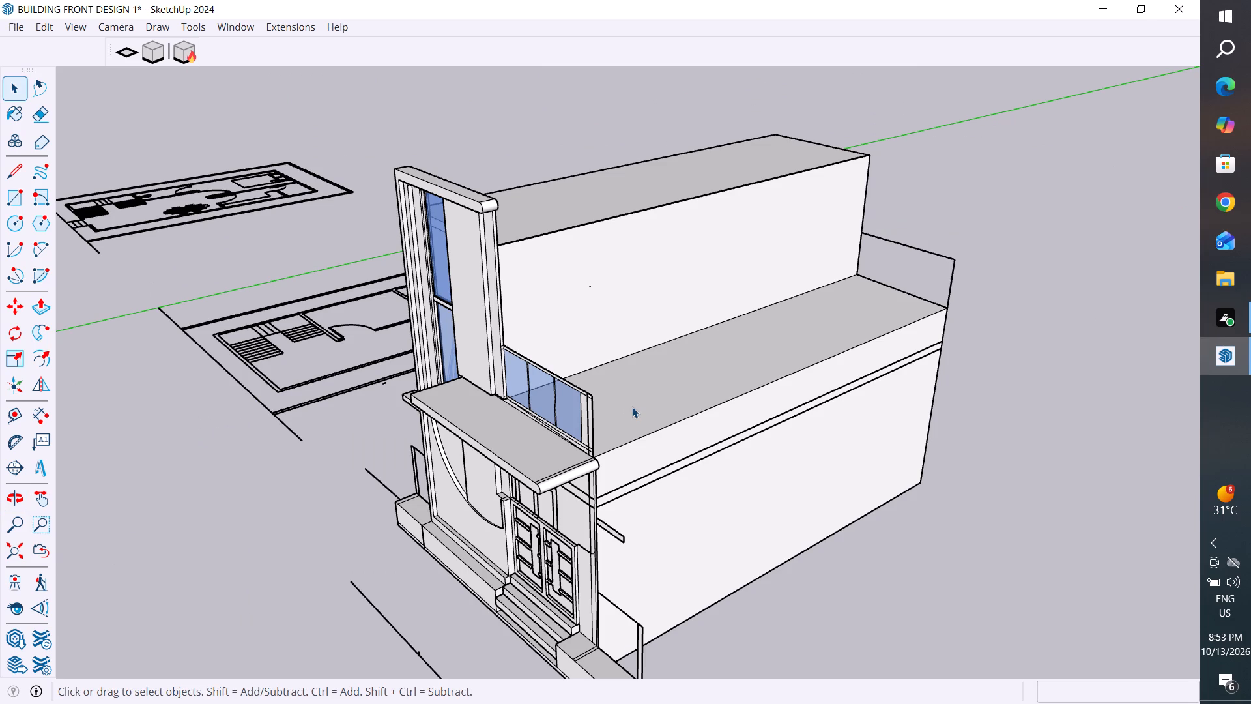
scroll(756, 420, down, 5)
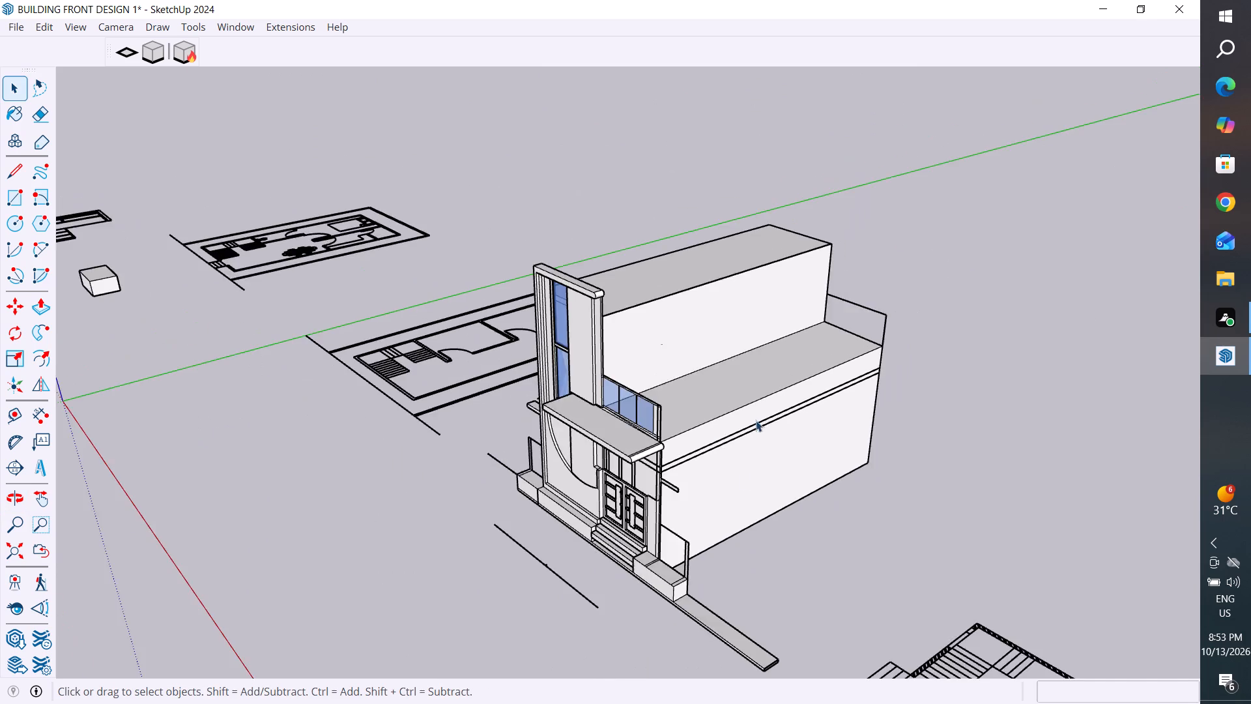
middle_drag(765, 491, 857, 413)
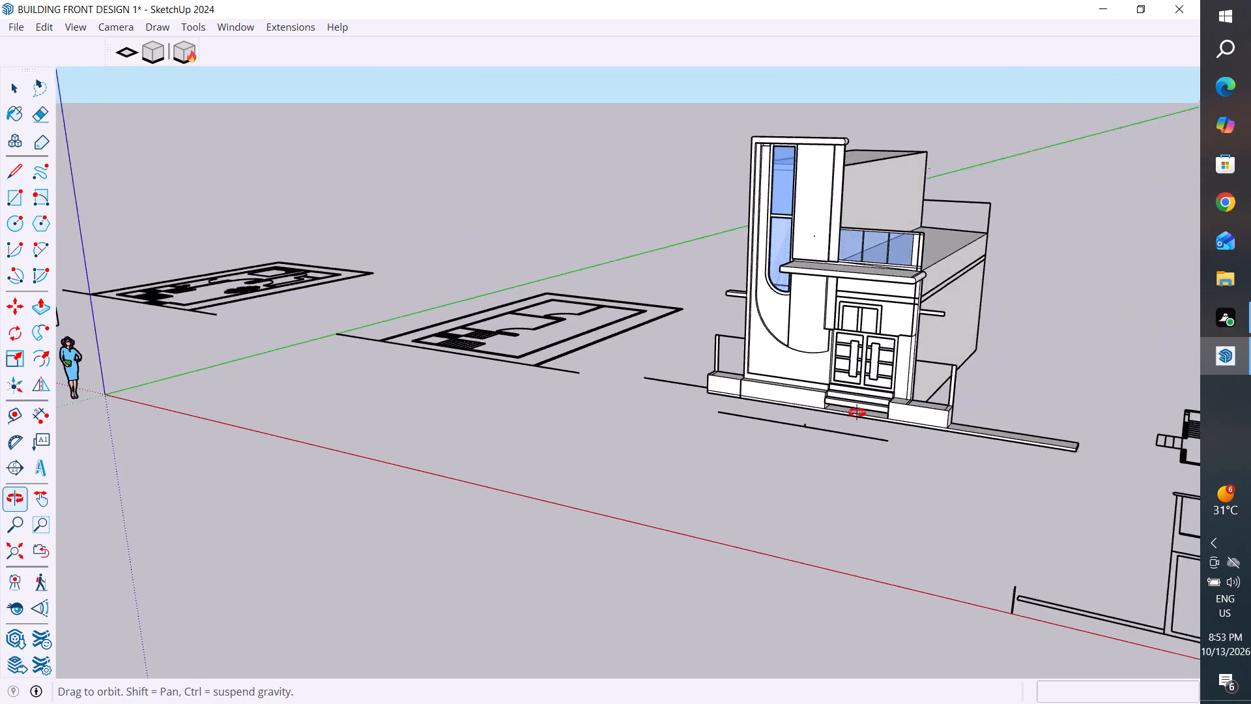
middle_drag(857, 413, 818, 439)
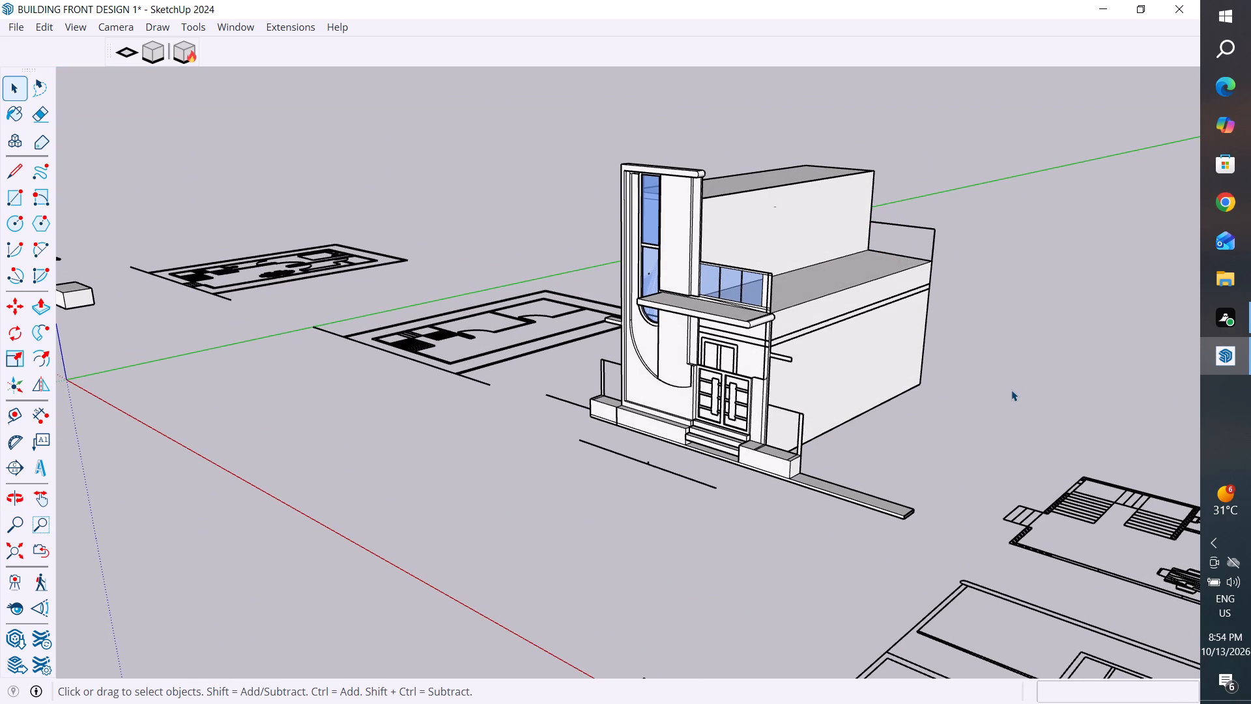
click(712, 485)
key(Delete)
key(BackSpace)
scroll(656, 407, up, 4)
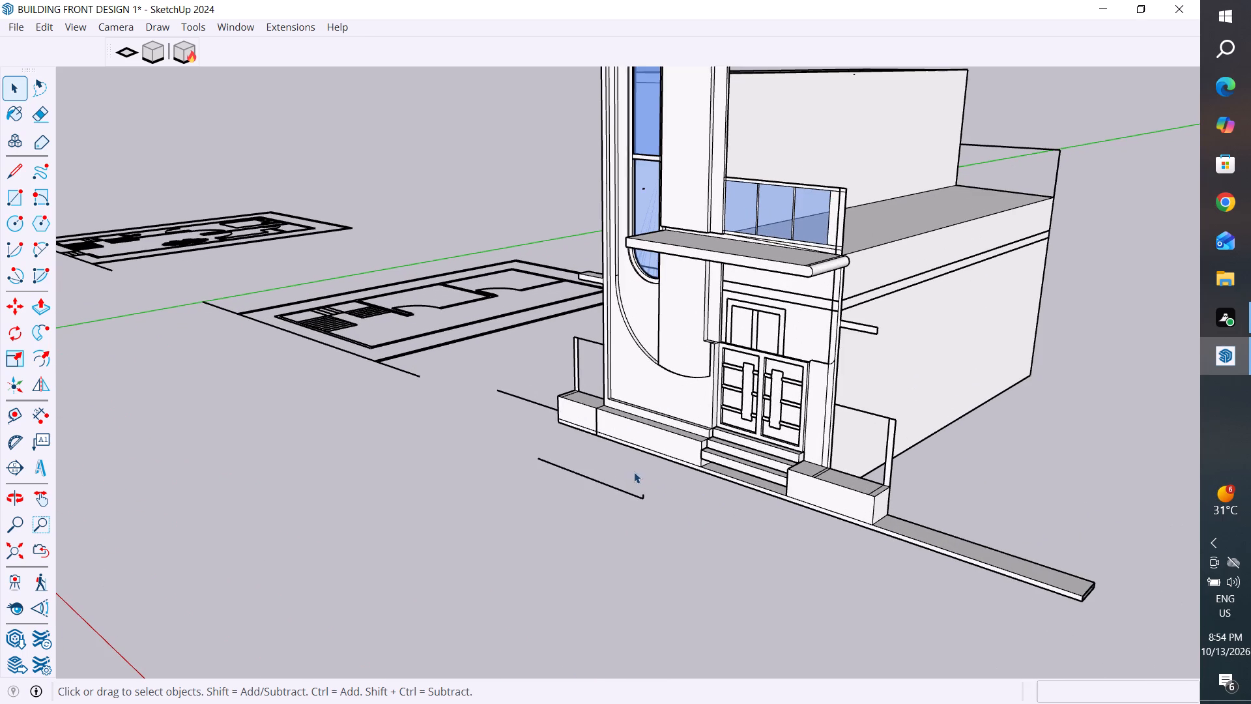
drag(634, 472, 532, 551)
key(Delete)
drag(664, 484, 633, 514)
drag(633, 514, 632, 516)
key(BackSpace)
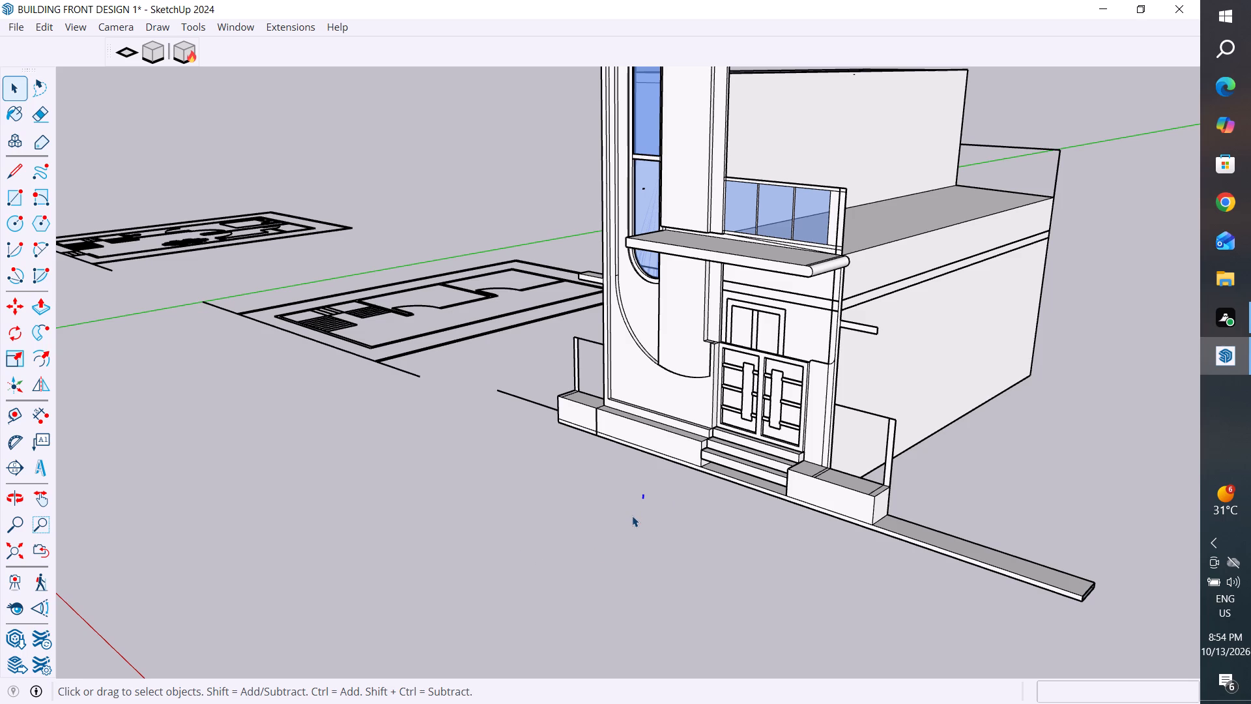
key(Delete)
Draw a 42" by 18" vertical rectangle closing the open back of the plinth block beside the balcony-side wall's lower front corner.
scroll(0, 657, down, 4)
scroll(149, 554, down, 5)
scroll(621, 516, down, 1)
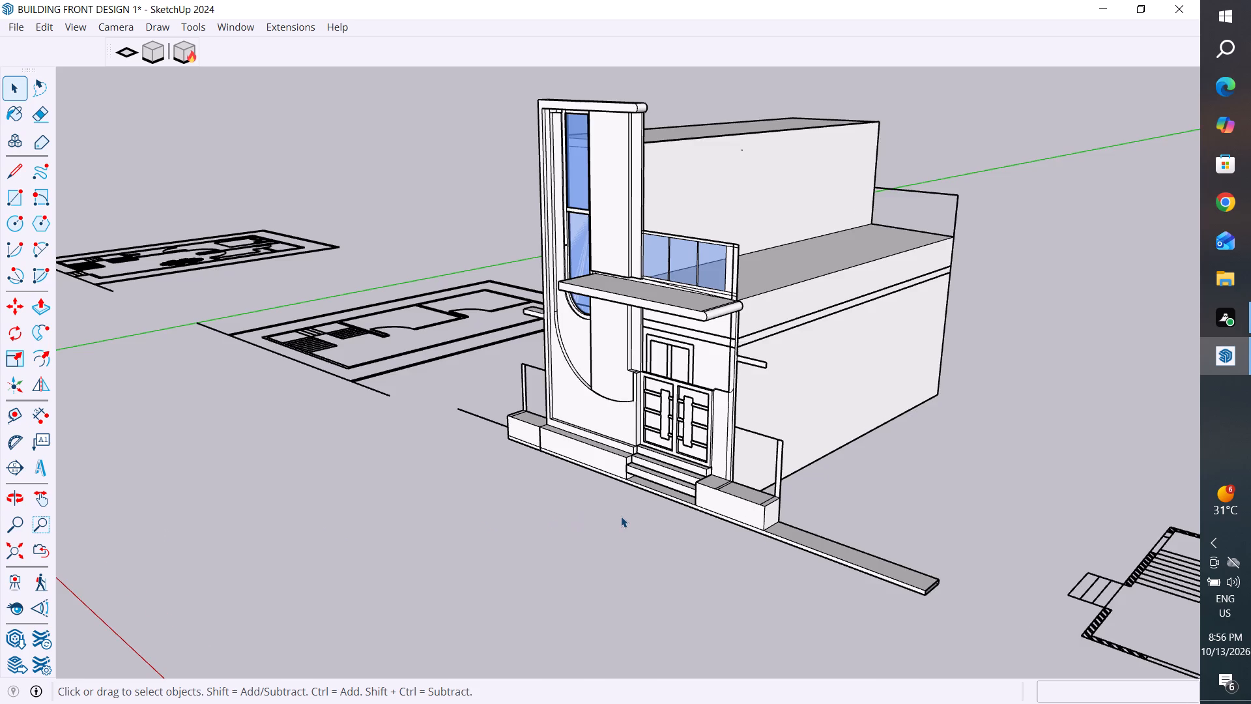
scroll(621, 516, down, 1)
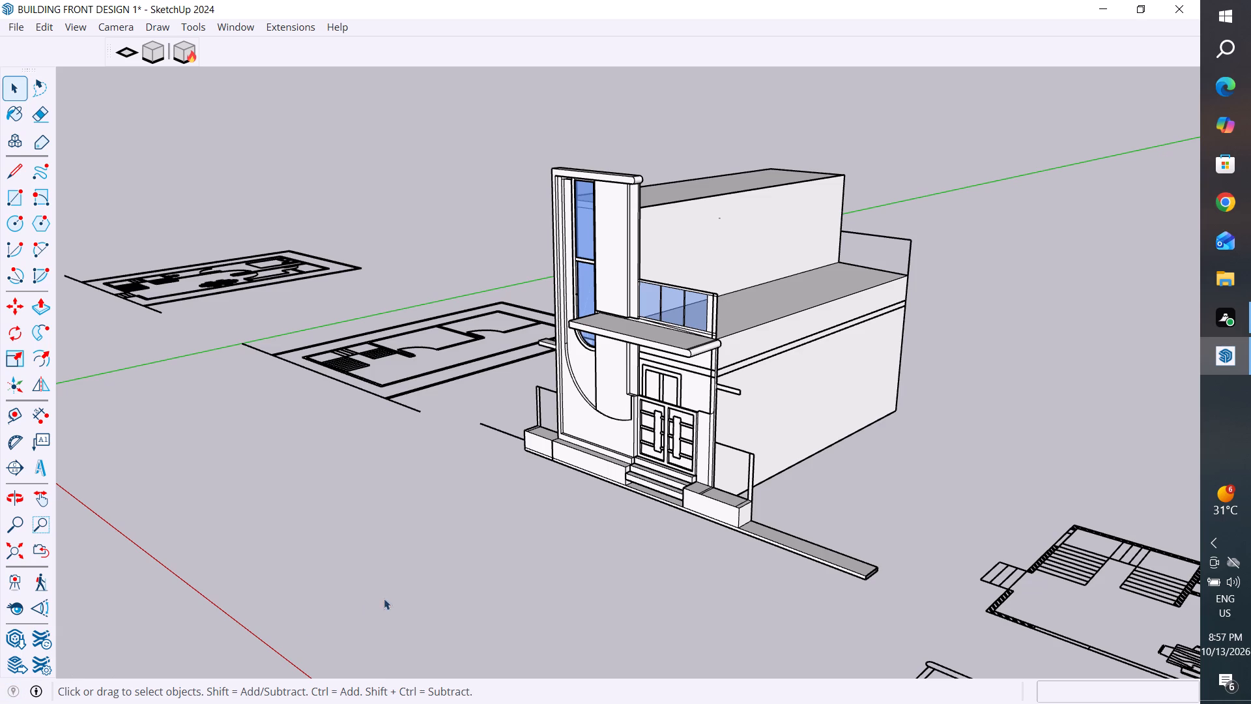
scroll(844, 477, up, 3)
middle_drag(833, 480, 495, 529)
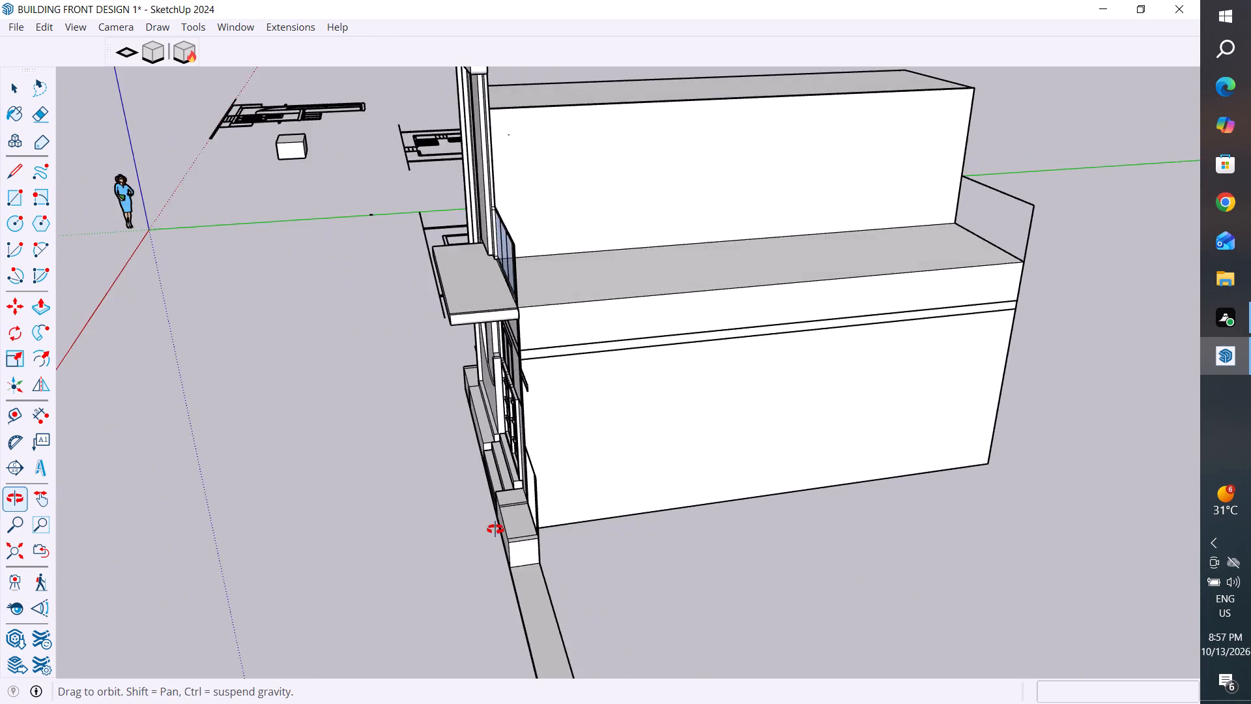
middle_drag(495, 529, 382, 457)
scroll(410, 454, up, 7)
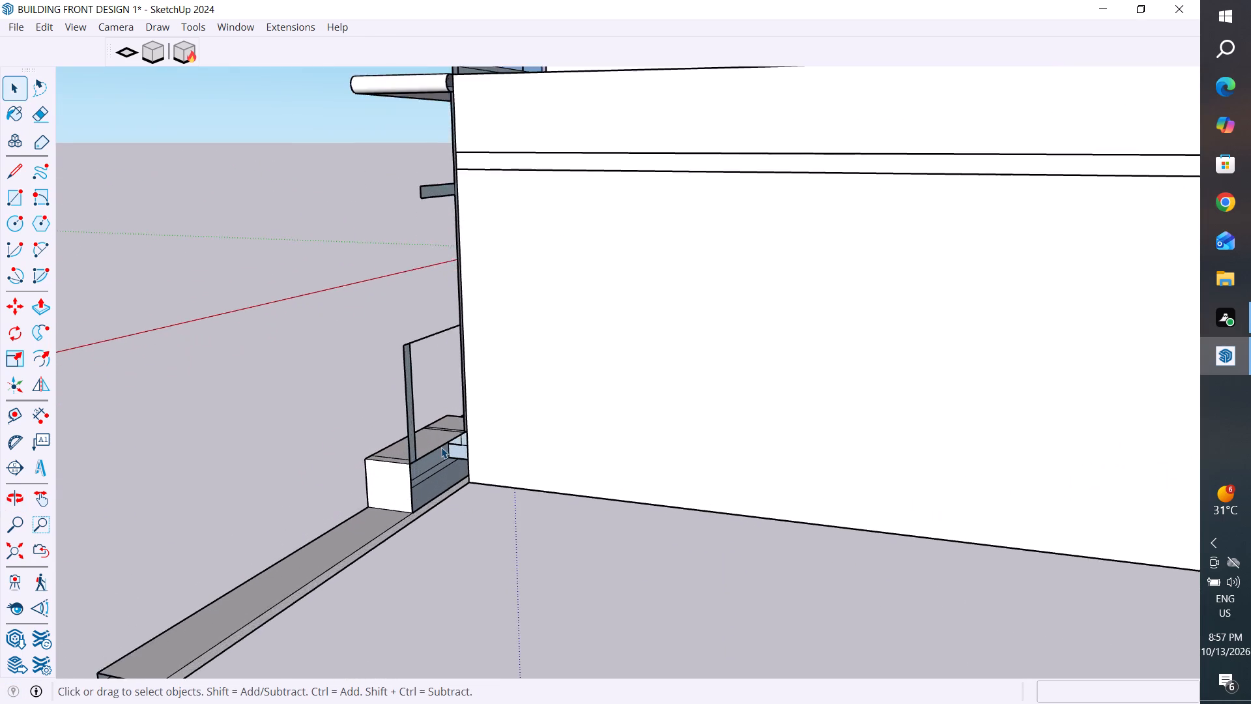
scroll(441, 447, up, 3)
middle_drag(443, 448, 413, 444)
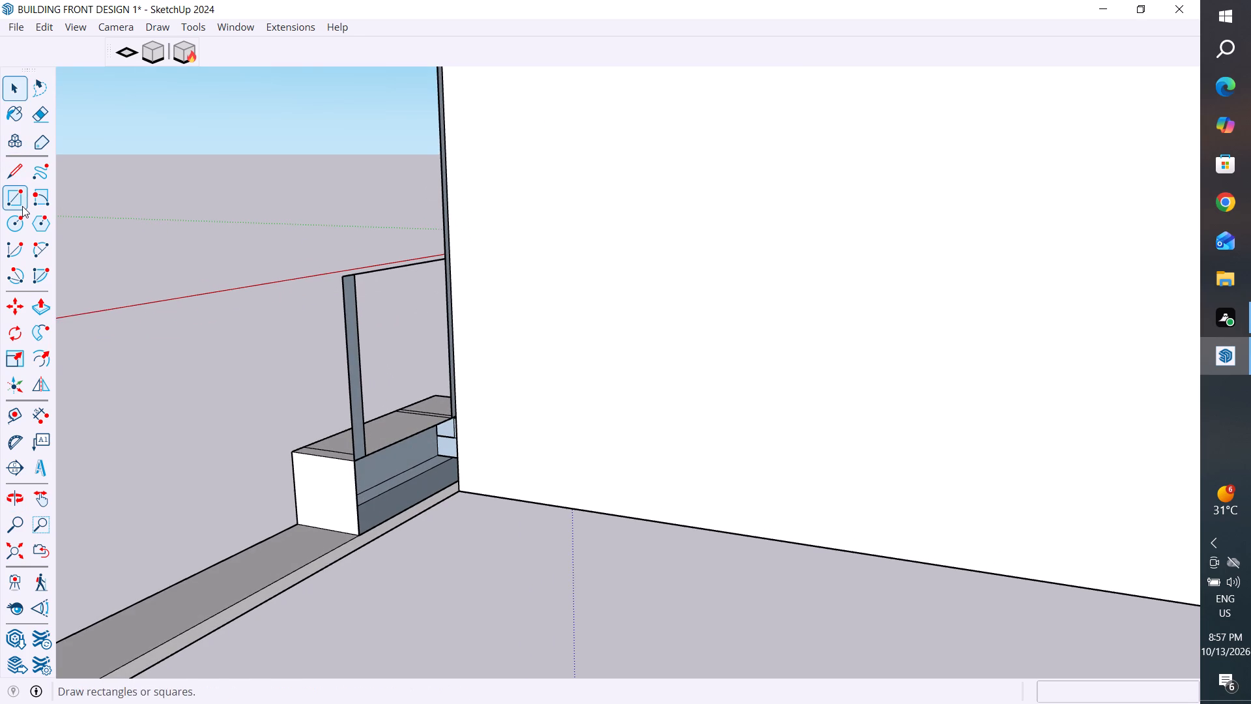
click(22, 206)
scroll(338, 386, up, 5)
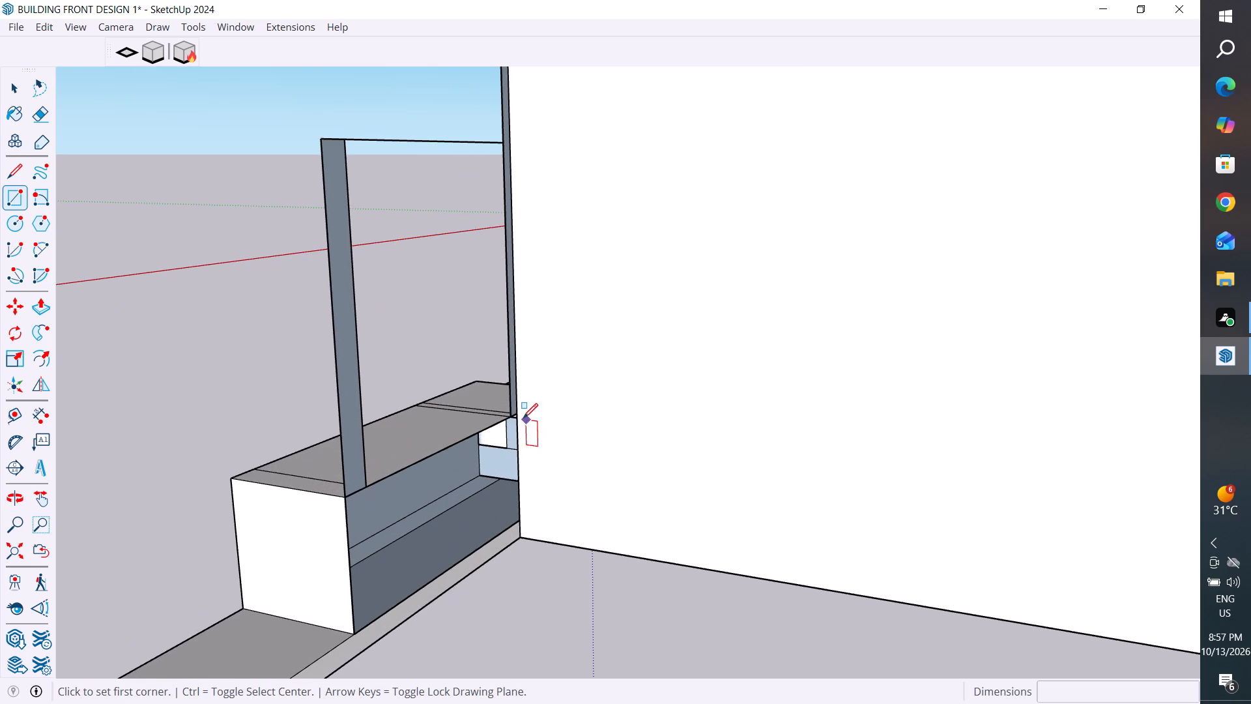
click(518, 415)
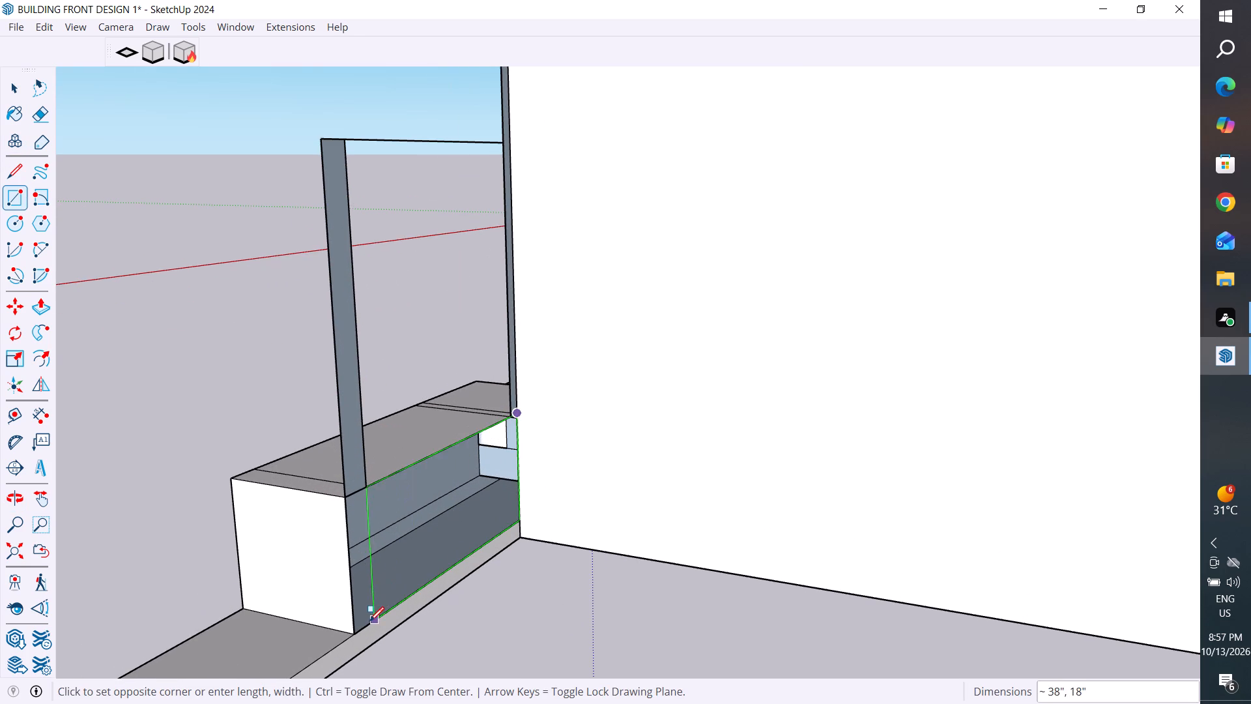
click(354, 632)
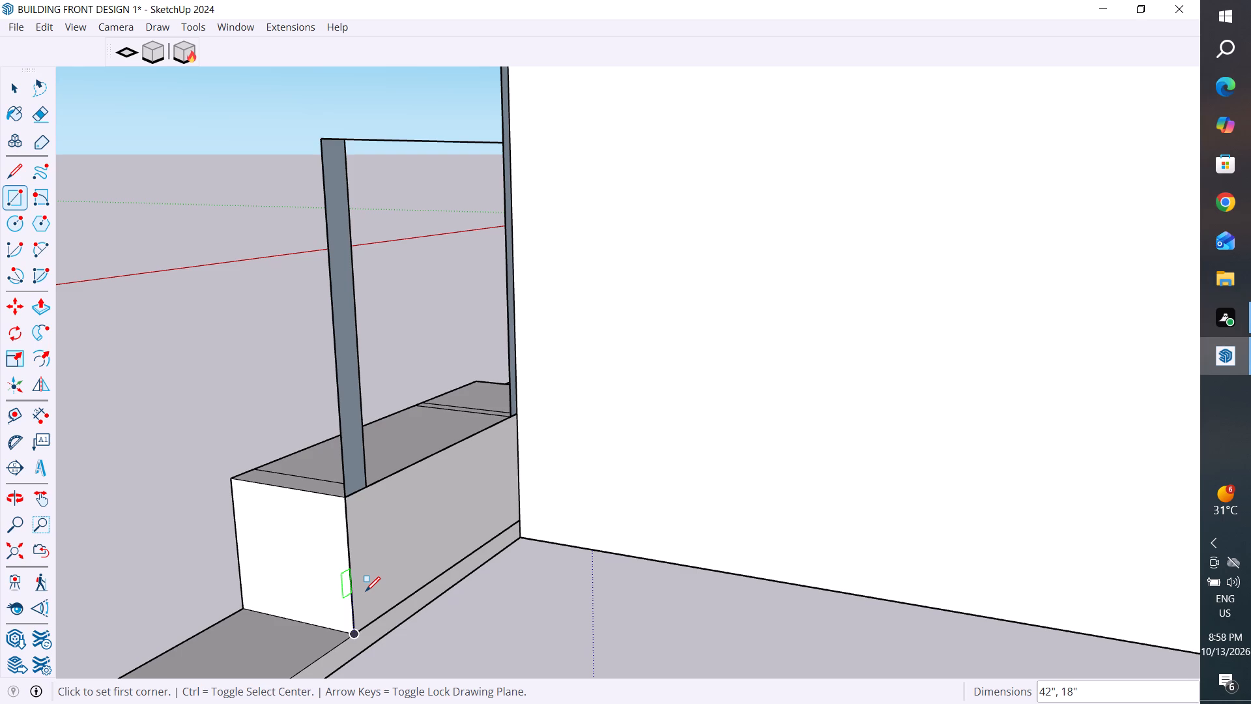
Examine the entrance front, the building's opposite side wall and the floor plans and elevations laid out around it.
scroll(459, 469, down, 3)
middle_drag(496, 453, 816, 502)
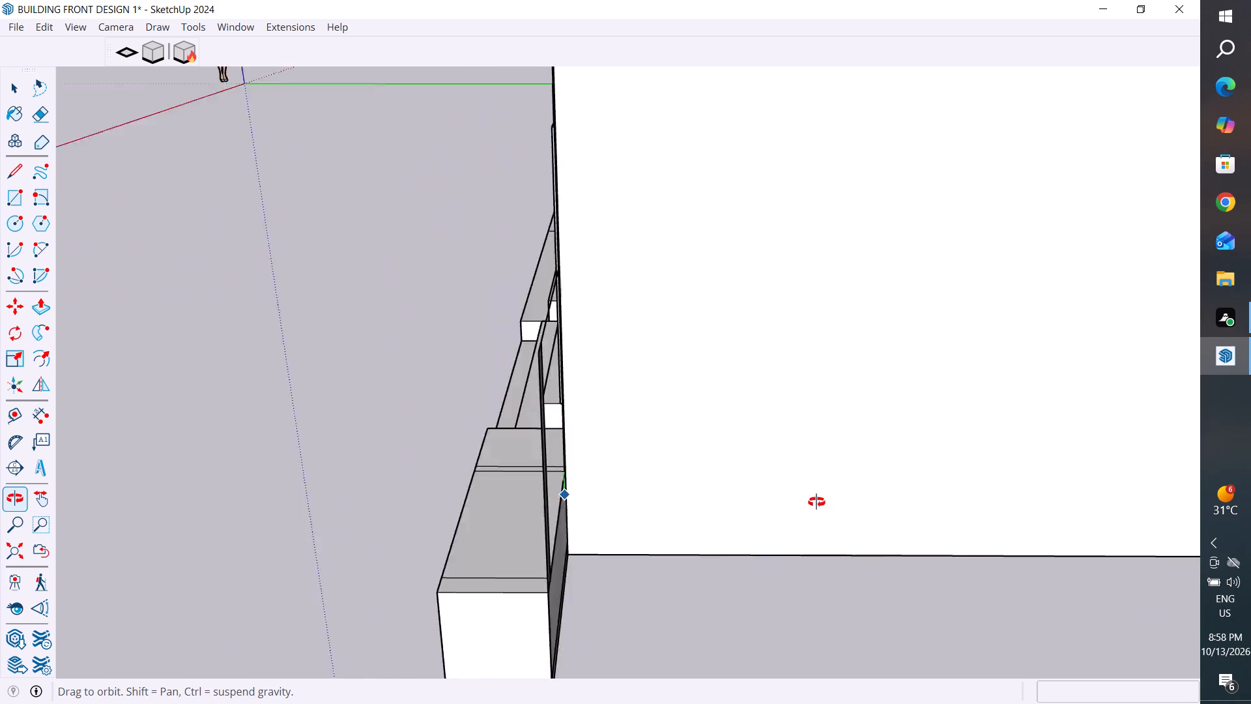
middle_drag(816, 502, 994, 516)
scroll(801, 393, down, 5)
middle_drag(761, 449, 973, 420)
middle_drag(661, 452, 630, 446)
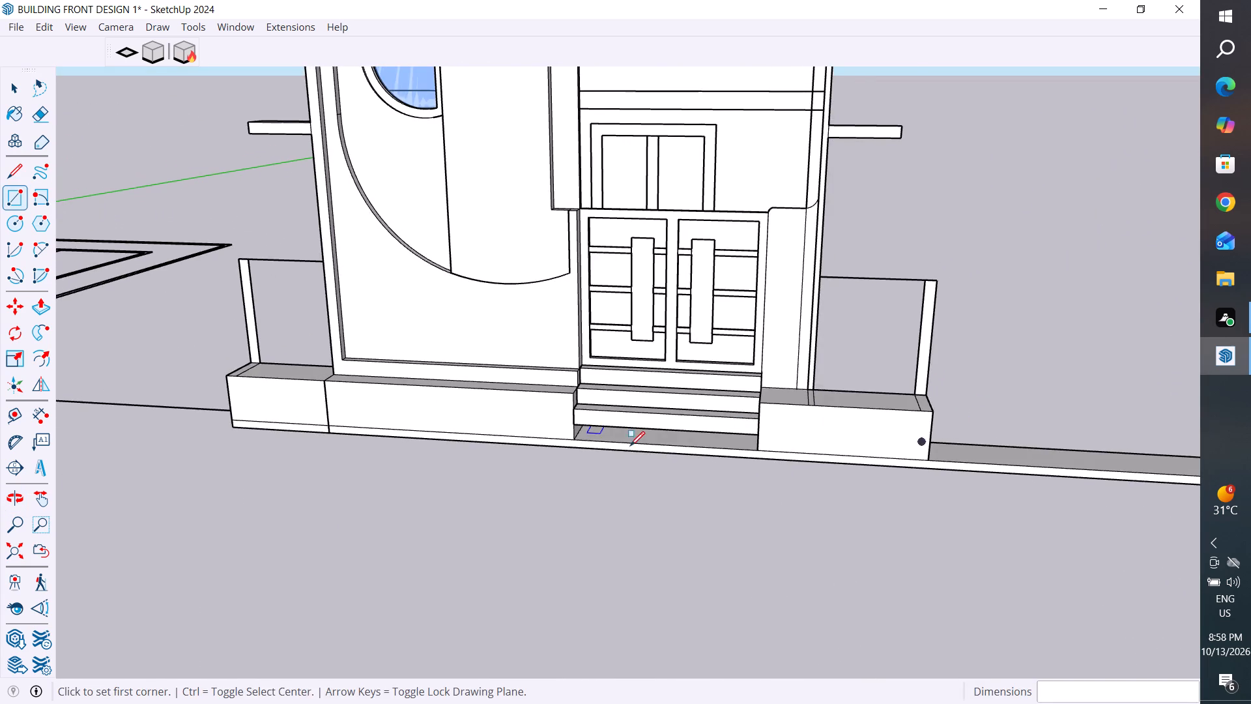
middle_drag(630, 446, 1043, 454)
scroll(499, 433, down, 7)
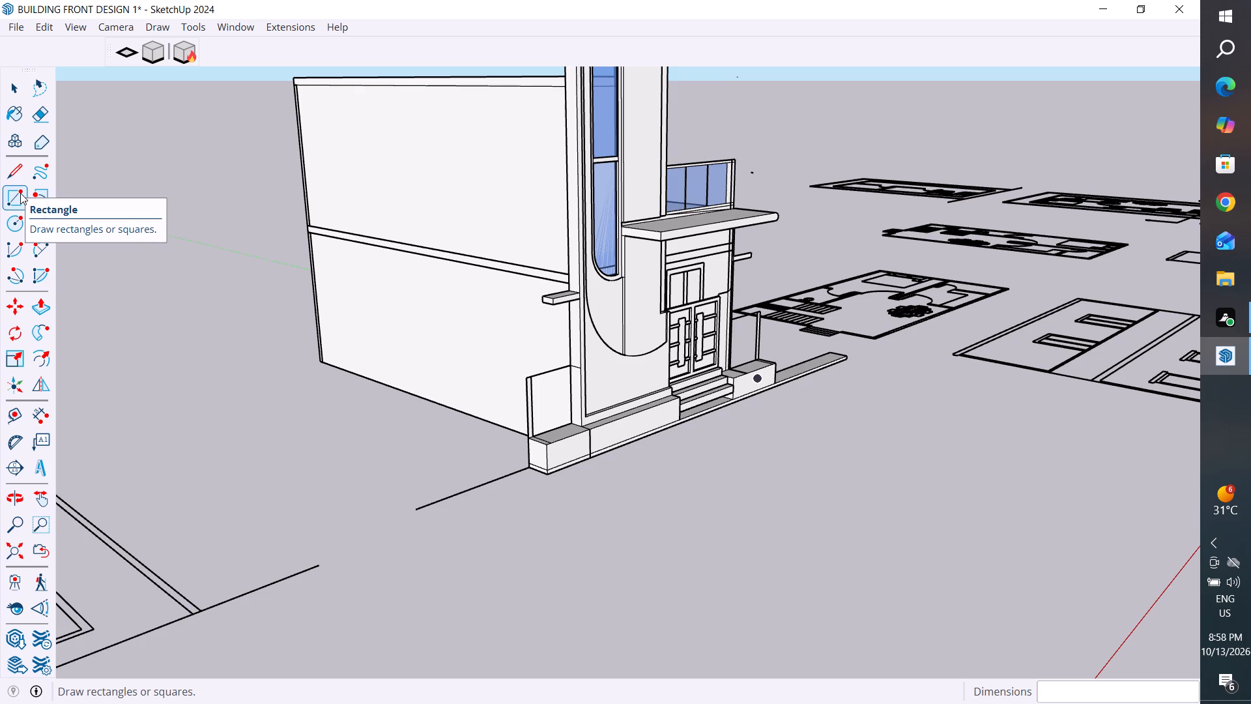
scroll(324, 384, down, 4)
middle_drag(525, 459, 771, 507)
click(12, 92)
click(235, 209)
scroll(347, 294, down, 4)
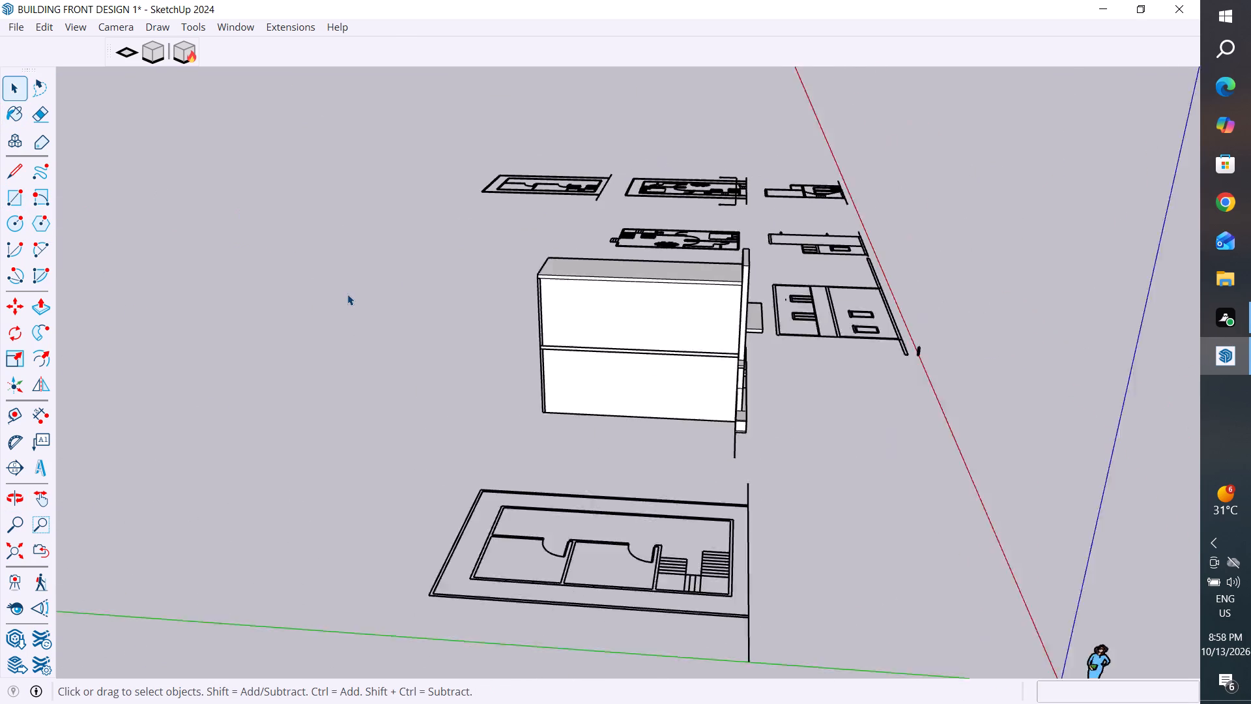
middle_drag(627, 340, 164, 458)
scroll(520, 366, down, 5)
middle_drag(507, 383, 220, 415)
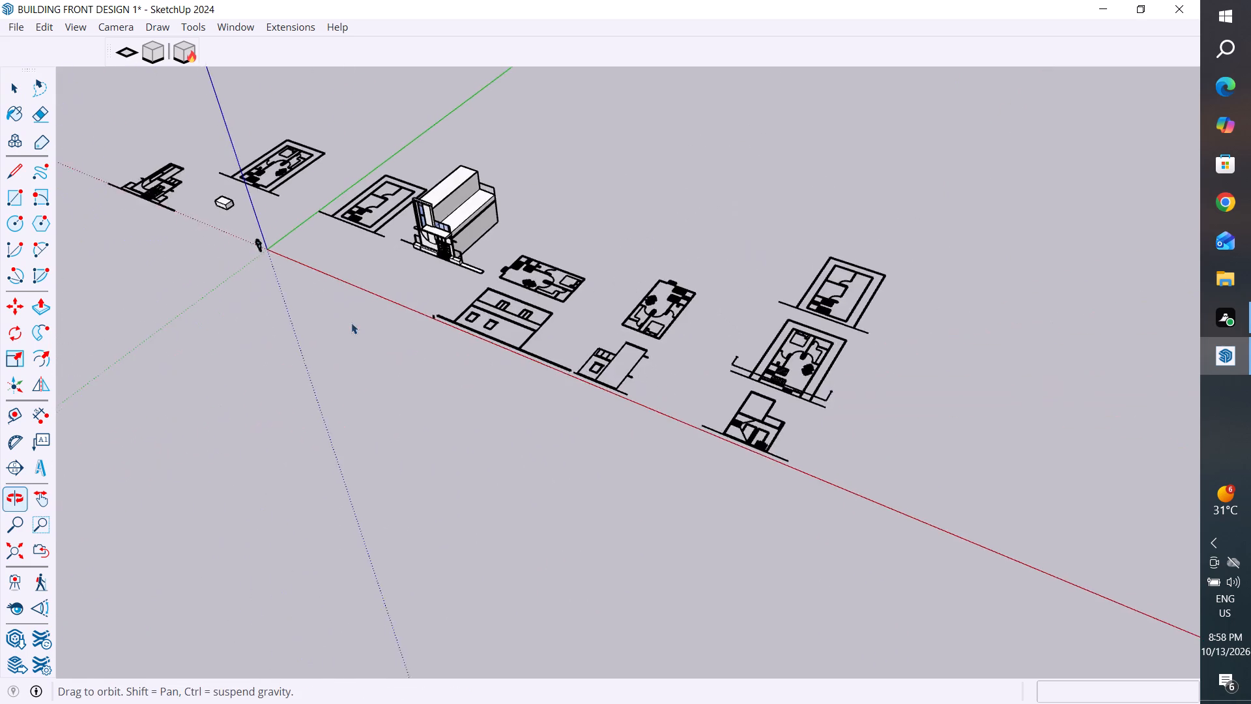
Explode the front elevation group at the canopy's rounded edge beside the balcony-side wall.
scroll(534, 170, up, 4)
middle_drag(518, 264, 327, 244)
scroll(439, 274, up, 1)
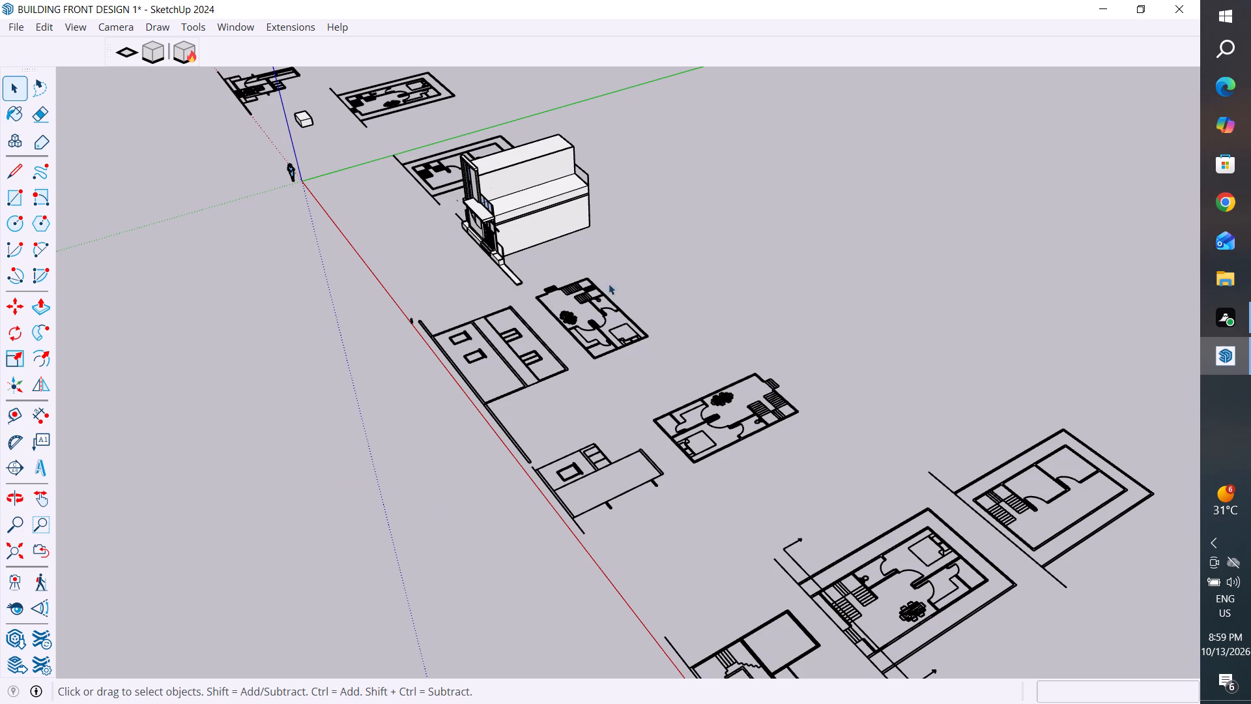
scroll(470, 138, up, 11)
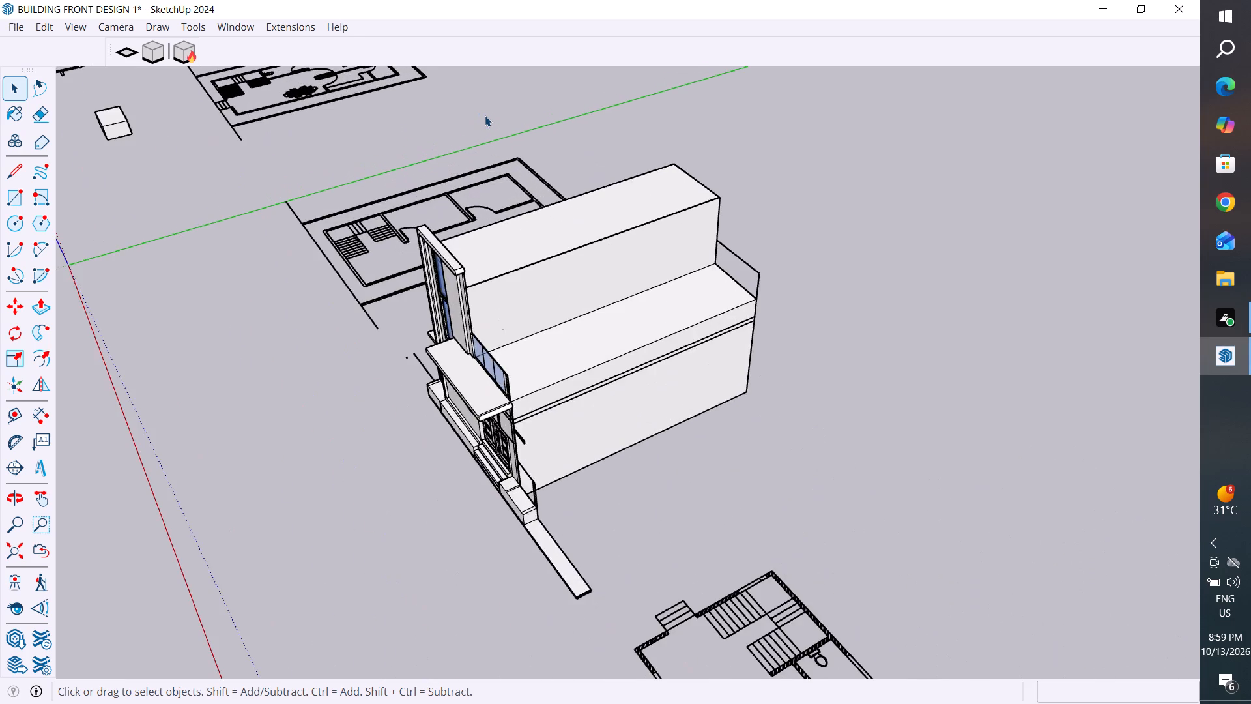
middle_drag(646, 254, 807, 176)
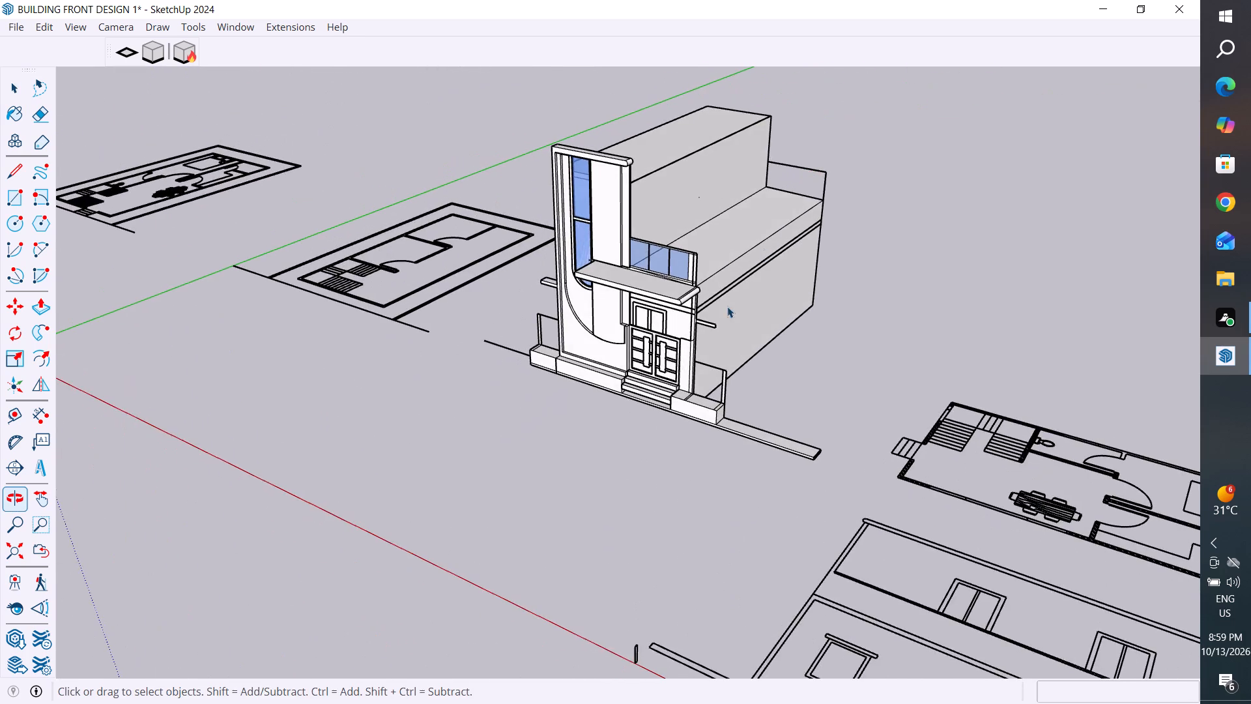
scroll(728, 301, up, 8)
middle_drag(751, 257, 684, 269)
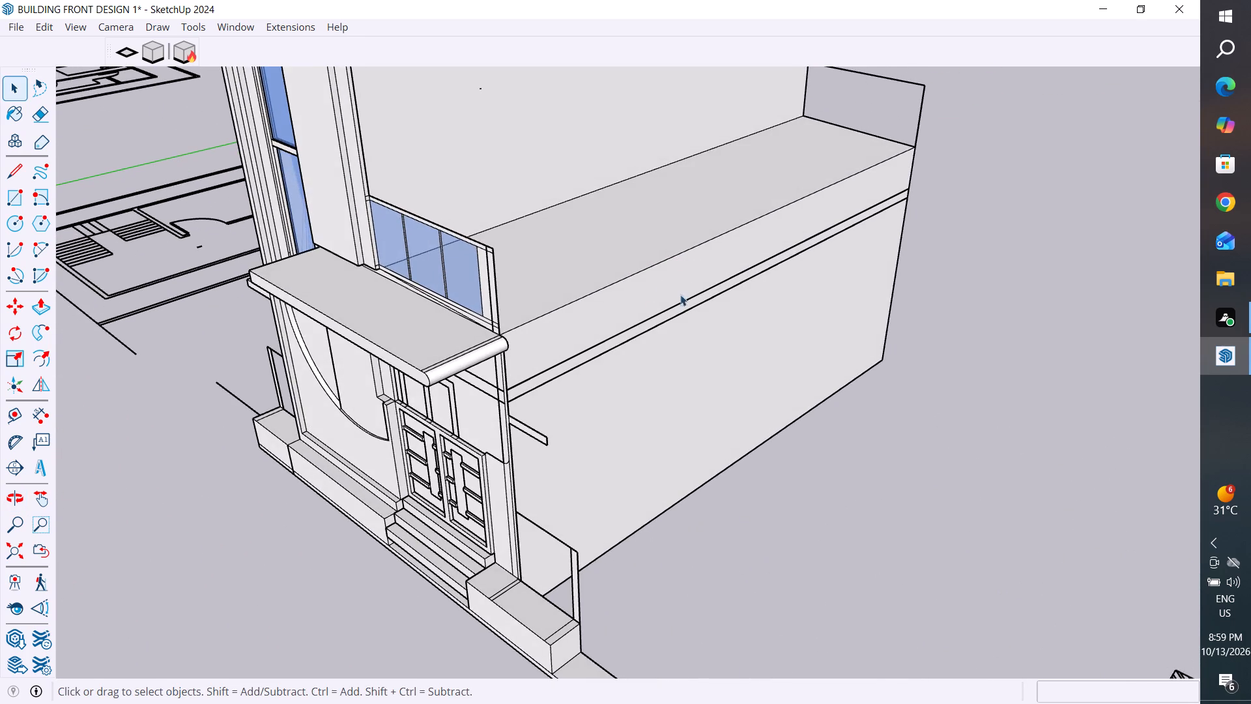
middle_drag(674, 298, 499, 403)
scroll(311, 429, up, 5)
middle_drag(419, 448, 208, 493)
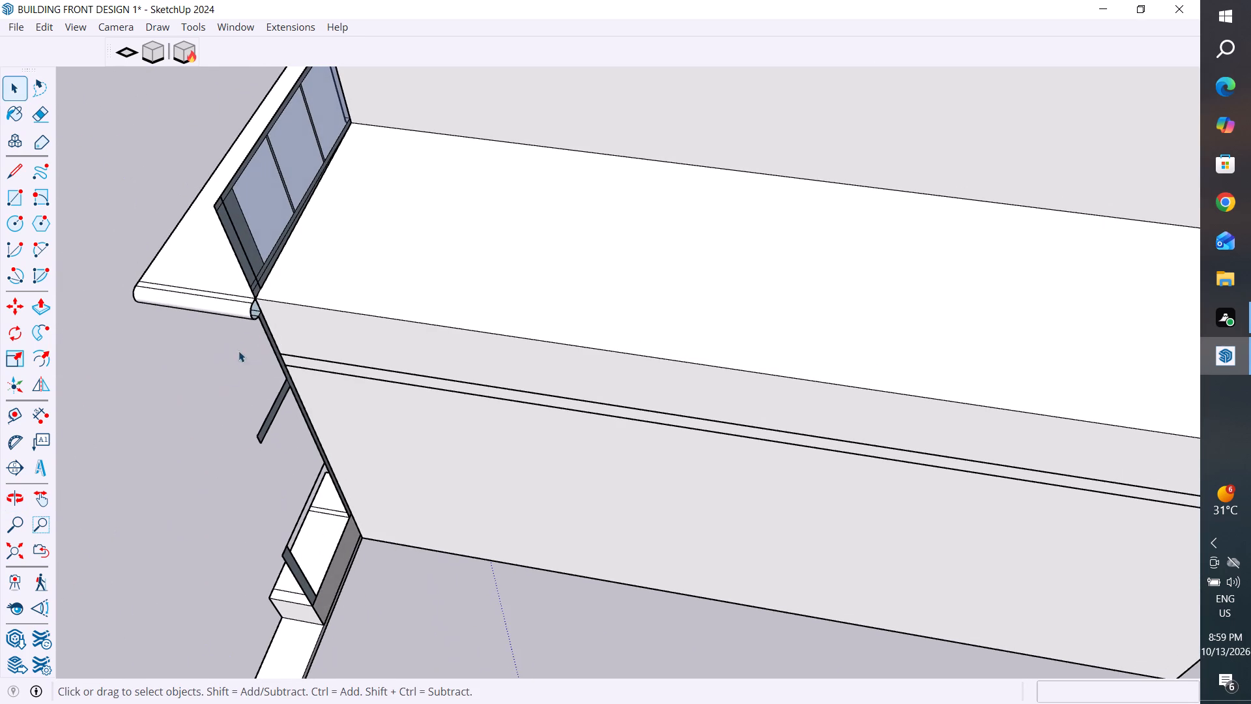
click(249, 315)
scroll(249, 315, up, 5)
right_click(250, 314)
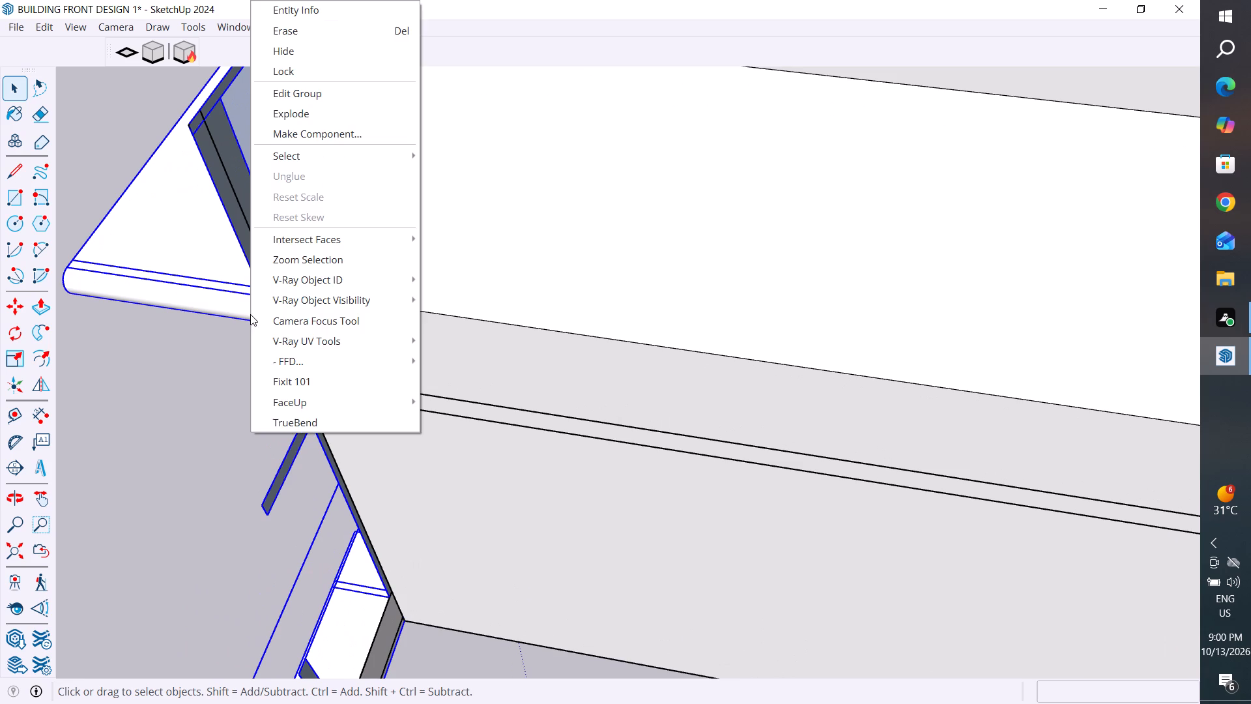
click(324, 109)
click(242, 337)
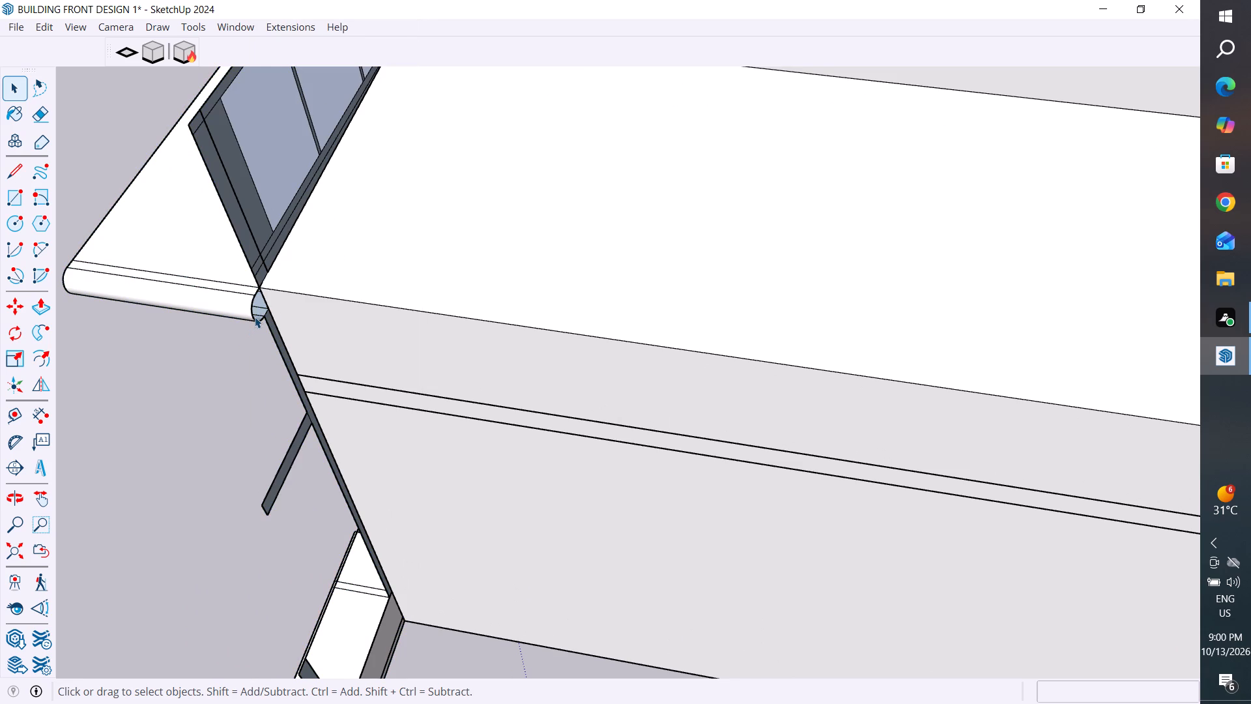
Explode the remaining nested group containing the canopy and entrance front into loose geometry.
click(255, 317)
scroll(255, 317, up, 4)
click(255, 317)
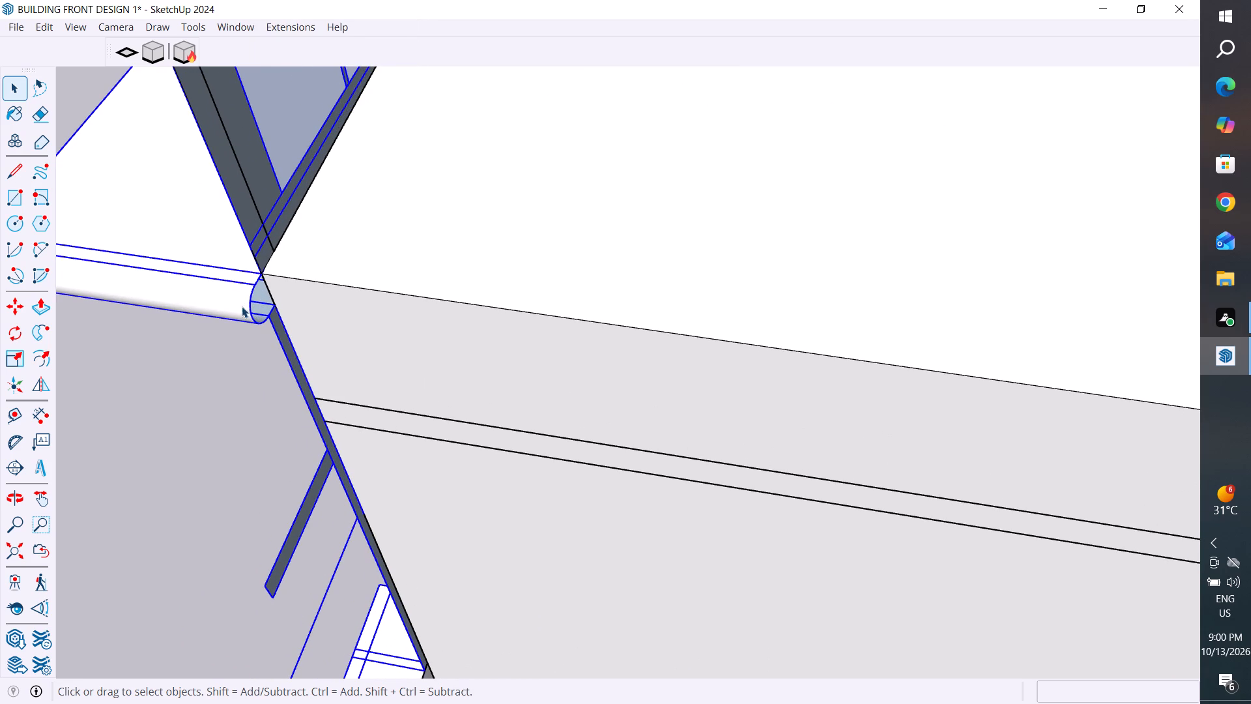
click(242, 306)
click(252, 304)
right_click(250, 299)
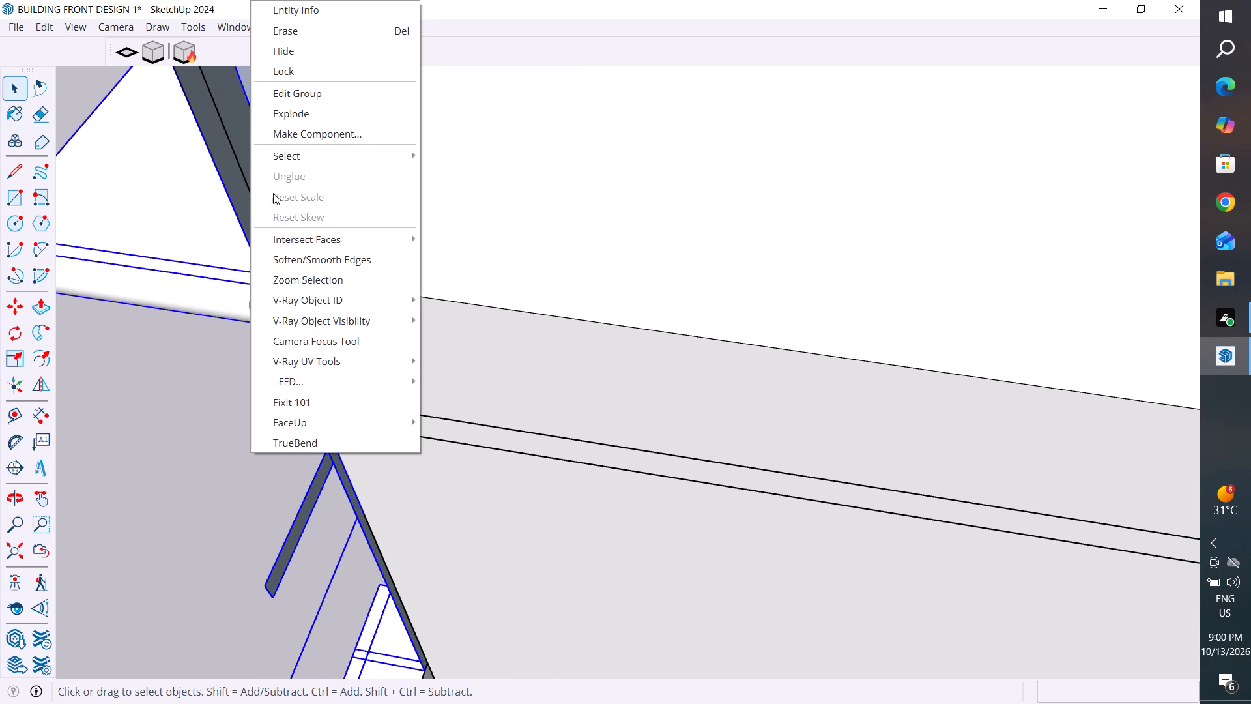
click(295, 113)
click(220, 419)
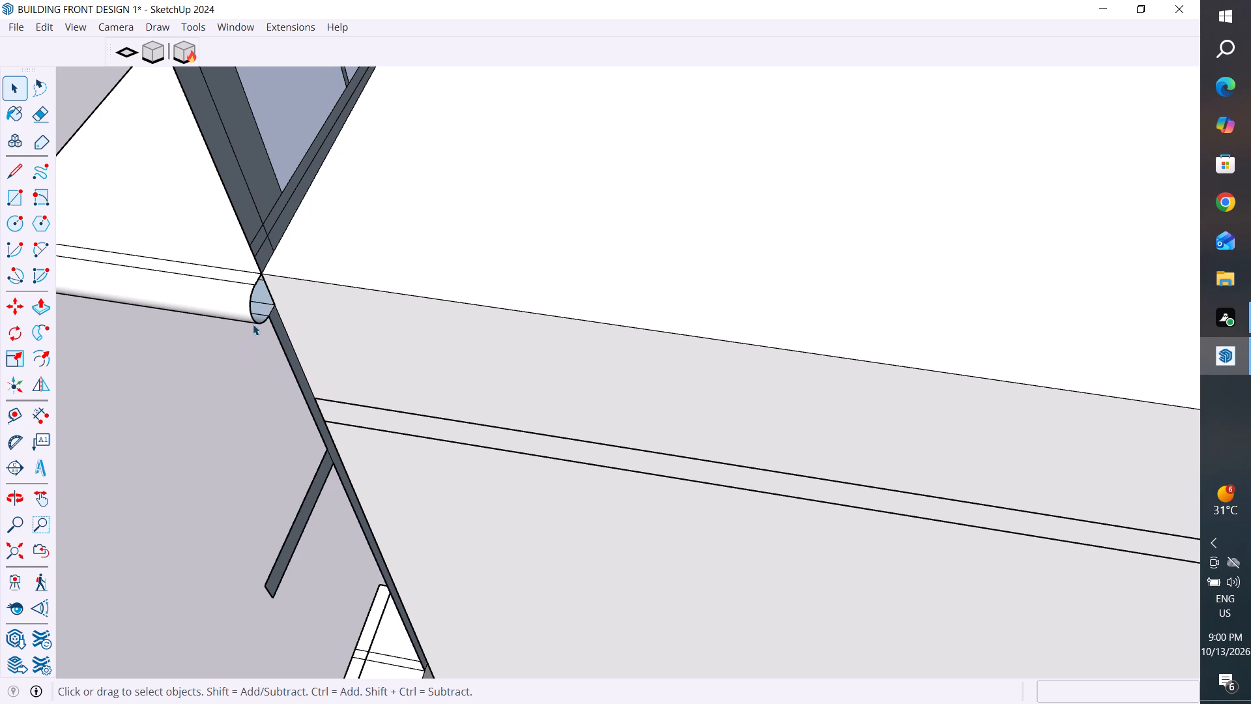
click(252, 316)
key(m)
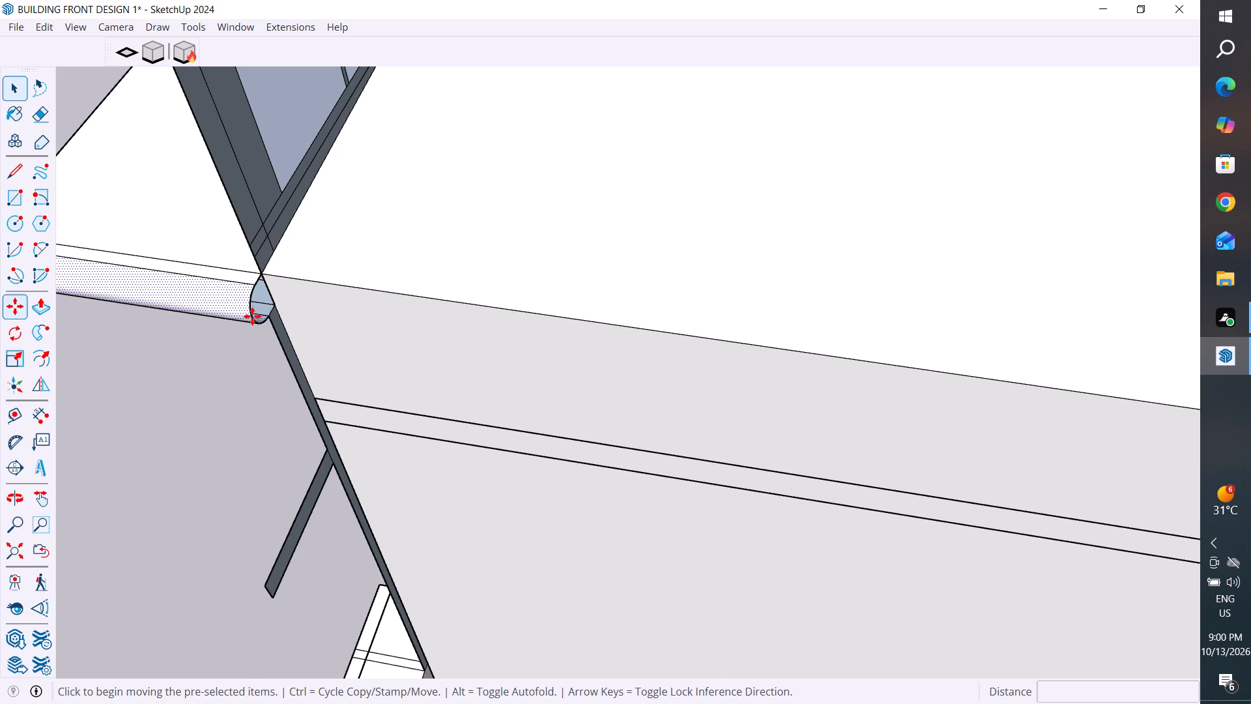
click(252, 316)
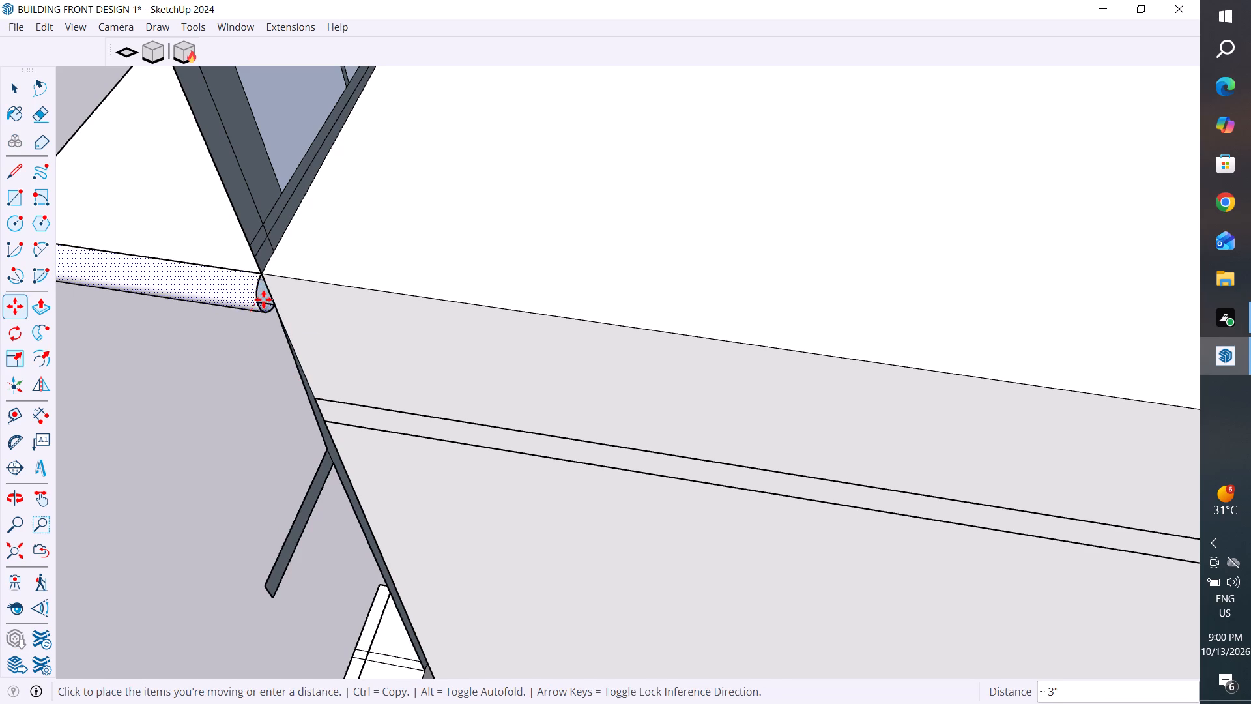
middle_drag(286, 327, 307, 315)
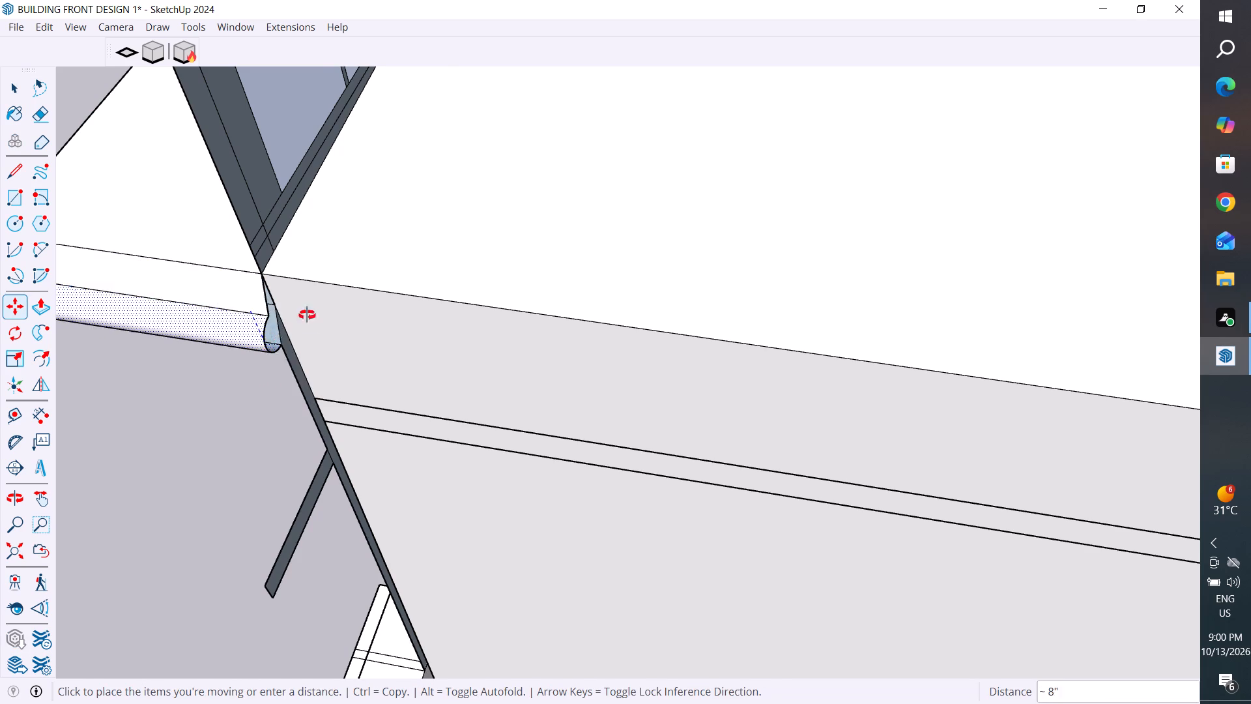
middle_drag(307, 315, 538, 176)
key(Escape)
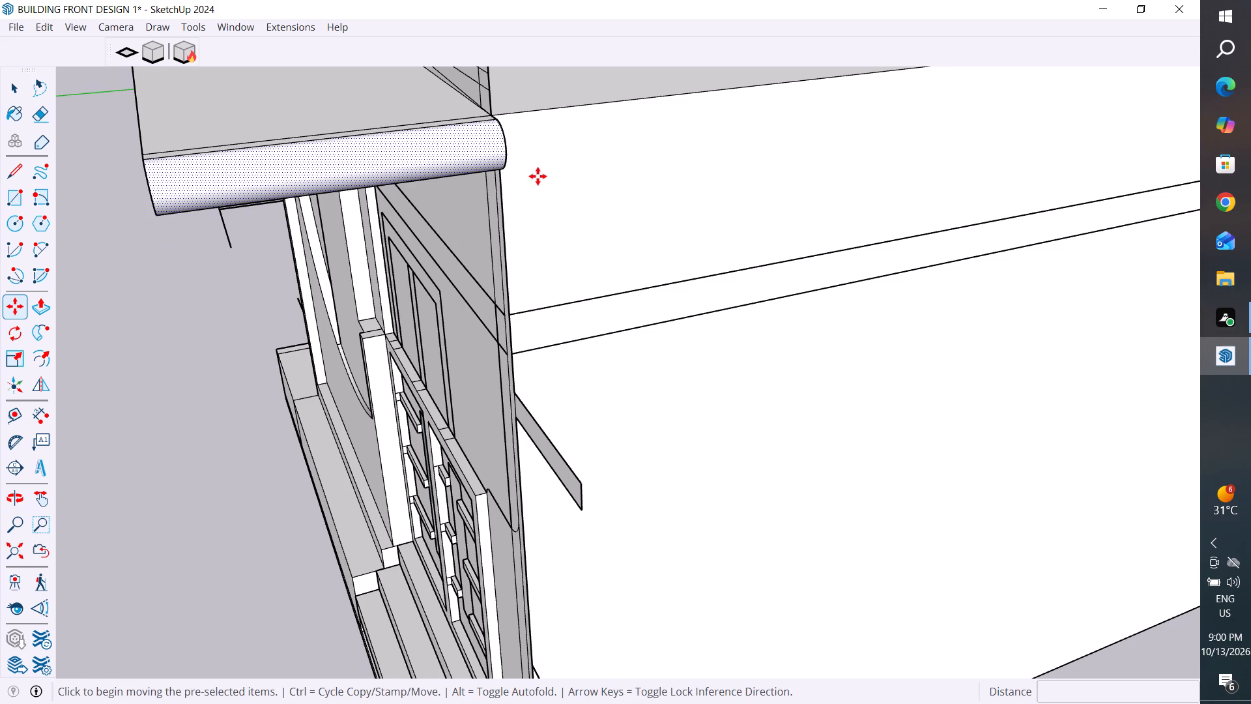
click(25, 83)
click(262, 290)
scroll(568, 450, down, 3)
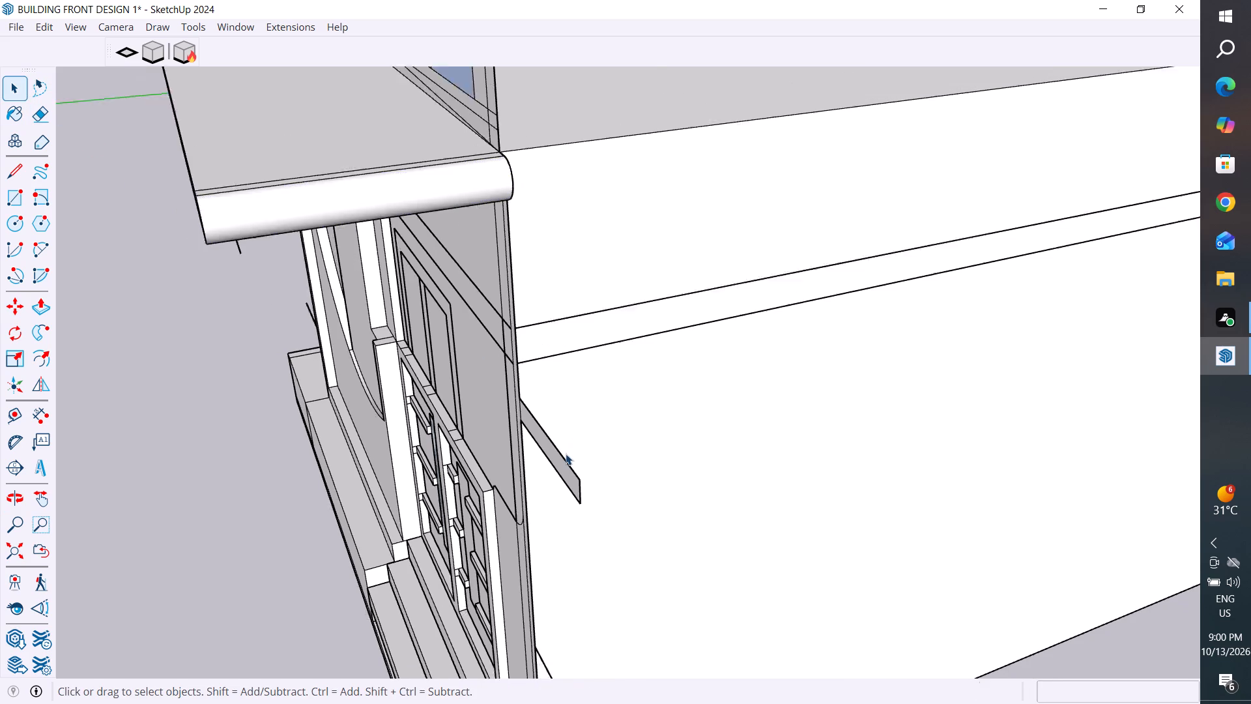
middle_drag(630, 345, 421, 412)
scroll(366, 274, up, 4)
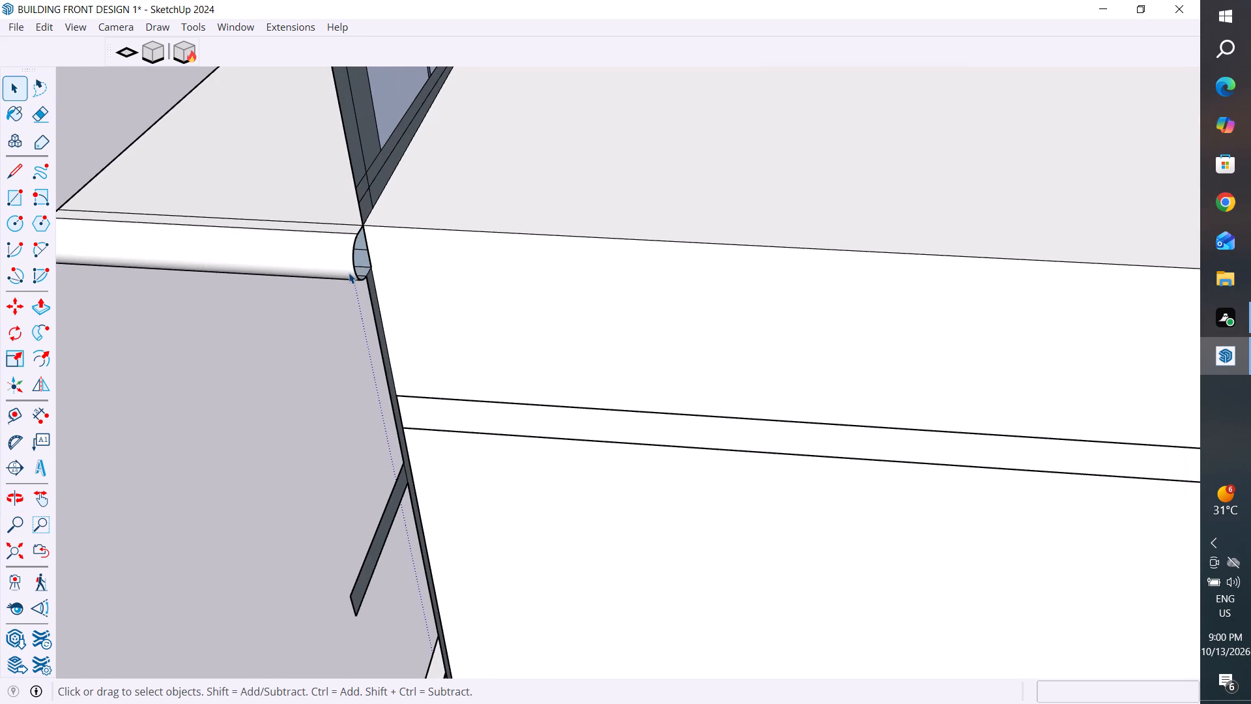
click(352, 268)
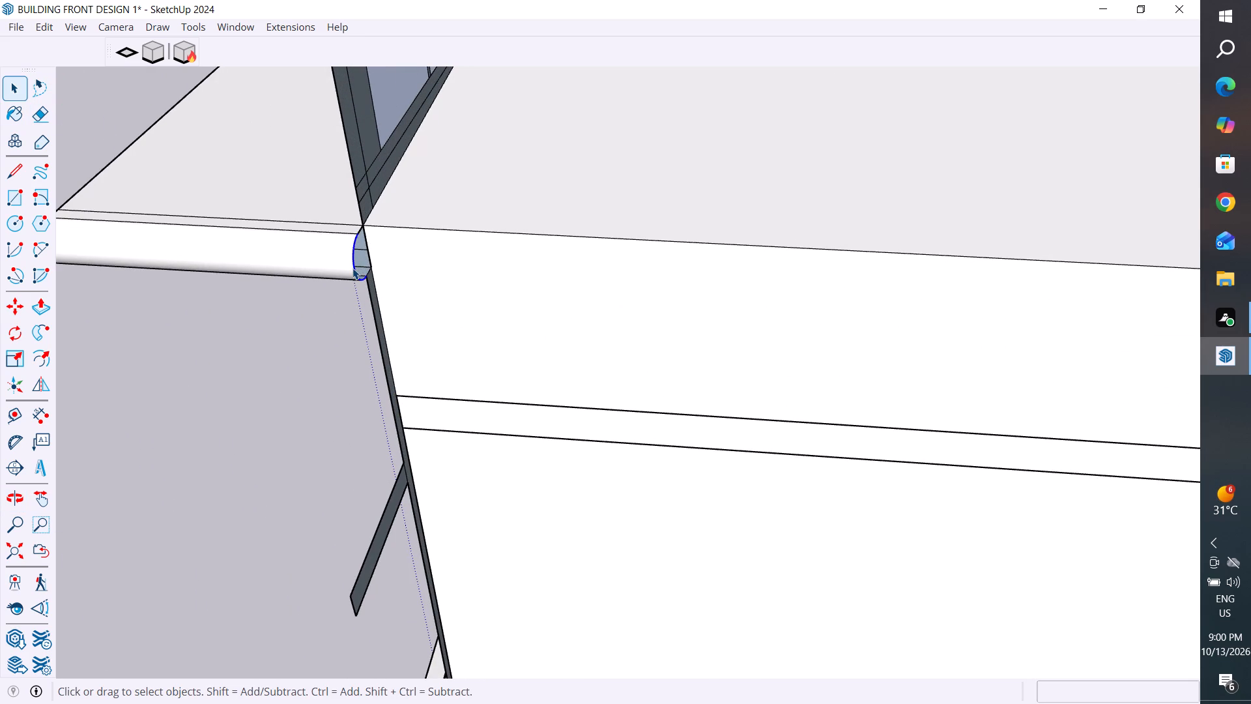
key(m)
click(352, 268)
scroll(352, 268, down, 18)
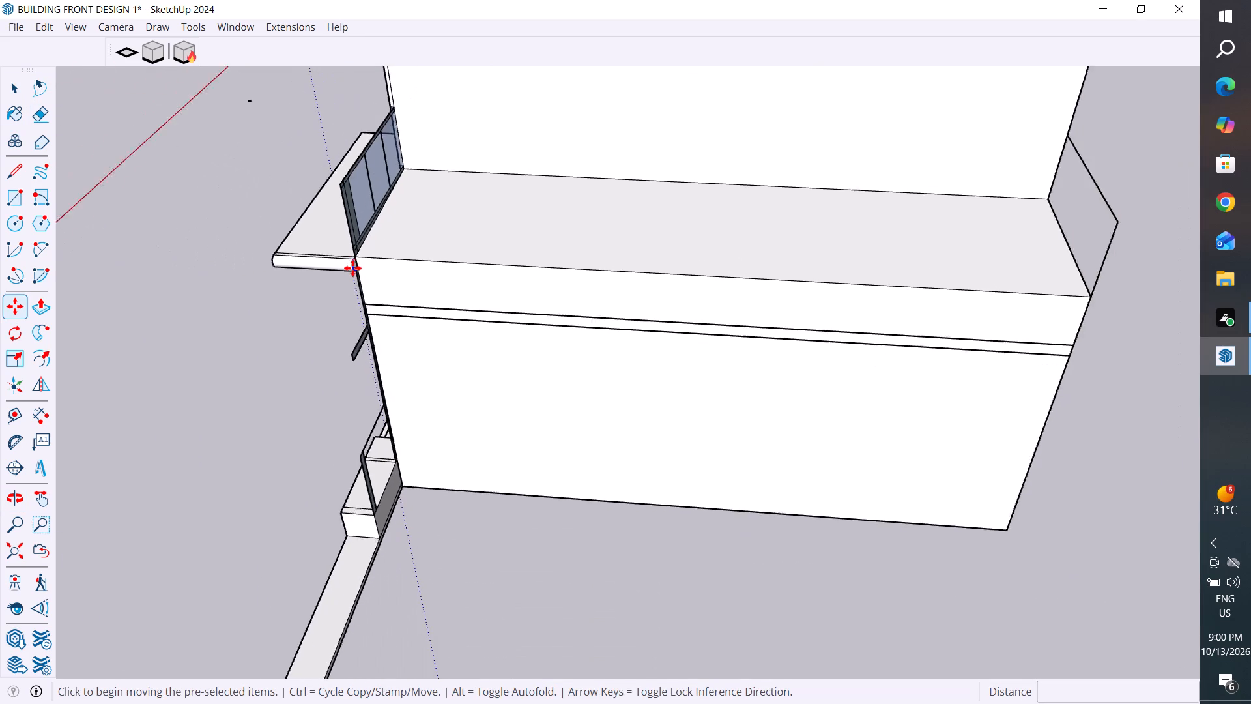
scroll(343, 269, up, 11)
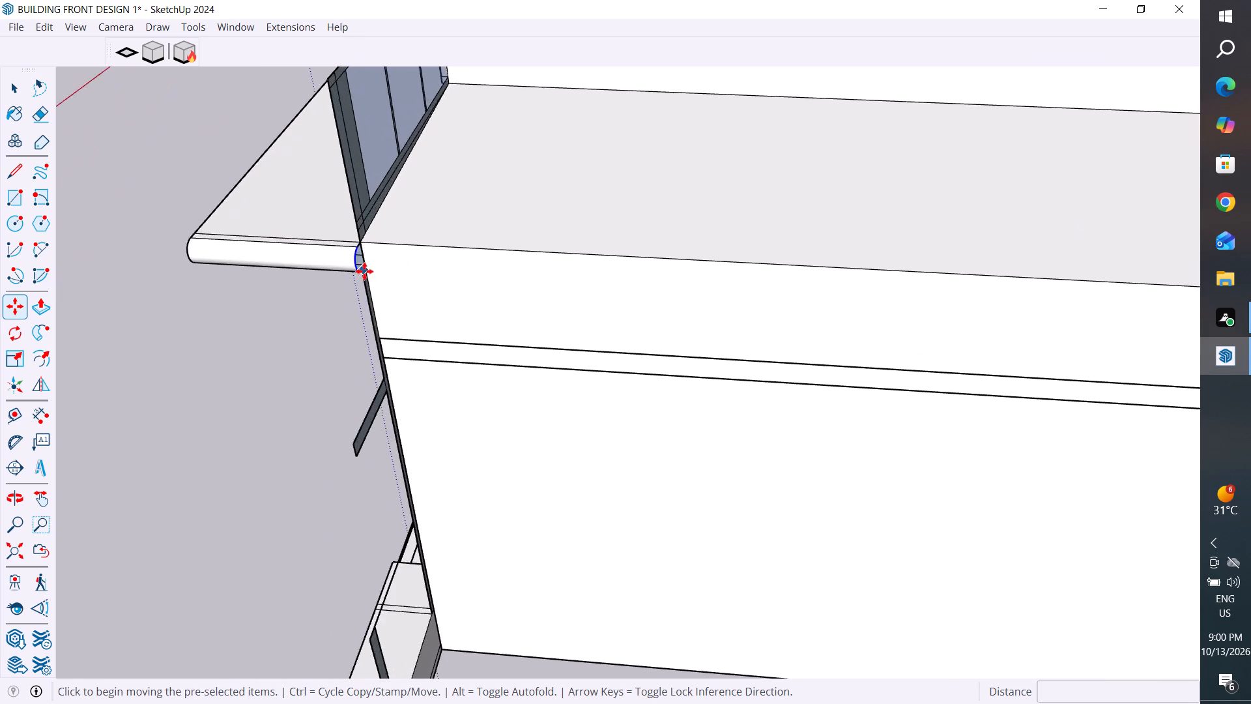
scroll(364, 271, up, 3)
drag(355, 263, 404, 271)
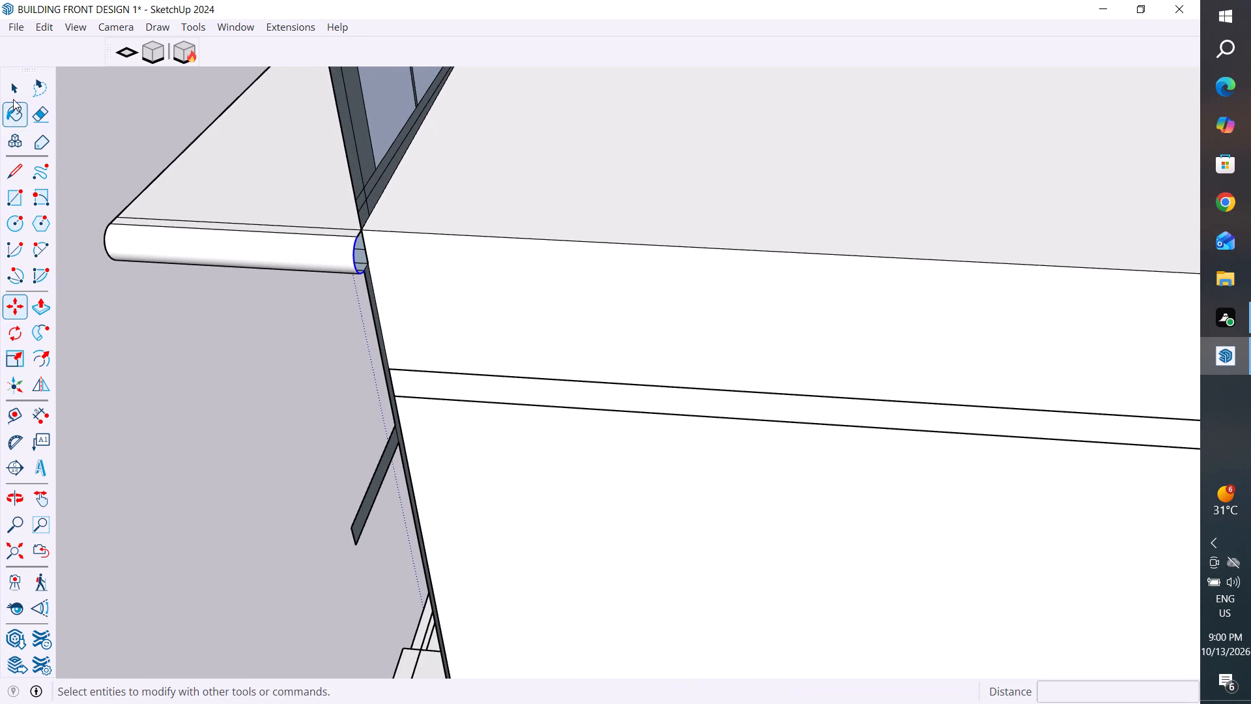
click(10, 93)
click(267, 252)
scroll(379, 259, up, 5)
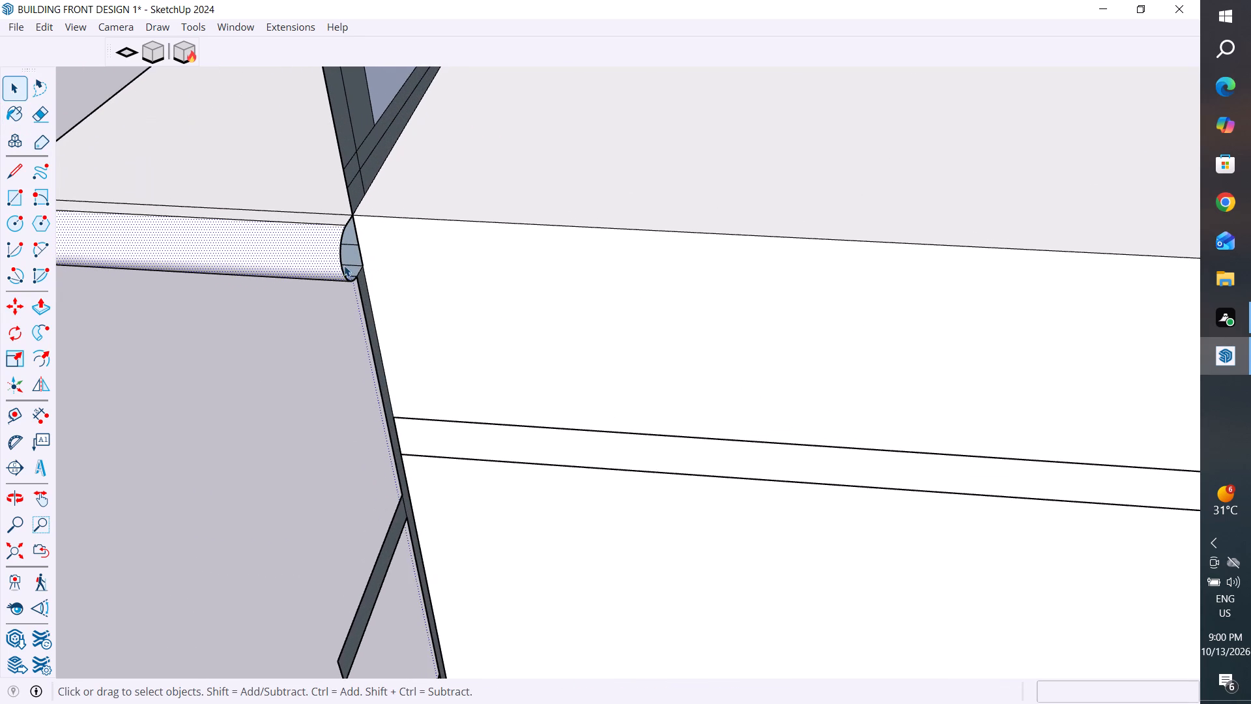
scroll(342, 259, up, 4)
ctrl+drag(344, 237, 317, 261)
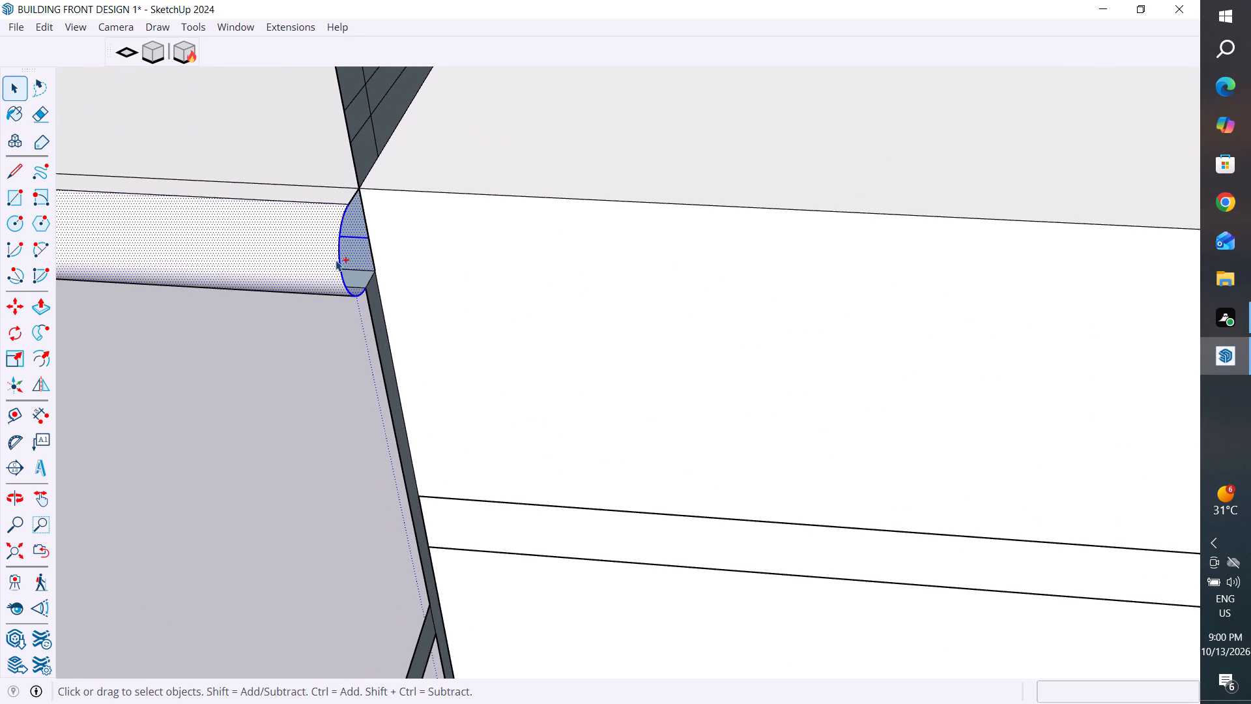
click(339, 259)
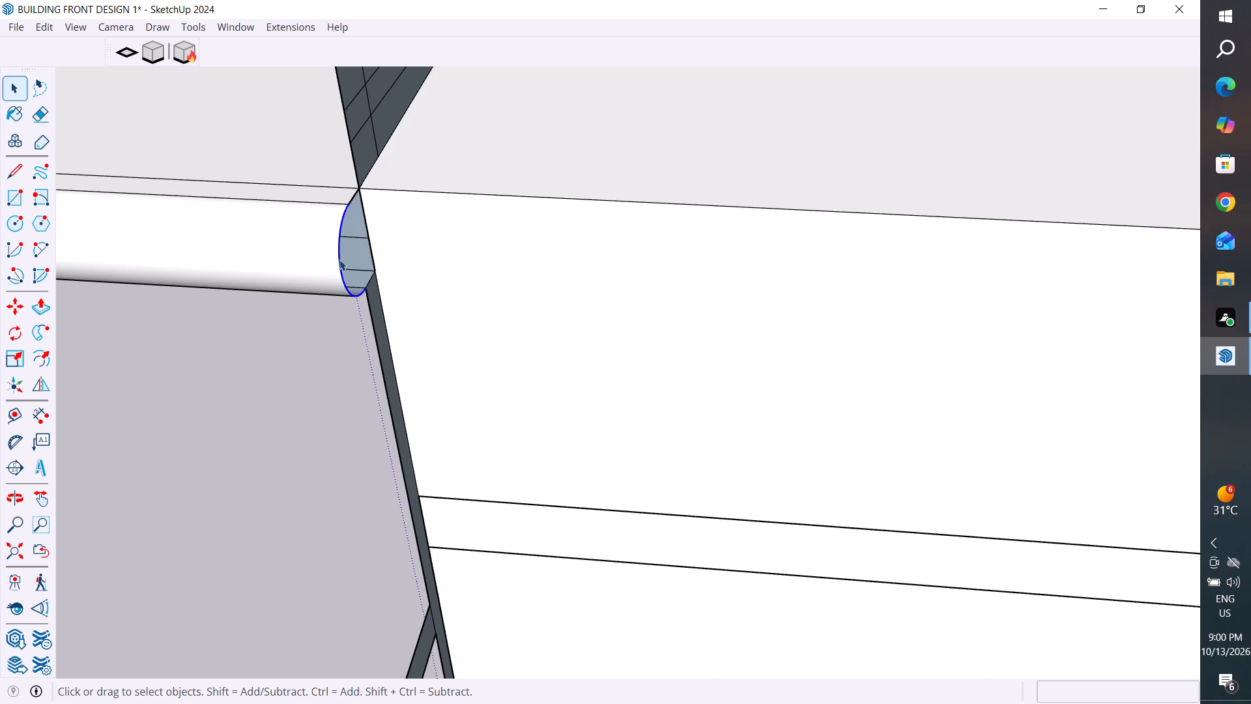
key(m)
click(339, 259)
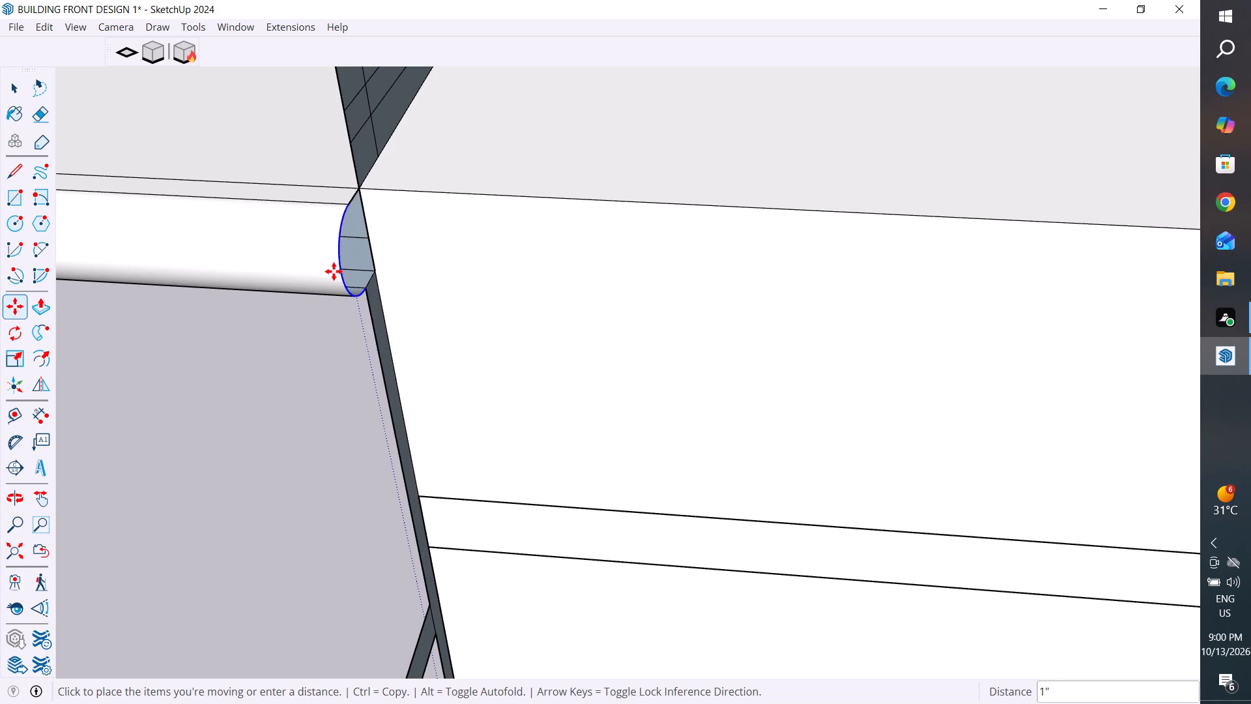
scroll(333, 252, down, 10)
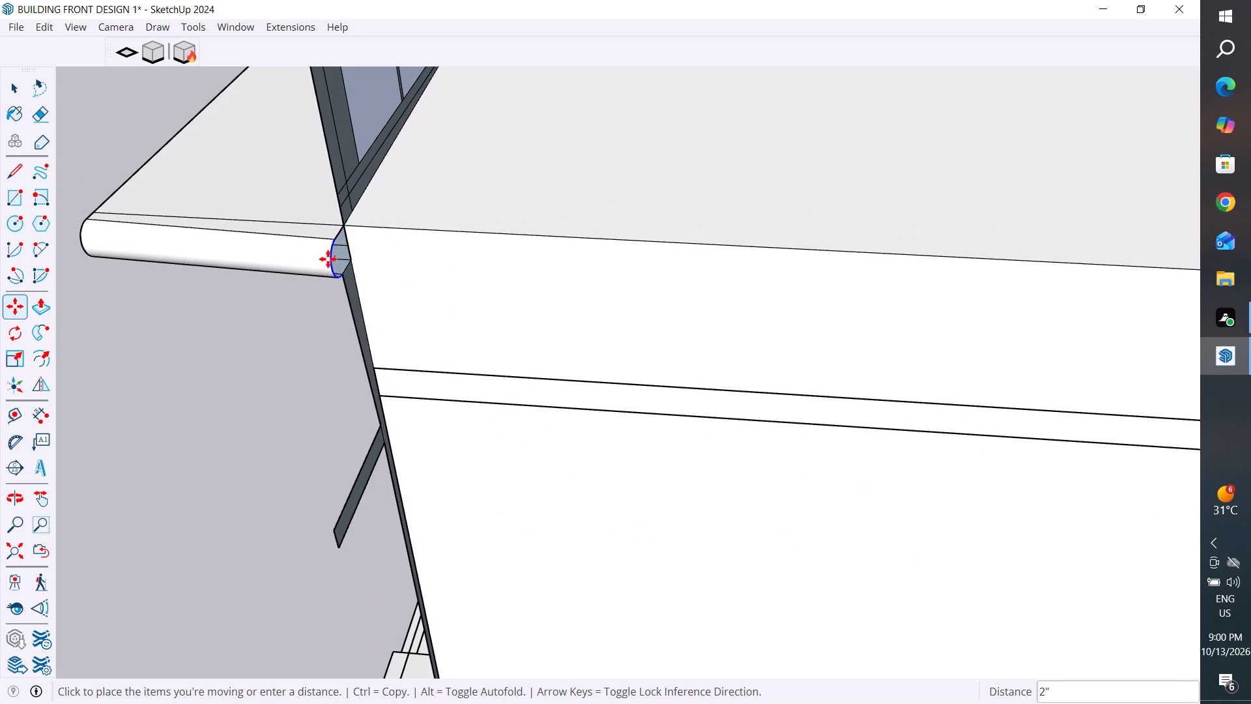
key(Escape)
Draw a 6" by 2" vertical rectangle closing the open end of the canopy's rounded edge against the side wall.
middle_drag(375, 325, 162, 296)
scroll(315, 245, up, 2)
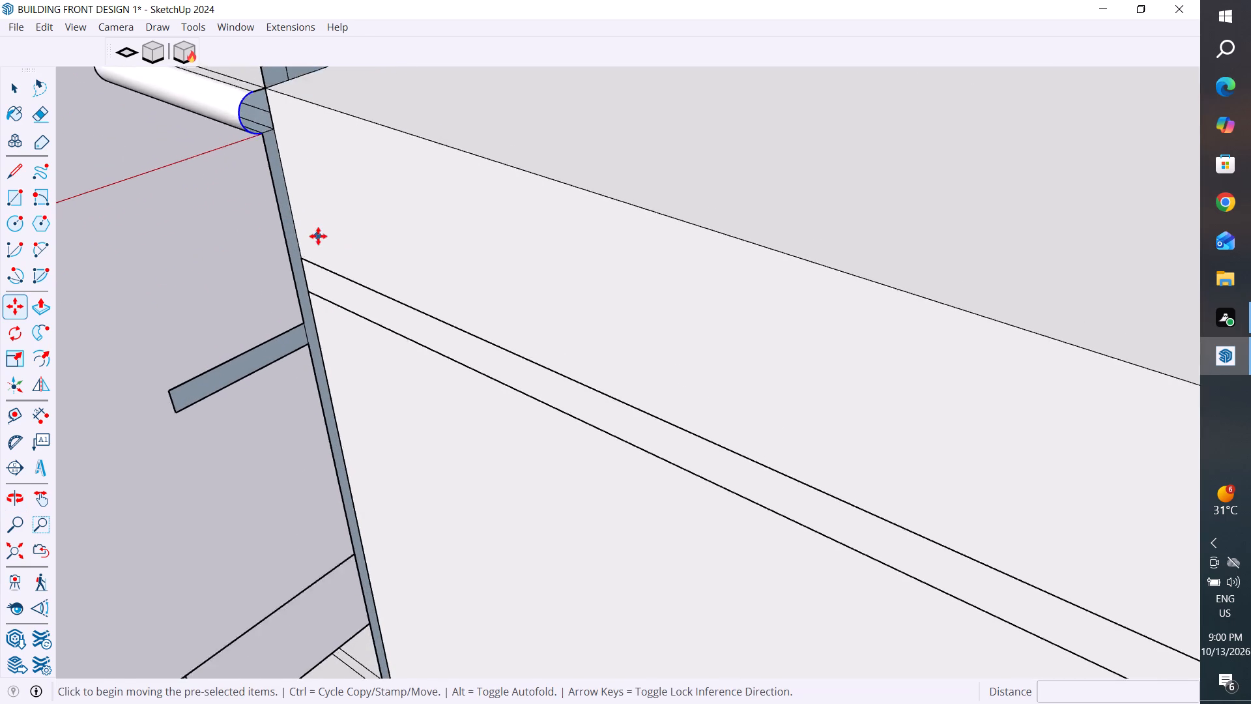
scroll(318, 236, up, 1)
click(22, 83)
click(284, 209)
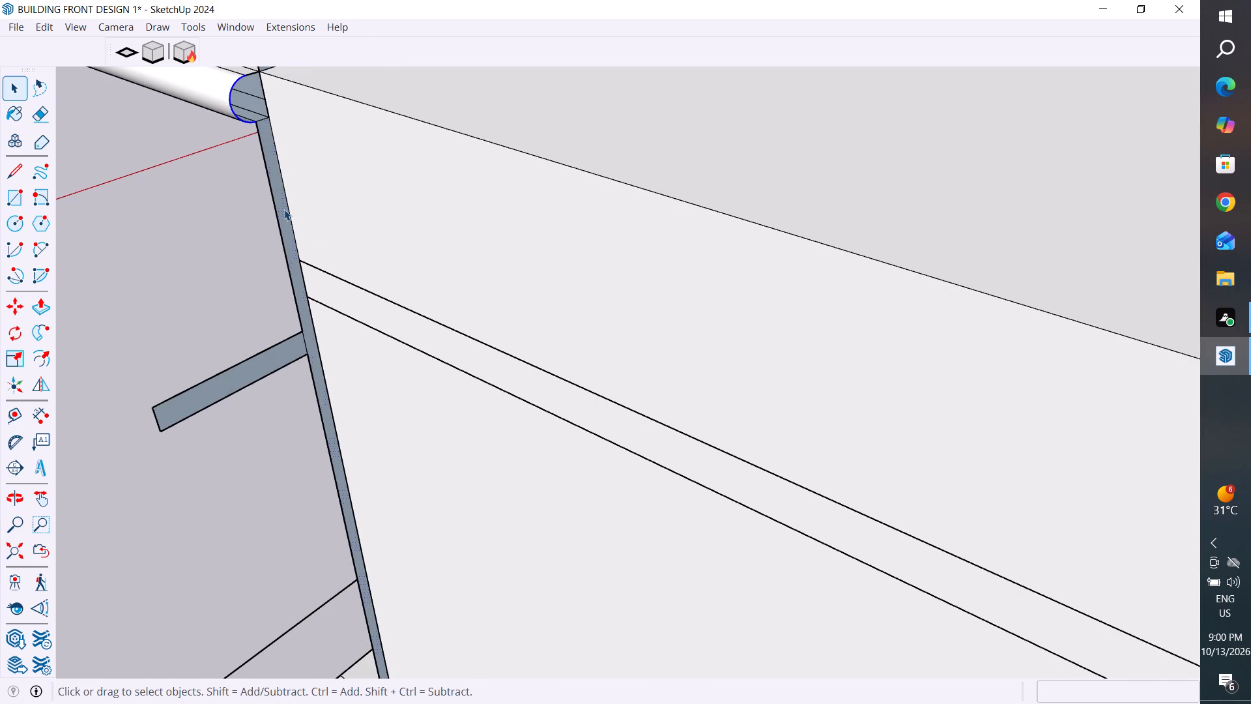
scroll(244, 85, up, 1)
scroll(272, 212, down, 7)
scroll(274, 127, up, 6)
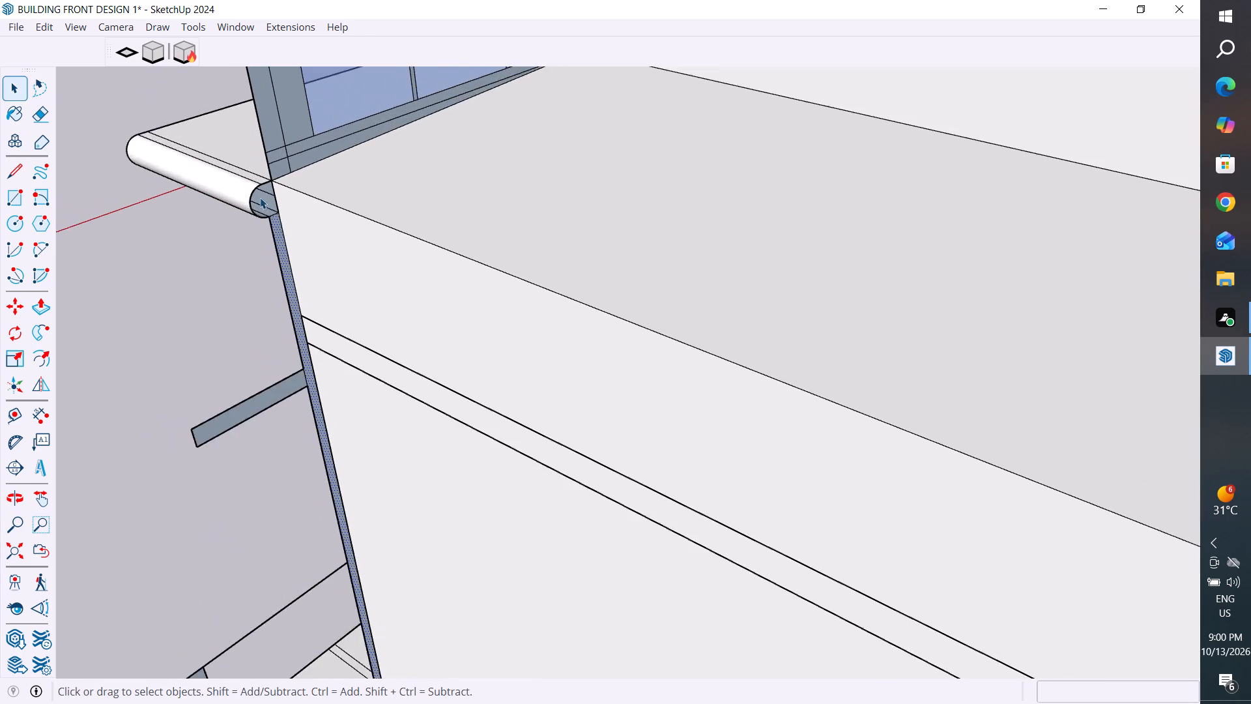
scroll(260, 198, up, 9)
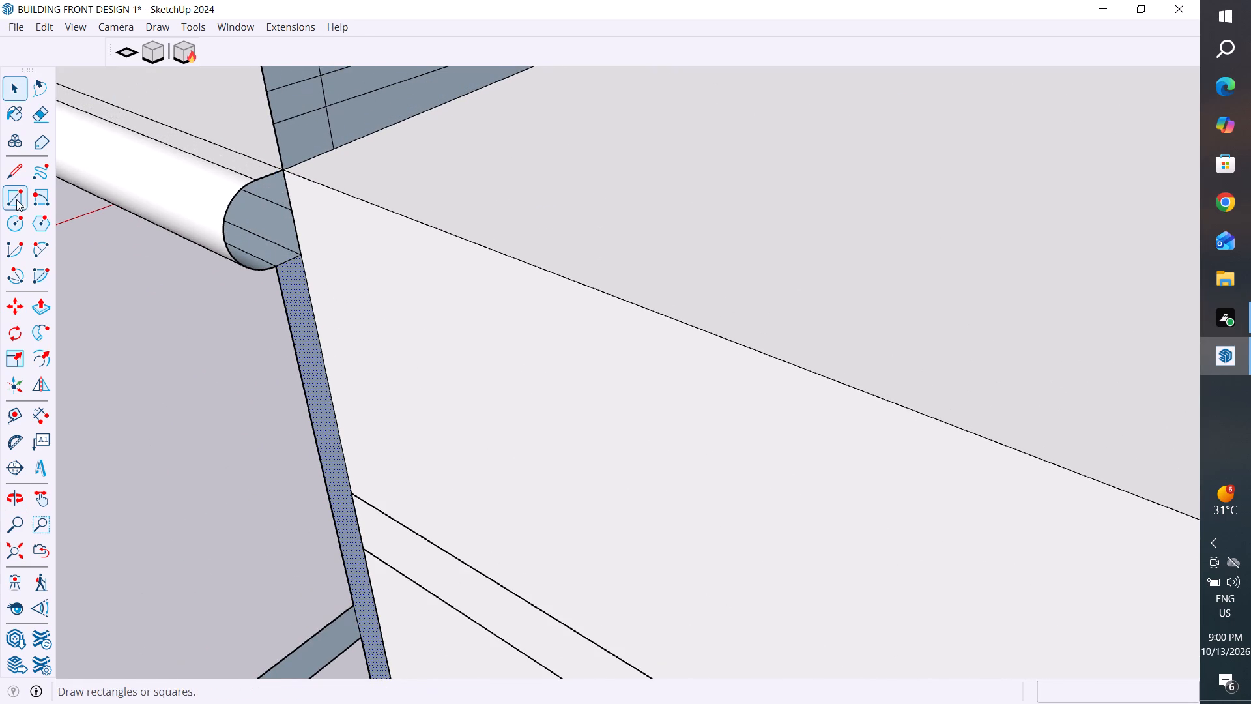
click(19, 196)
click(301, 256)
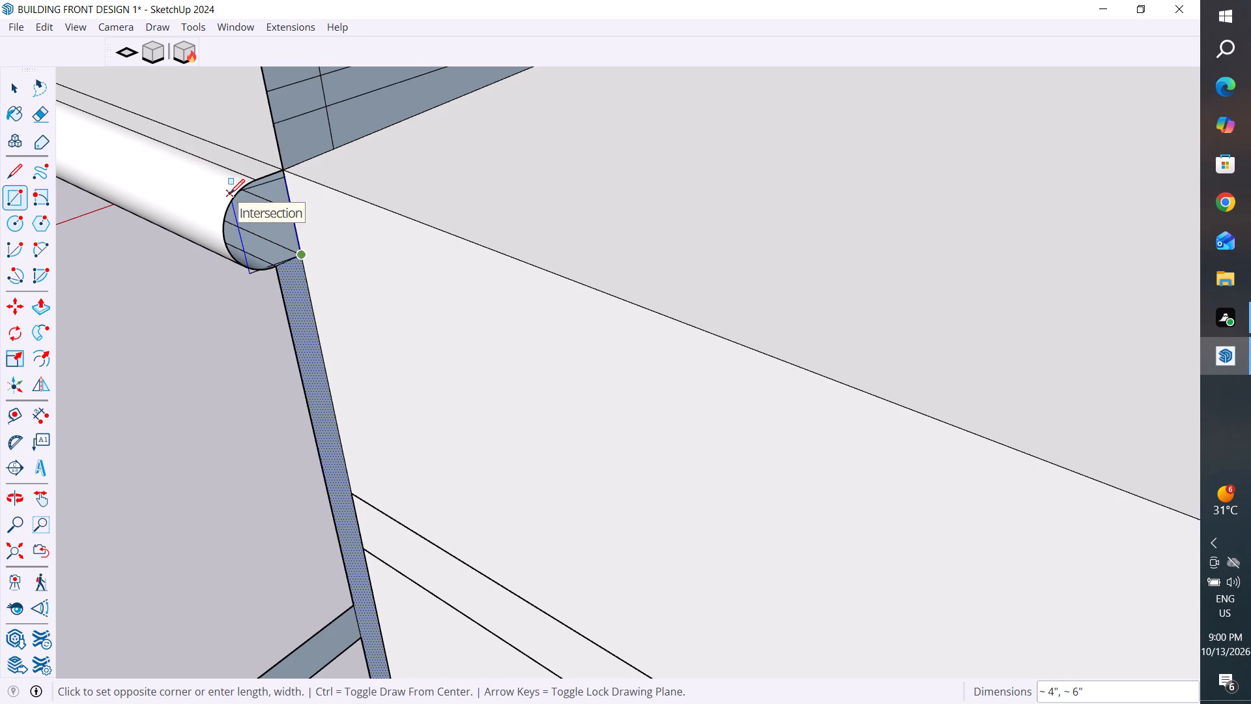
scroll(230, 194, up, 12)
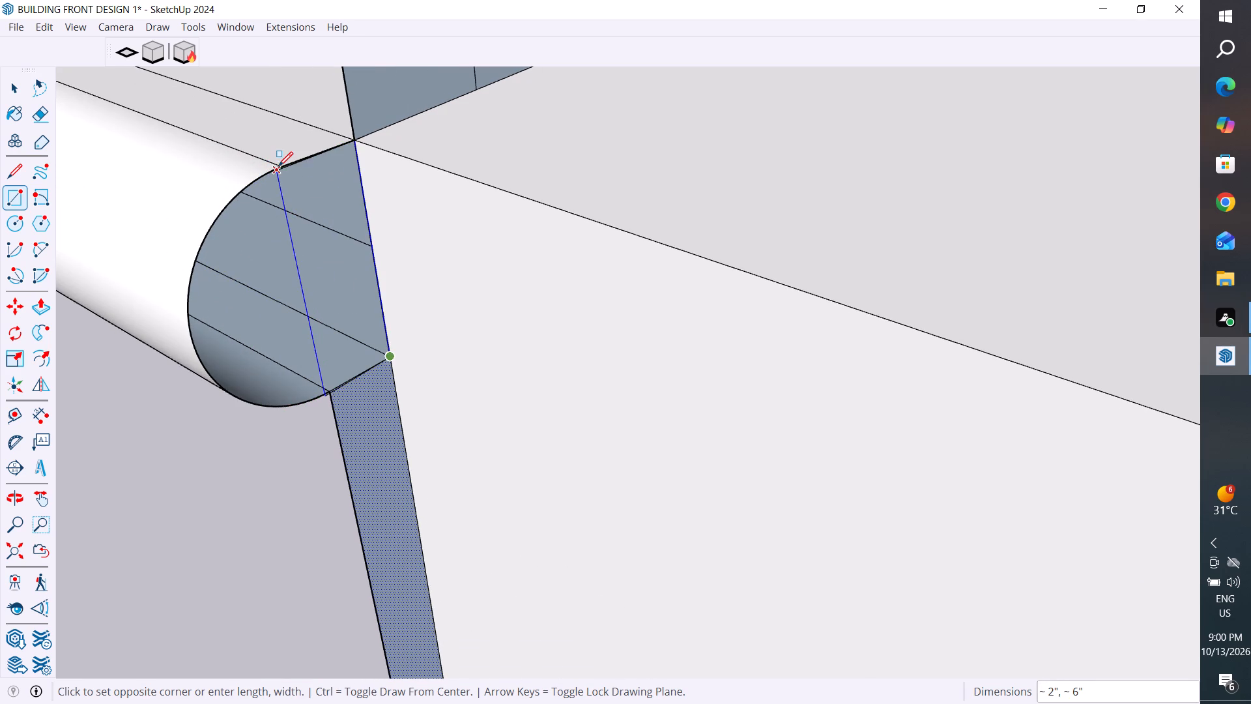
scroll(280, 166, up, 11)
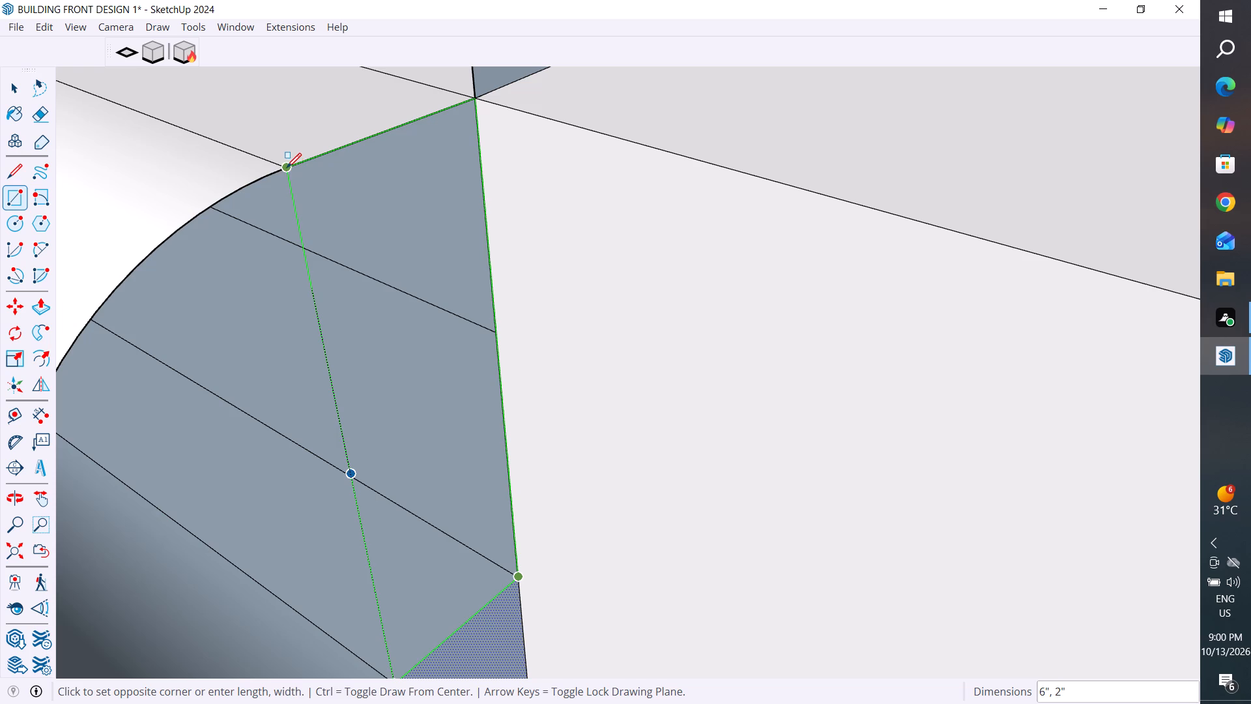
click(287, 168)
Delete the vertical line dividing the canopy's new end face, leaving one continuous rounded face.
scroll(287, 168, down, 18)
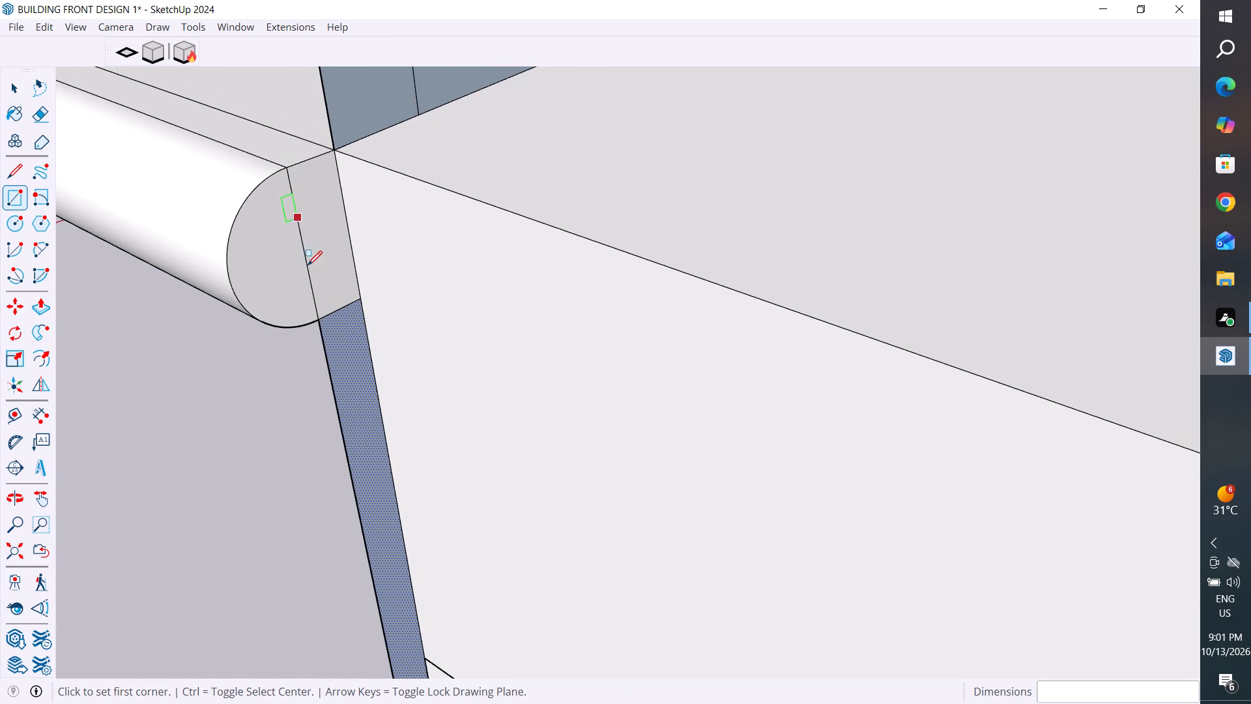
click(21, 87)
click(366, 366)
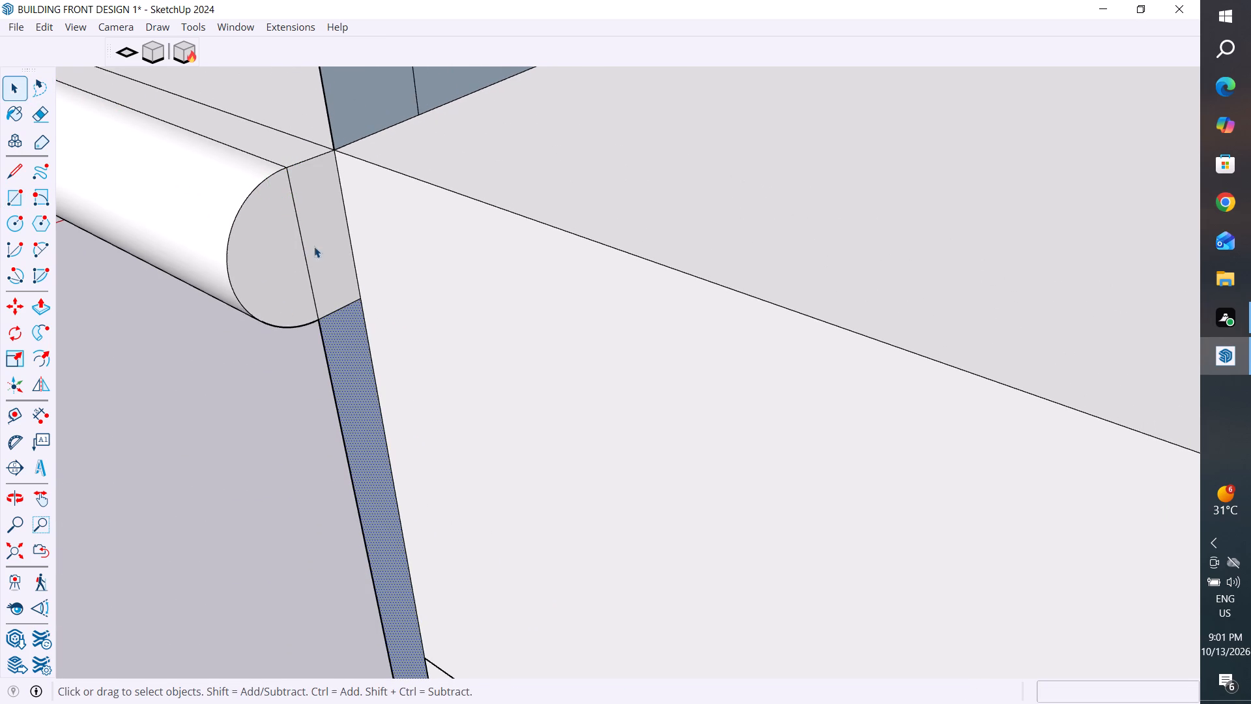
click(302, 241)
key(Delete)
scroll(302, 241, down, 4)
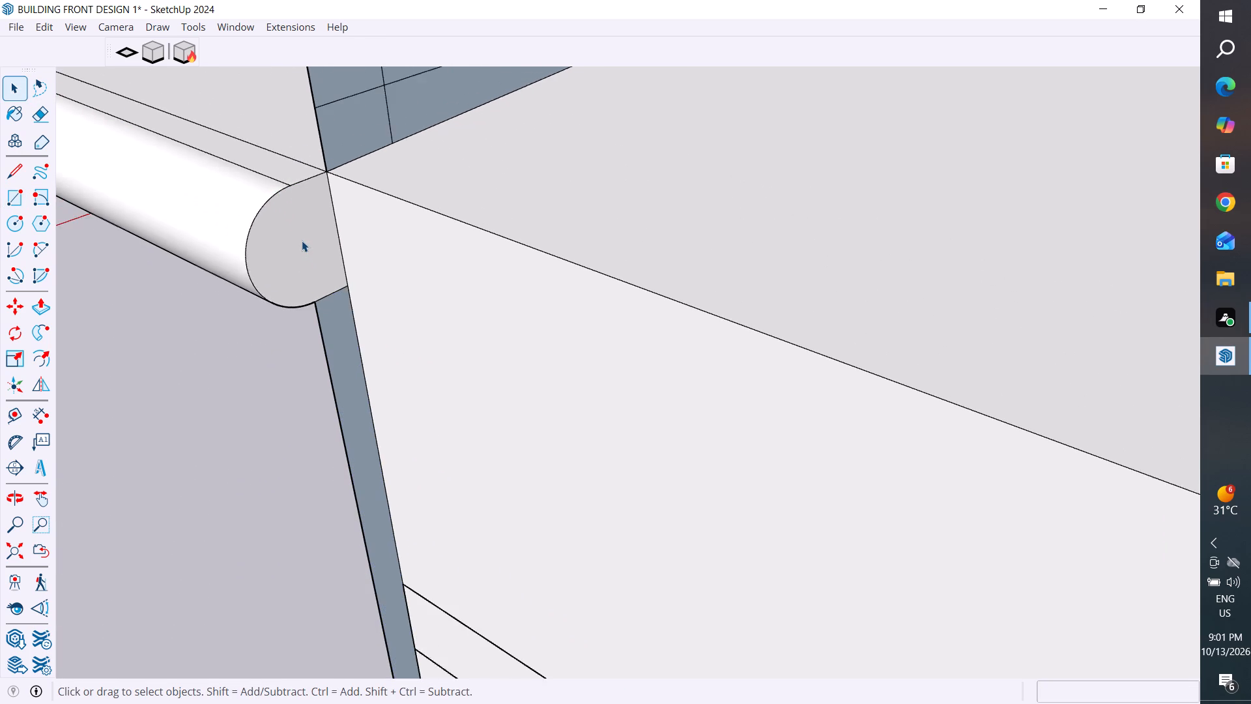
Push/Pull the canopy's rounded end face 336" along the side wall to the building's rear corner.
scroll(302, 241, down, 2)
click(302, 241)
scroll(302, 241, down, 18)
middle_drag(343, 329, 490, 314)
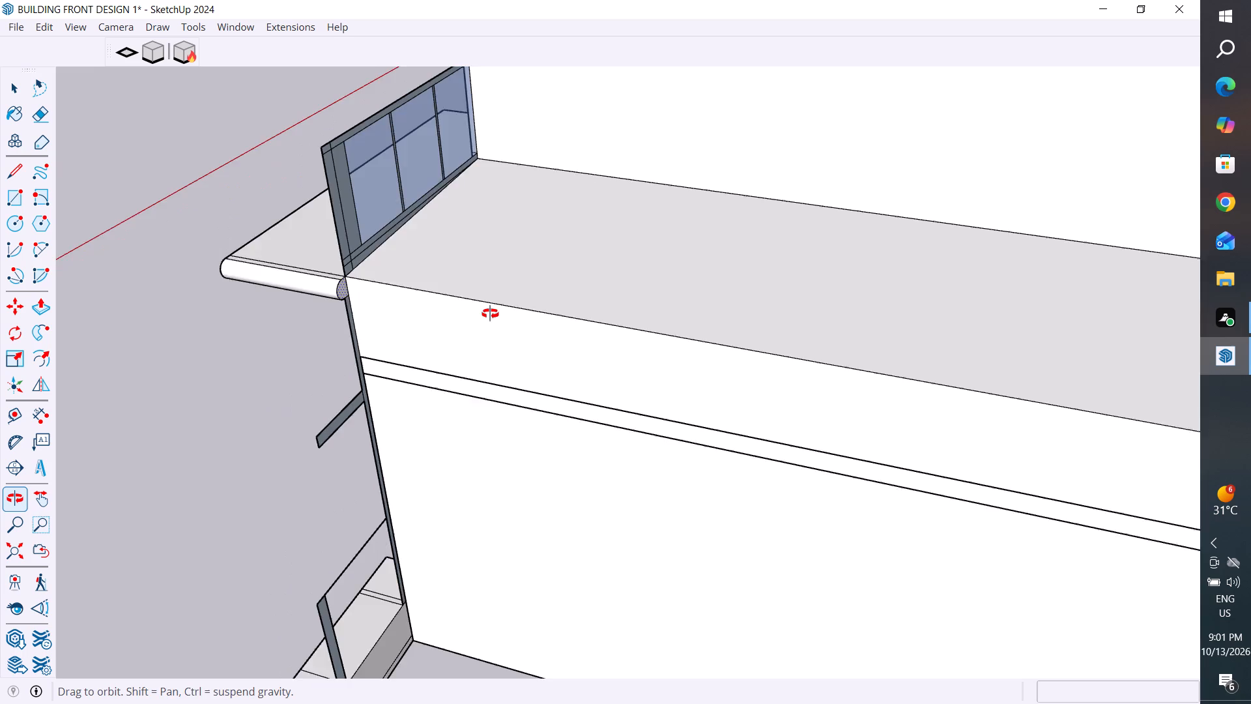
middle_drag(490, 314, 483, 230)
scroll(483, 230, down, 10)
scroll(898, 292, up, 3)
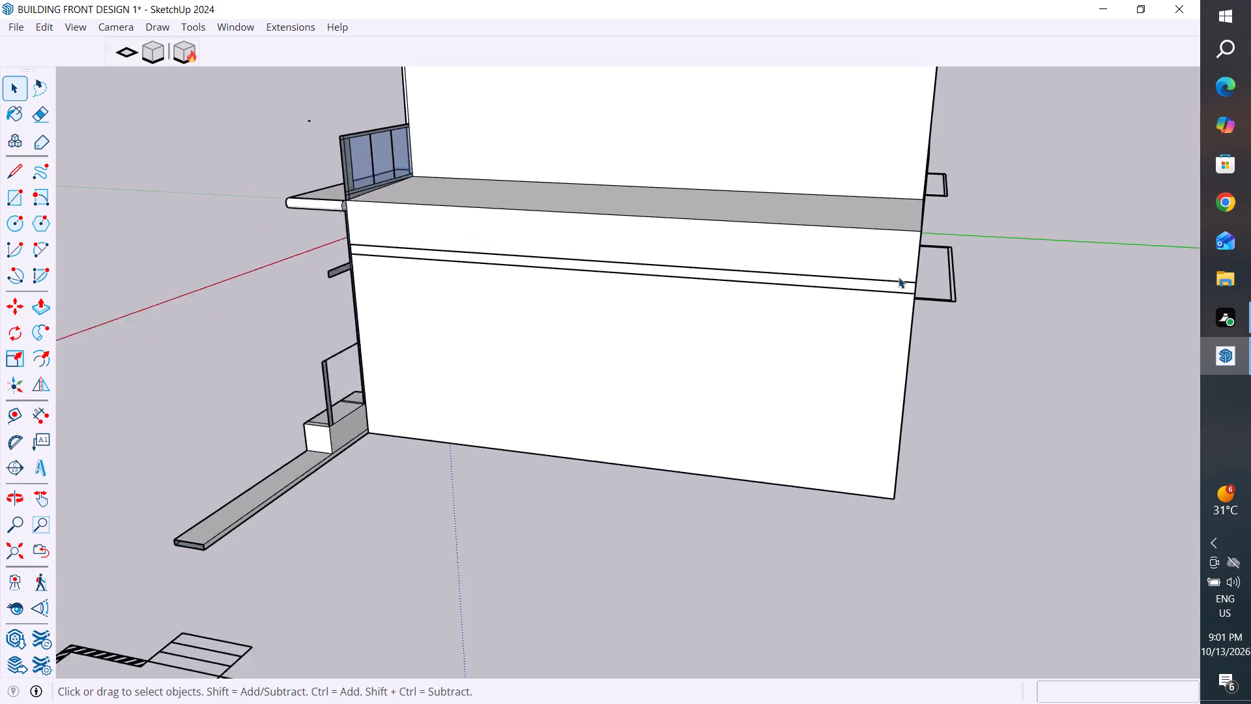
scroll(899, 277, up, 1)
scroll(1048, 245, up, 2)
scroll(1036, 361, down, 5)
scroll(475, 287, up, 4)
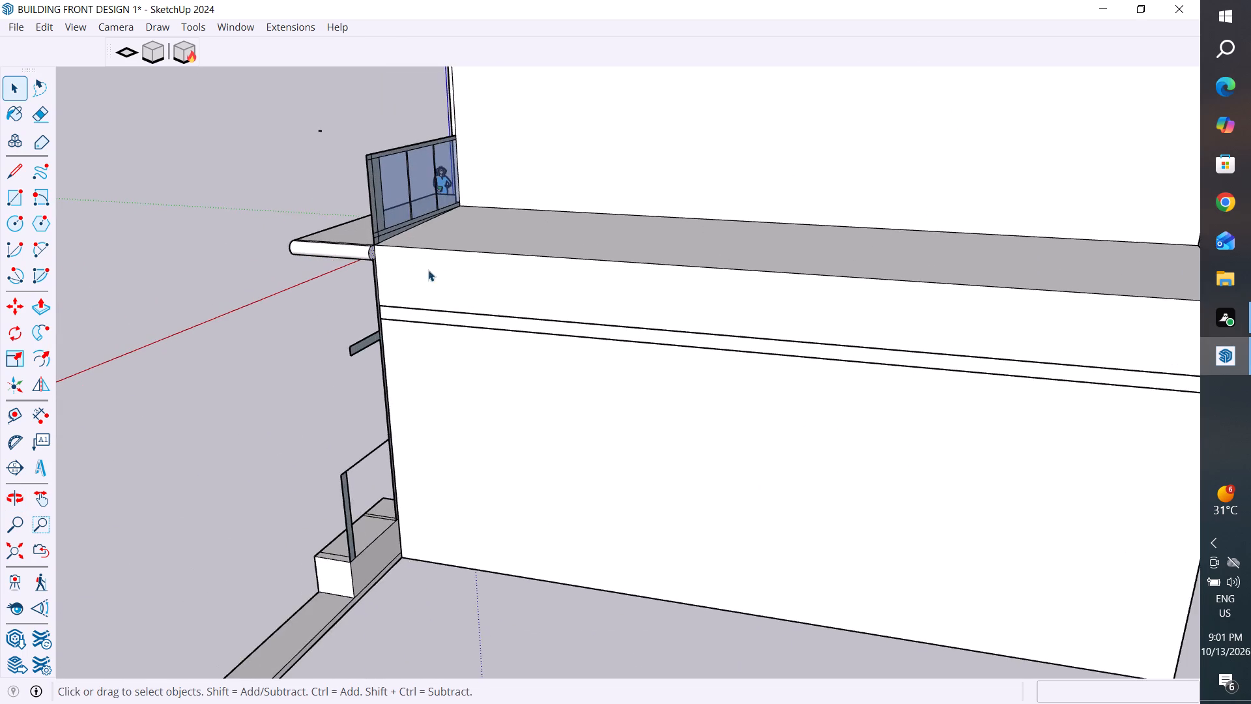
scroll(428, 270, up, 9)
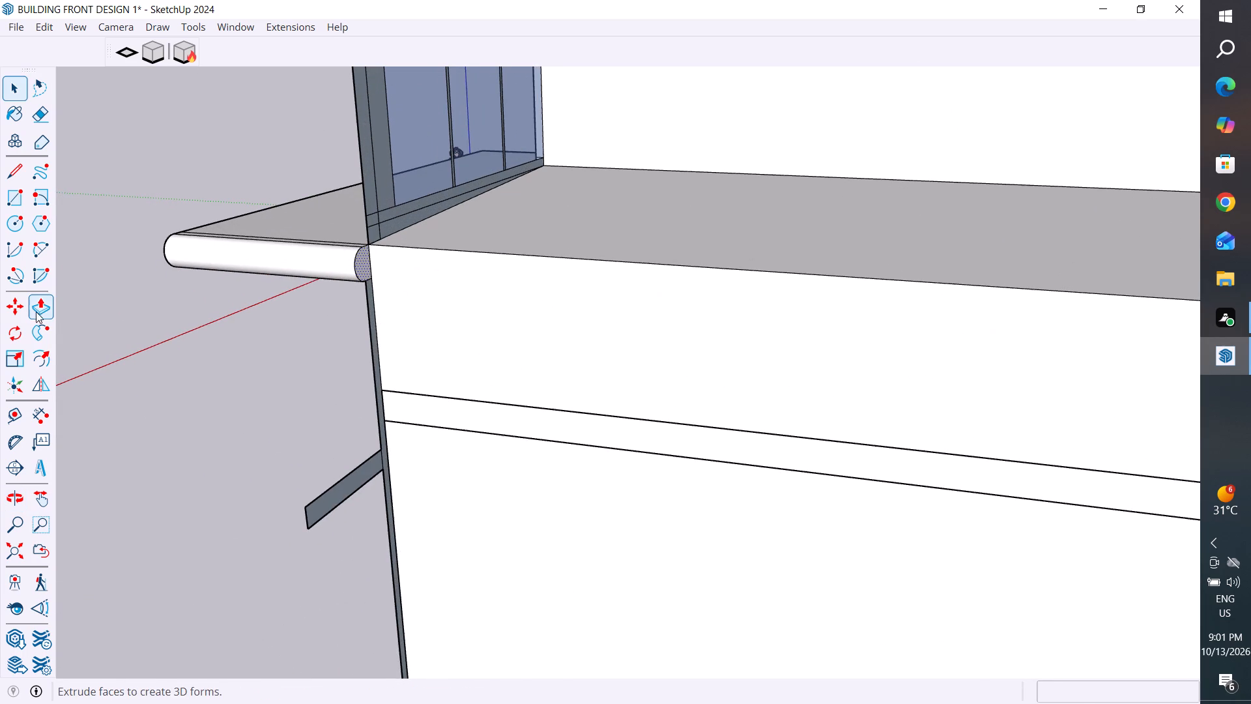
click(37, 304)
click(367, 258)
scroll(367, 258, down, 6)
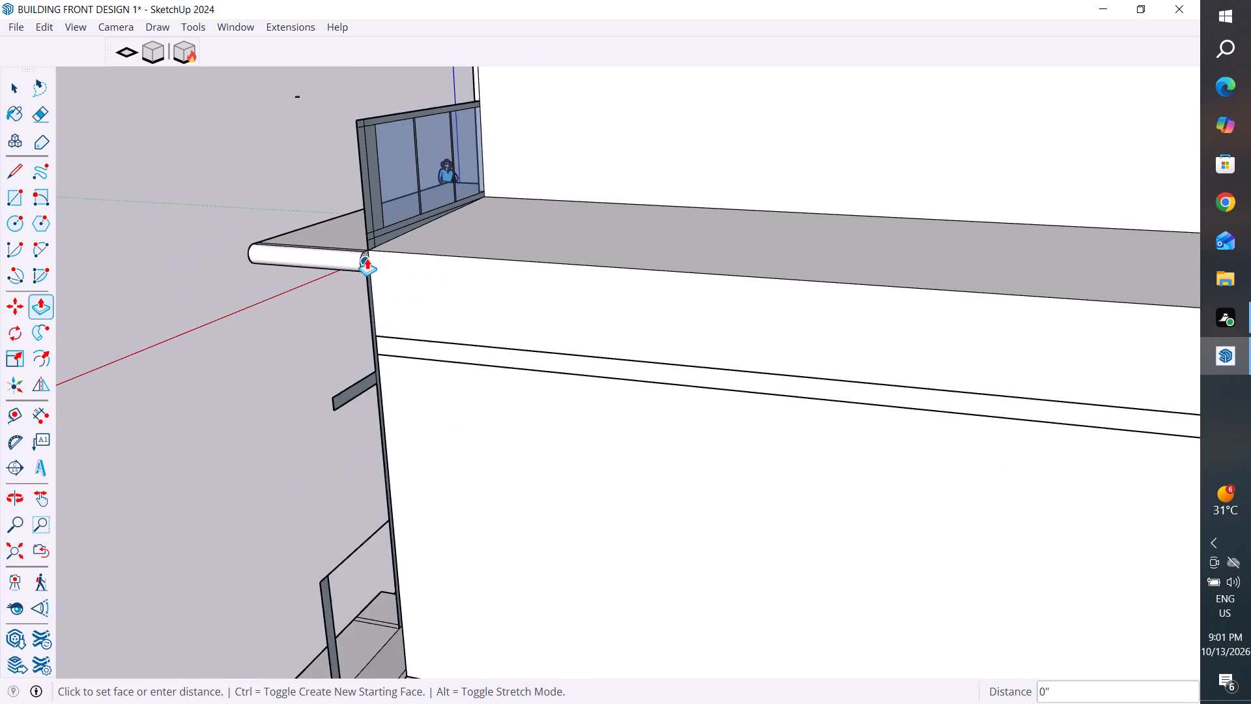
scroll(367, 258, down, 4)
scroll(773, 274, down, 6)
middle_drag(1039, 304, 749, 119)
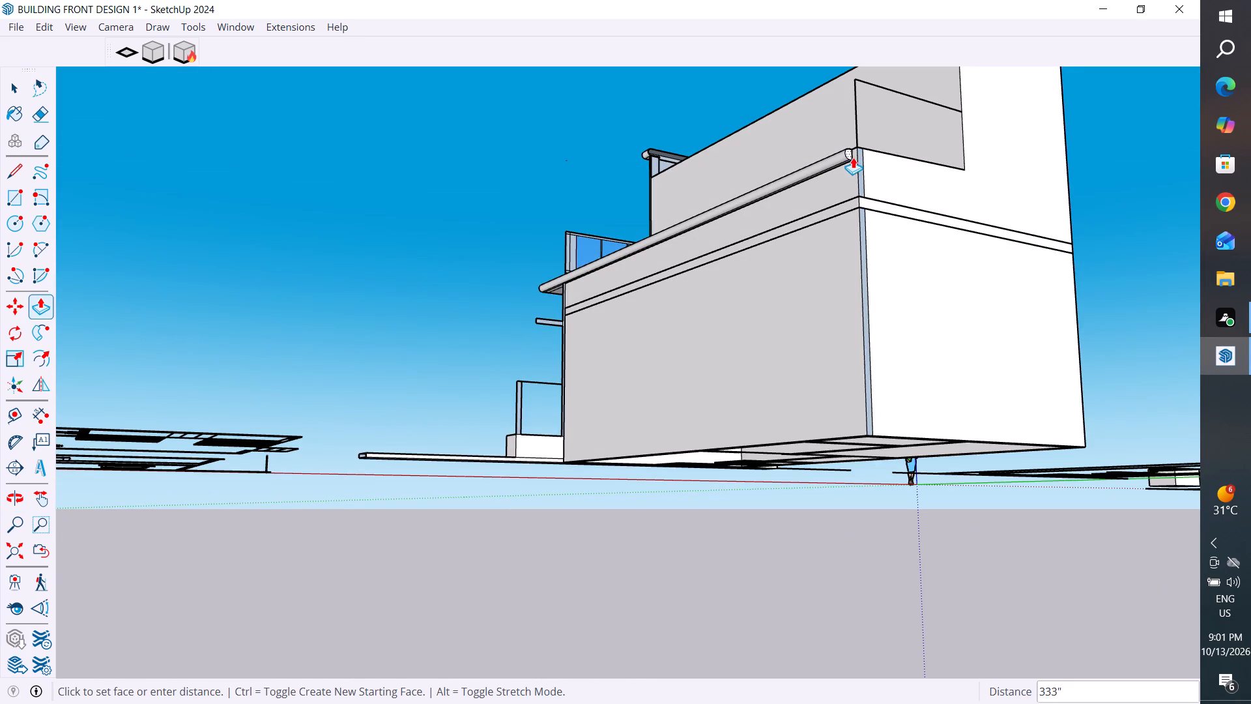
click(859, 169)
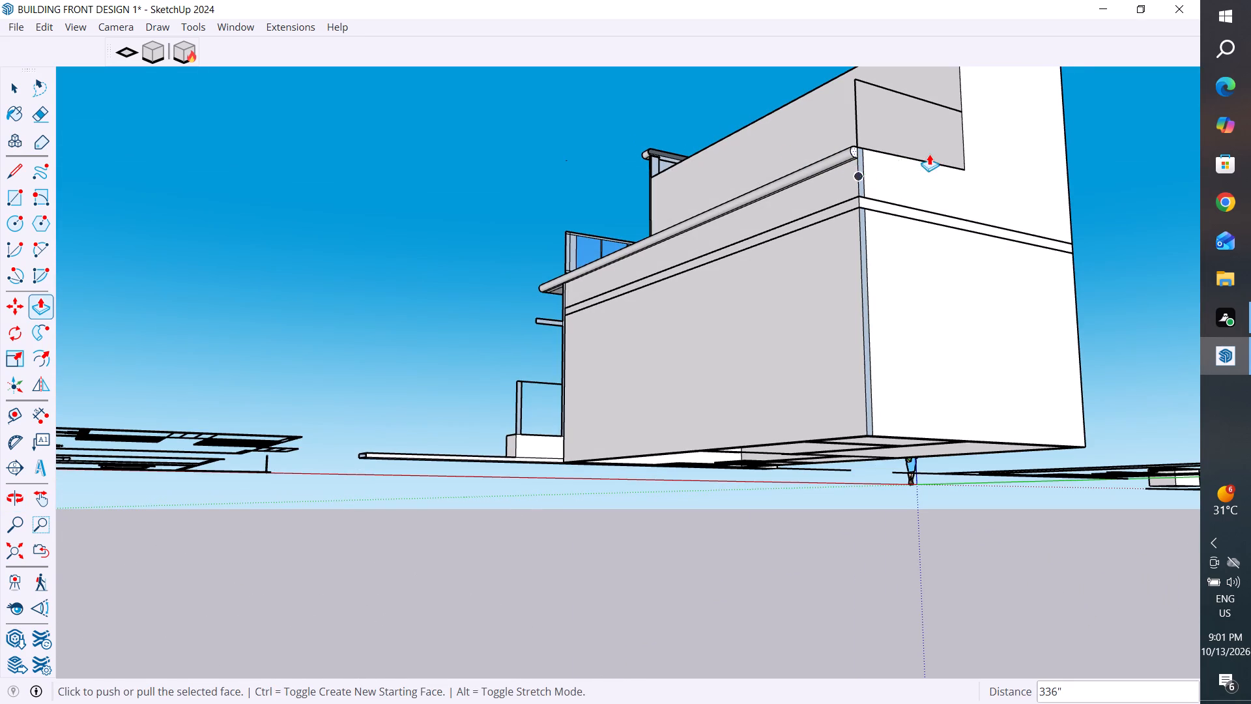
Reverse the narrow blue wall-edge face just below the extended rounded edge at the rear corner.
scroll(864, 136, up, 3)
click(18, 94)
scroll(912, 132, up, 10)
click(891, 188)
right_click(891, 188)
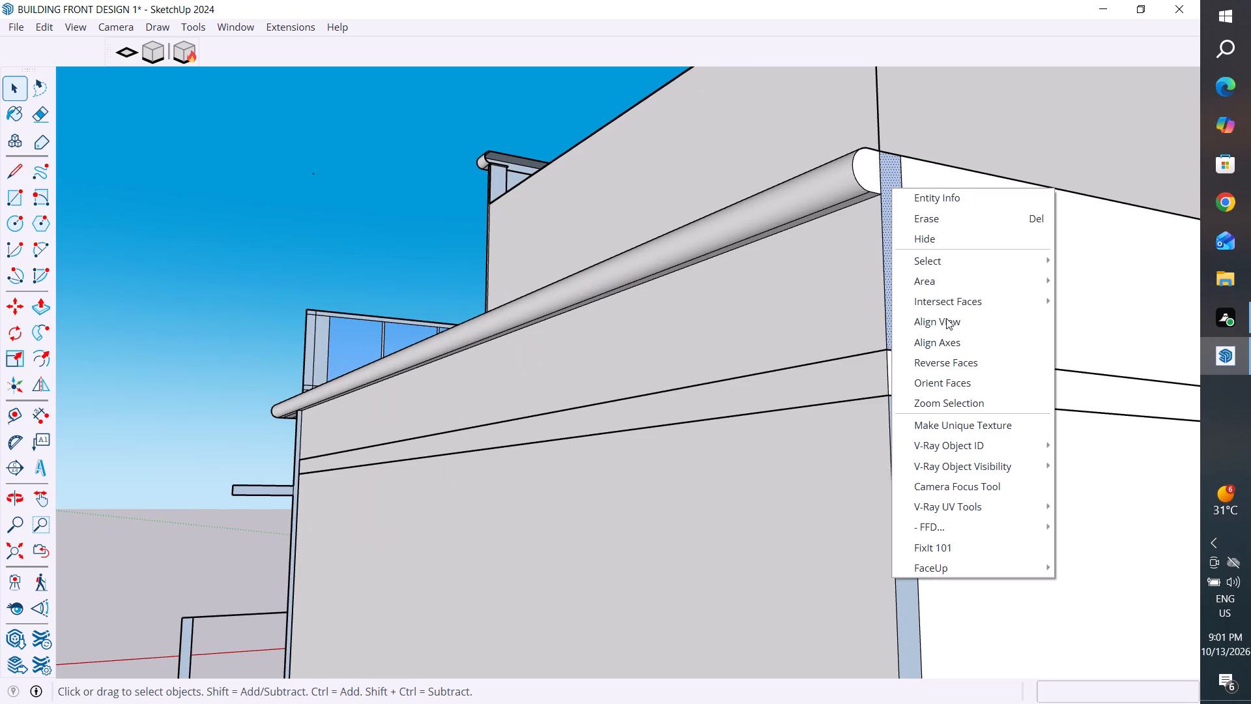
click(964, 363)
scroll(766, 287, down, 6)
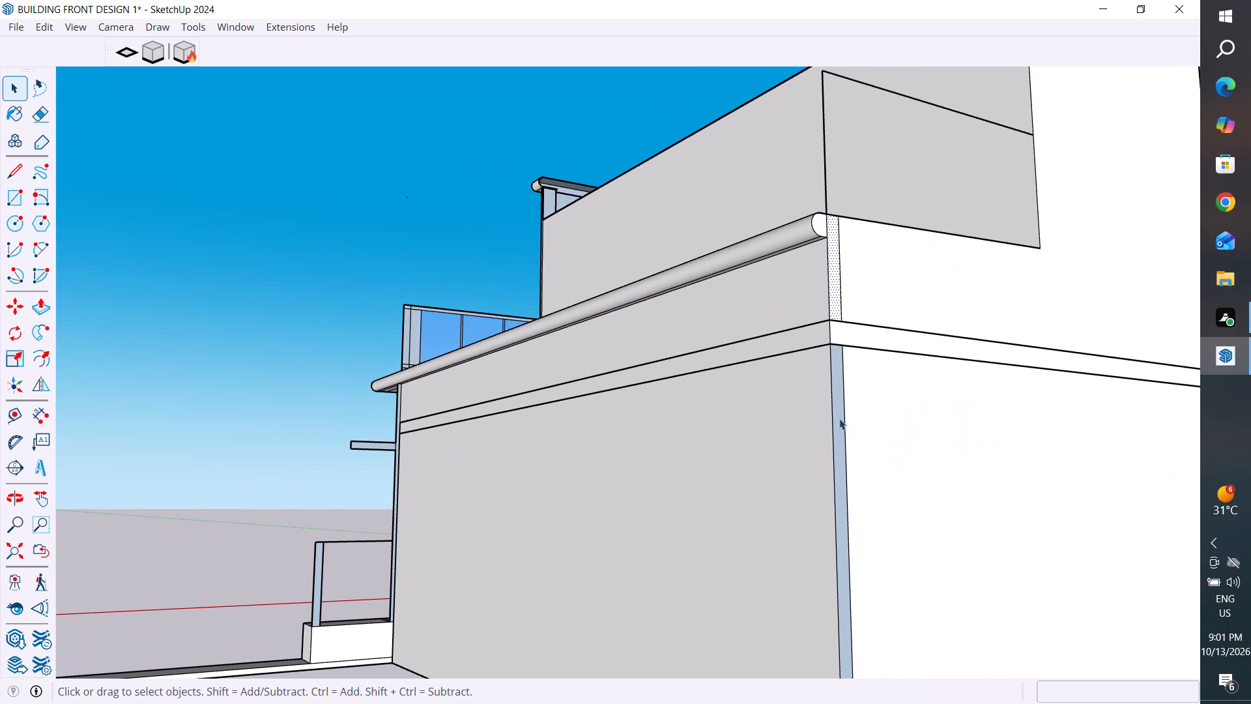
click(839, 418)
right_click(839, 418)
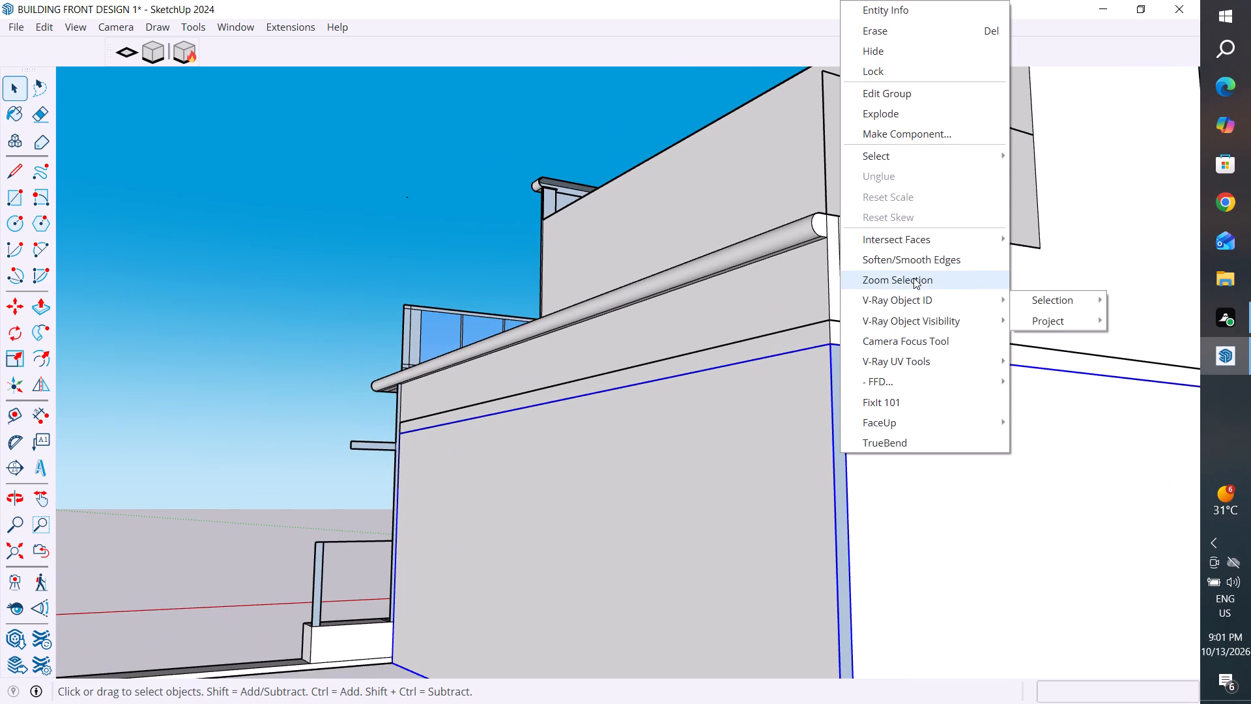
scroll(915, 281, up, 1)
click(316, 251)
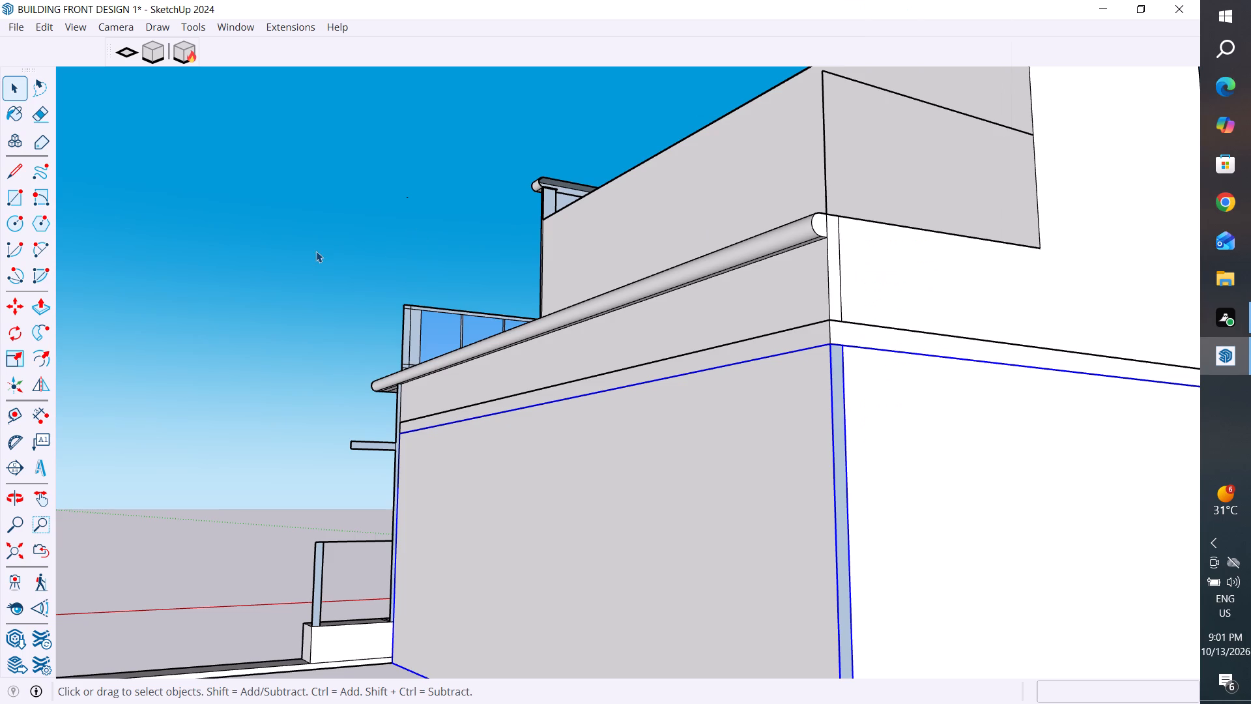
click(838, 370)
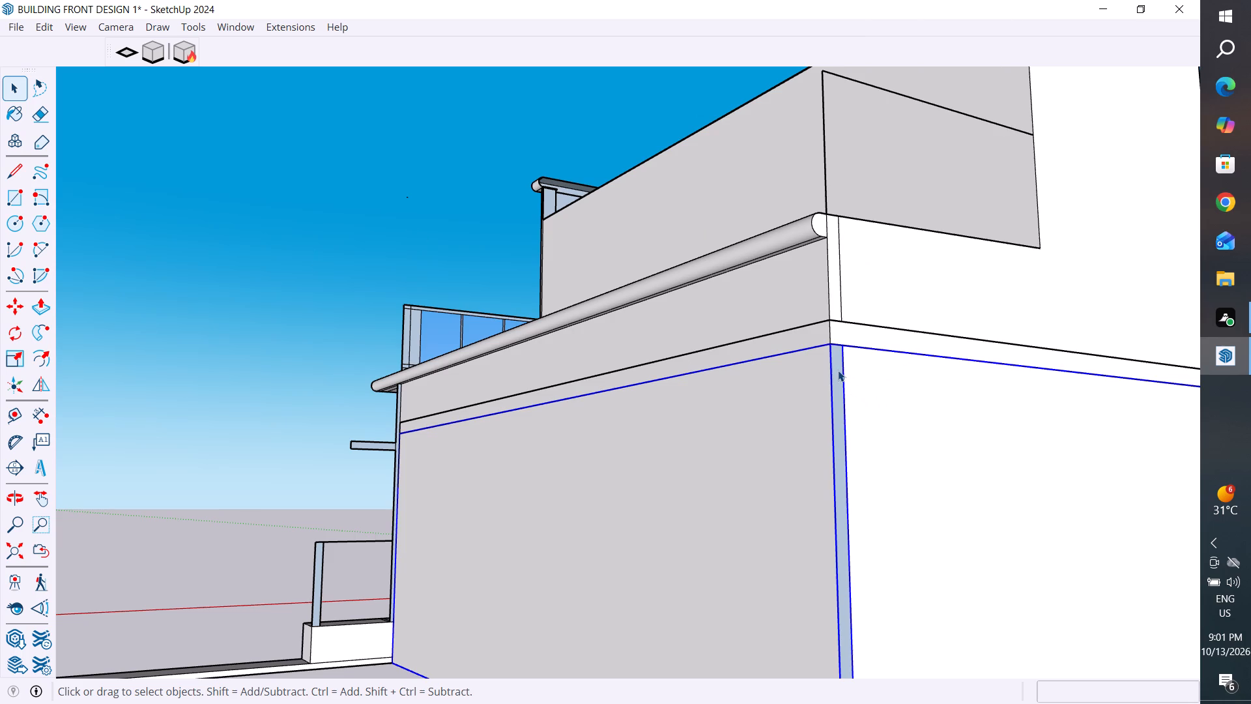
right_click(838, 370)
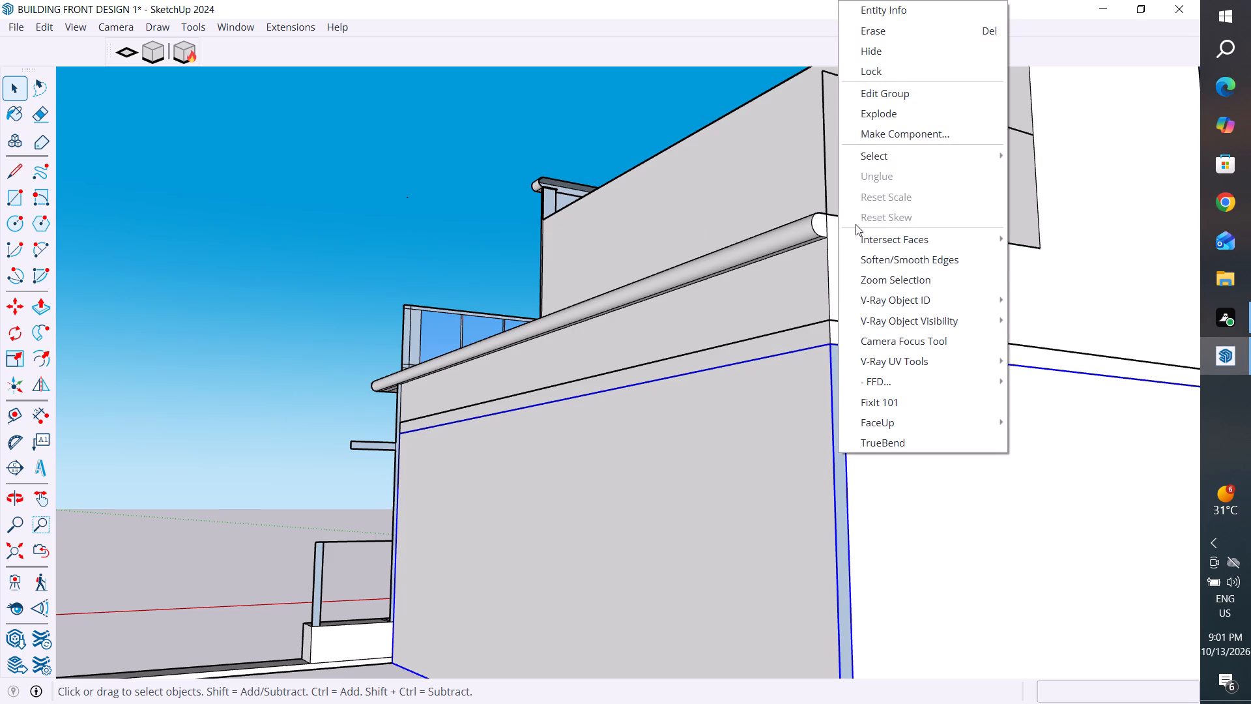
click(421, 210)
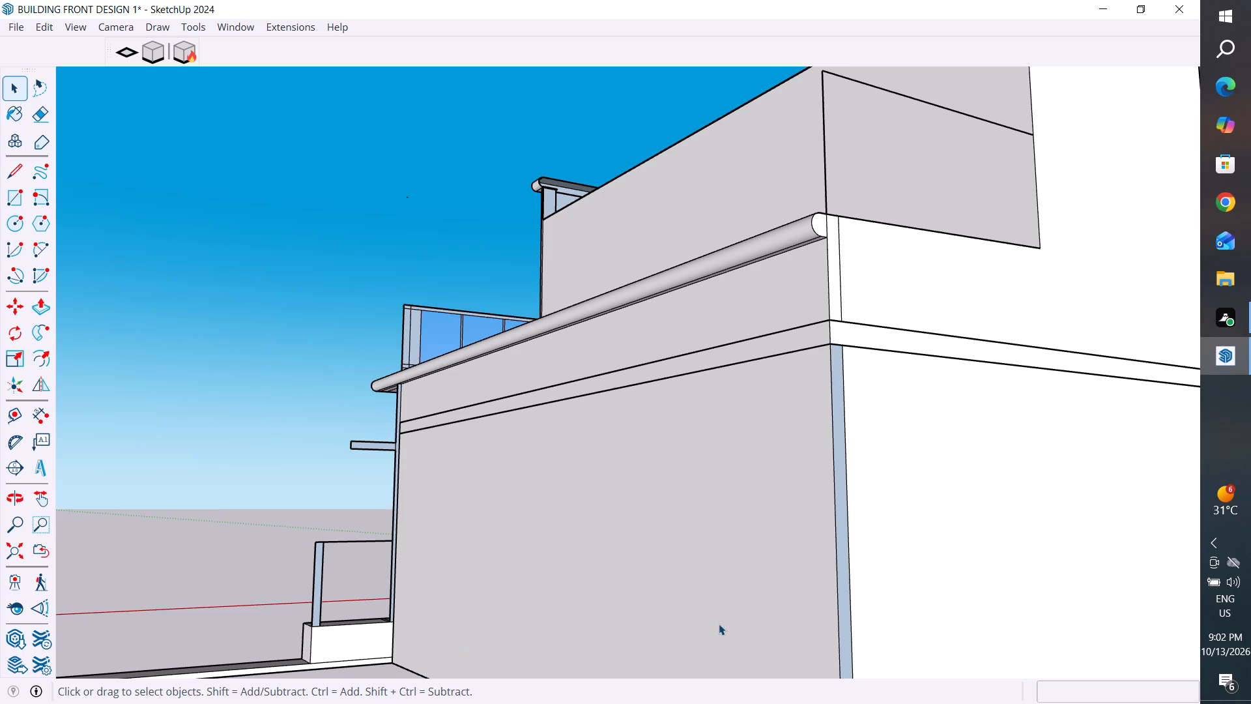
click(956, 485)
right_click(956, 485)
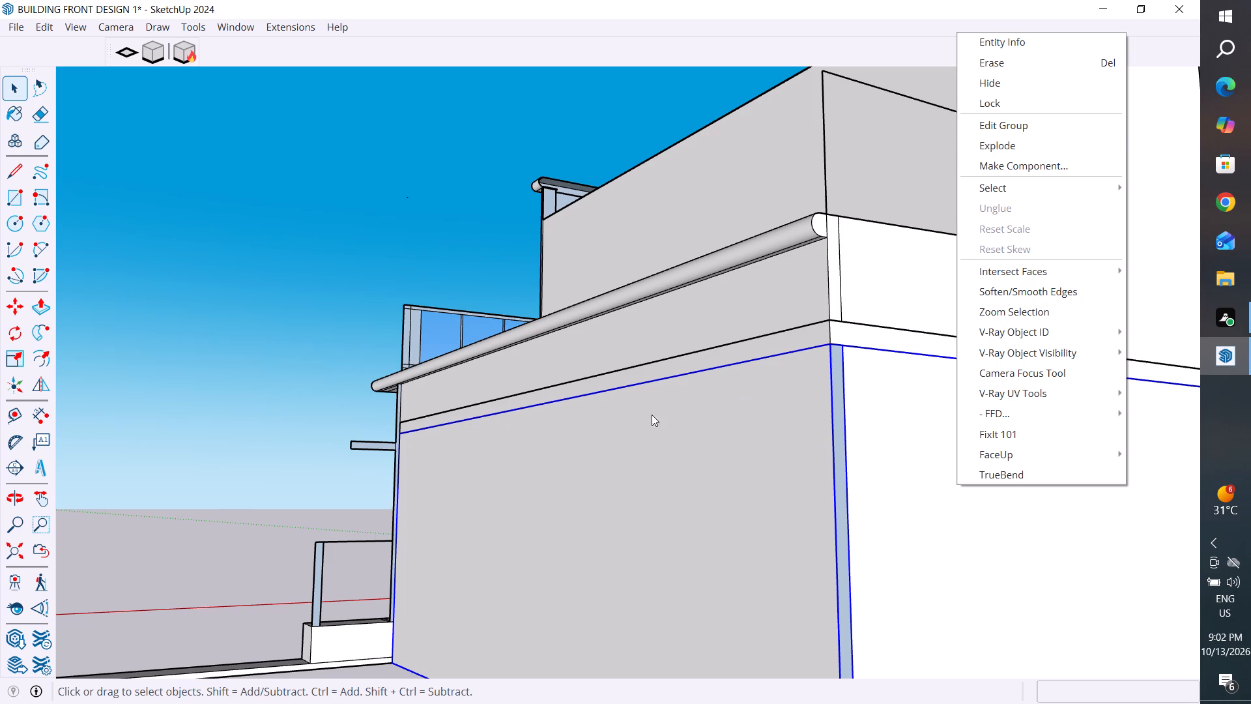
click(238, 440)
Select the rear wall face above the floor band, next to the end of the rounded edge.
scroll(715, 431, down, 6)
middle_drag(783, 441, 830, 534)
click(854, 457)
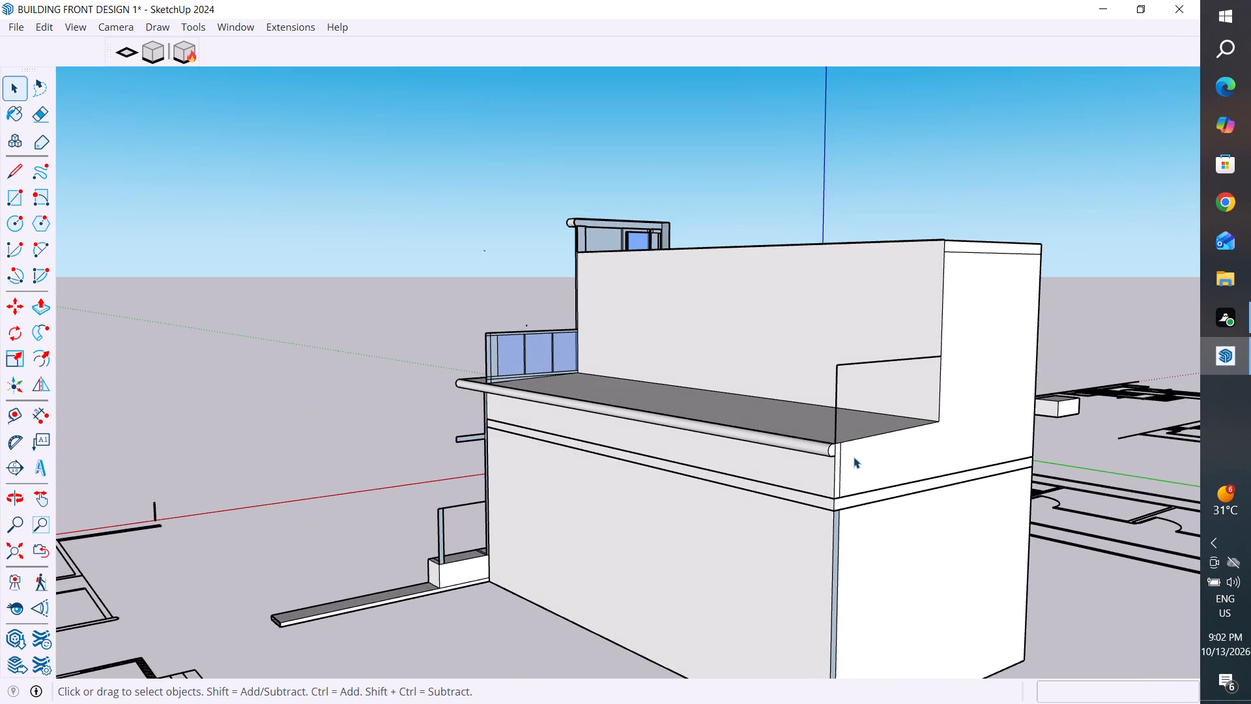
scroll(773, 495, down, 2)
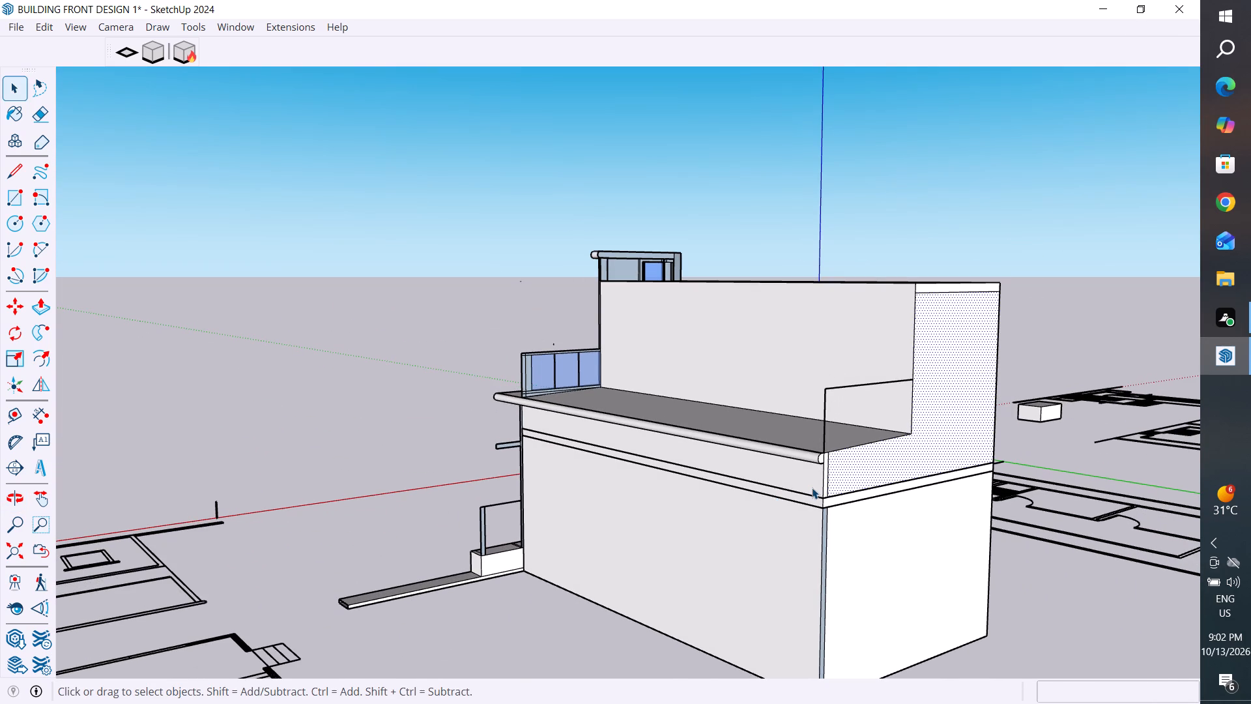
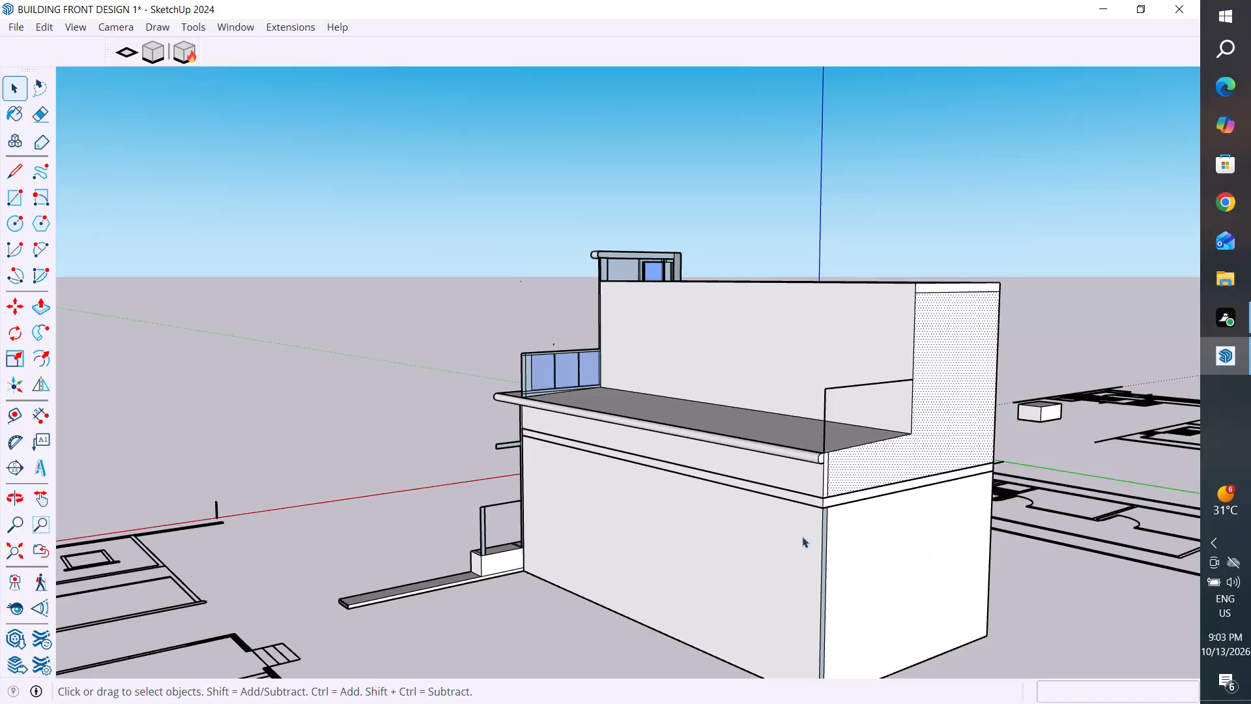
Delete the stray diagonal line across the narrow strip between the canopy top and the front glass railing.
scroll(802, 536, down, 2)
click(970, 553)
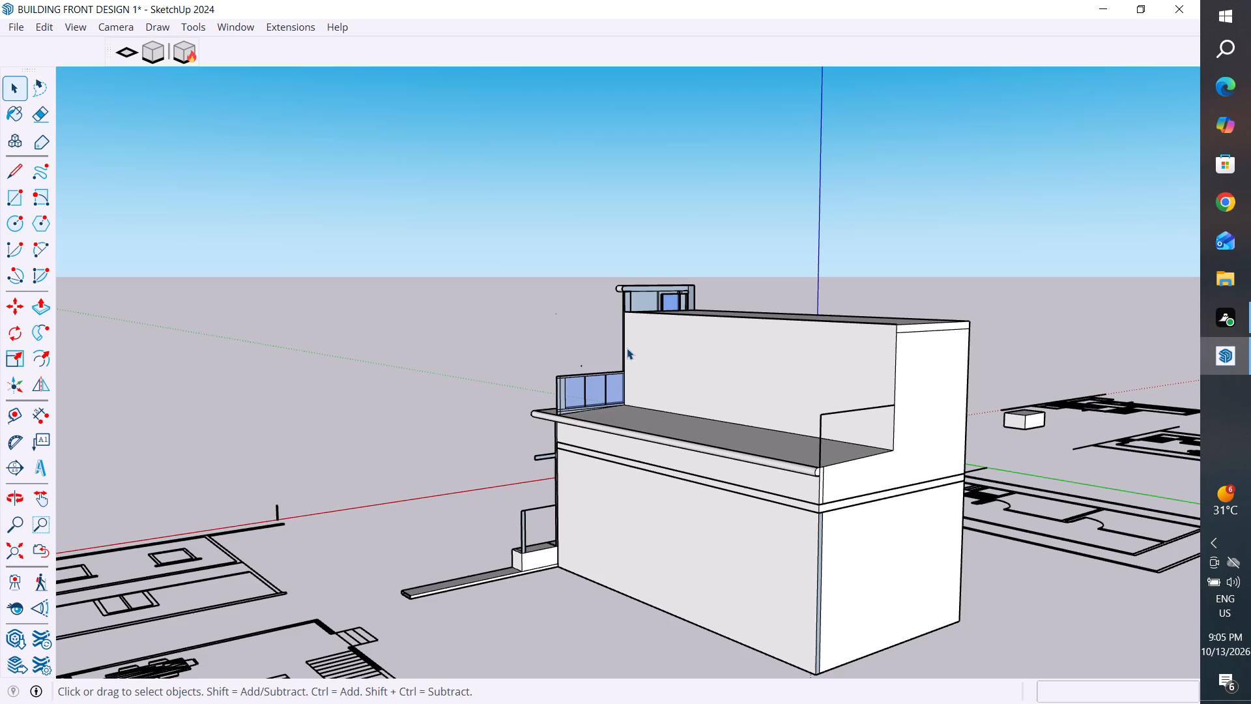
scroll(694, 306, down, 6)
middle_drag(662, 407, 677, 587)
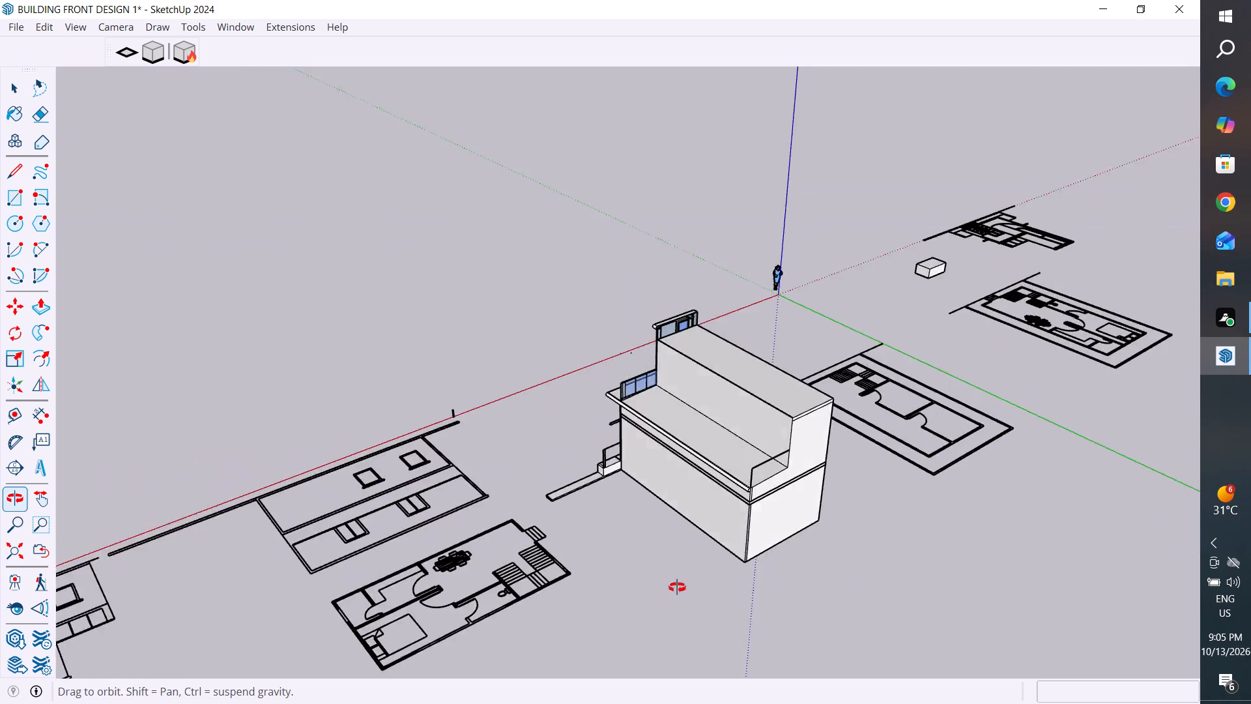
middle_drag(677, 587, 1018, 506)
middle_drag(543, 456, 889, 439)
scroll(839, 336, up, 2)
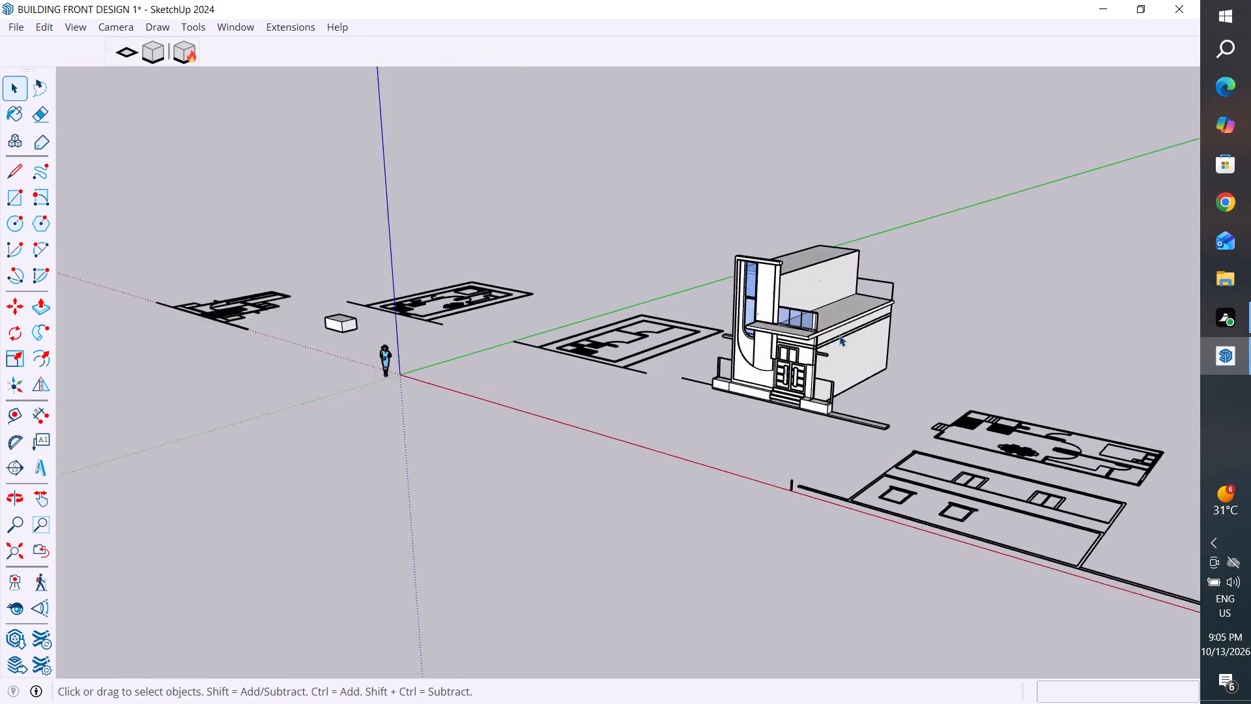
scroll(839, 335, up, 11)
scroll(797, 291, up, 4)
scroll(854, 304, up, 1)
middle_drag(854, 308, 852, 321)
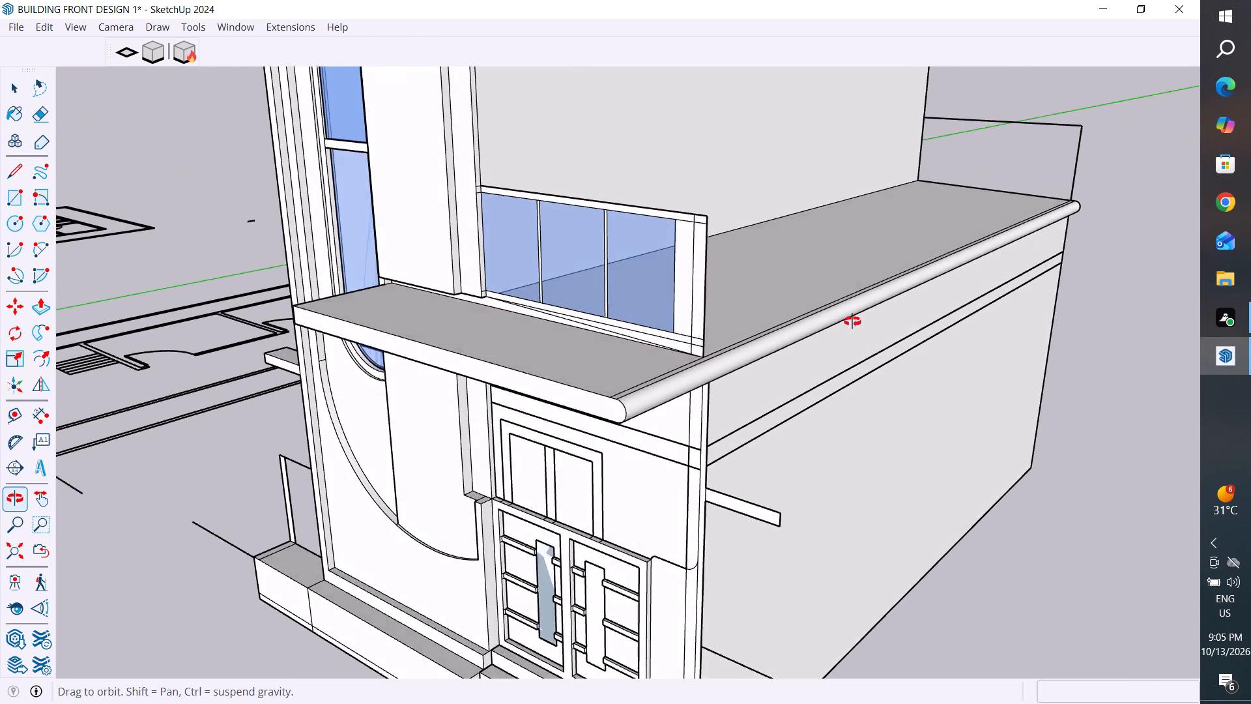
middle_drag(852, 321, 1011, 317)
scroll(597, 366, up, 5)
middle_drag(809, 302, 920, 254)
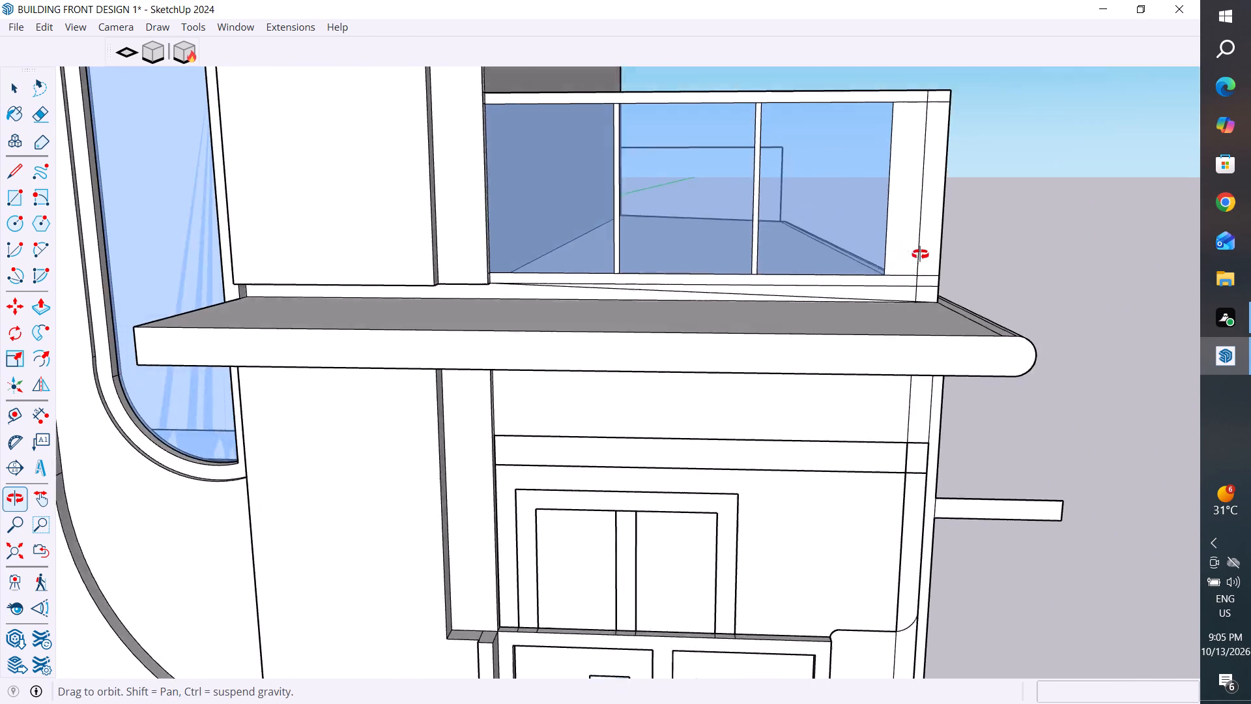
middle_drag(920, 254, 932, 263)
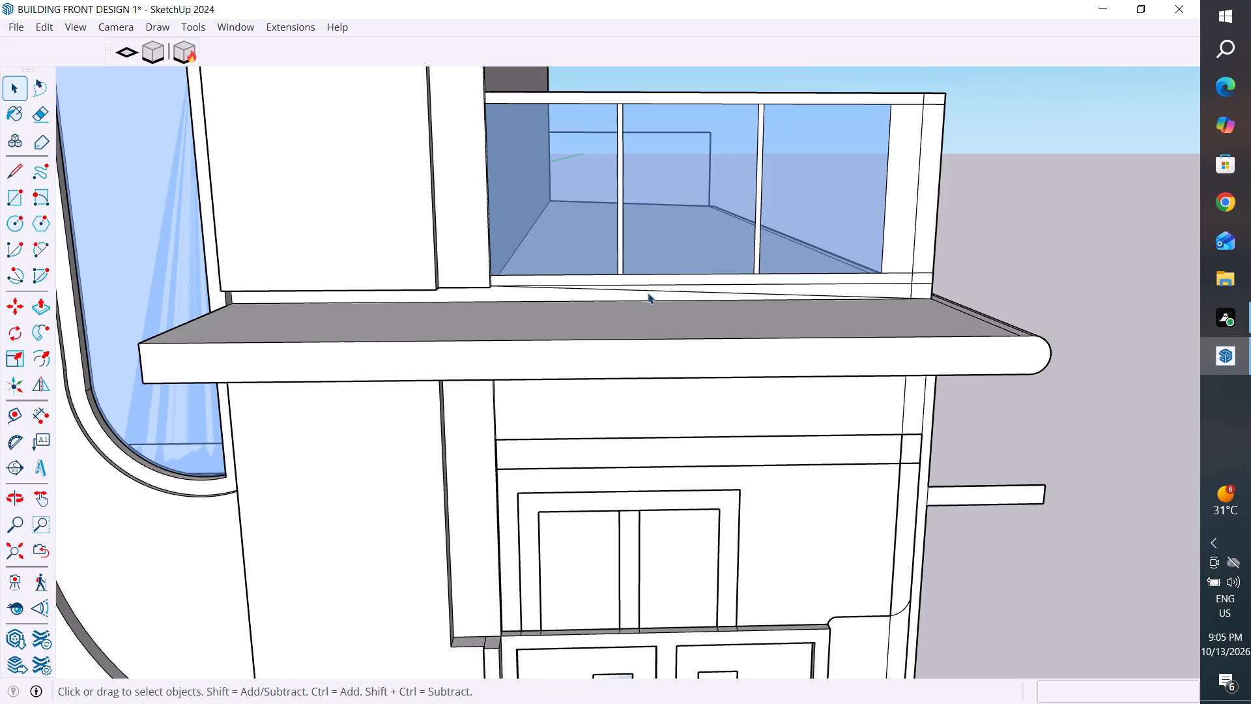
click(649, 293)
key(Delete)
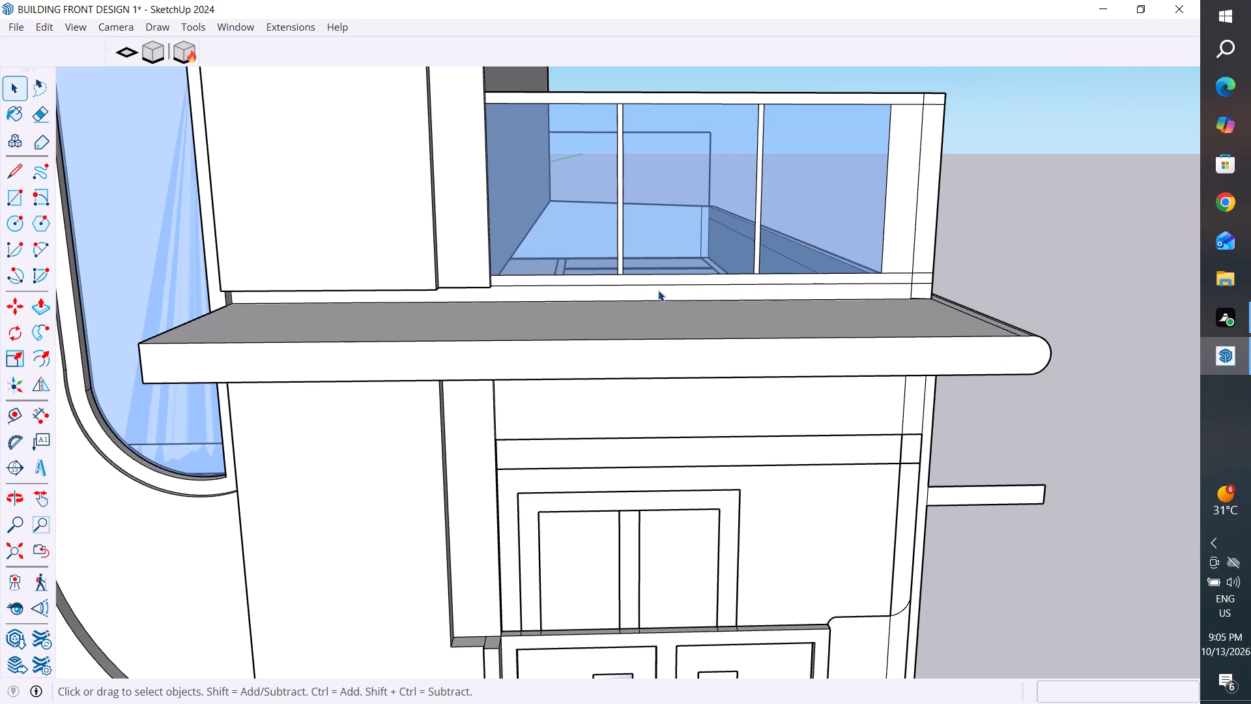
Delete the short vertical divider and the leftover sloping line in the strip at the railing's outer corner.
click(912, 291)
key(Delete)
scroll(944, 307, up, 20)
scroll(944, 307, up, 5)
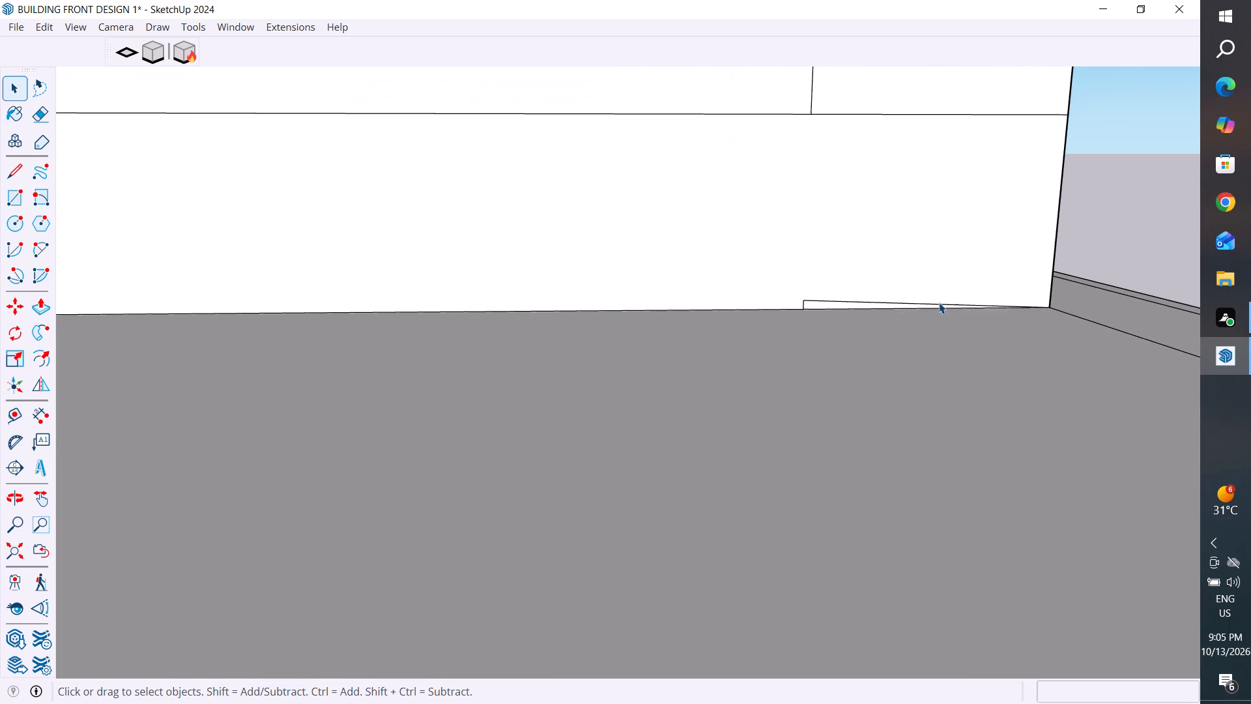
click(942, 304)
key(Delete)
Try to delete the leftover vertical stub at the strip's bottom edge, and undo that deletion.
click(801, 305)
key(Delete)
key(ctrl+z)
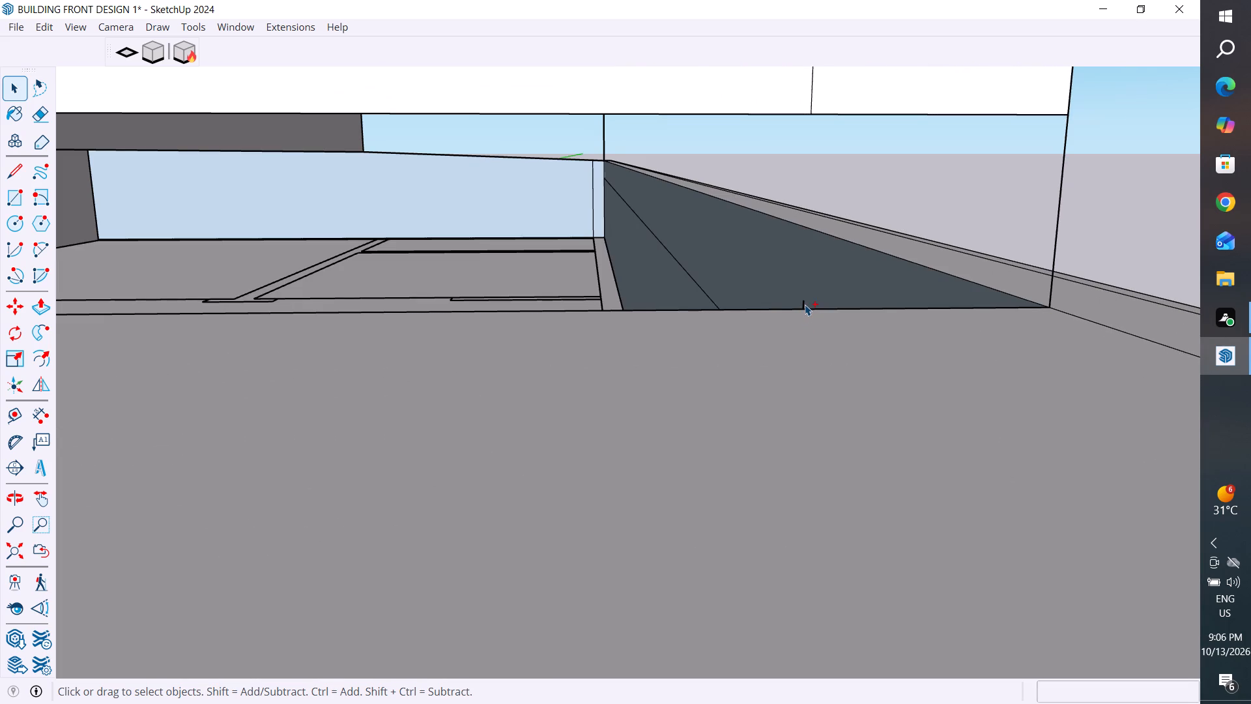
Delete only the tiny vertical stub at the bottom edge of the strip beneath the railing.
scroll(809, 324, up, 4)
click(801, 299)
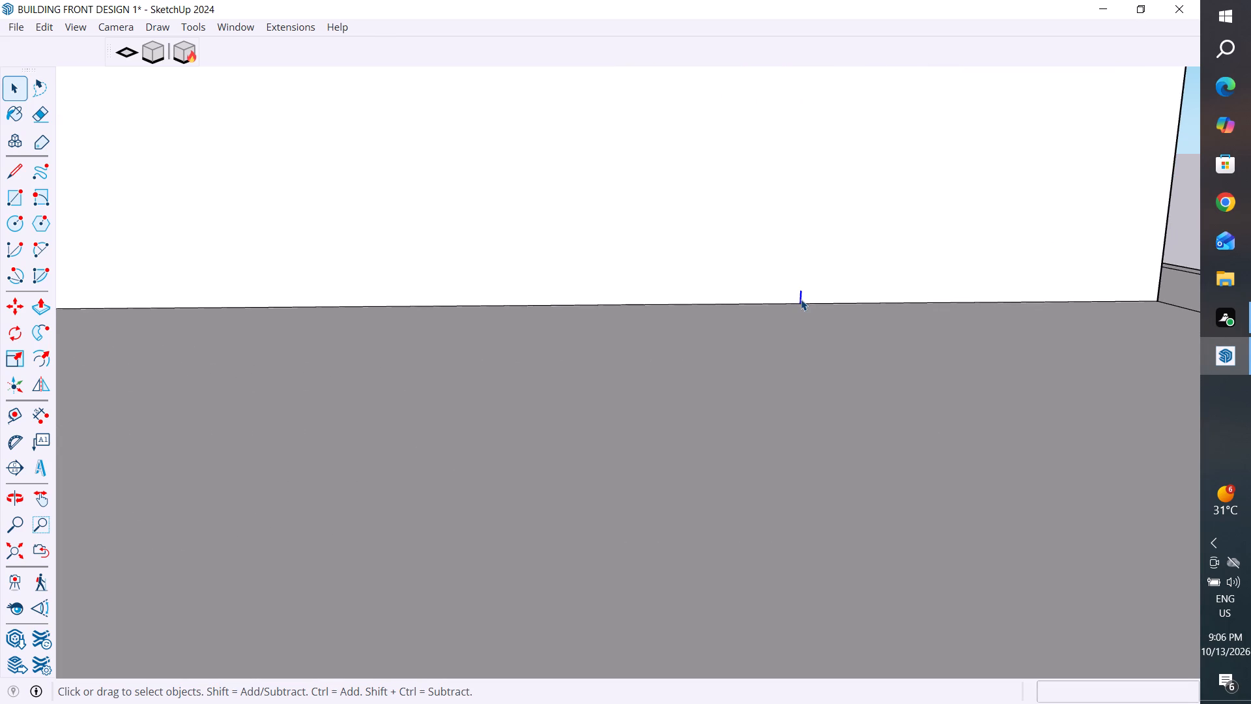
key(Delete)
Push/Pull the back of the strip beneath the front glass railing 336" to the building's rear edge, forming the terrace slab.
scroll(337, 239, down, 15)
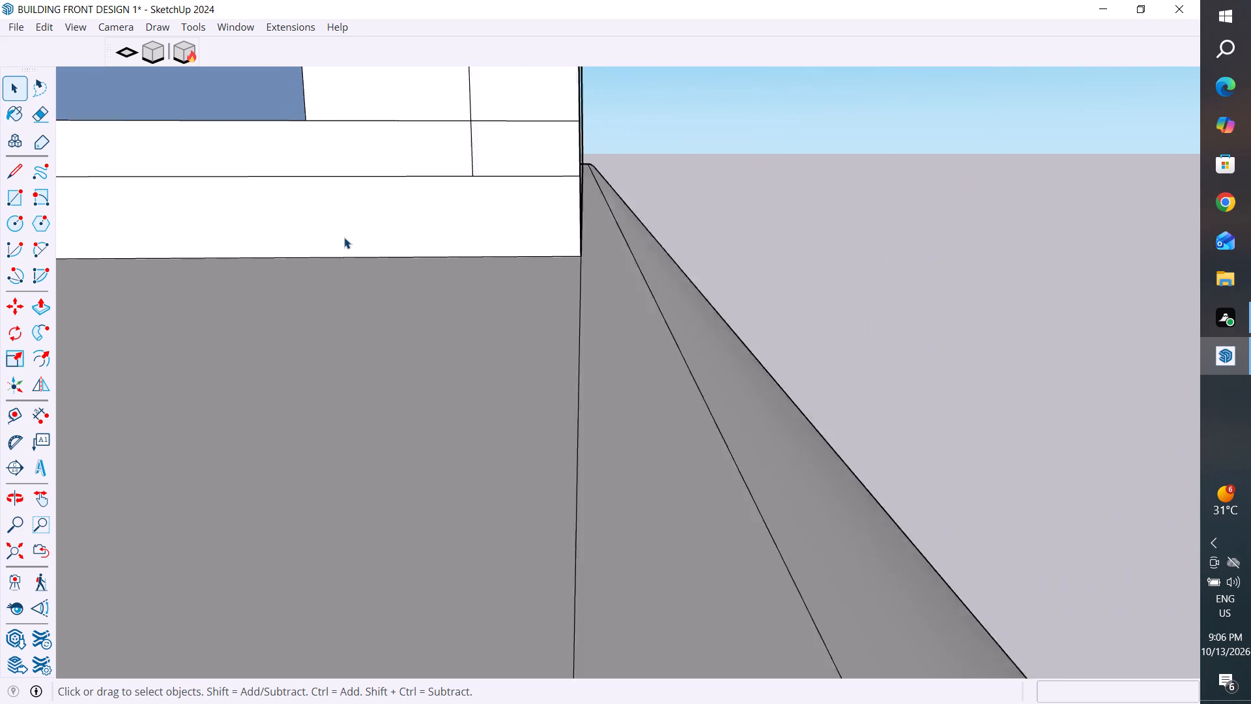
scroll(344, 237, down, 16)
scroll(476, 229, down, 6)
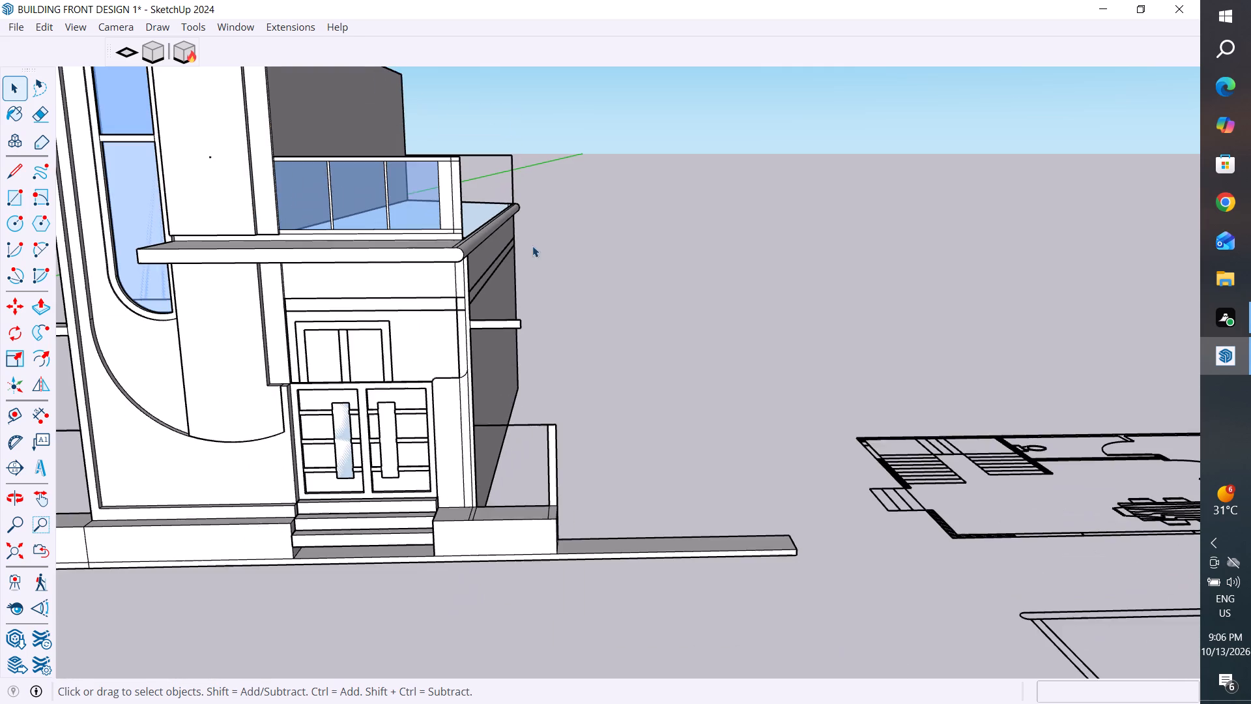
scroll(367, 213, up, 7)
middle_drag(577, 371, 0, 602)
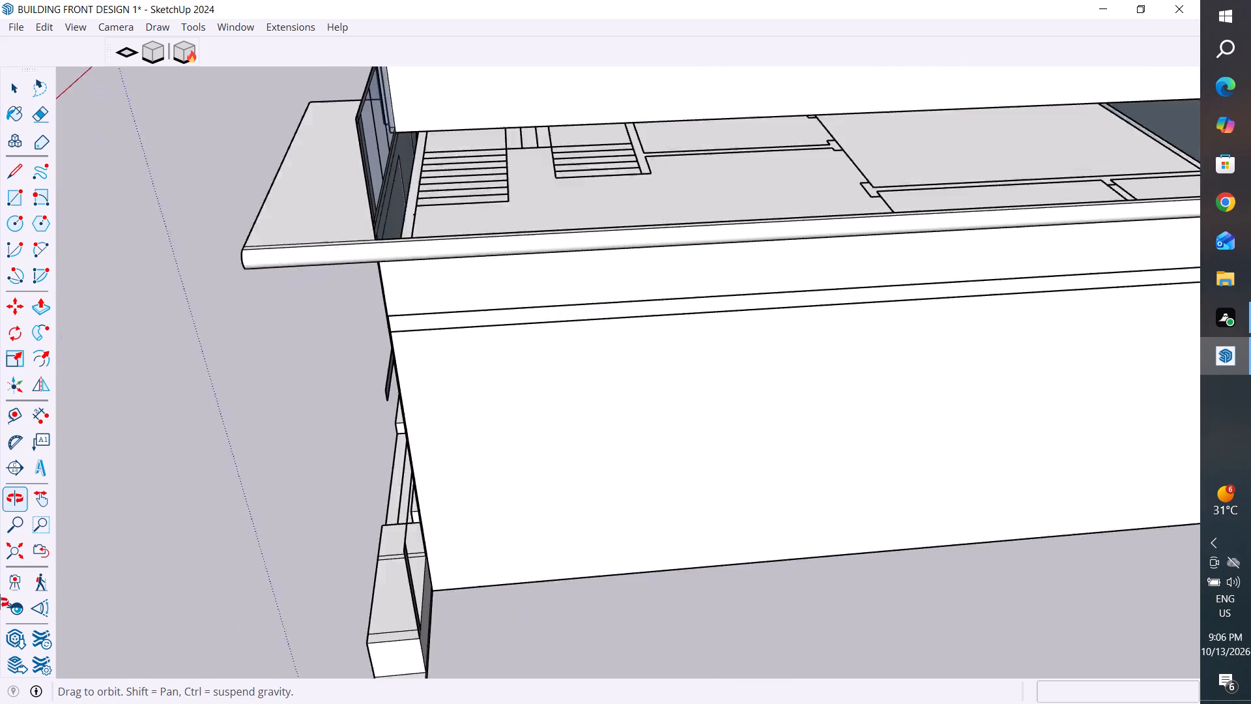
middle_drag(0, 602, 14, 437)
scroll(389, 385, down, 7)
middle_drag(915, 241, 820, 311)
scroll(913, 246, up, 1)
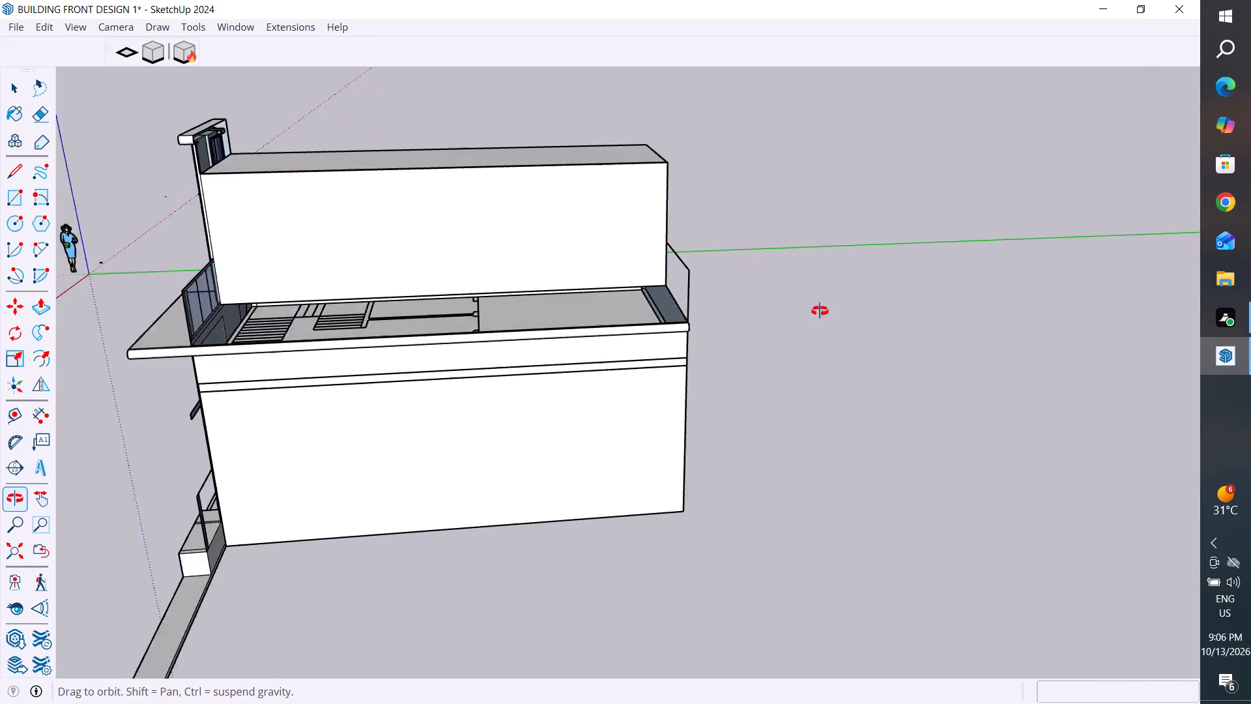
middle_drag(820, 311, 770, 330)
scroll(254, 237, up, 6)
scroll(316, 322, up, 3)
scroll(393, 343, up, 1)
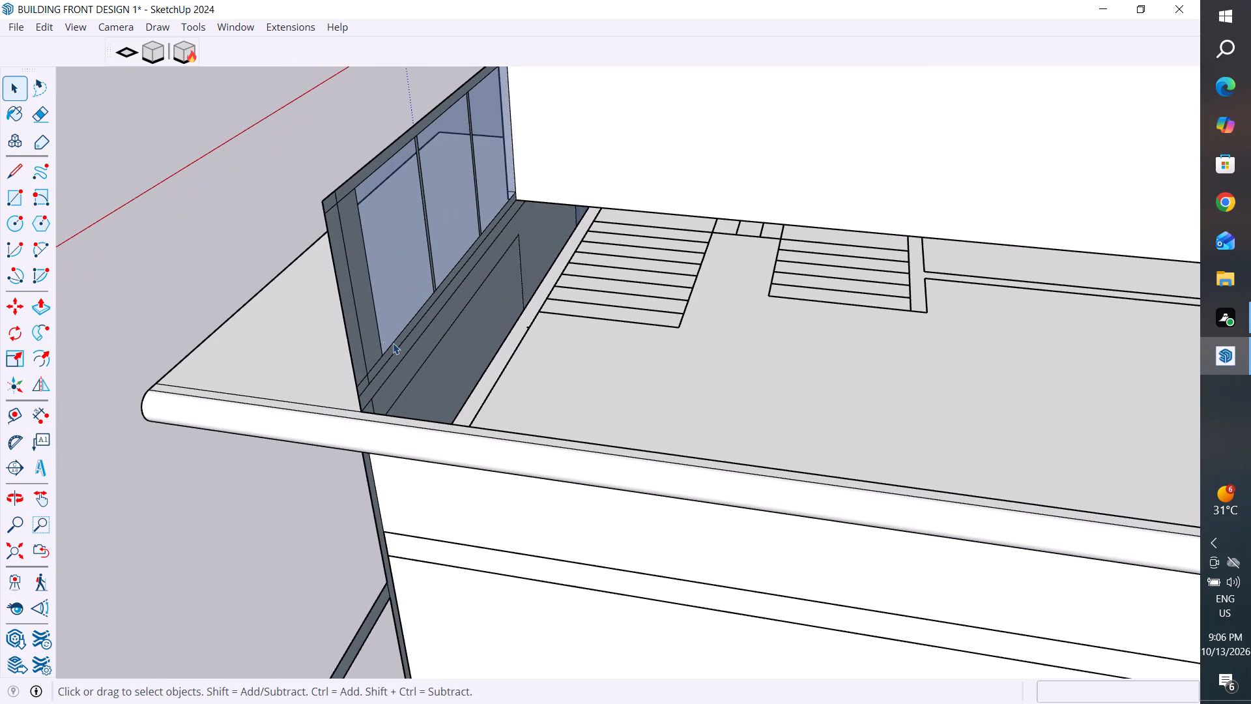
scroll(379, 356, up, 4)
middle_drag(389, 344, 321, 284)
click(304, 290)
scroll(304, 290, down, 3)
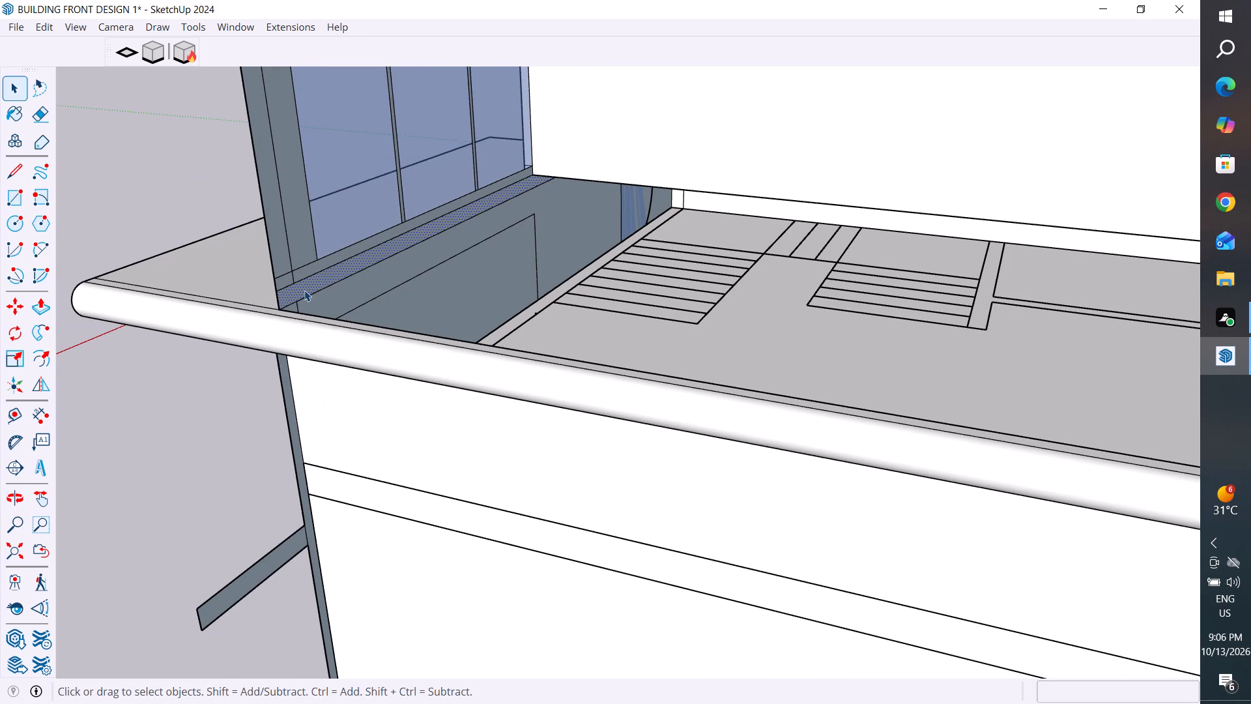
middle_drag(574, 265, 693, 257)
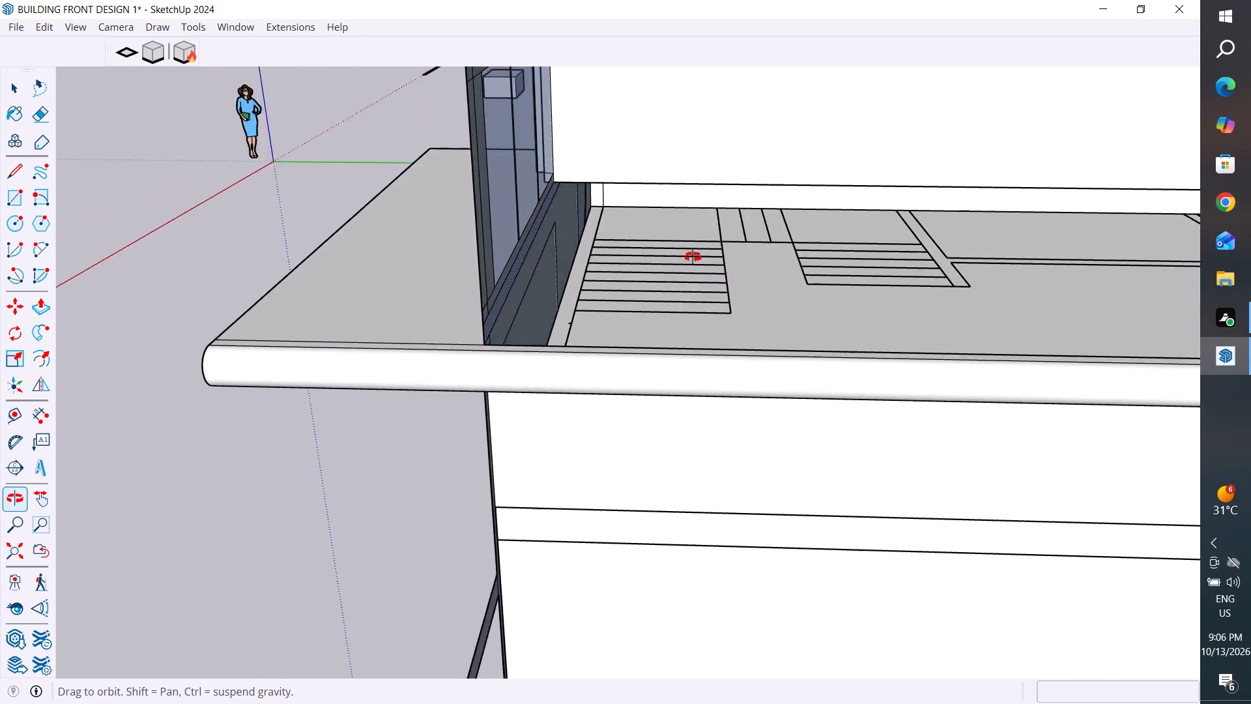
middle_drag(693, 257, 606, 268)
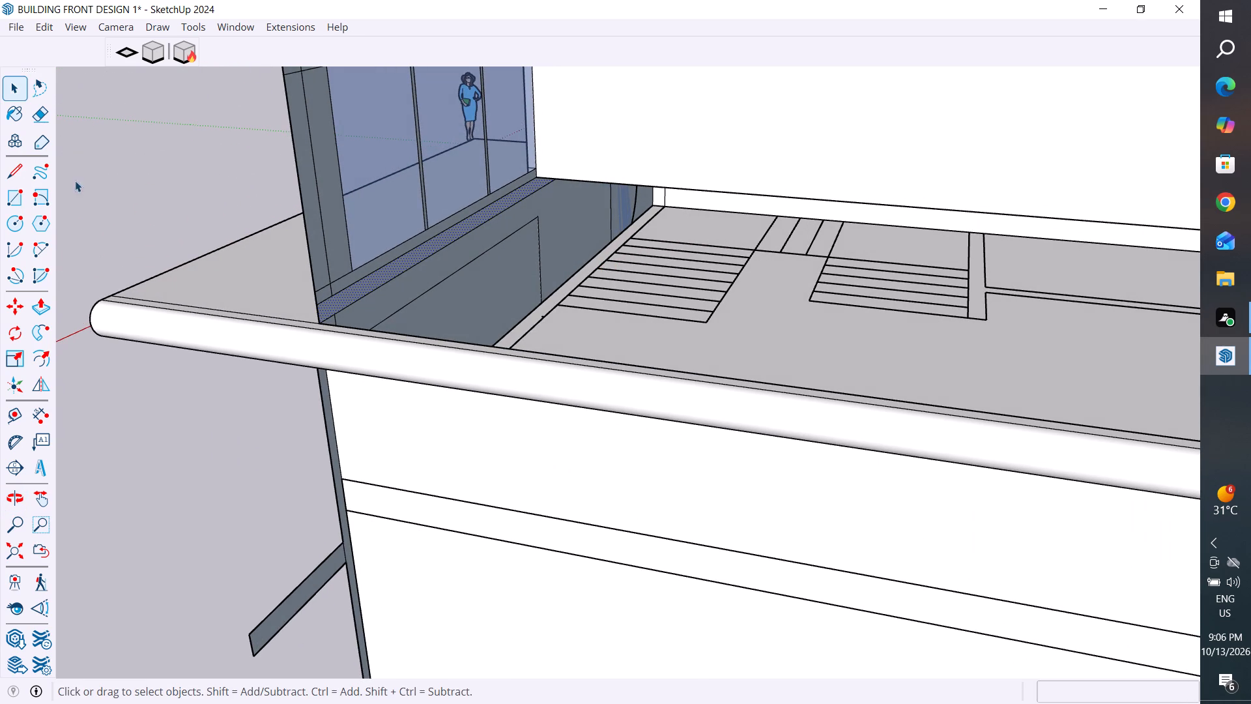
click(43, 306)
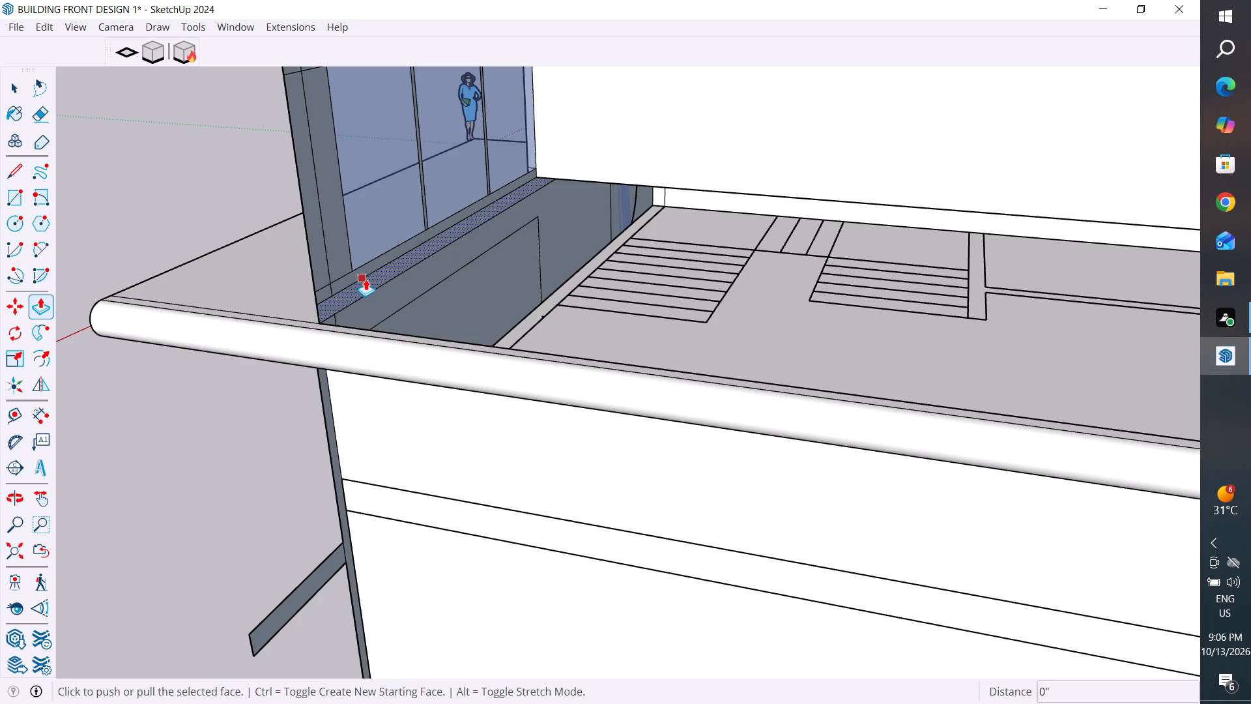
click(366, 279)
scroll(525, 310, down, 15)
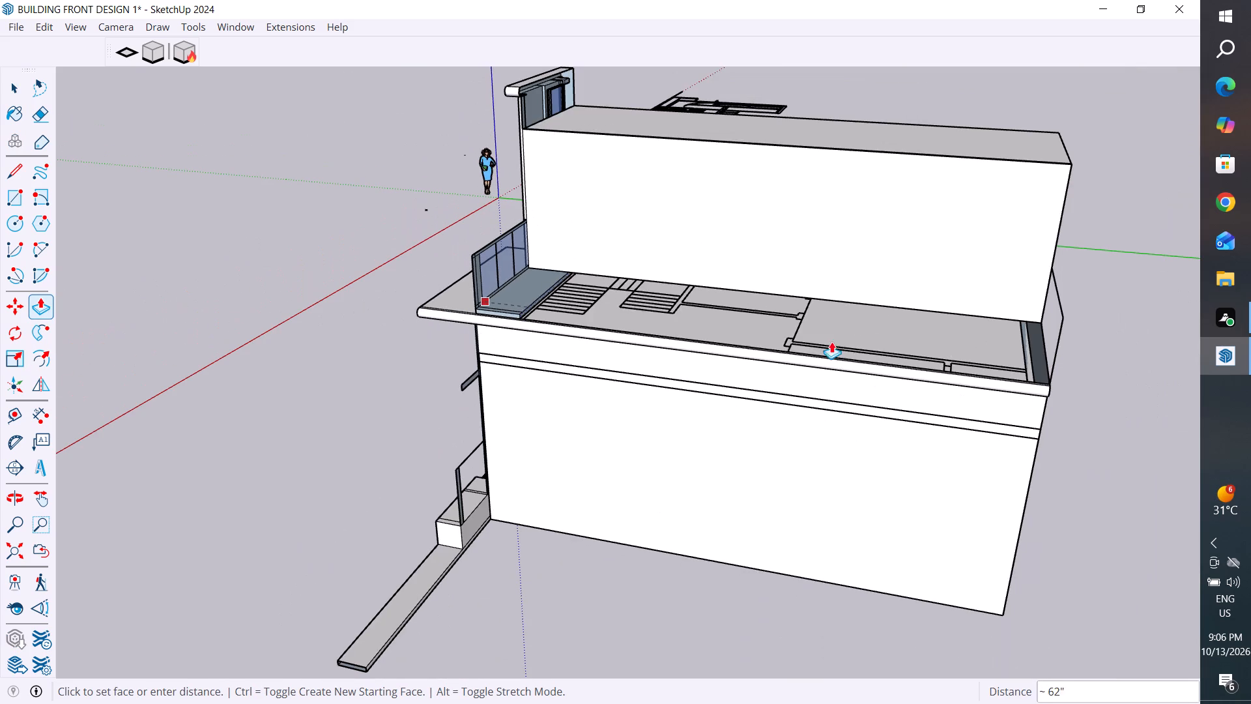
click(1052, 381)
scroll(543, 256, up, 4)
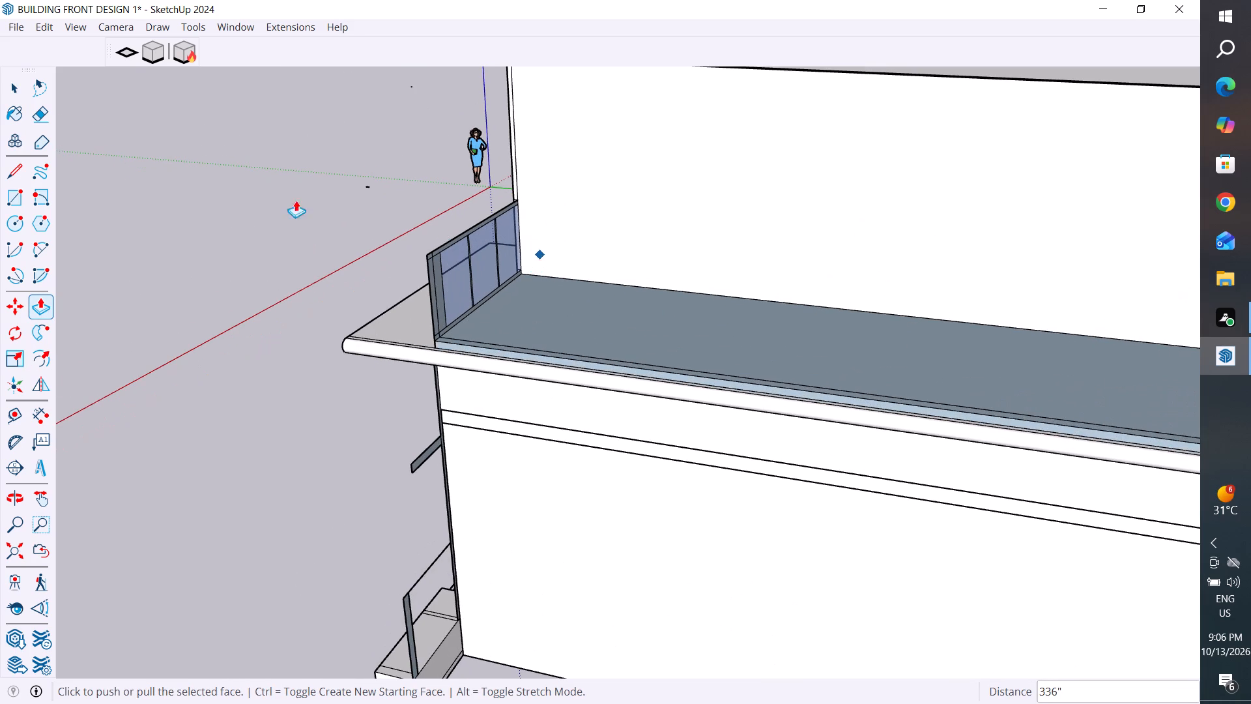
click(8, 94)
click(182, 218)
Reverse the large top face of the new terrace slab.
click(566, 318)
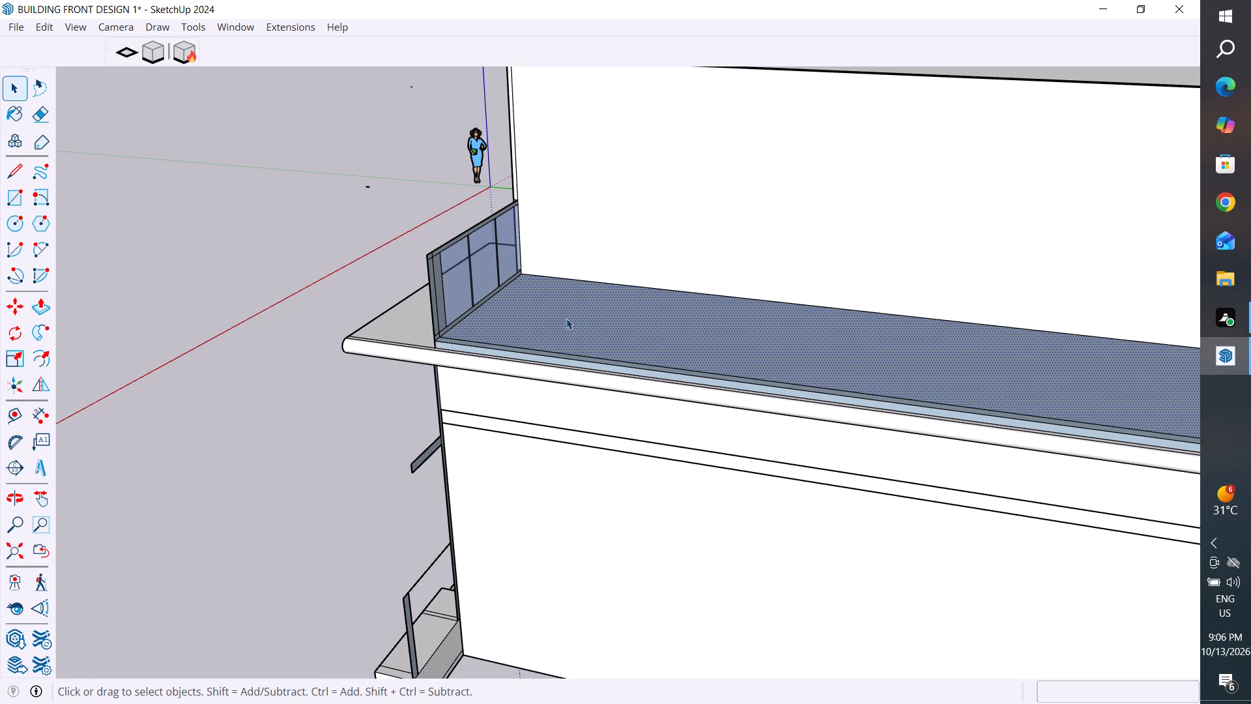
scroll(566, 318, up, 3)
right_click(567, 317)
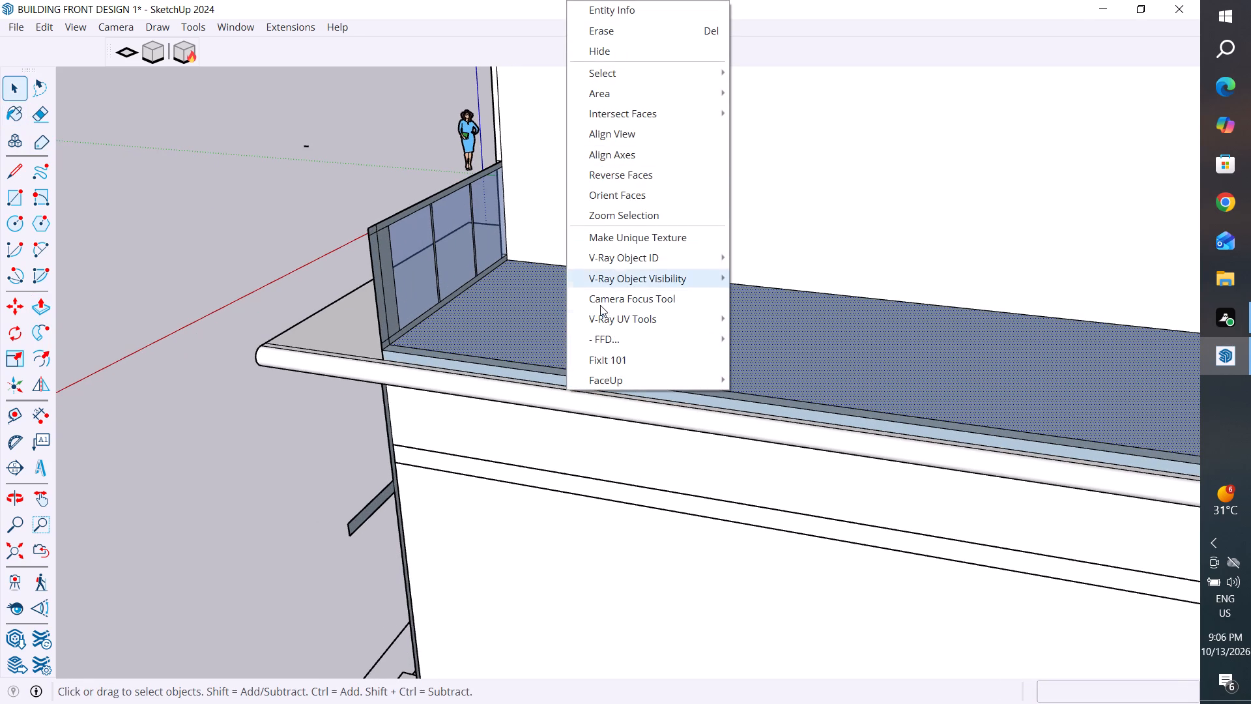
click(231, 220)
drag(603, 299, 603, 304)
click(605, 329)
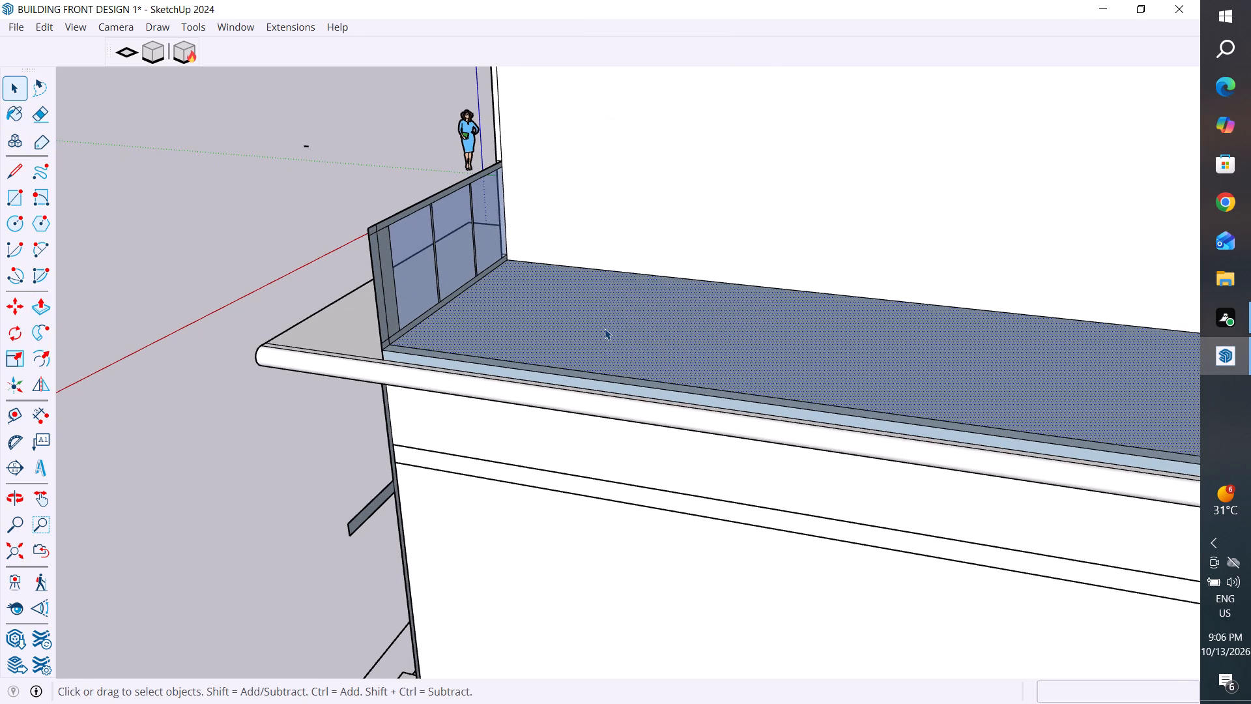
right_click(605, 329)
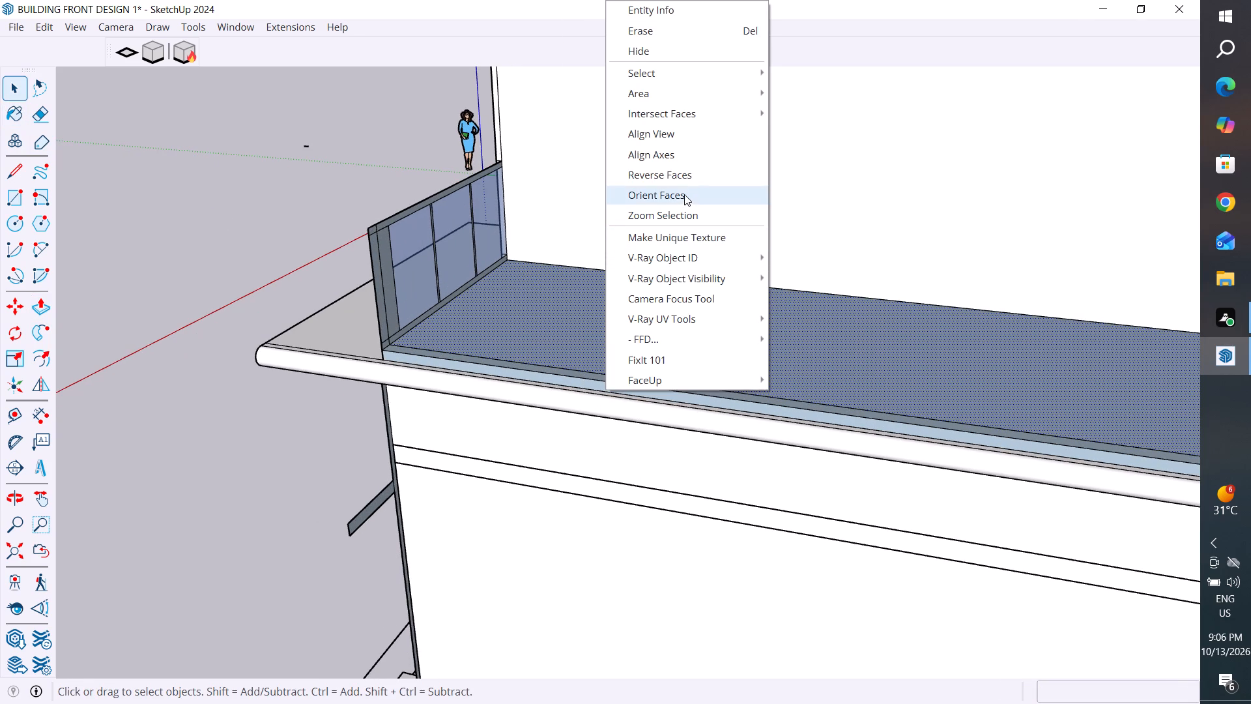
click(683, 171)
Reverse the slab's narrow side face above the rounded edge and the narrow top strip beside it.
scroll(540, 368, up, 9)
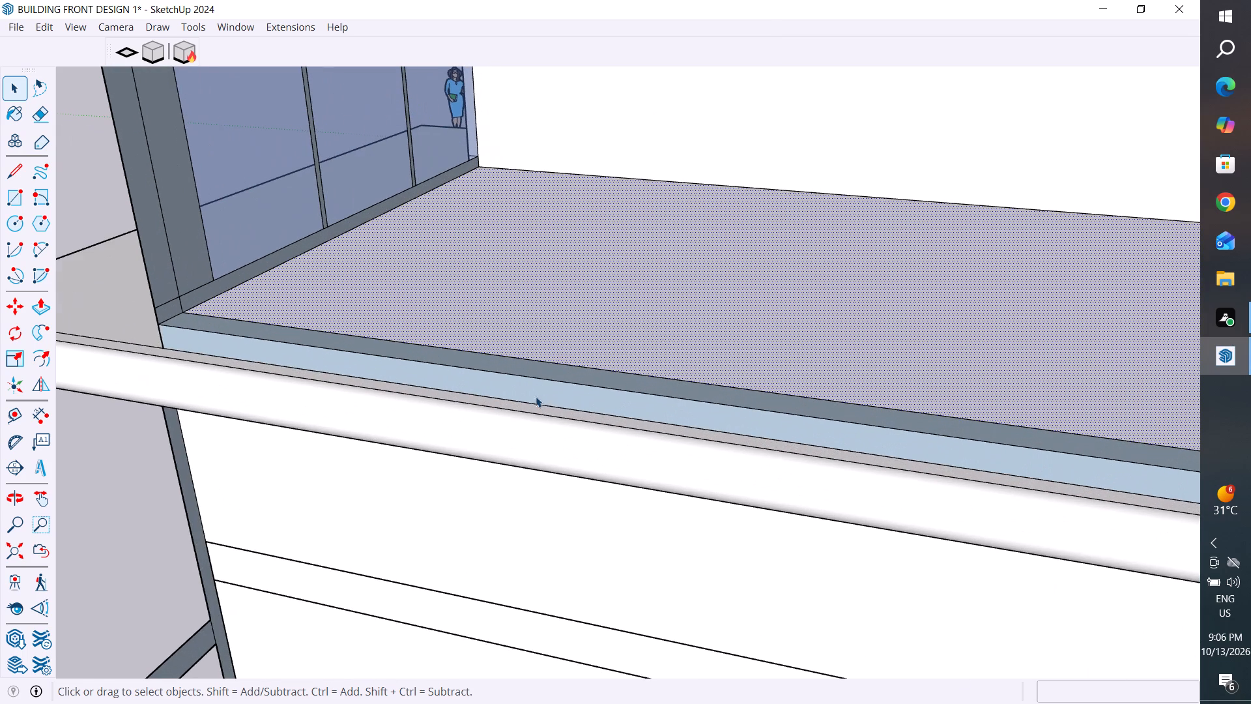
click(548, 390)
right_click(548, 390)
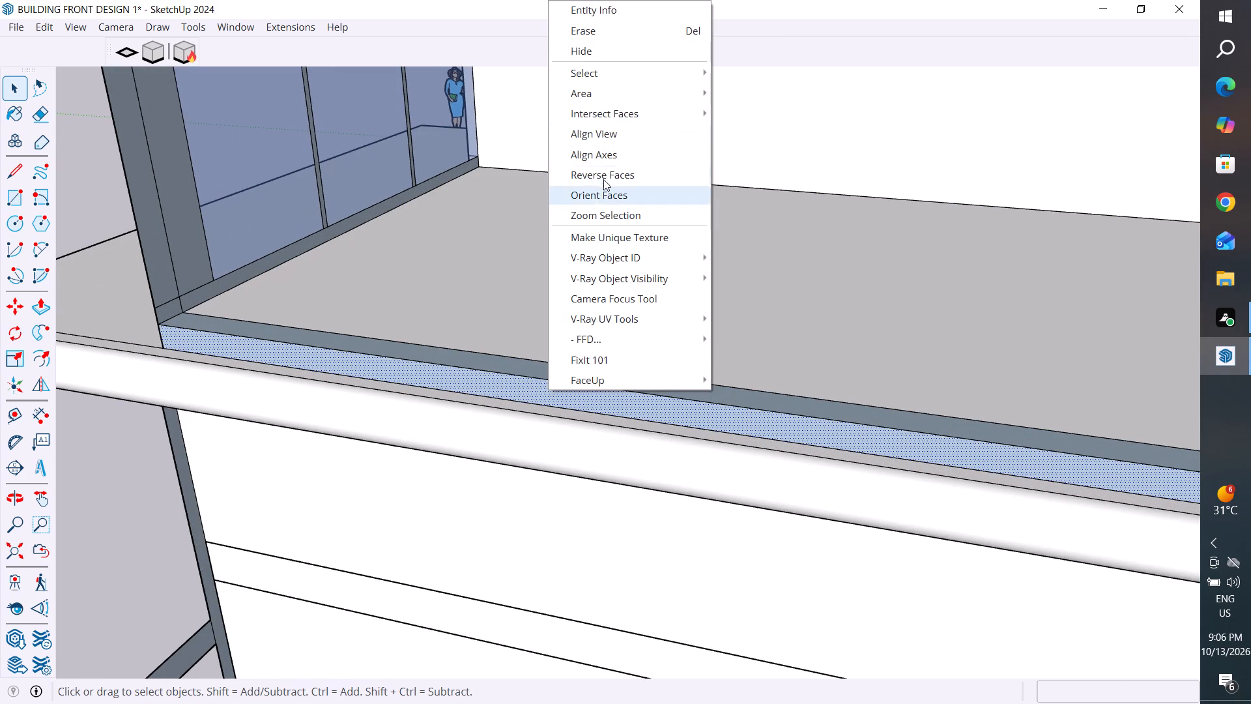
click(604, 175)
click(497, 362)
right_click(497, 362)
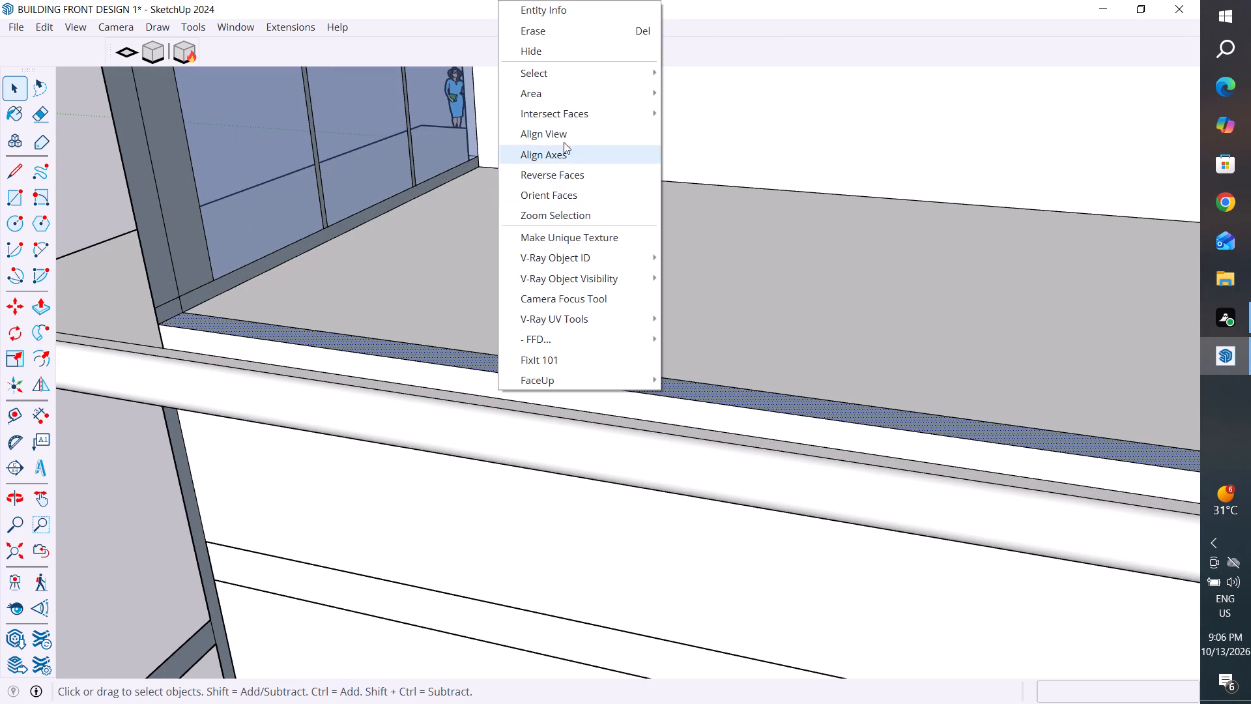
click(565, 175)
Push/Pull the inner face of the glass railing's bottom rail 2" toward the terrace.
scroll(712, 301, down, 3)
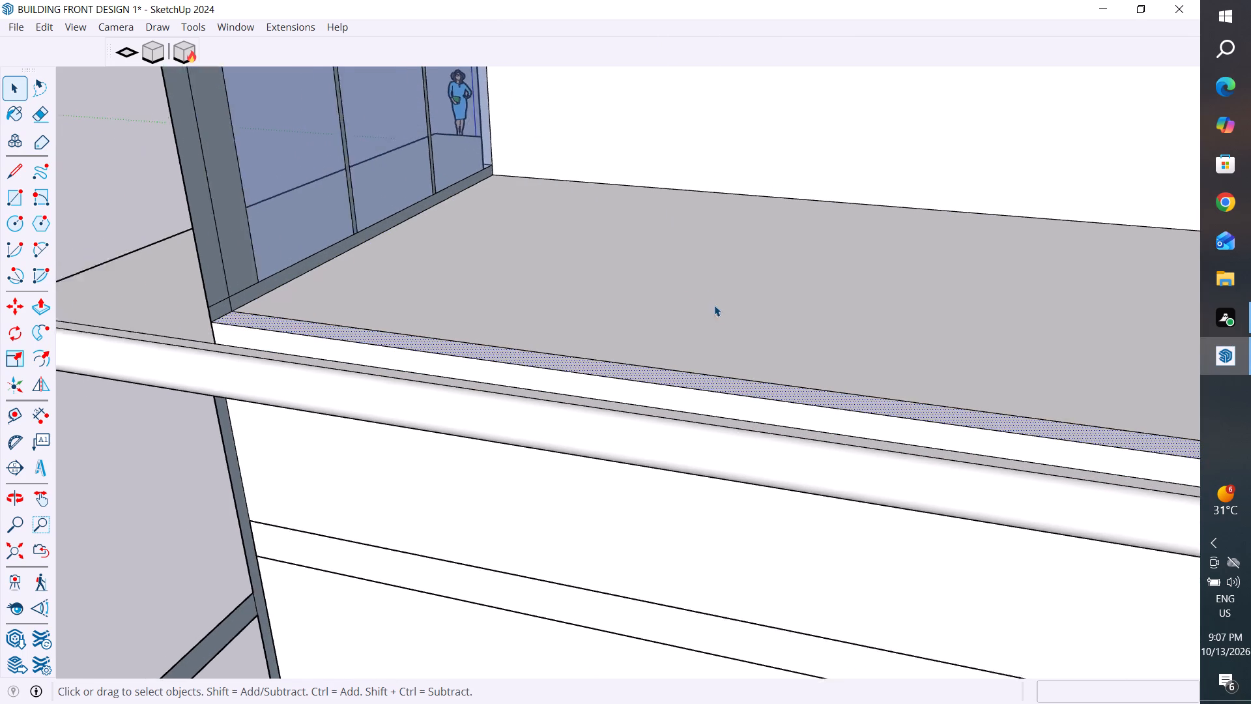
middle_drag(732, 353, 696, 465)
scroll(371, 277, up, 5)
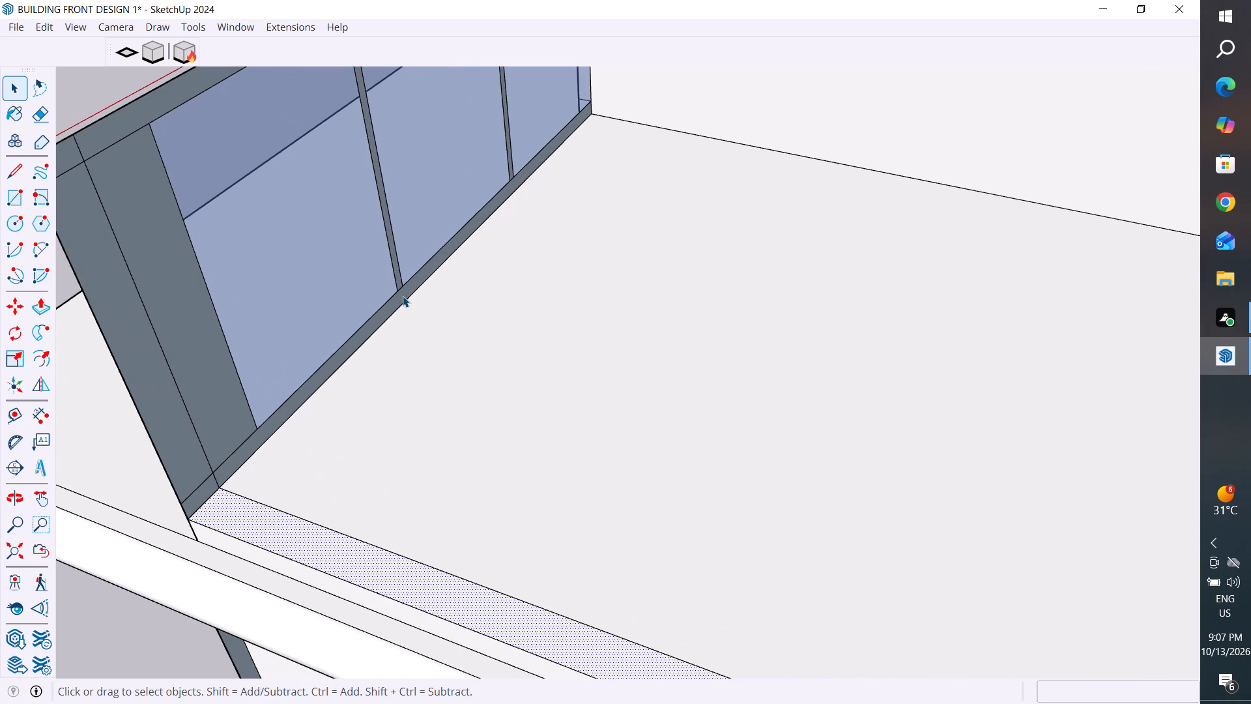
click(403, 296)
scroll(459, 342, down, 4)
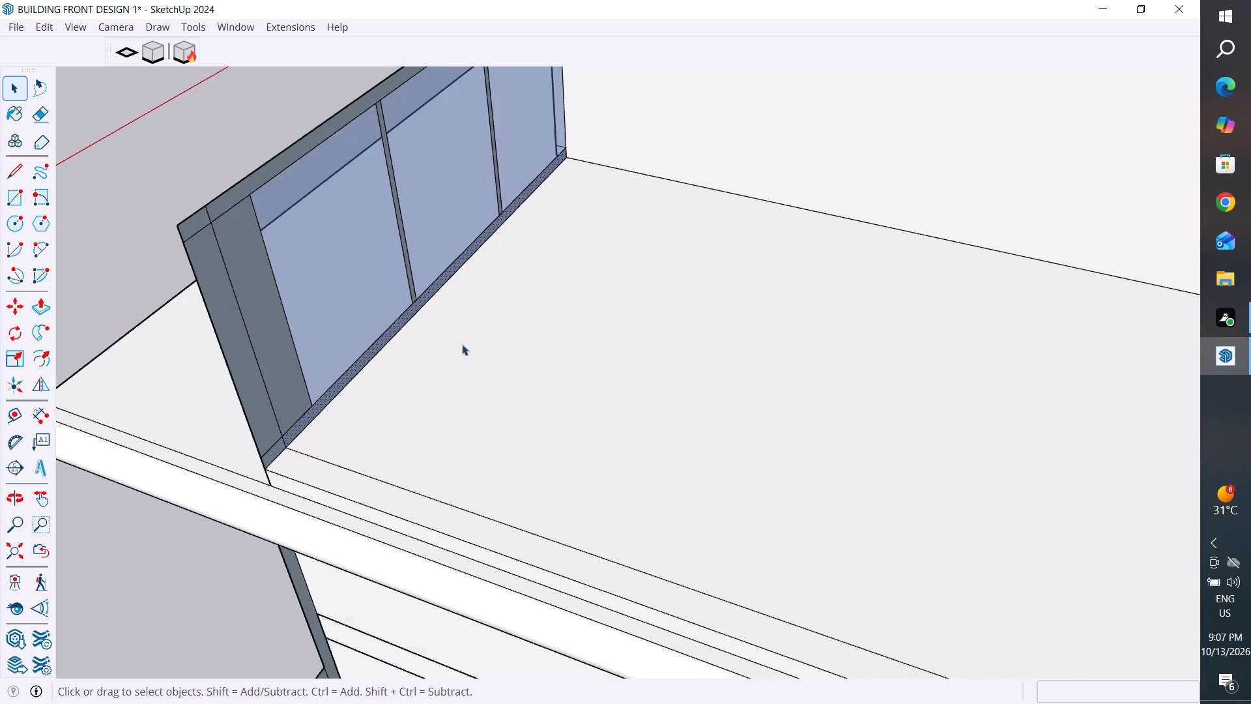
middle_drag(545, 296, 438, 324)
scroll(438, 324, up, 1)
scroll(440, 342, down, 6)
scroll(431, 150, up, 4)
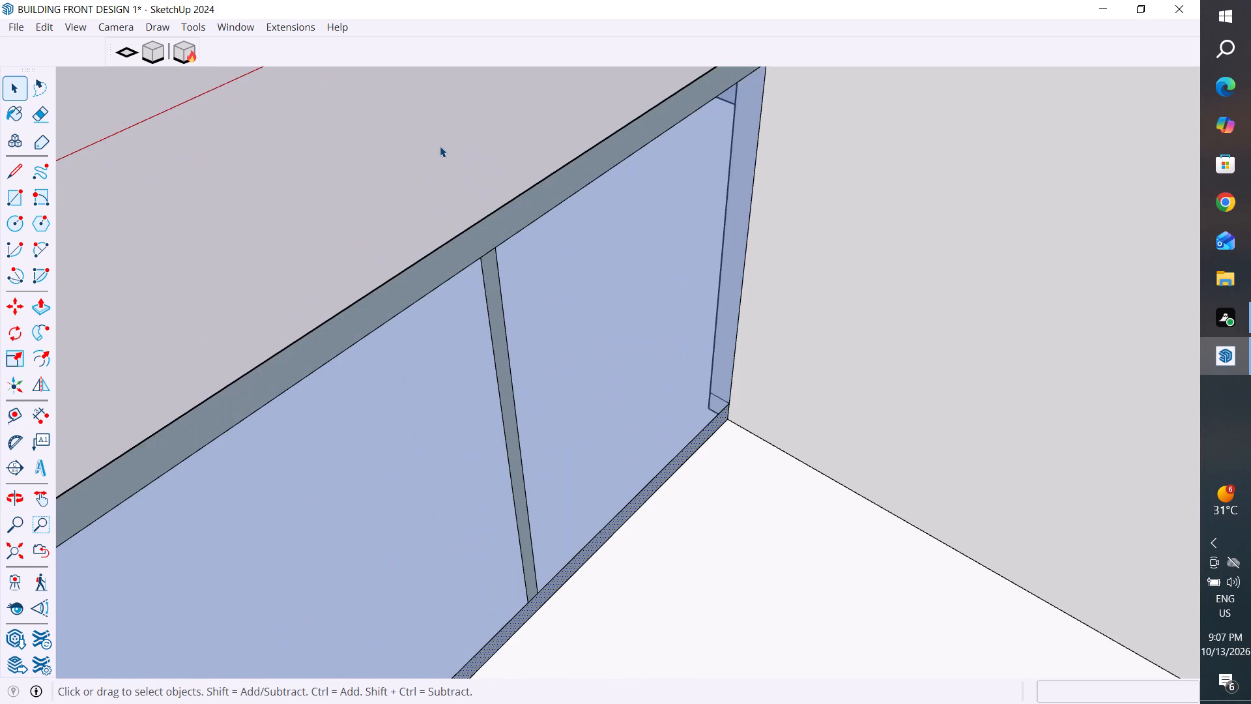
scroll(440, 146, down, 2)
middle_drag(507, 232, 469, 186)
scroll(582, 283, down, 5)
middle_drag(551, 229, 529, 146)
scroll(517, 121, up, 3)
scroll(535, 140, down, 3)
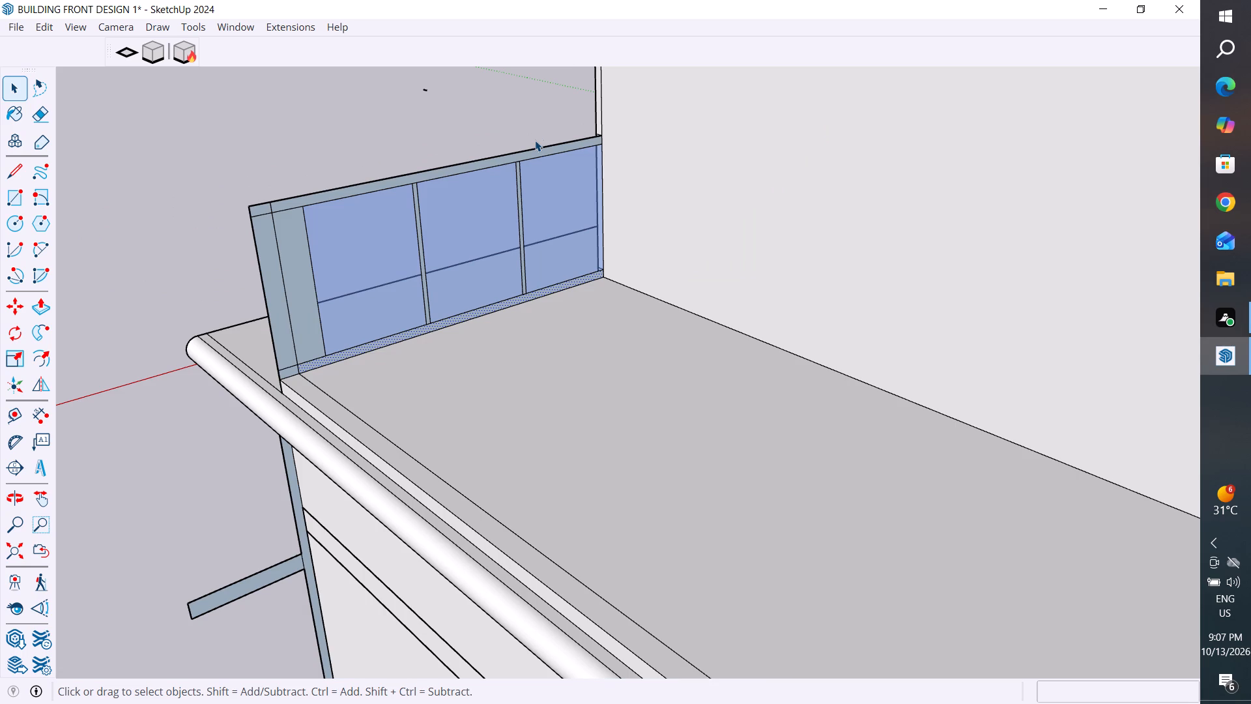
scroll(581, 196, down, 1)
scroll(407, 140, up, 1)
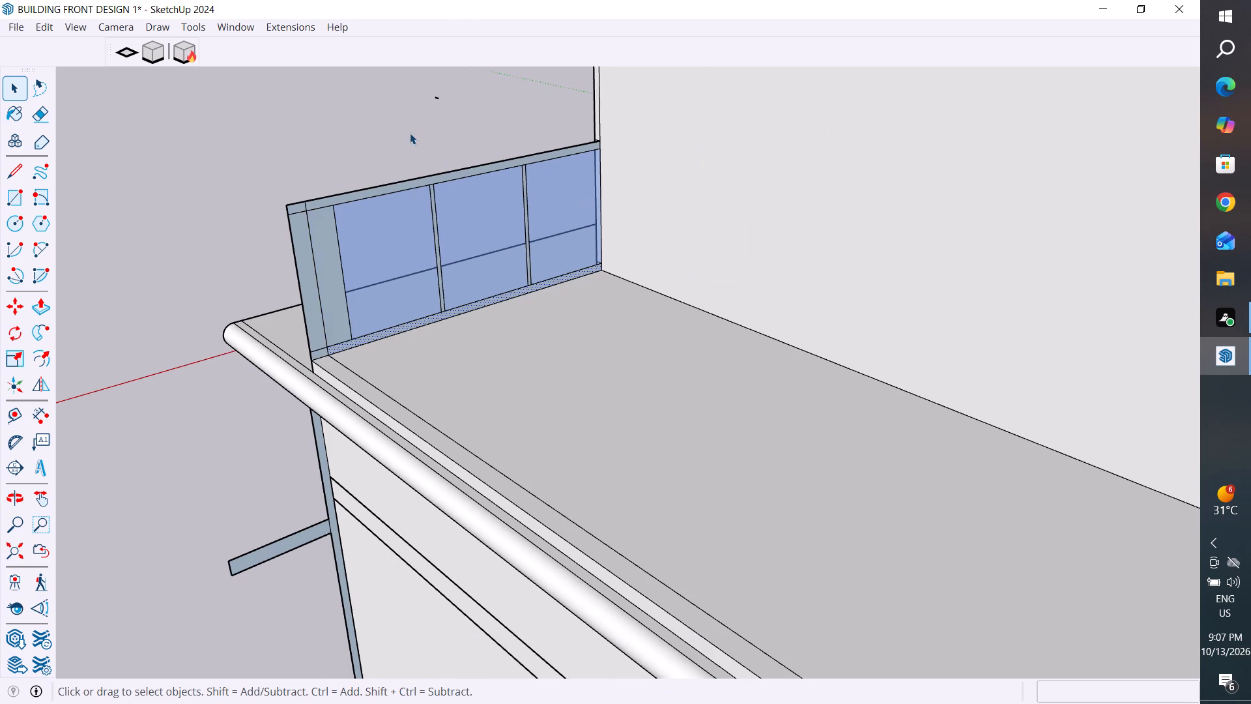
scroll(410, 133, up, 1)
scroll(428, 158, down, 1)
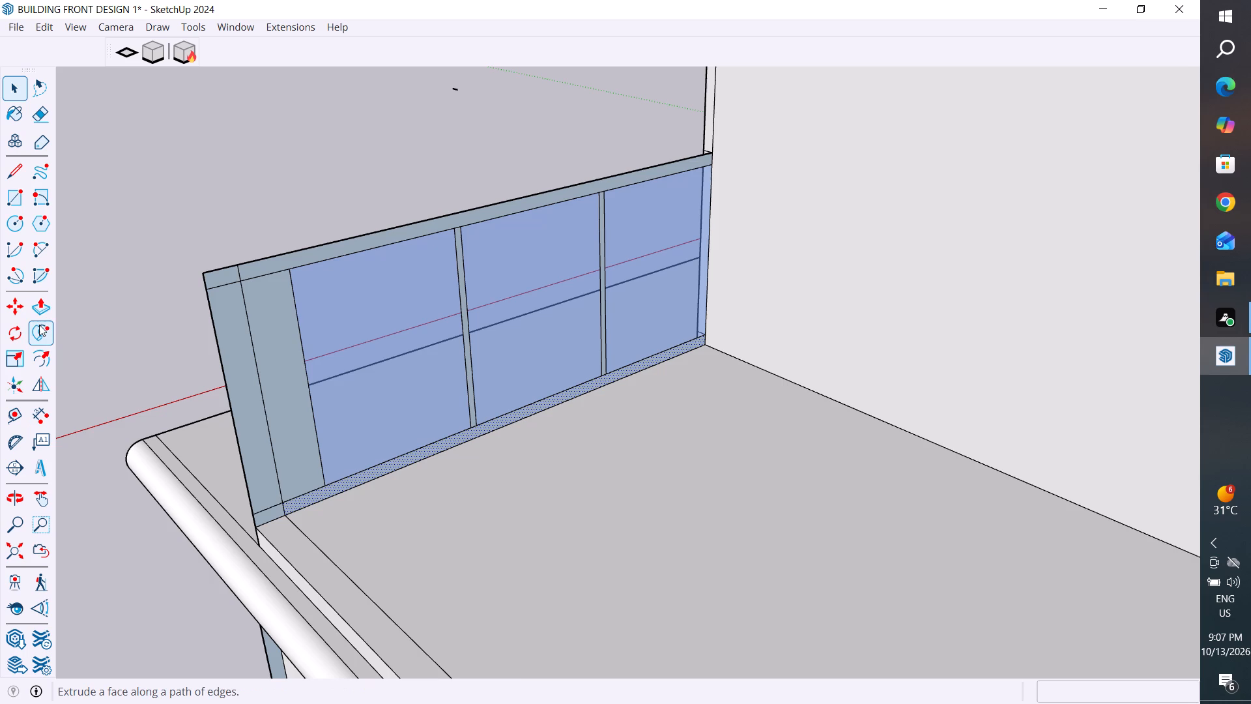
click(39, 304)
scroll(312, 512, up, 4)
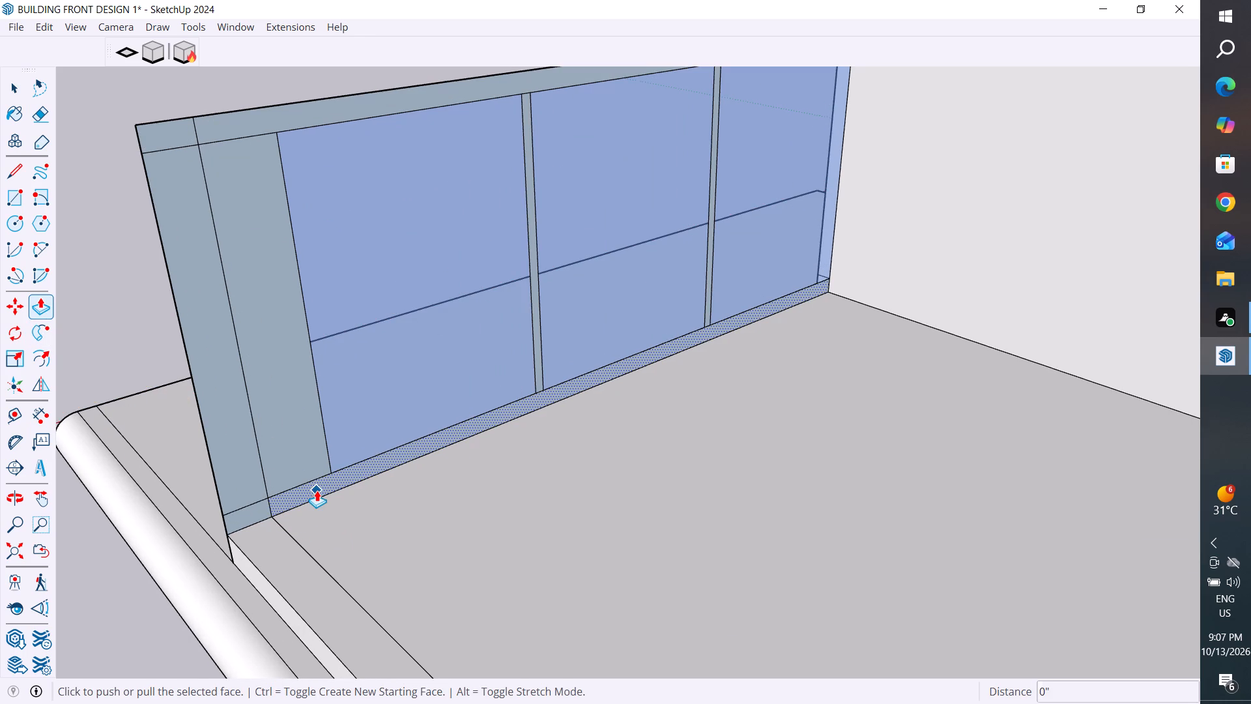
click(317, 490)
click(331, 499)
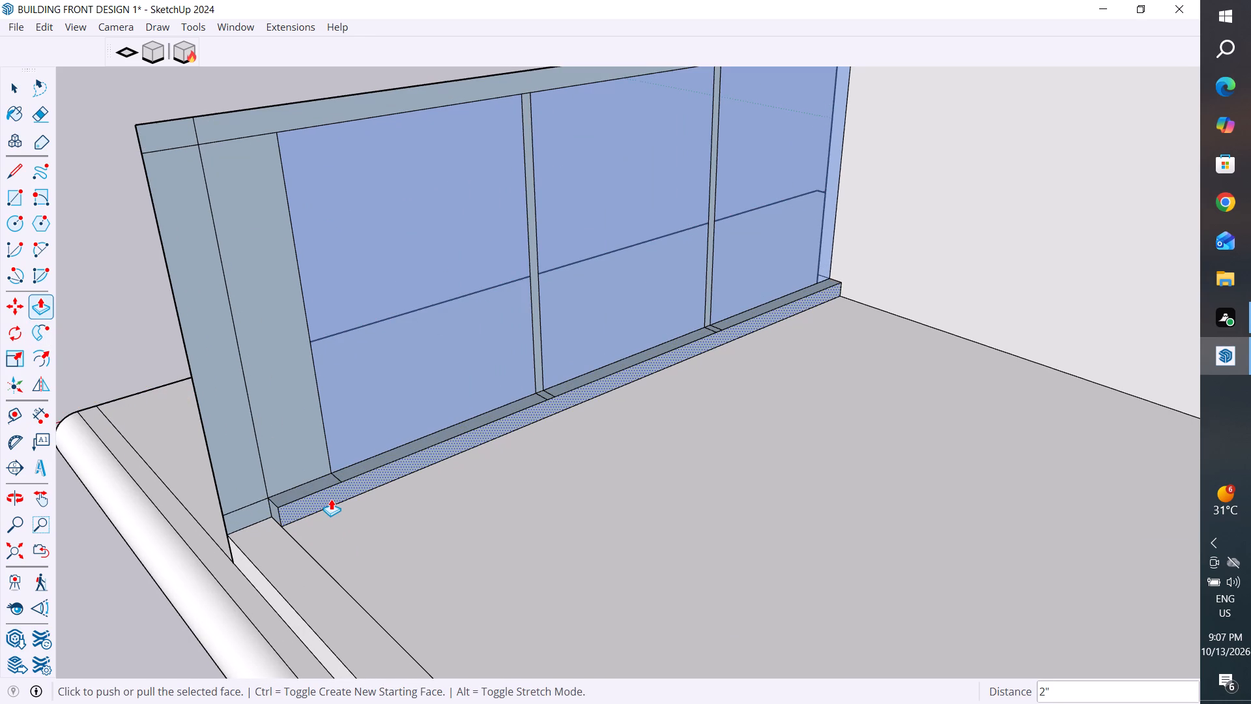
Push/Pull the inner faces of the railing's top rail and wide end panel by the same 2" toward the terrace.
click(1, 83)
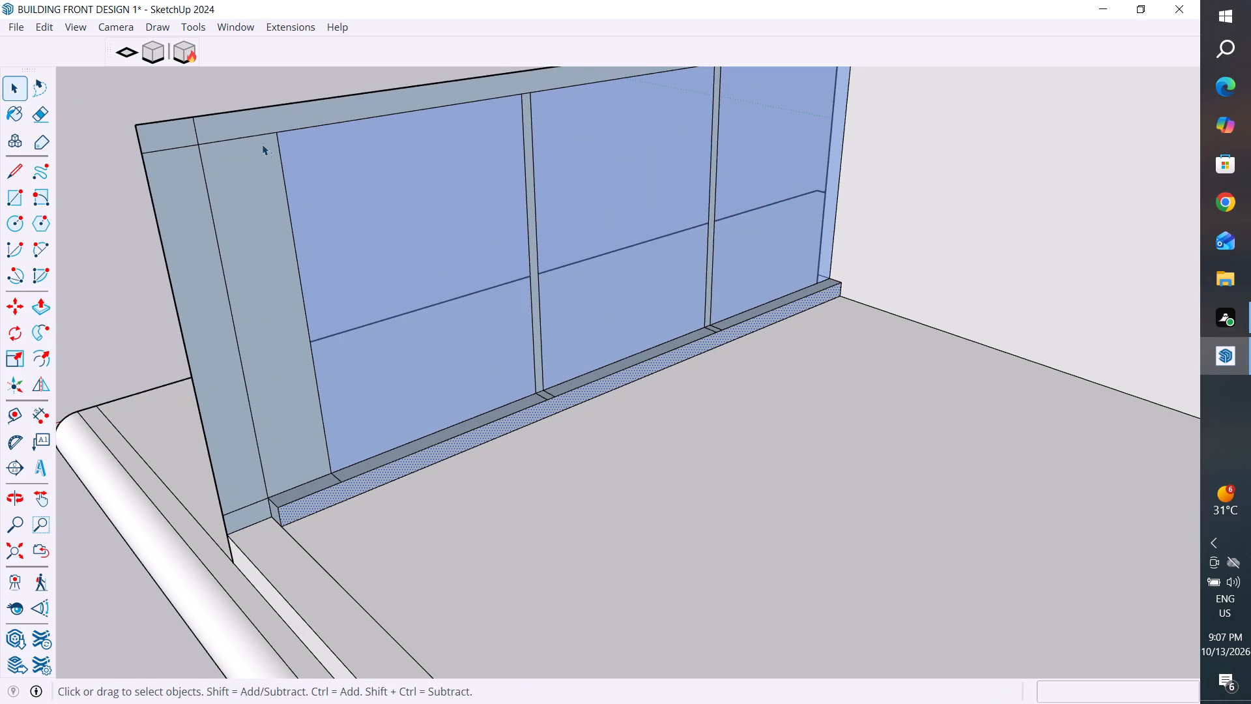
click(281, 125)
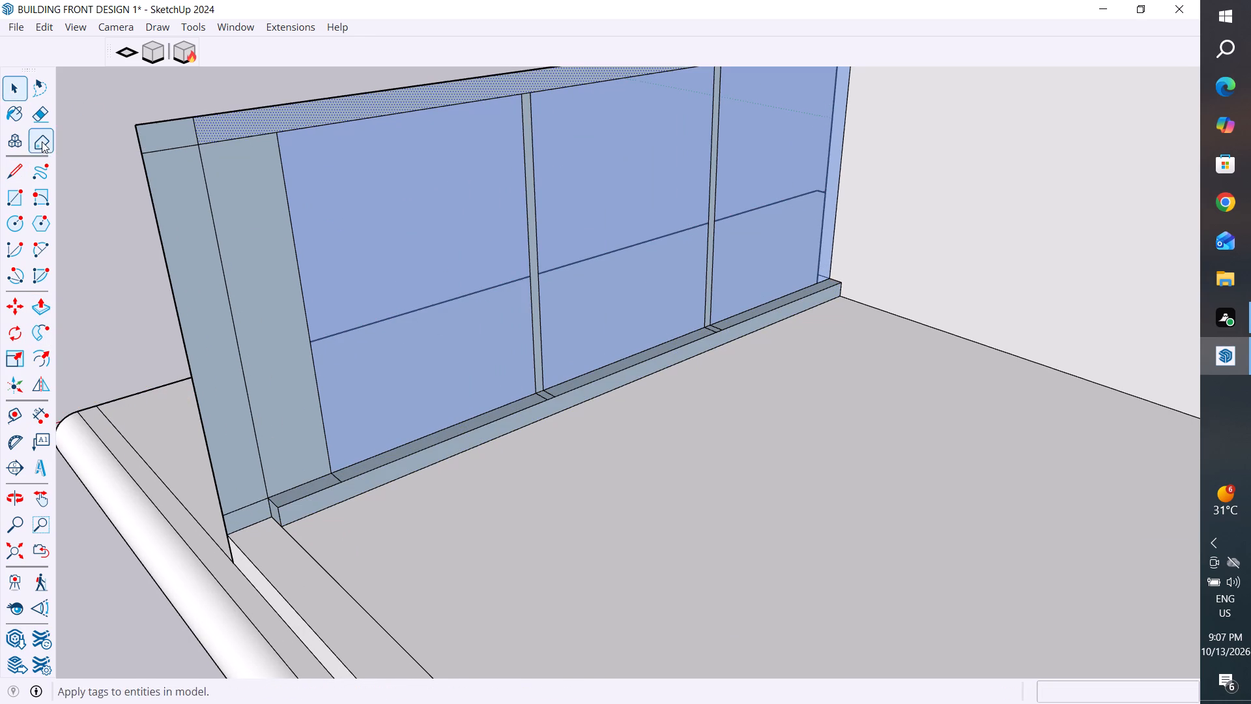
click(41, 304)
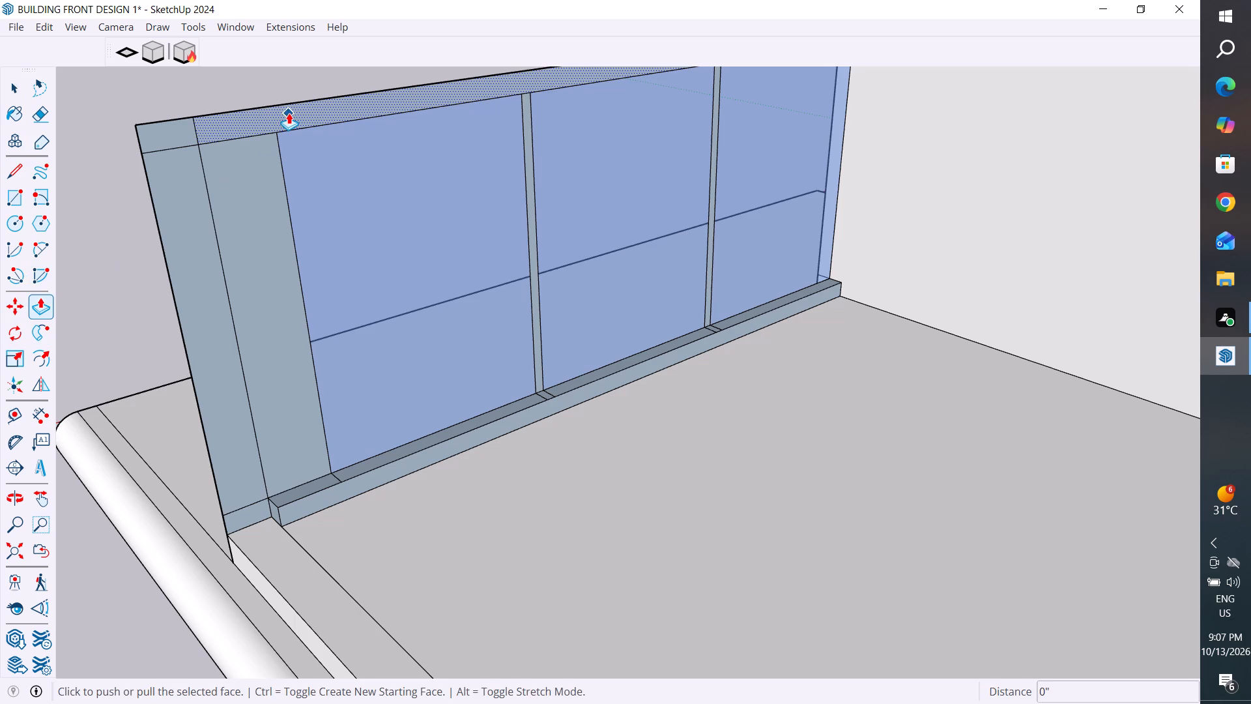
double_click(289, 113)
click(8, 88)
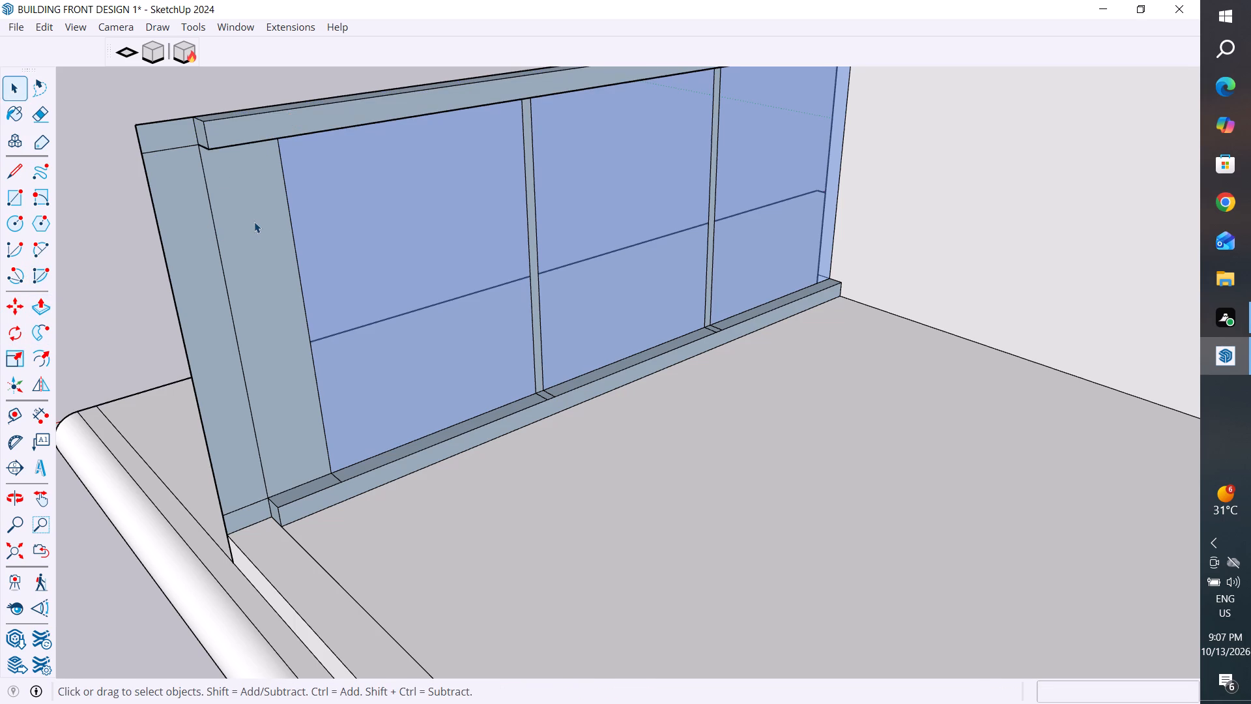
click(254, 222)
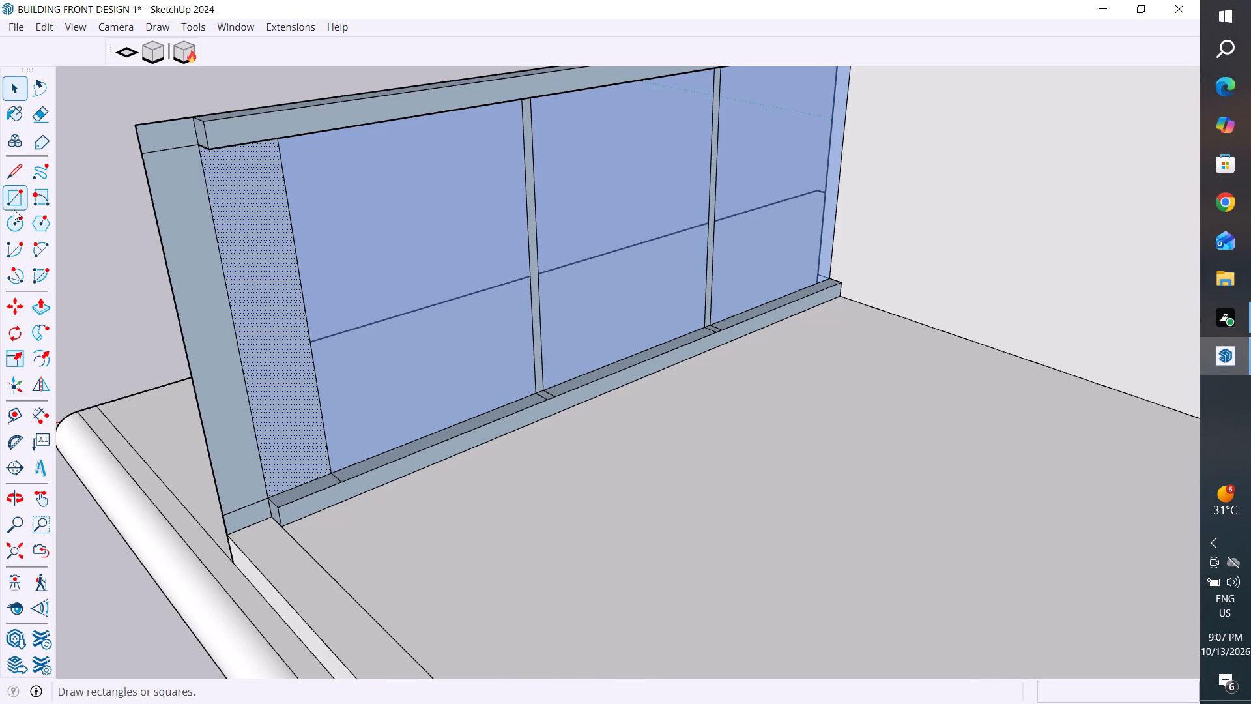
click(41, 311)
double_click(275, 316)
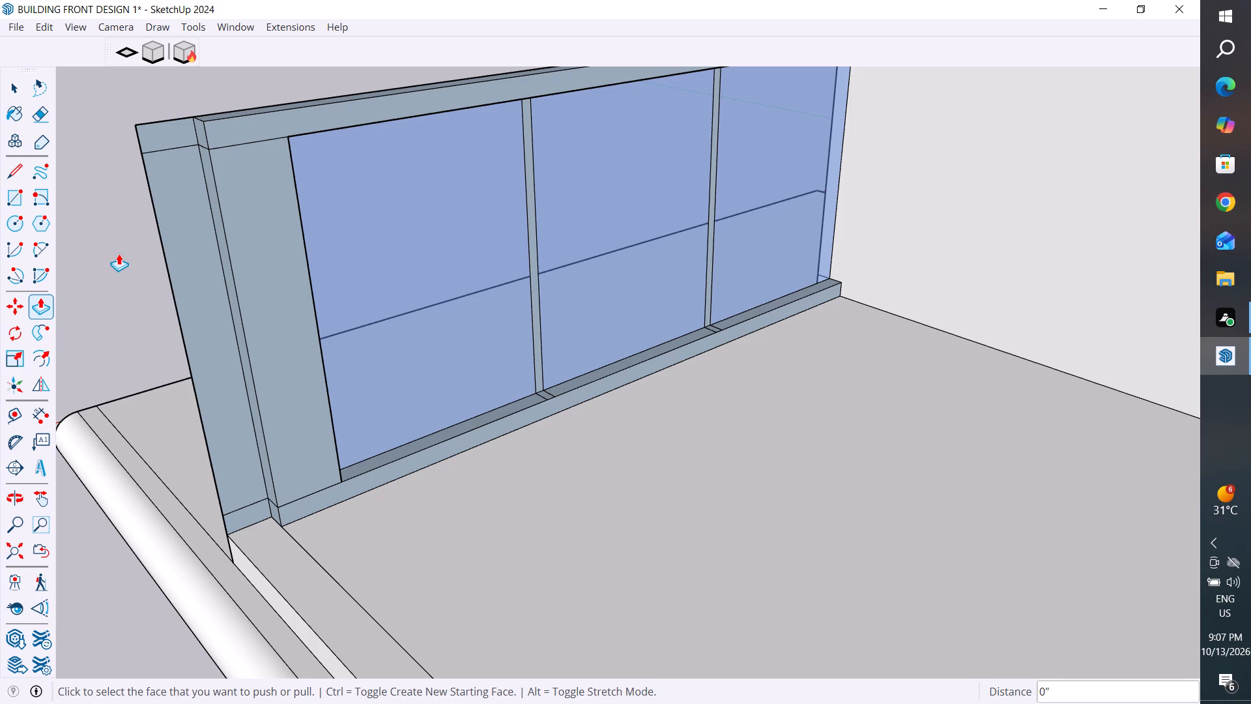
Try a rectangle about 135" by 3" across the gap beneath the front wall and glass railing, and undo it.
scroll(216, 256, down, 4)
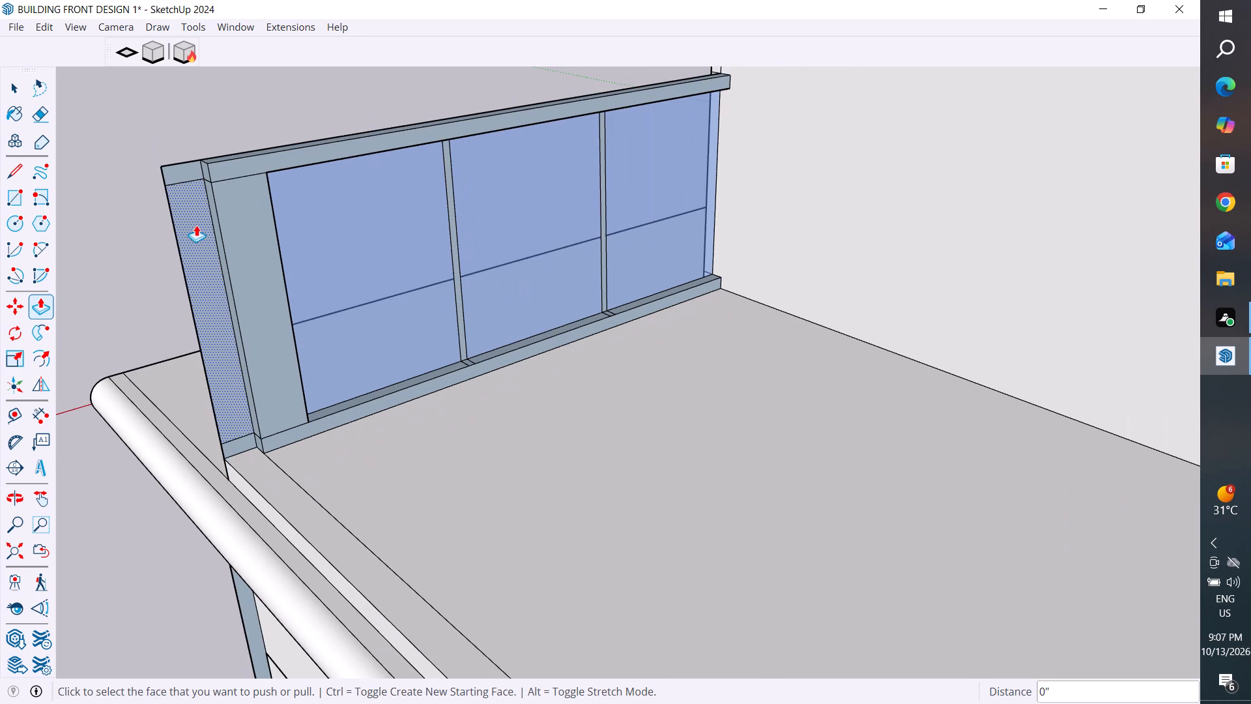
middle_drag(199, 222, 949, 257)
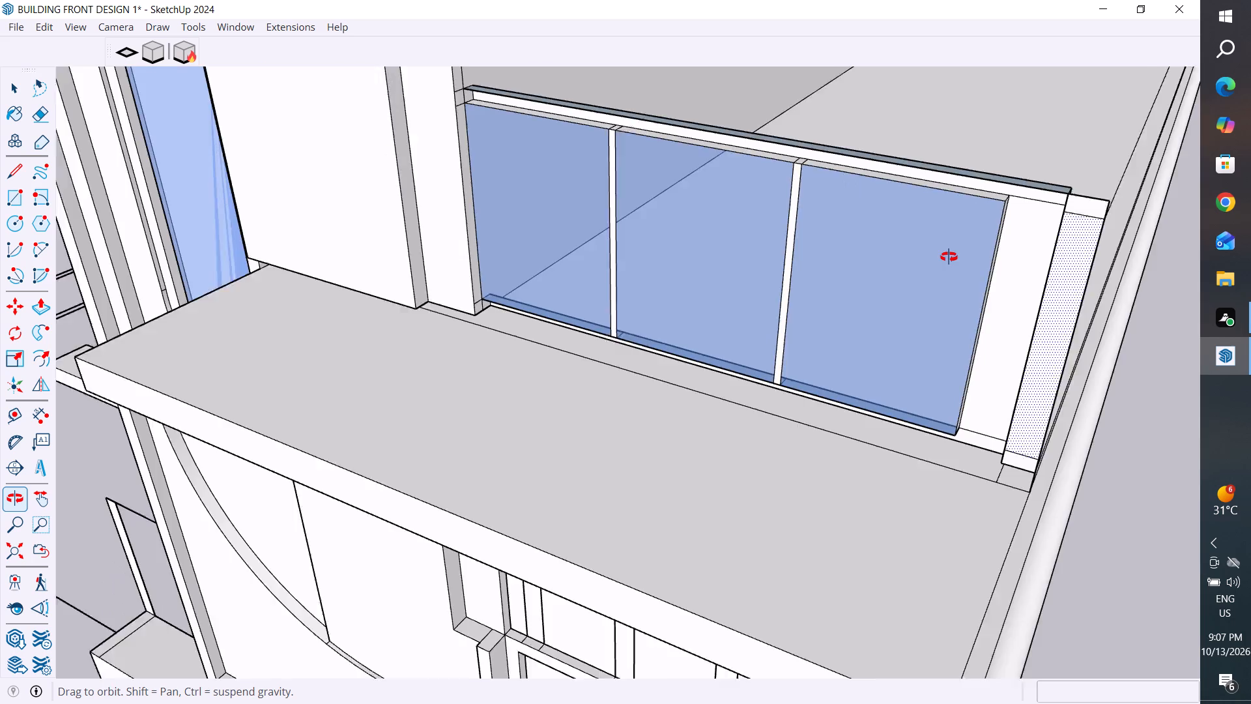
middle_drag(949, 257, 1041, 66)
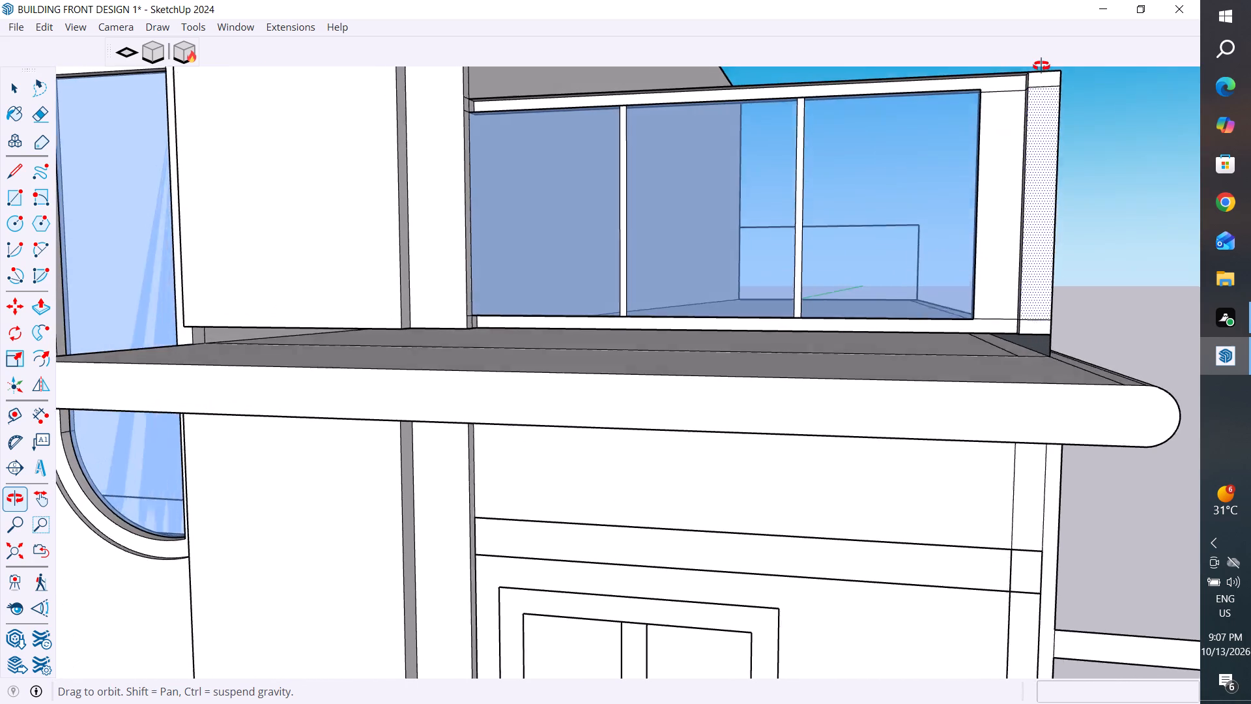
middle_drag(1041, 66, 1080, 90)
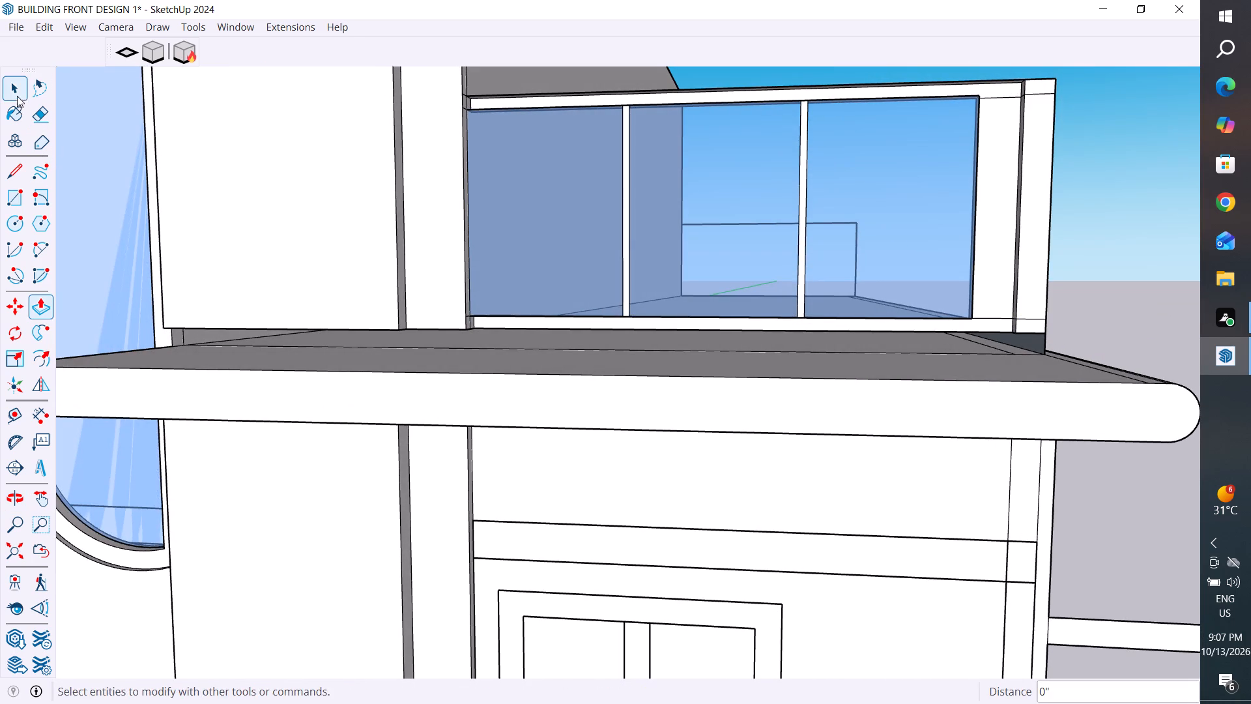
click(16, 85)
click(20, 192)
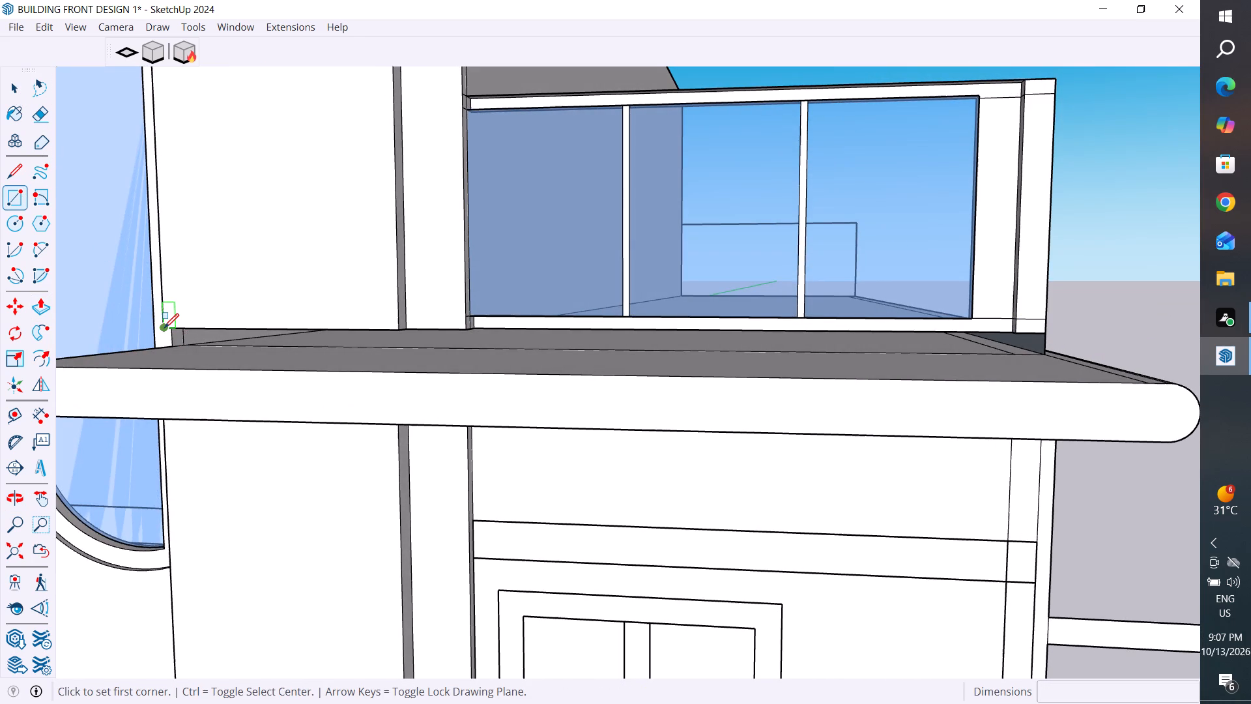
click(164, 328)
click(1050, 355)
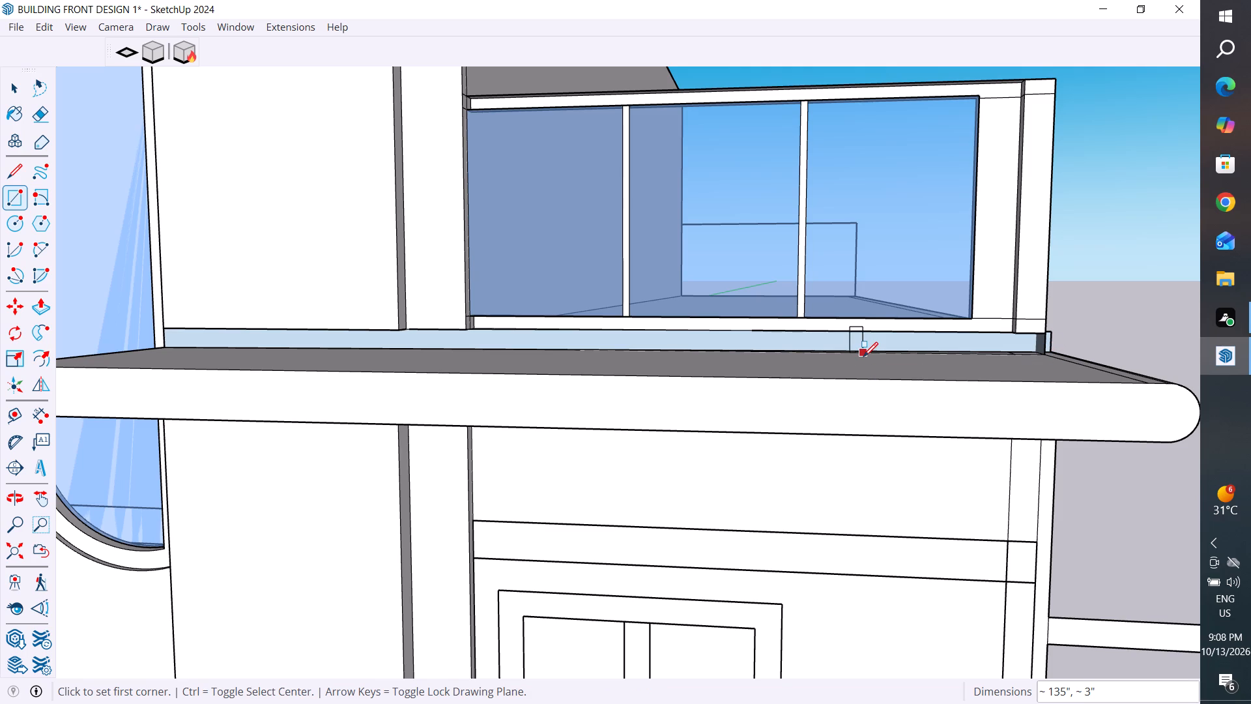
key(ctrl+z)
Draw a rectangle about 132" by 3" closing the gap between the front canopy slab and the wall and railing above it.
middle_drag(1047, 359, 1222, 329)
scroll(1055, 244, down, 3)
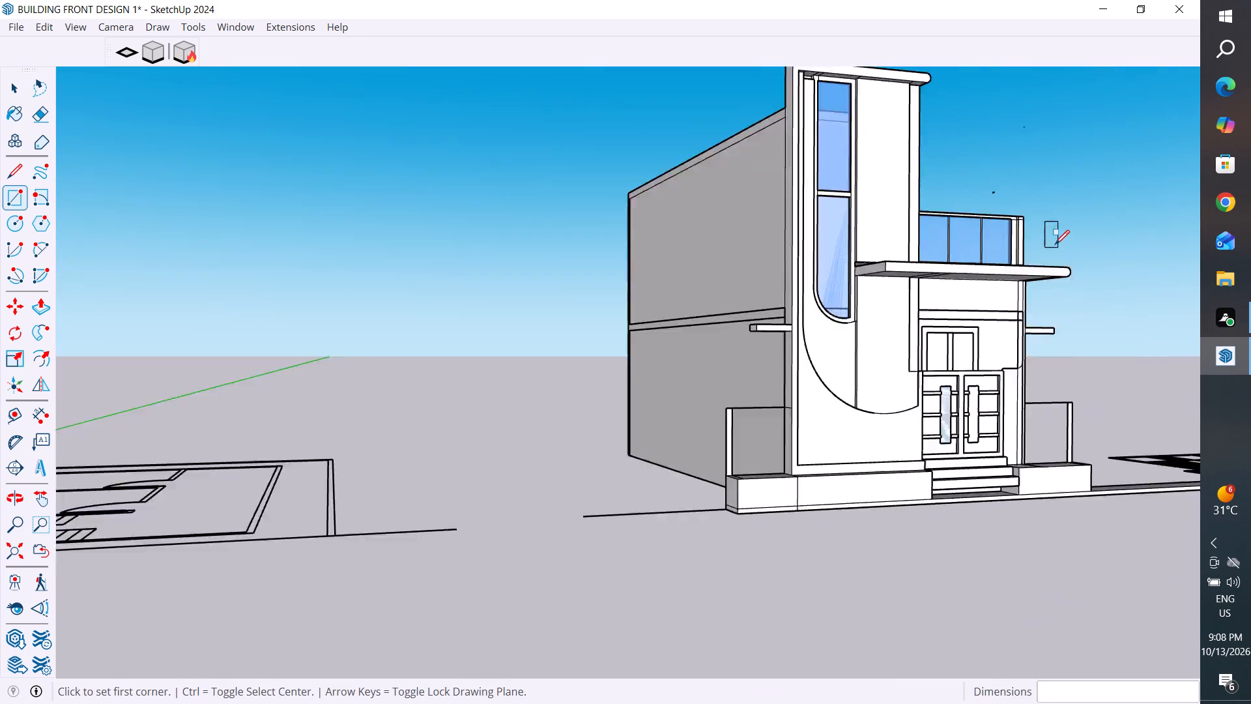
scroll(1055, 244, down, 2)
middle_drag(1046, 274, 1050, 403)
scroll(1080, 259, up, 11)
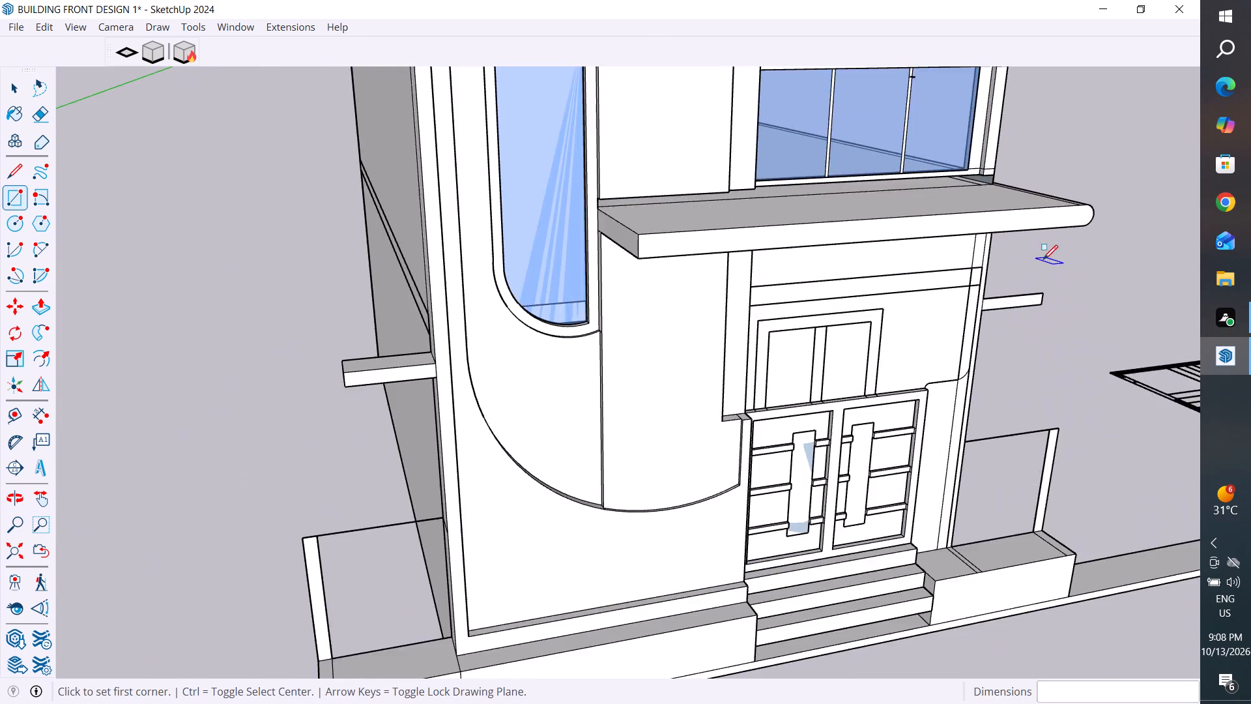
scroll(1043, 259, up, 2)
scroll(1022, 252, down, 4)
scroll(810, 184, up, 2)
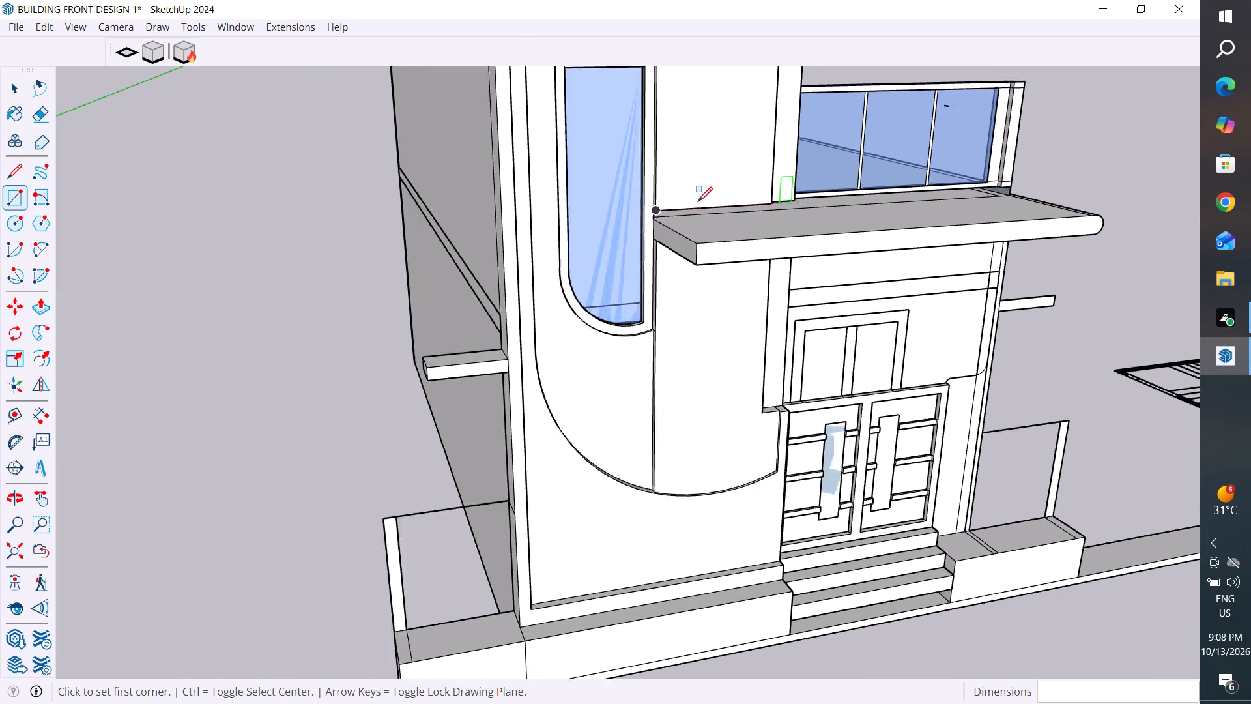
scroll(698, 201, up, 1)
middle_drag(694, 175, 738, 128)
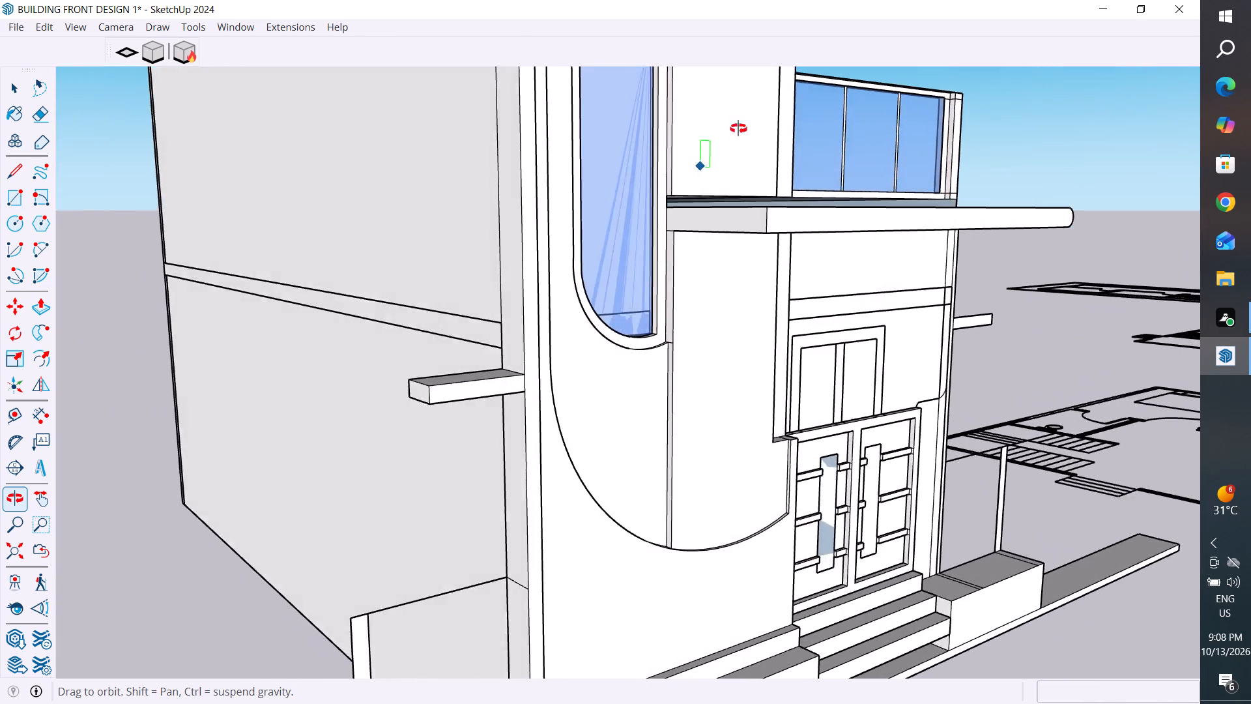
middle_drag(738, 128, 627, 162)
scroll(1102, 227, up, 4)
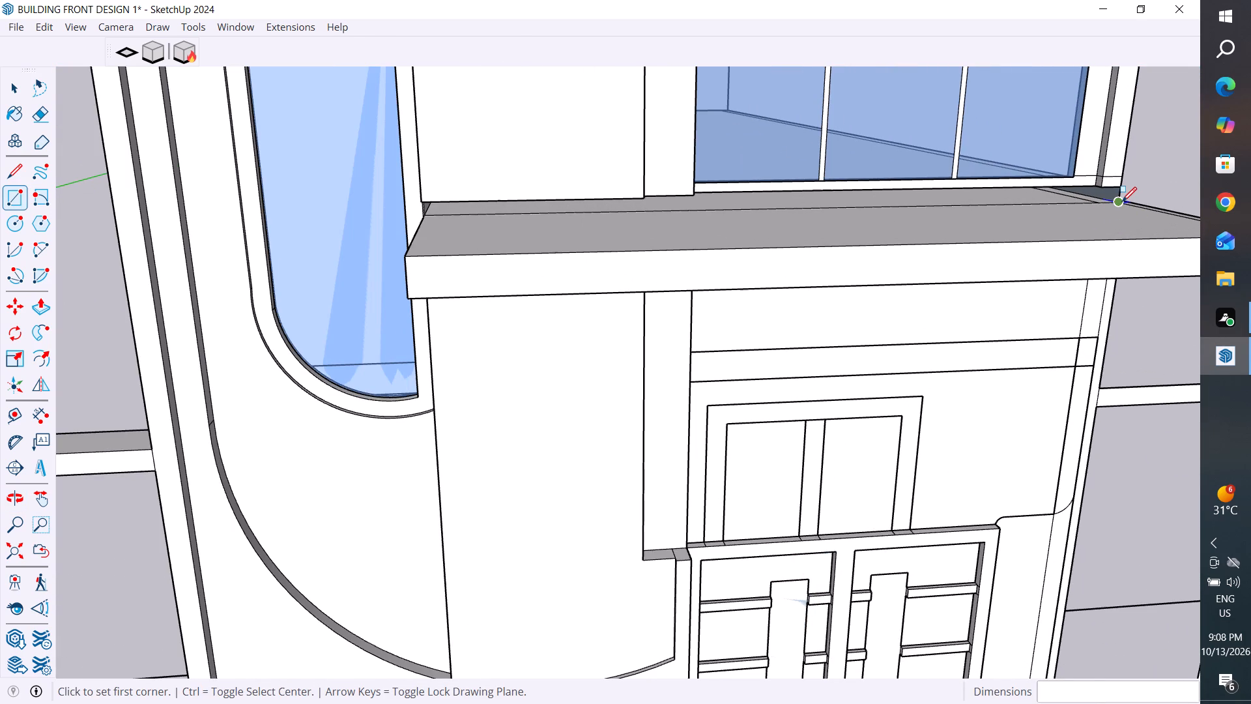
click(1122, 201)
middle_drag(398, 235, 794, 164)
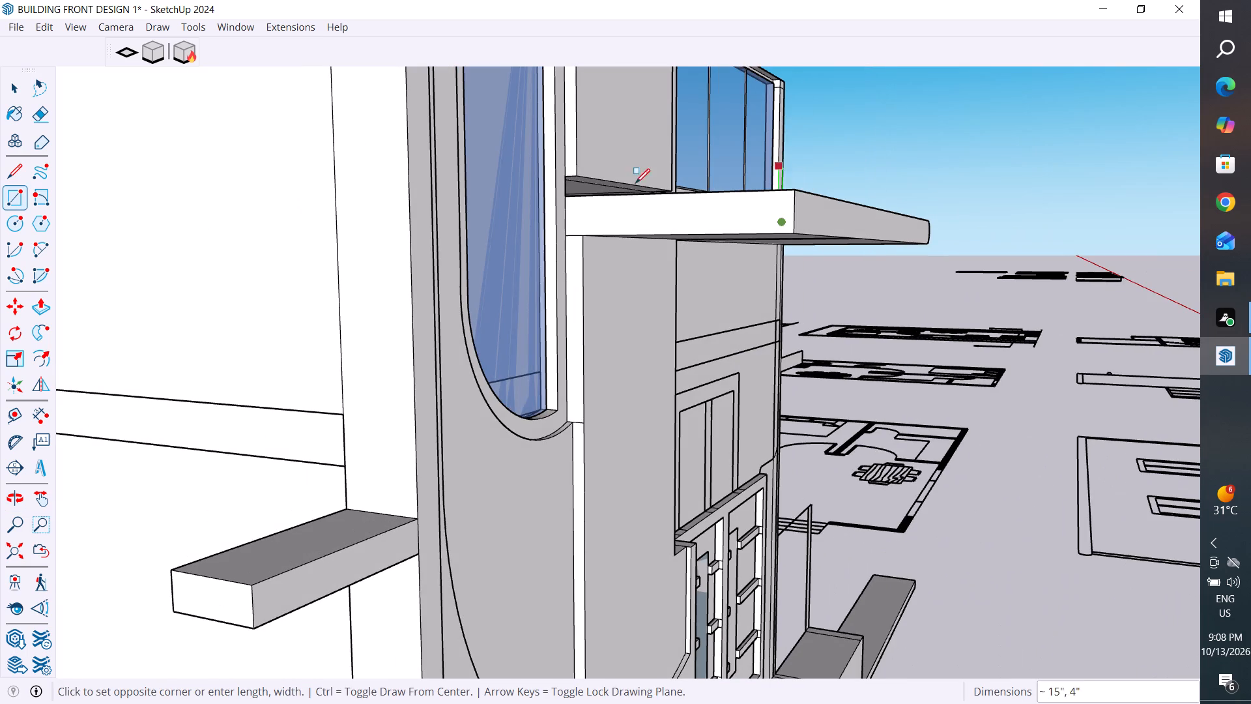
click(566, 184)
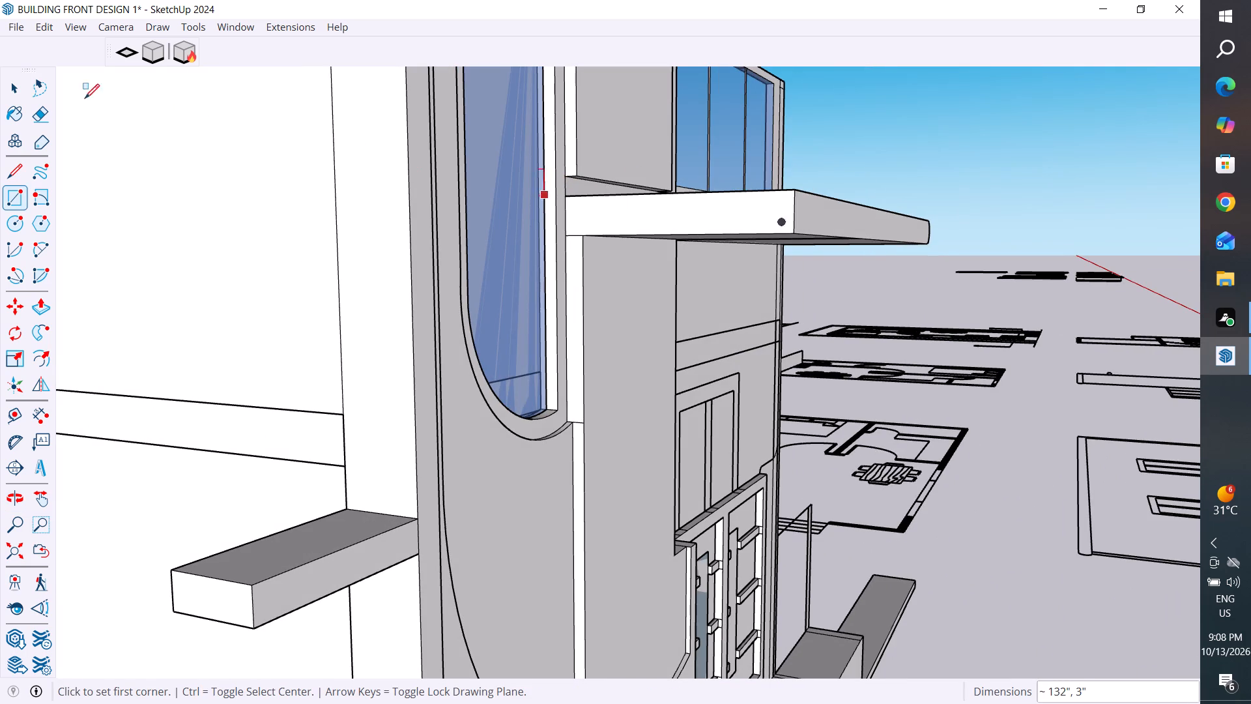
click(22, 91)
Examine the whole building beside the plan and elevation drawings, including its side, rear, terrace slab and upper roof.
scroll(327, 392, down, 12)
middle_drag(756, 357, 506, 453)
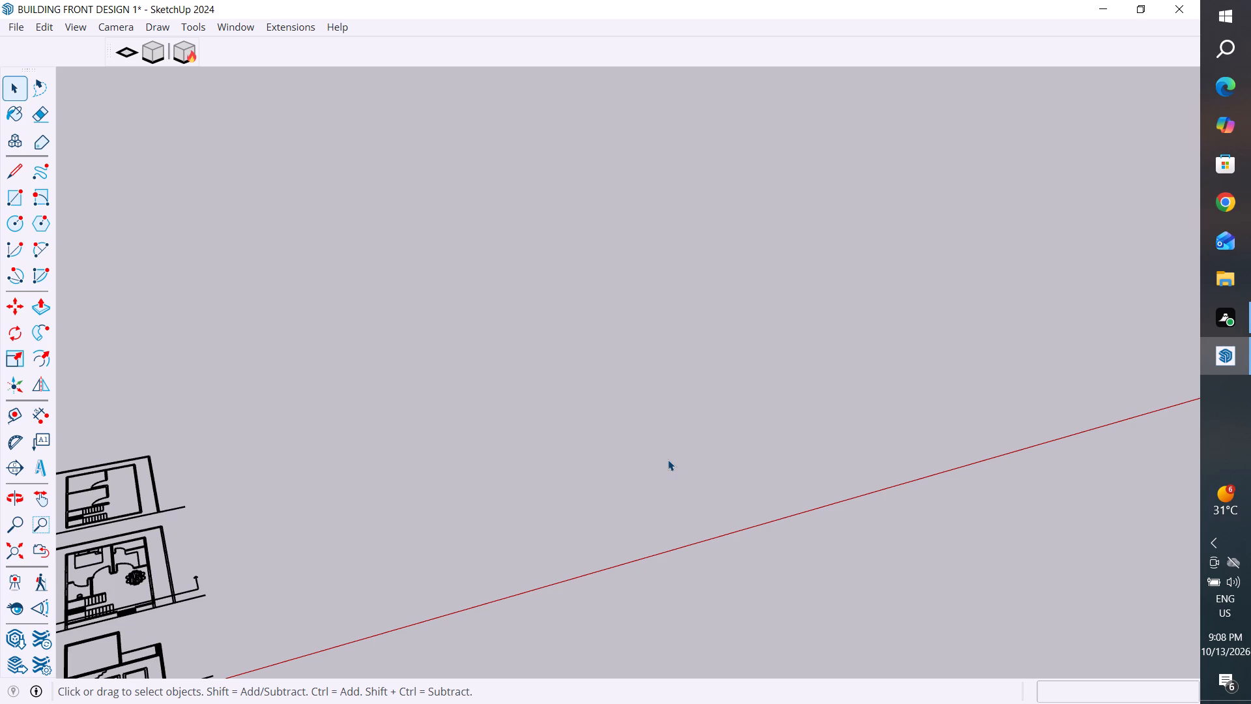
scroll(668, 460, down, 5)
scroll(857, 387, down, 2)
scroll(966, 381, down, 3)
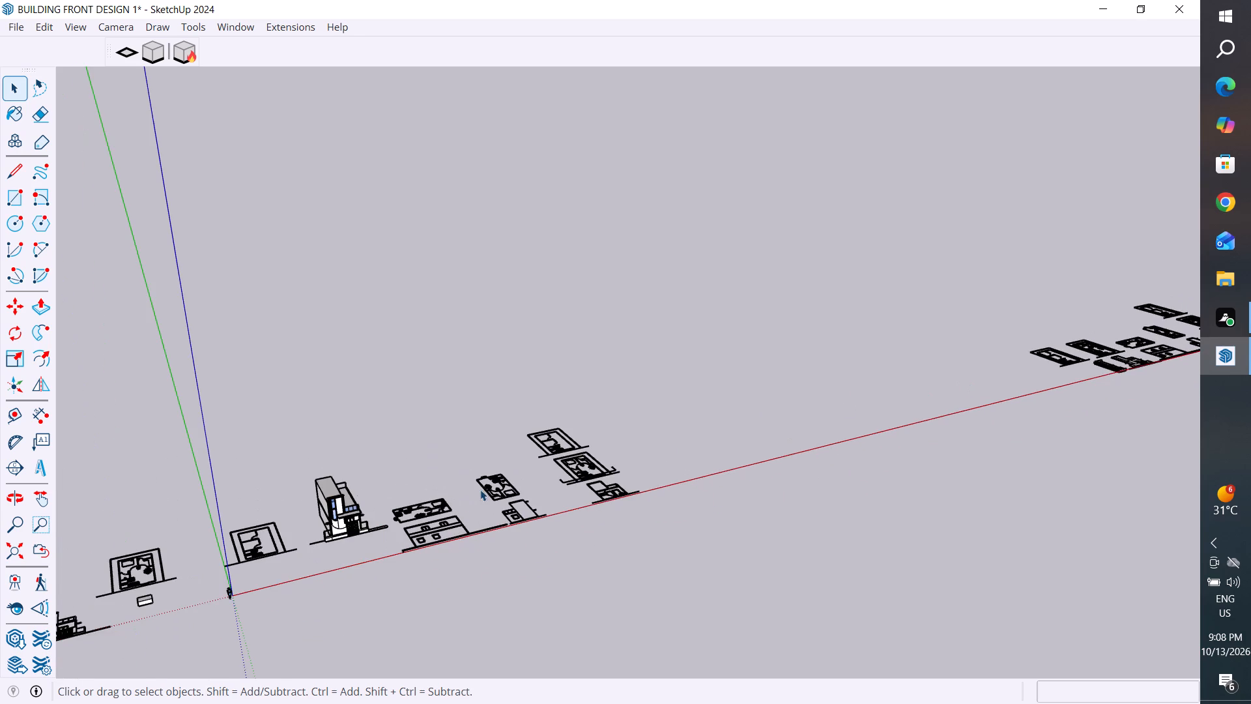
middle_drag(459, 490, 182, 557)
scroll(321, 418, up, 8)
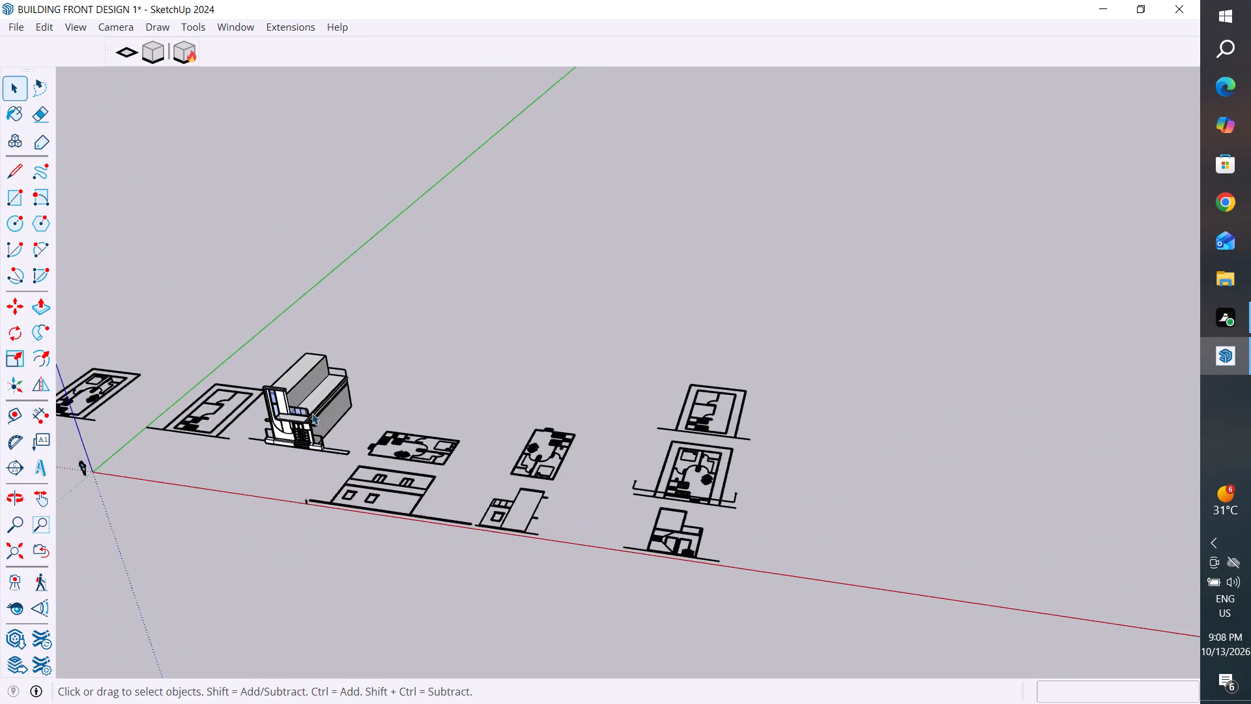
scroll(312, 413, up, 8)
middle_drag(545, 437, 157, 428)
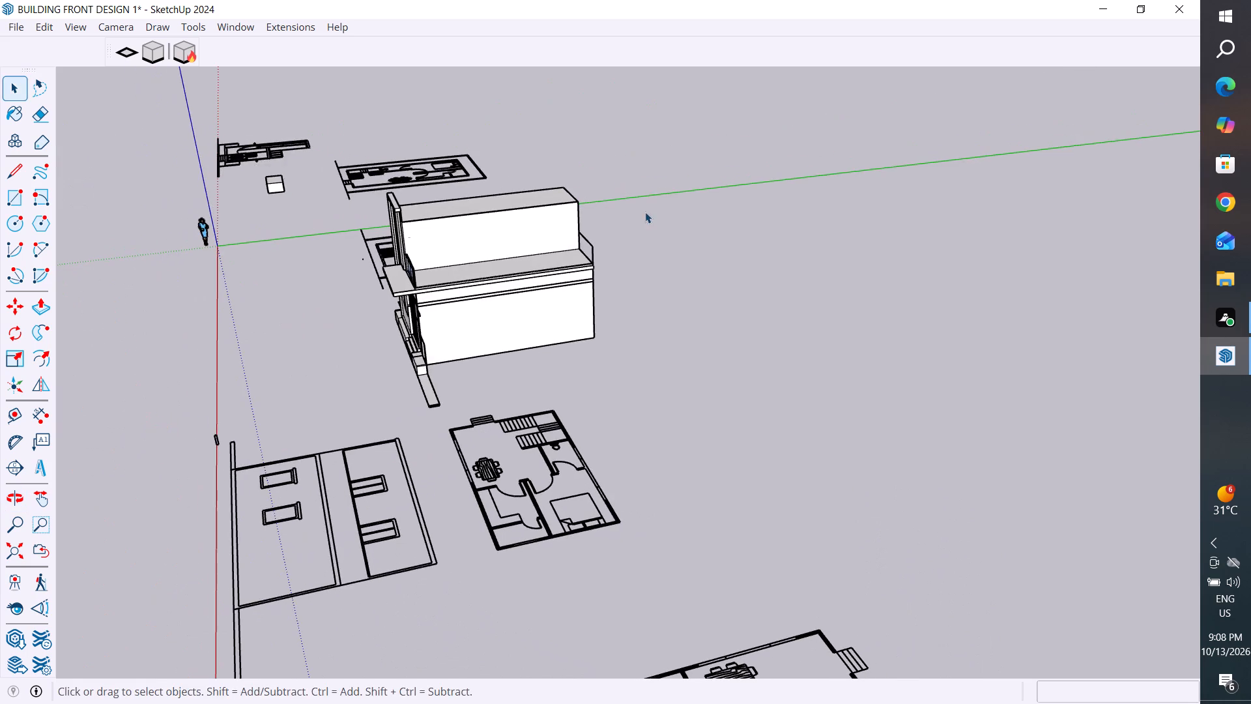
middle_drag(630, 222, 528, 252)
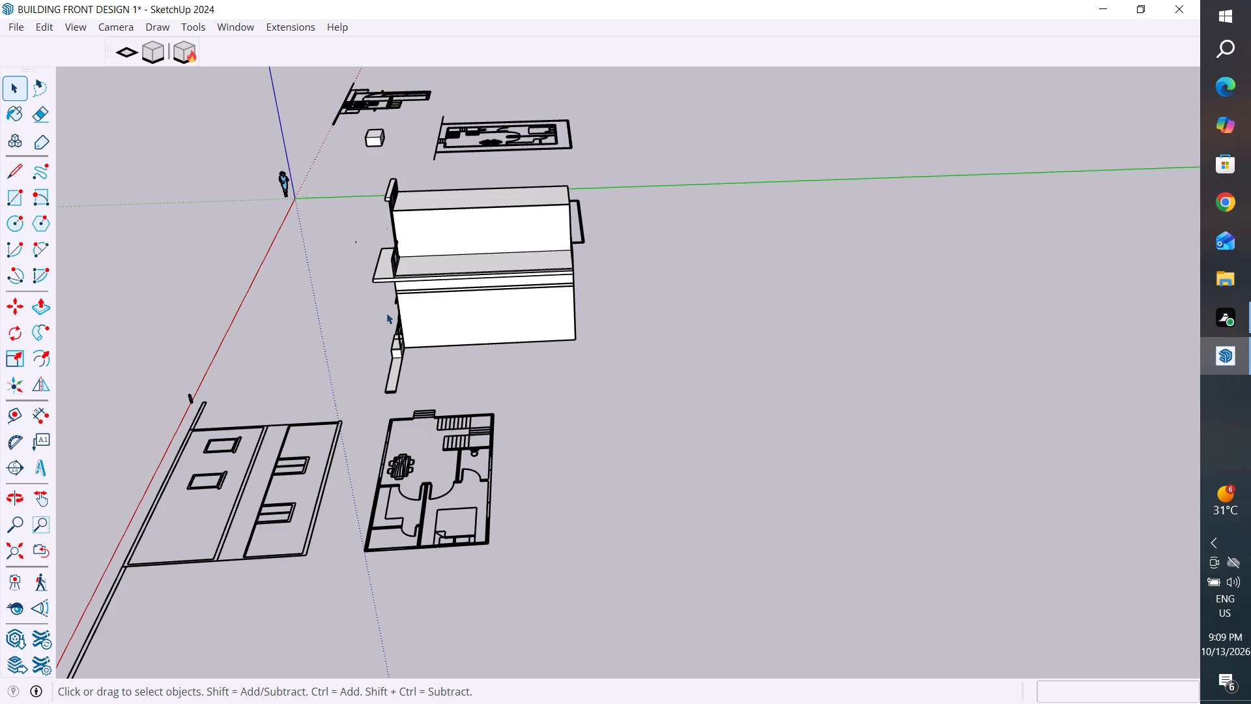
scroll(481, 306, up, 3)
scroll(386, 135, up, 4)
middle_drag(567, 368, 188, 281)
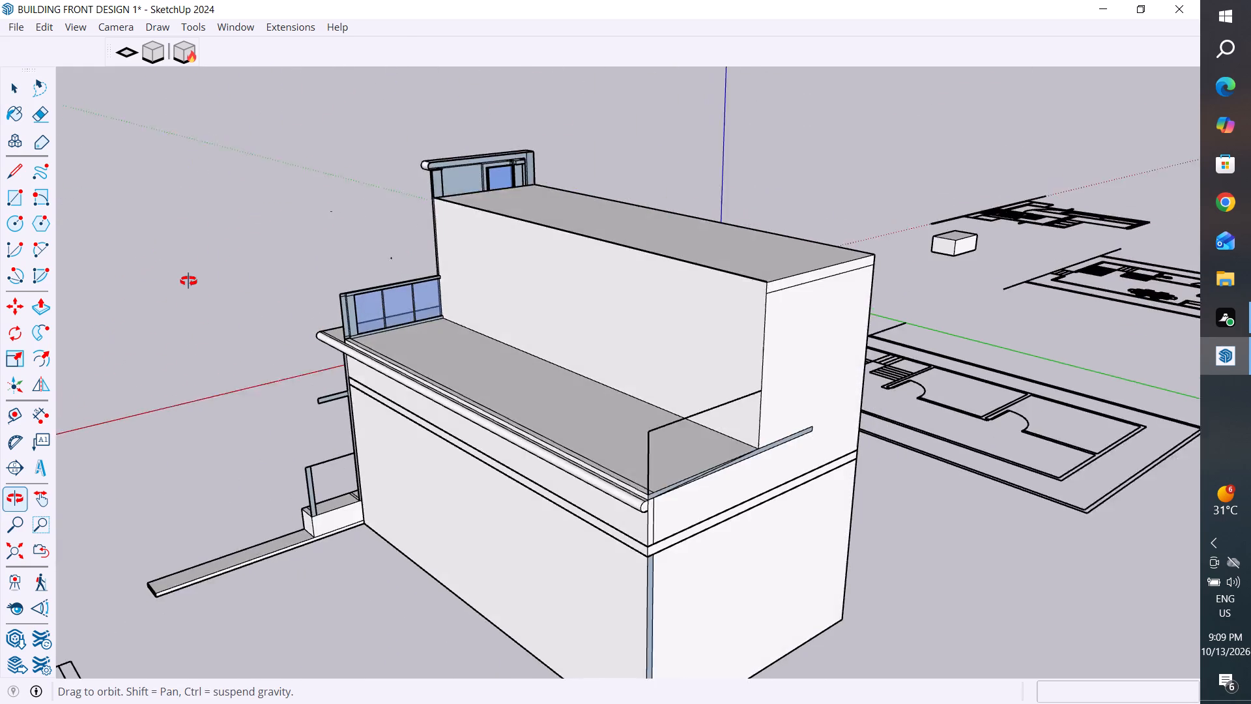
middle_drag(188, 281, 222, 256)
scroll(367, 226, up, 6)
scroll(419, 241, down, 3)
middle_drag(496, 263, 508, 324)
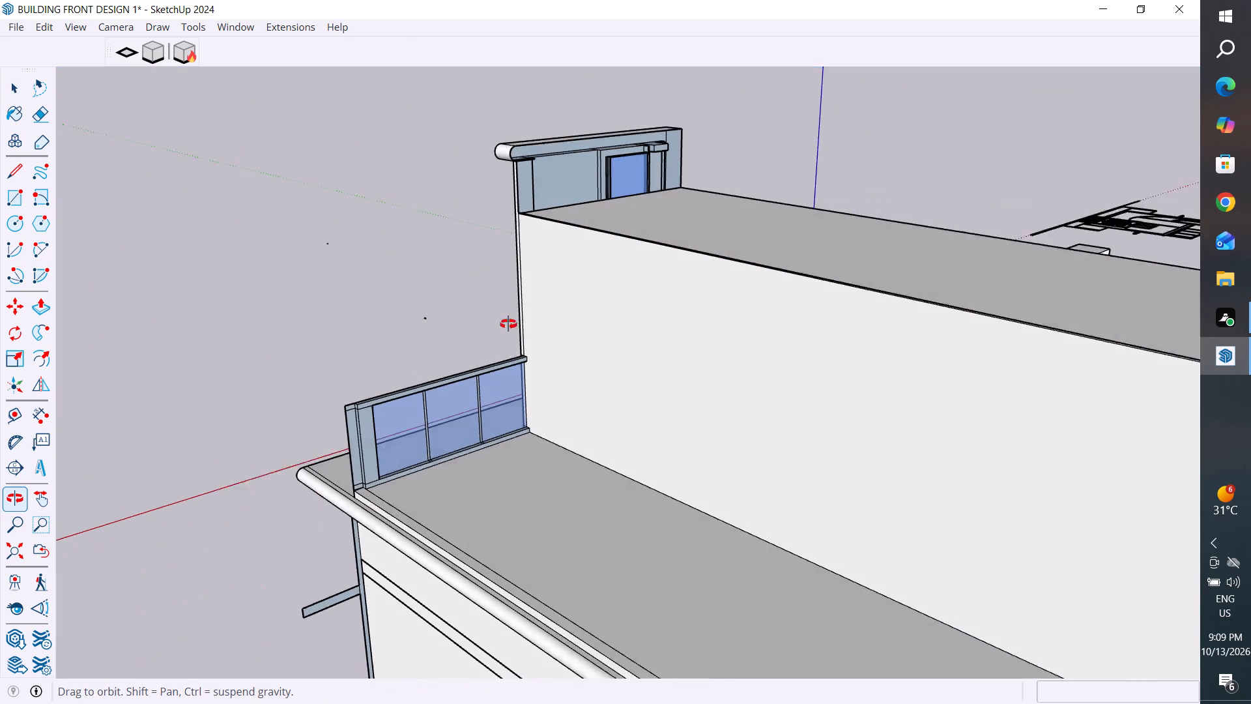
Delete the two short edges crossing the terrace-side end face of the railing's end panel, near its base and top.
middle_drag(508, 324, 581, 382)
scroll(607, 214, up, 3)
scroll(511, 229, up, 1)
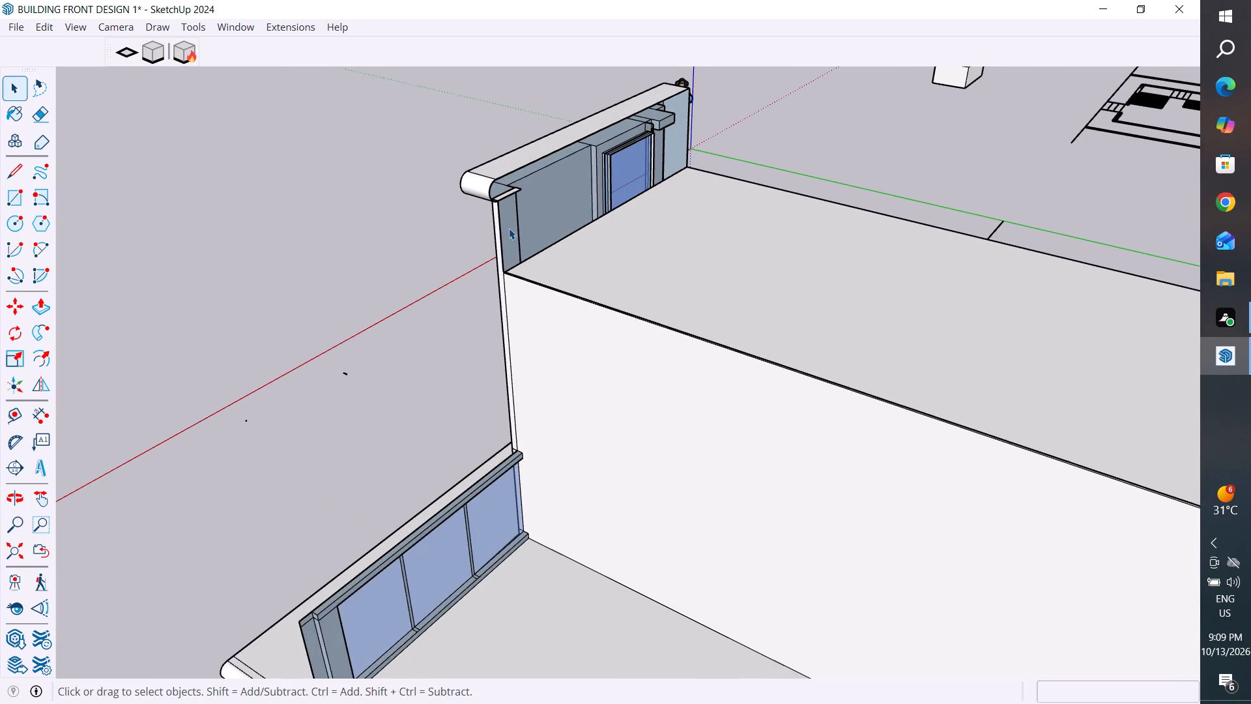
scroll(509, 228, up, 1)
scroll(529, 184, down, 3)
middle_drag(510, 398, 412, 392)
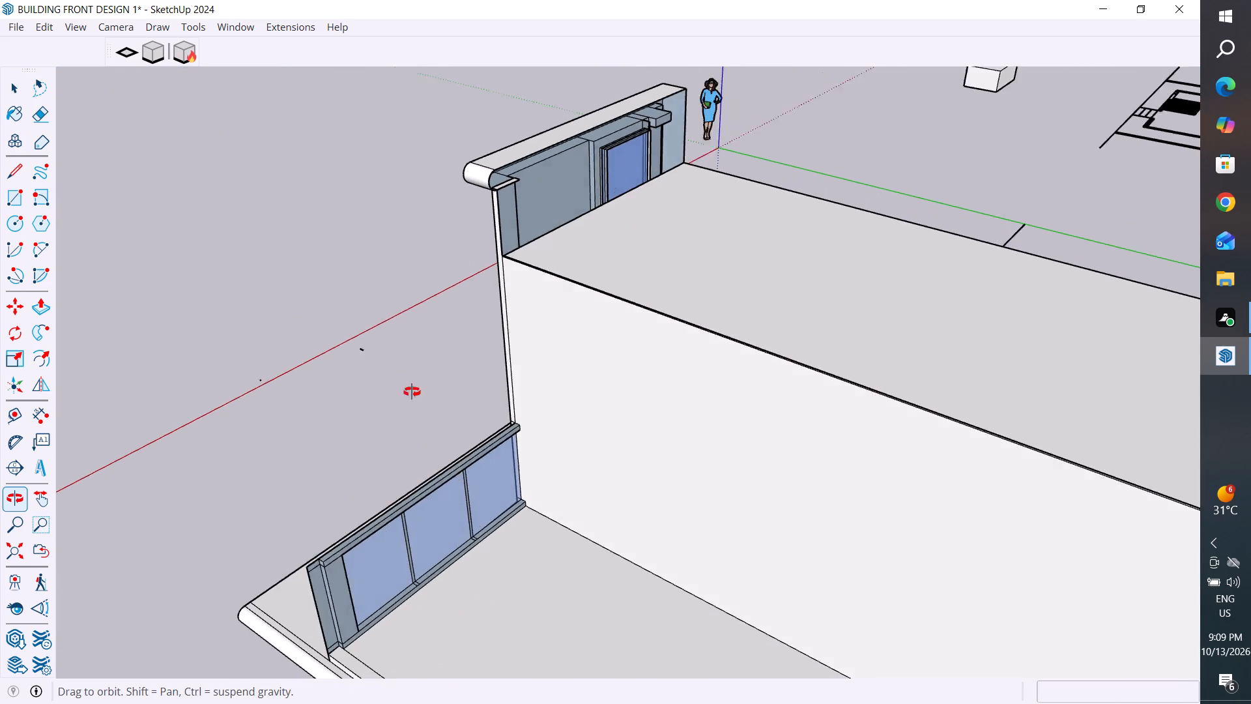
middle_drag(412, 392, 382, 369)
scroll(259, 562, up, 4)
scroll(429, 570, up, 1)
middle_drag(434, 558, 583, 400)
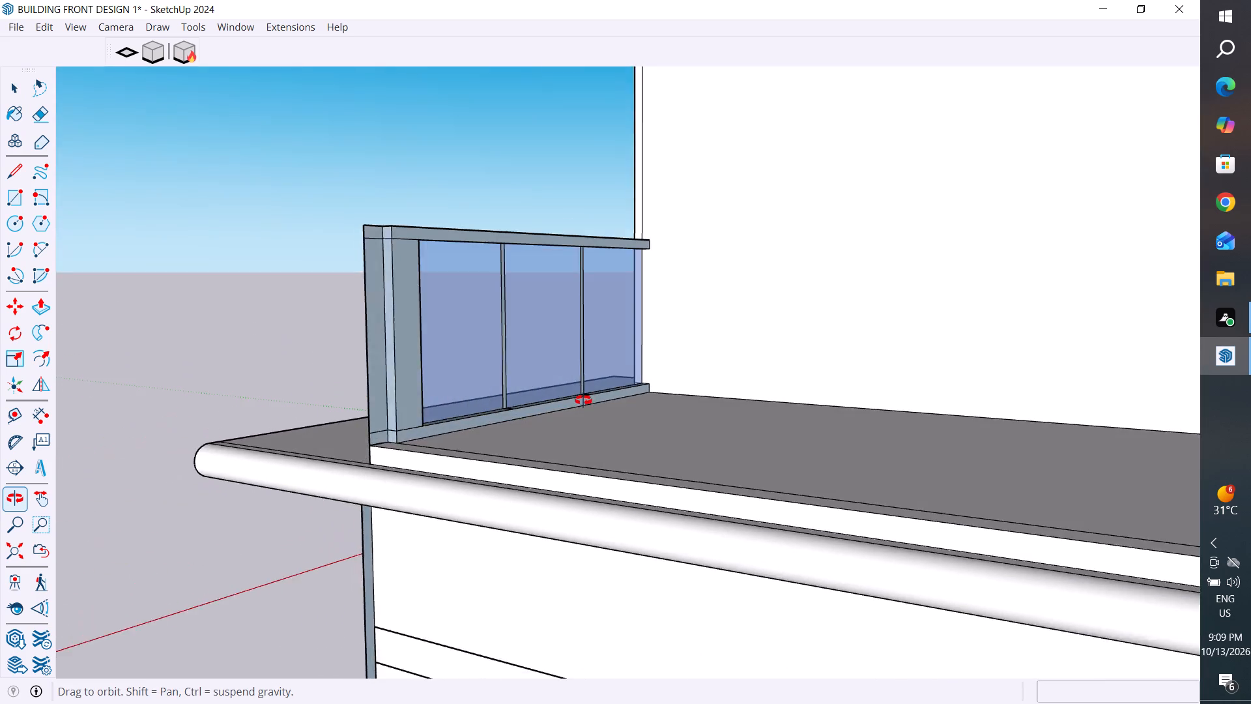
middle_drag(583, 400, 606, 398)
scroll(418, 428, up, 3)
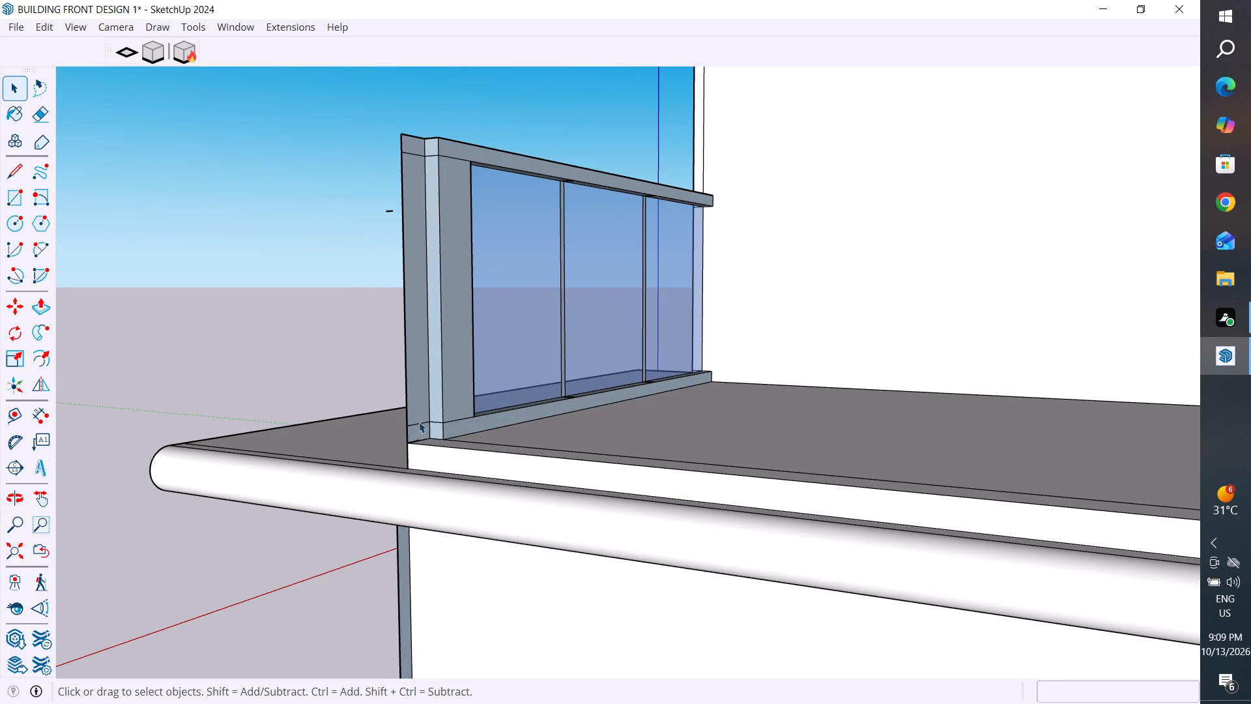
click(425, 424)
key(Delete)
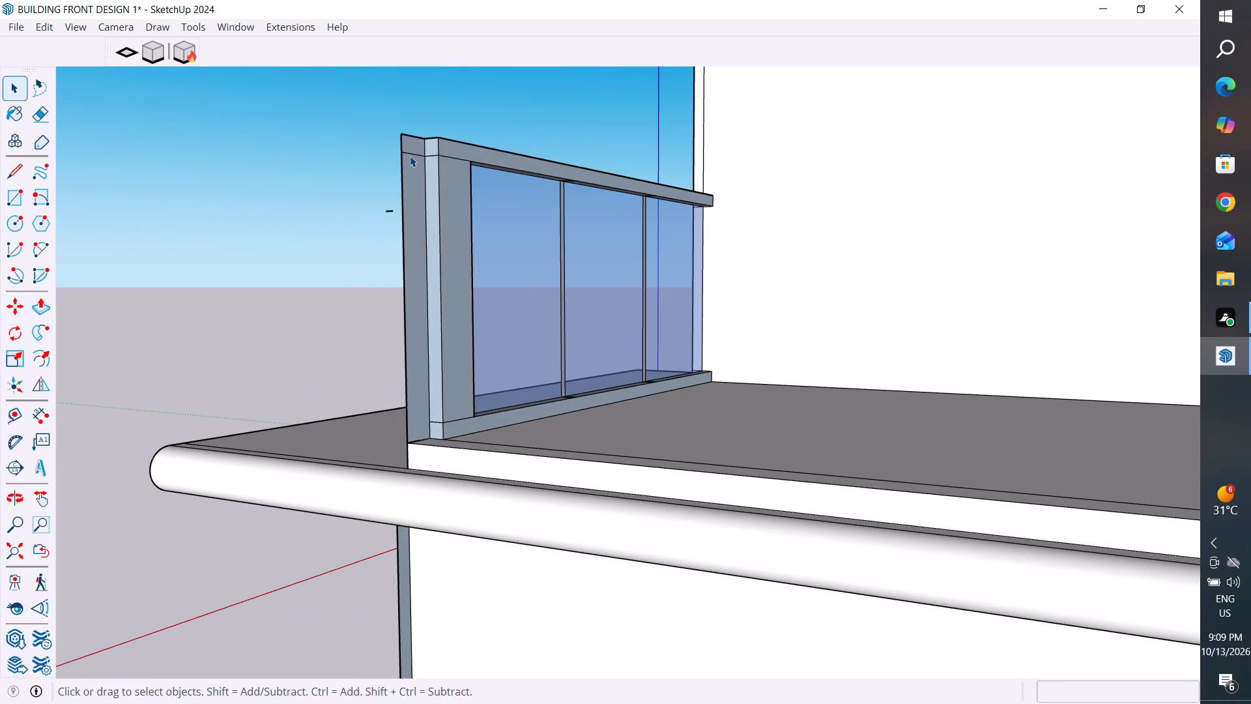
click(410, 156)
key(Delete)
Push/Pull the railing end panel's merged narrow face 336" along the terrace side to the building's rear edge, forming a parapet.
click(421, 193)
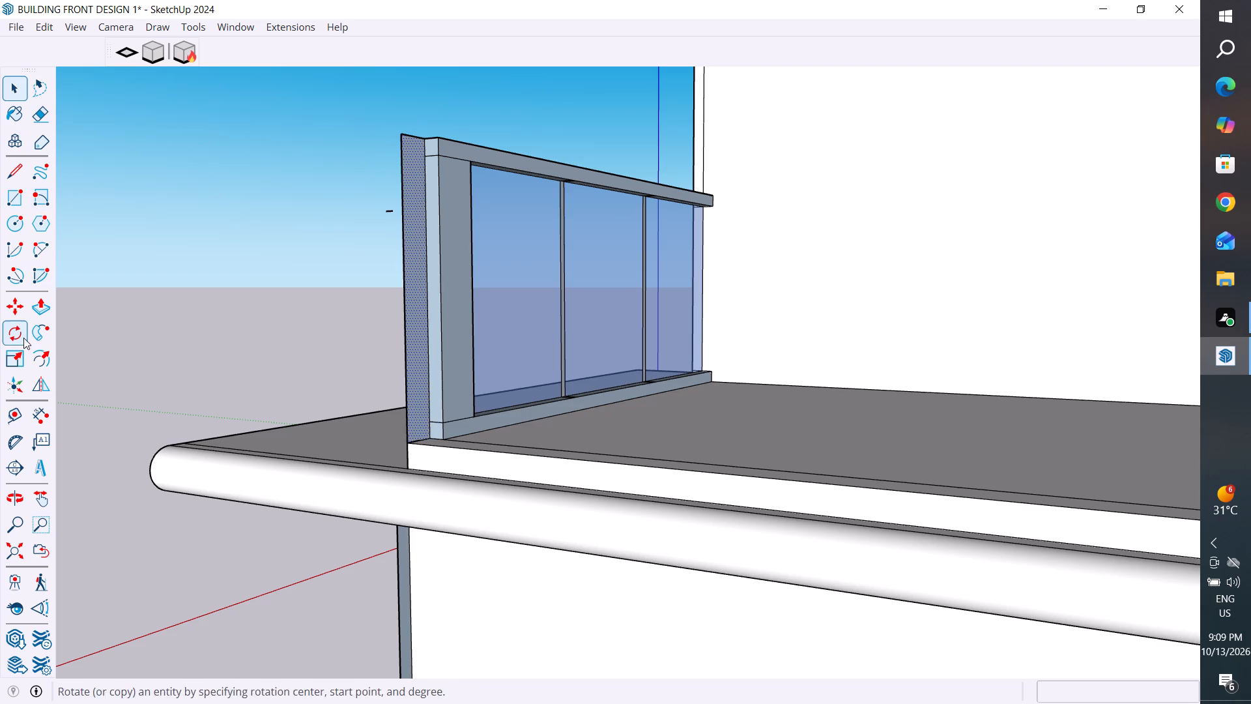
click(43, 303)
click(417, 409)
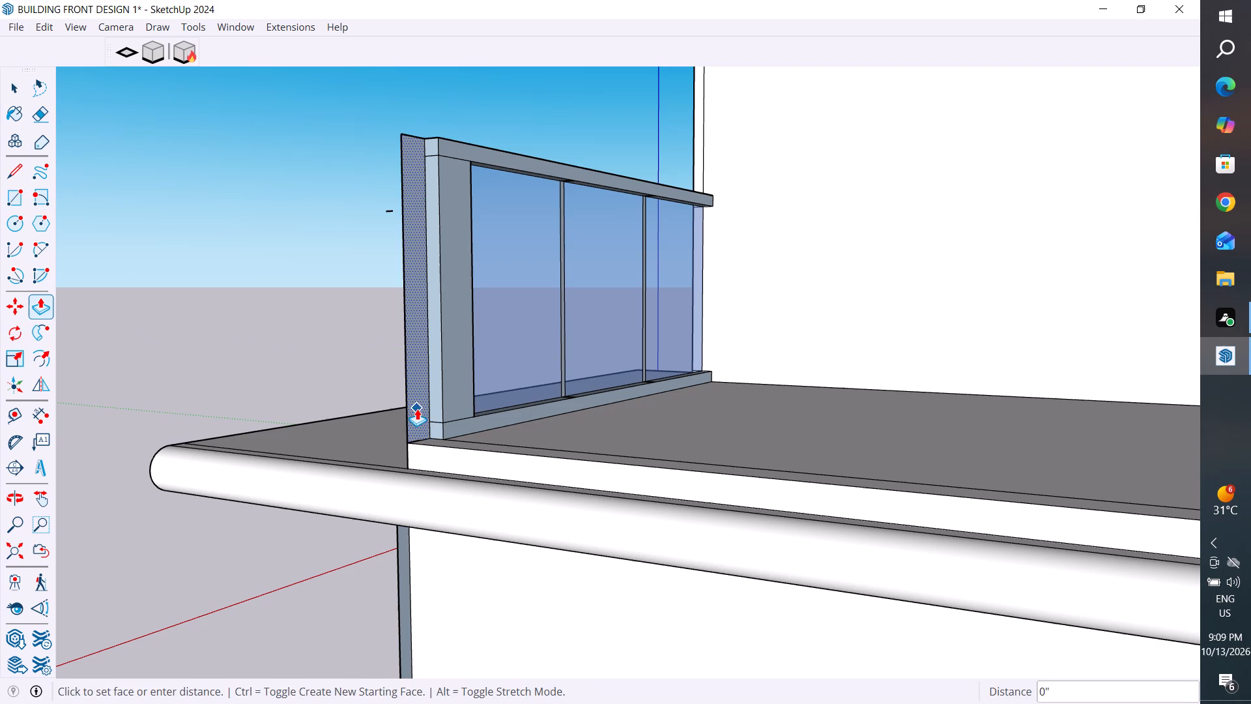
scroll(417, 409, down, 12)
scroll(553, 415, down, 6)
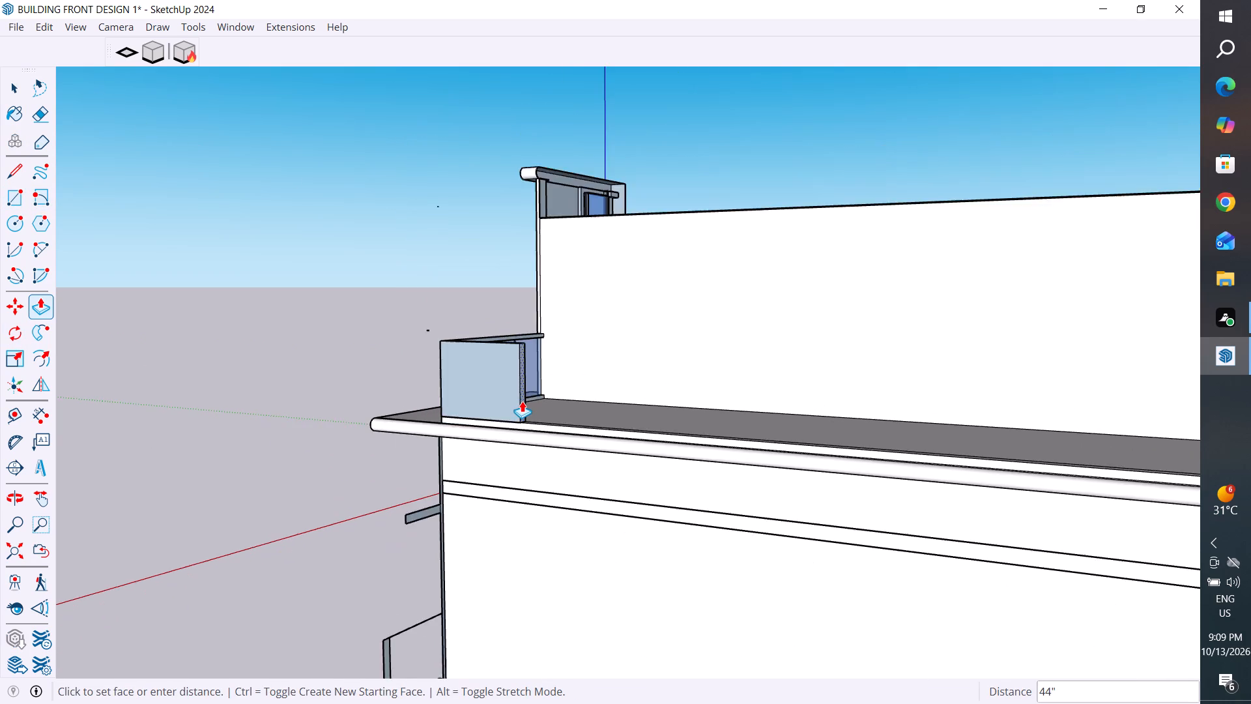
scroll(522, 401, down, 5)
scroll(955, 433, up, 9)
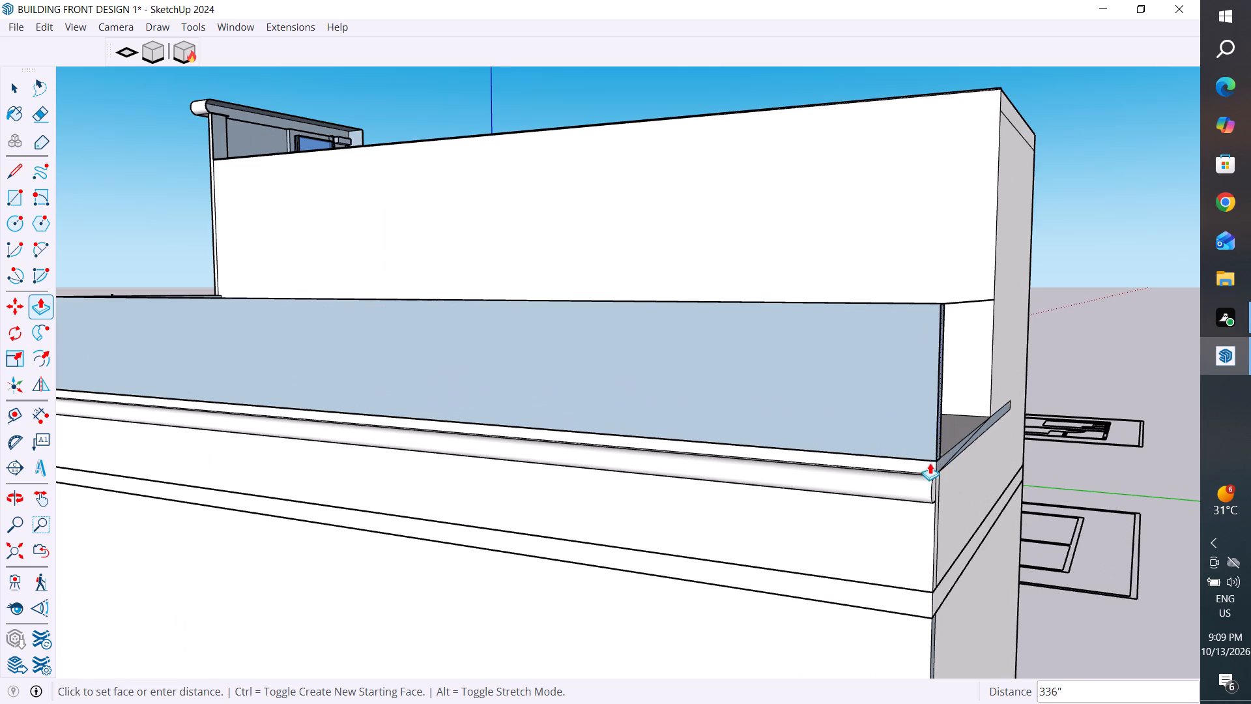
click(933, 460)
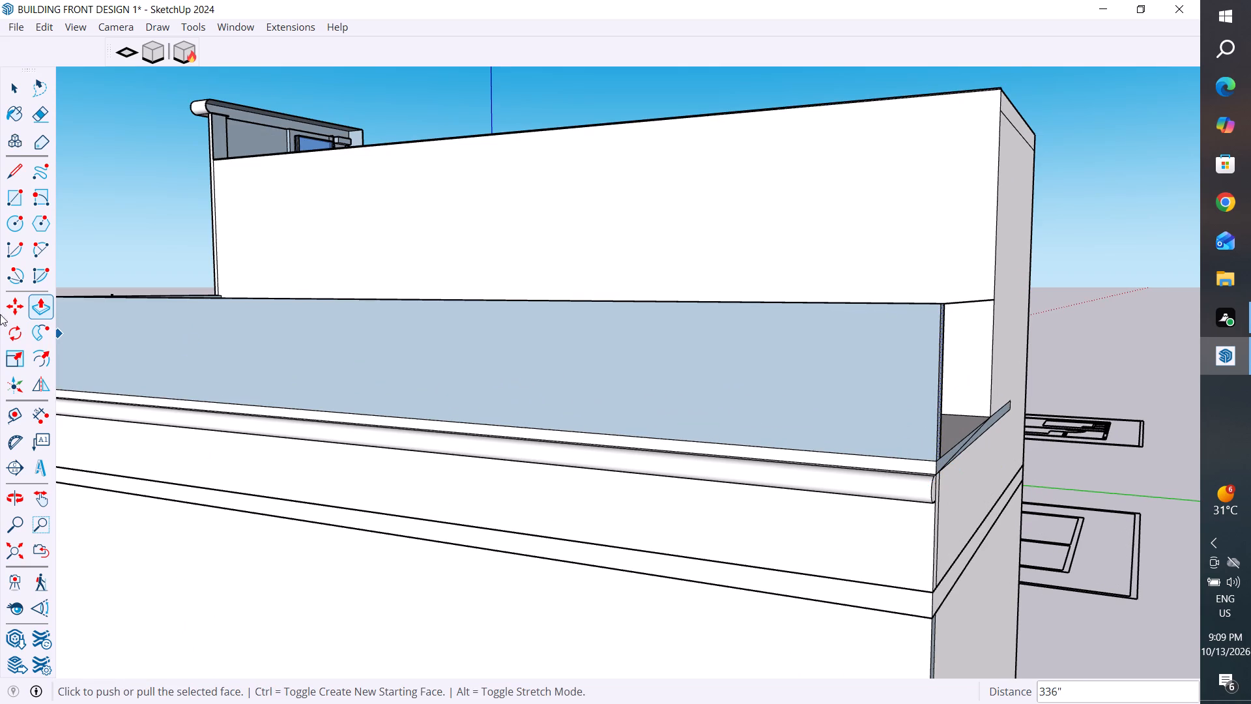
click(9, 93)
click(149, 188)
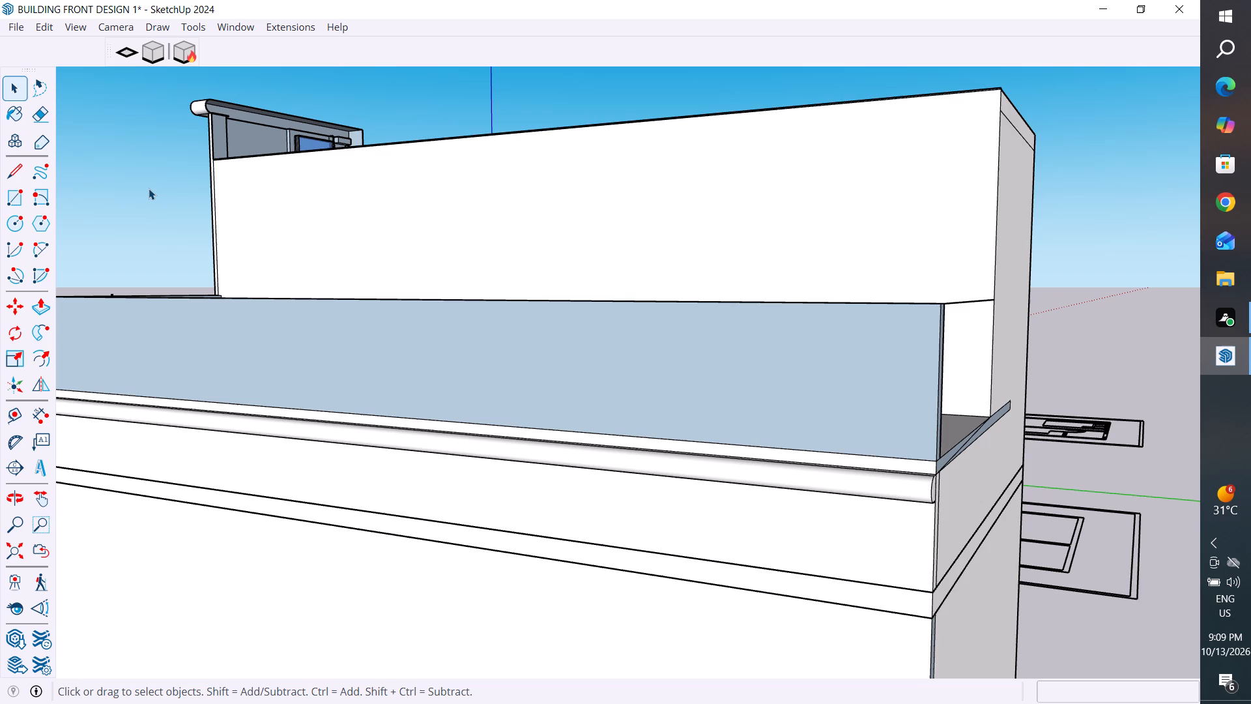
Delete the stray edge running along the thin strip at the rear edge of the terrace slab.
scroll(149, 190, down, 4)
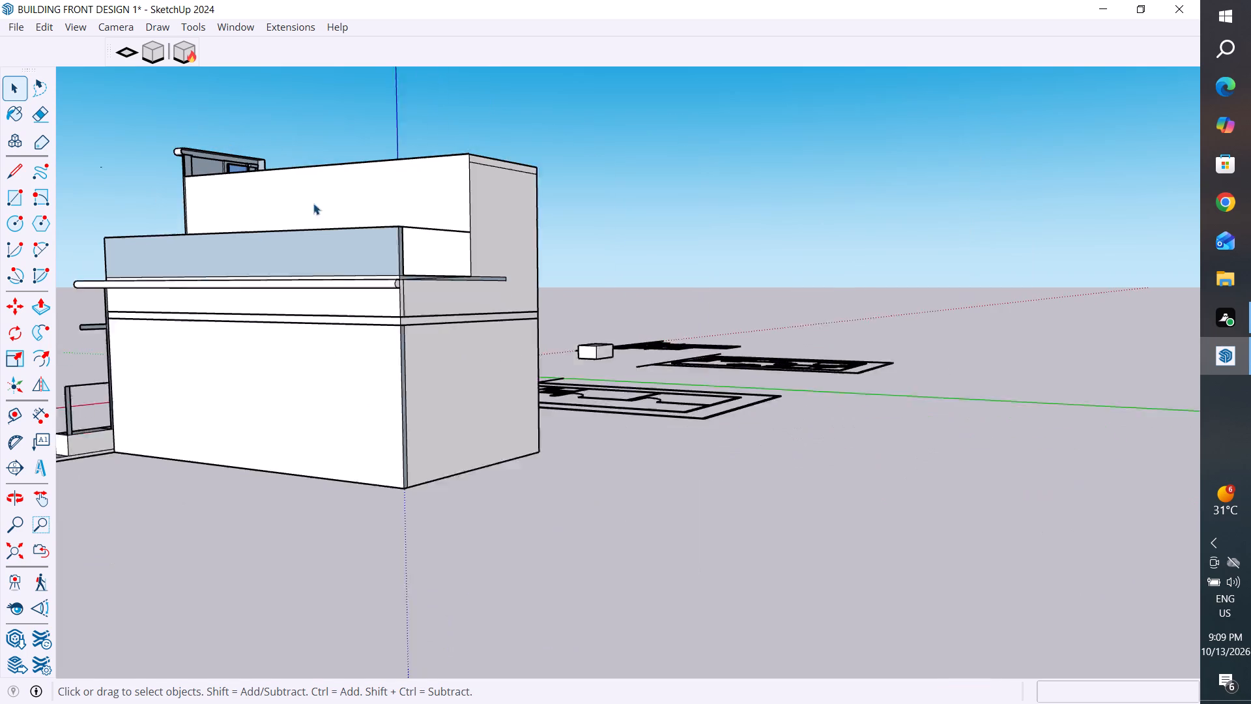
scroll(313, 203, down, 1)
middle_drag(469, 300, 180, 487)
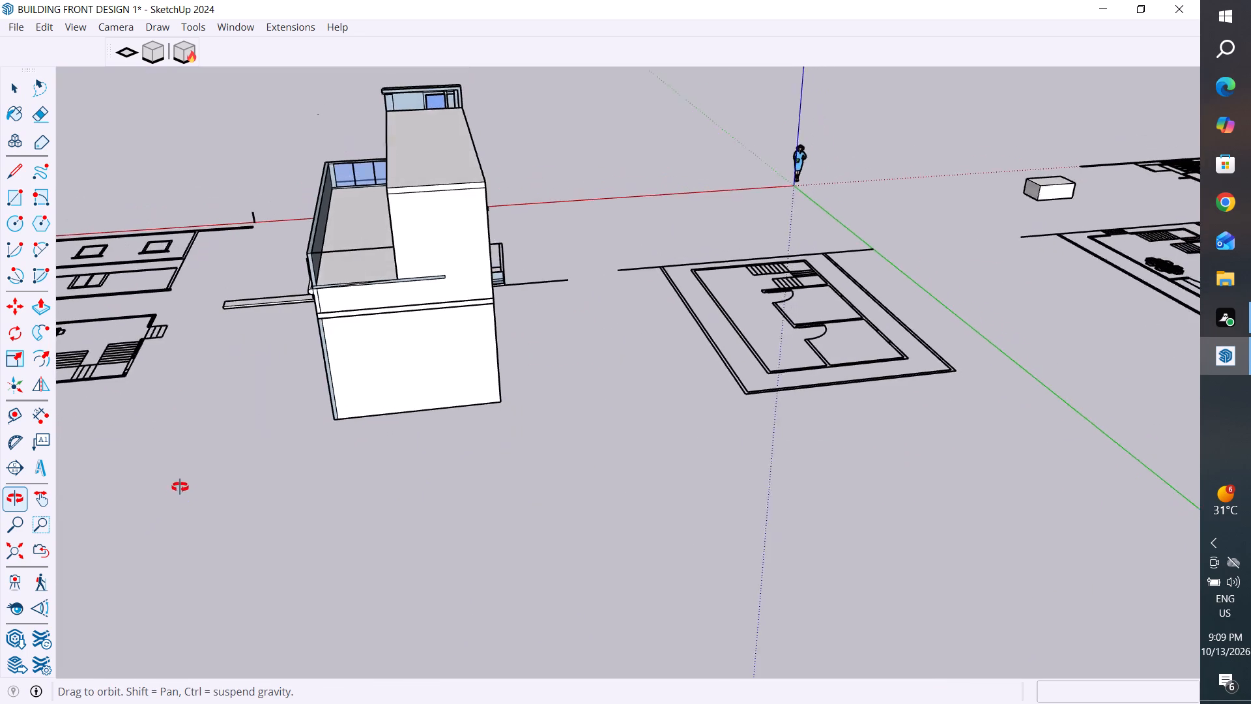
middle_drag(180, 487, 179, 525)
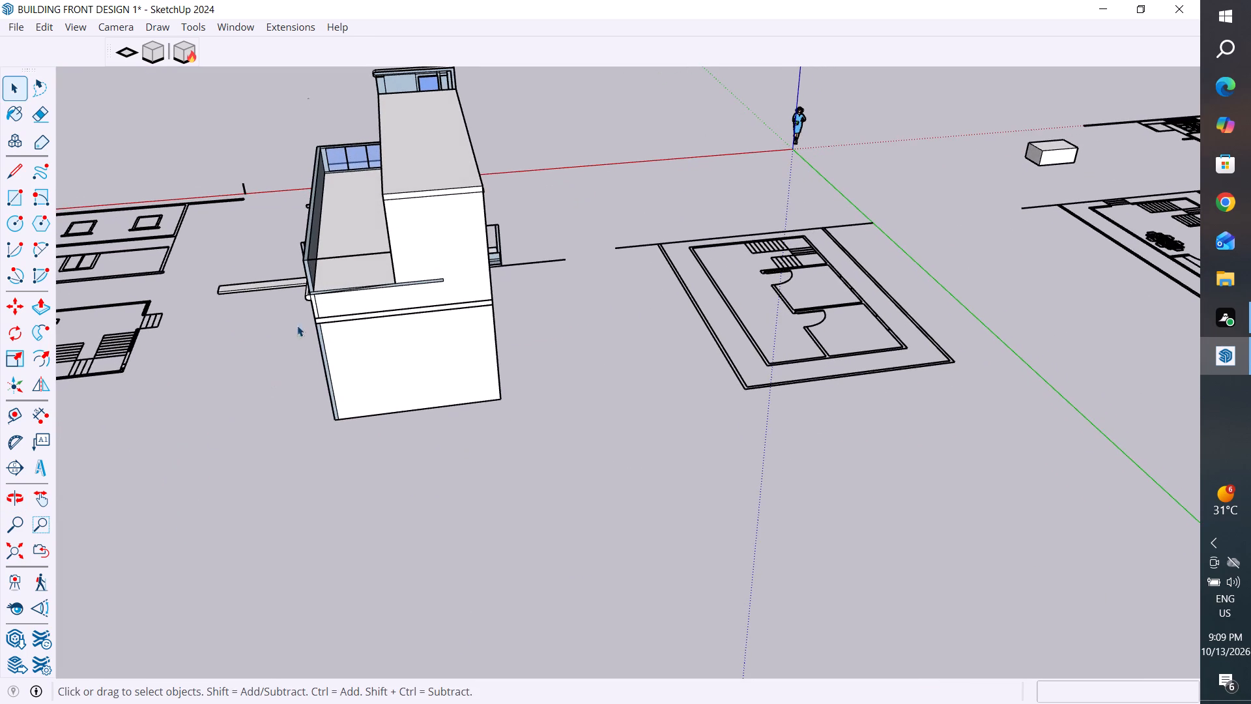
scroll(296, 329, up, 12)
scroll(407, 295, up, 5)
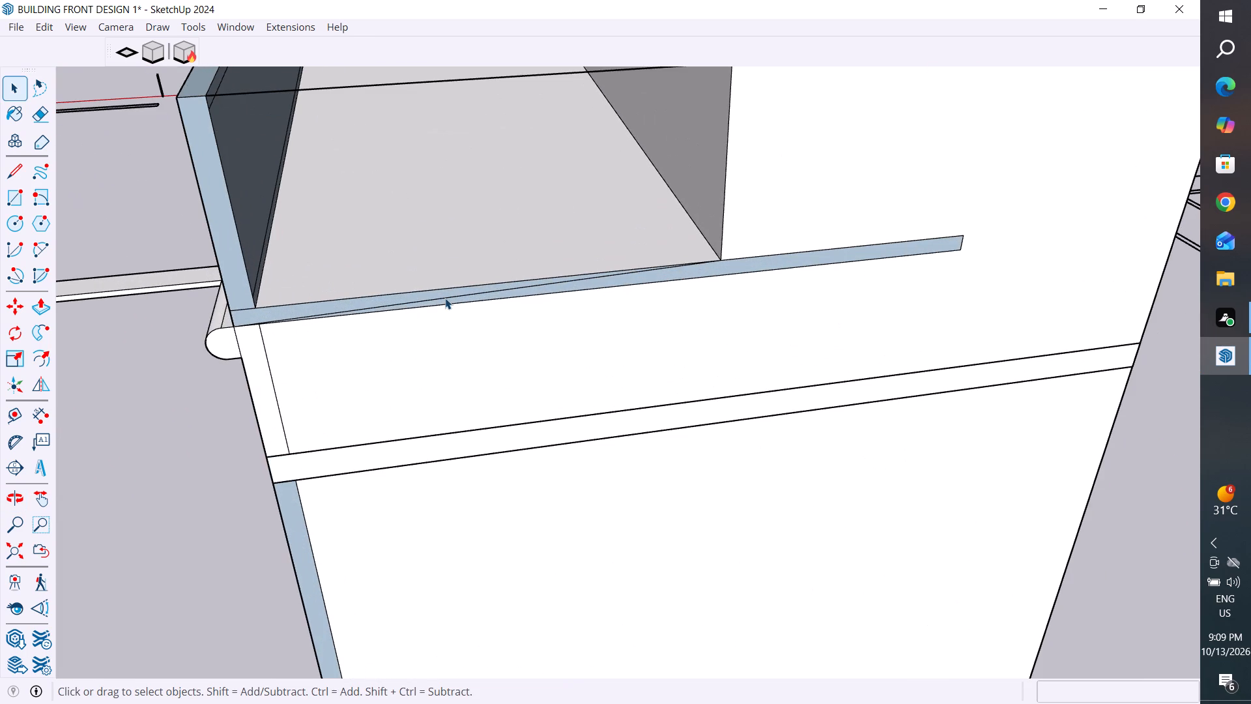
click(449, 297)
key(Delete)
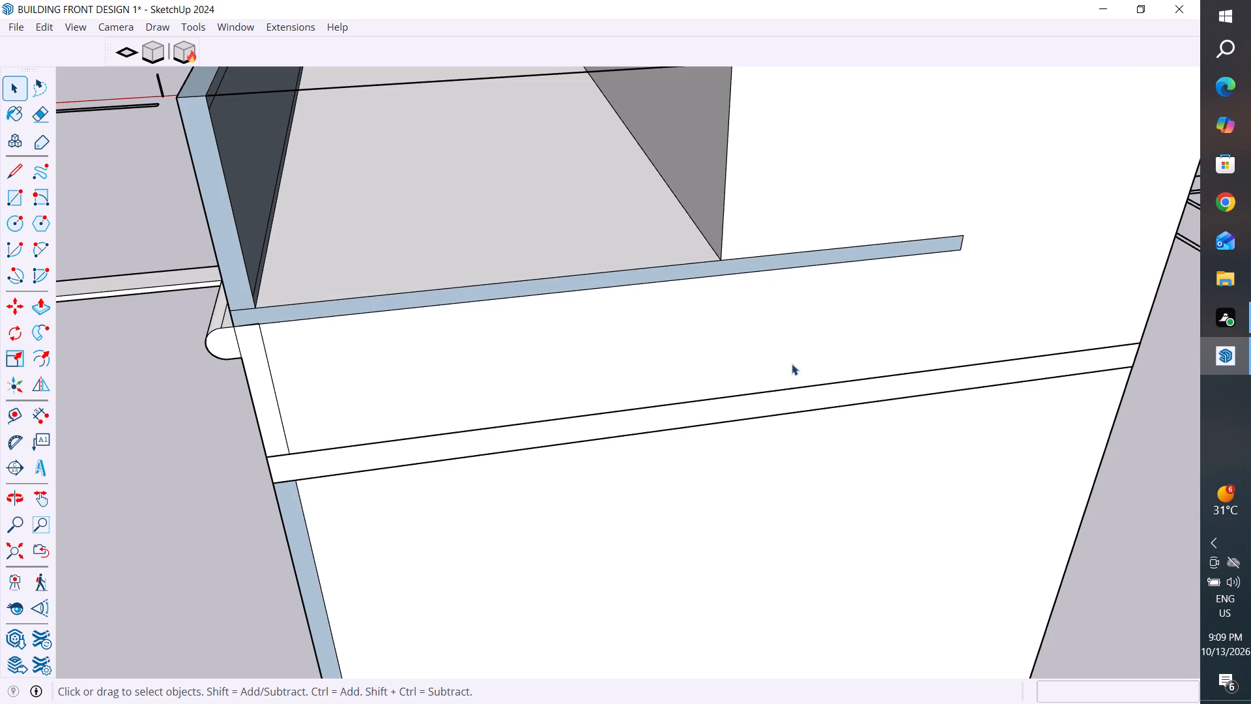
Draw a vertical rectangle 35" by 80" closing the terrace's rear opening between the side parapet and the upper storey wall.
middle_drag(733, 380, 409, 377)
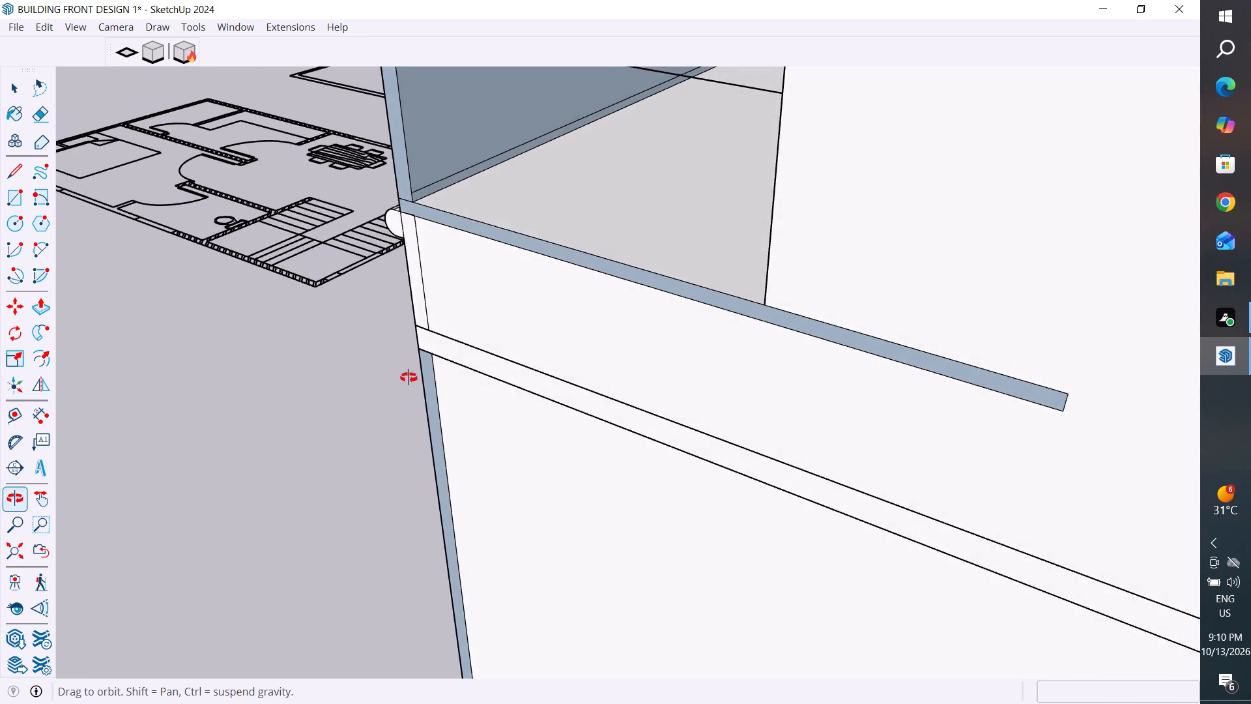
middle_drag(409, 377, 420, 370)
scroll(480, 304, down, 6)
middle_drag(502, 216, 726, 198)
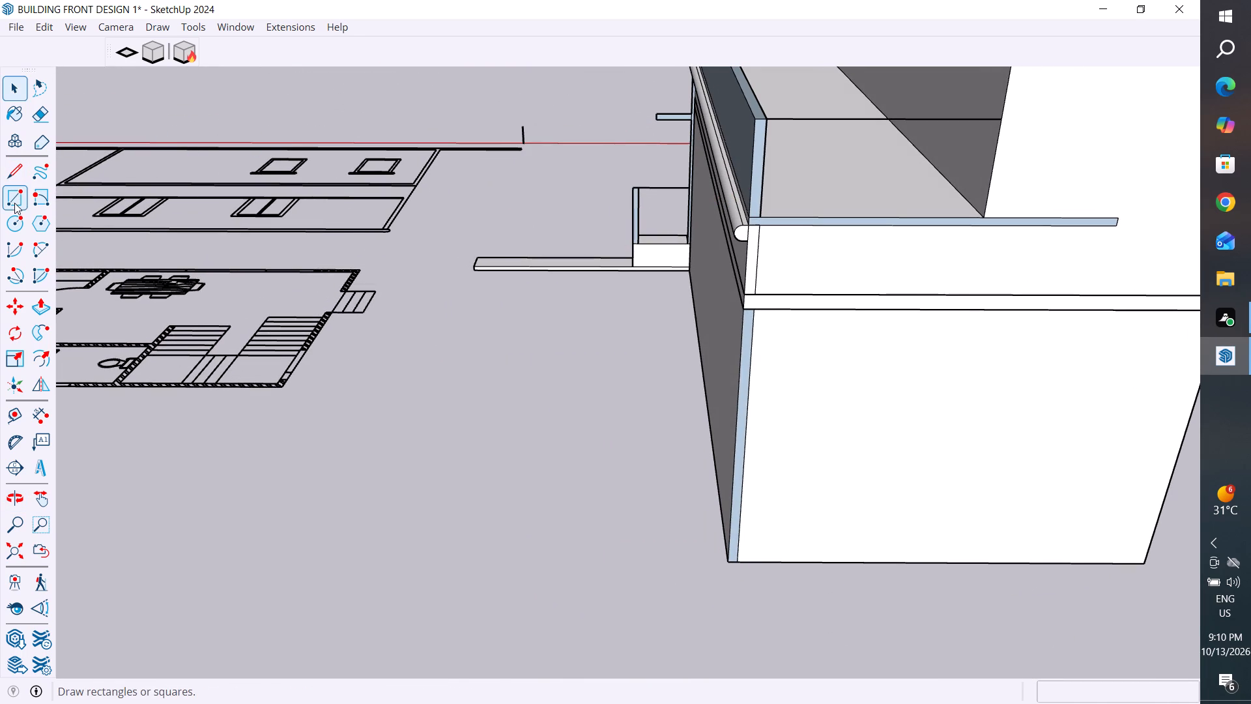
click(14, 203)
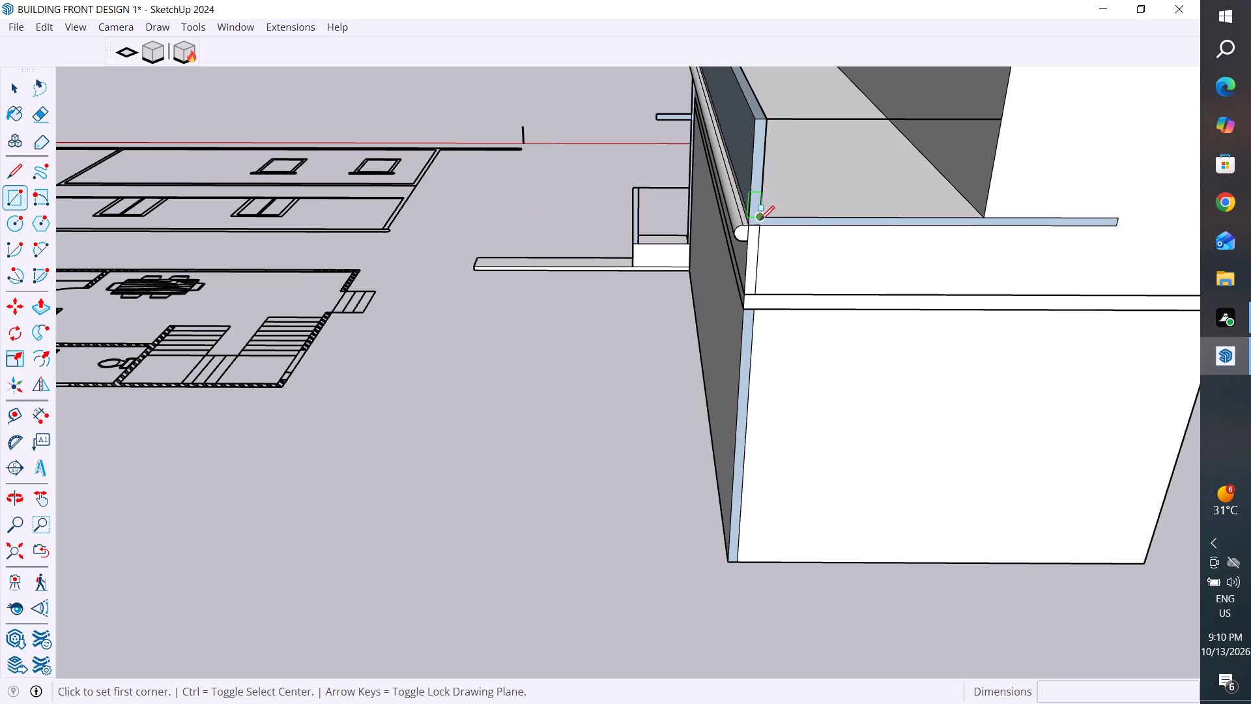
click(760, 220)
click(1000, 122)
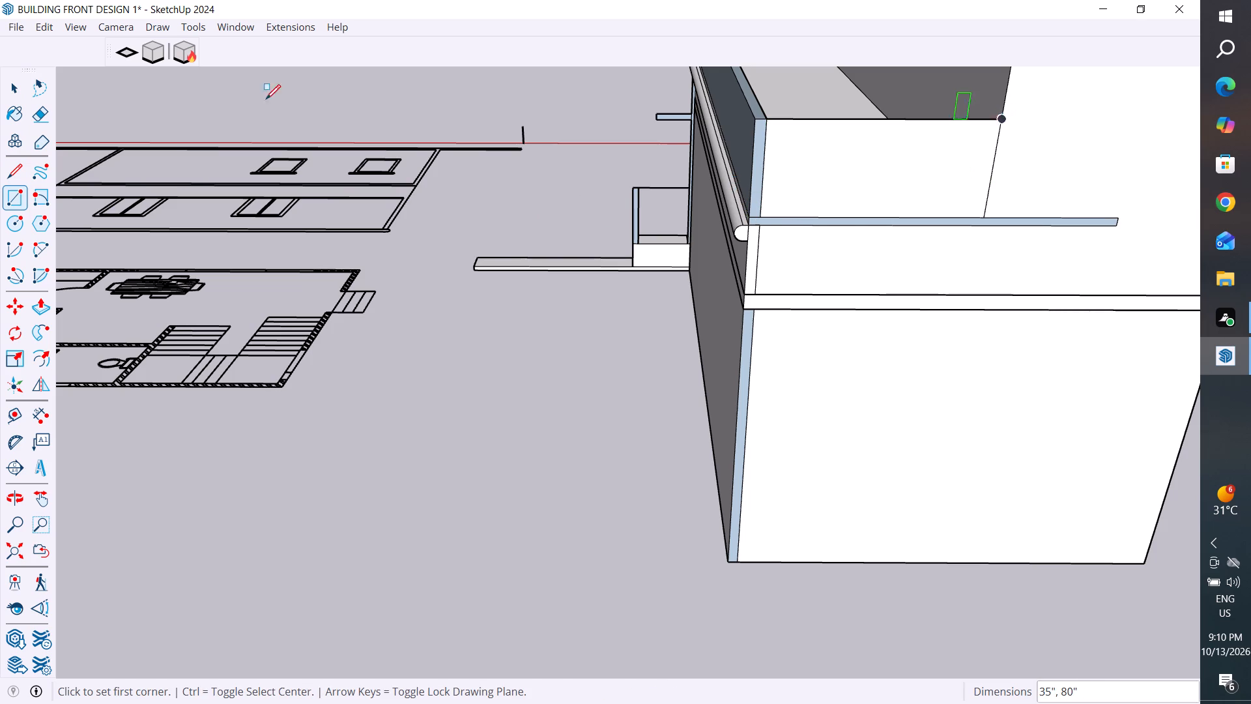
click(0, 86)
click(15, 93)
click(374, 98)
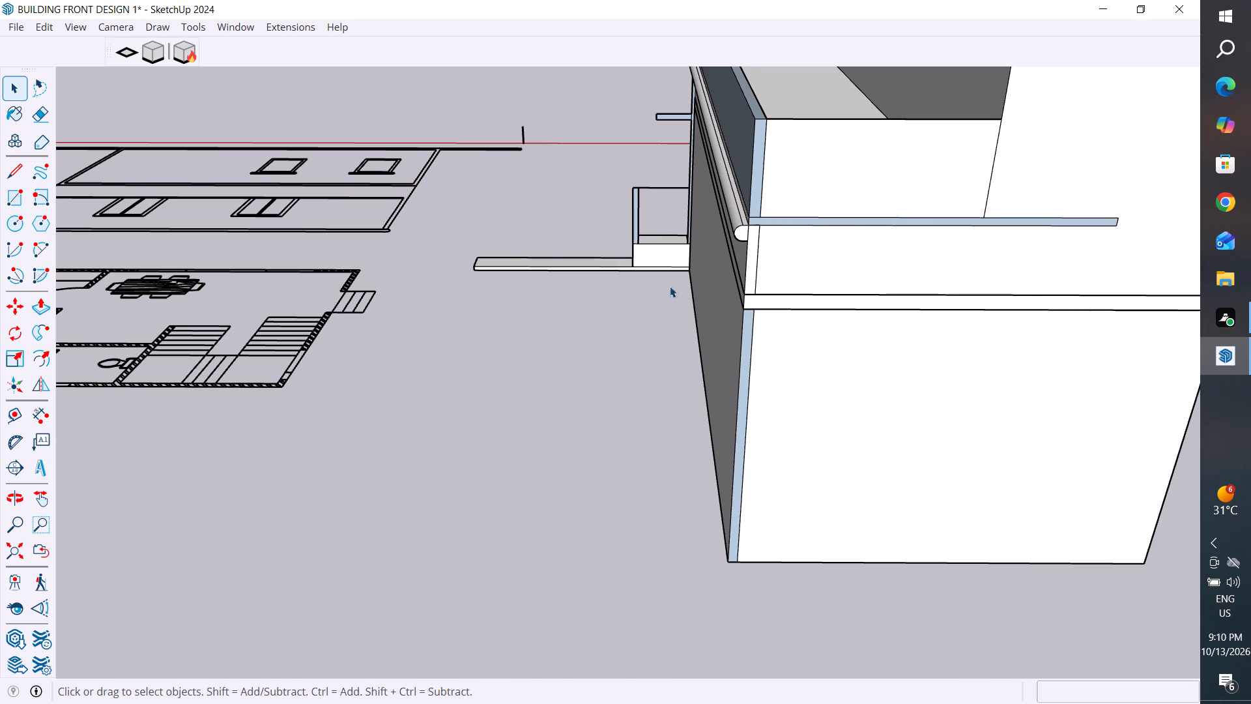
Reverse the face of the thin horizontal strip below the terrace's rear wall.
scroll(760, 226, up, 4)
scroll(773, 233, down, 4)
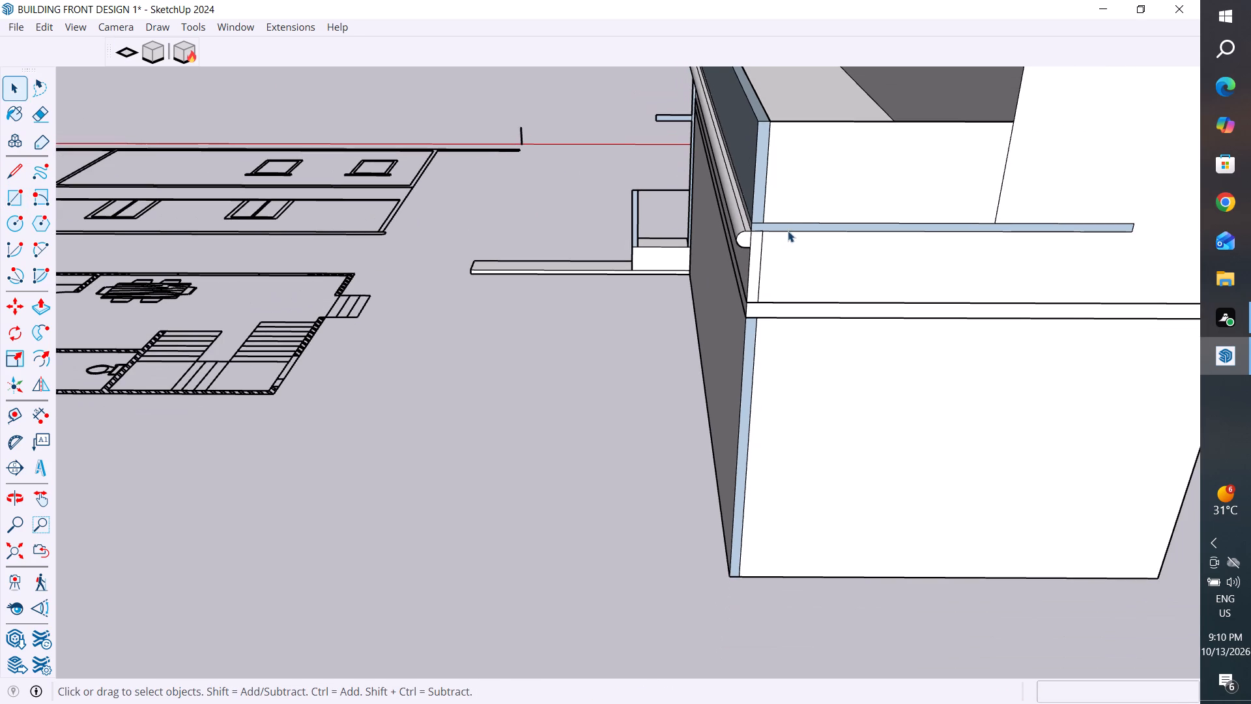
click(792, 228)
right_click(792, 228)
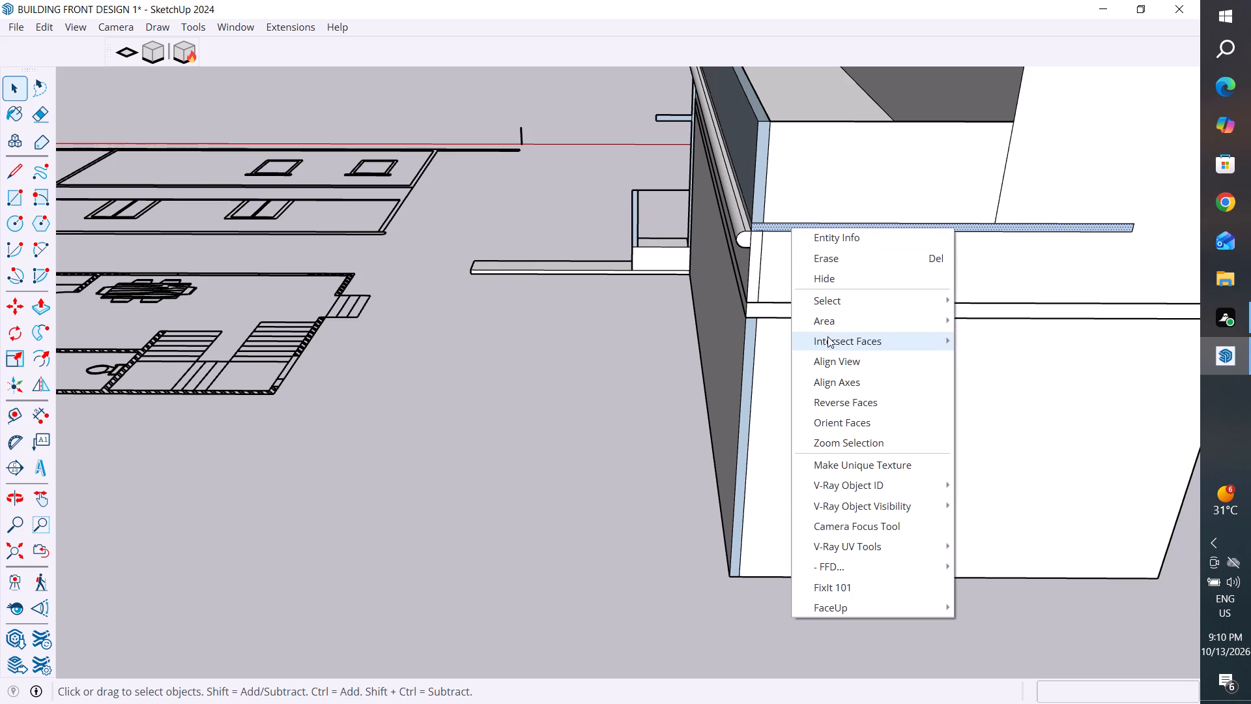
click(841, 399)
Reverse the rear end face, outer side face and top face of the long terrace side parapet.
middle_drag(720, 332, 788, 330)
scroll(880, 100, up, 3)
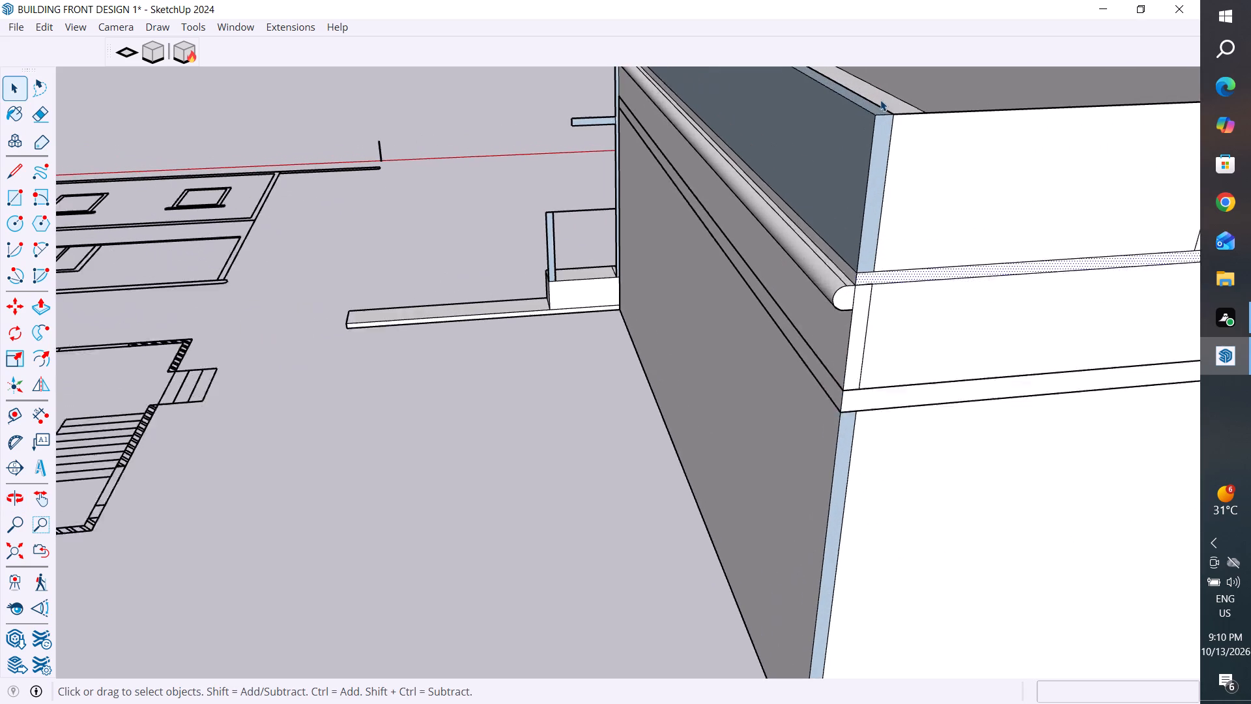
scroll(880, 100, up, 1)
click(877, 139)
right_click(877, 139)
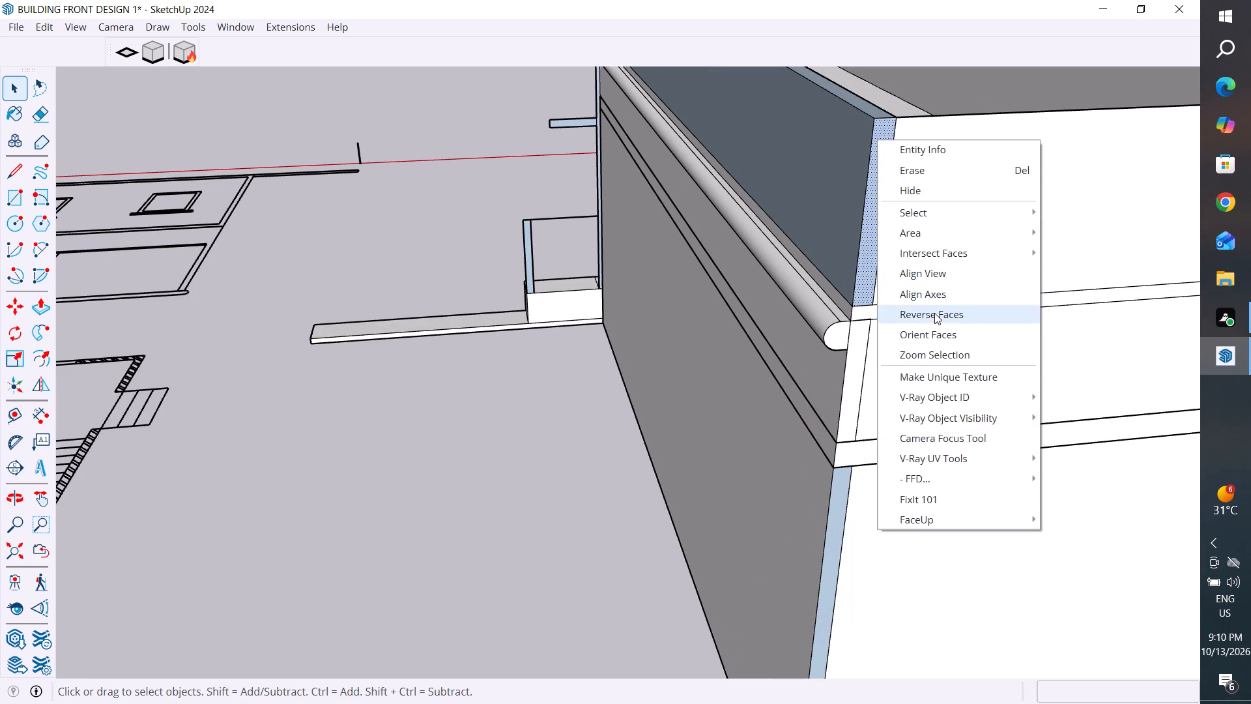
click(934, 313)
click(841, 220)
right_click(841, 220)
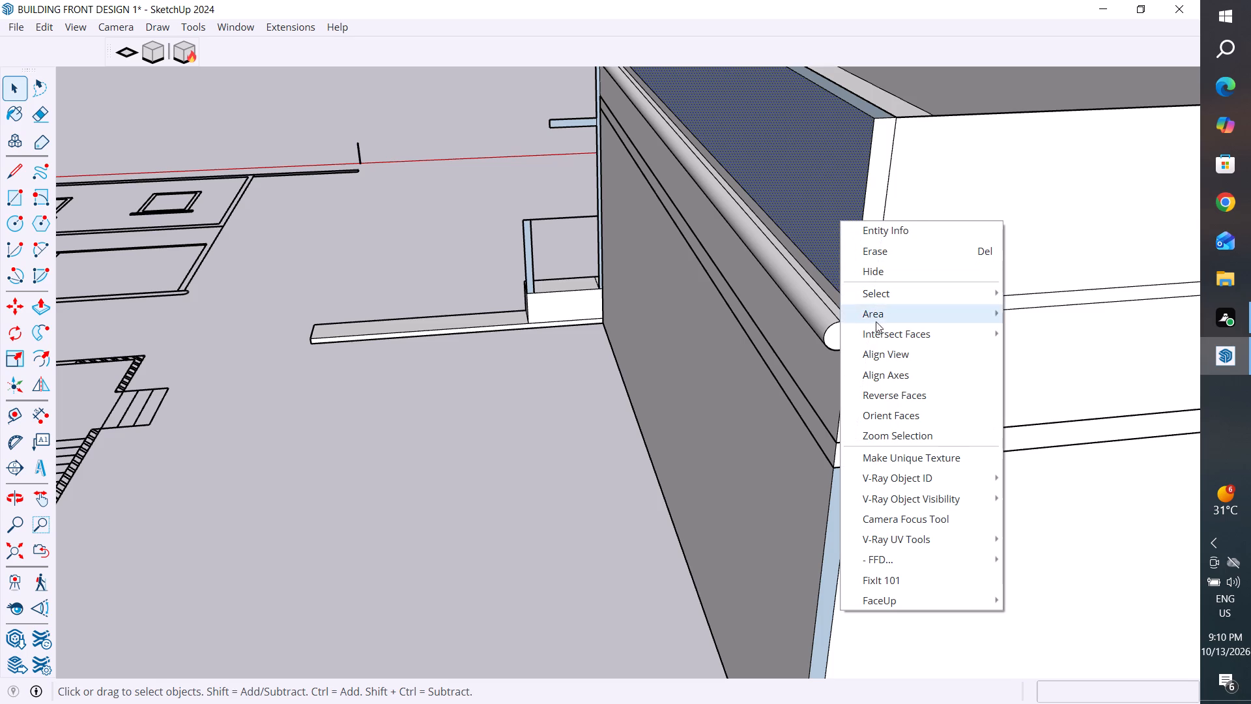
click(887, 397)
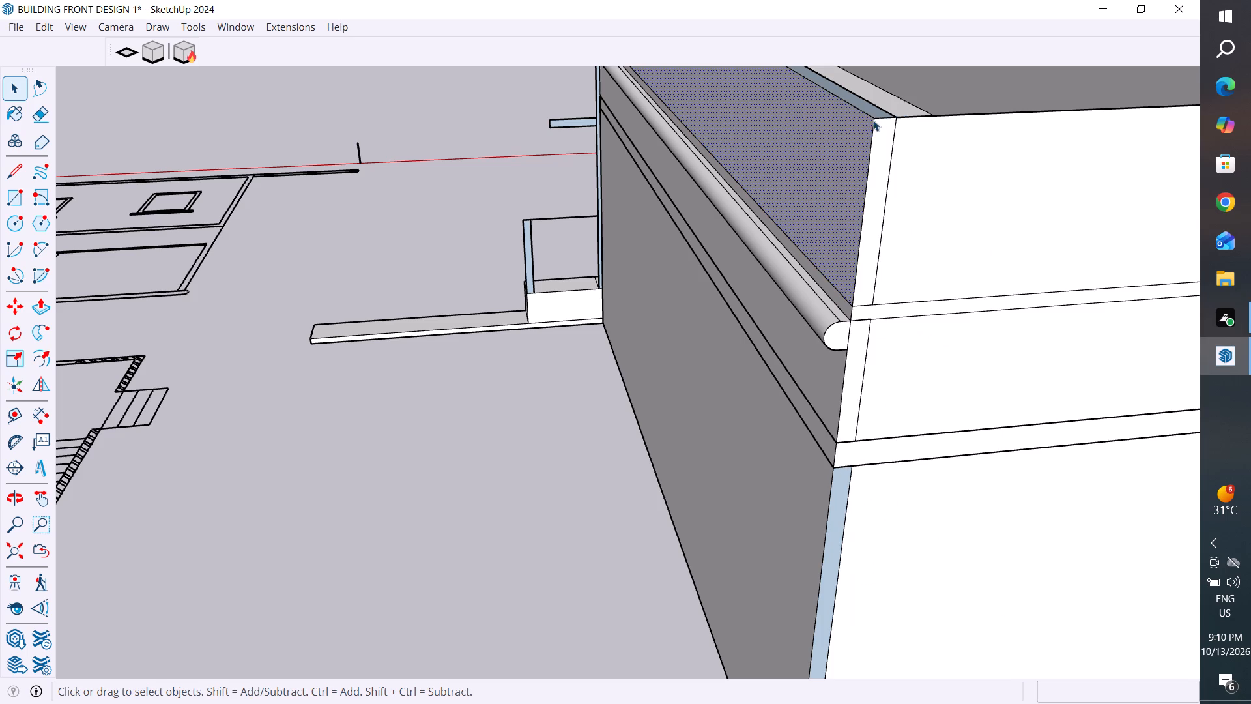
middle_drag(876, 125, 885, 263)
click(900, 135)
right_click(900, 135)
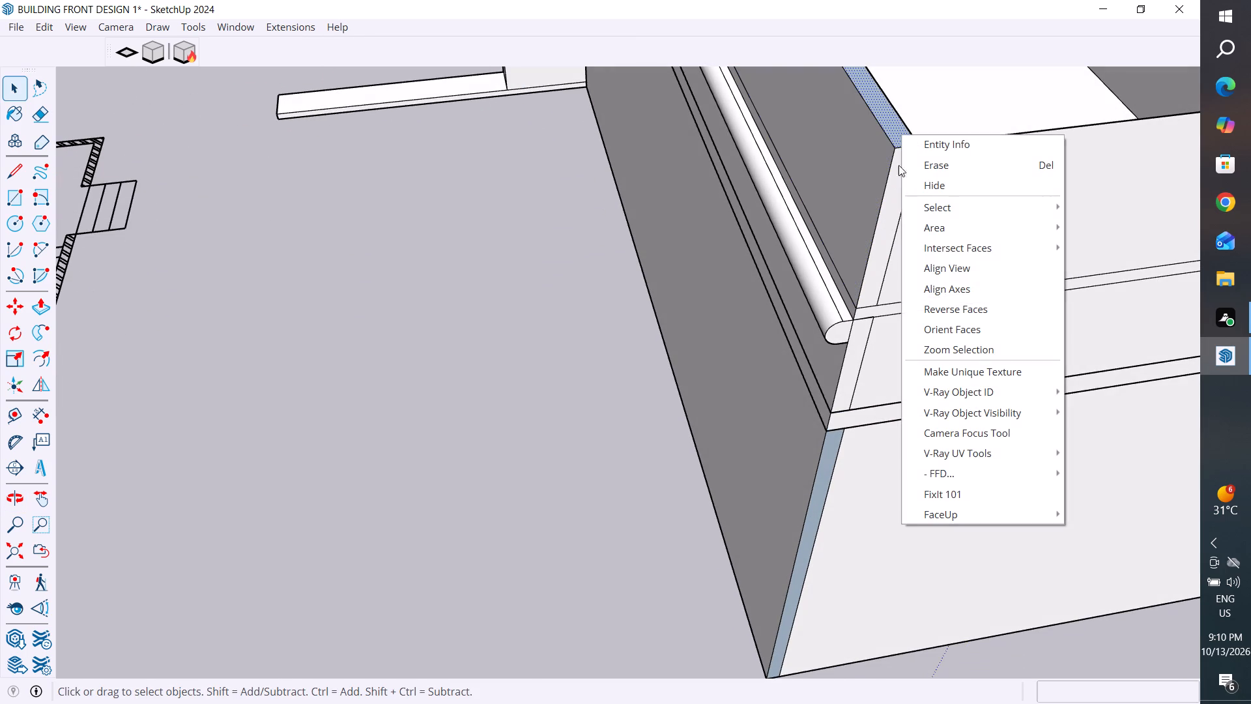
click(941, 316)
Examine the building with its enclosed terrace from the rear, side and front, beside the plan and elevation drawings.
scroll(893, 248, down, 3)
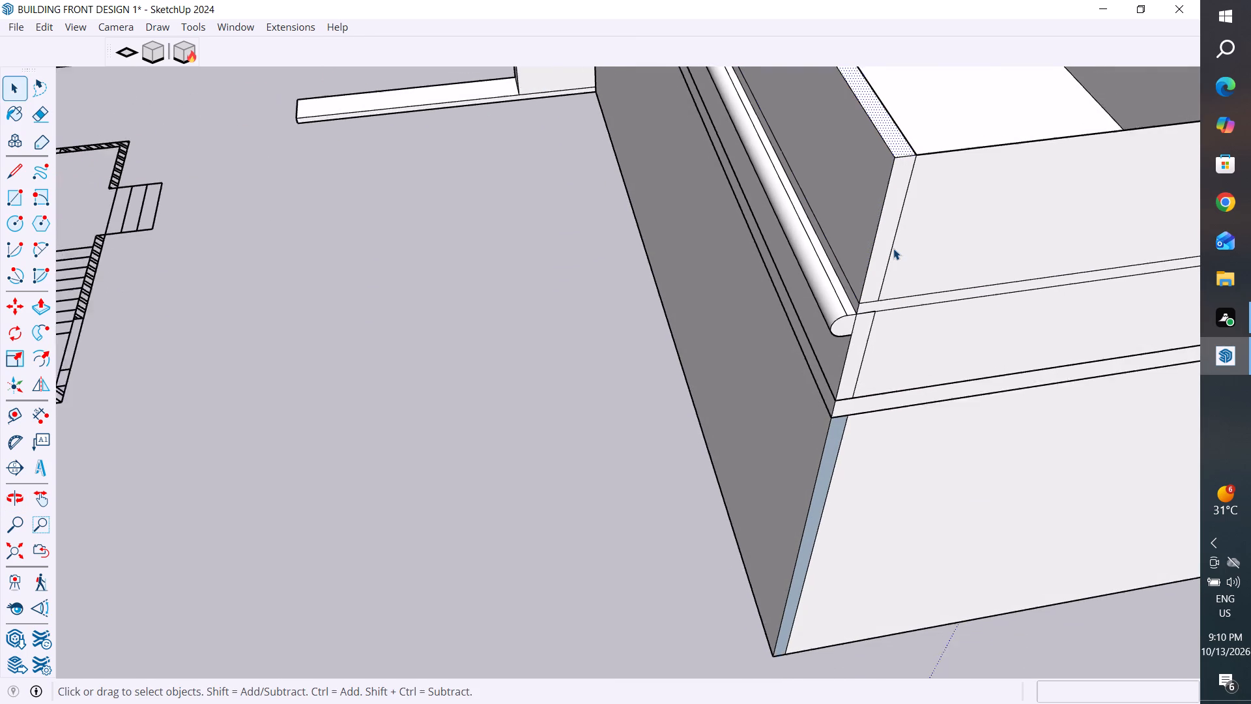
scroll(893, 248, down, 9)
scroll(861, 353, up, 5)
scroll(860, 353, down, 6)
middle_drag(730, 411, 874, 387)
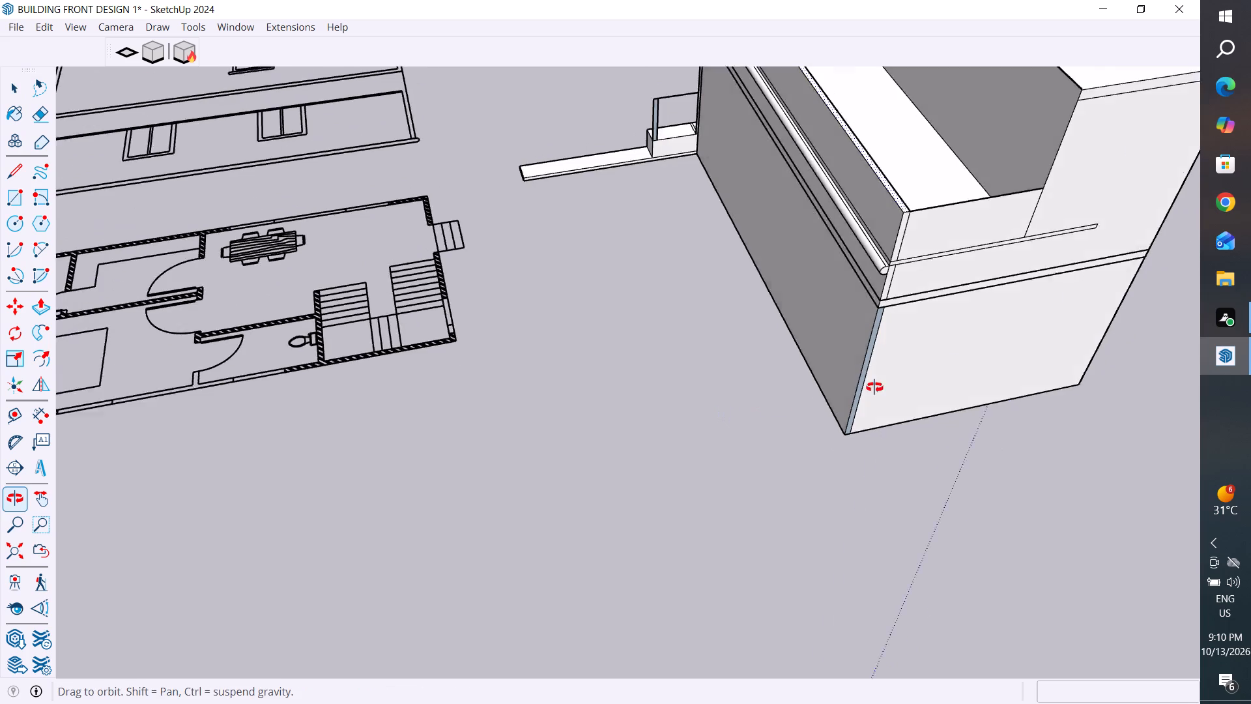
middle_drag(874, 387, 1061, 350)
scroll(998, 392, down, 9)
middle_drag(848, 346, 1095, 289)
scroll(740, 115, up, 3)
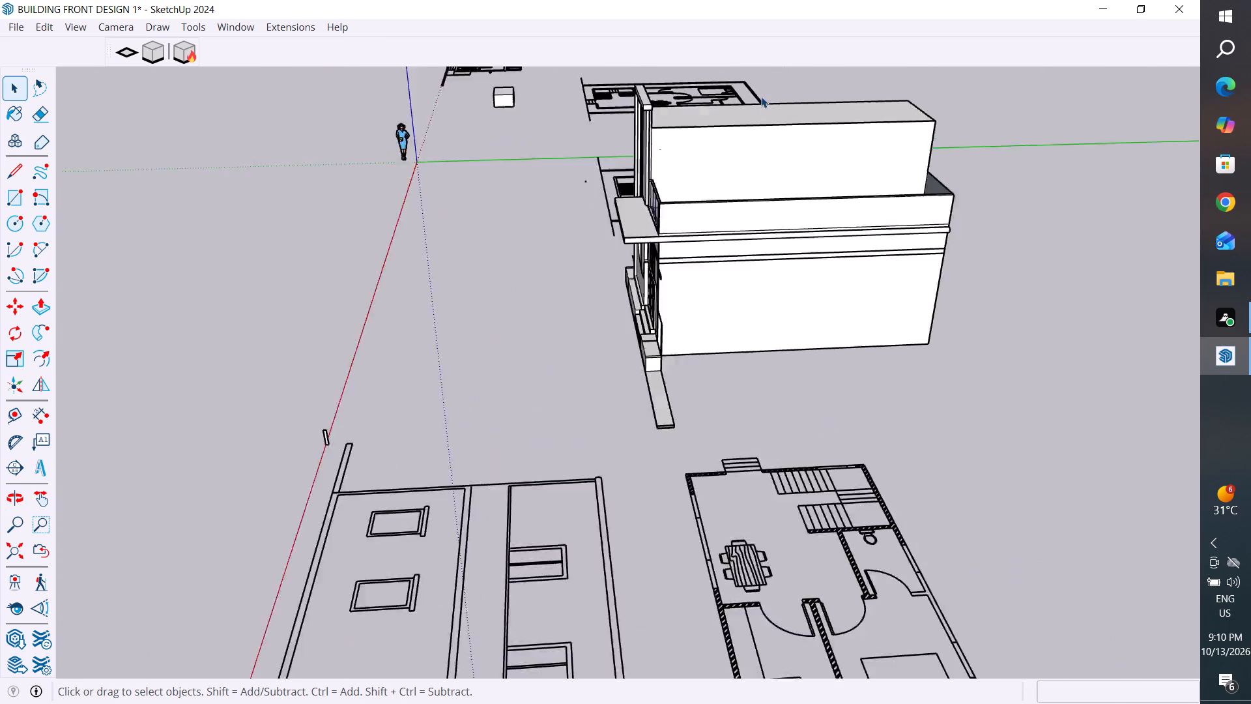
scroll(761, 96, up, 2)
middle_drag(798, 229, 1087, 220)
scroll(668, 252, up, 3)
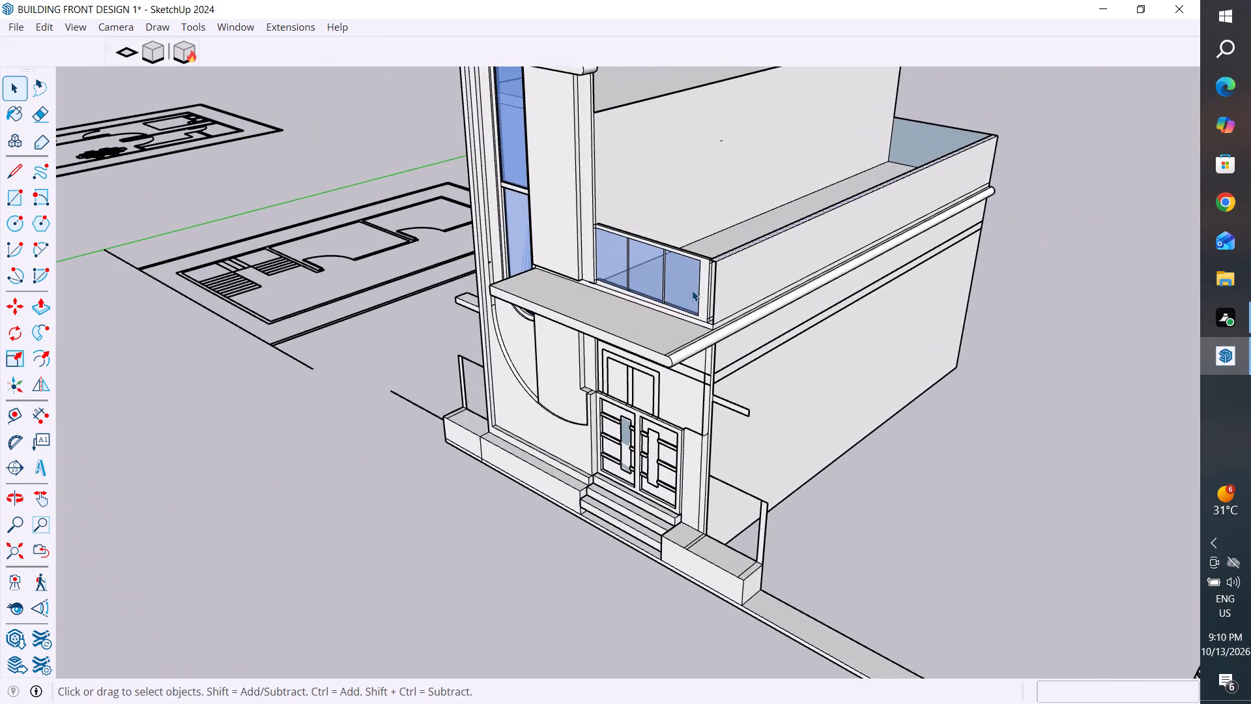
middle_drag(726, 286, 1032, 236)
scroll(646, 365, down, 3)
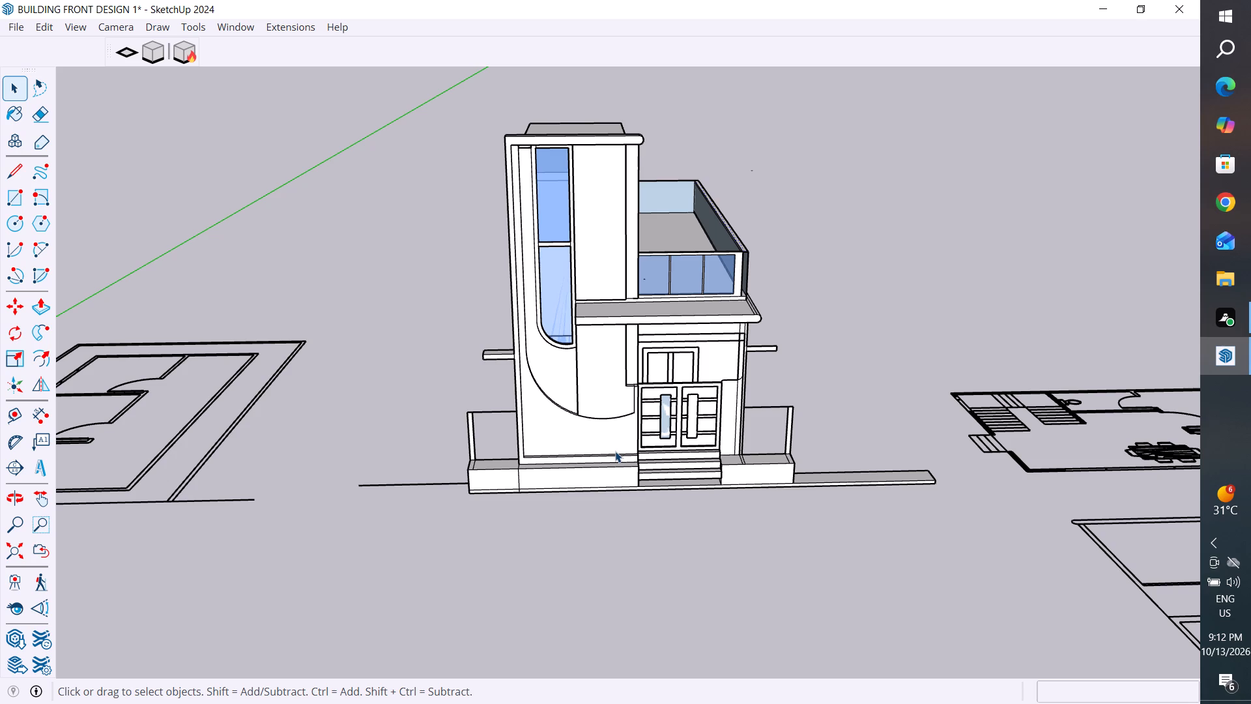
scroll(678, 454, down, 3)
middle_drag(825, 501, 584, 450)
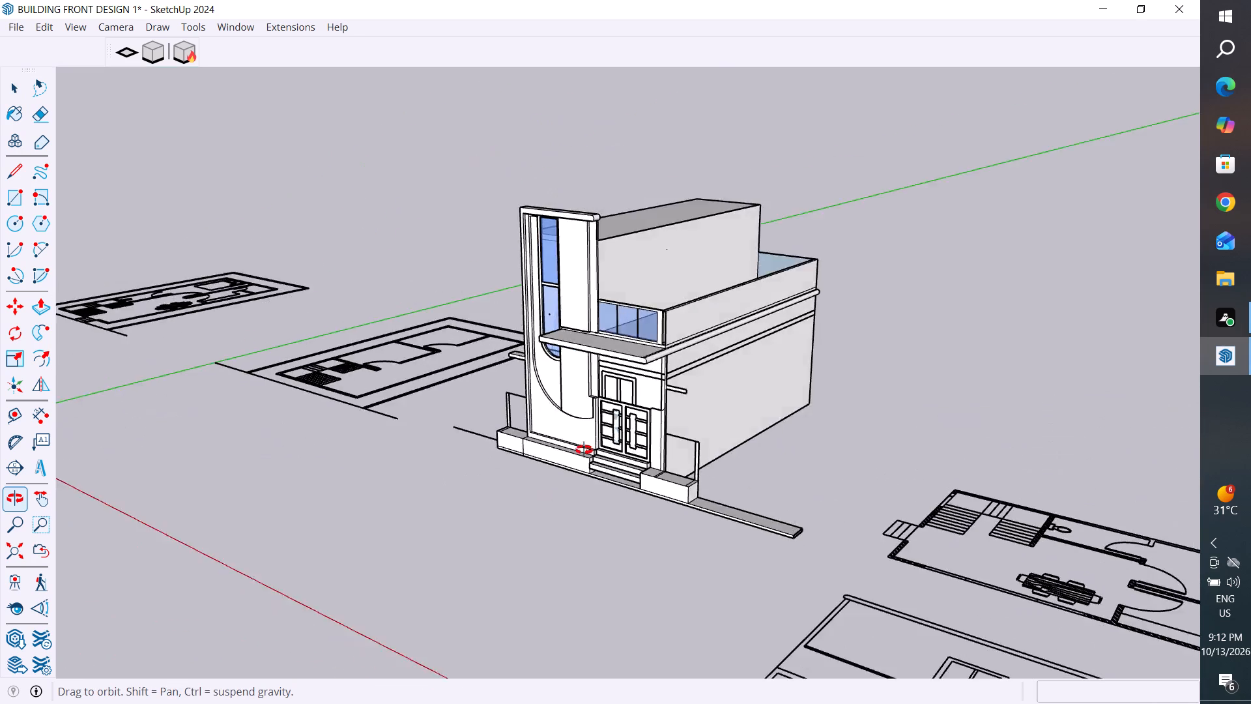
Extrude the rear face of the low plinth block on the terrace side 177" back along the building's side wall.
middle_drag(584, 450, 231, 490)
middle_drag(507, 516, 400, 550)
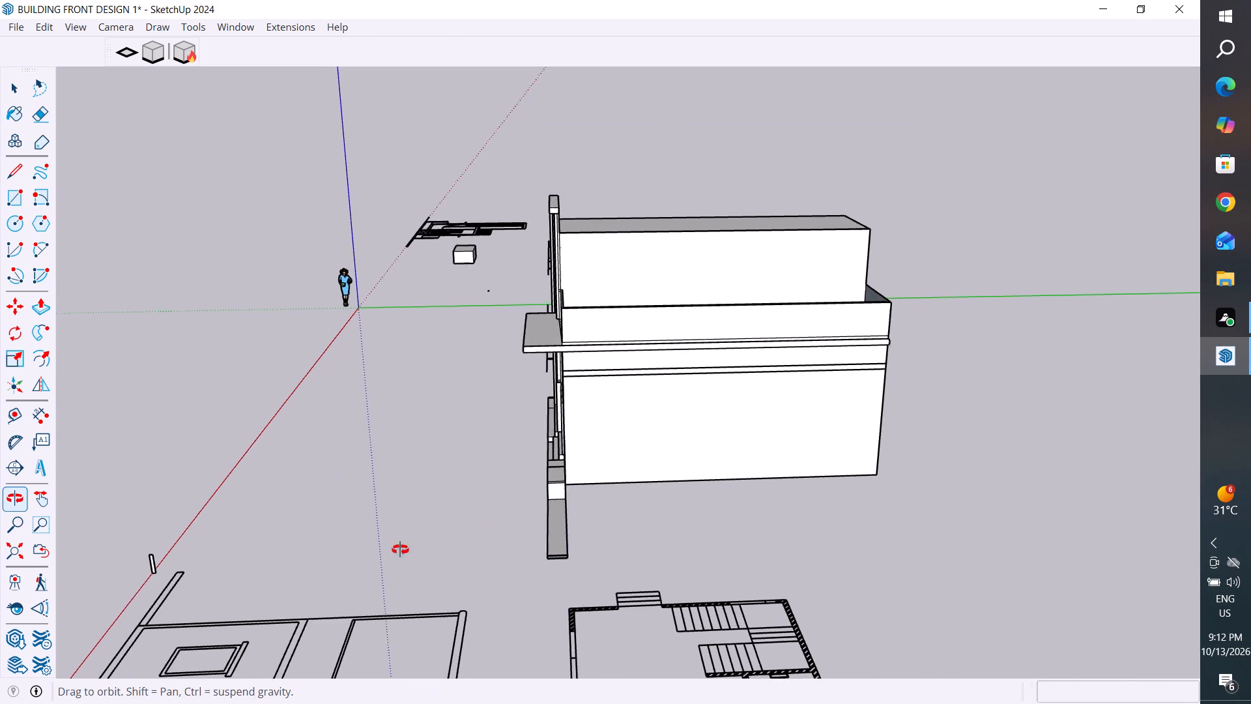
middle_drag(400, 550, 173, 501)
scroll(495, 479, up, 5)
click(597, 454)
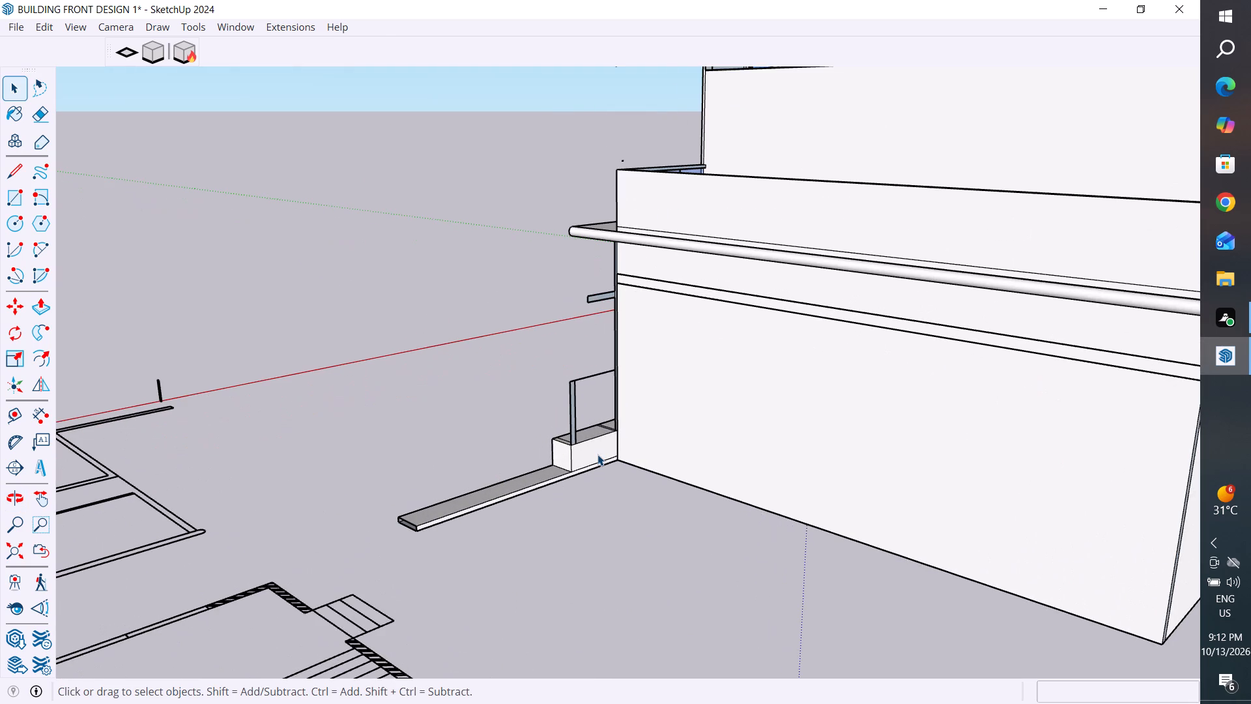
scroll(597, 454, down, 7)
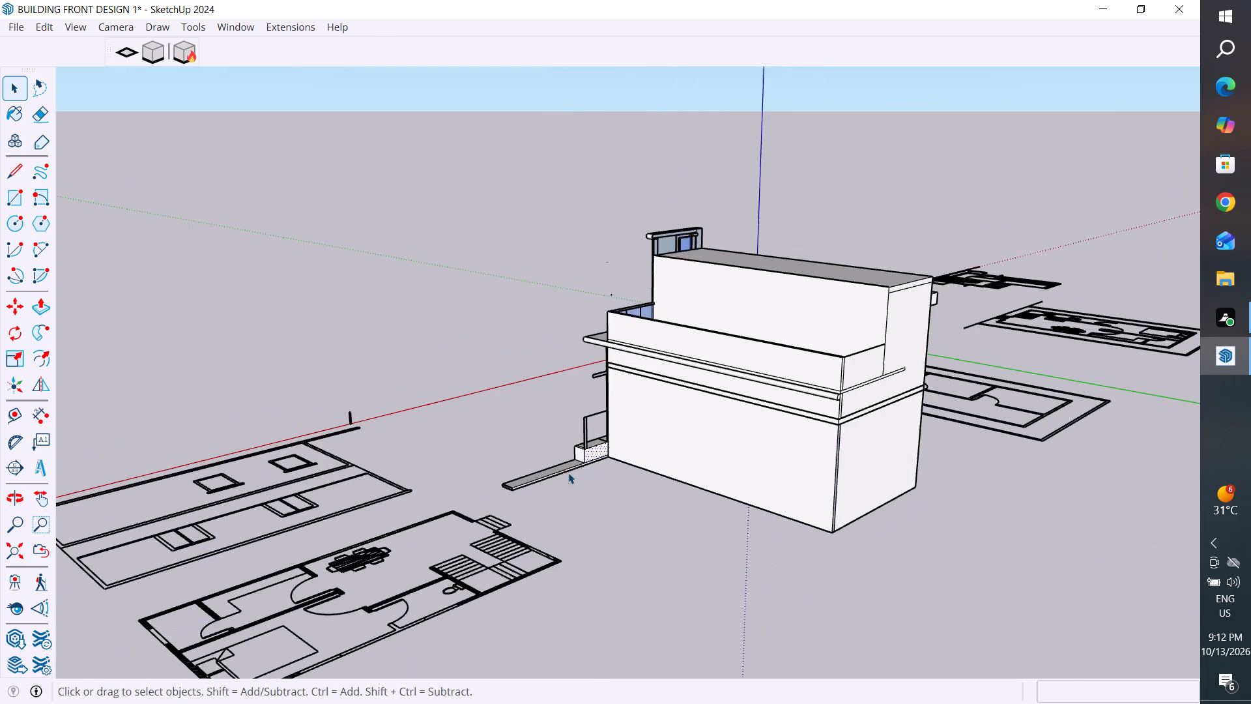
middle_drag(586, 497, 1250, 510)
middle_drag(885, 484, 1104, 394)
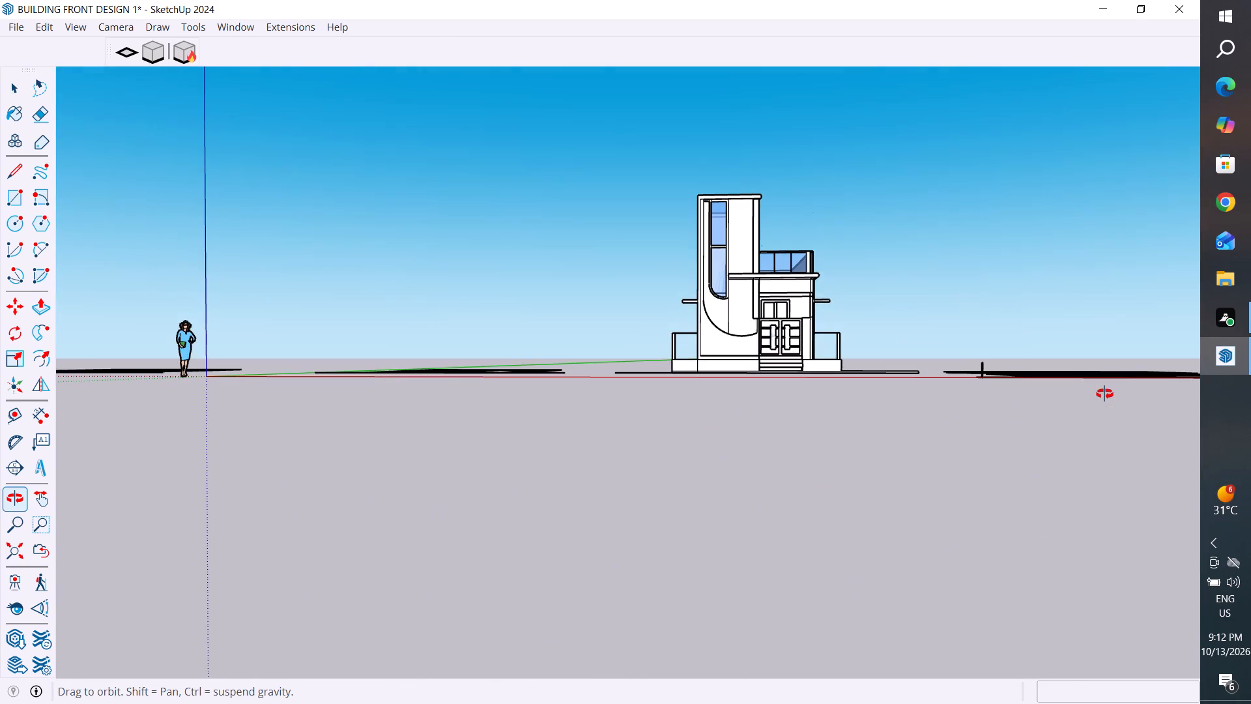
middle_drag(1104, 394, 134, 596)
scroll(327, 456, up, 4)
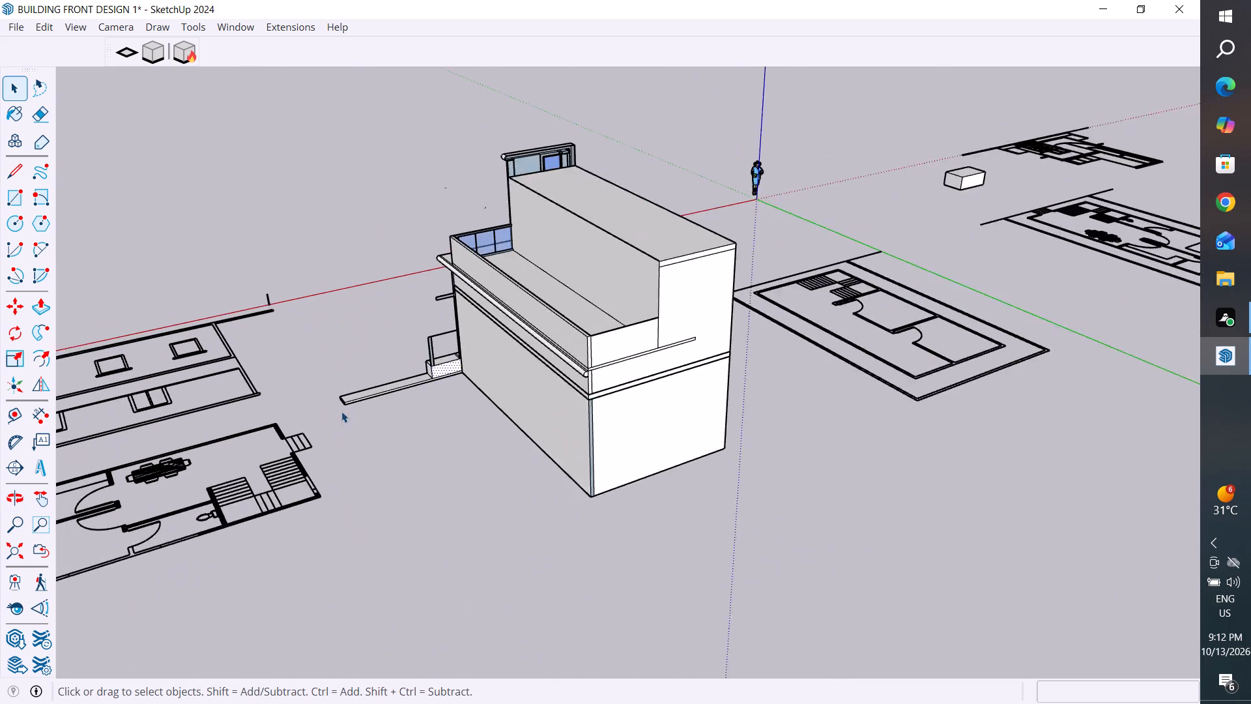
click(38, 300)
scroll(460, 401, up, 1)
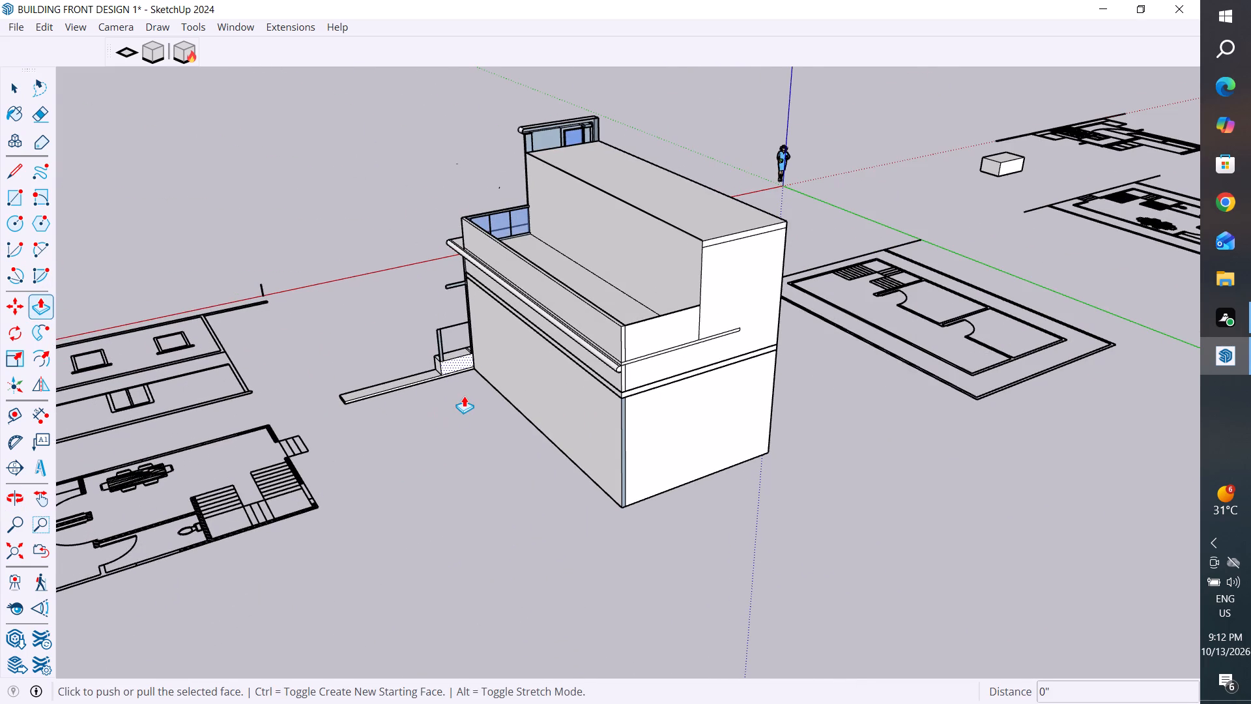
scroll(464, 396, up, 3)
click(458, 346)
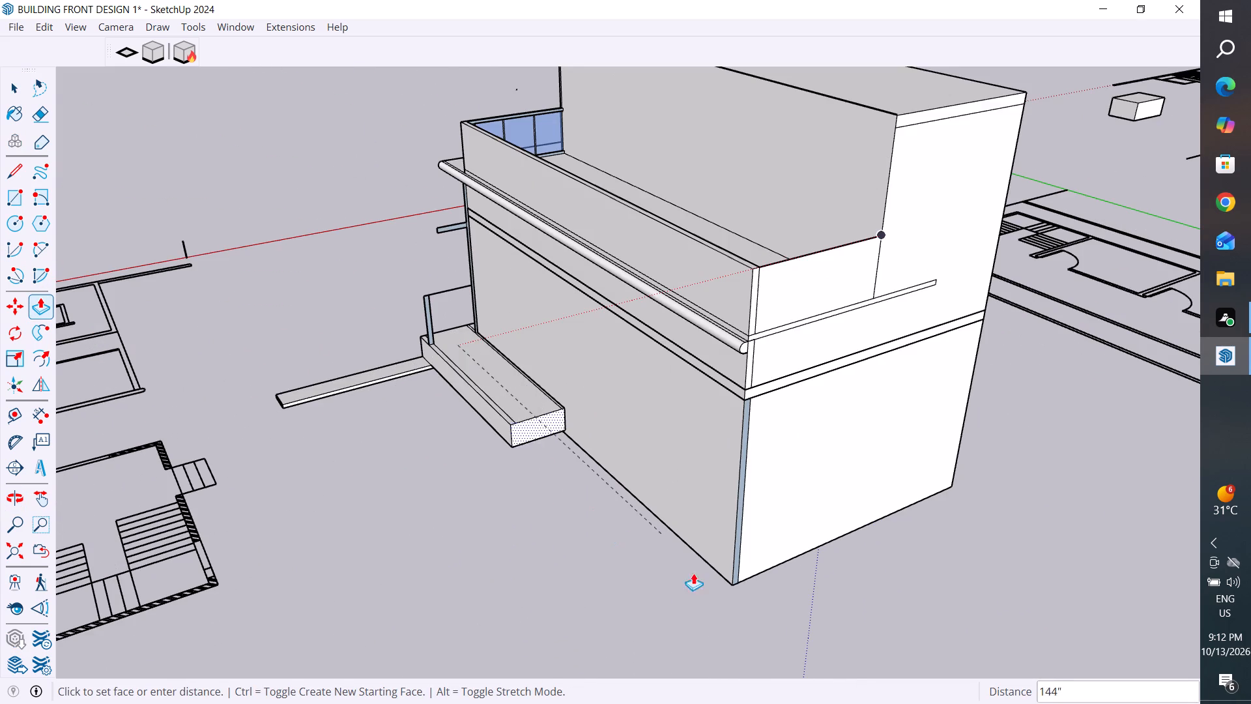
click(729, 608)
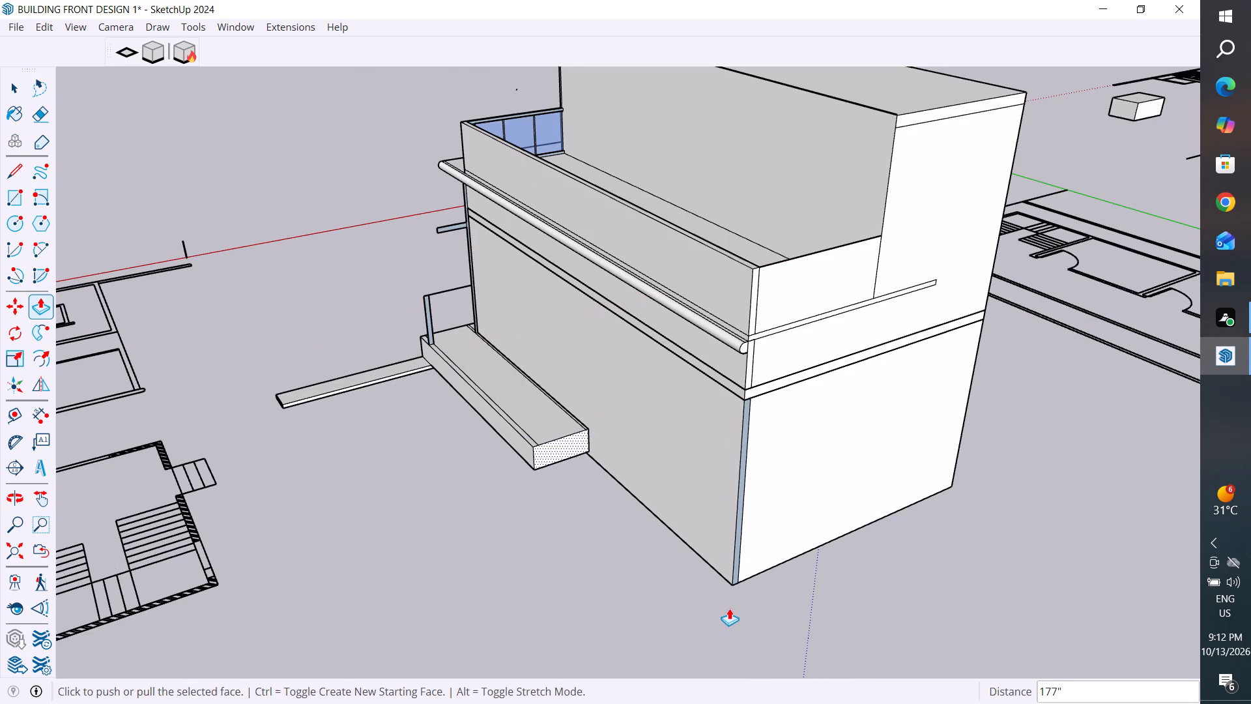
Extrude the same plinth's rear face a further 191", just past the building's rear corner.
scroll(536, 458, up, 4)
click(551, 448)
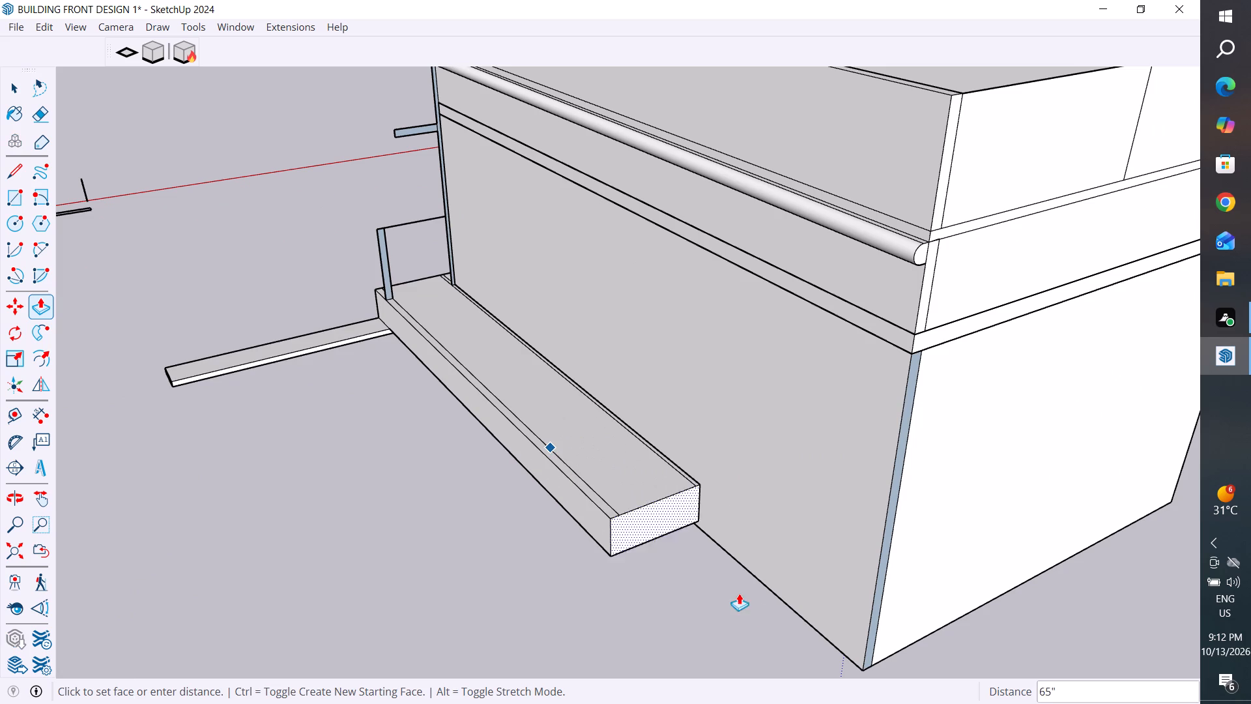
scroll(811, 593, down, 5)
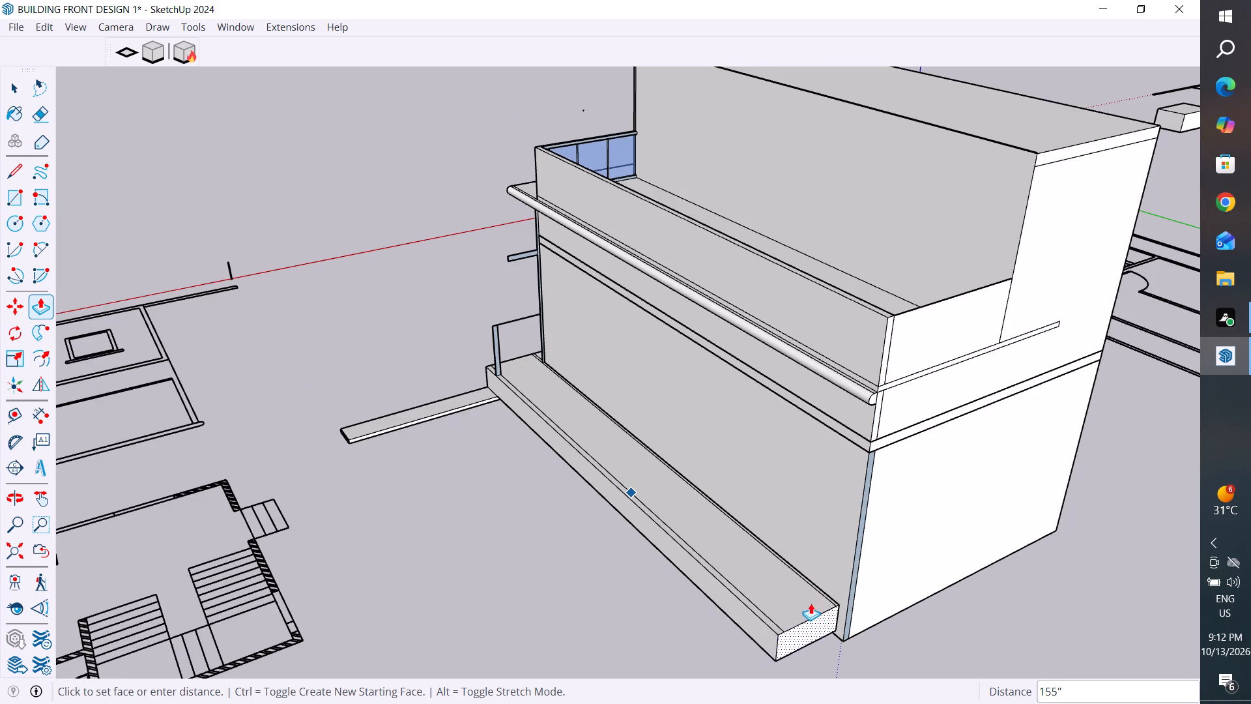
scroll(793, 567, down, 5)
click(834, 634)
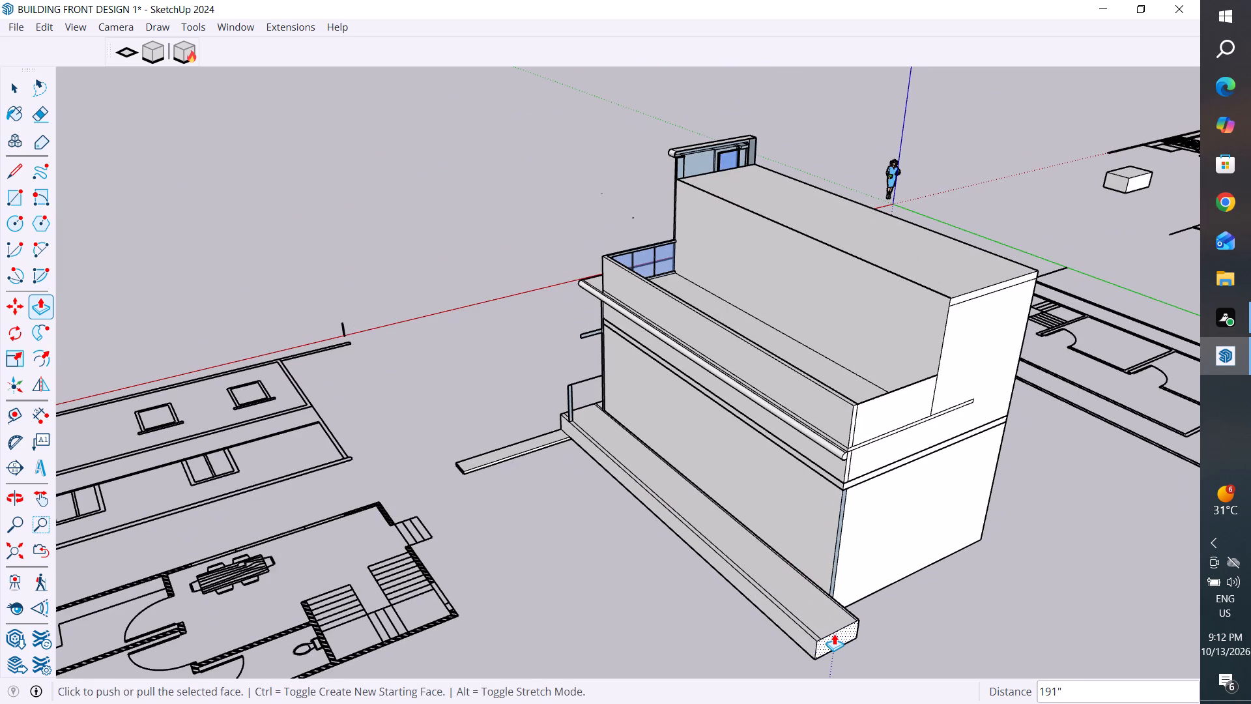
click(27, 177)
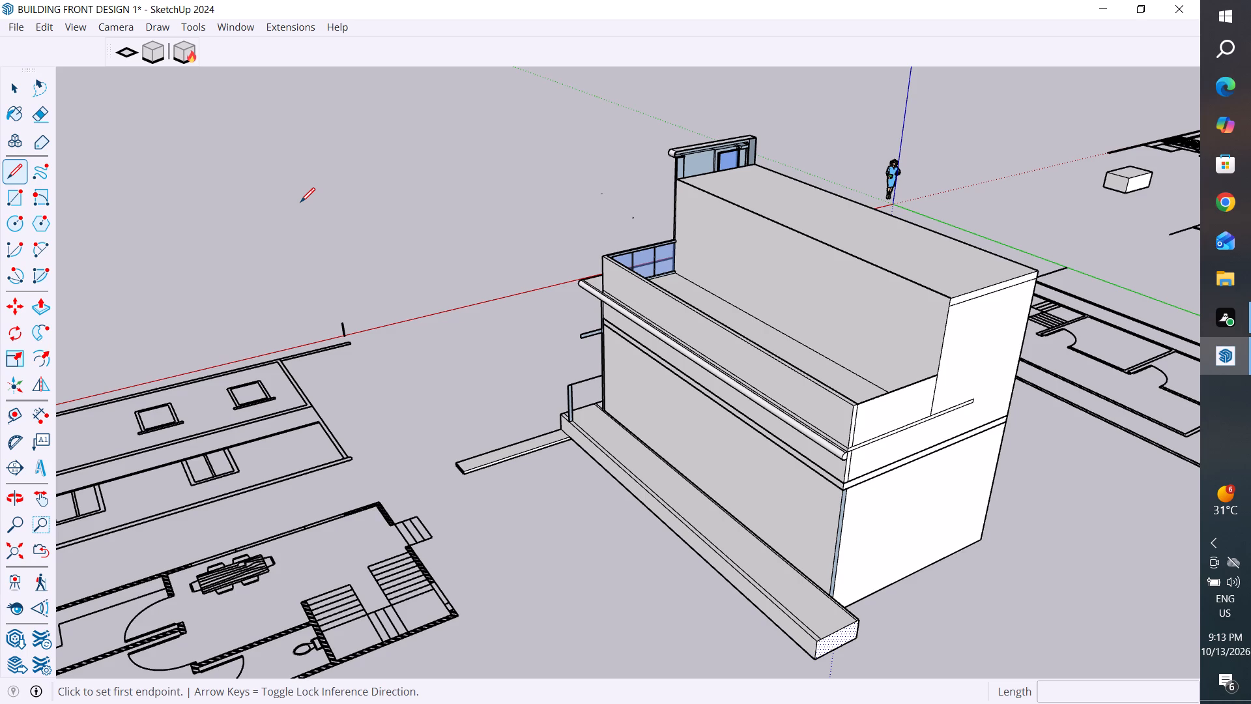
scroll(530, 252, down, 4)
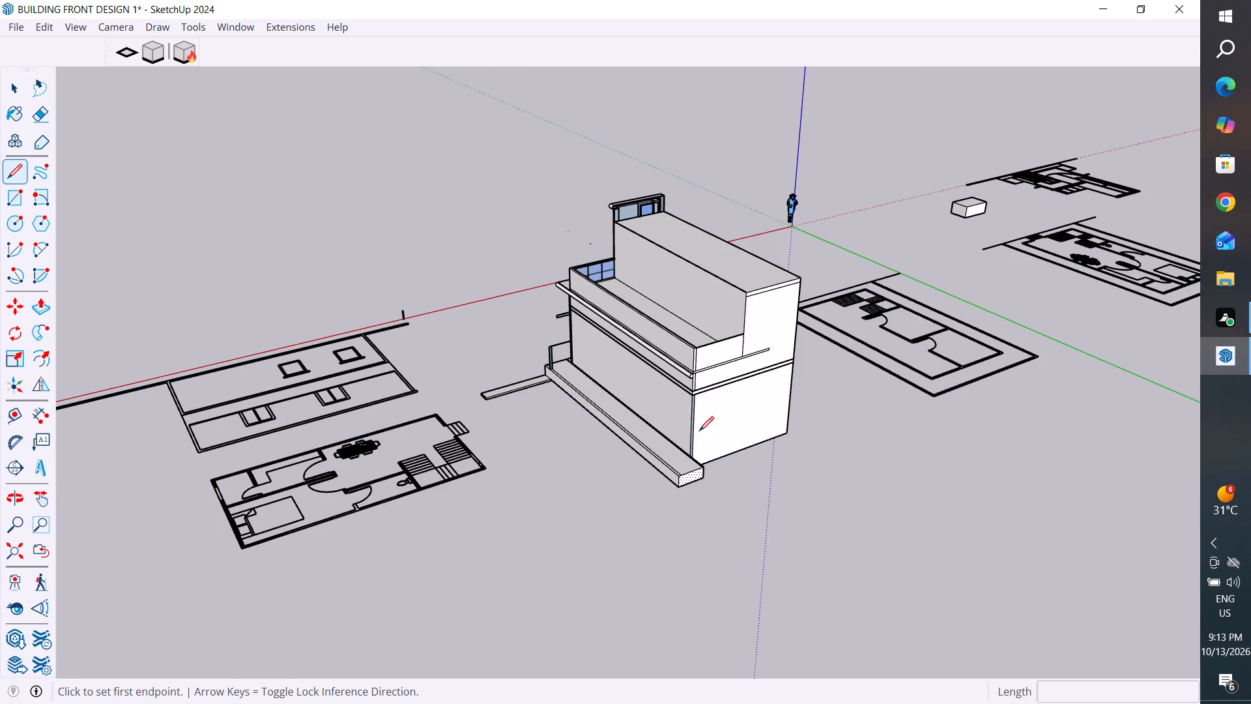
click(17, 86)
Draw a 40" by 18" rectangle closing the open back of the low plinth block on the stair-tower side.
scroll(398, 240, down, 4)
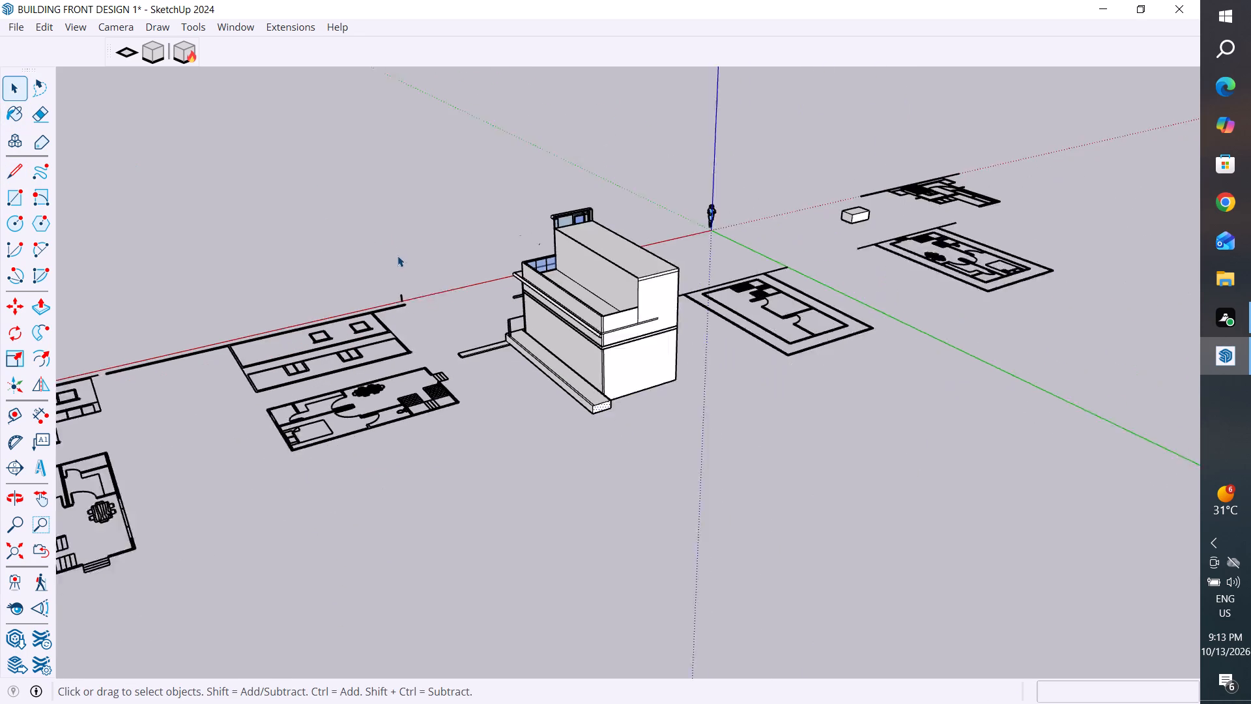
middle_drag(587, 381, 229, 342)
scroll(539, 313, up, 12)
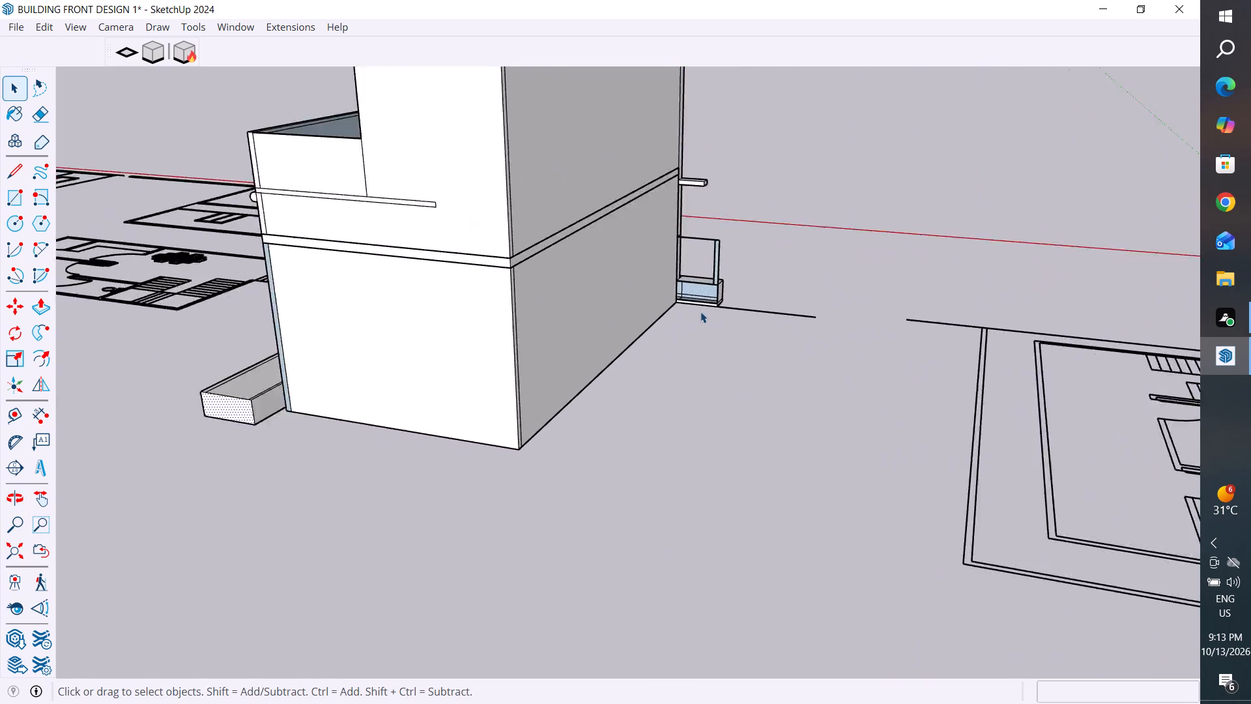
scroll(700, 312, up, 6)
scroll(769, 302, up, 1)
middle_drag(751, 289, 729, 272)
scroll(738, 215, up, 3)
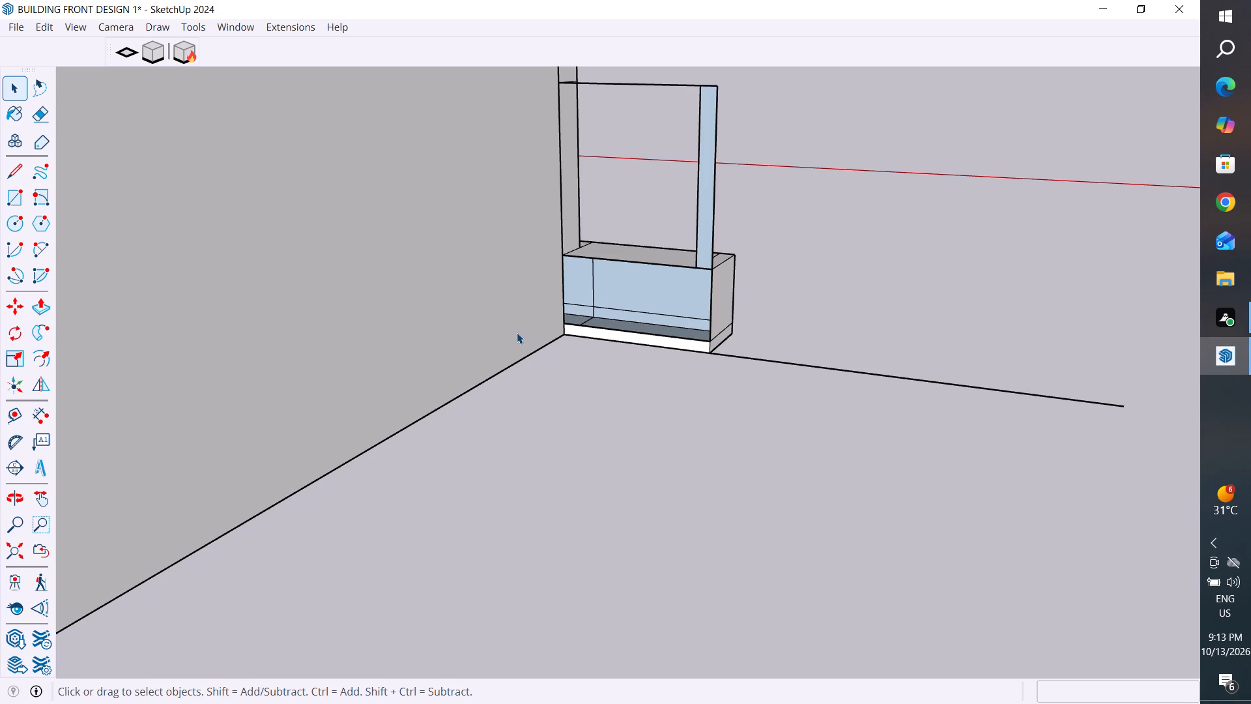
click(25, 188)
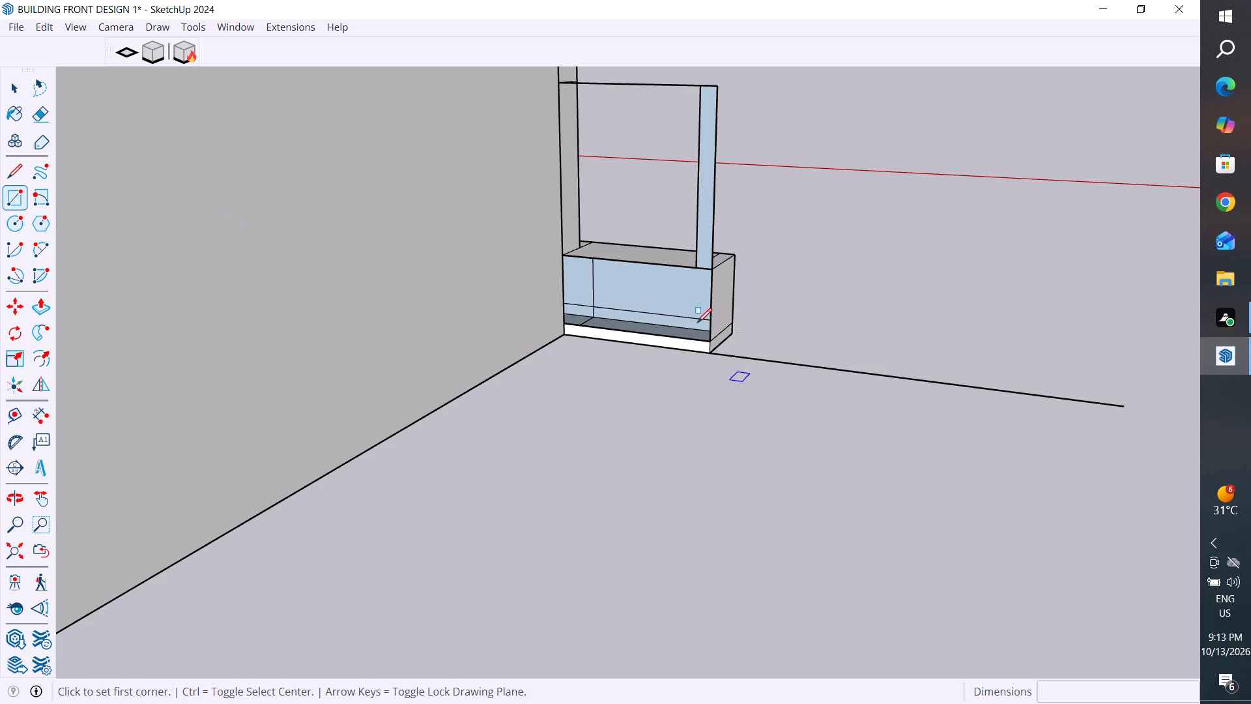
click(564, 255)
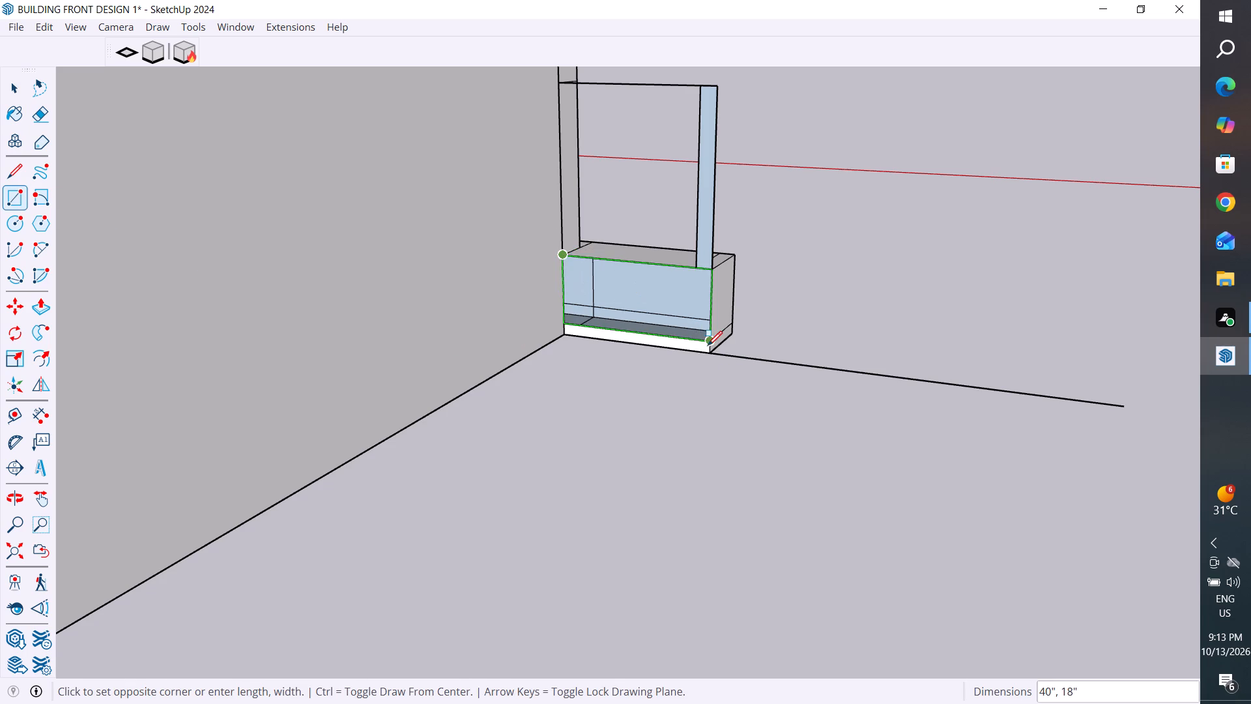
click(708, 345)
Delete the unwanted face filling the railing frame above the stair-tower side plinth.
scroll(799, 419, down, 5)
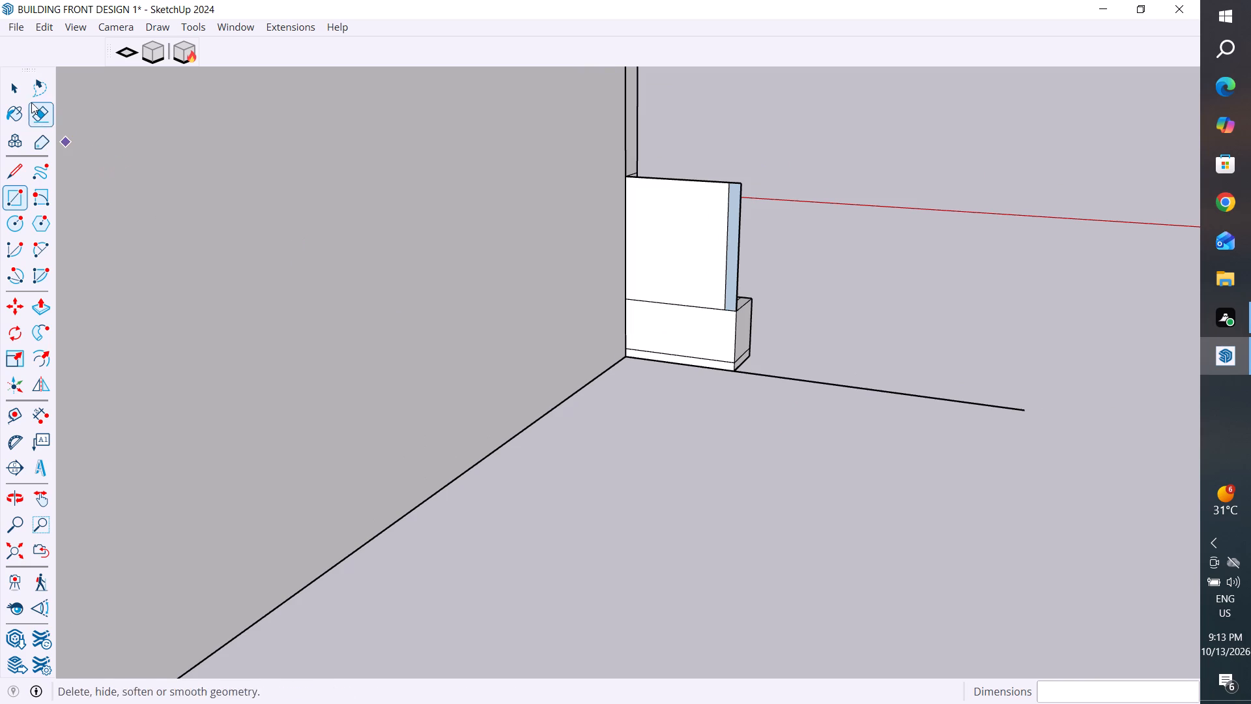
click(29, 90)
click(19, 92)
click(308, 252)
scroll(635, 411, down, 4)
middle_drag(727, 409, 578, 471)
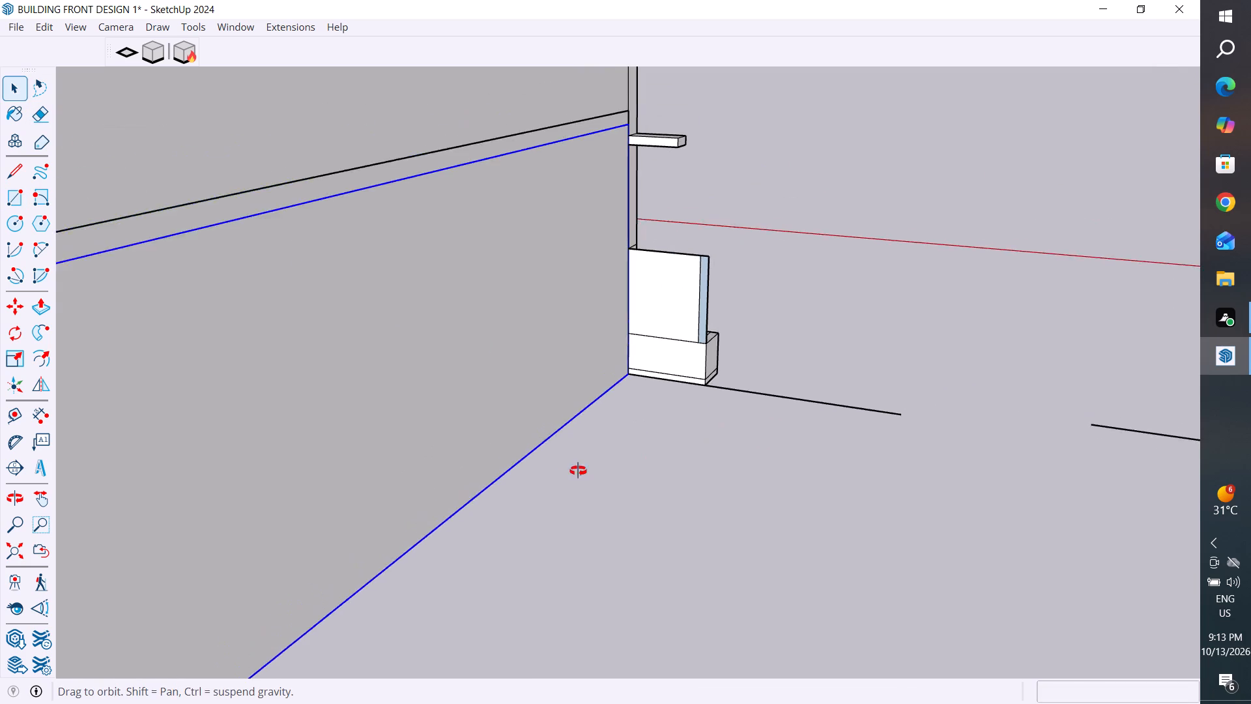
middle_drag(578, 471, 0, 536)
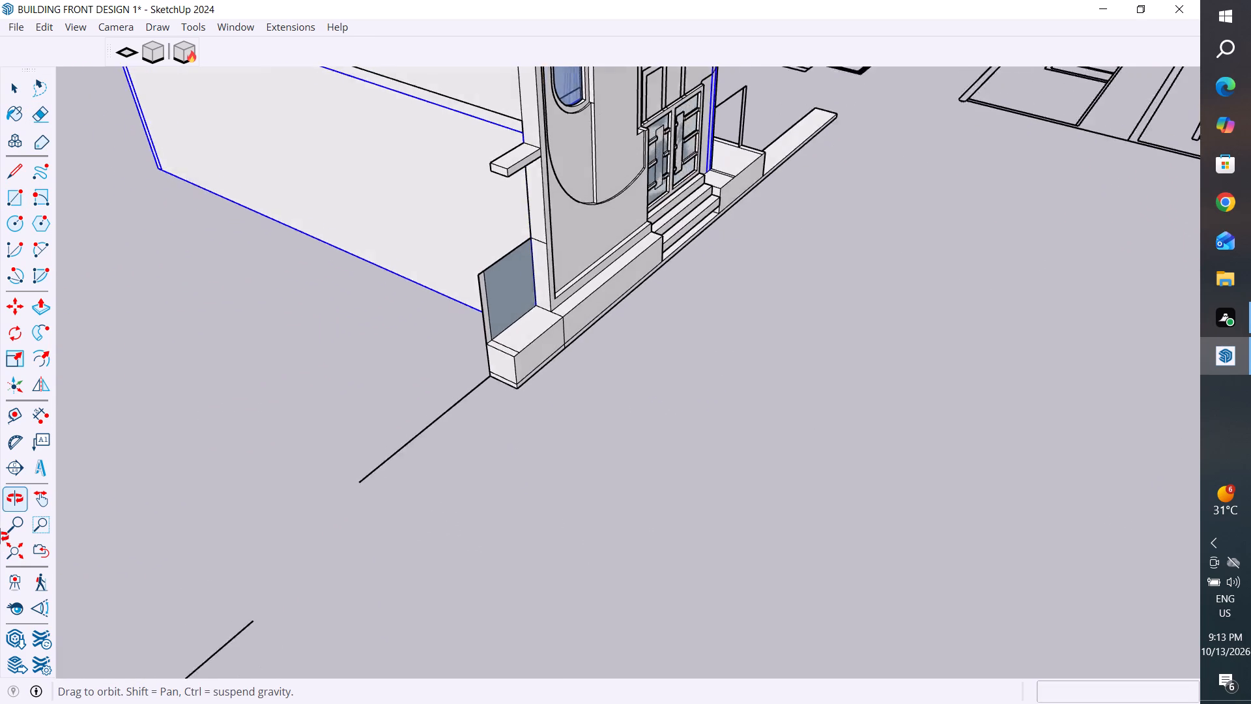
middle_drag(0, 536, 0, 537)
scroll(0, 537, down, 1)
click(511, 258)
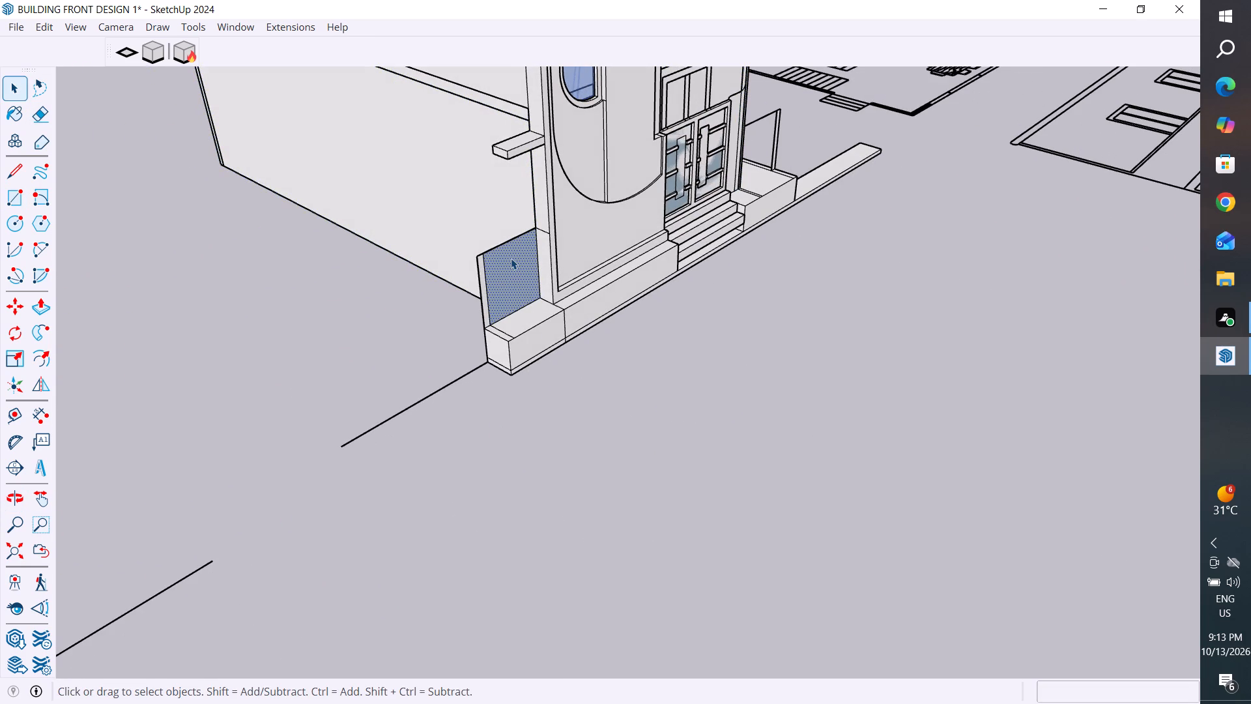
key(Delete)
Extrude the thin base strip at the back of the stair-tower side plinth 370" rearward along the side wall.
scroll(533, 482, down, 5)
middle_drag(733, 402, 439, 390)
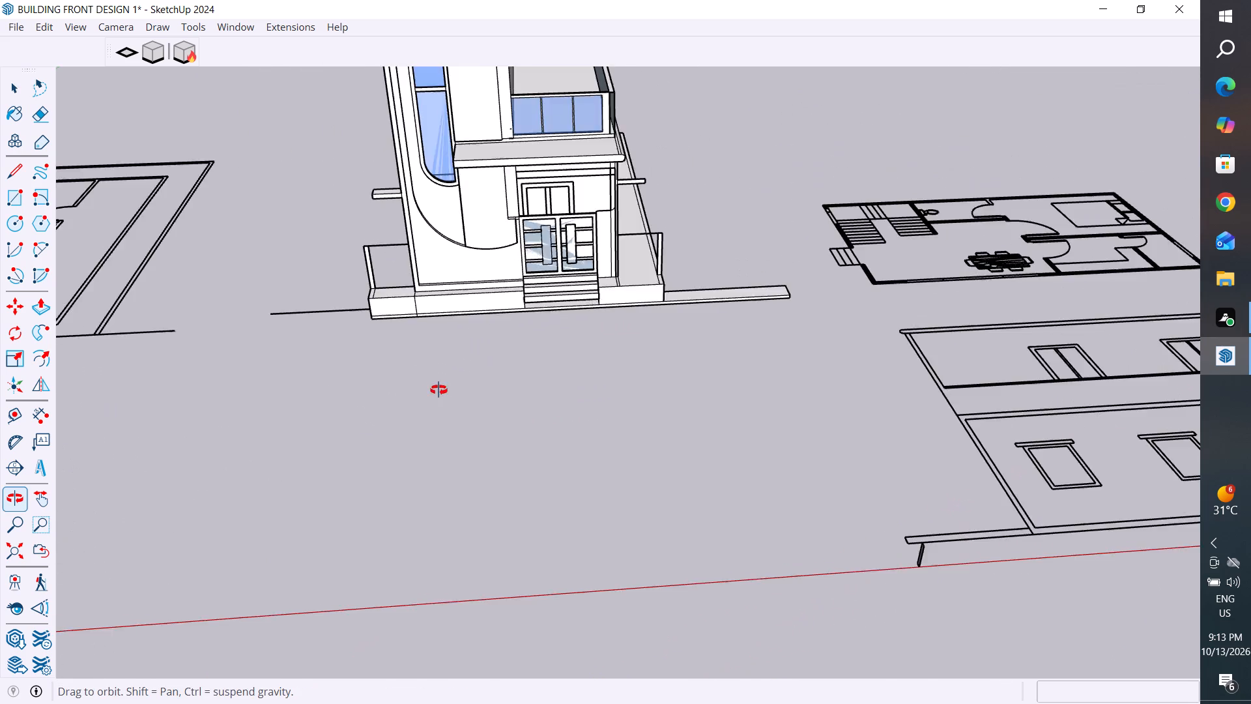
middle_drag(439, 390, 1250, 373)
middle_drag(841, 390, 1113, 400)
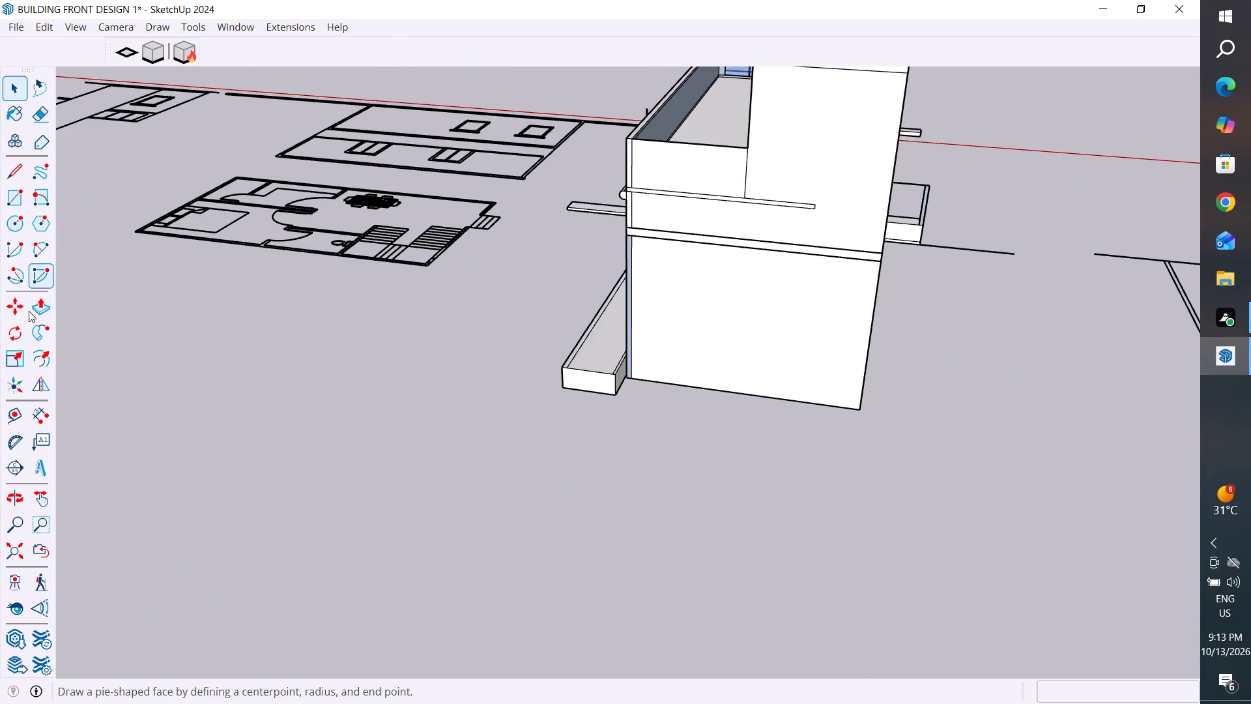
click(40, 313)
scroll(931, 229, up, 8)
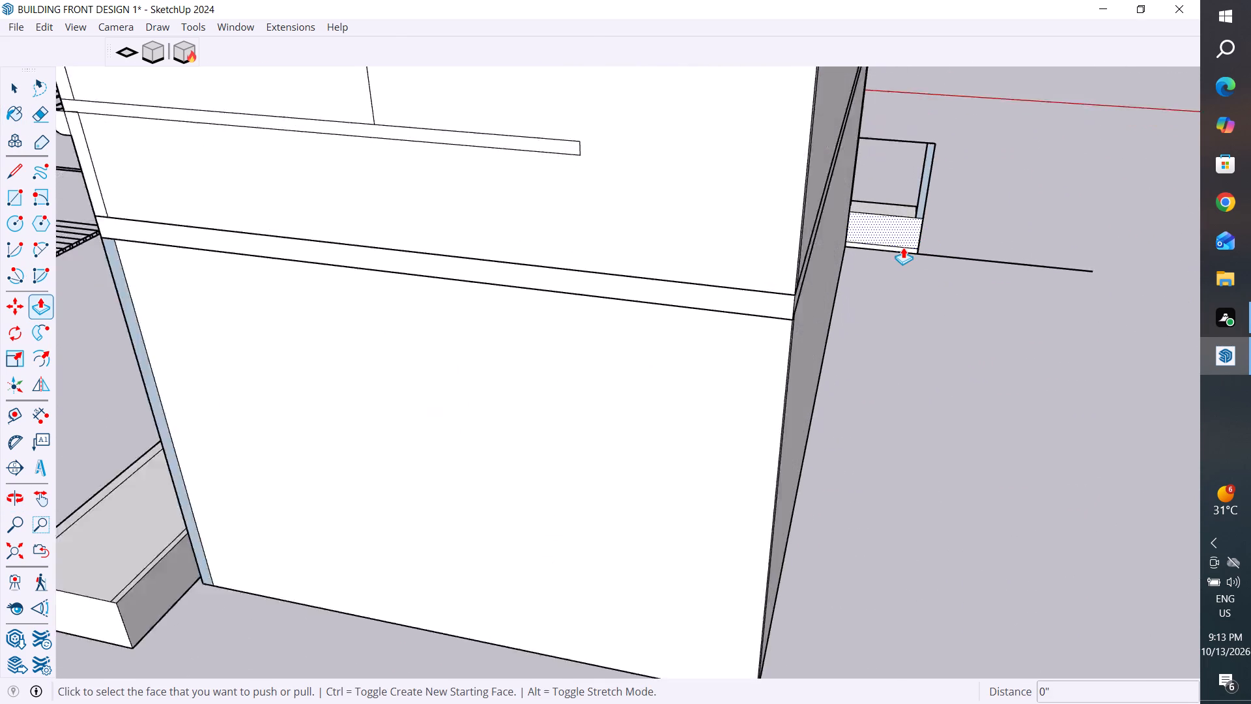
scroll(903, 247, up, 12)
click(921, 244)
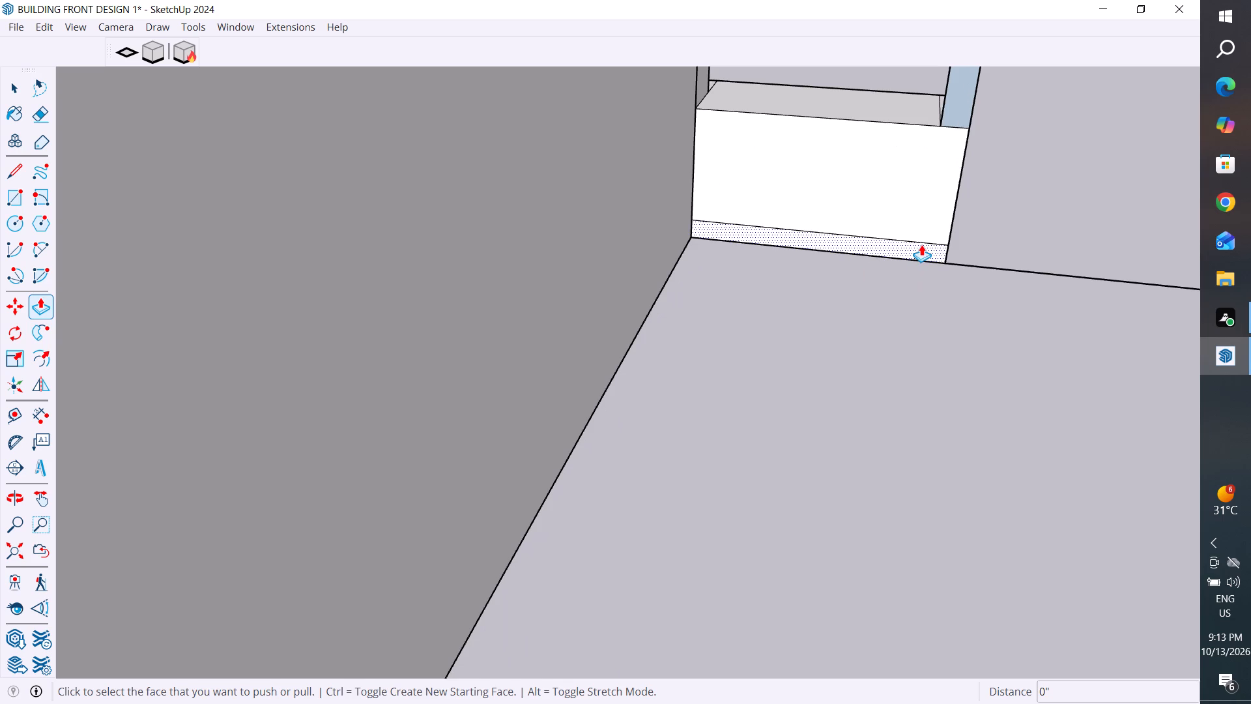
scroll(921, 244, down, 18)
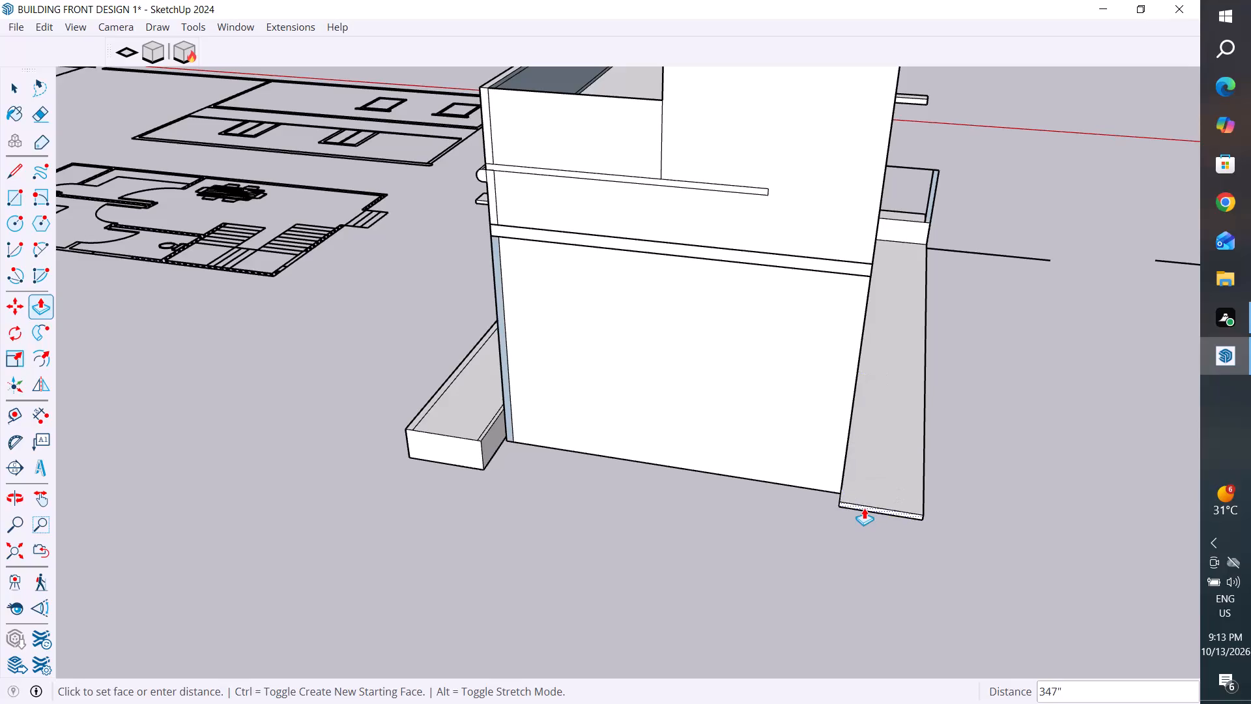
click(861, 538)
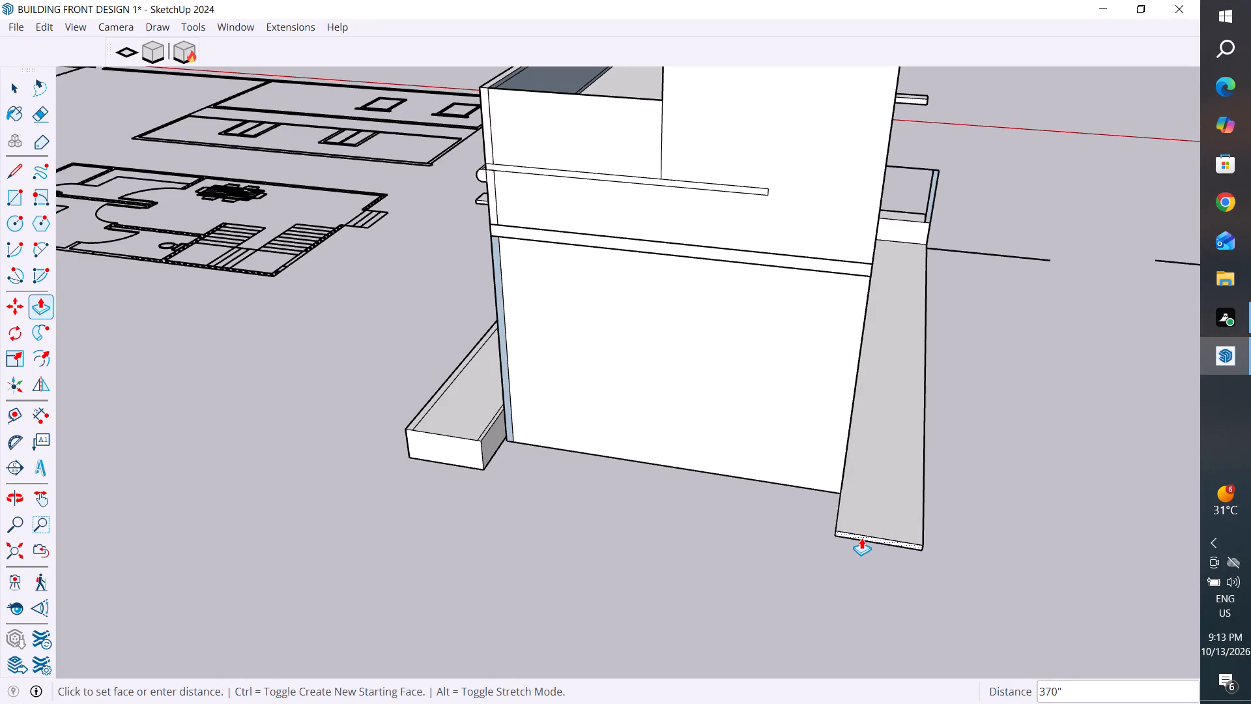
Extrude the stair-tower side plinth's rear face above the strip 370" rearward, flush with the strip's end.
middle_drag(945, 489, 792, 372)
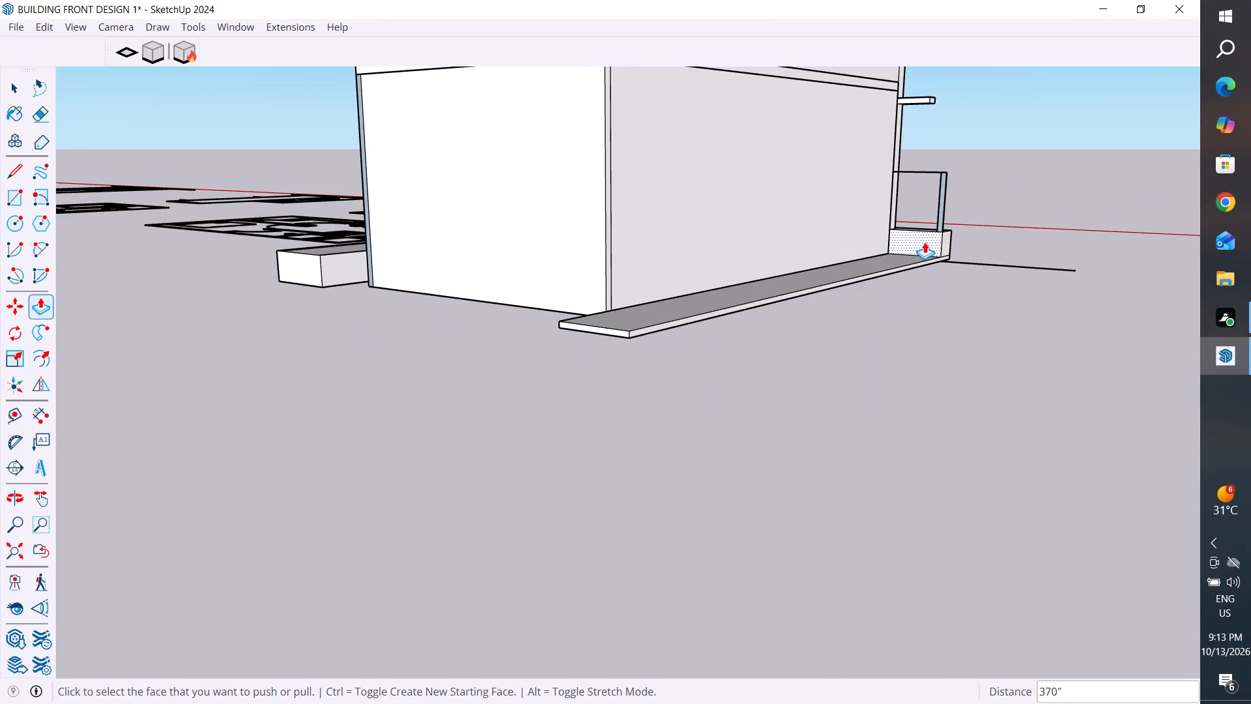
click(925, 242)
click(631, 332)
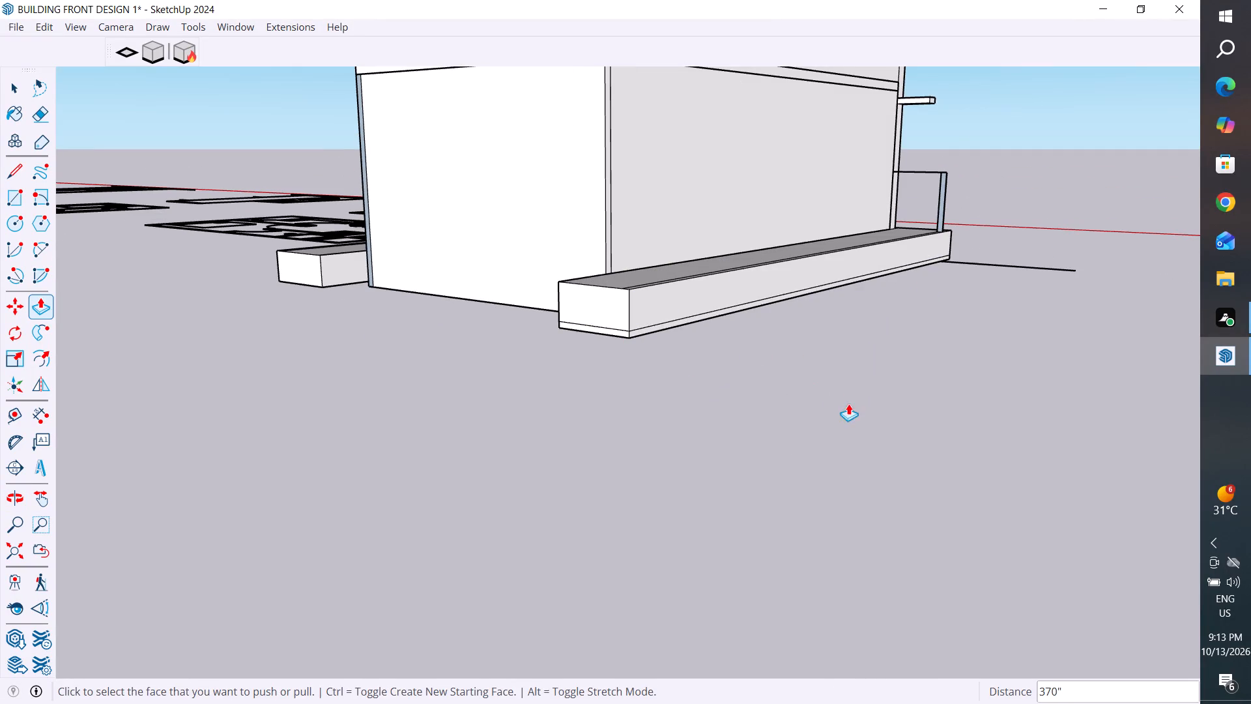
Examine the rear ends of both side plinths and how their inner sides meet the corners of the back wall.
middle_drag(859, 414, 1119, 507)
scroll(695, 400, down, 6)
middle_drag(671, 398, 816, 378)
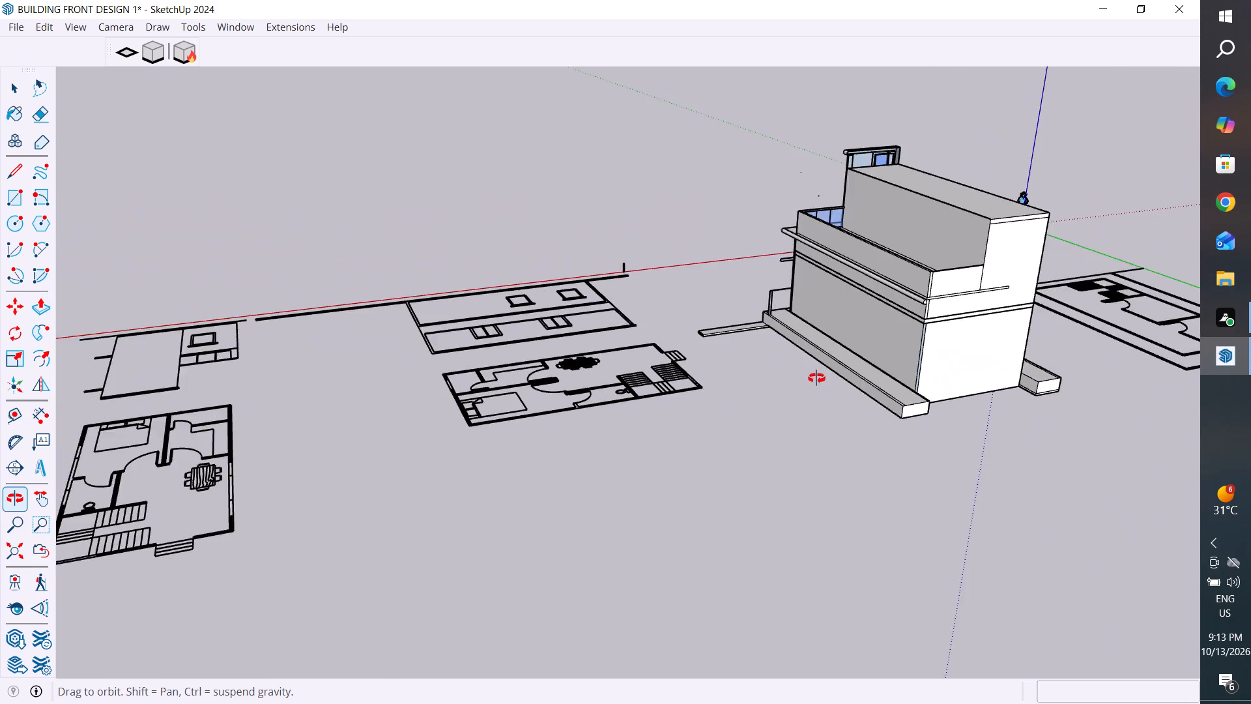
middle_drag(816, 378, 954, 410)
scroll(1007, 336, up, 18)
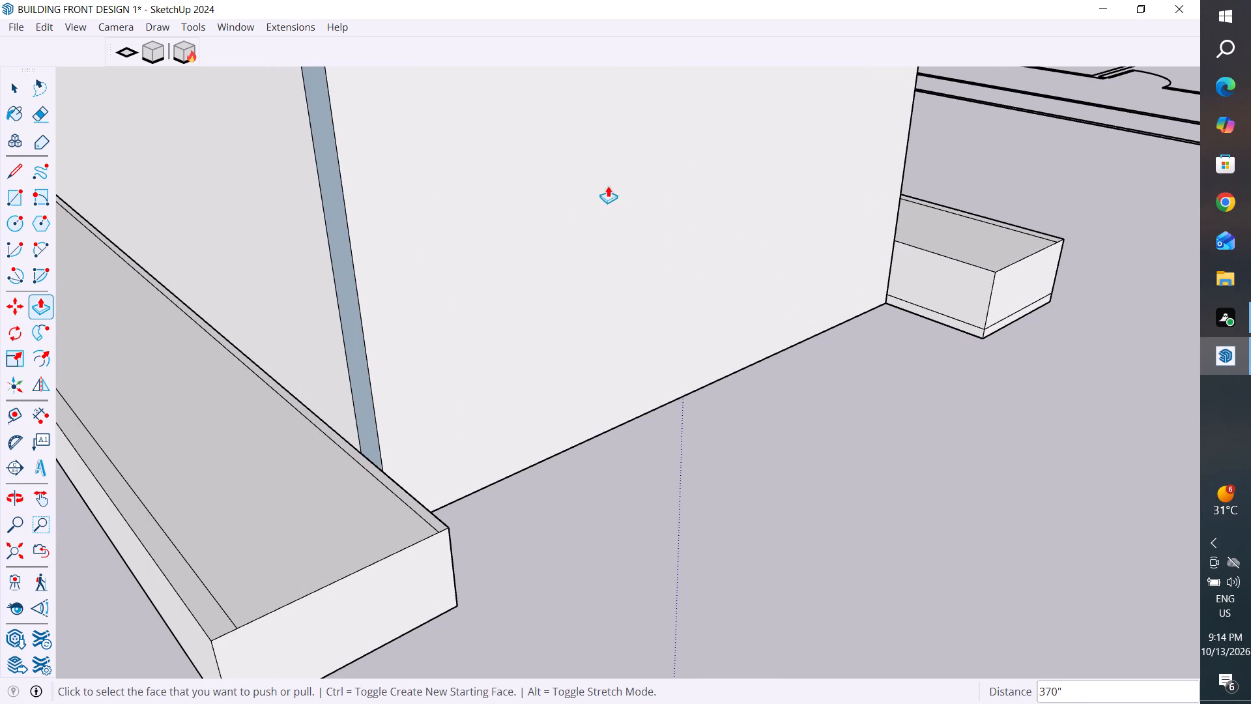
click(6, 170)
scroll(846, 205, up, 4)
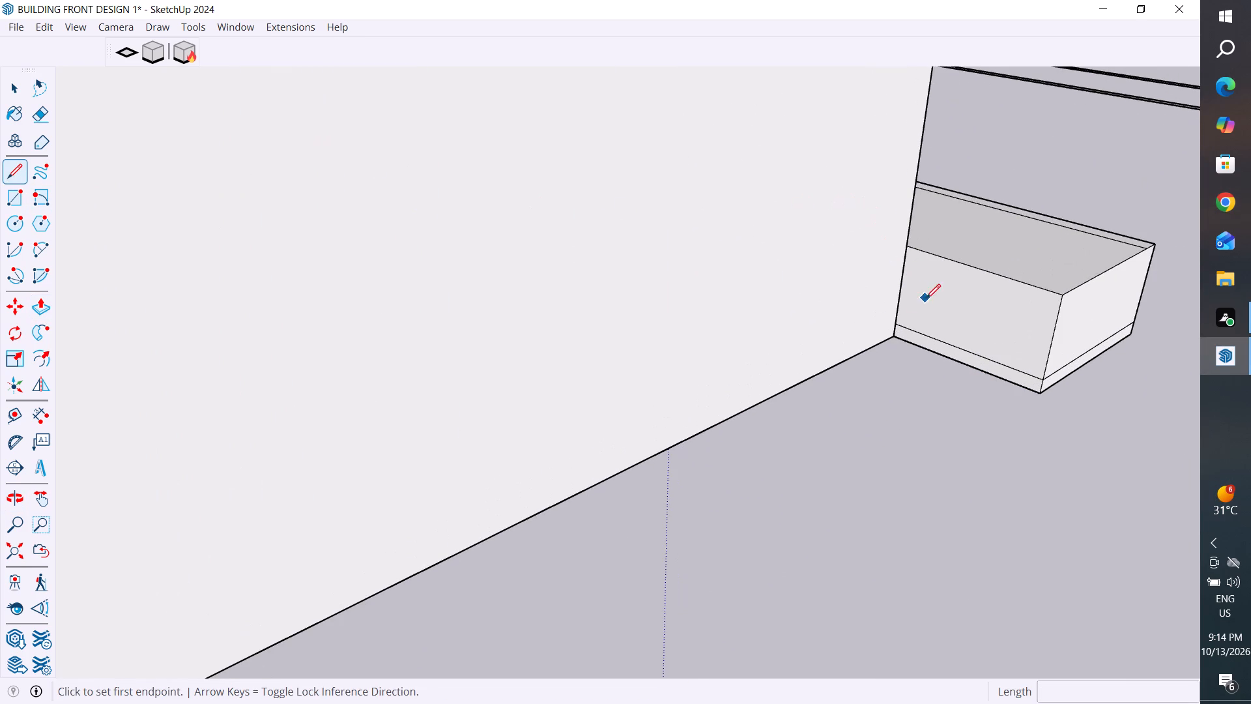
scroll(1039, 358, down, 5)
middle_drag(1048, 374, 708, 391)
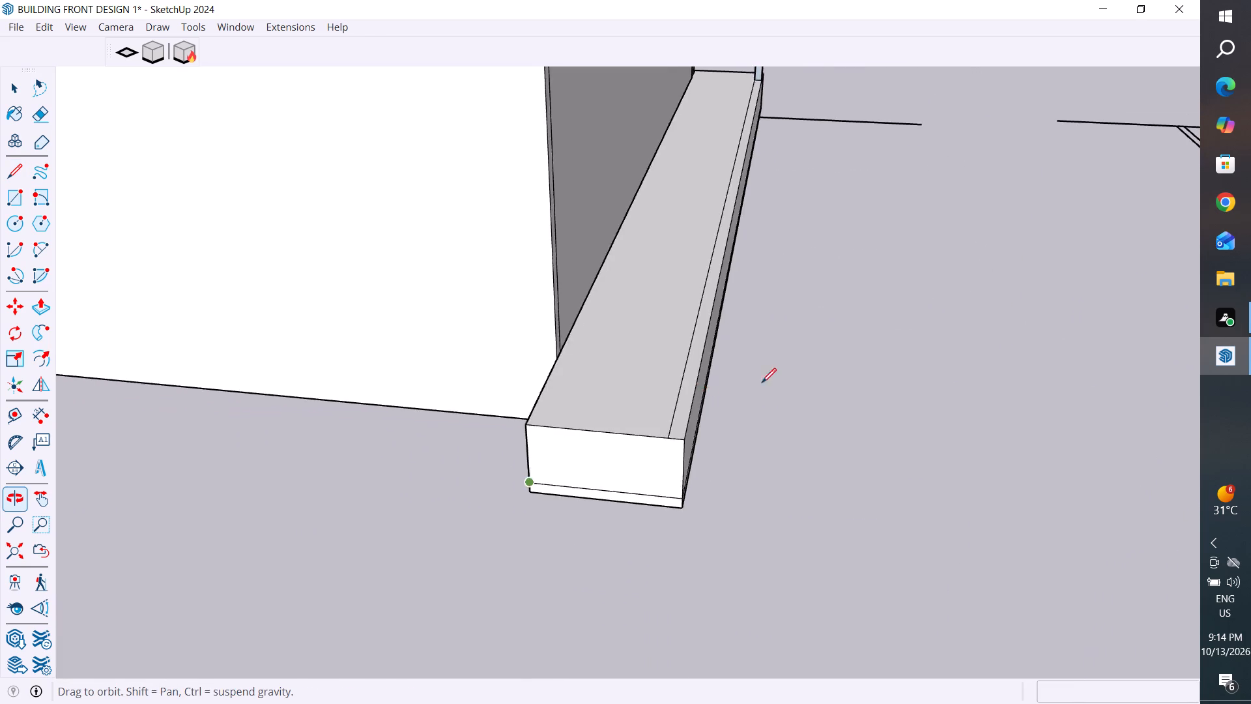
scroll(931, 357, down, 3)
scroll(983, 385, down, 2)
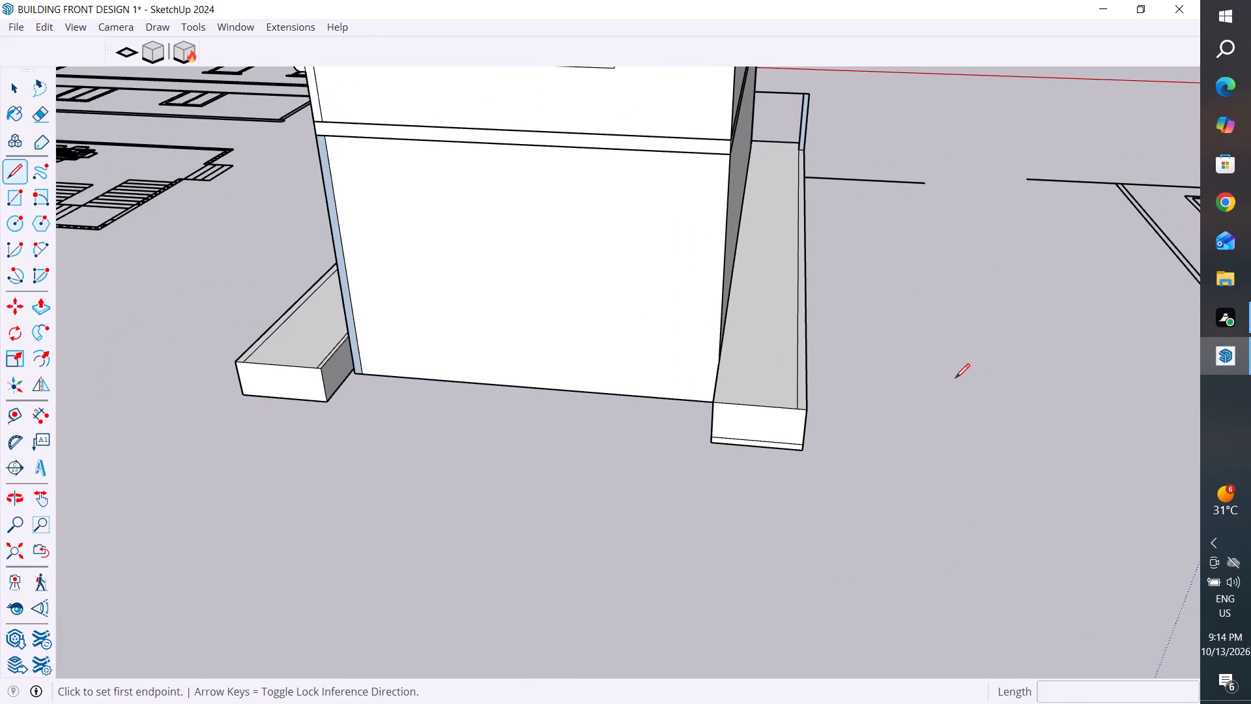
scroll(489, 355, up, 4)
scroll(333, 379, up, 8)
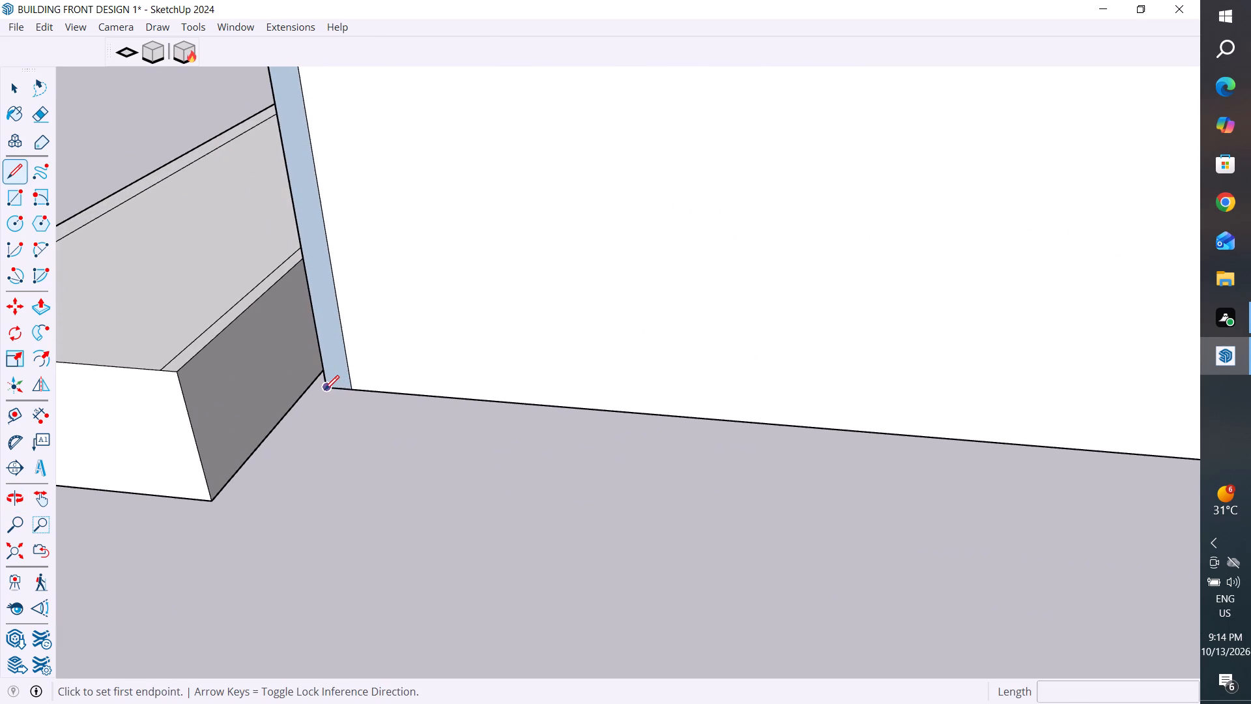
scroll(351, 396, down, 10)
middle_drag(373, 405, 716, 433)
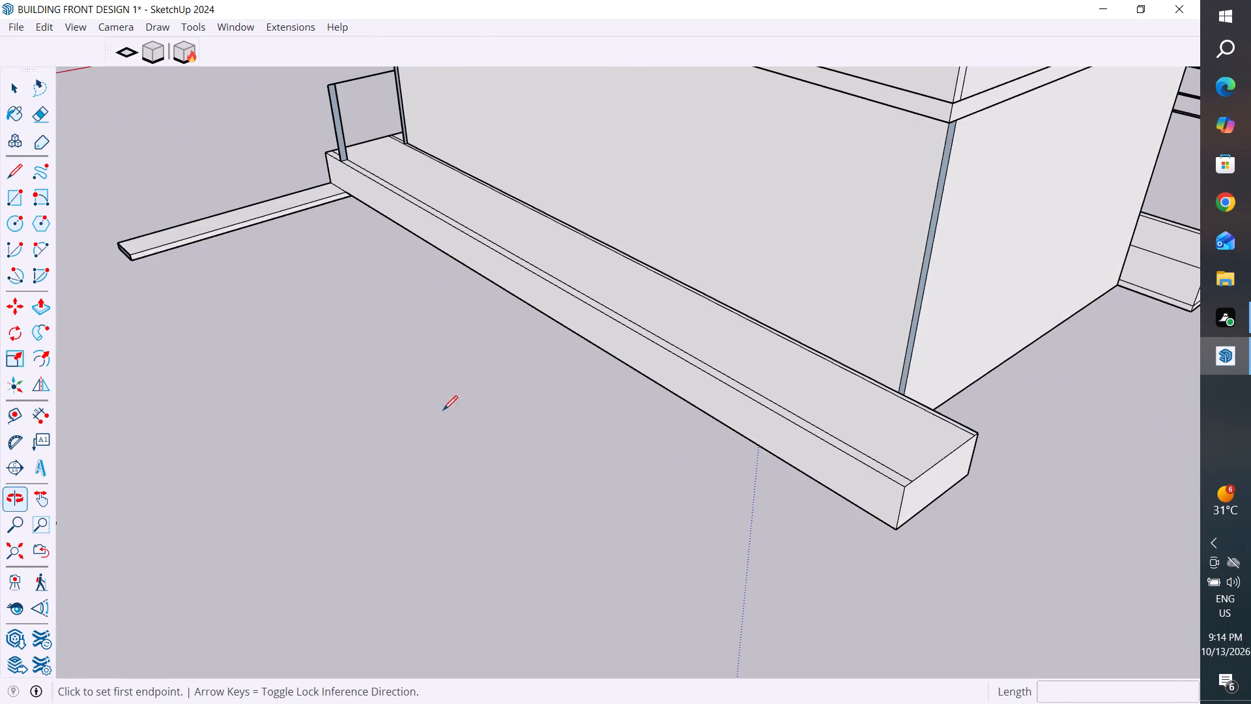
scroll(405, 424, down, 5)
scroll(973, 335, up, 9)
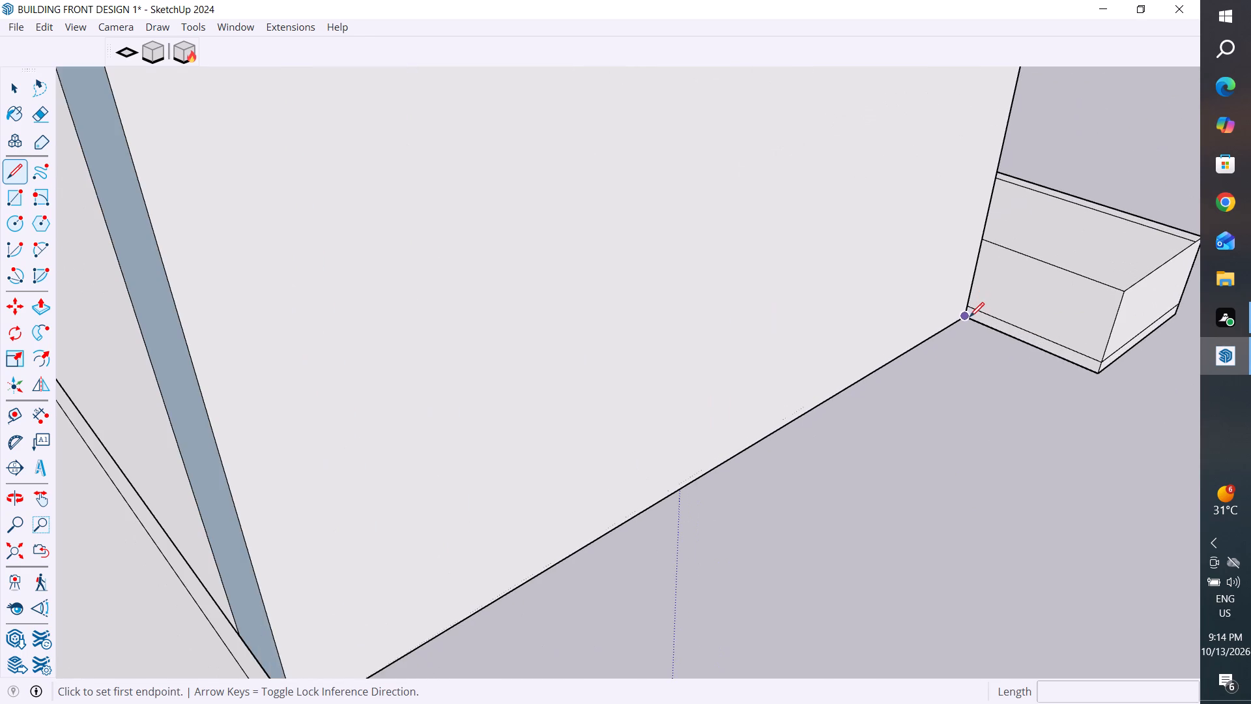
scroll(934, 340, down, 5)
middle_drag(880, 383, 729, 354)
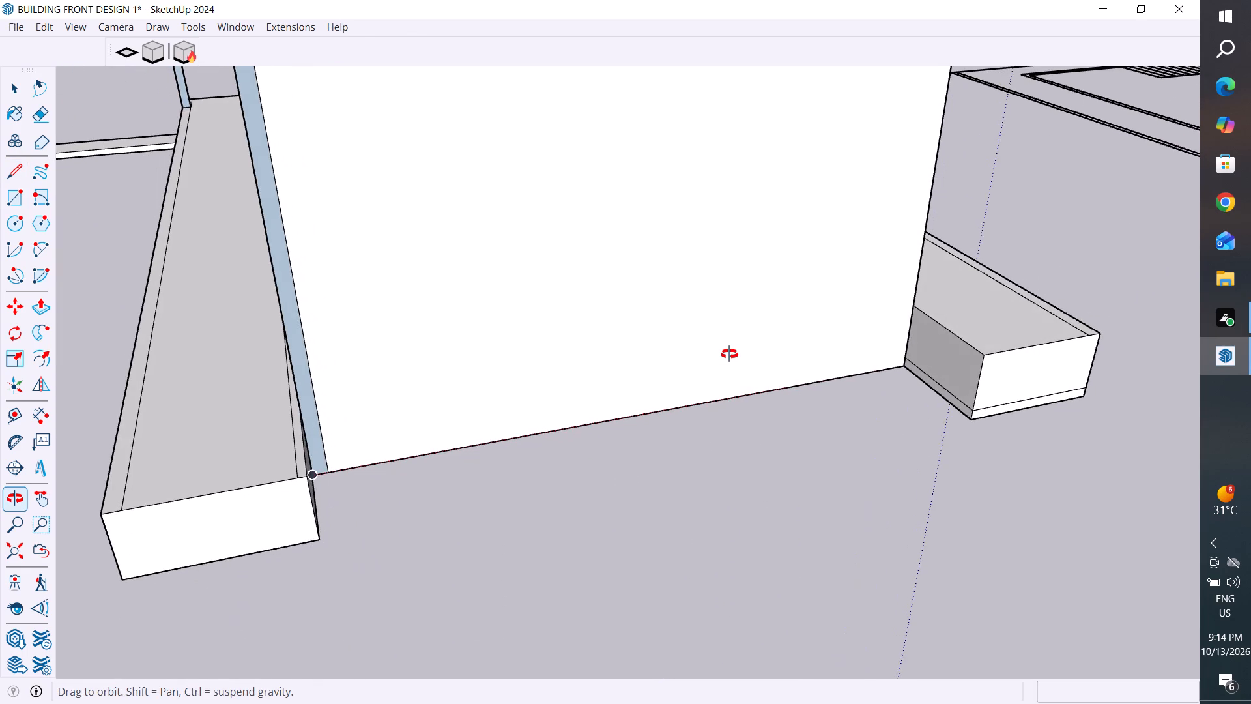
middle_drag(729, 354, 731, 354)
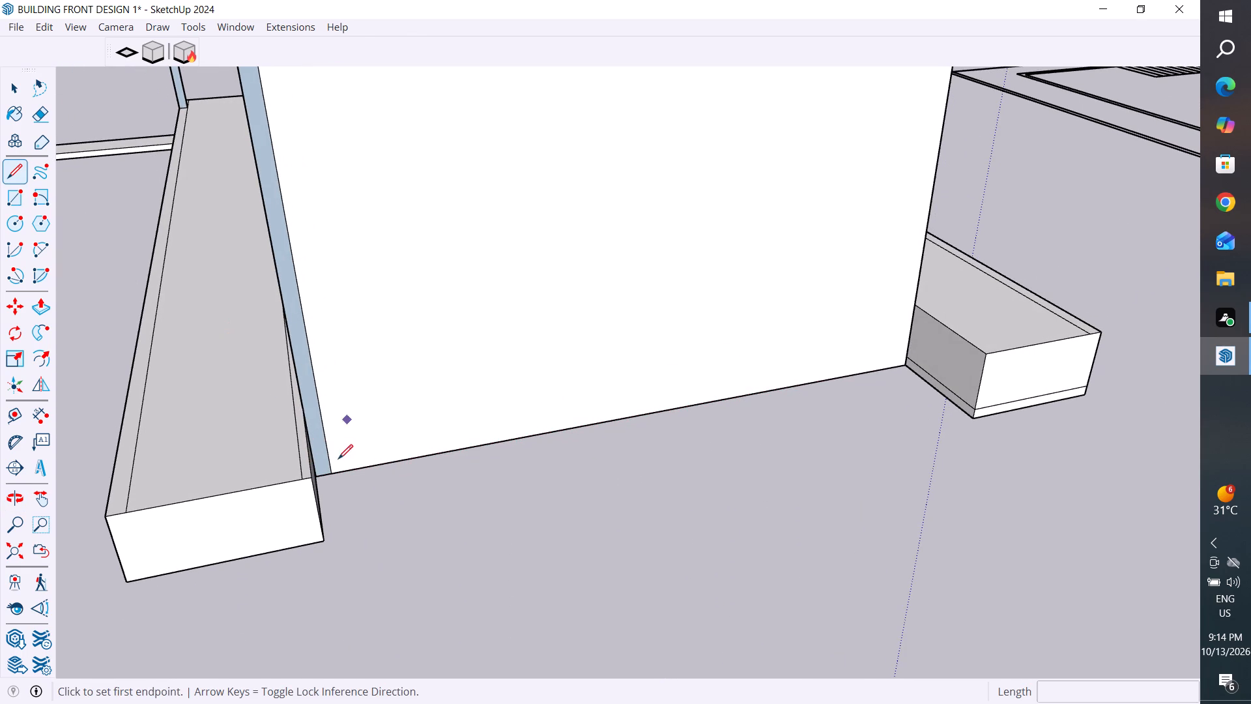
scroll(323, 473, up, 4)
middle_drag(313, 482, 192, 478)
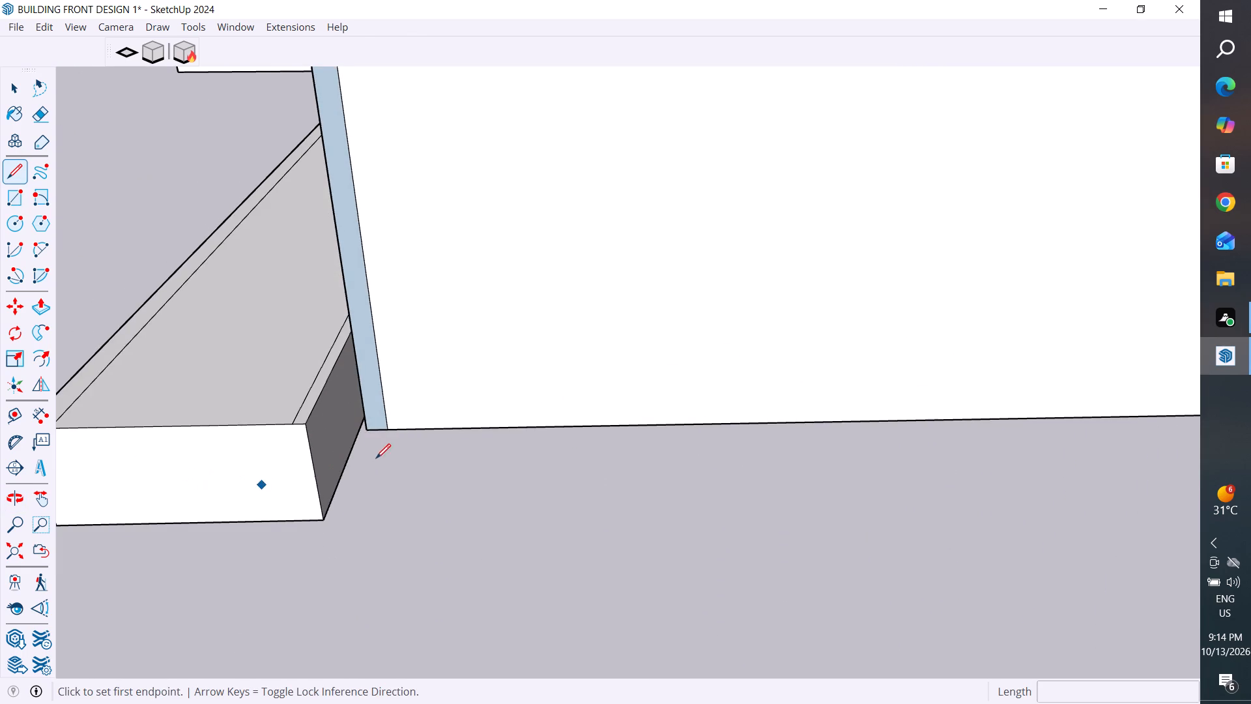
scroll(354, 424, up, 6)
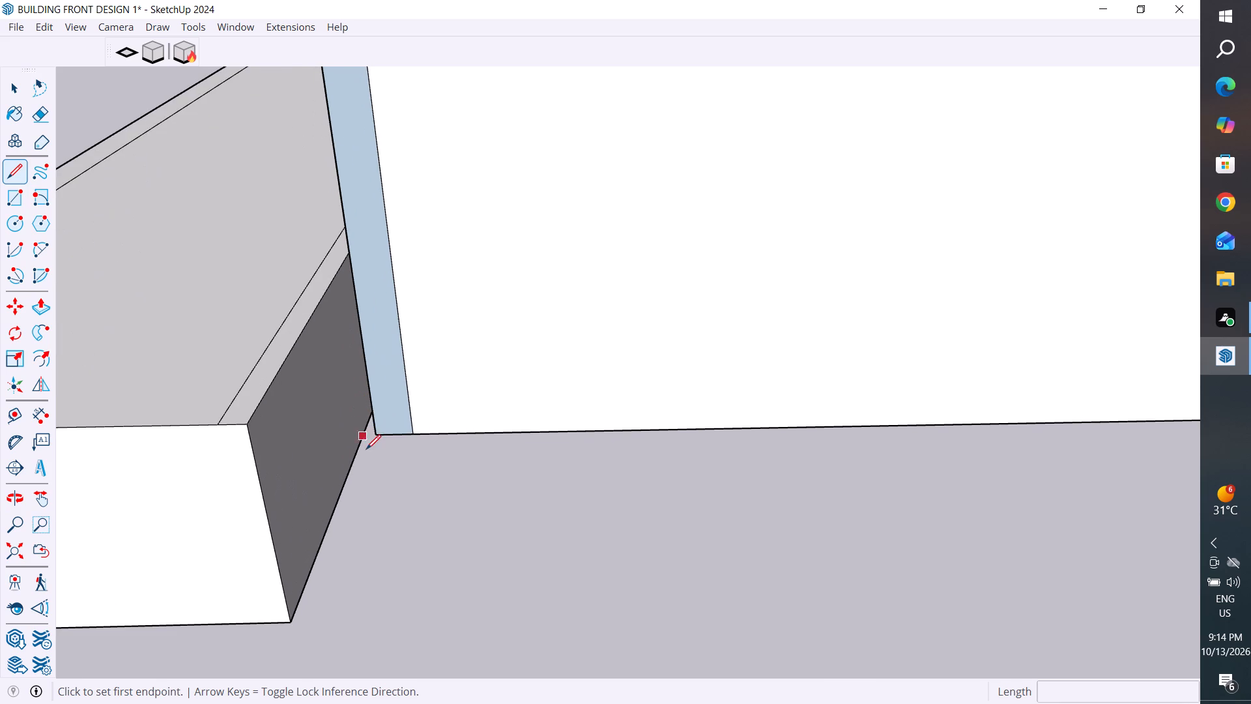
middle_drag(367, 438, 404, 383)
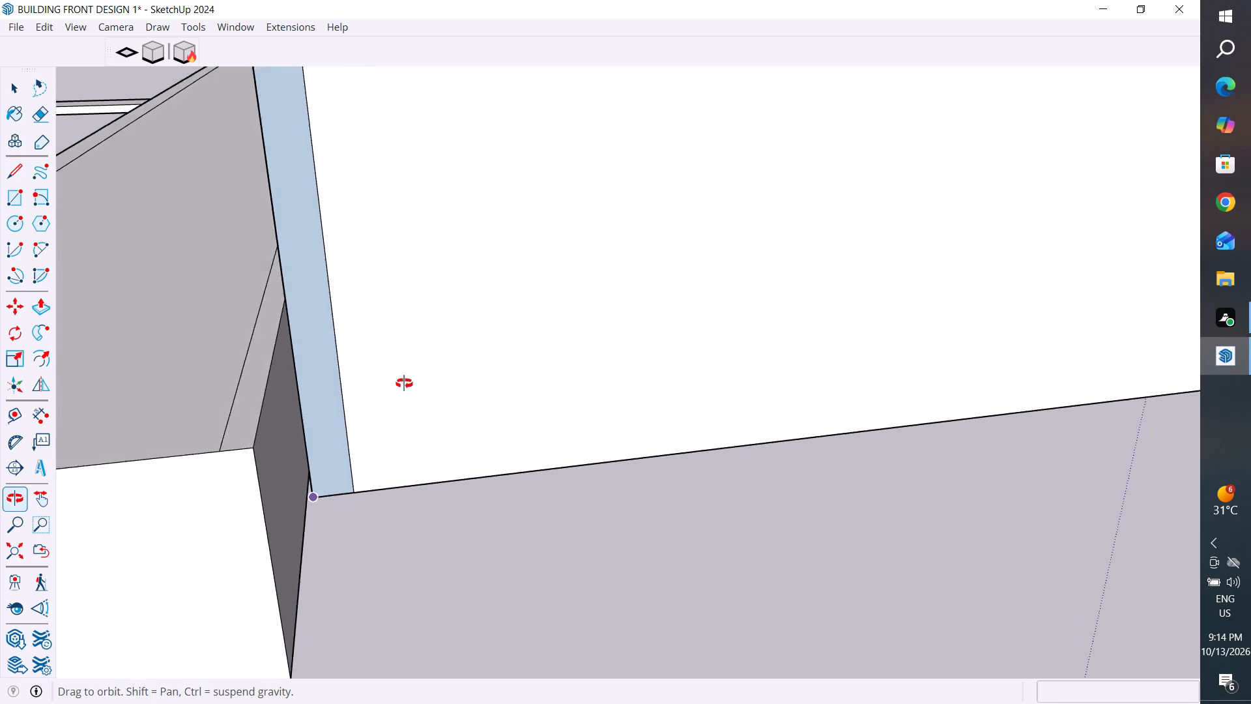
middle_drag(404, 383, 369, 215)
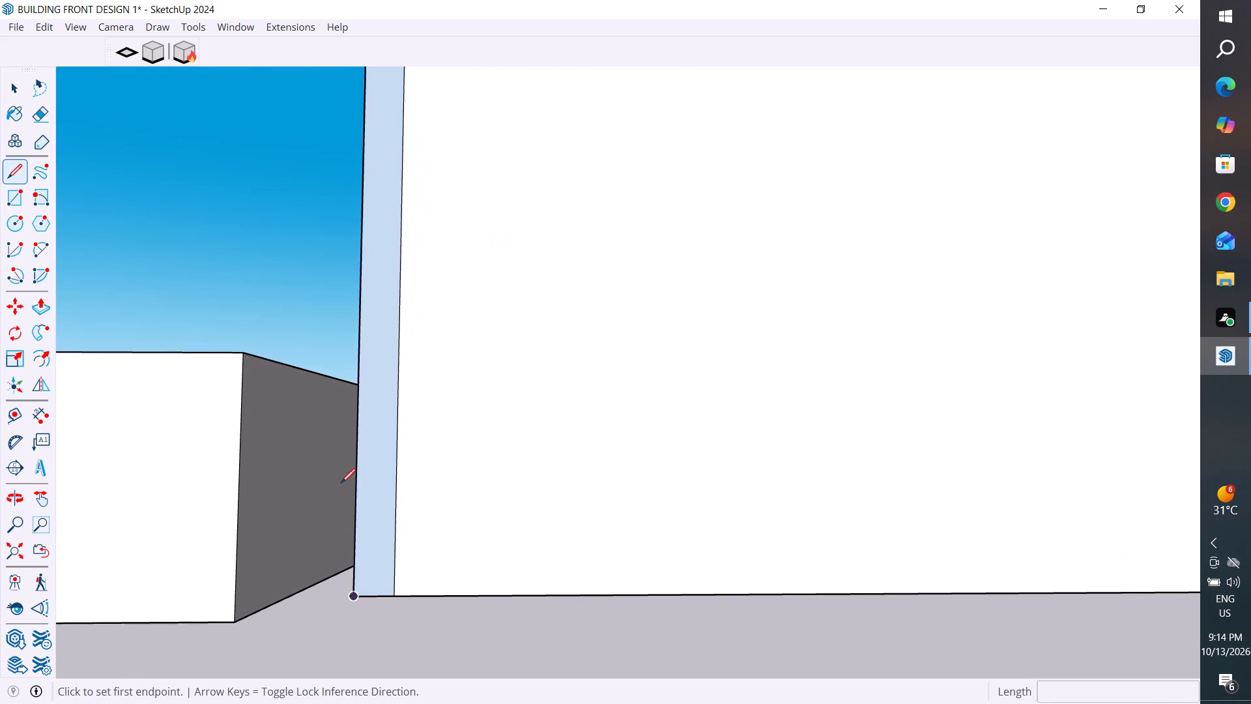
scroll(736, 460, down, 3)
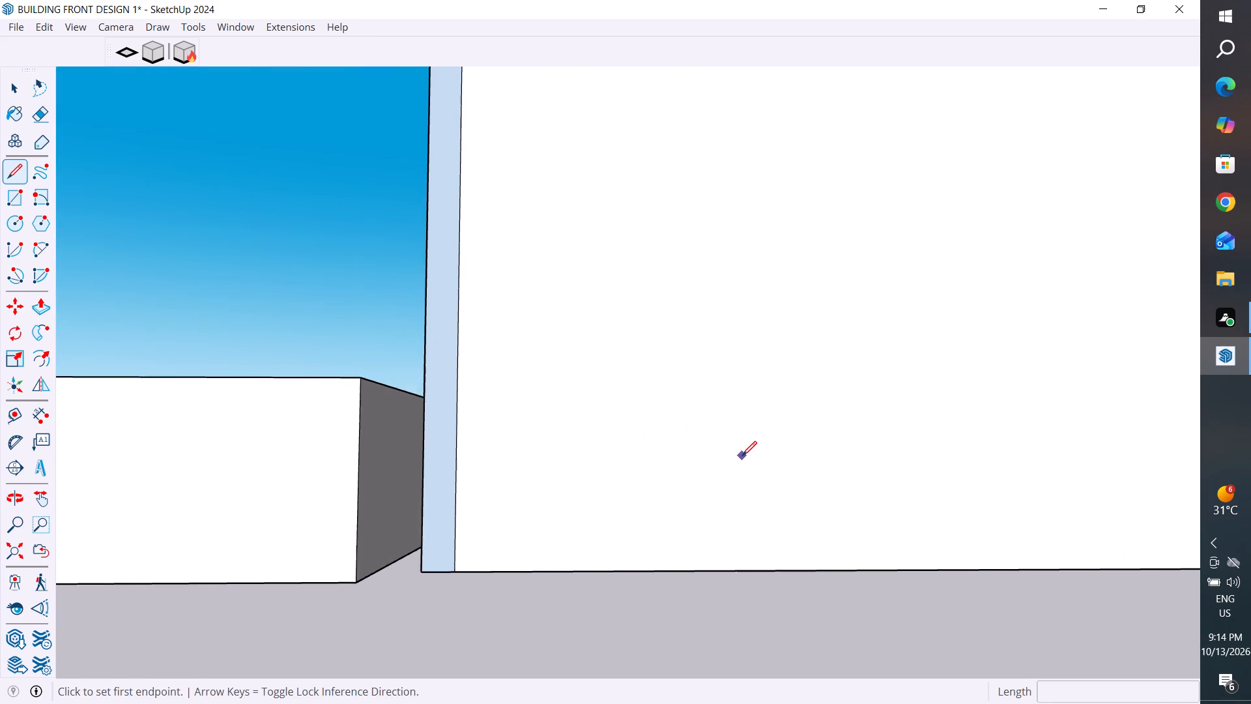
scroll(757, 445, down, 6)
middle_drag(514, 440, 531, 440)
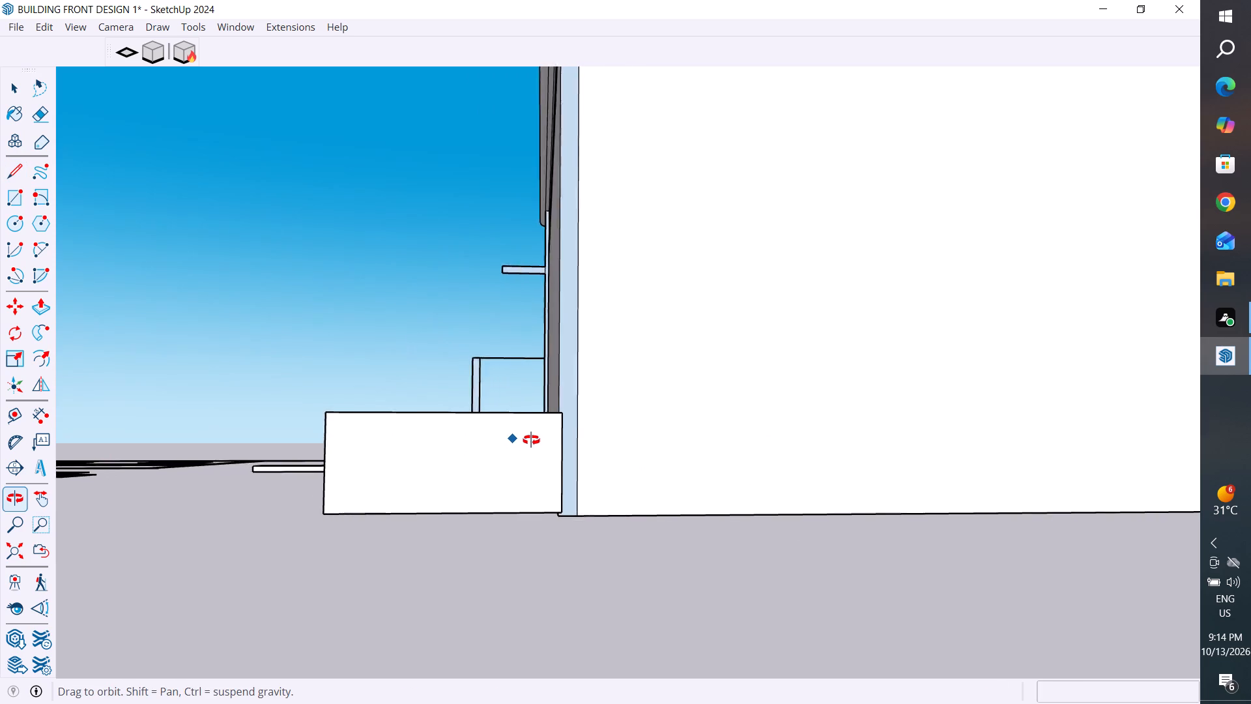
middle_drag(531, 440, 498, 488)
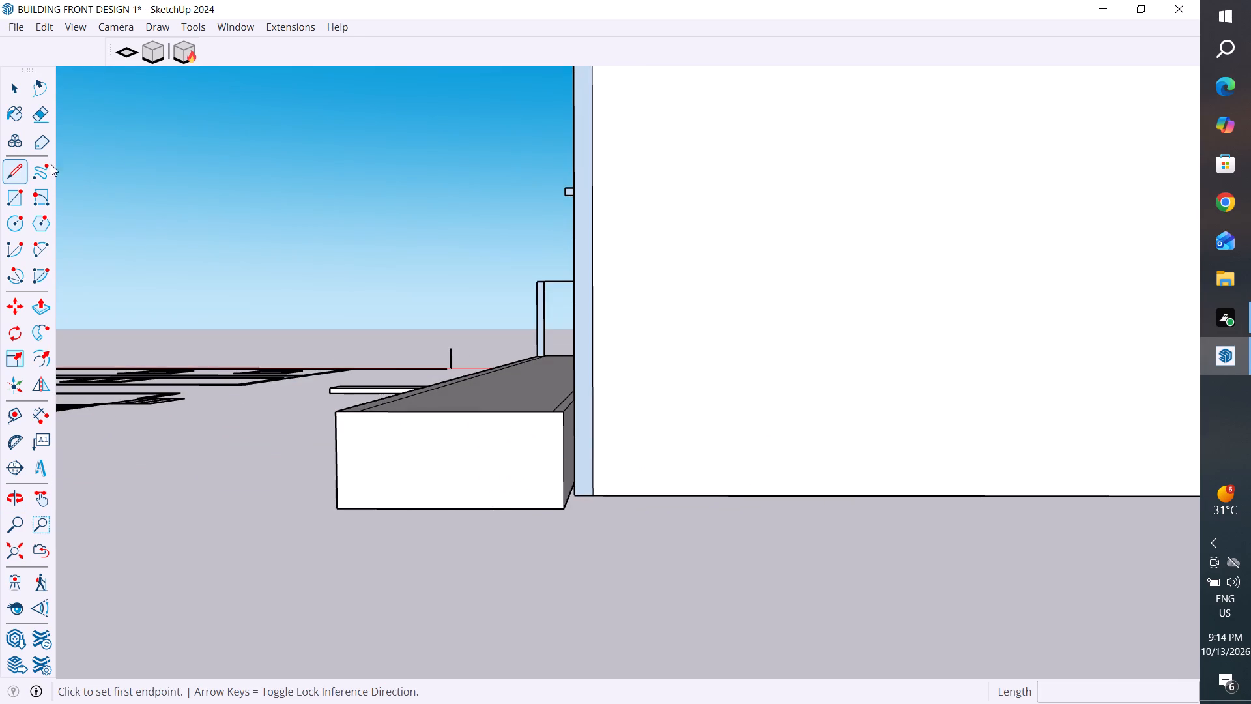
Inspect the building and its two side plinths from underneath, around the open base.
click(16, 89)
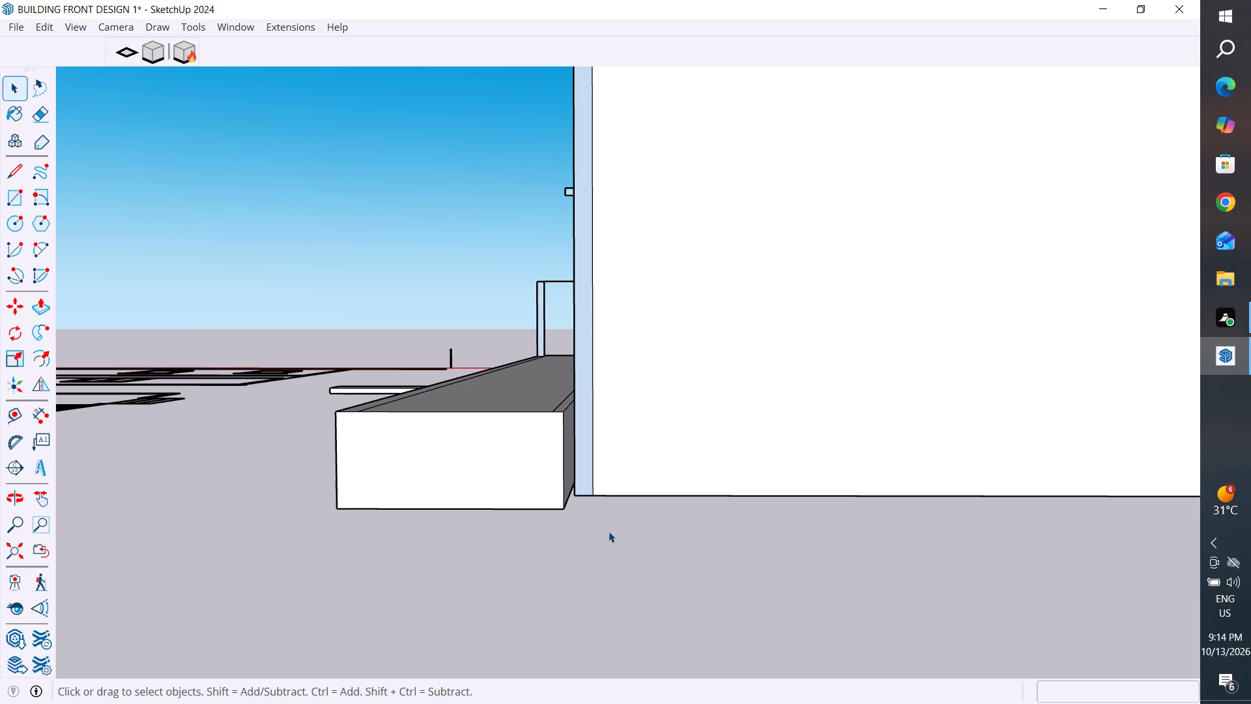
middle_drag(549, 520, 494, 173)
middle_drag(599, 510, 601, 460)
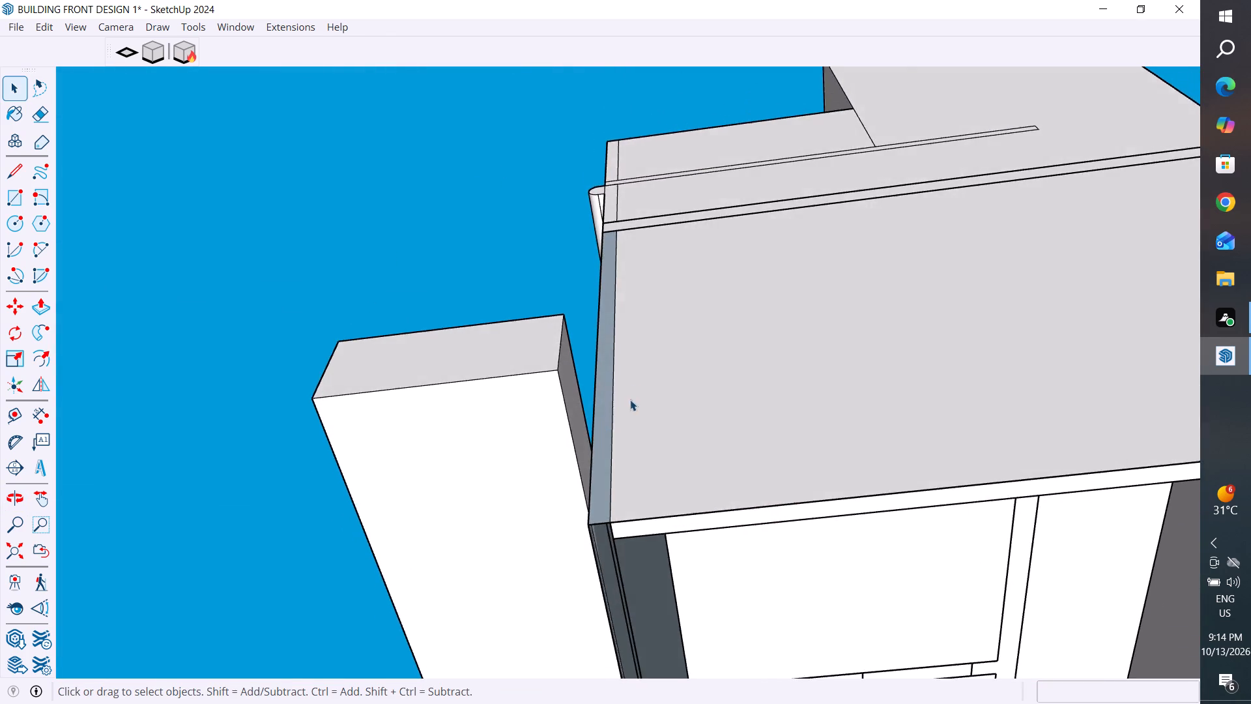
scroll(634, 389, down, 20)
scroll(634, 389, down, 1)
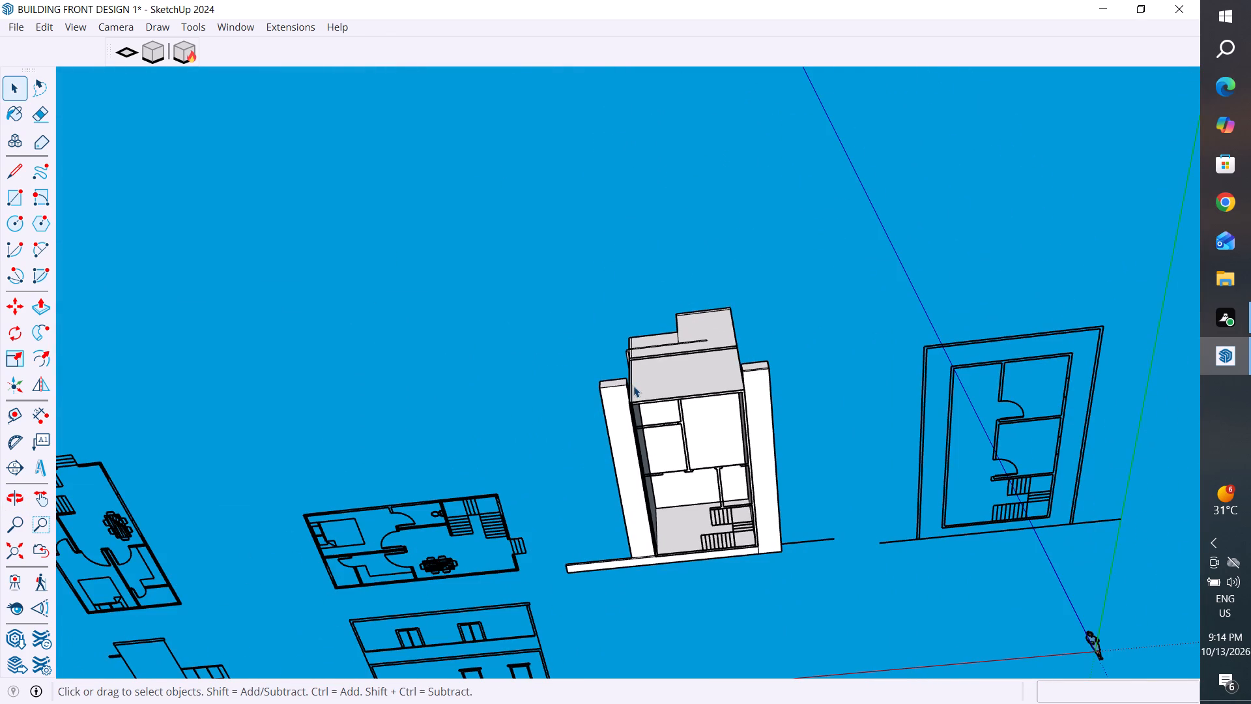
scroll(633, 386, down, 5)
middle_drag(792, 462, 835, 703)
middle_drag(701, 317, 704, 404)
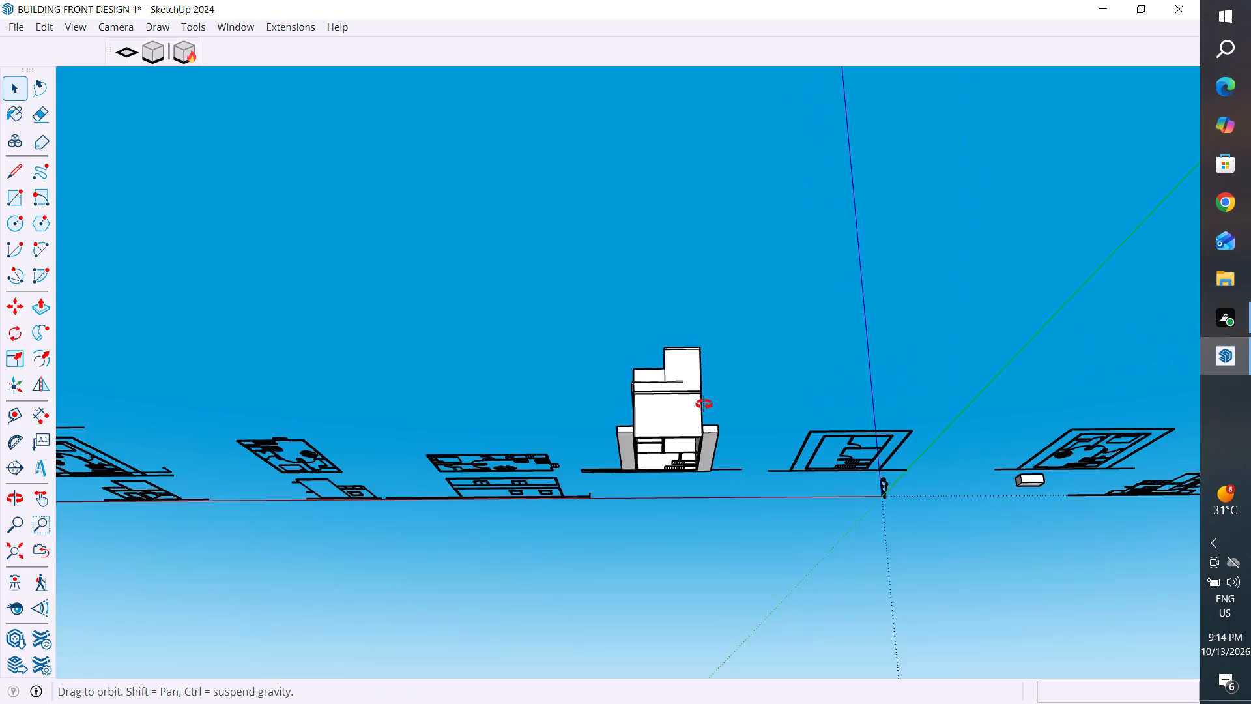
middle_drag(704, 404, 703, 669)
Draw an 18" vertical line on the terrace-side plinth's inner side face, where it meets the back wall's corner.
scroll(690, 497, up, 6)
middle_drag(706, 506, 741, 623)
scroll(646, 495, up, 2)
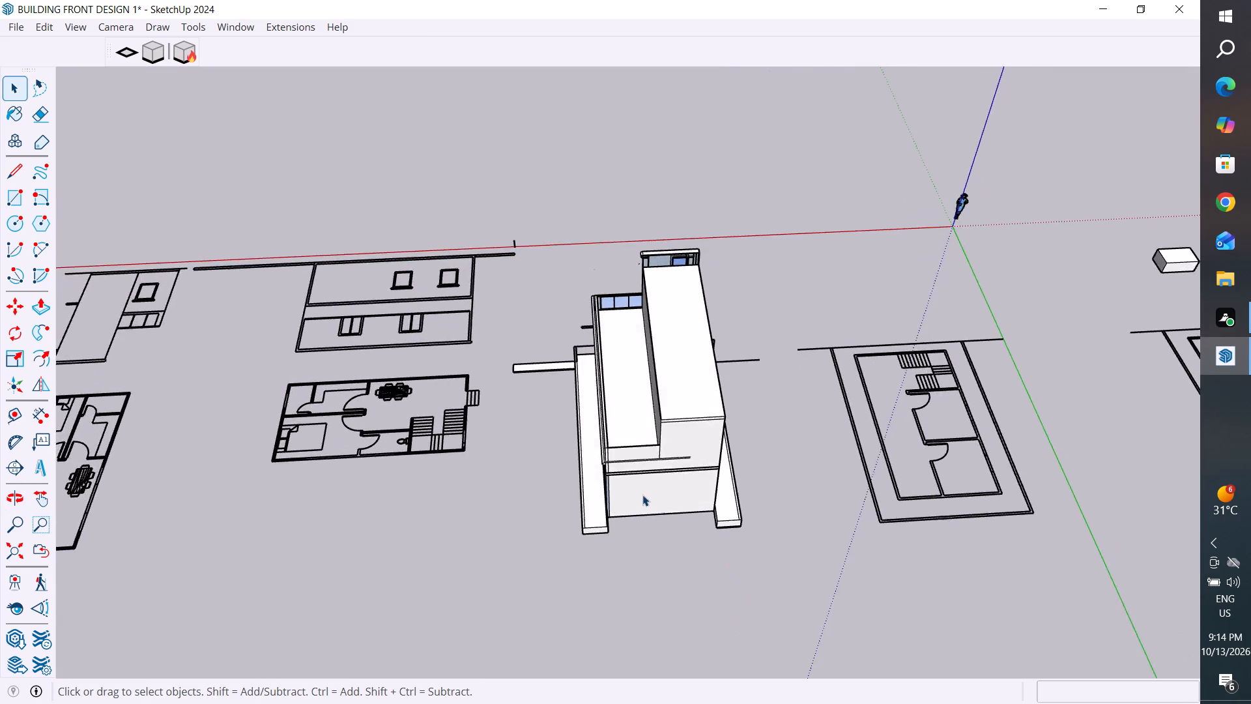
scroll(642, 495, up, 11)
middle_drag(603, 523, 560, 529)
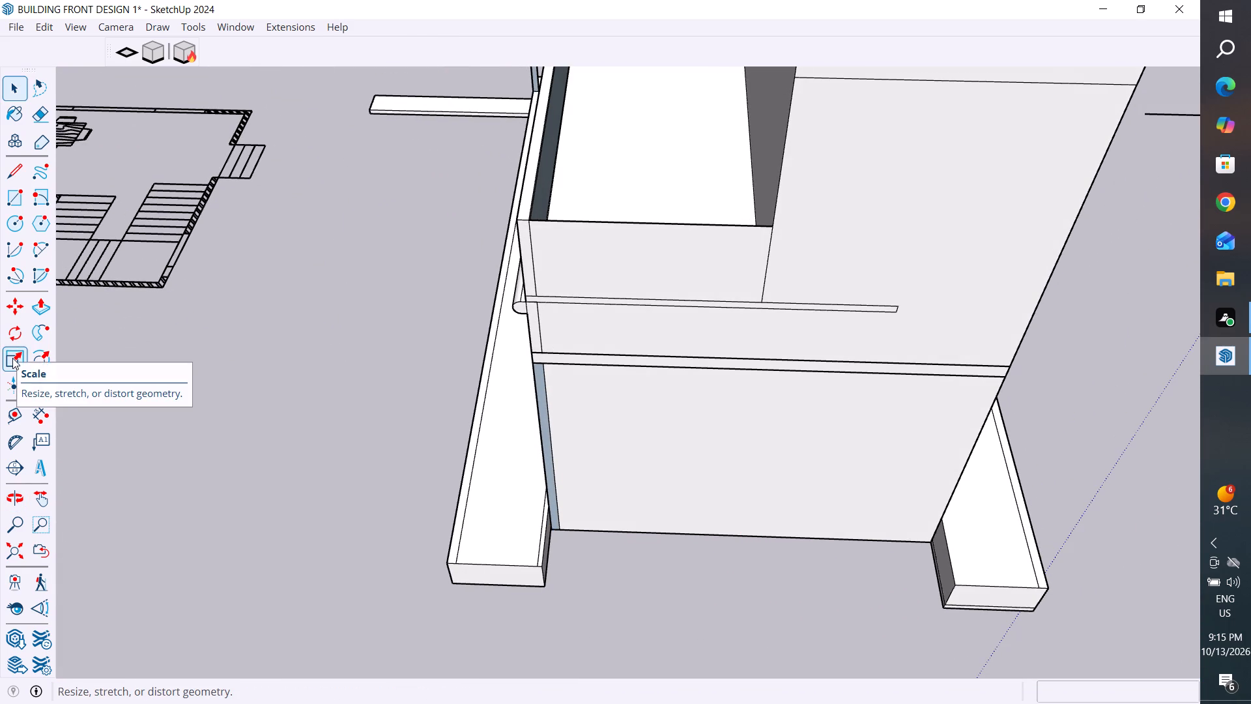
middle_drag(689, 477, 454, 450)
scroll(392, 430, up, 15)
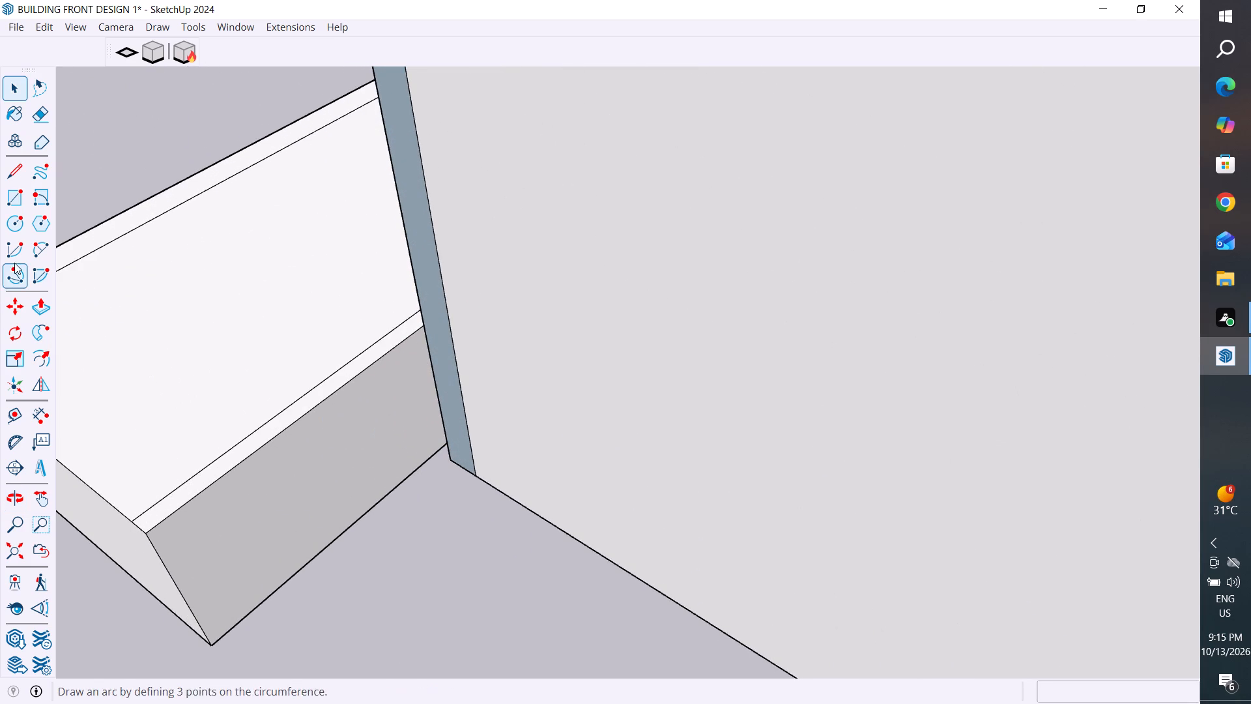
click(22, 175)
scroll(379, 454, up, 5)
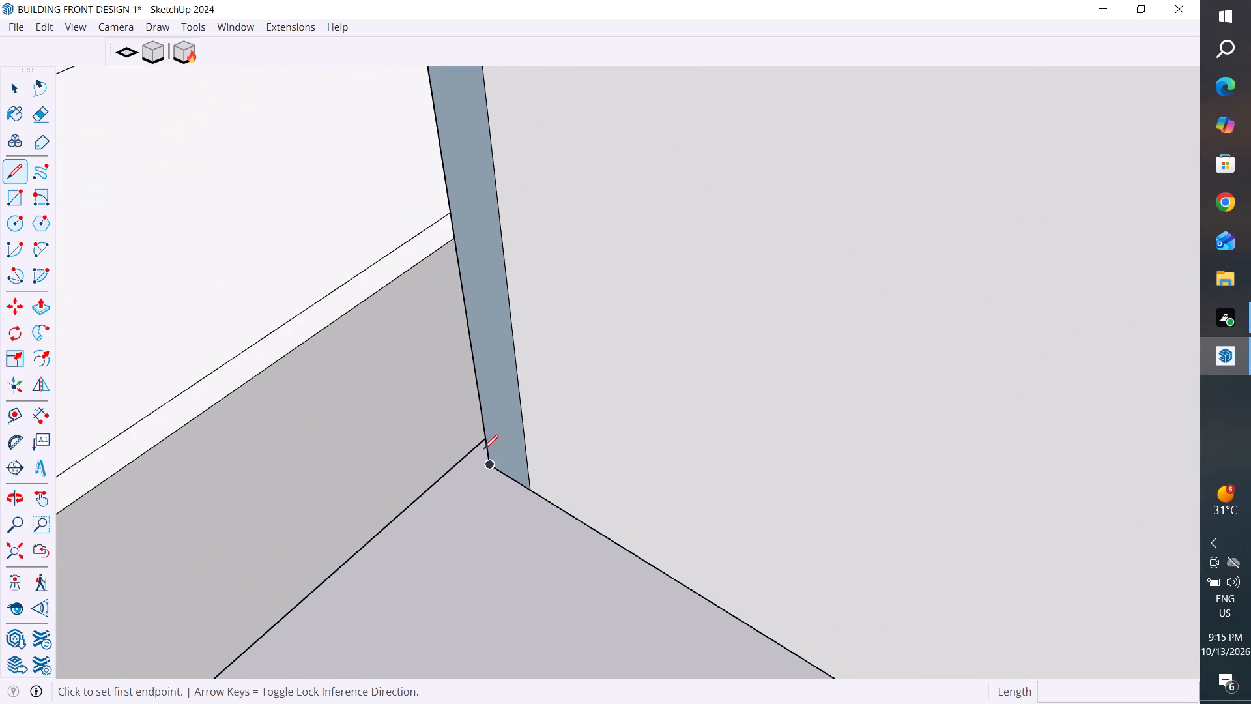
click(482, 439)
click(455, 237)
Extrude the projecting part of the terrace-side plinth's inner side face 180" along the back wall, up to the opposite plinth.
click(15, 87)
click(16, 193)
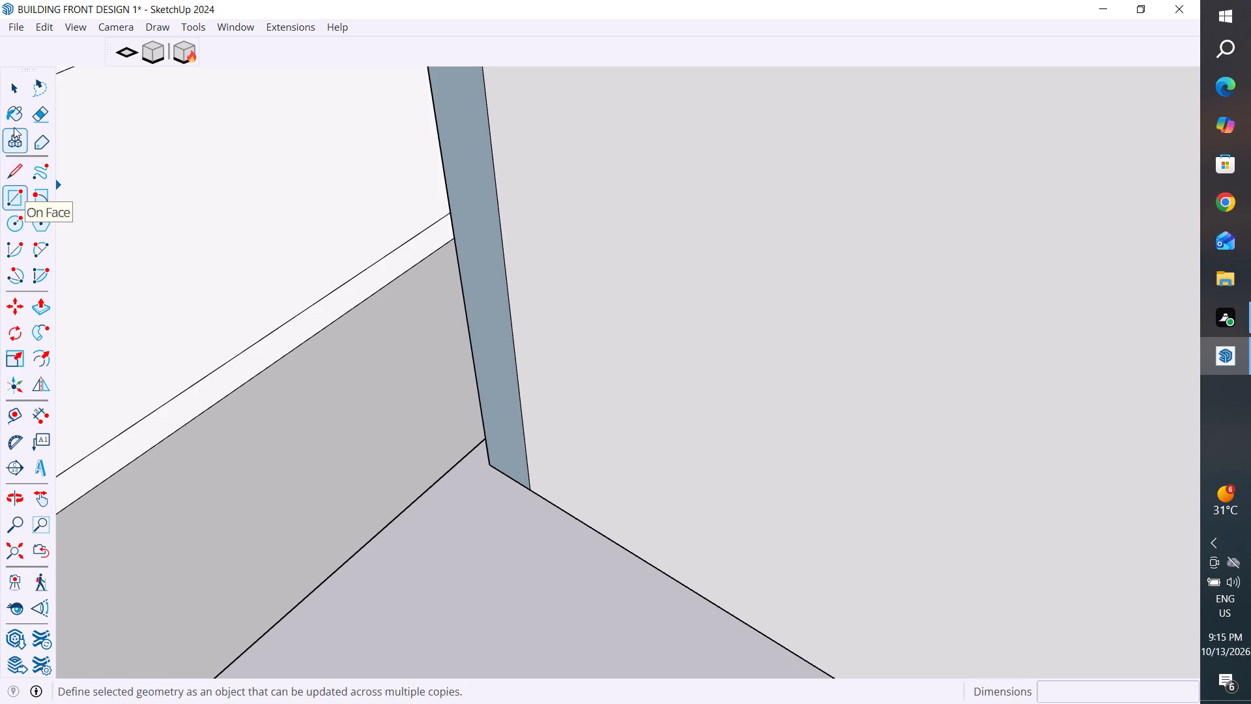
click(19, 92)
click(357, 471)
scroll(607, 344, down, 6)
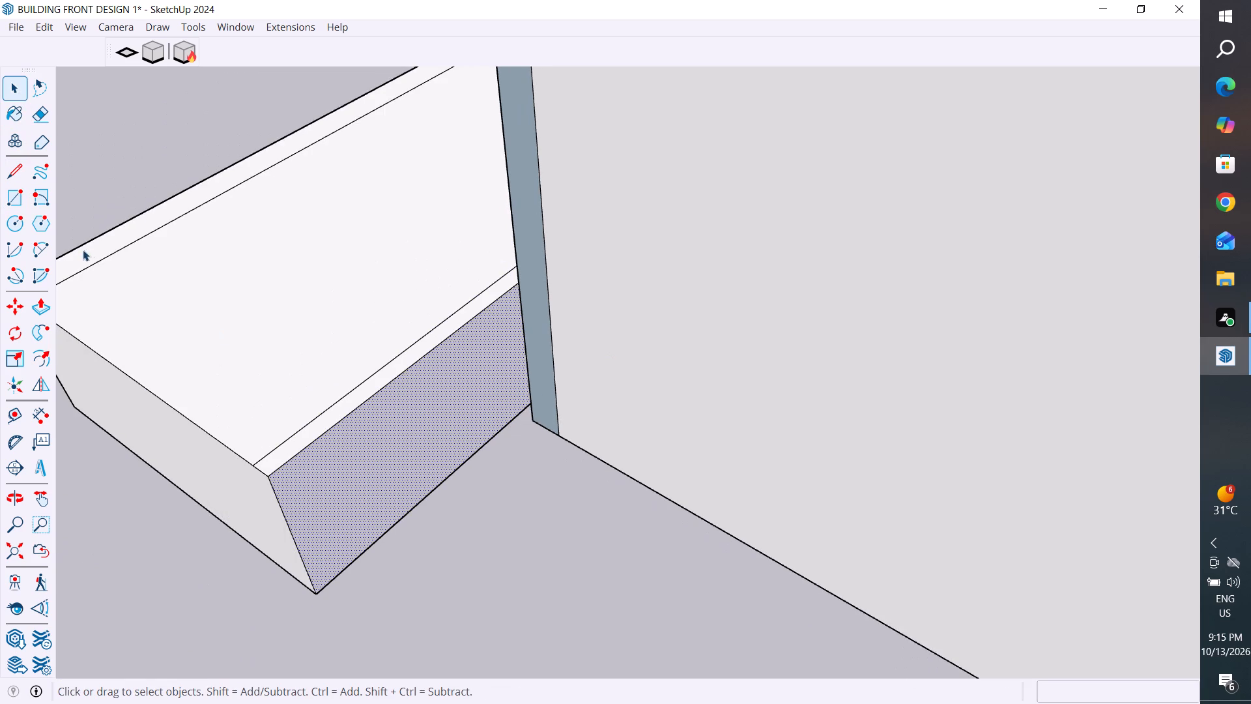
click(43, 302)
click(410, 427)
scroll(410, 427, down, 14)
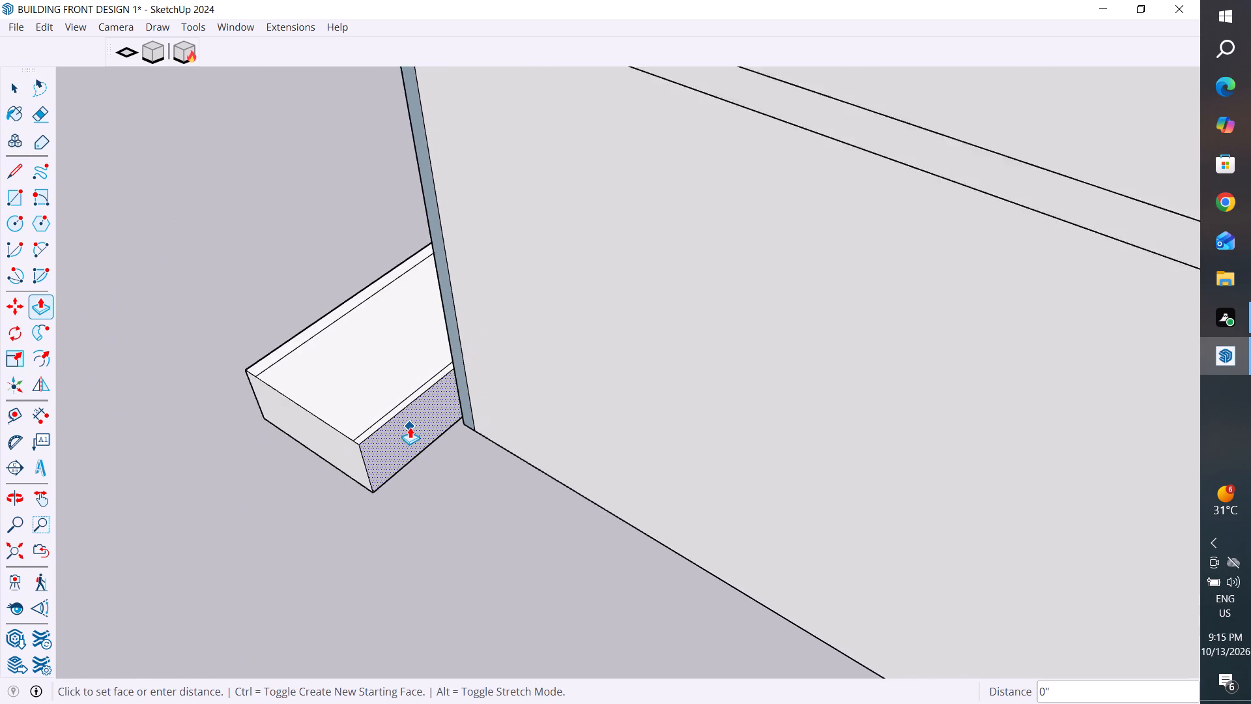
scroll(410, 427, down, 8)
middle_drag(409, 422, 824, 414)
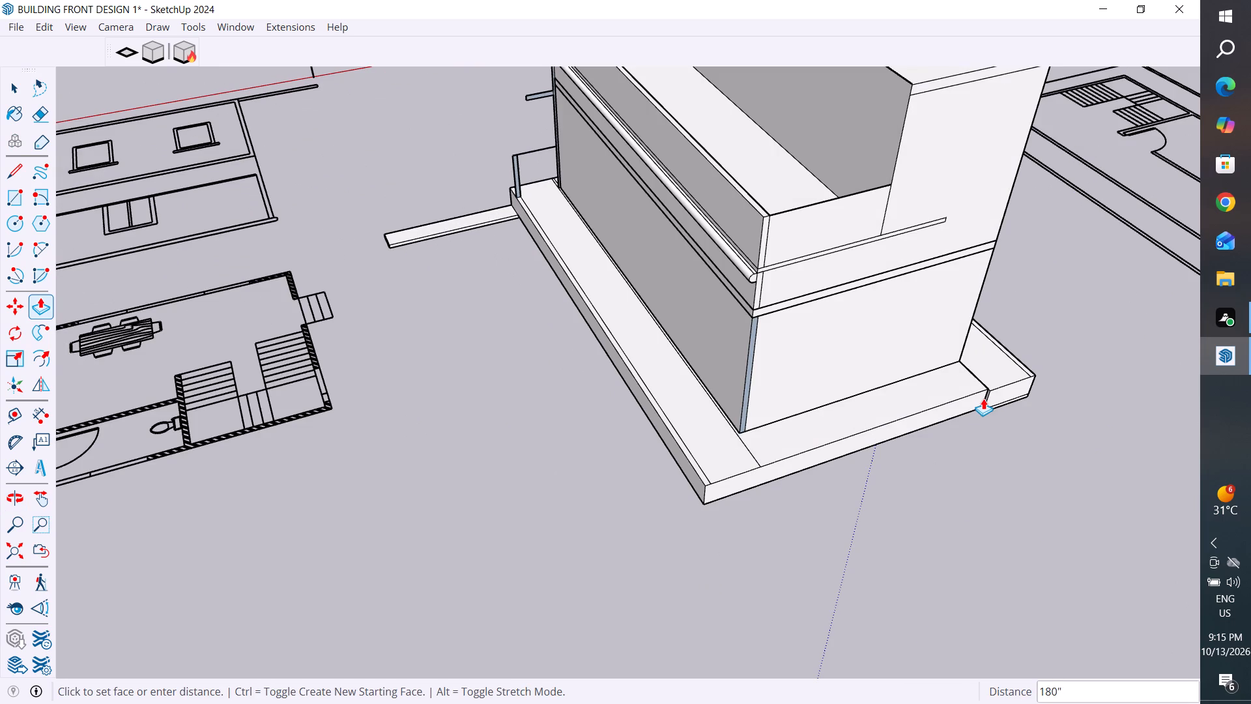
click(983, 398)
Push the opposite side plinth's rear end face and the narrow strip below it in 2", flush with the rear plinth.
scroll(983, 398, up, 13)
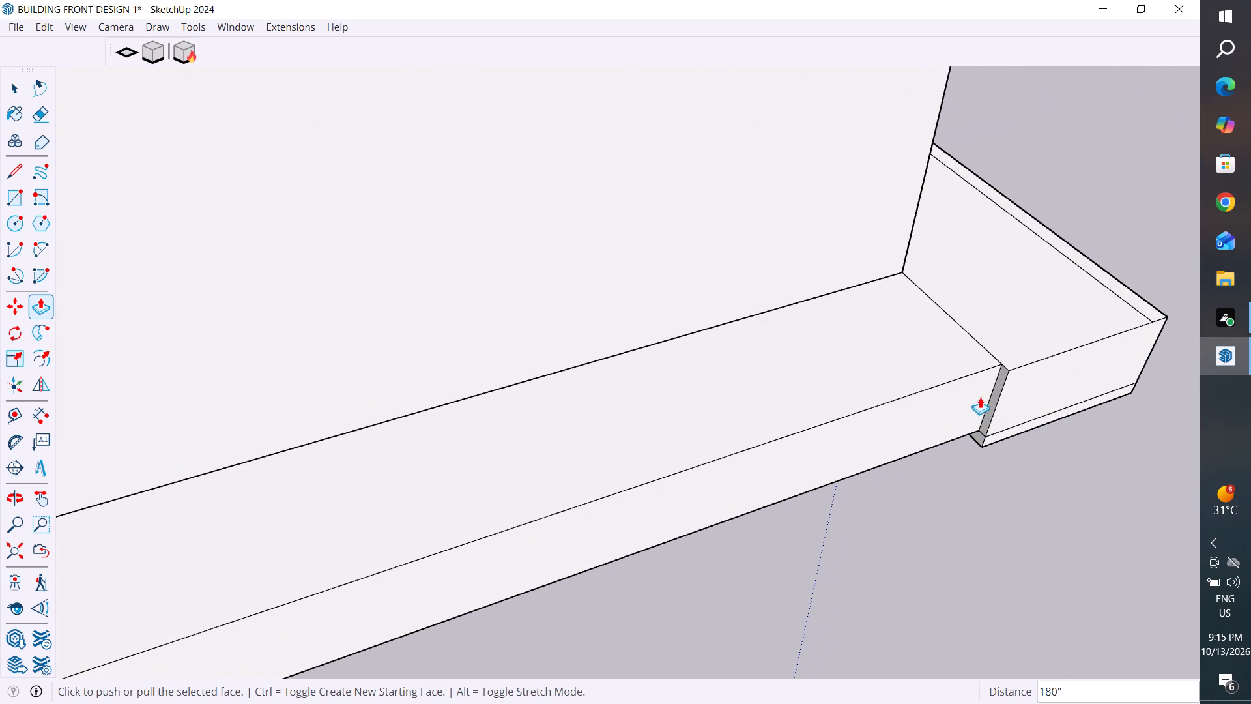
click(14, 95)
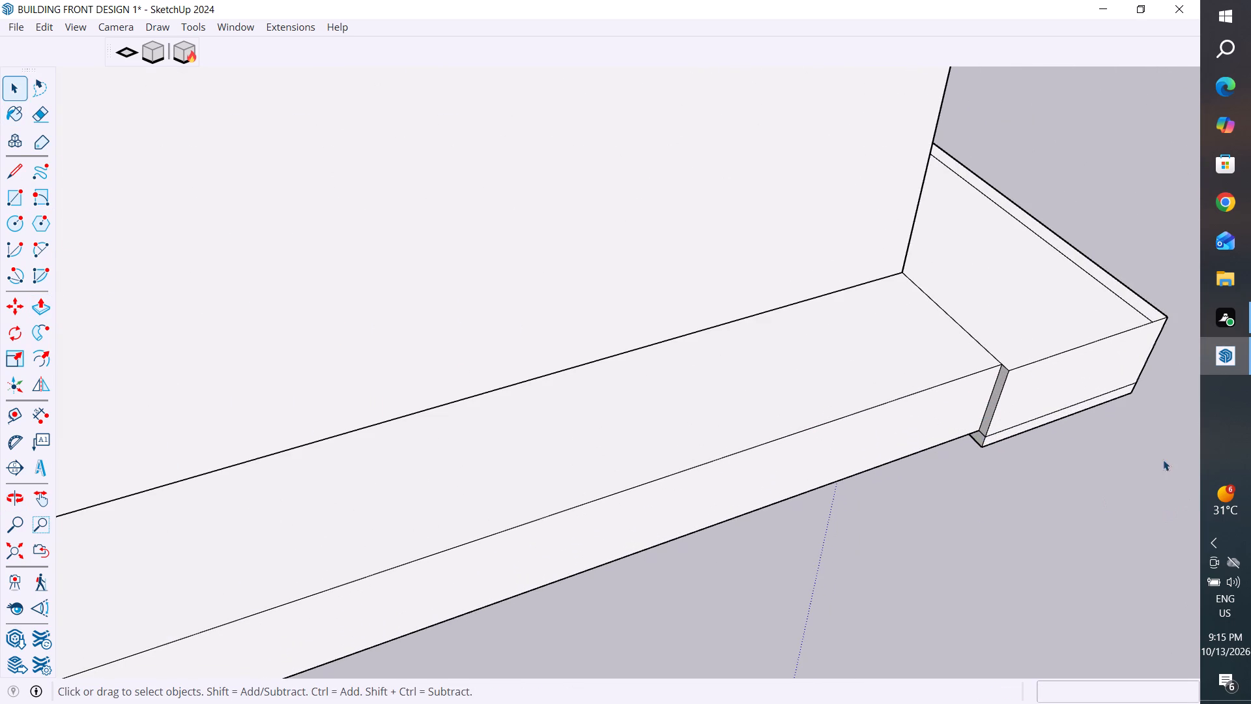
click(1009, 395)
scroll(1078, 412, up, 4)
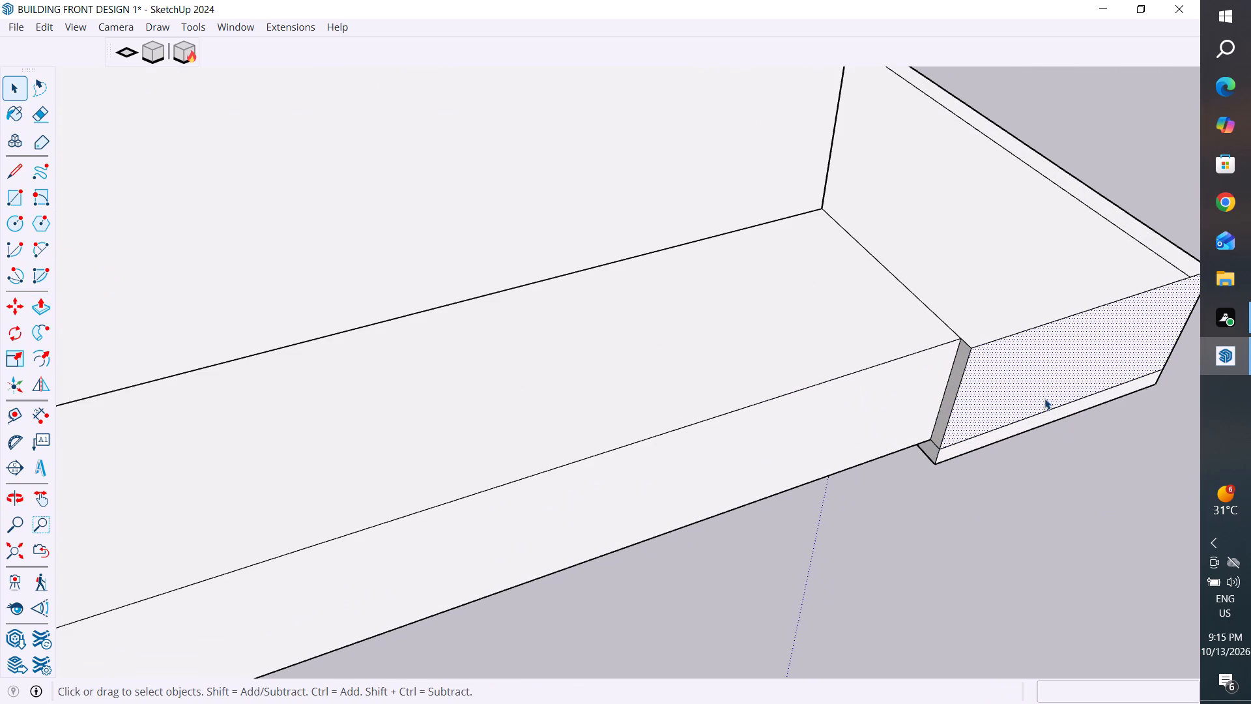
middle_drag(1070, 426, 977, 311)
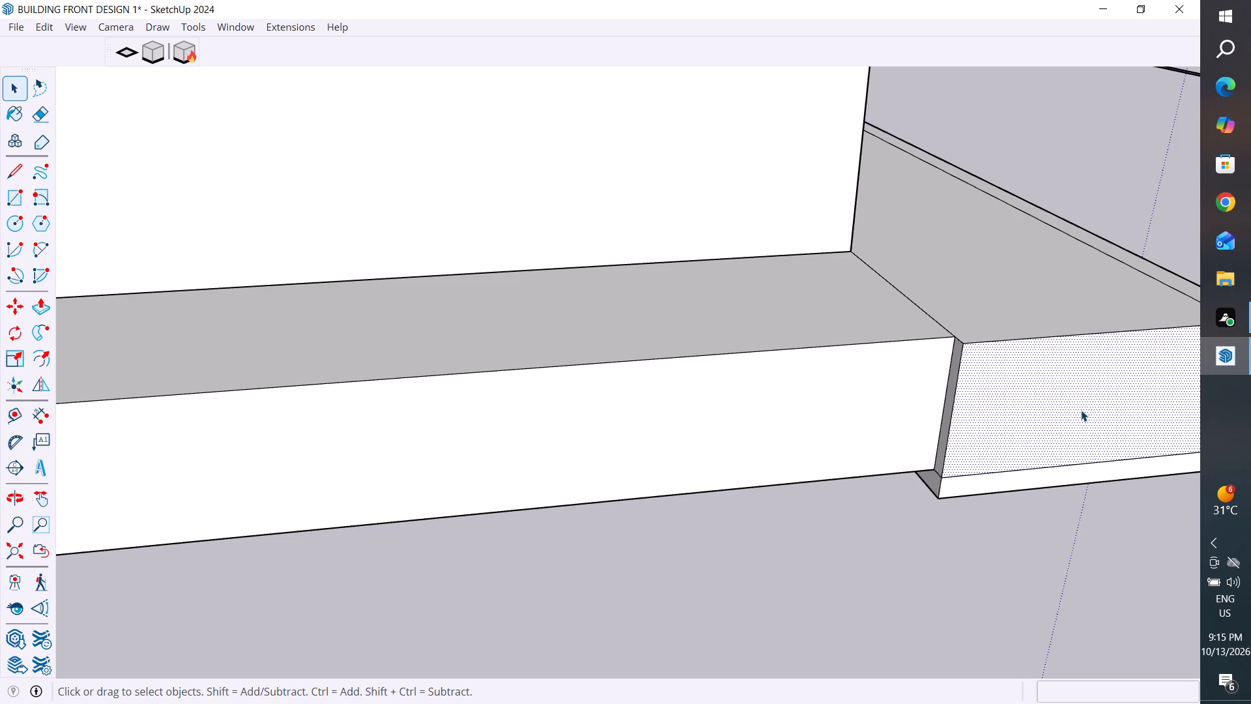
click(34, 320)
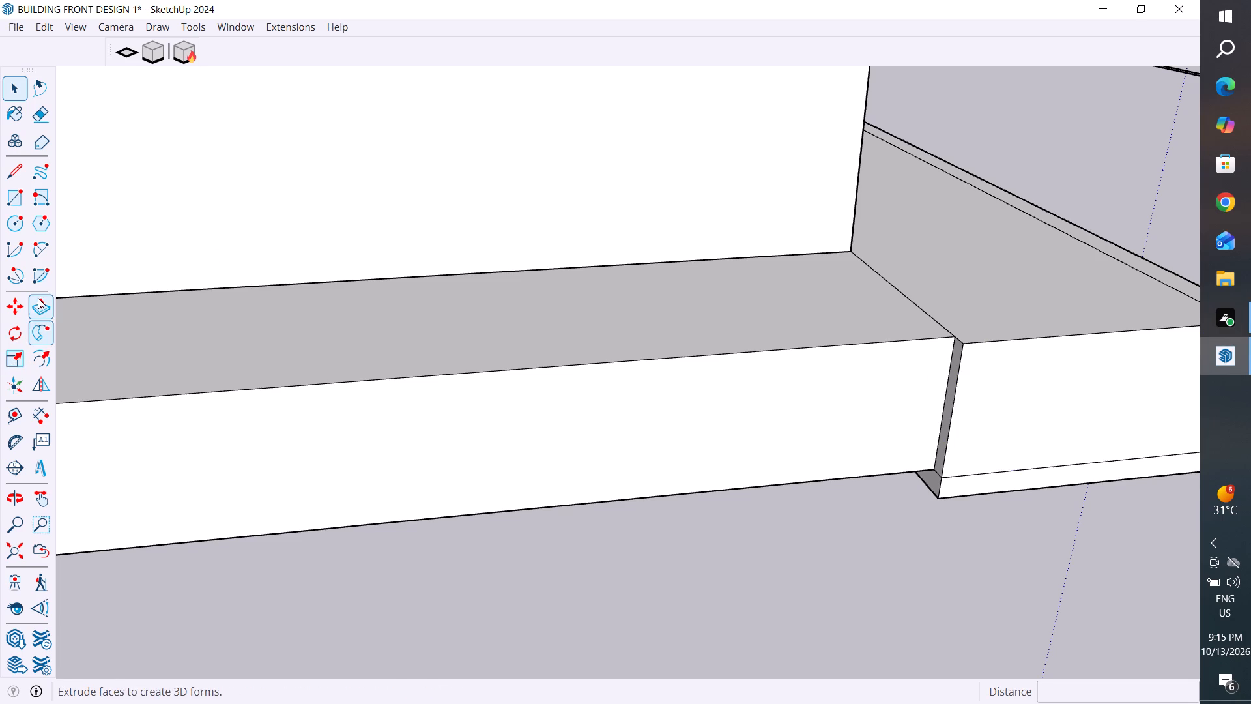
click(38, 298)
click(988, 424)
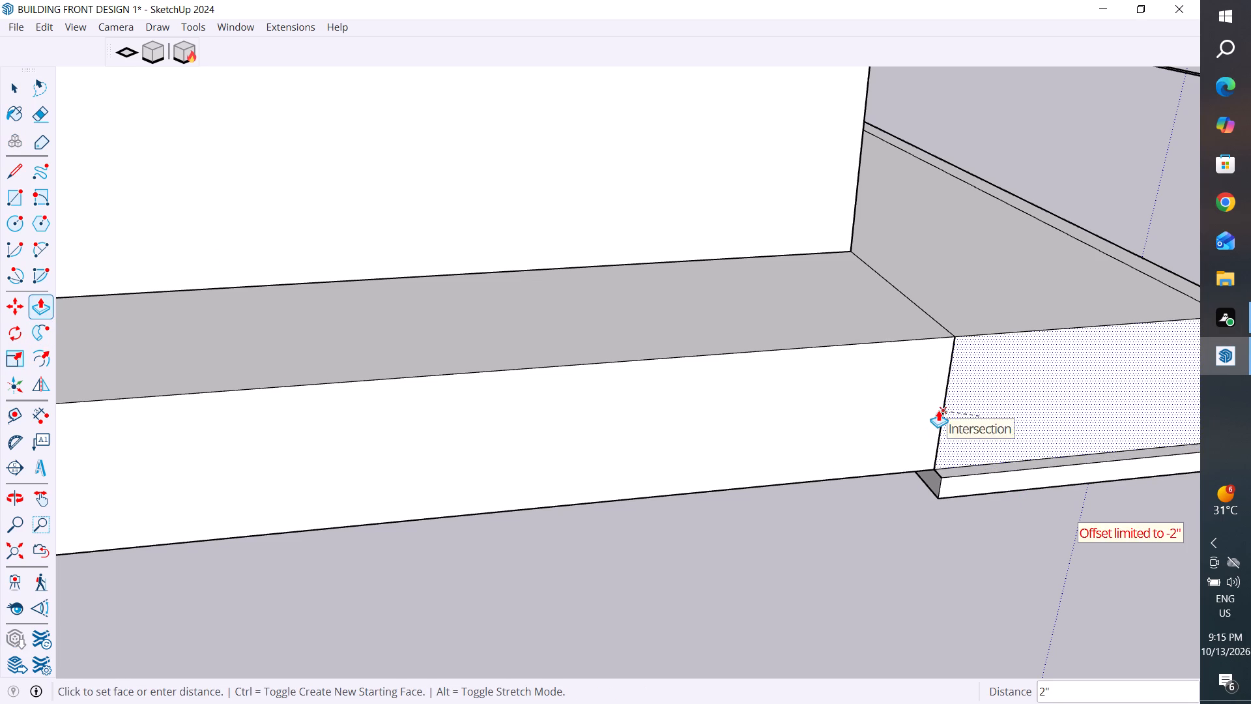
click(938, 410)
click(949, 486)
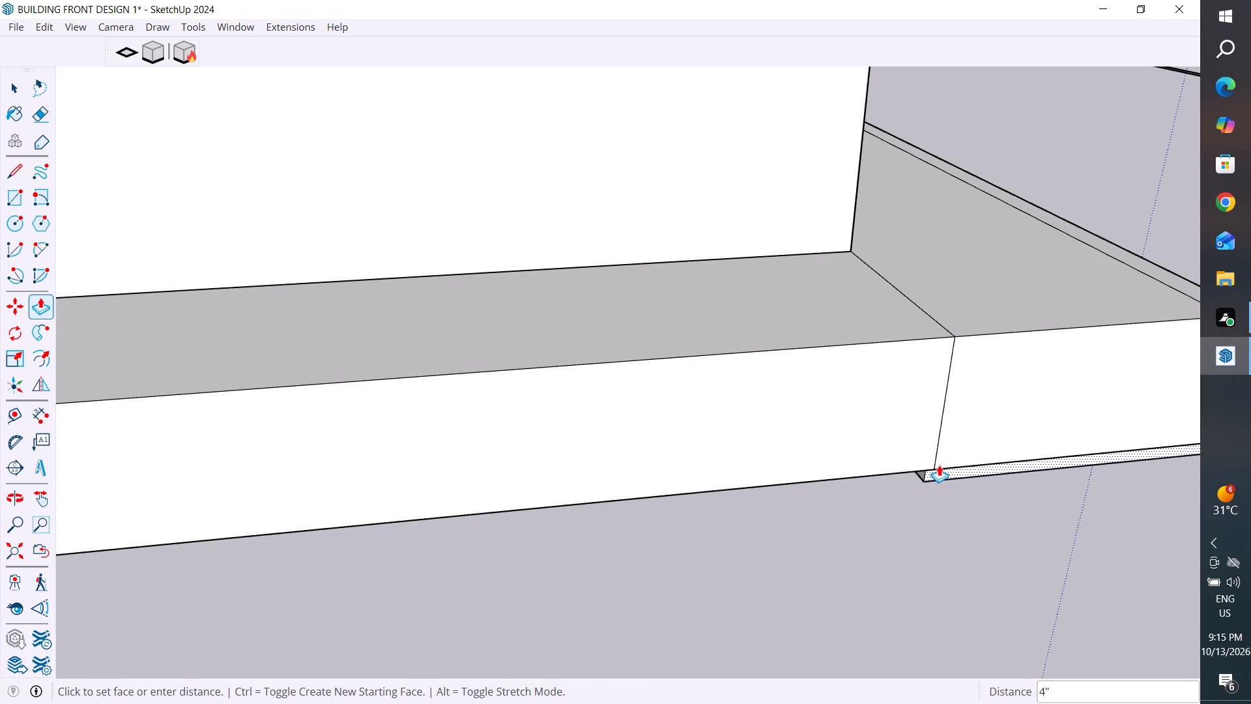
click(938, 454)
Extrude the rear-facing side of the thin ground strip projecting from the terrace-side plinth's front end 4" towards the rear.
scroll(1010, 528, down, 6)
middle_drag(1010, 528, 996, 488)
scroll(996, 488, down, 5)
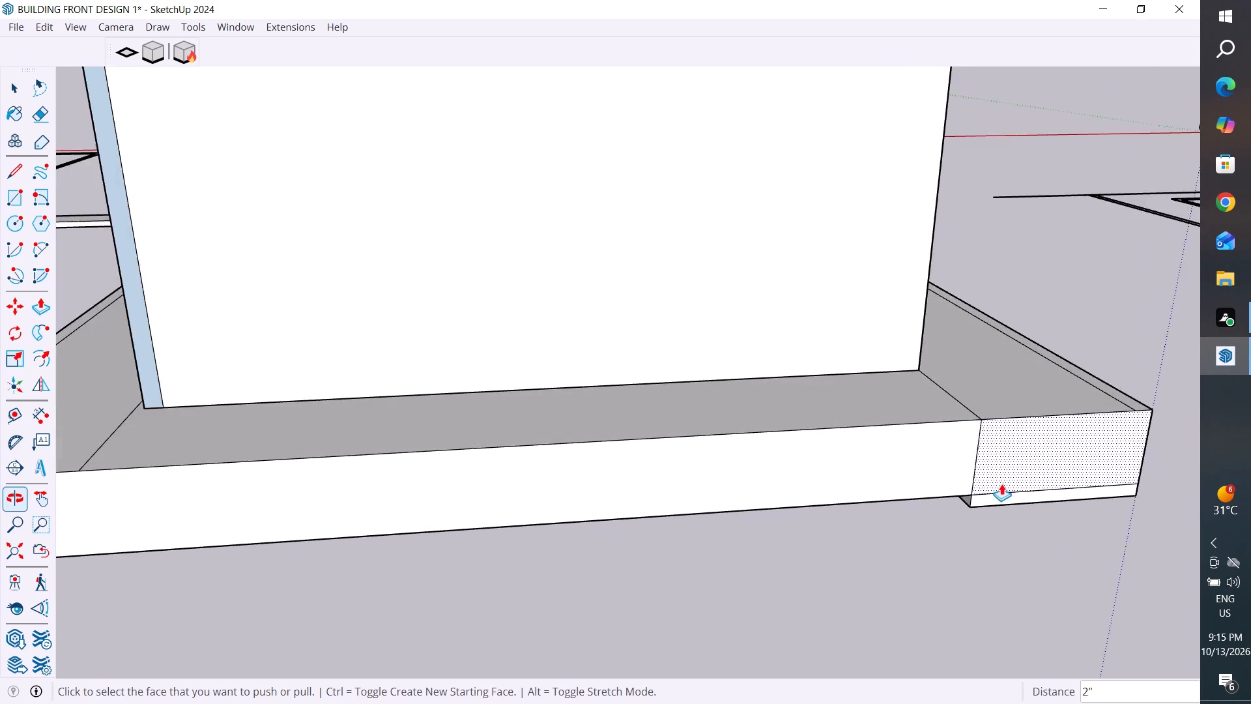
scroll(1001, 484, down, 2)
middle_drag(1006, 535, 1007, 377)
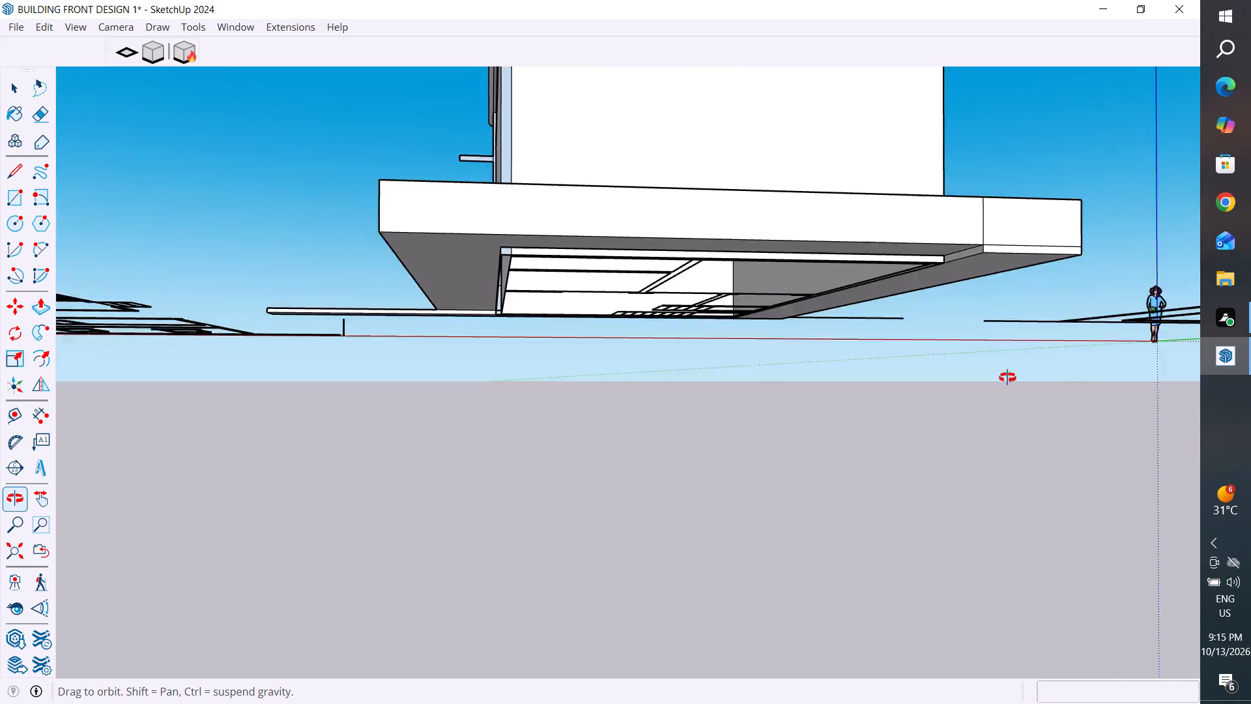
middle_drag(1007, 377, 1074, 340)
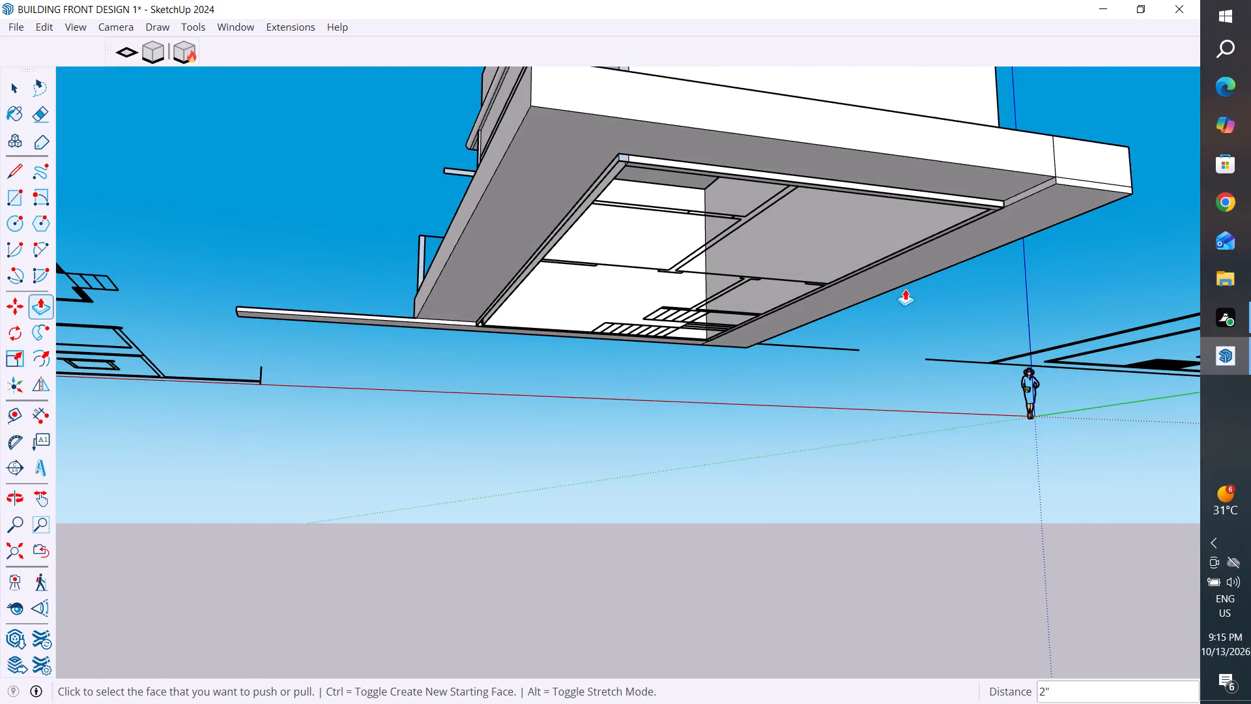
scroll(905, 287, up, 2)
scroll(364, 361, up, 4)
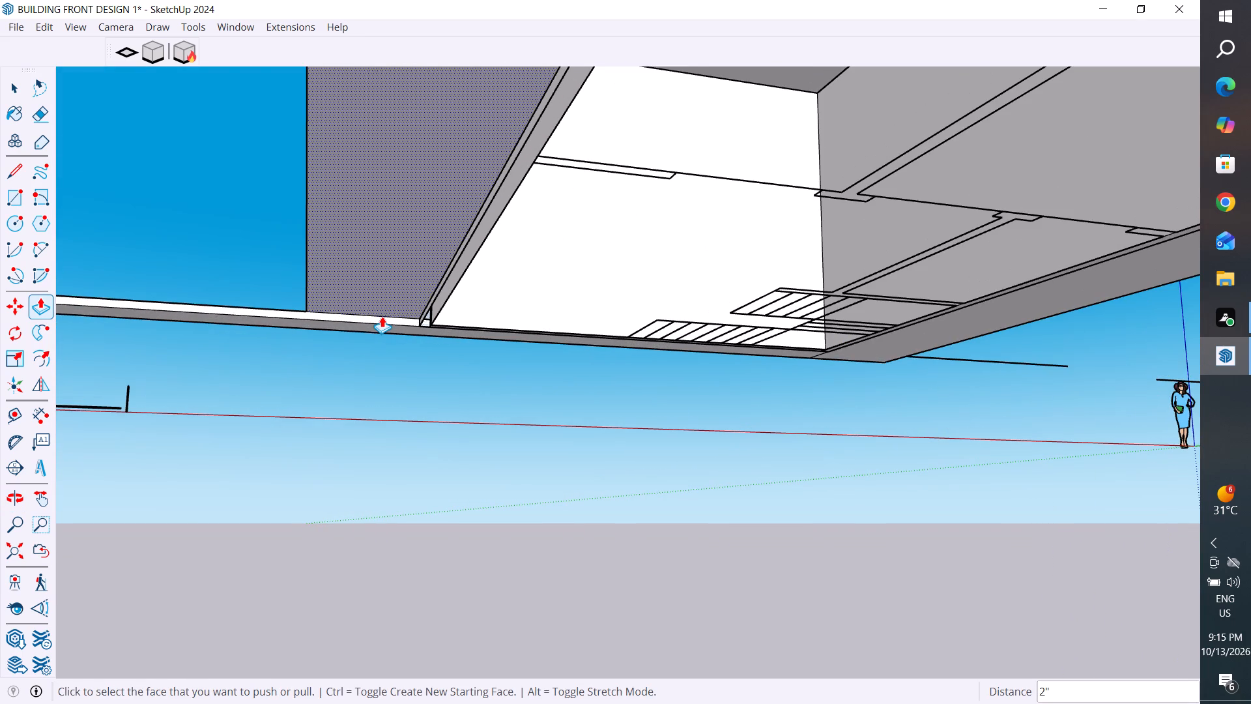
scroll(367, 318, up, 3)
click(371, 317)
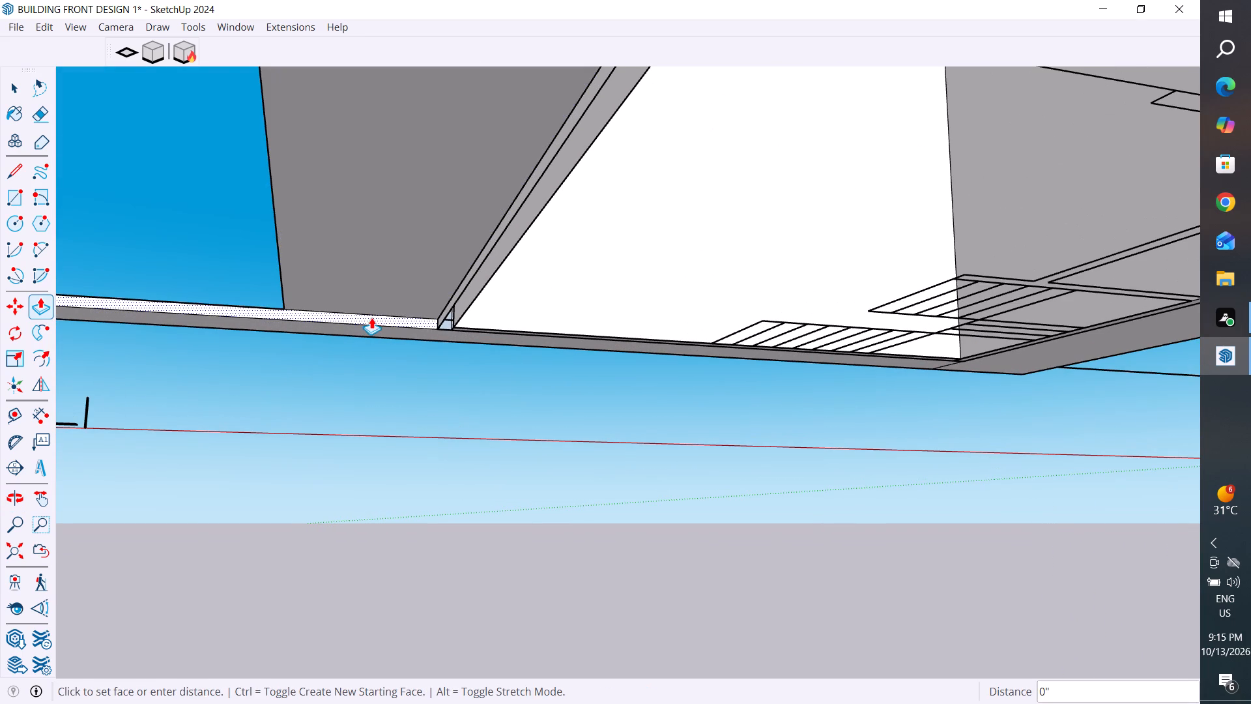
scroll(371, 317, down, 9)
middle_drag(344, 323, 525, 393)
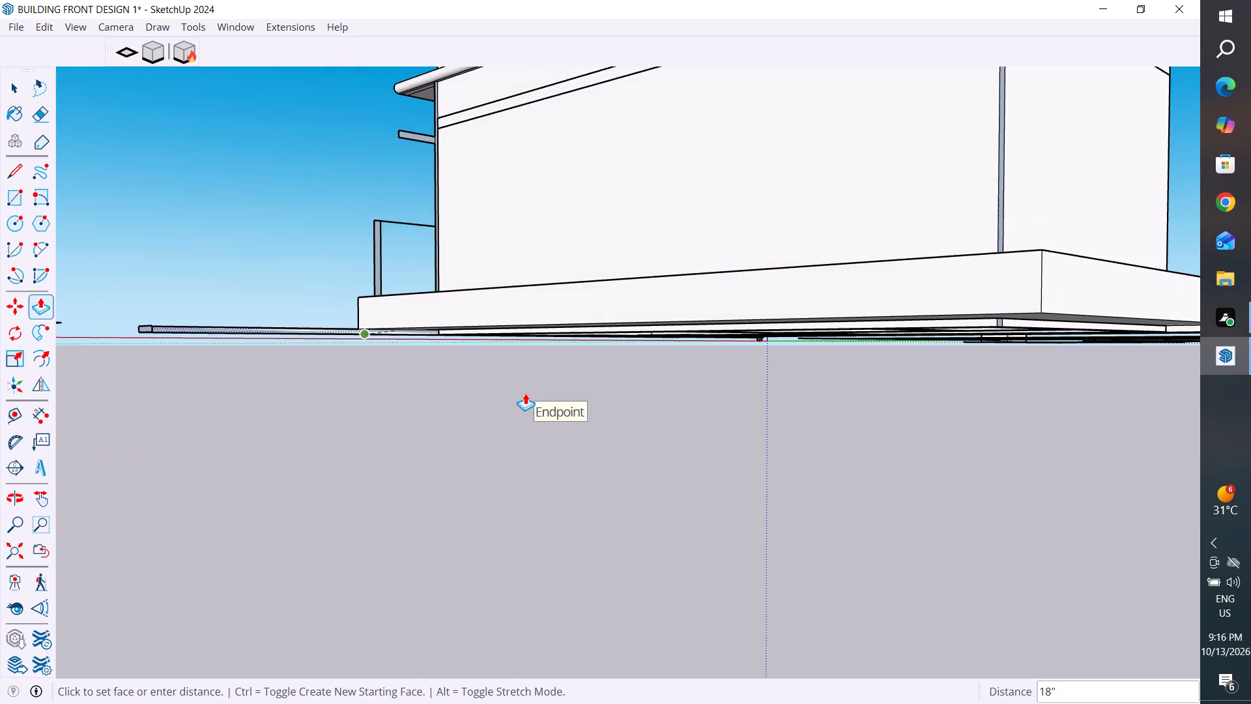
middle_drag(349, 343, 356, 348)
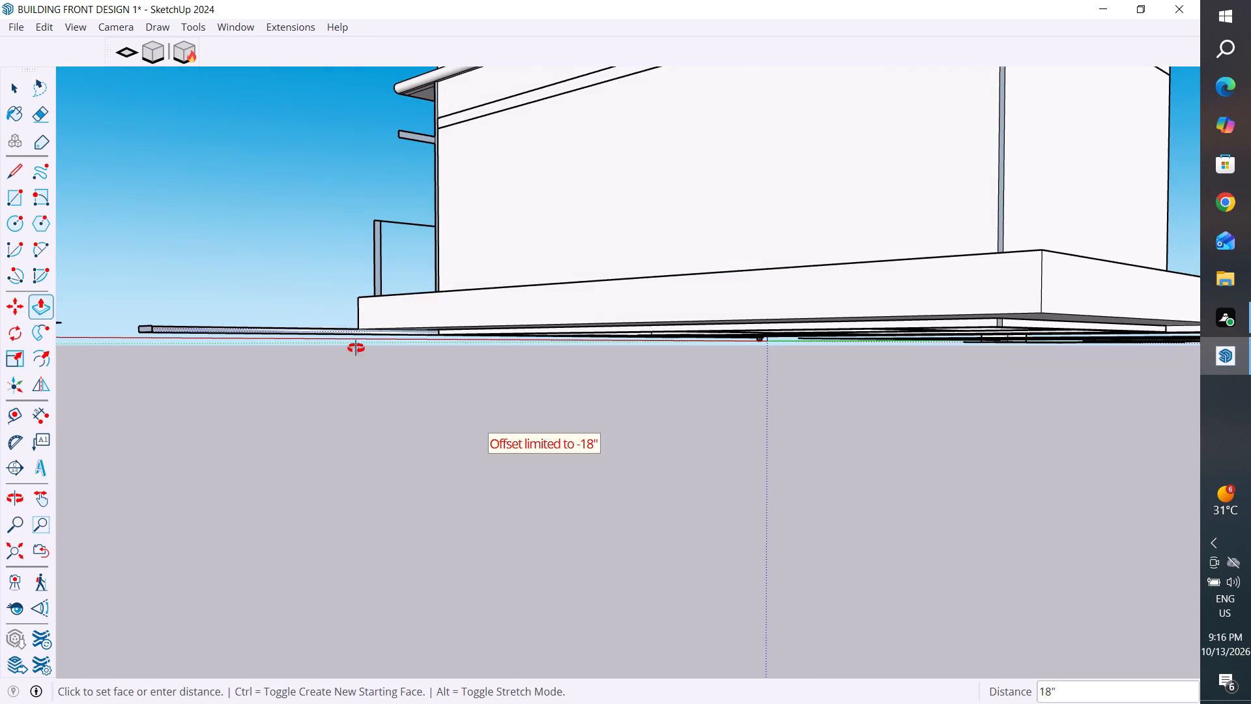
middle_drag(356, 348, 442, 436)
scroll(459, 392, down, 6)
scroll(526, 490, up, 6)
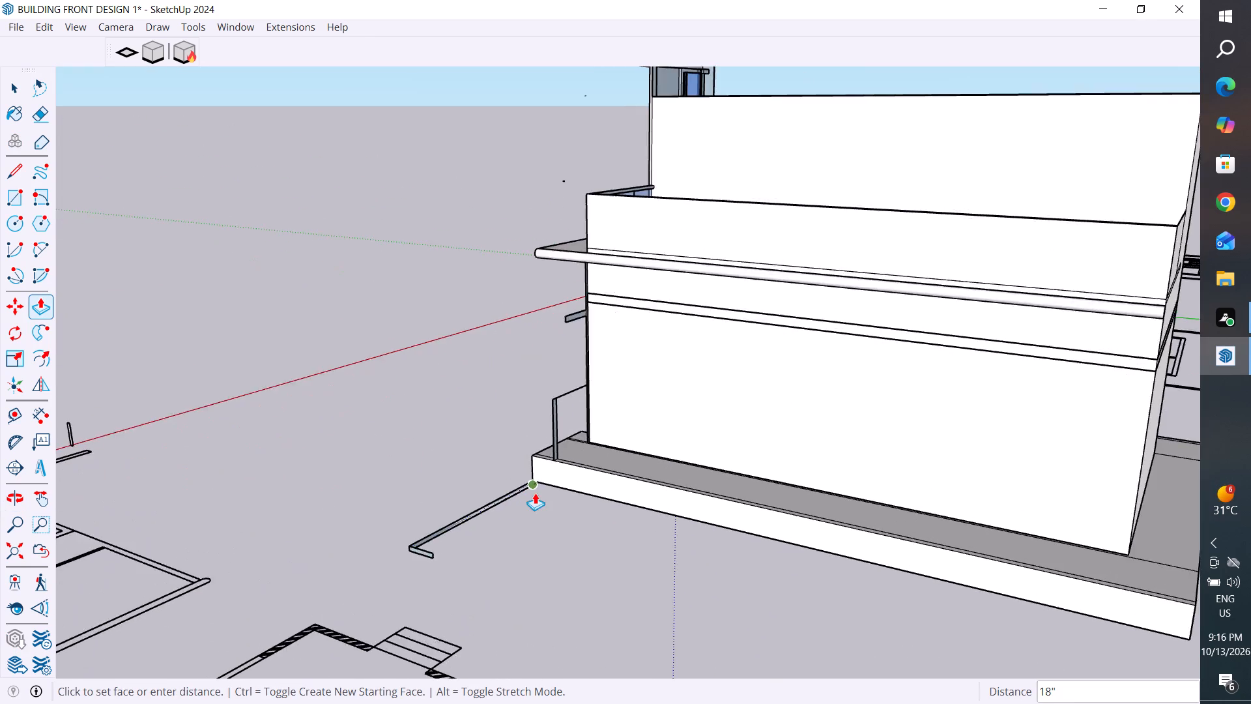
scroll(535, 493, up, 14)
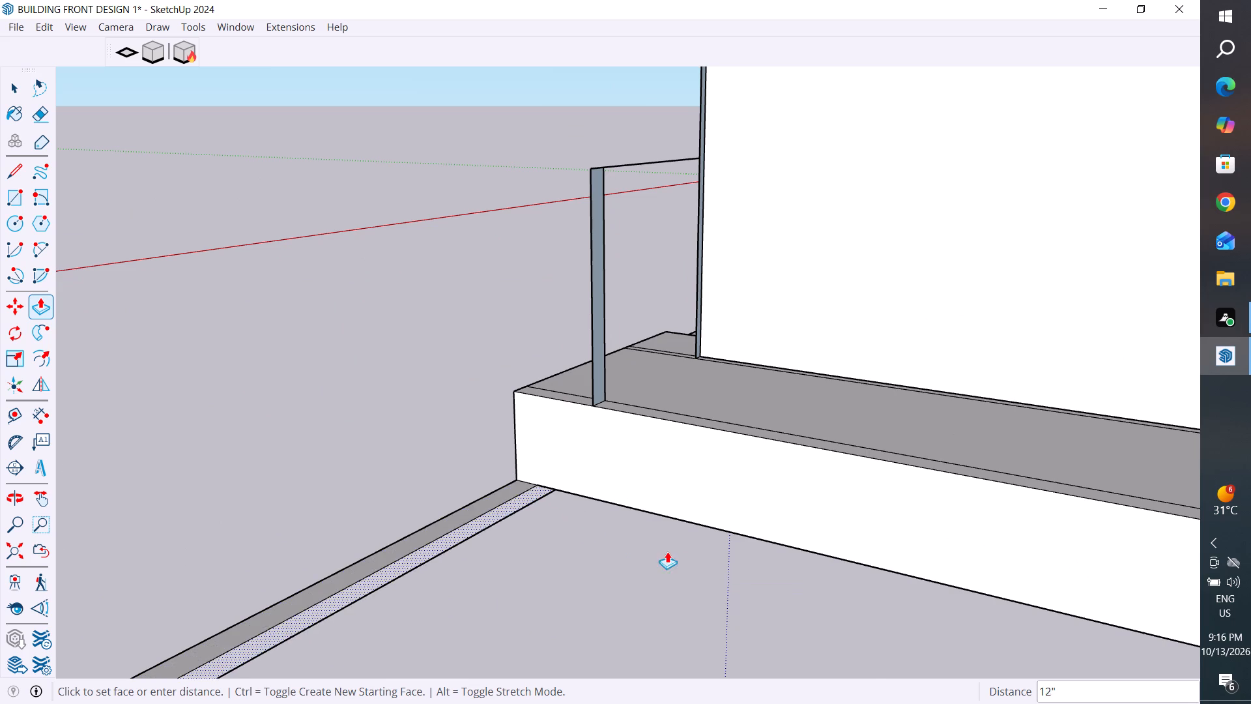
scroll(732, 565, down, 20)
scroll(732, 565, down, 6)
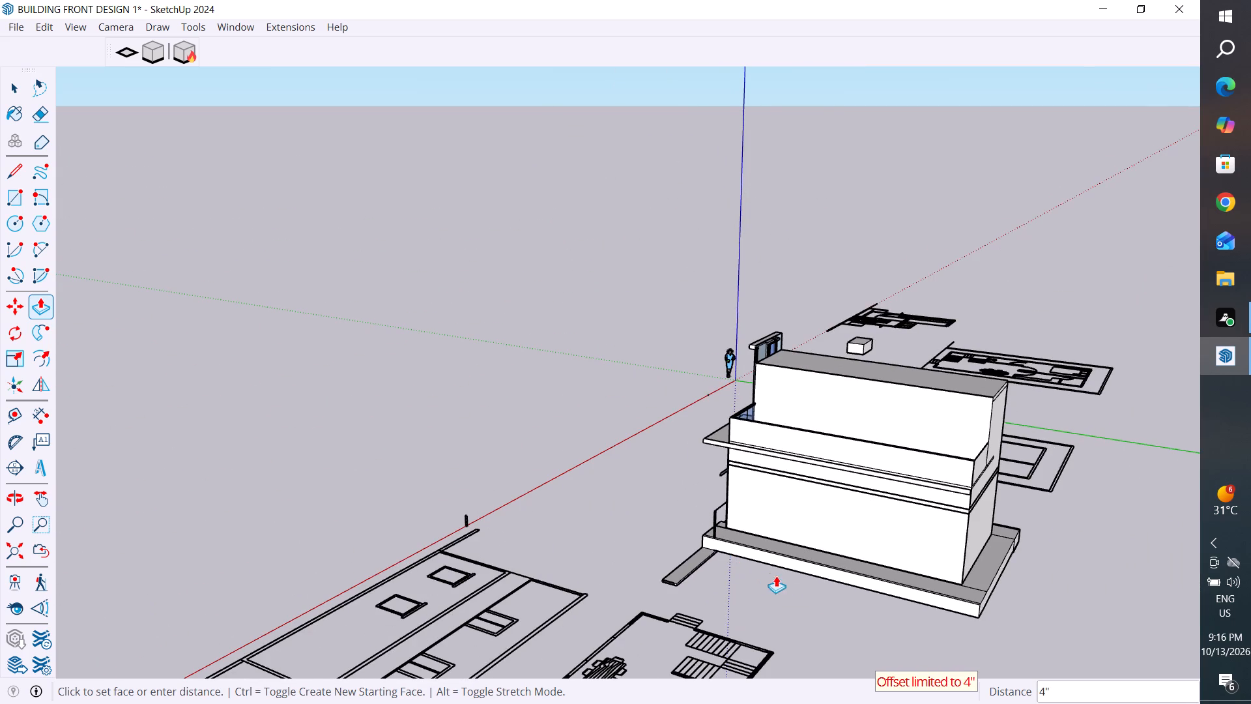
click(977, 620)
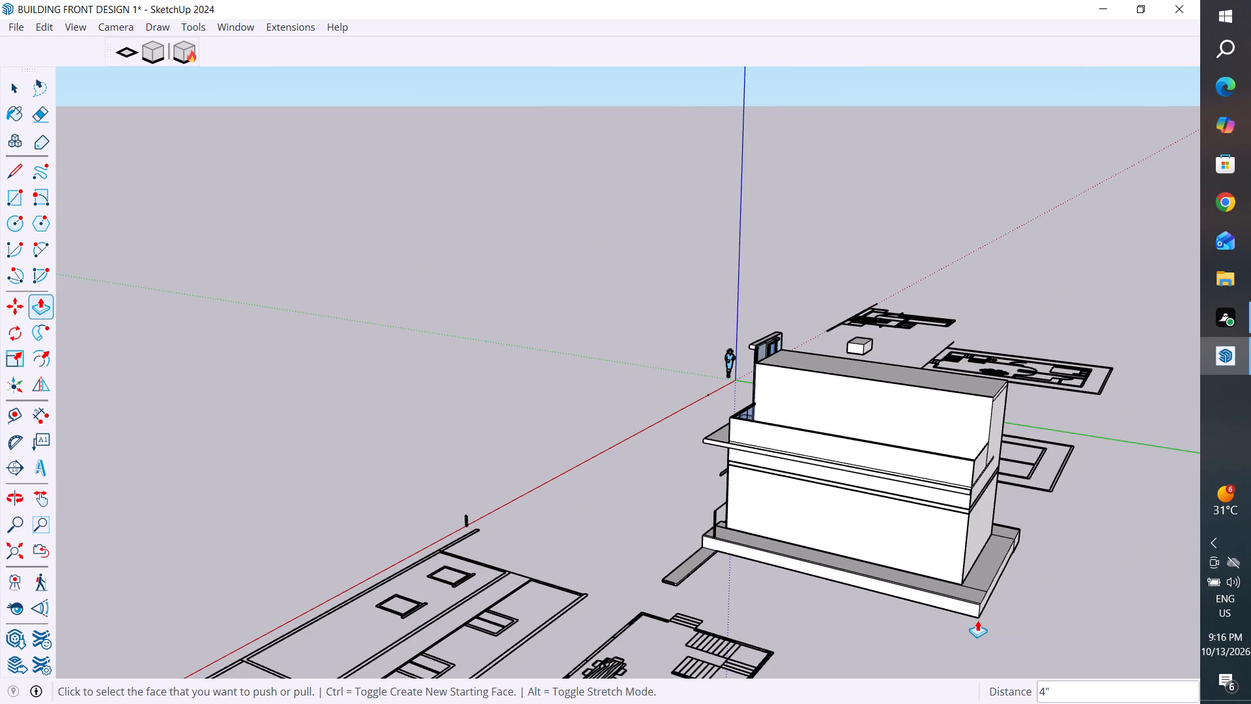
Extrude the same ground strip face another 364" alongside the terrace-side plinth, up to the plinth's rear end.
scroll(692, 565, up, 20)
scroll(692, 565, up, 7)
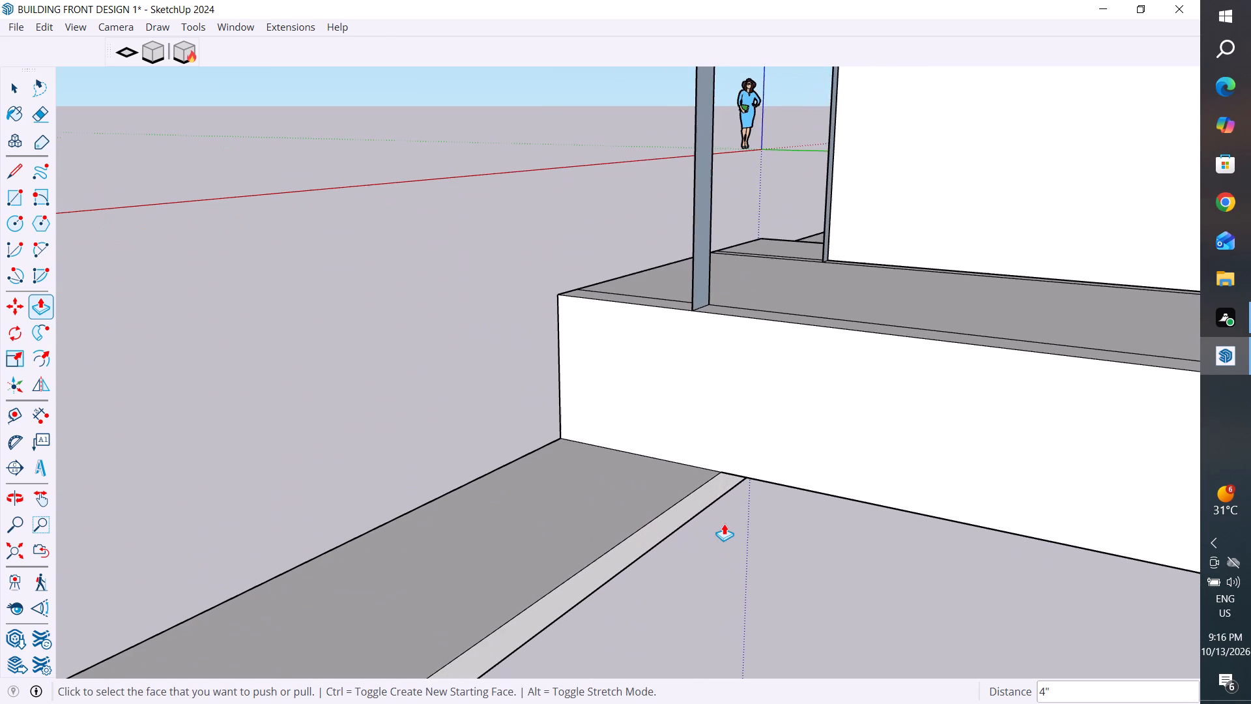
click(718, 484)
scroll(718, 484, down, 6)
scroll(897, 564, down, 3)
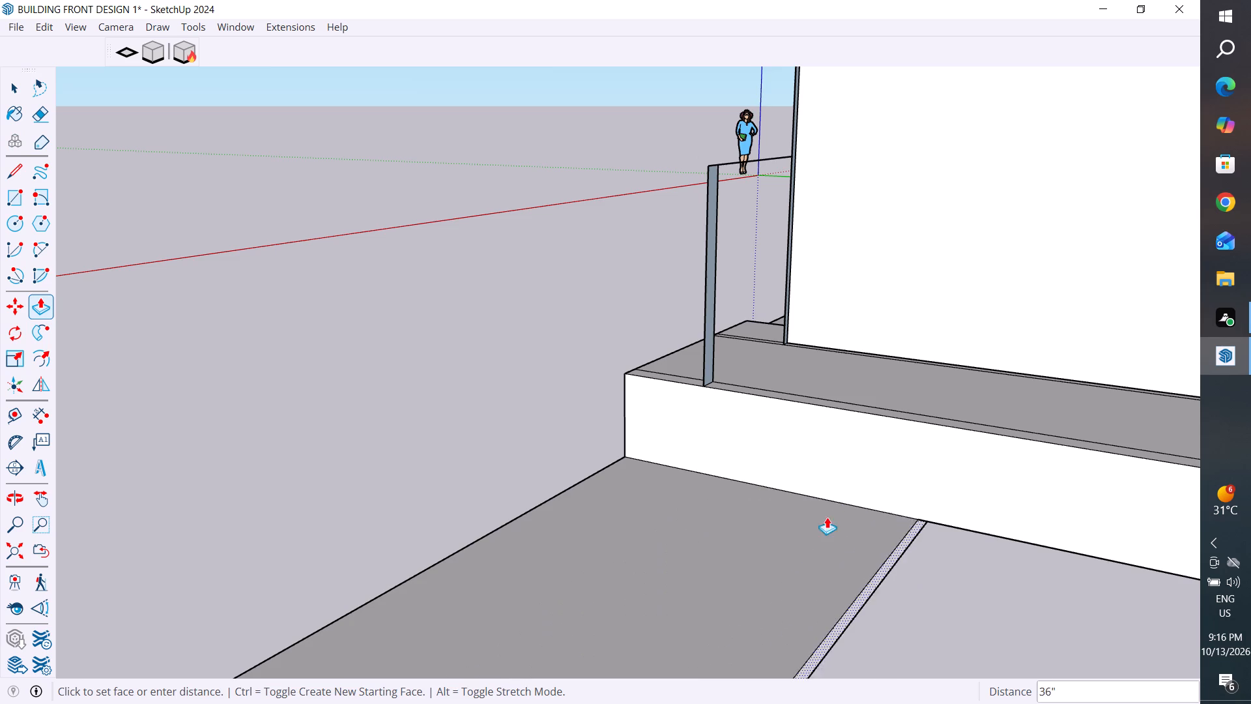
scroll(827, 517, down, 20)
scroll(827, 517, down, 10)
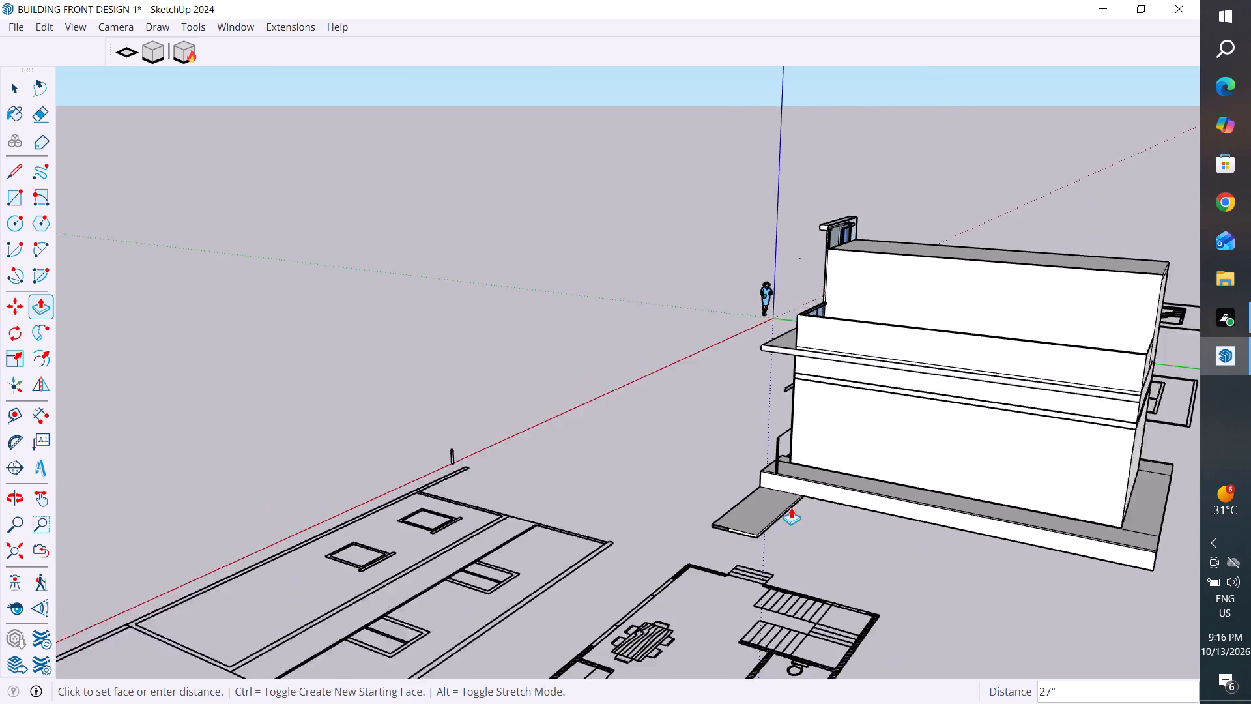
click(1087, 555)
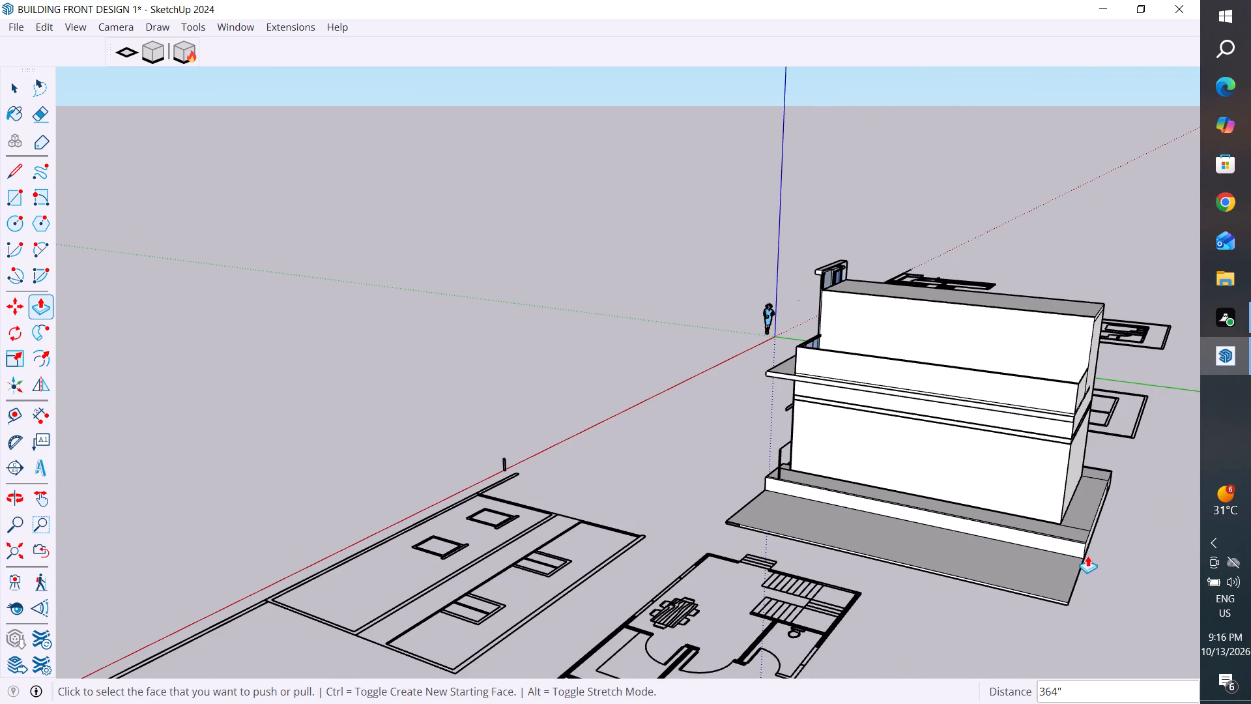
Examine the ground slab beside the terrace-side plinth from the rear, from low down and around the front entrance.
middle_drag(1145, 506, 987, 383)
scroll(987, 383, up, 8)
middle_drag(1003, 377, 1000, 385)
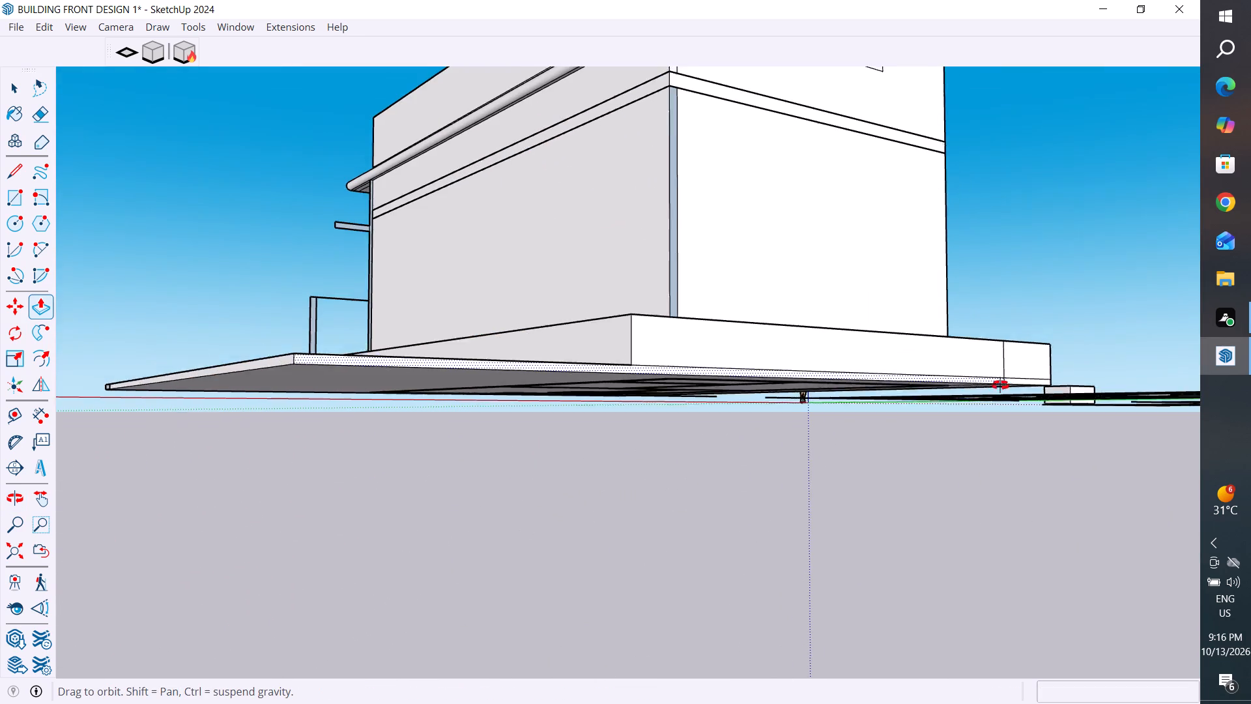
middle_drag(1000, 385, 1066, 554)
scroll(1066, 554, up, 1)
scroll(461, 356, down, 6)
middle_drag(326, 447, 959, 429)
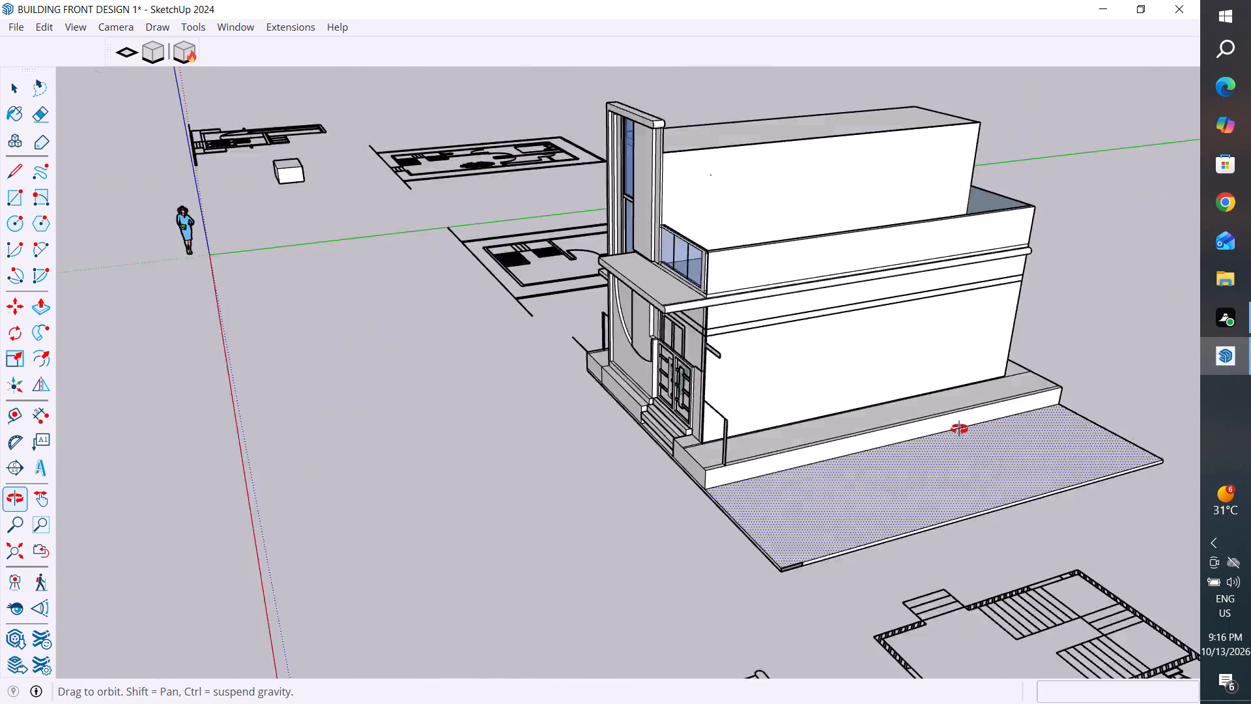
middle_drag(959, 429, 986, 428)
scroll(876, 416, up, 5)
middle_drag(895, 411, 1028, 406)
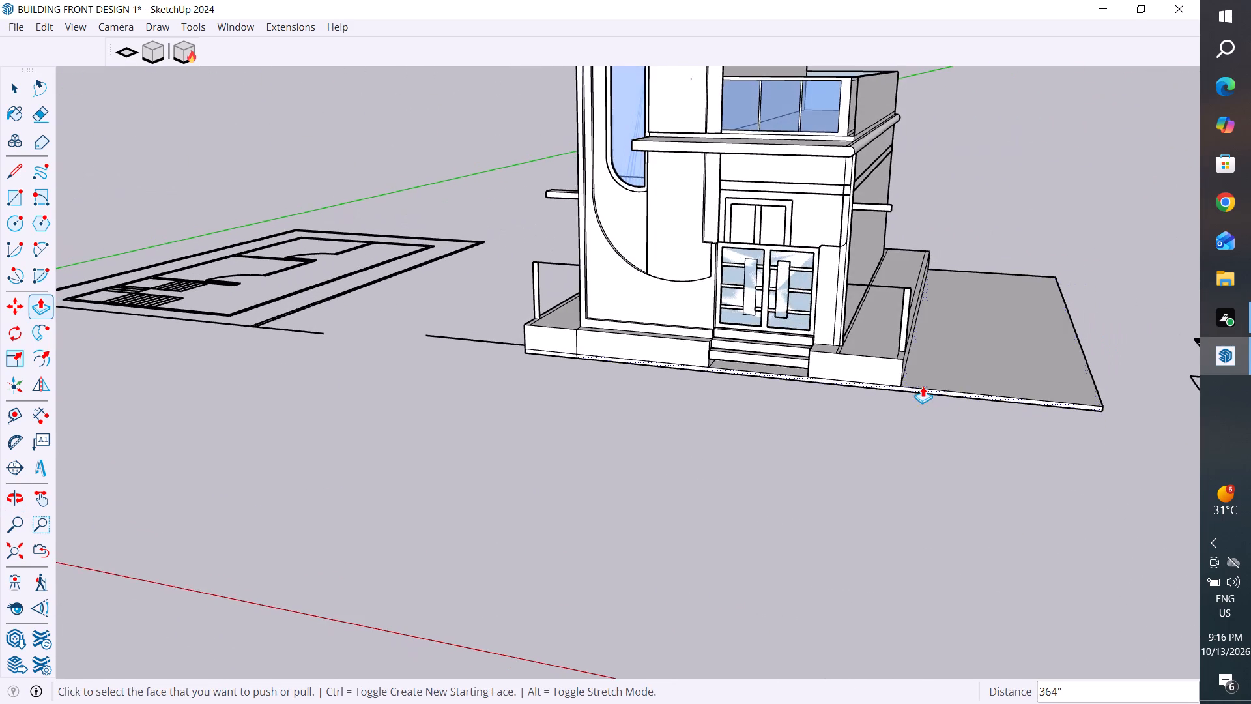
scroll(923, 386, up, 3)
scroll(939, 483, up, 1)
scroll(947, 491, down, 4)
middle_drag(959, 496, 698, 428)
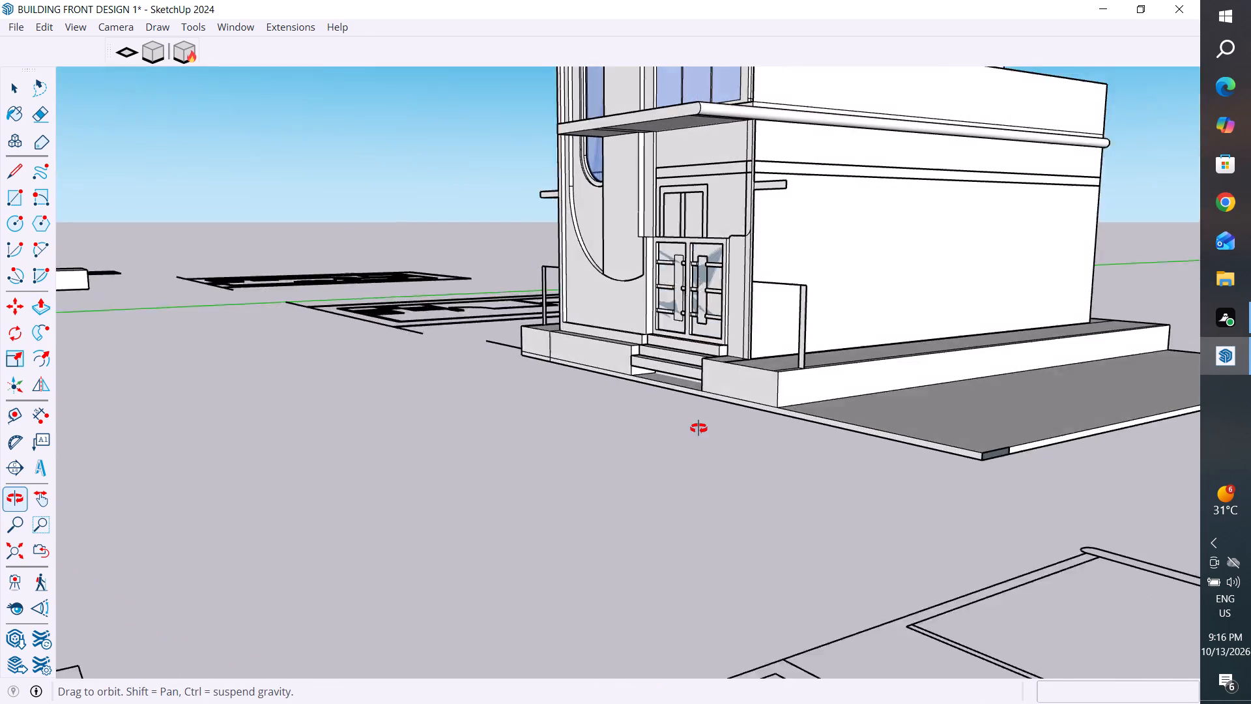
middle_drag(698, 428, 697, 535)
scroll(790, 428, up, 5)
middle_drag(863, 452, 603, 517)
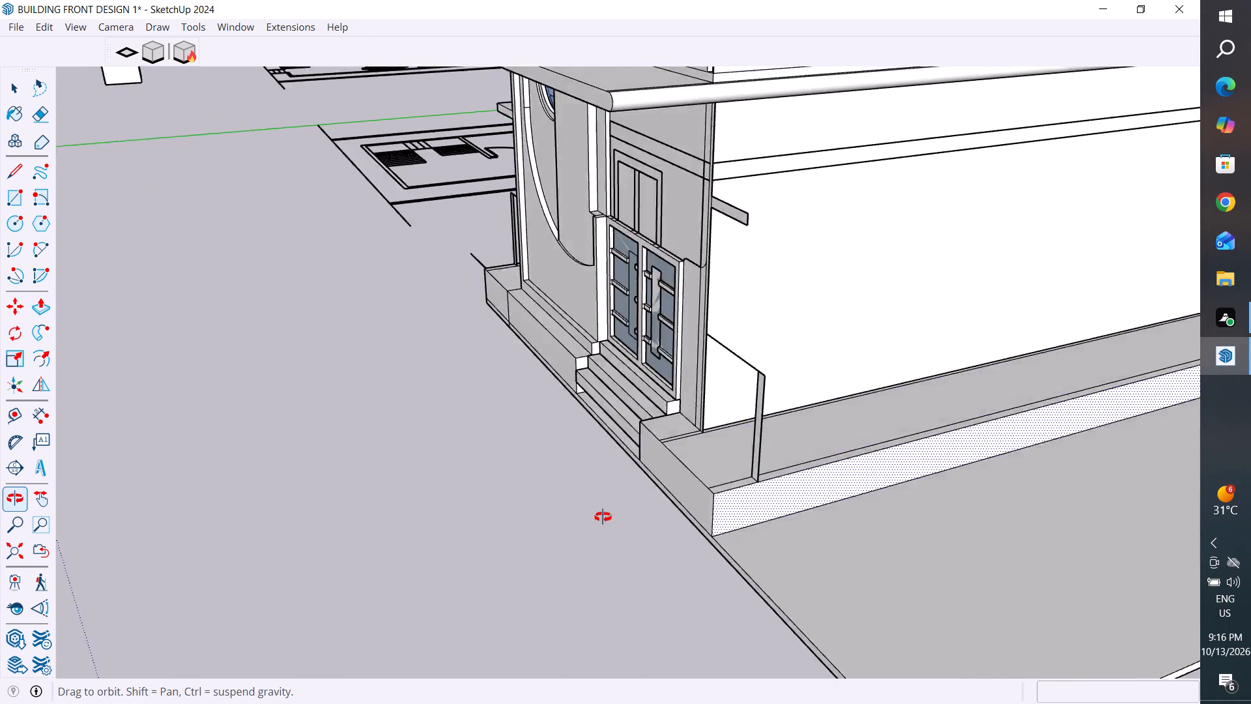
middle_drag(603, 517, 472, 544)
Extrude the rear face of the post at the terrace-side plinth's front 368" along the plinth's outer edge to its rear end.
click(15, 93)
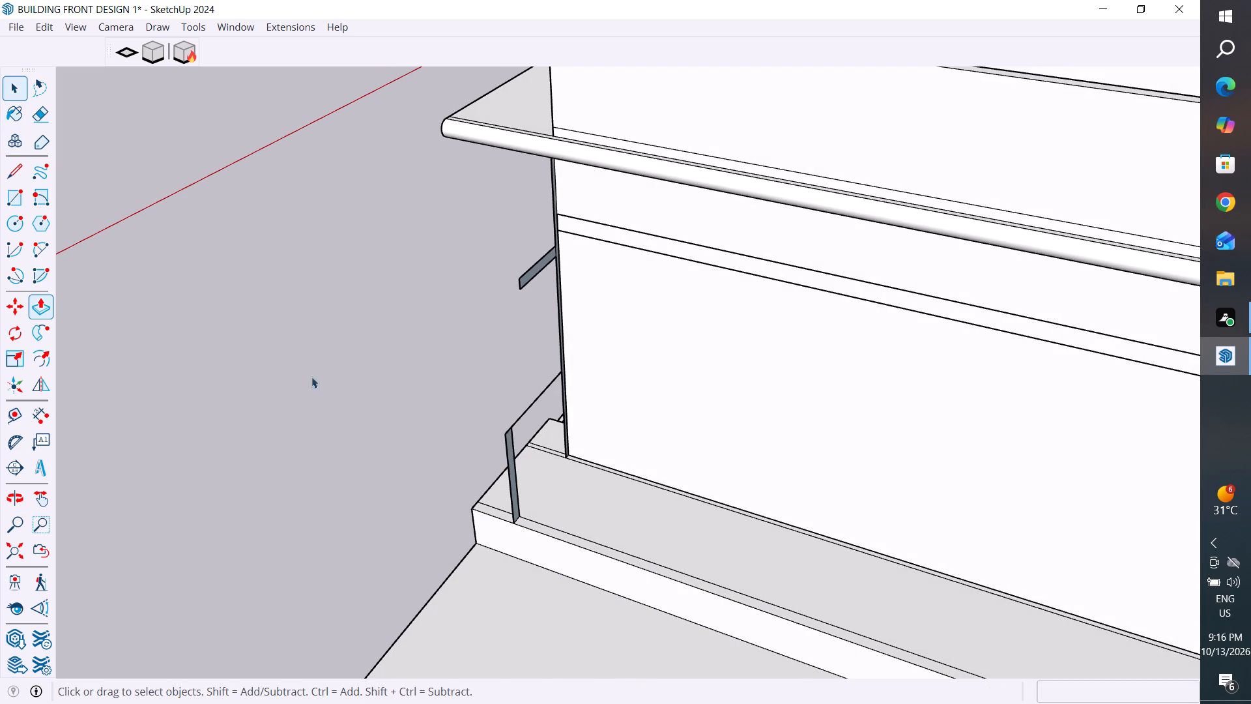
scroll(476, 482, up, 5)
click(538, 512)
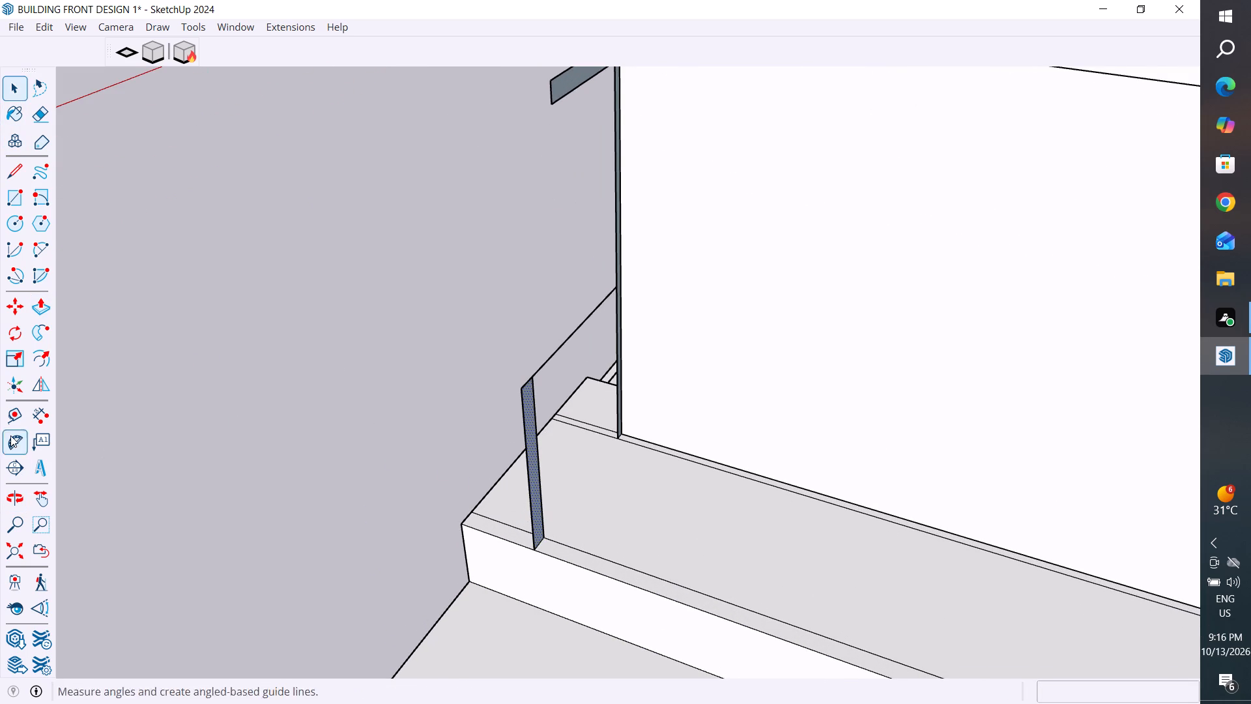
click(43, 309)
scroll(371, 433, down, 6)
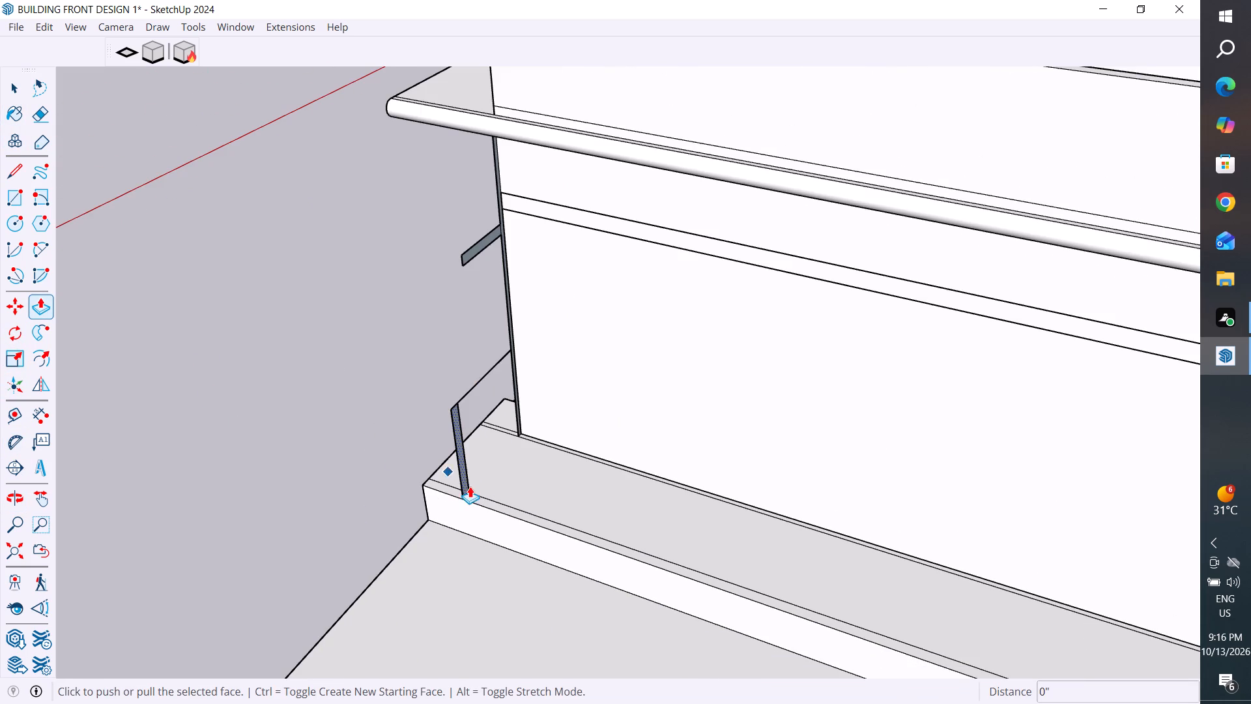
click(469, 481)
scroll(469, 480, down, 10)
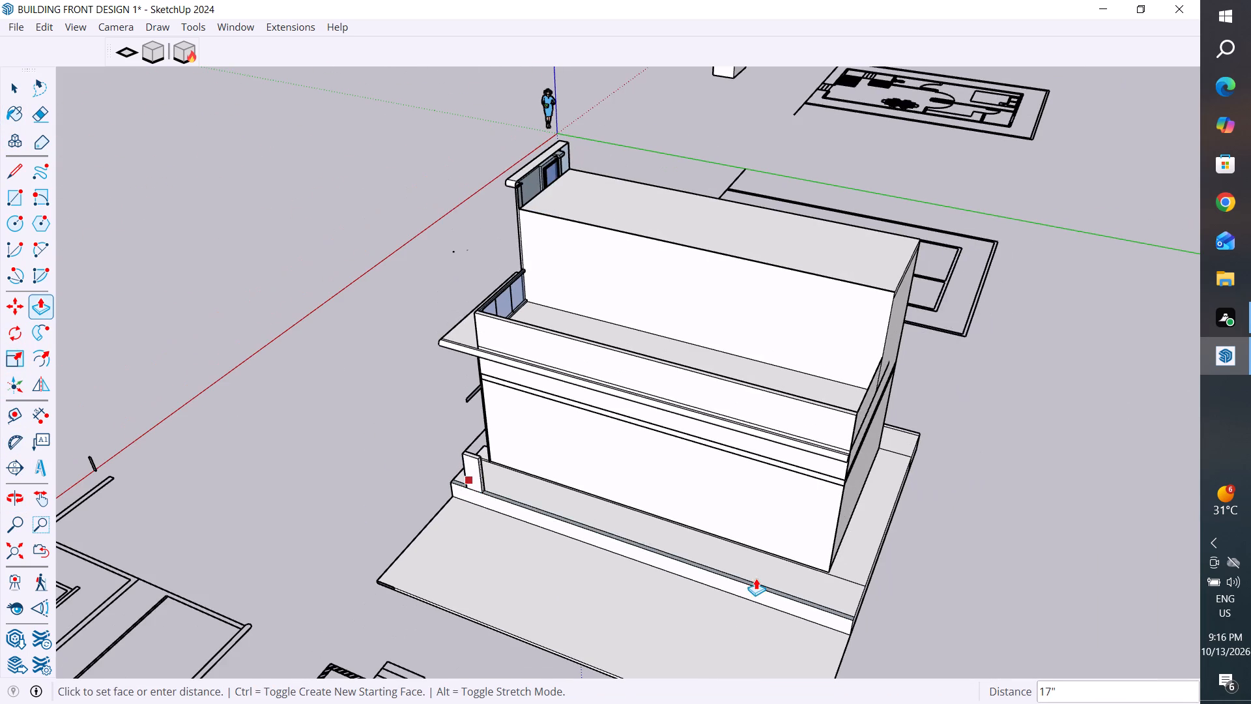
click(854, 620)
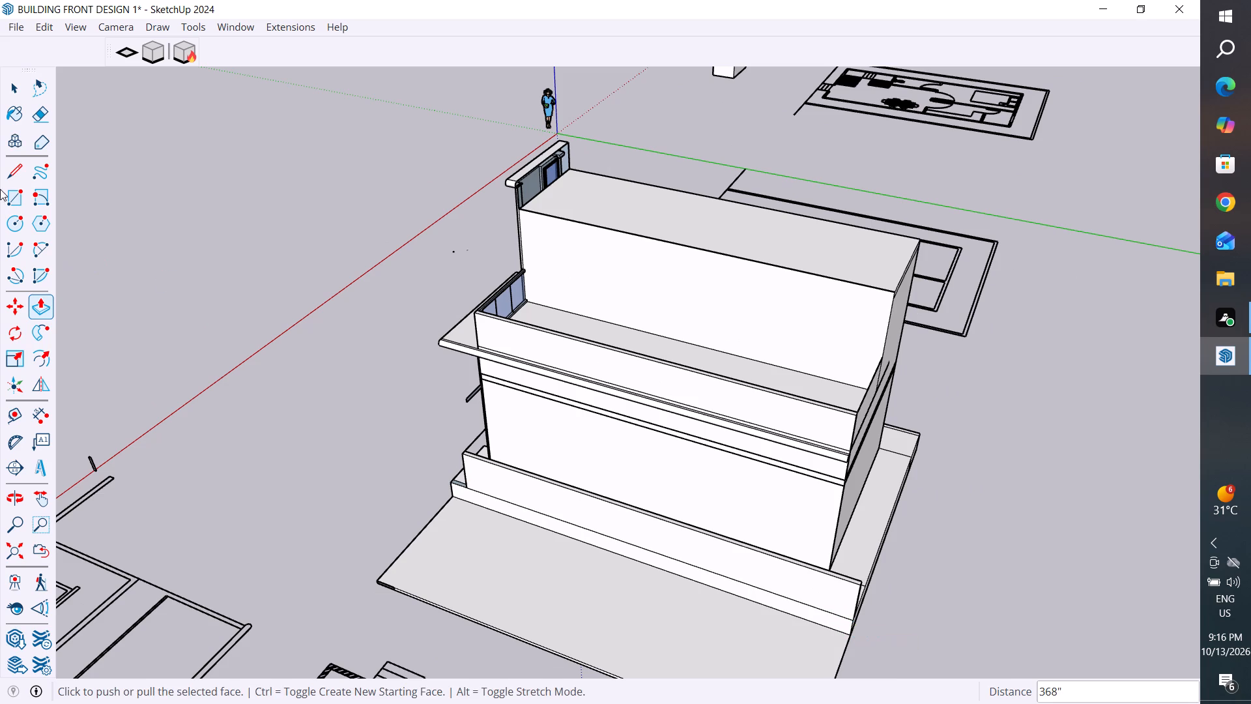
Extrude the rear face of the post at the front of the plinth opposite the terrace 368" along its outer edge to the rear end.
click(14, 89)
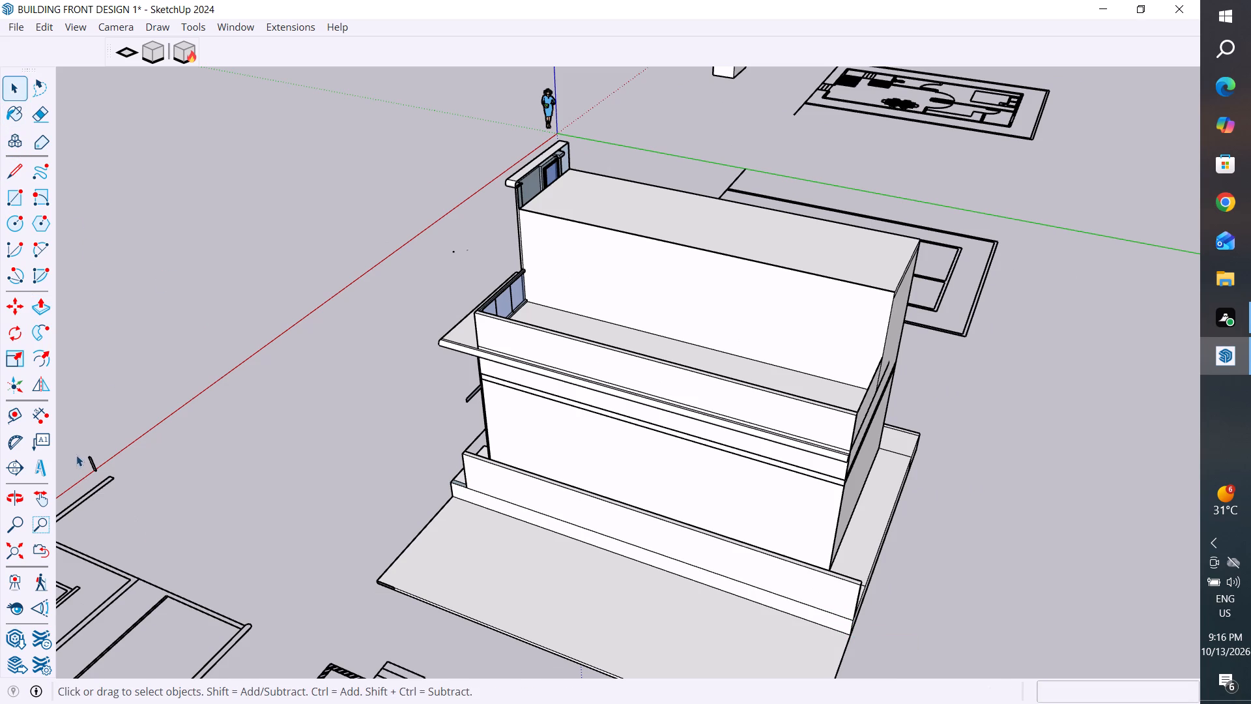
scroll(207, 488, down, 2)
middle_drag(620, 520, 240, 359)
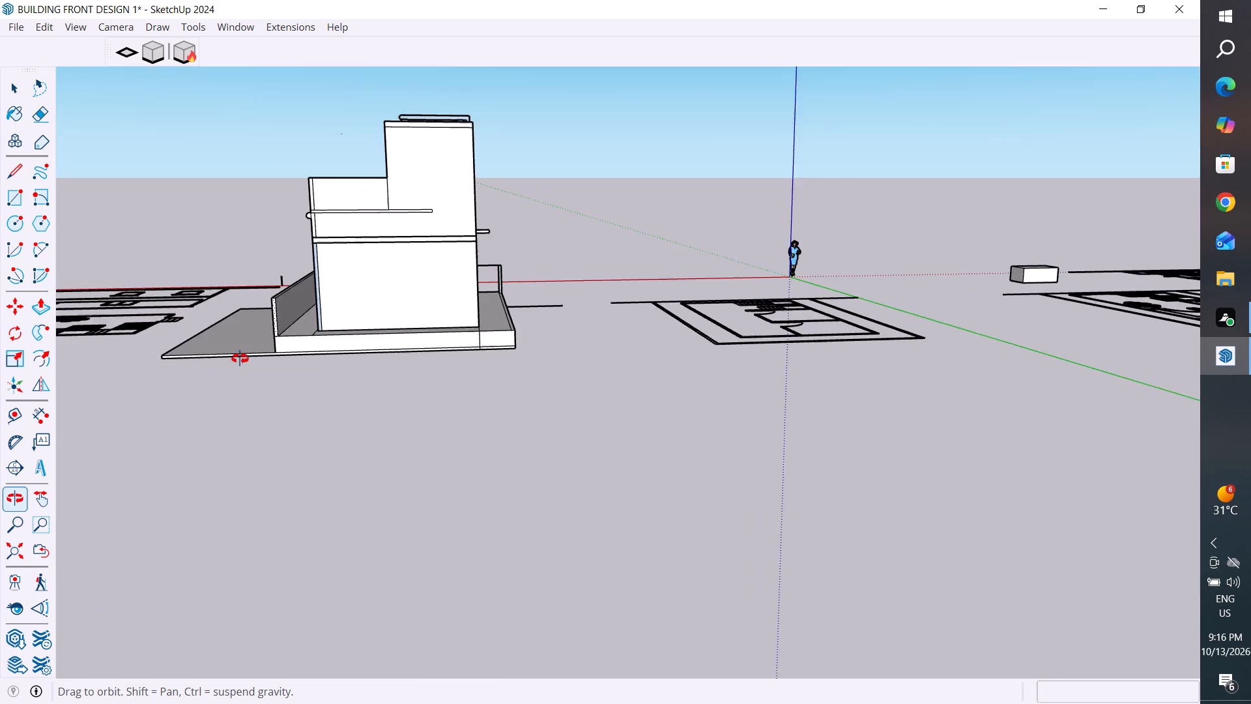
middle_drag(240, 359, 192, 420)
scroll(427, 347, up, 11)
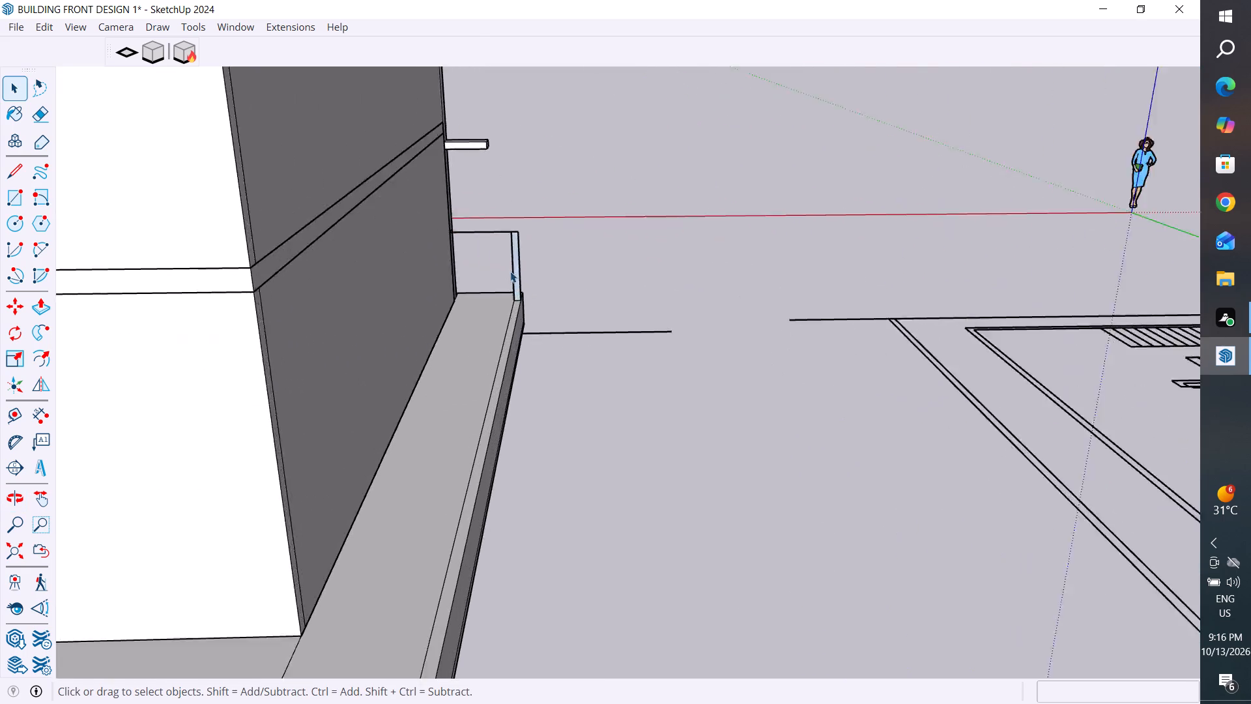
scroll(510, 271, up, 7)
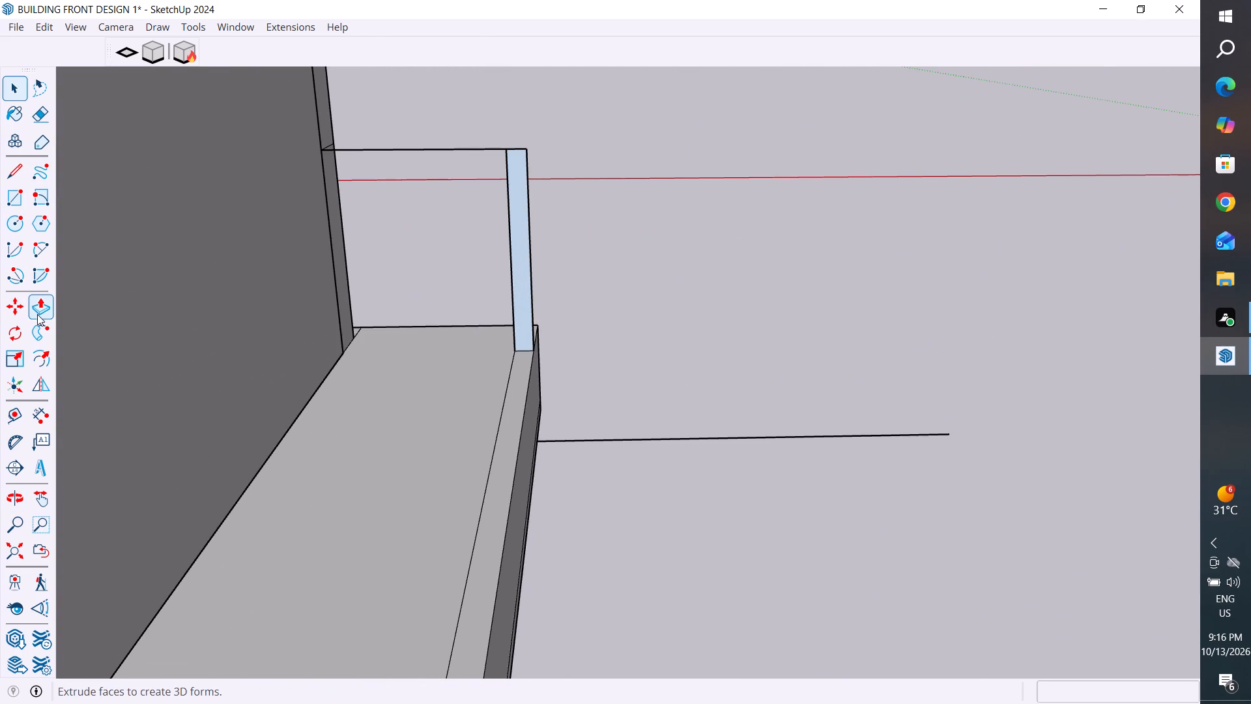
click(38, 313)
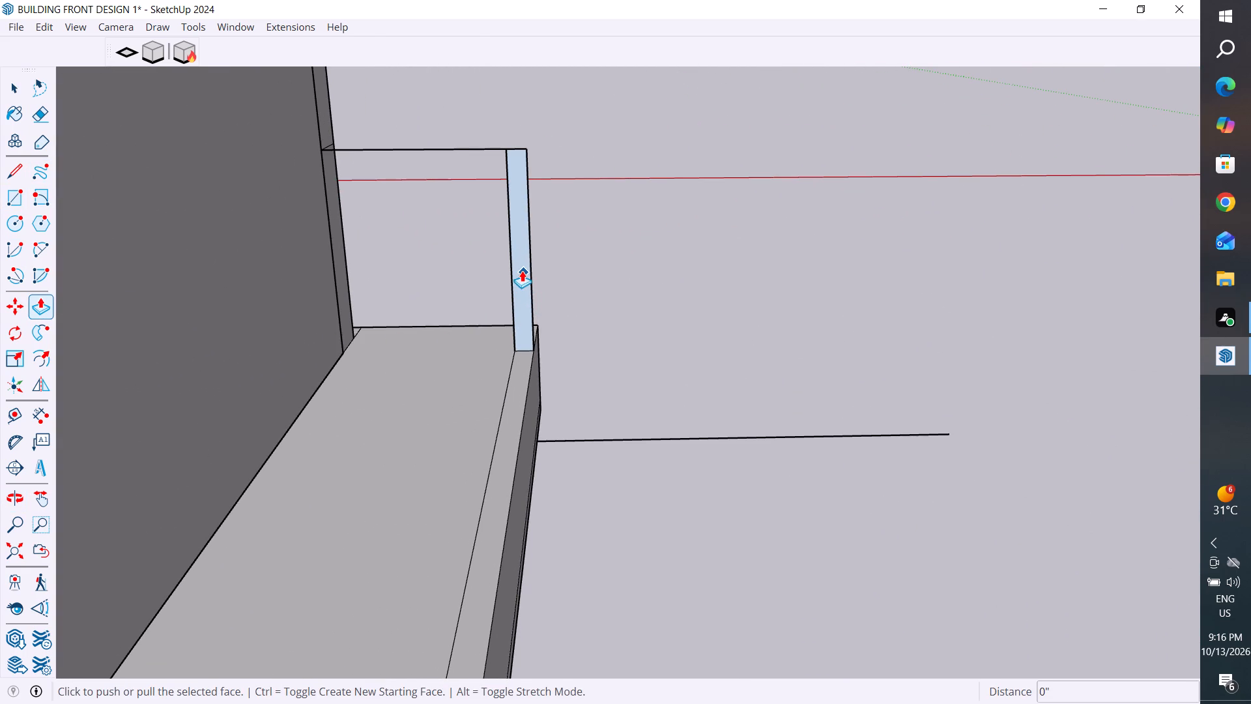
click(522, 271)
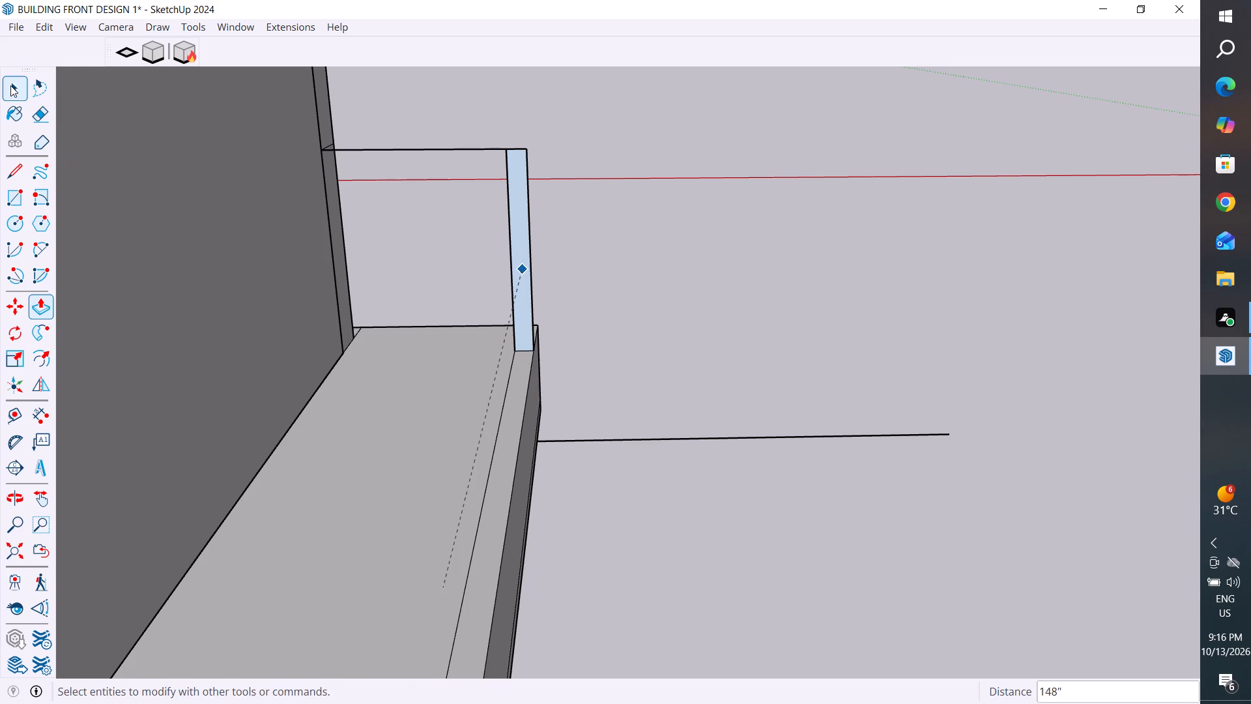
click(10, 85)
click(522, 259)
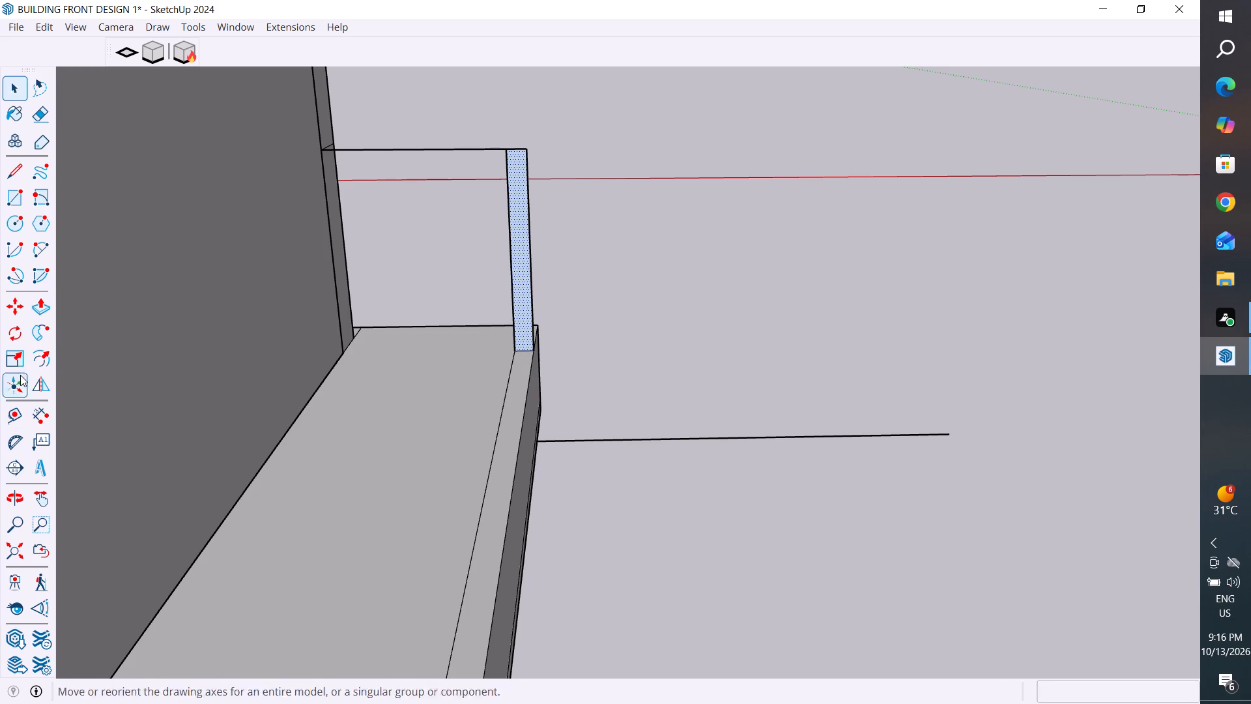
click(42, 302)
click(522, 281)
scroll(522, 281, down, 3)
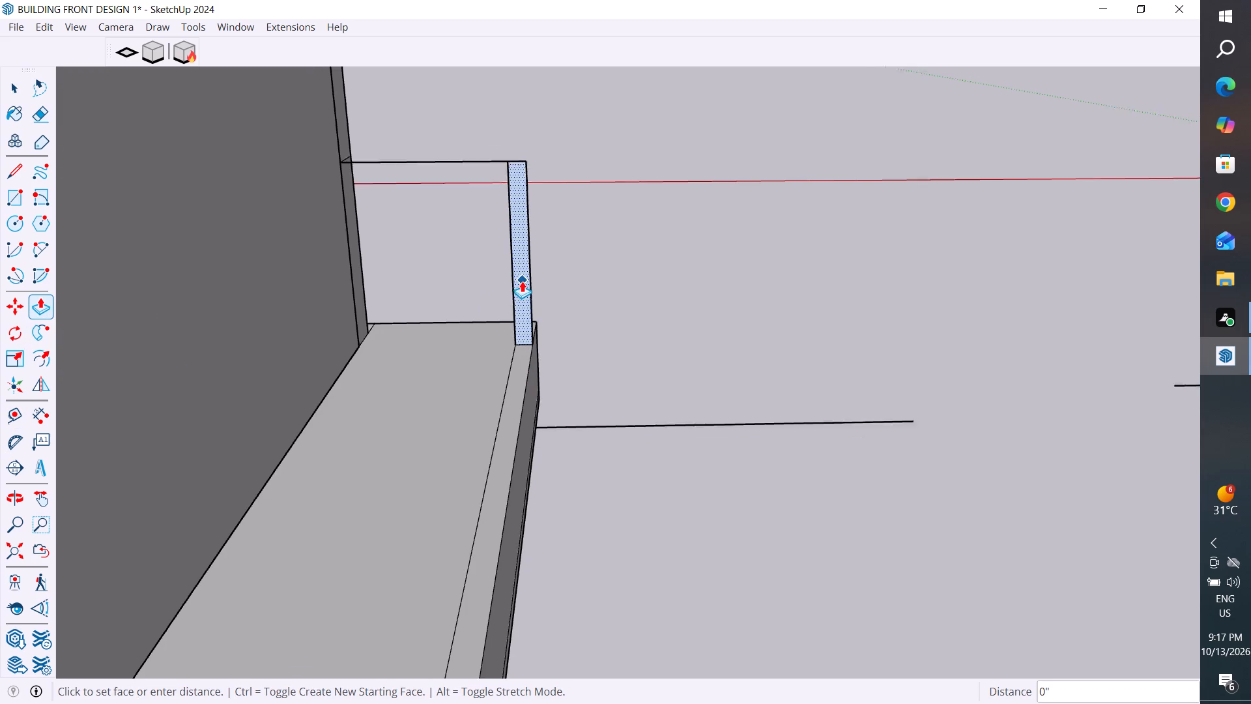
scroll(522, 281, down, 15)
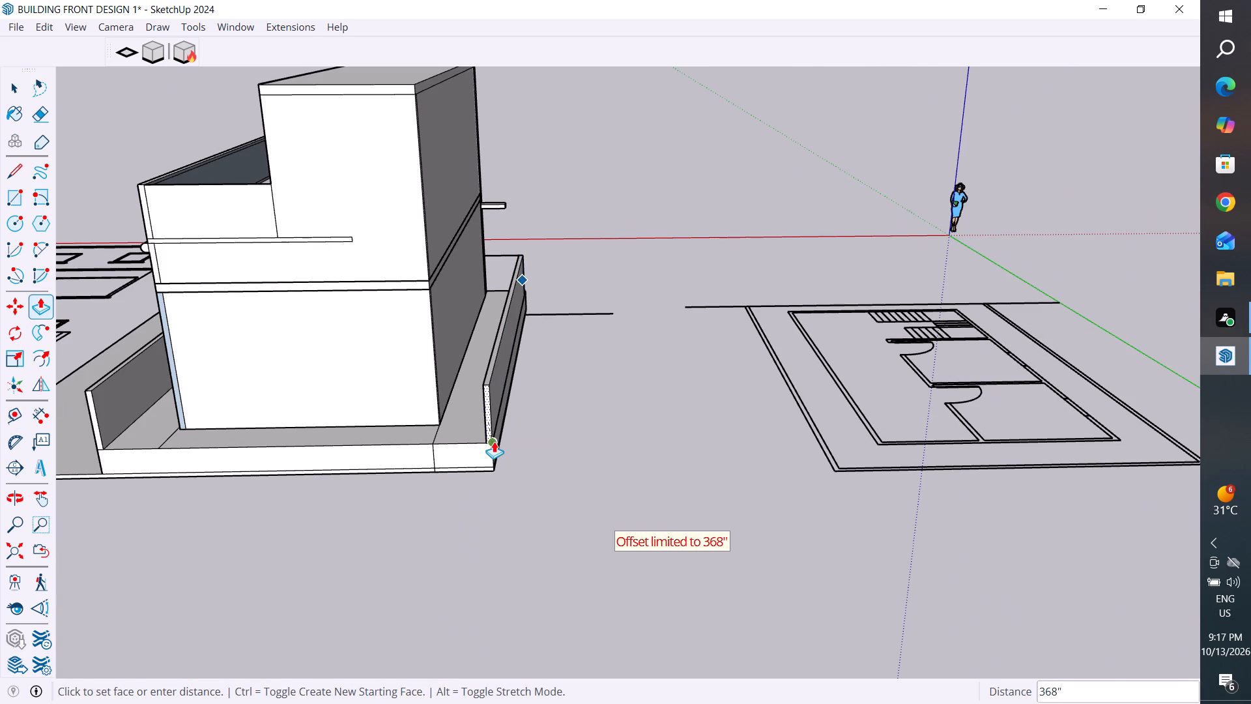
click(494, 441)
Draw a rectangle about 4" by 254" on the plinth top along its rear edge, between the two side boundary walls.
middle_drag(616, 478, 708, 537)
scroll(471, 569, up, 2)
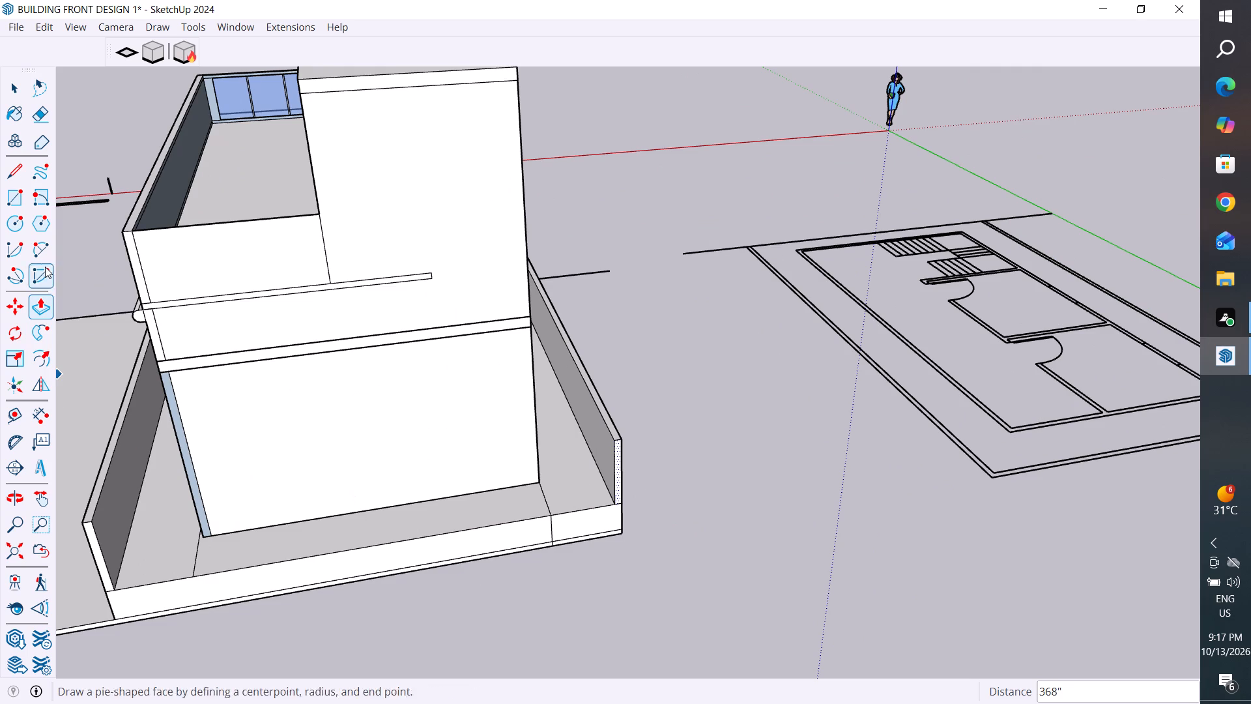
click(18, 171)
scroll(151, 638, up, 4)
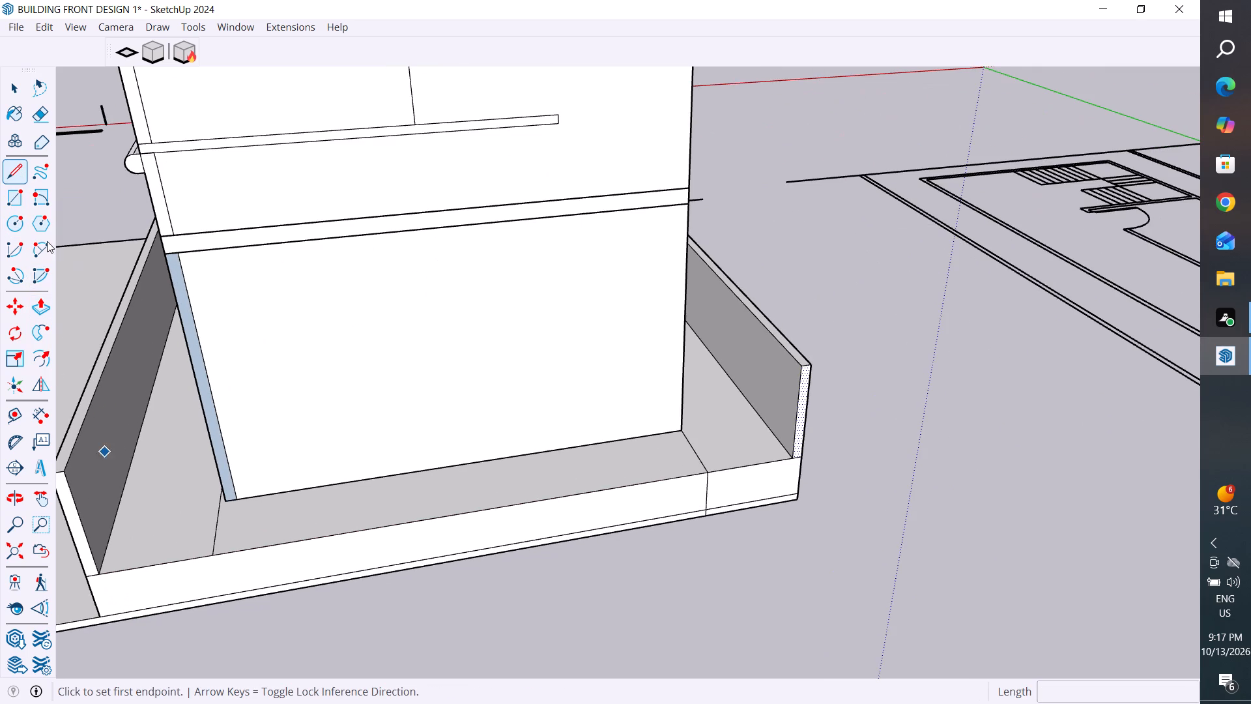
click(16, 190)
scroll(115, 593, up, 5)
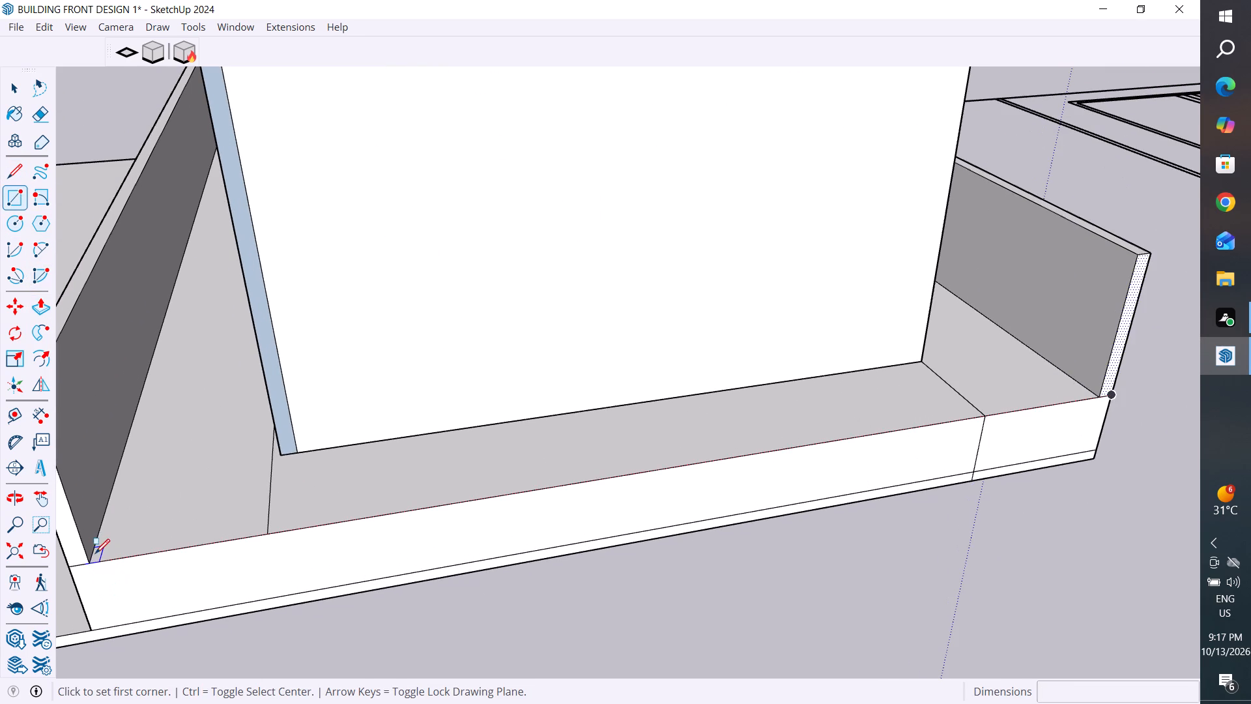
click(90, 559)
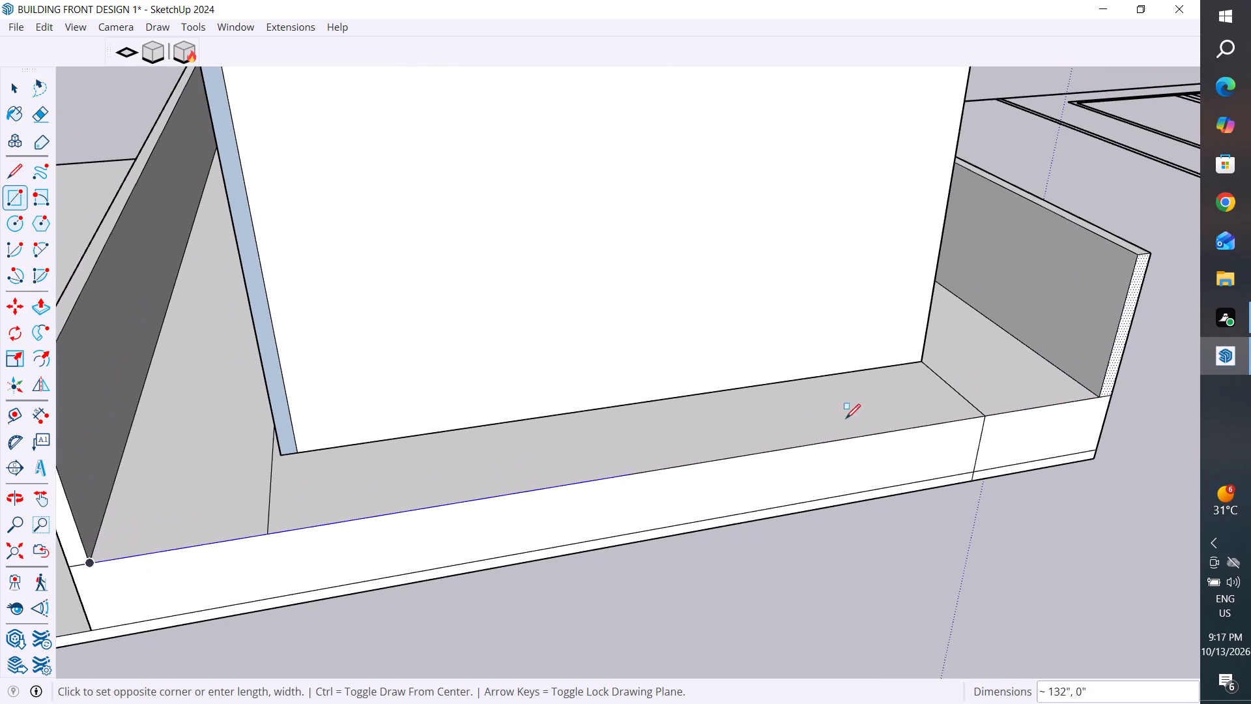
scroll(1084, 387, up, 2)
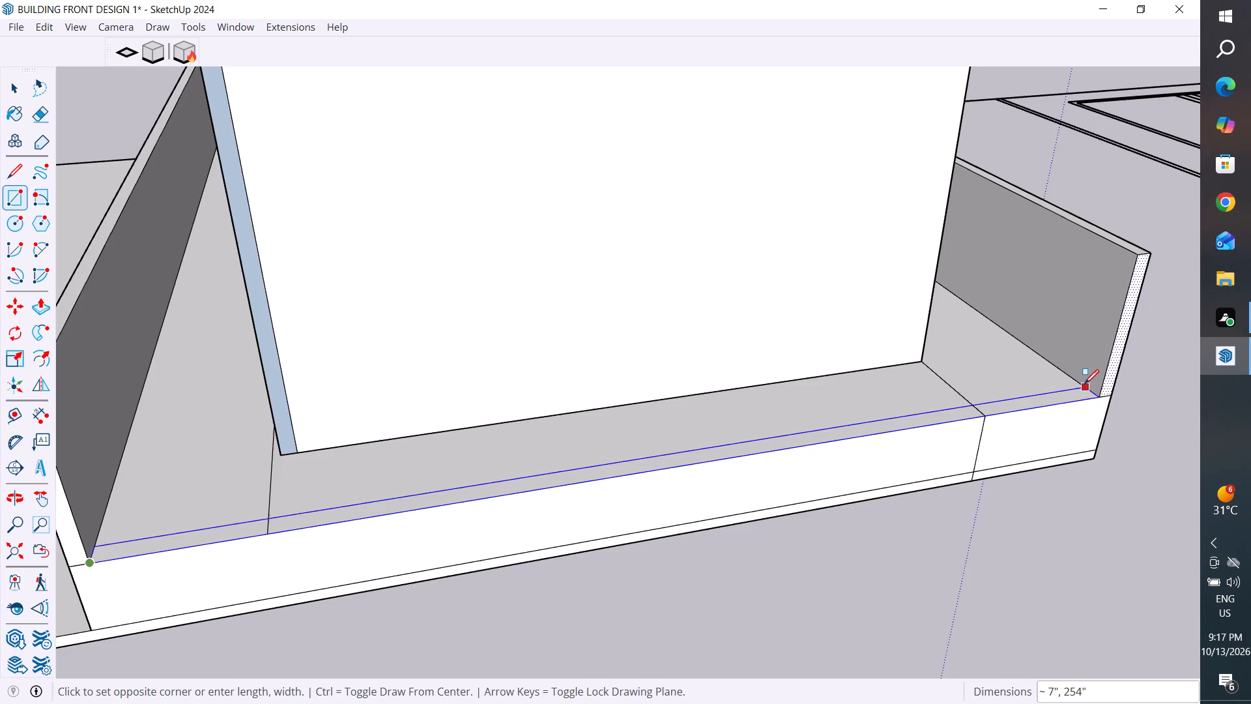
scroll(1084, 384, up, 7)
click(1095, 400)
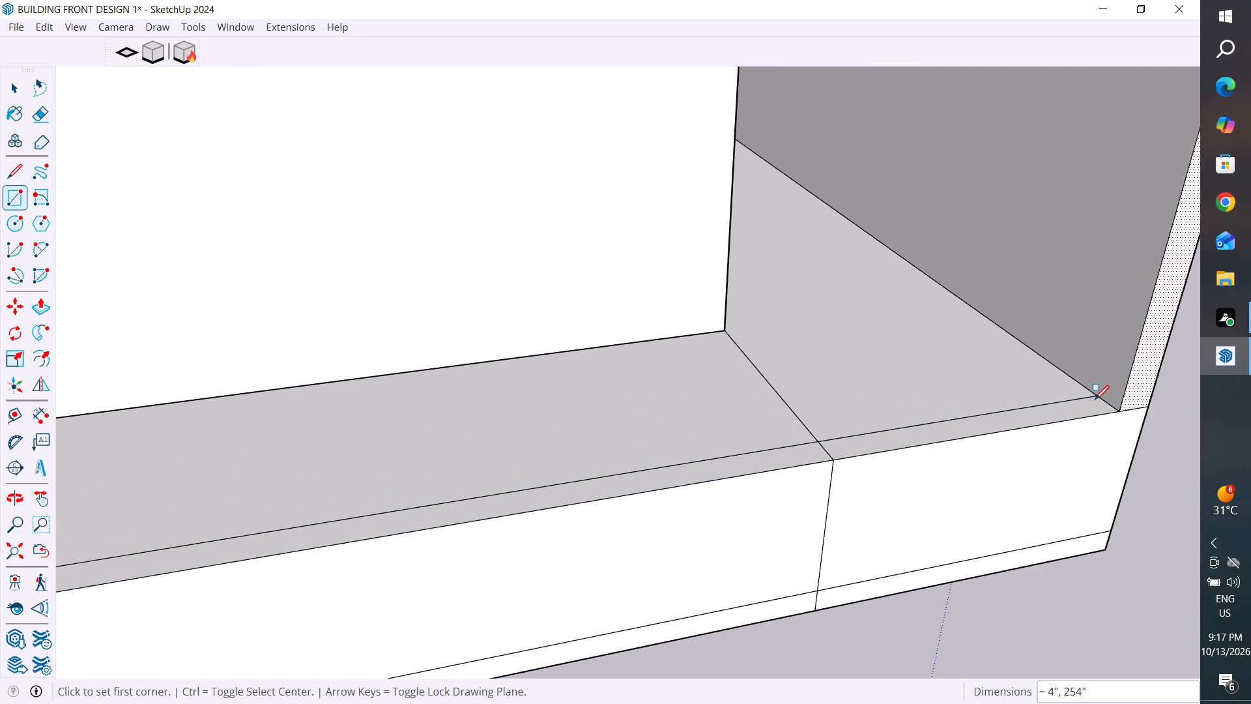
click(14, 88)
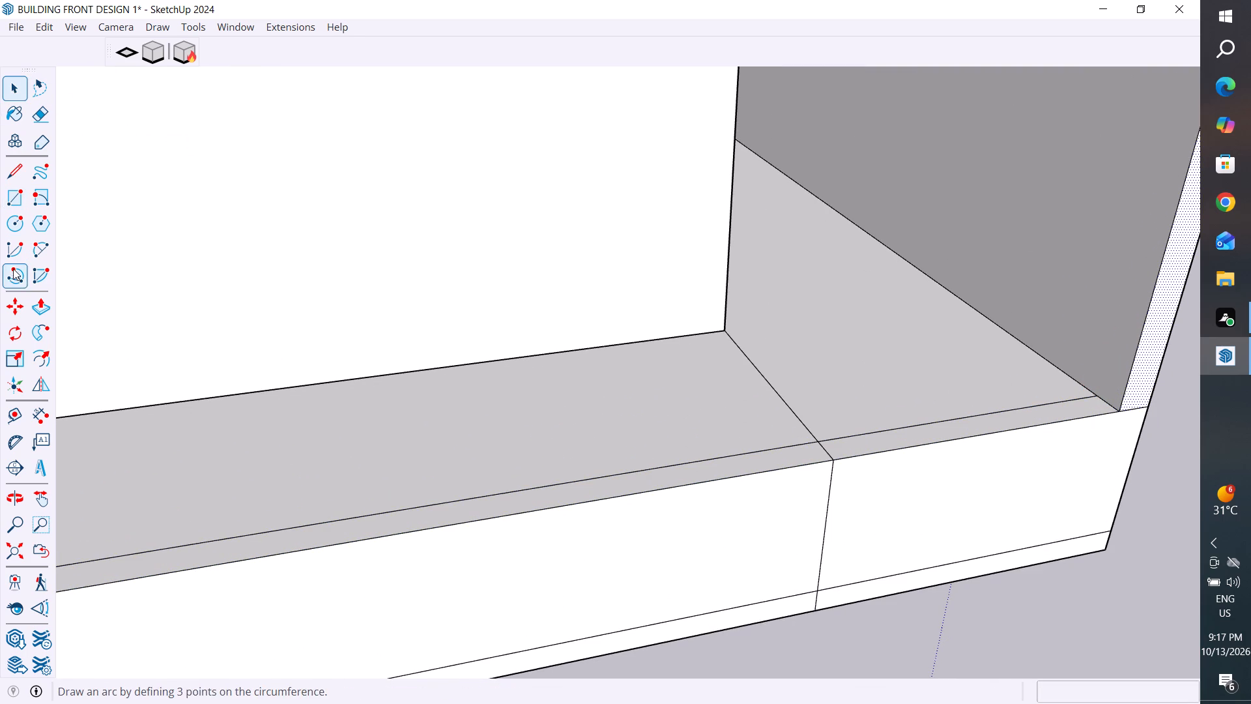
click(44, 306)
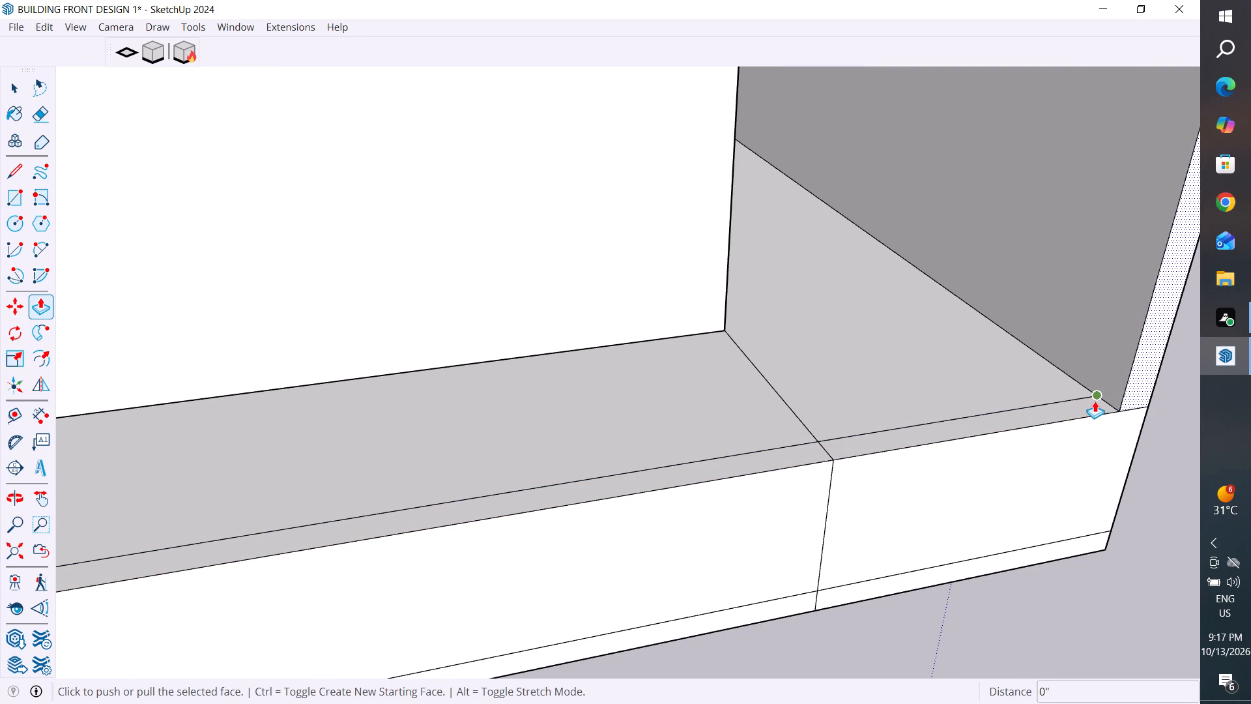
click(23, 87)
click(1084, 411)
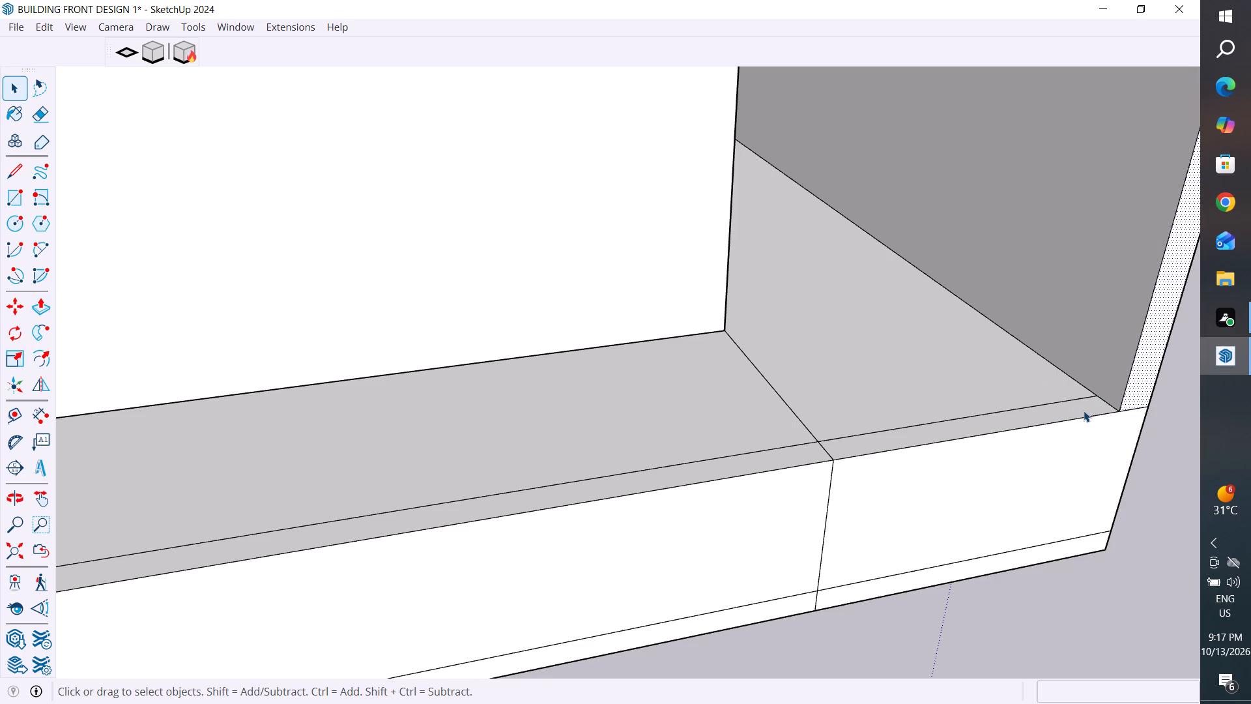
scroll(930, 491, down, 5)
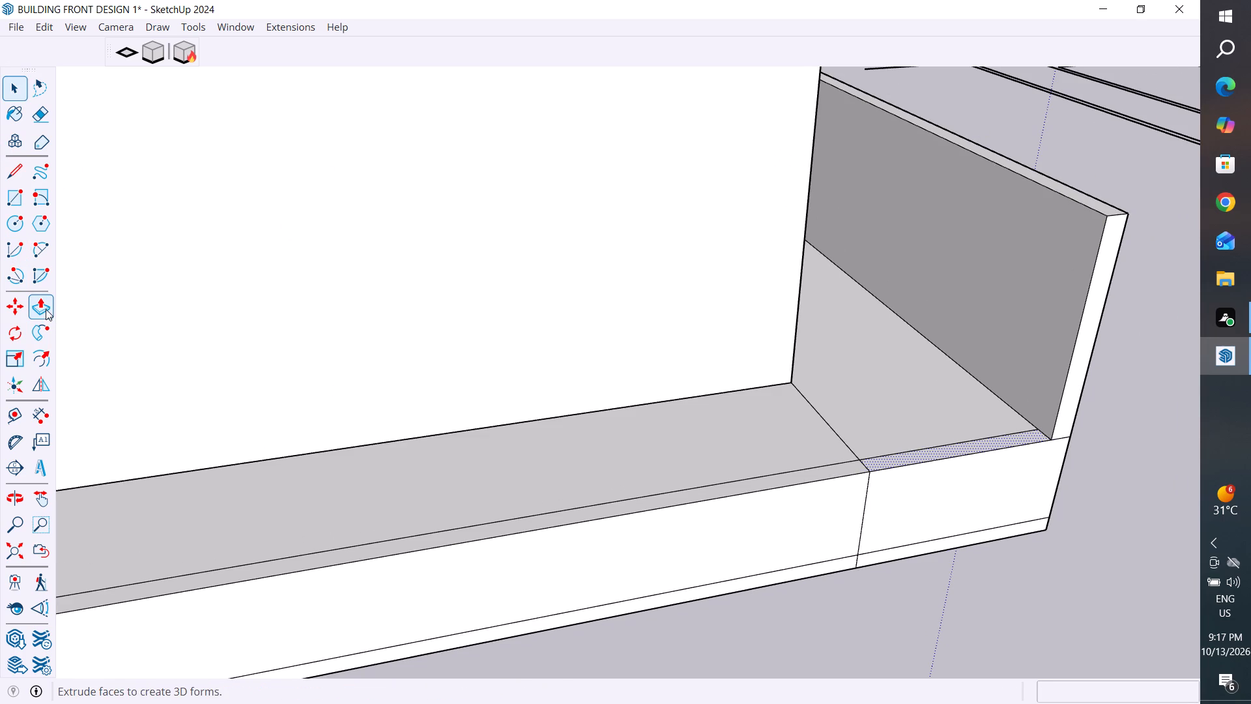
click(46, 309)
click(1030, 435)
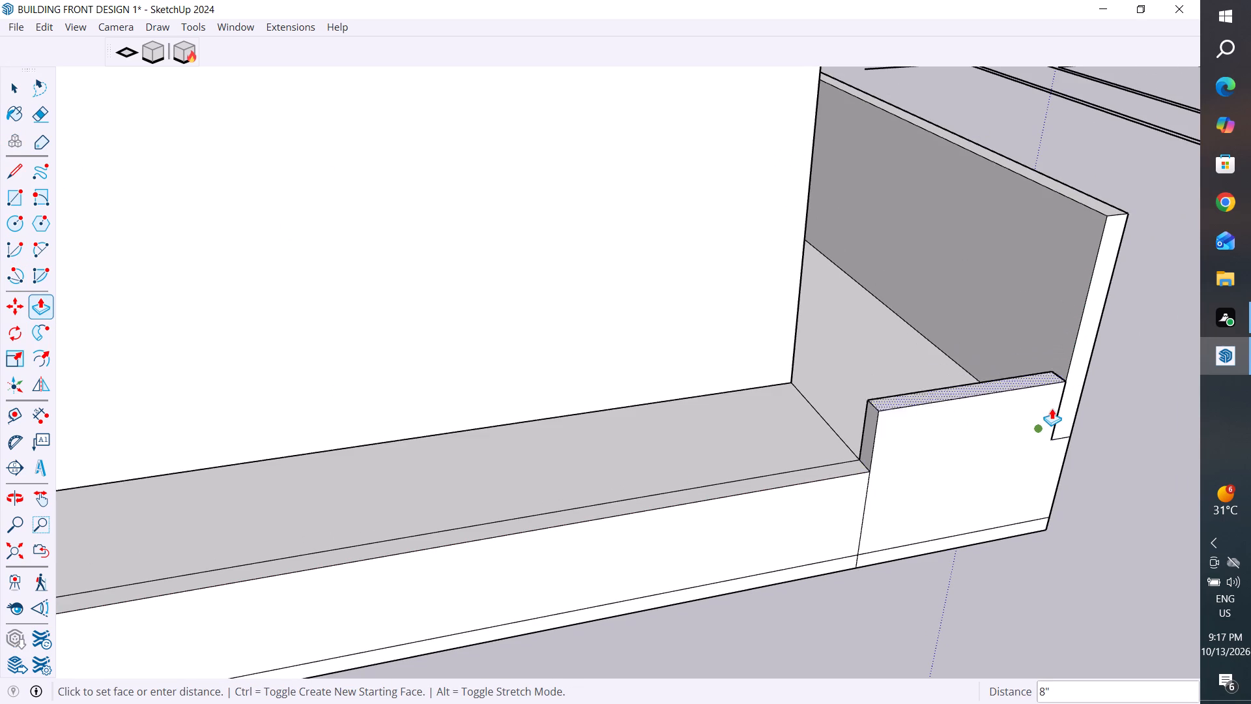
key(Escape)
Delete the seam segments crossing the rear strip and running down the plinth's rear face near the corner opposite the terrace.
scroll(906, 445, up, 4)
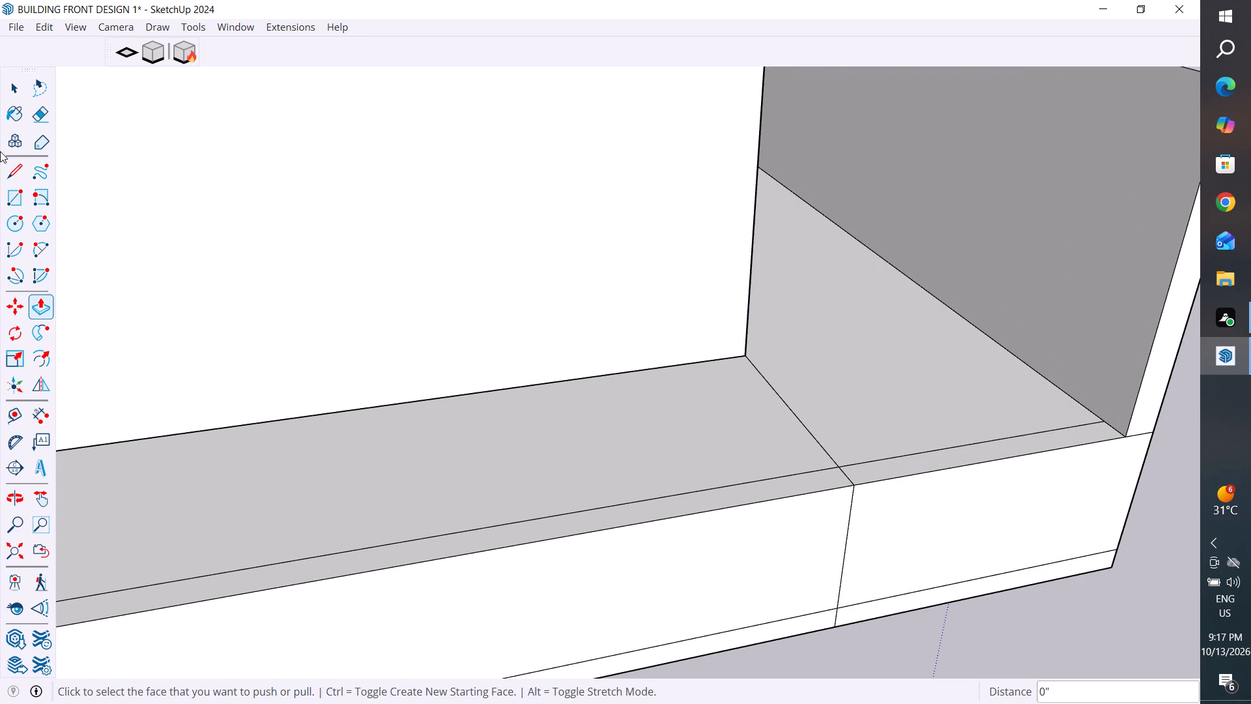
click(16, 93)
scroll(907, 591, up, 4)
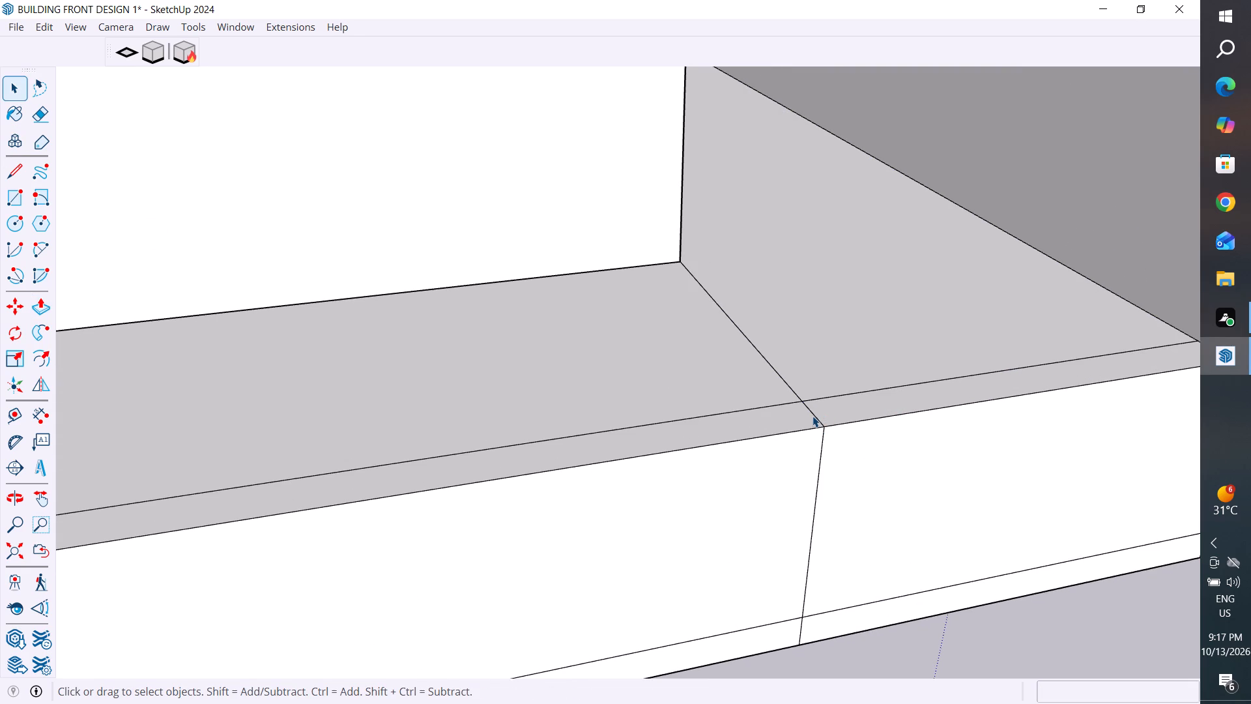
click(812, 416)
key(Delete)
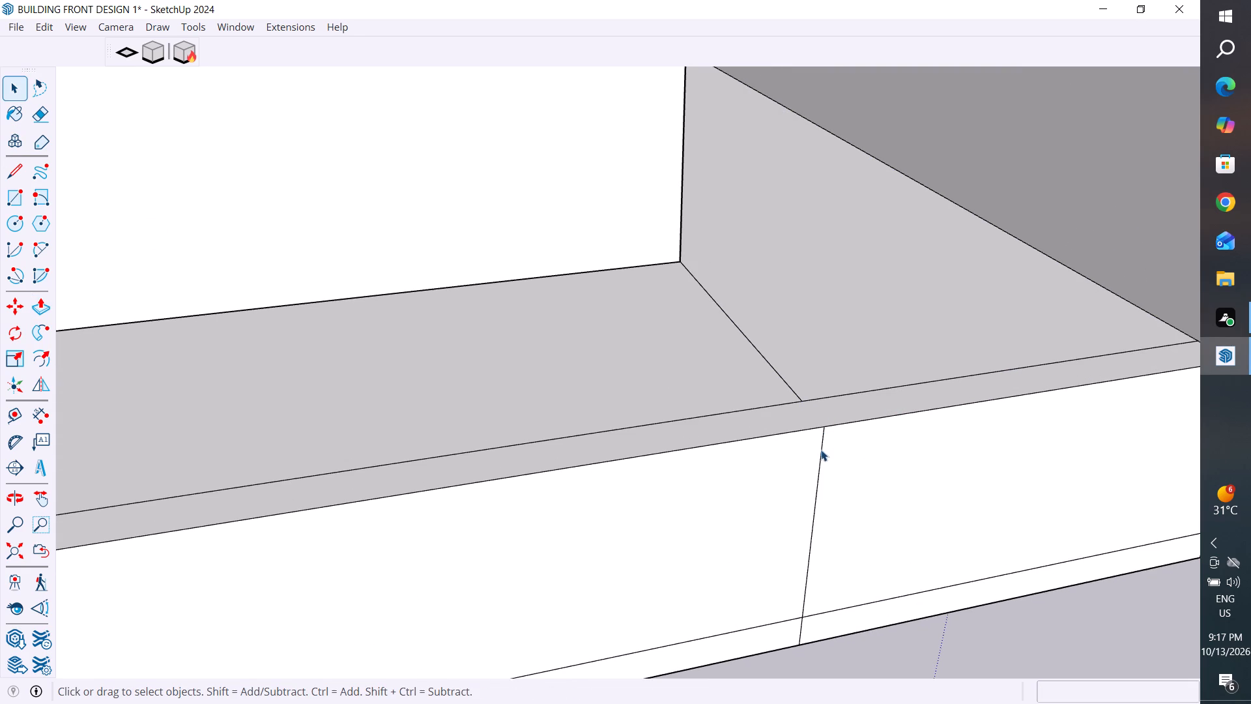
click(820, 449)
key(Delete)
click(799, 630)
key(Delete)
Delete the terrace-side seam across the rear strip and the plinth top, up to the building wall.
scroll(922, 533, down, 20)
scroll(998, 540, down, 1)
middle_drag(998, 540, 893, 617)
scroll(511, 639, up, 5)
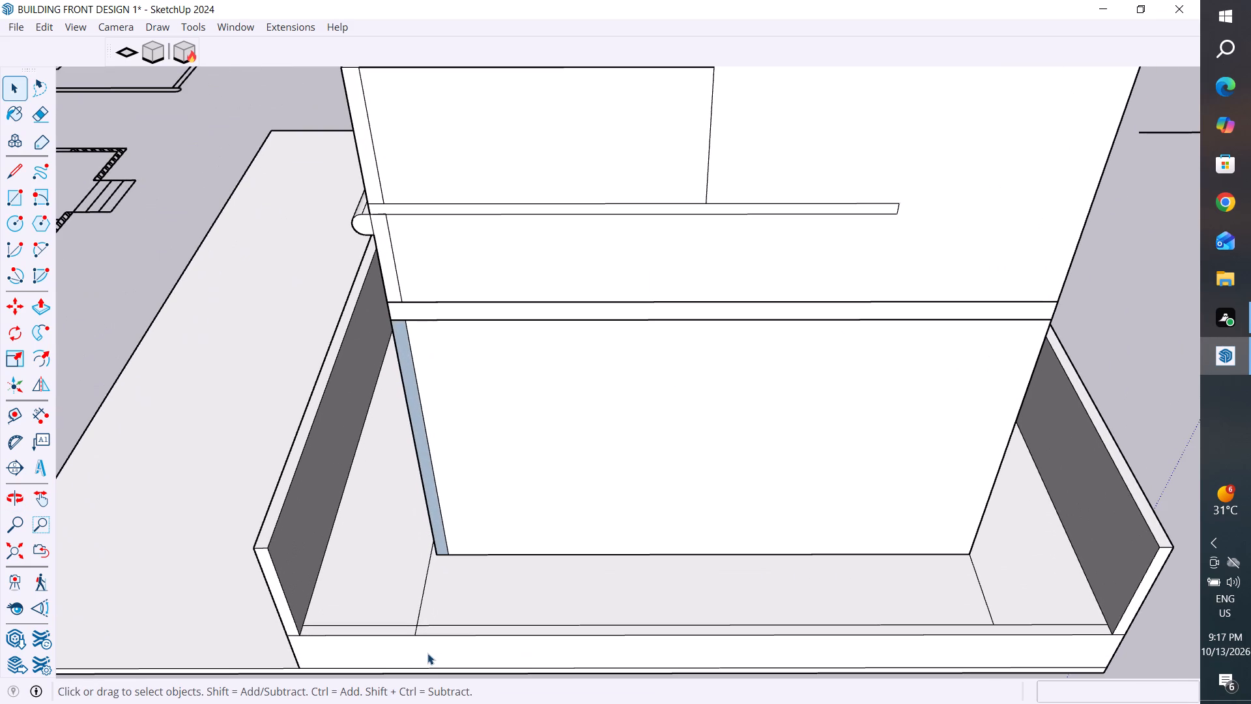
scroll(648, 506, down, 6)
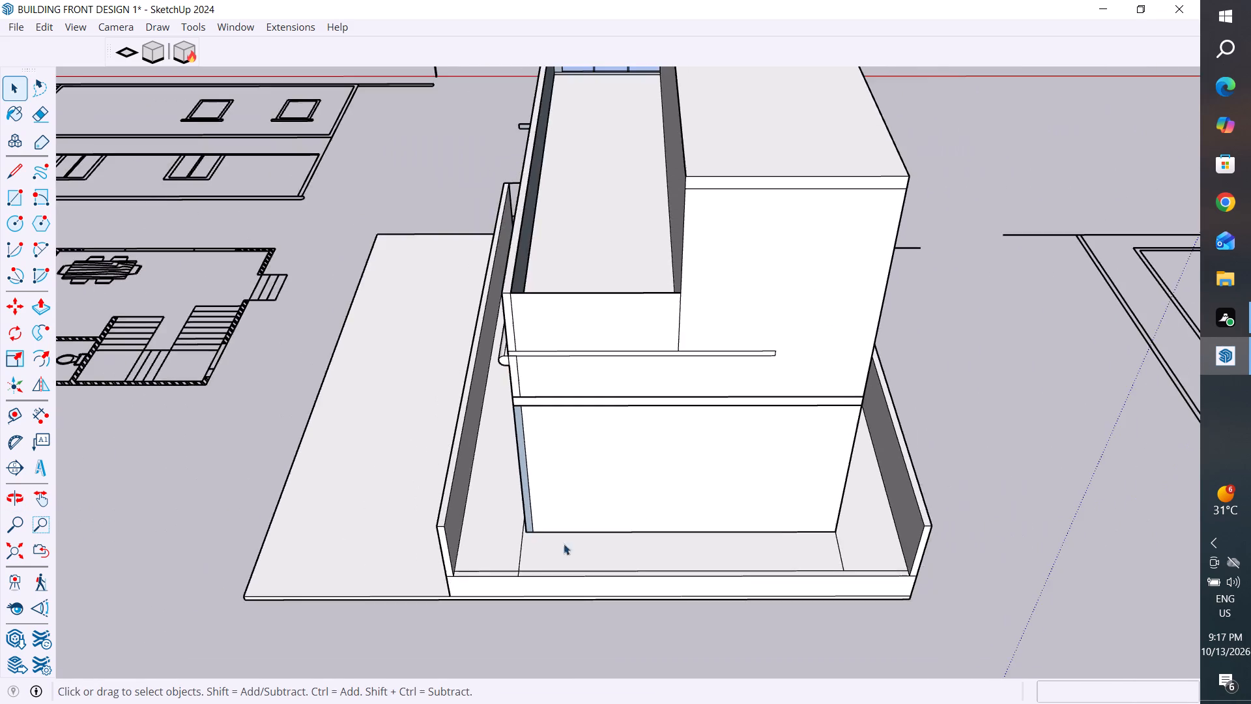
scroll(541, 555, up, 12)
scroll(489, 597, up, 6)
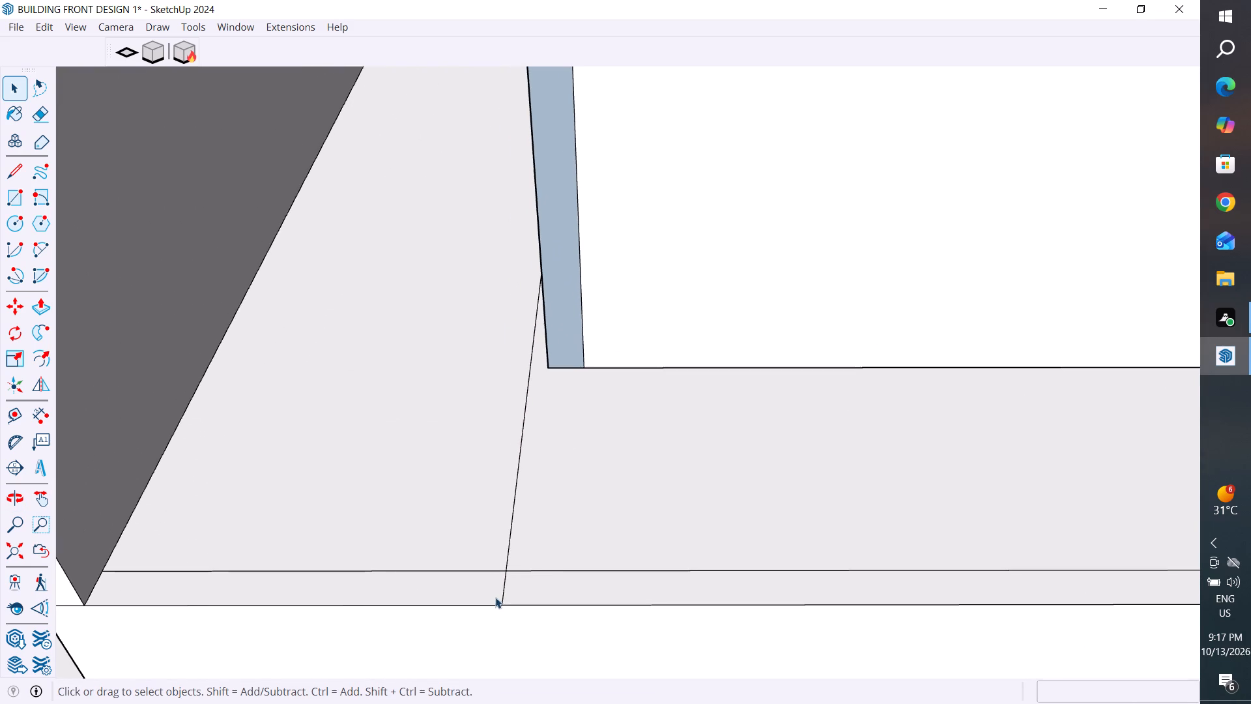
click(504, 594)
key(Delete)
click(513, 513)
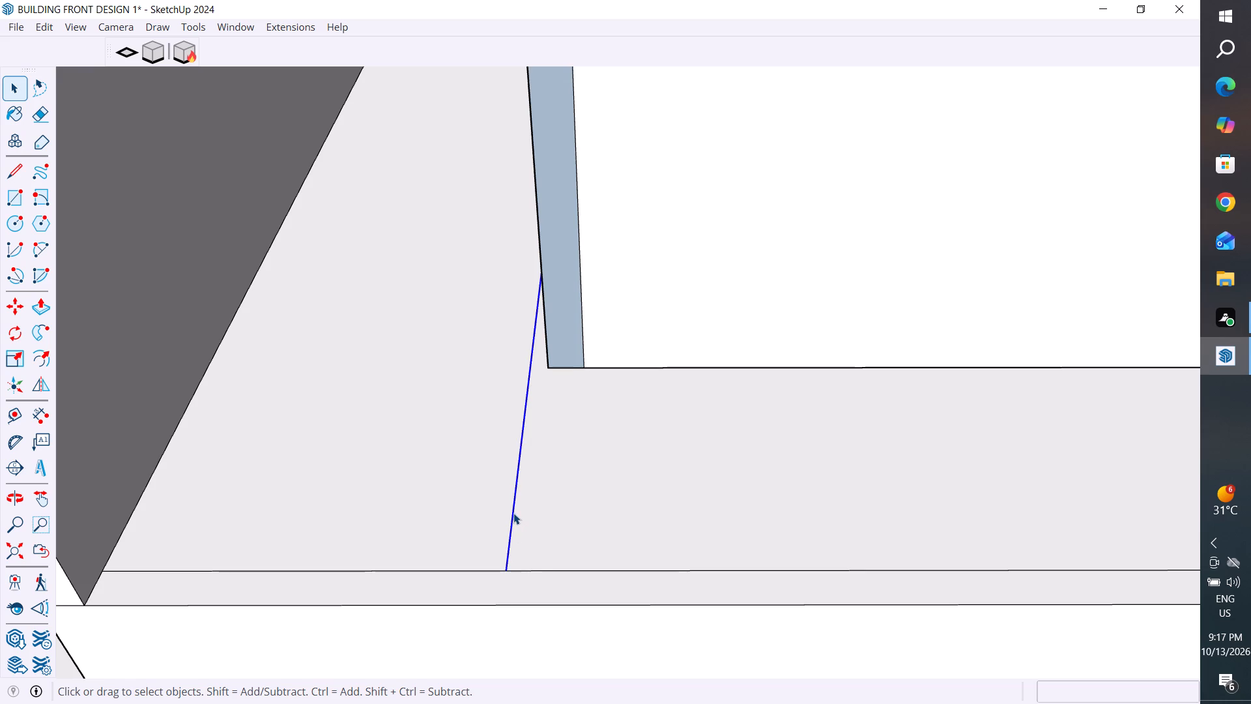
key(Home)
key(Delete)
Delete the remaining diagonal seam on the plinth top at the building's rear corner opposite the terrace.
scroll(513, 513, down, 3)
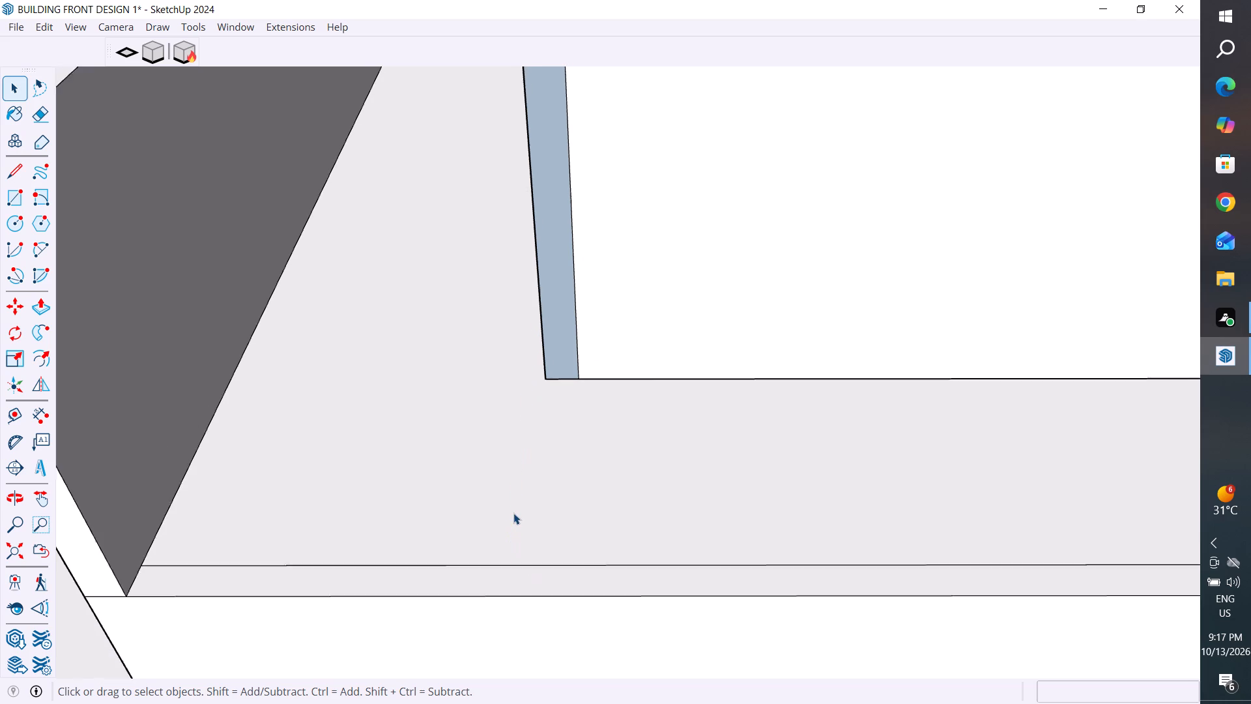
scroll(513, 513, down, 11)
scroll(1057, 527, up, 3)
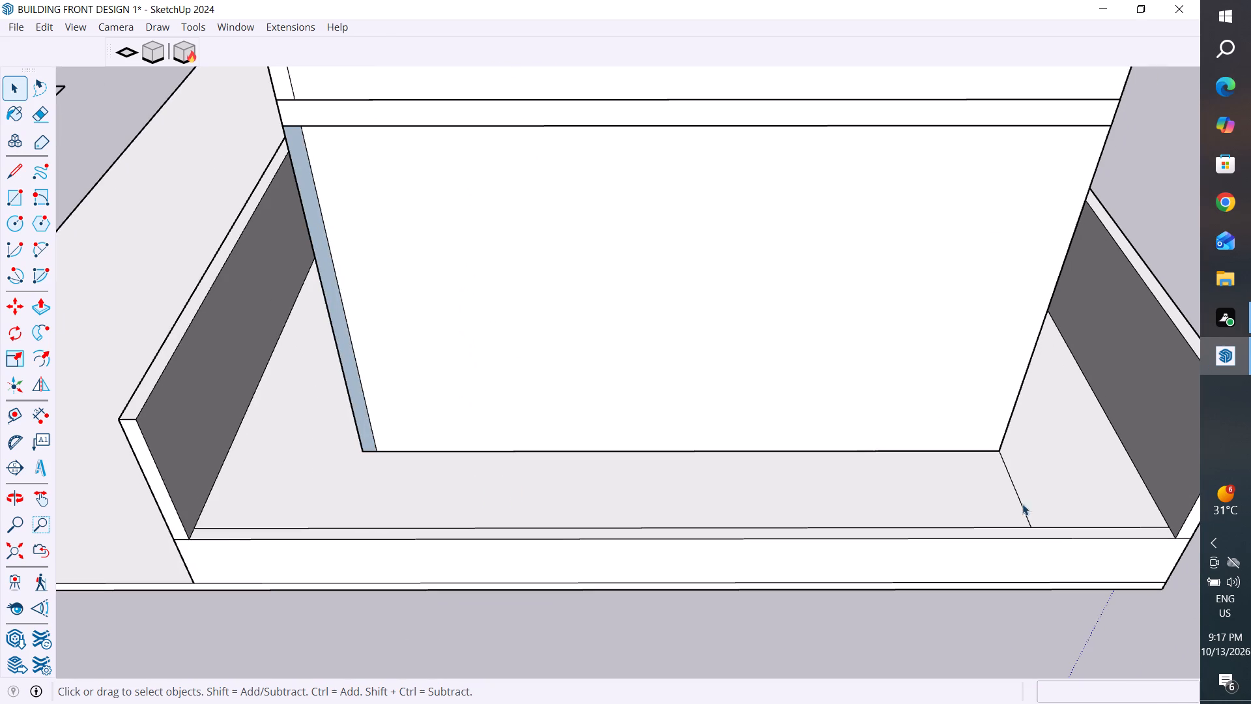
click(1023, 507)
key(Delete)
Push/Pull the rear strip on the plinth top up 42", to the top of the side boundary walls.
scroll(790, 495, down, 5)
middle_drag(1033, 619, 1070, 668)
scroll(1062, 593, up, 4)
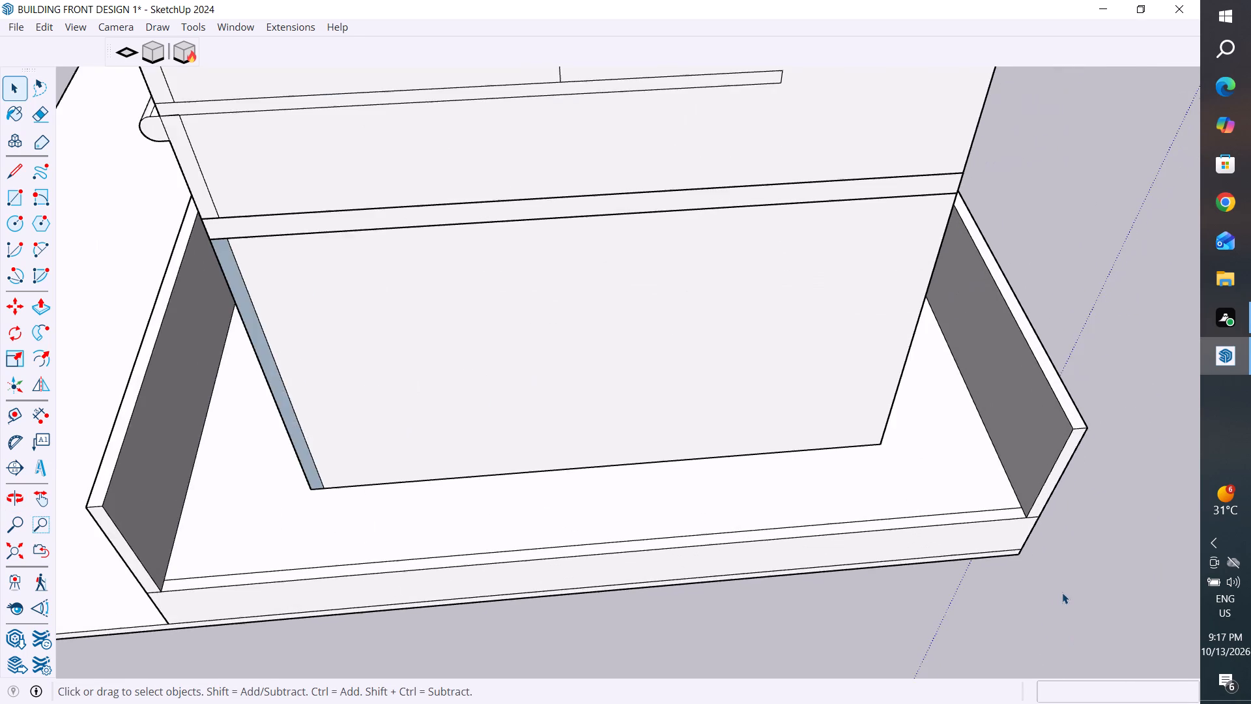
scroll(931, 550, down, 3)
click(811, 538)
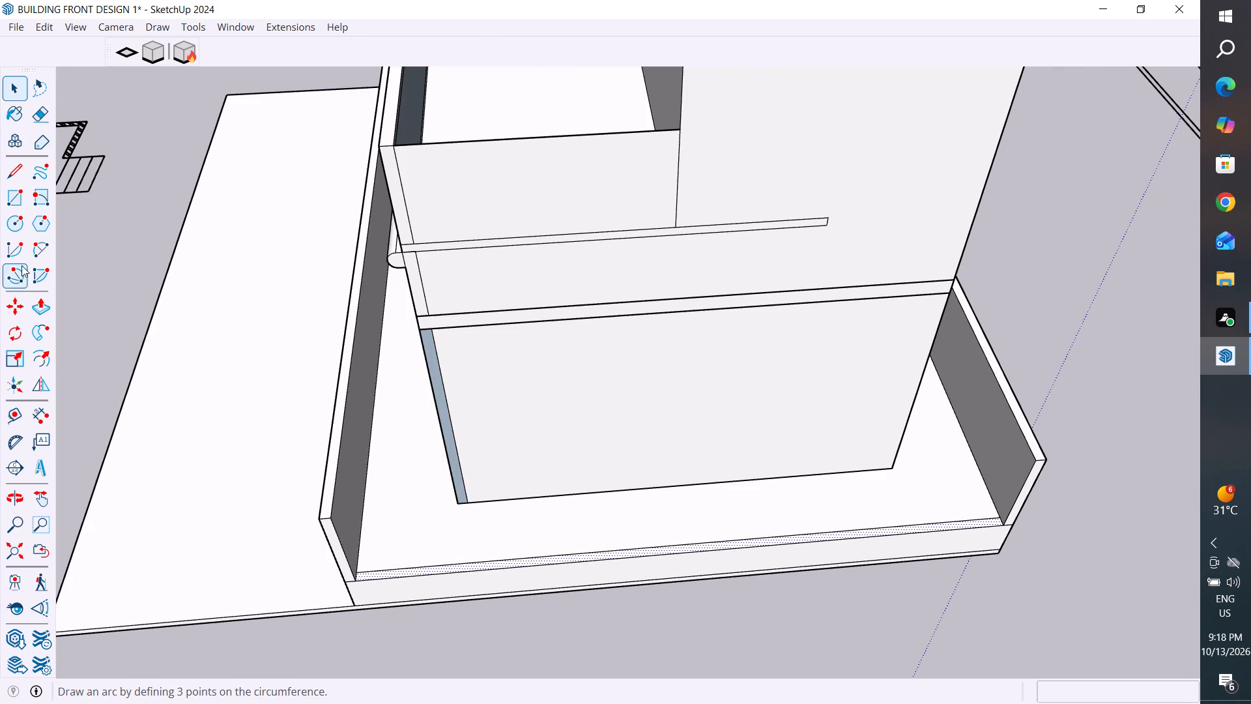
click(43, 300)
scroll(423, 574, up, 5)
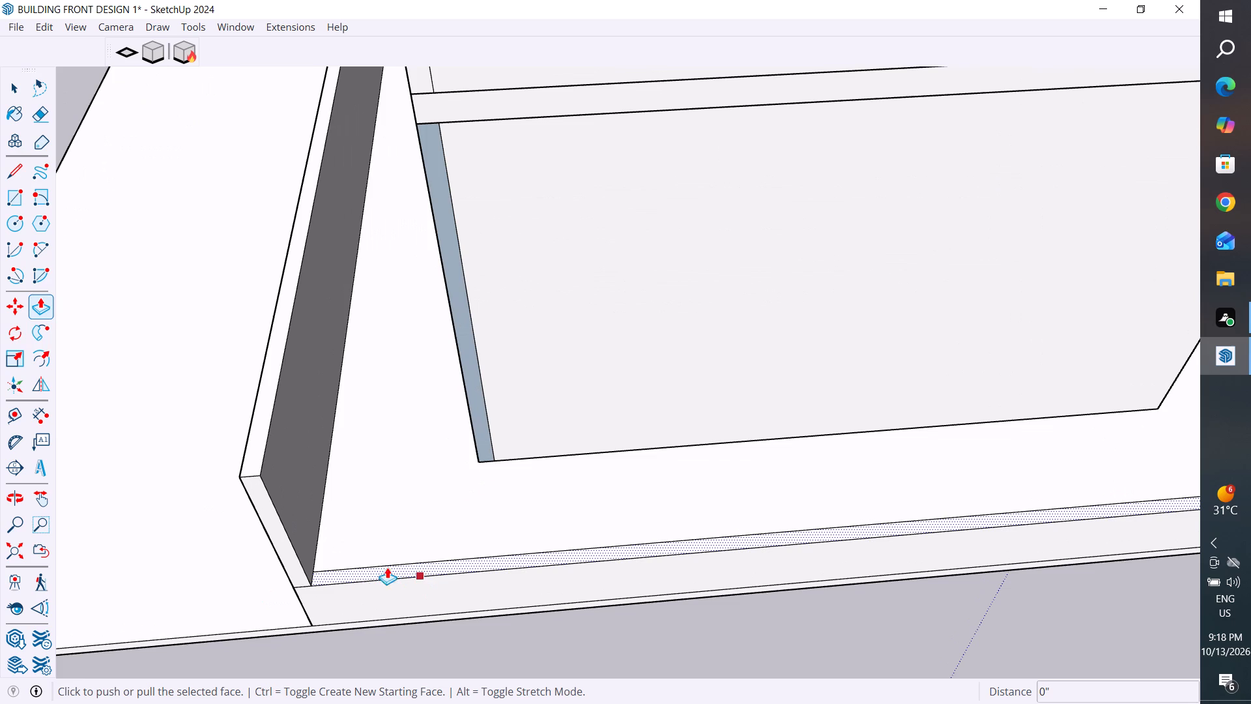
click(371, 568)
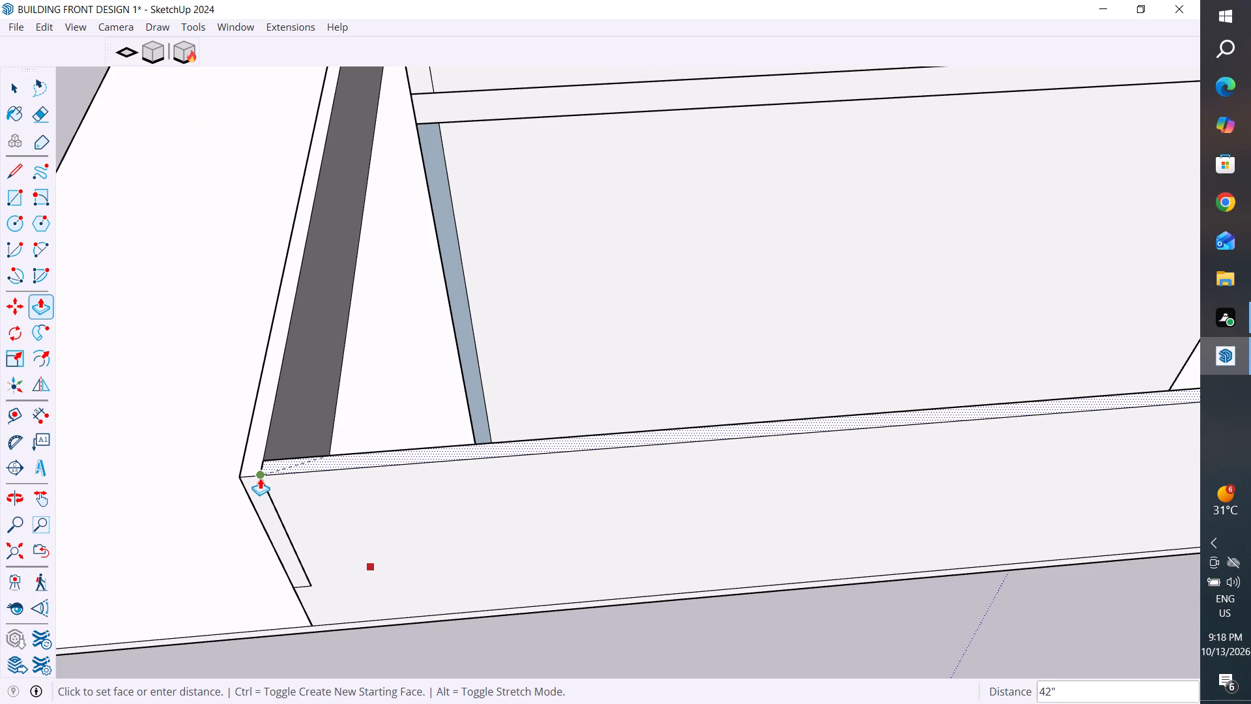
click(260, 478)
click(14, 89)
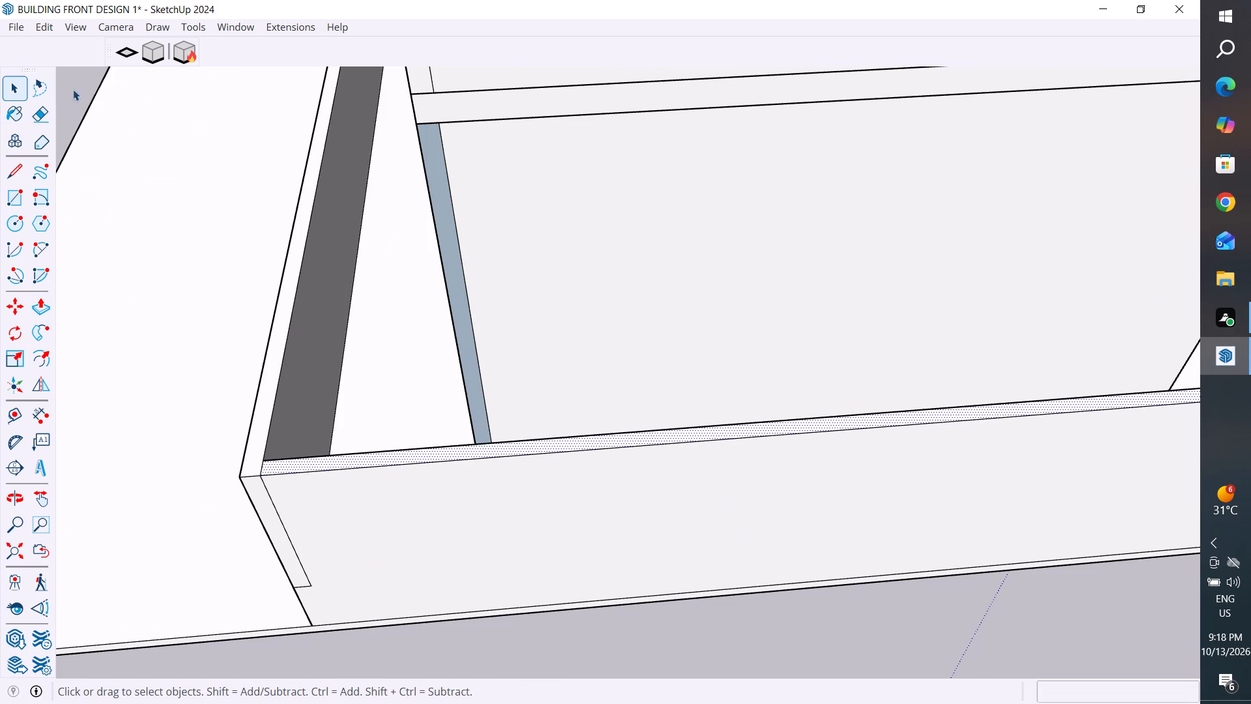
click(73, 89)
Delete the short horizontal and long vertical seams on the rear boundary wall's outer face at the terrace-side corner.
scroll(641, 360, down, 6)
scroll(489, 527, up, 9)
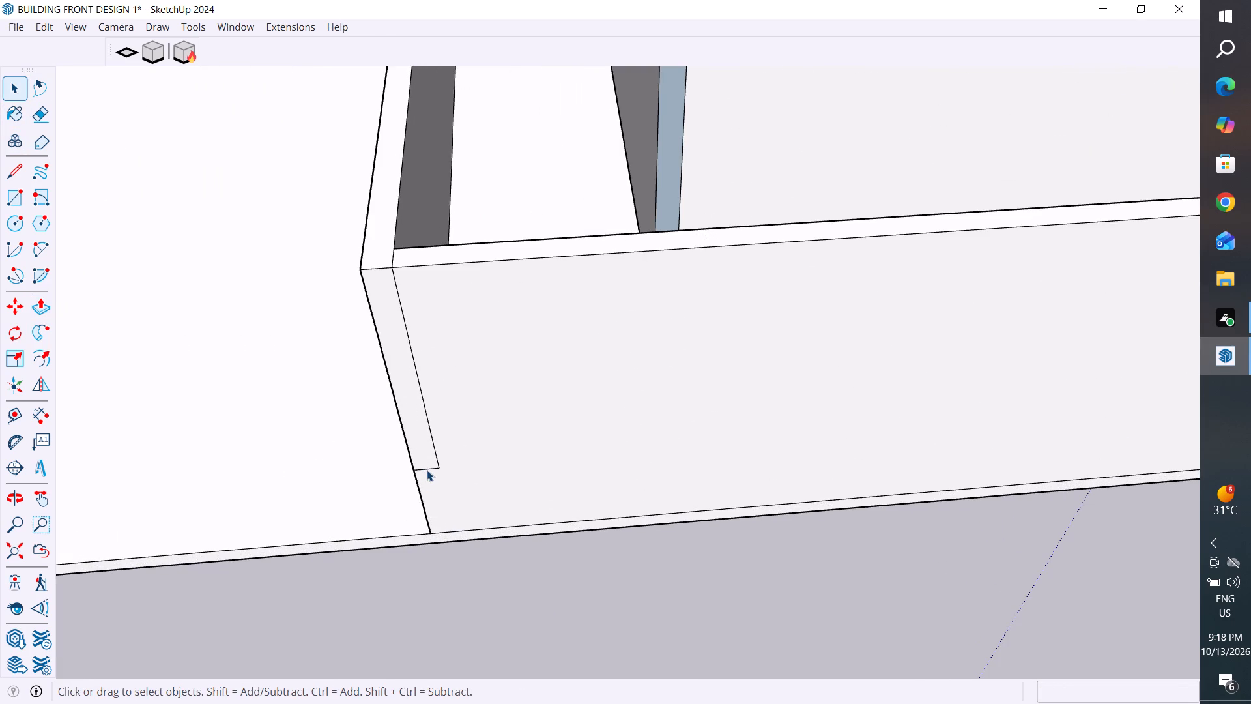
click(430, 469)
key(BackSpace)
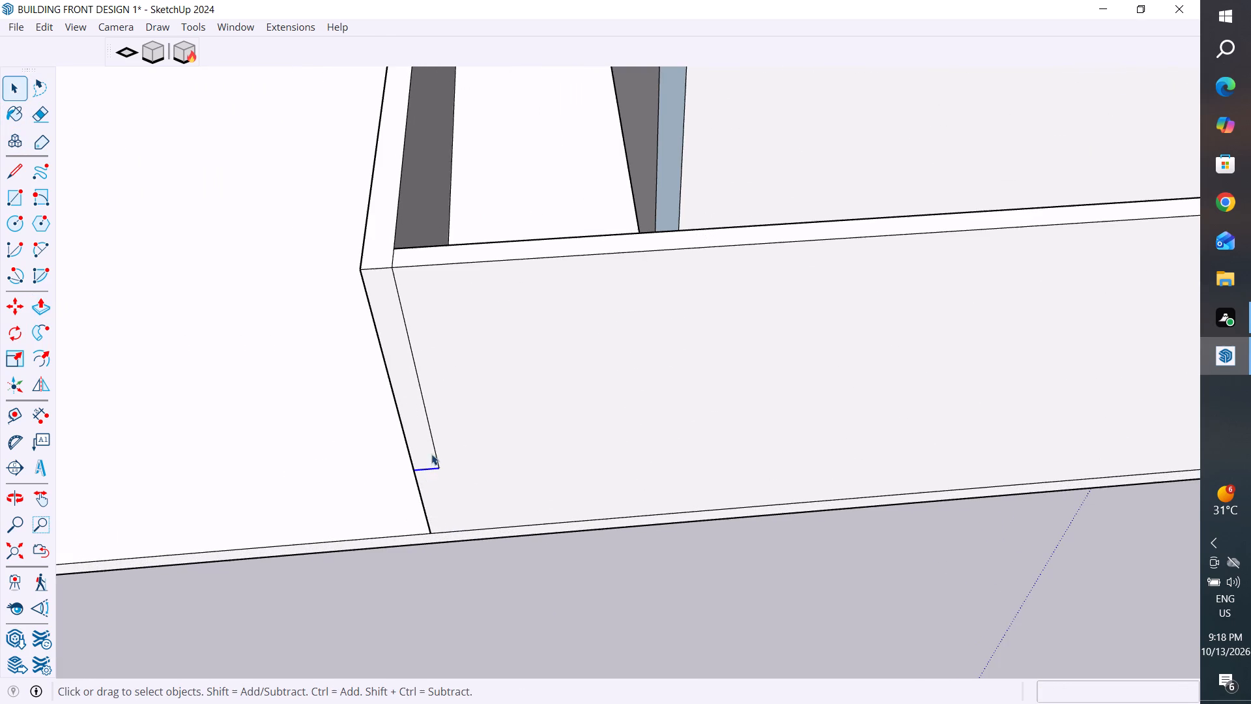
key(Delete)
click(434, 443)
key(Delete)
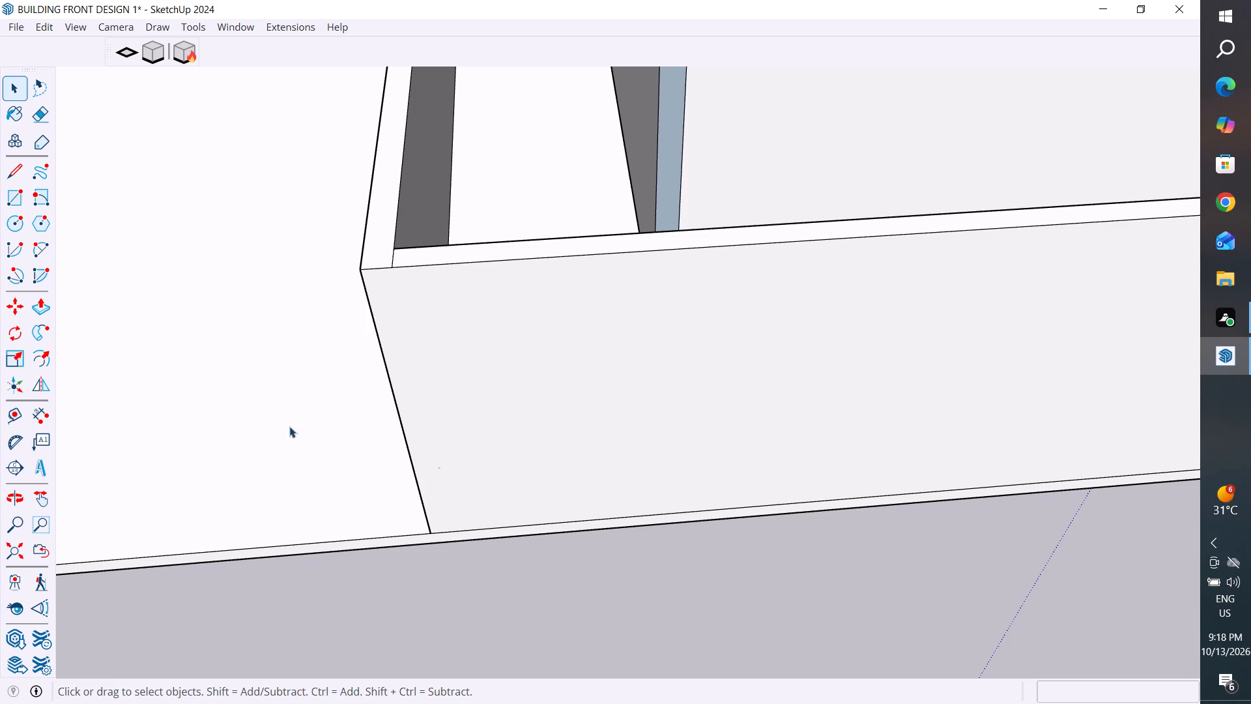
Delete the horizontal and vertical seams on the rear boundary wall's outer face at the corner opposite the terrace.
scroll(291, 426, down, 13)
scroll(853, 359, up, 4)
scroll(647, 469, up, 5)
scroll(717, 424, up, 4)
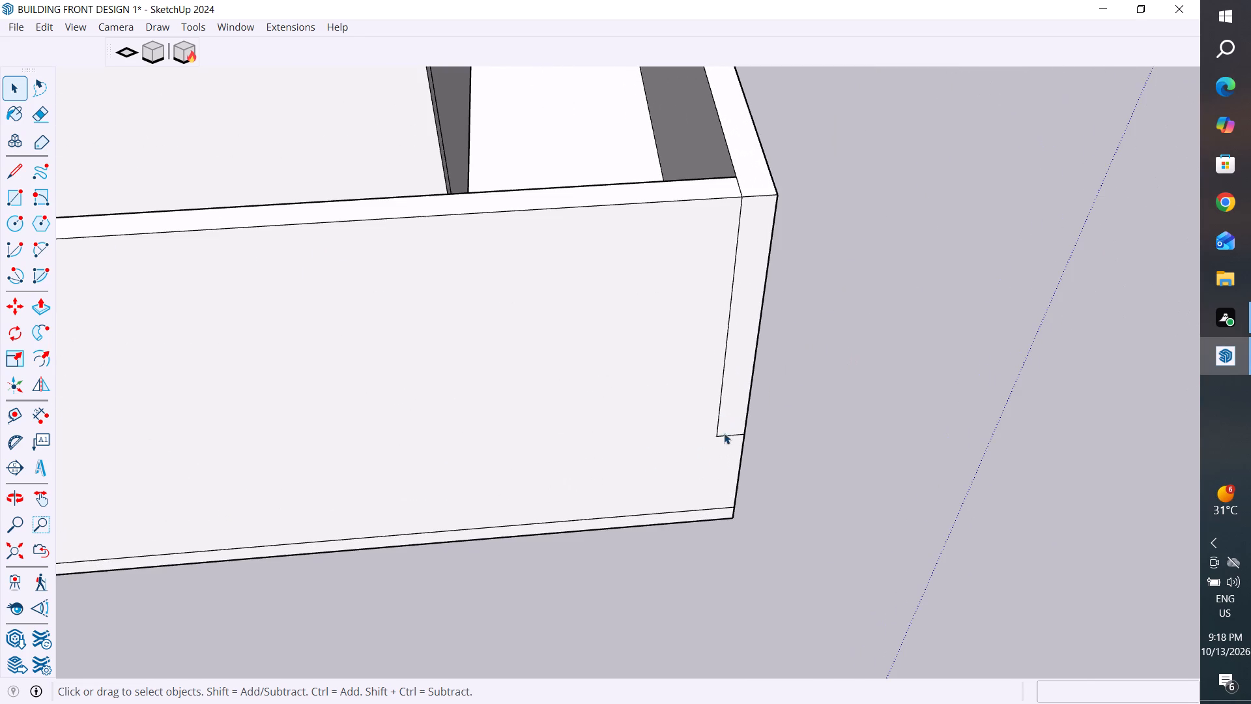
click(728, 435)
key(Delete)
click(721, 407)
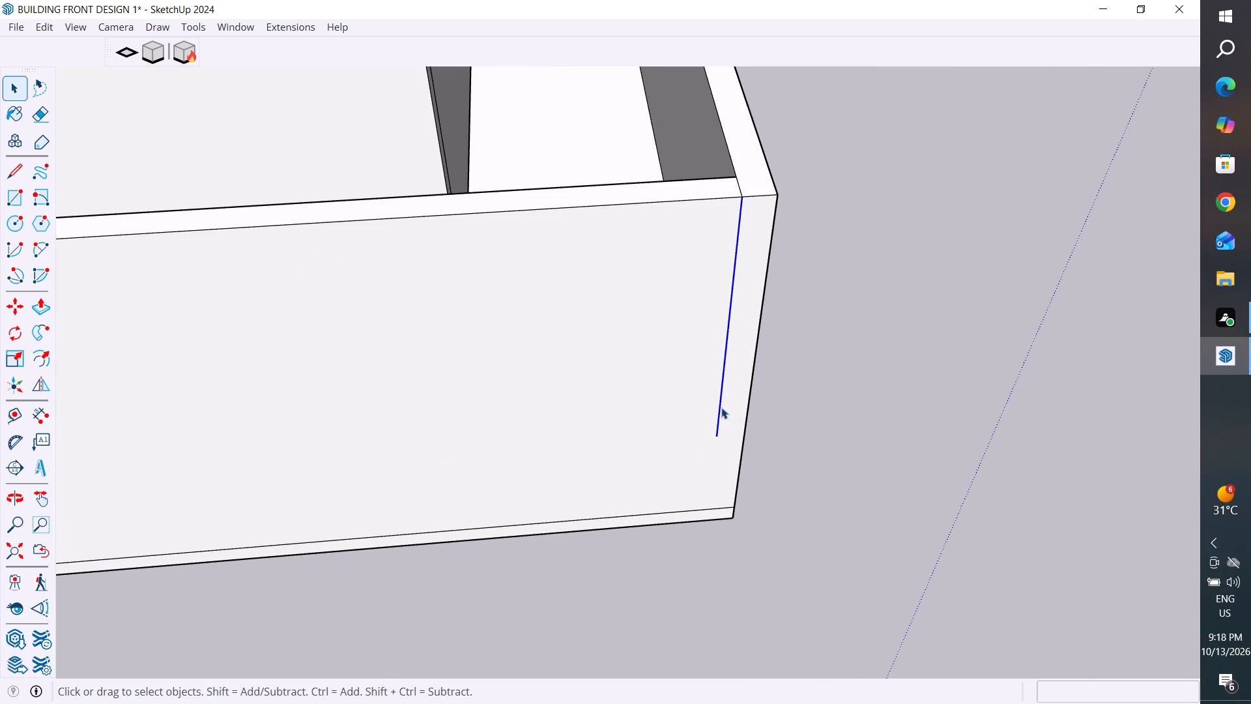
key(Delete)
Delete the seam across the boundary wall top at the rear corner opposite the terrace.
scroll(724, 428, down, 5)
middle_drag(746, 287, 725, 494)
scroll(718, 448, up, 3)
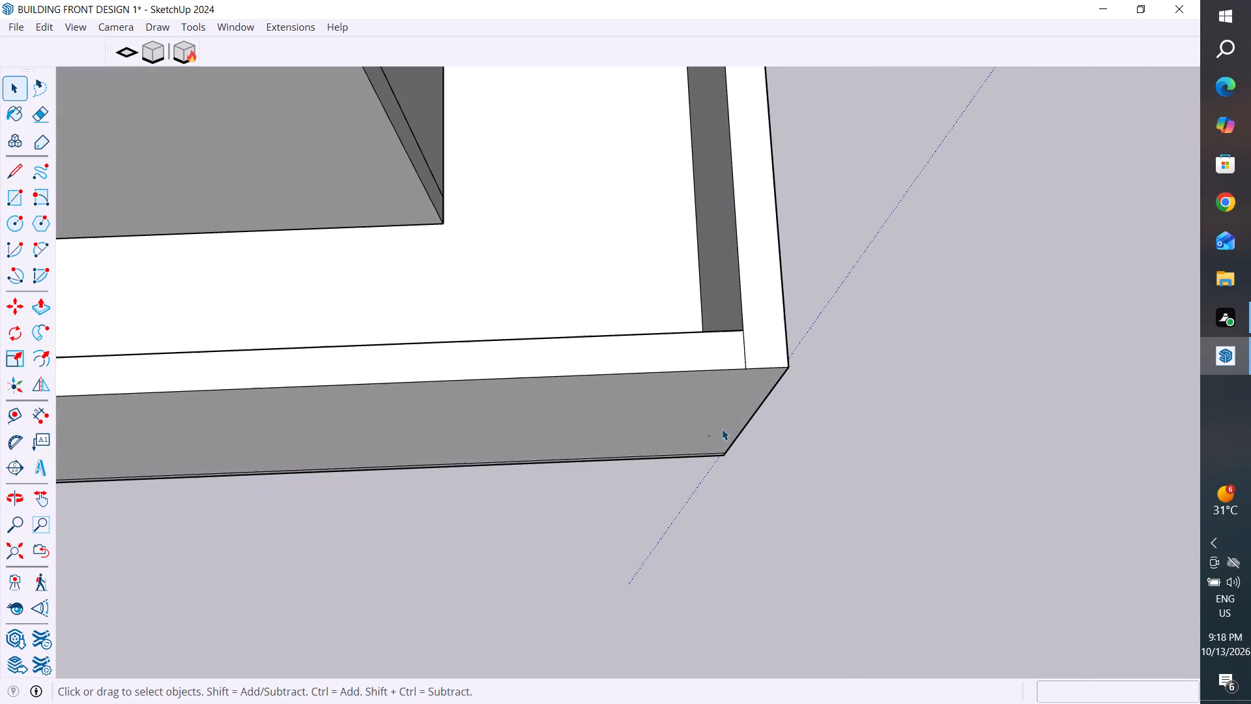
scroll(722, 429, up, 3)
middle_drag(884, 384, 972, 580)
scroll(755, 584, up, 5)
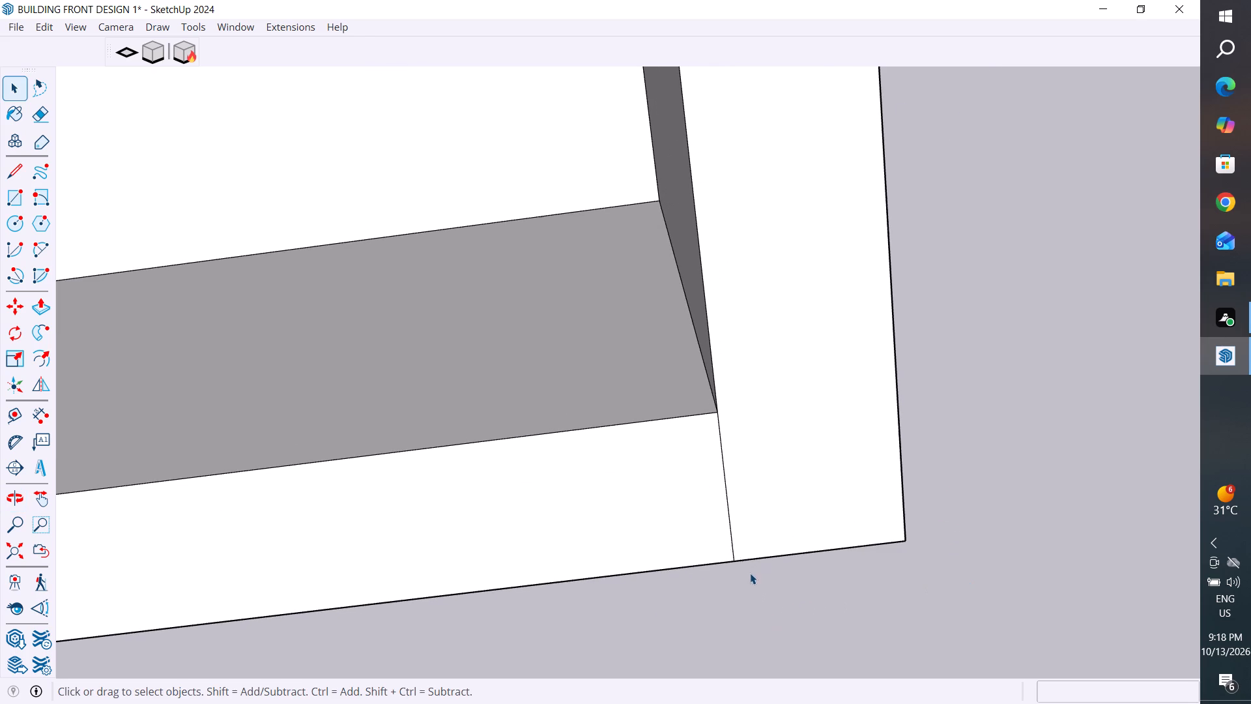
click(729, 534)
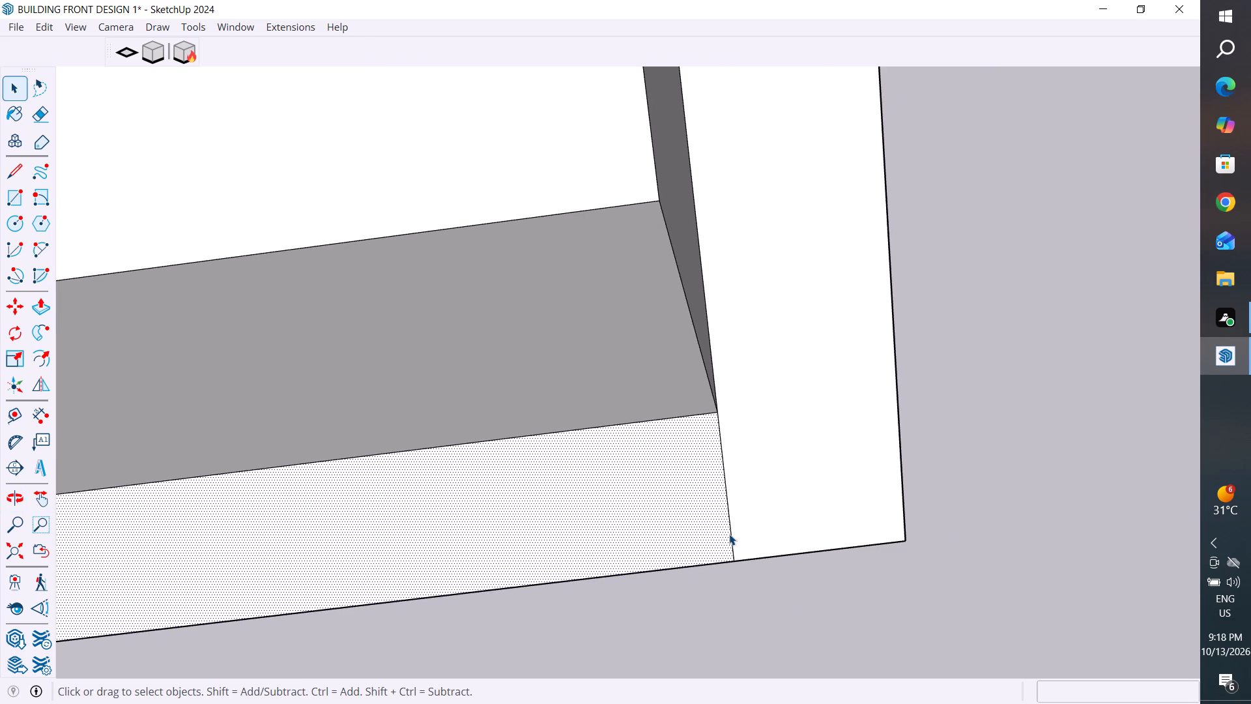
click(730, 533)
key(Delete)
Delete the seam across the boundary wall top at the terrace-side rear corner.
scroll(1070, 441, down, 15)
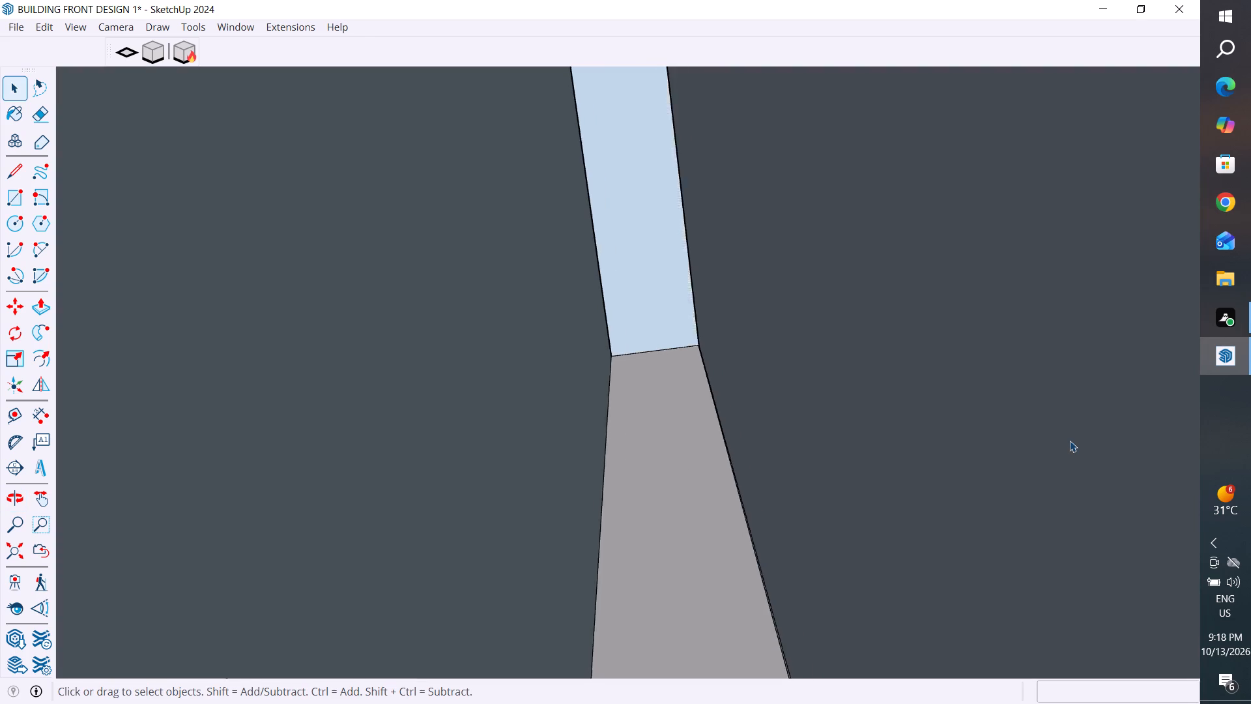
scroll(668, 458, down, 6)
scroll(593, 470, down, 8)
middle_drag(795, 422, 741, 277)
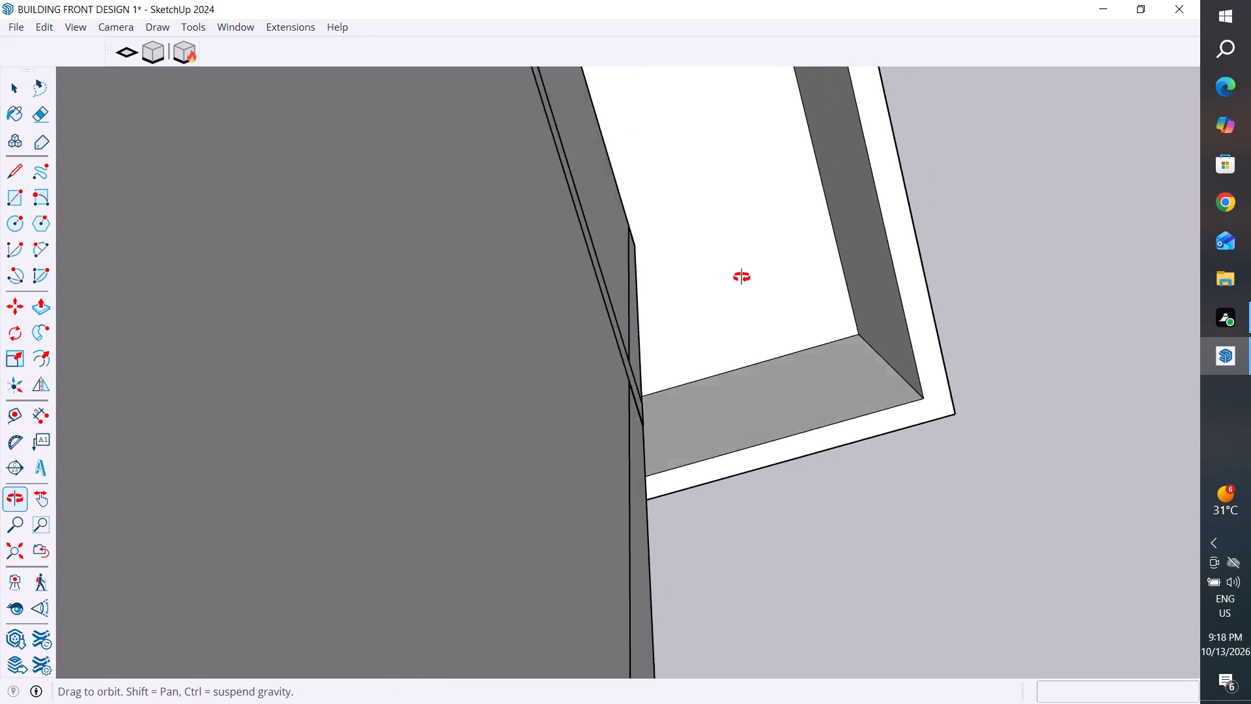
middle_drag(741, 277, 766, 183)
scroll(1051, 265, down, 5)
scroll(923, 222, down, 5)
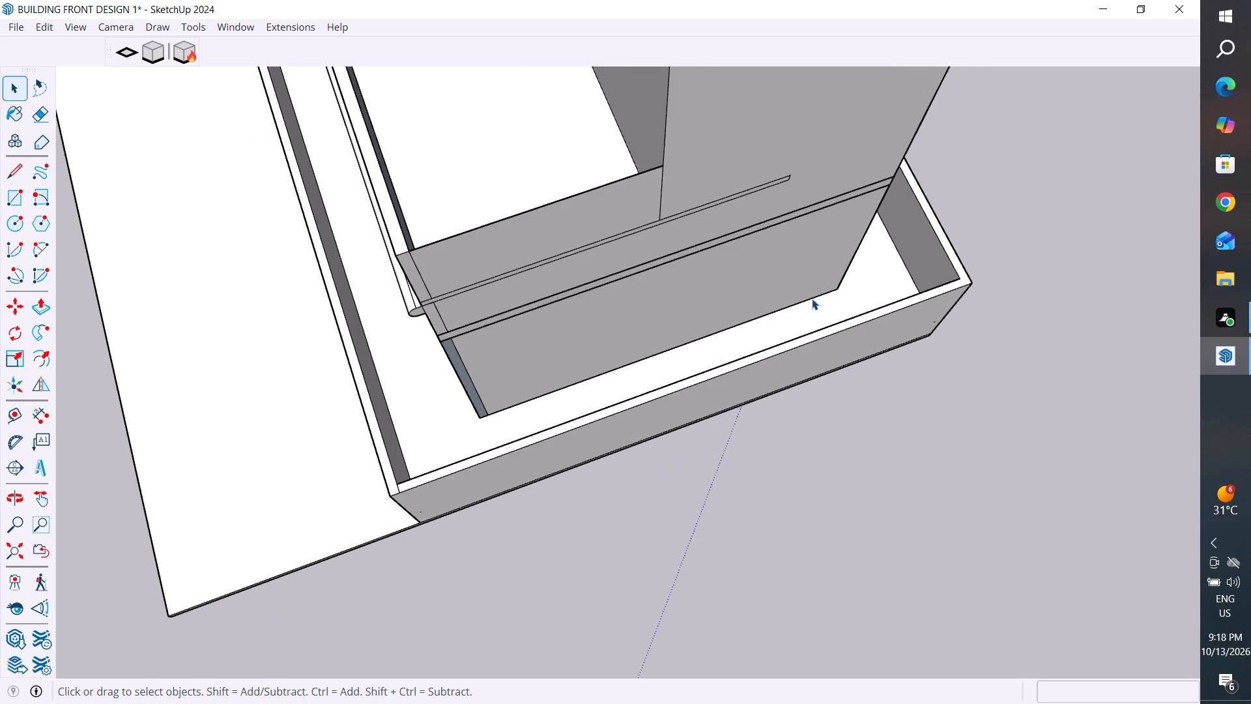
scroll(477, 398, up, 4)
scroll(394, 538, up, 9)
click(376, 499)
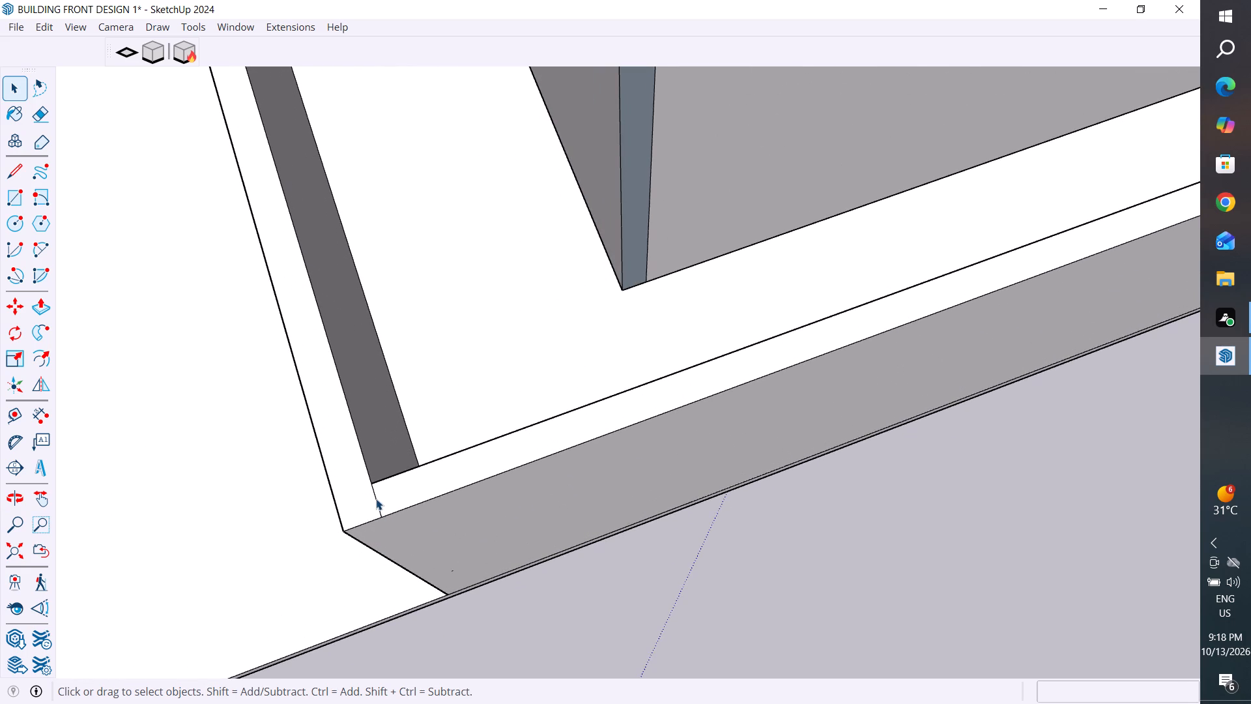
key(Delete)
Draw a 3" line across the narrow band on the building's rear wall, continuing the vertical edge where the terrace parapet ends.
scroll(469, 484, down, 12)
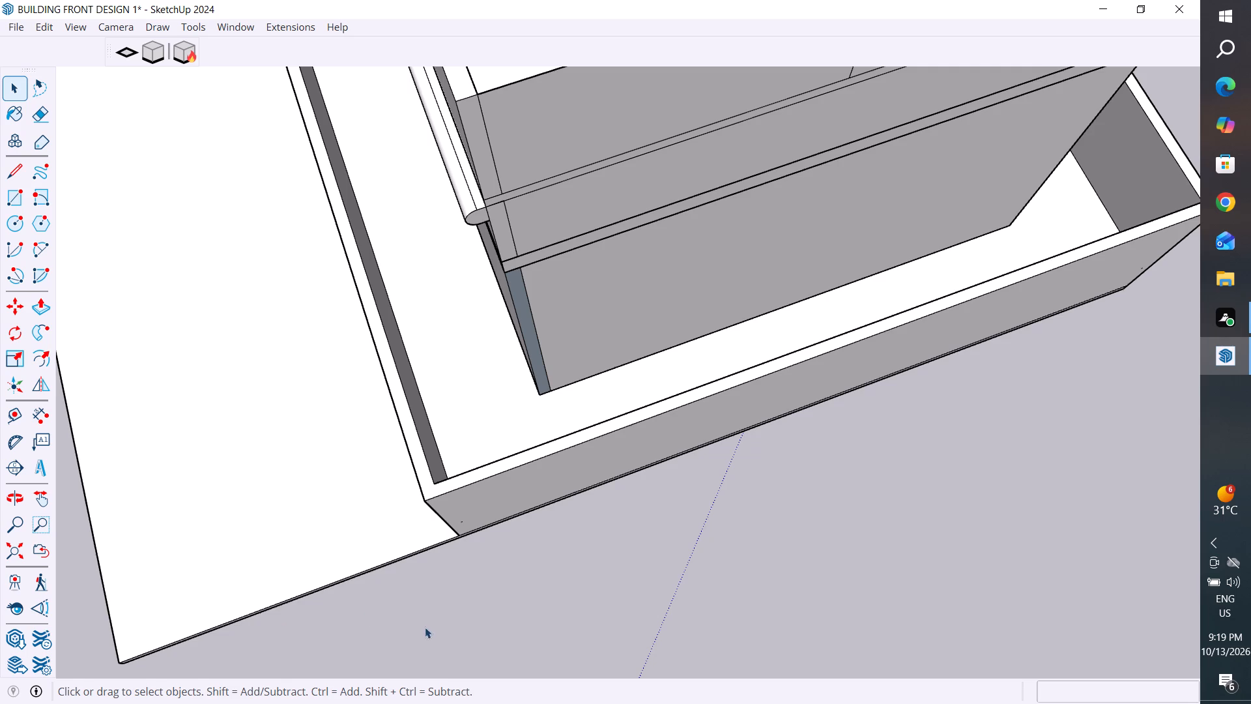
scroll(640, 436, down, 6)
middle_drag(898, 448, 728, 209)
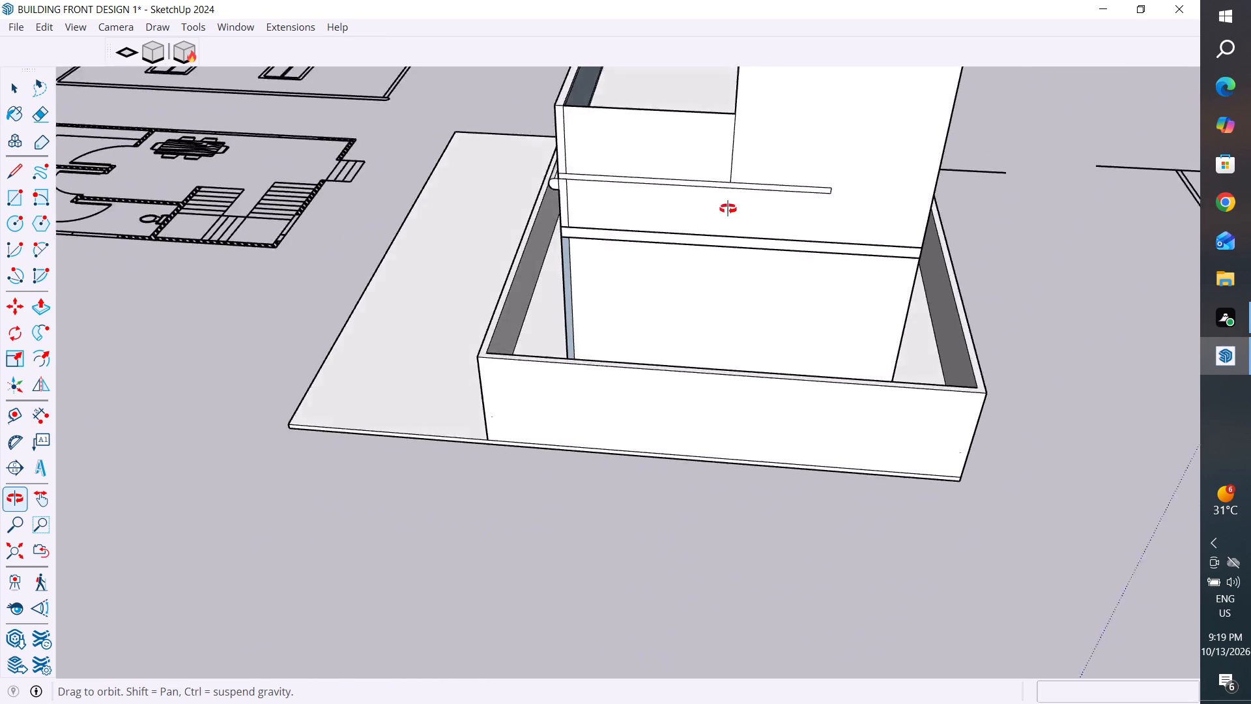
middle_drag(728, 209, 919, 188)
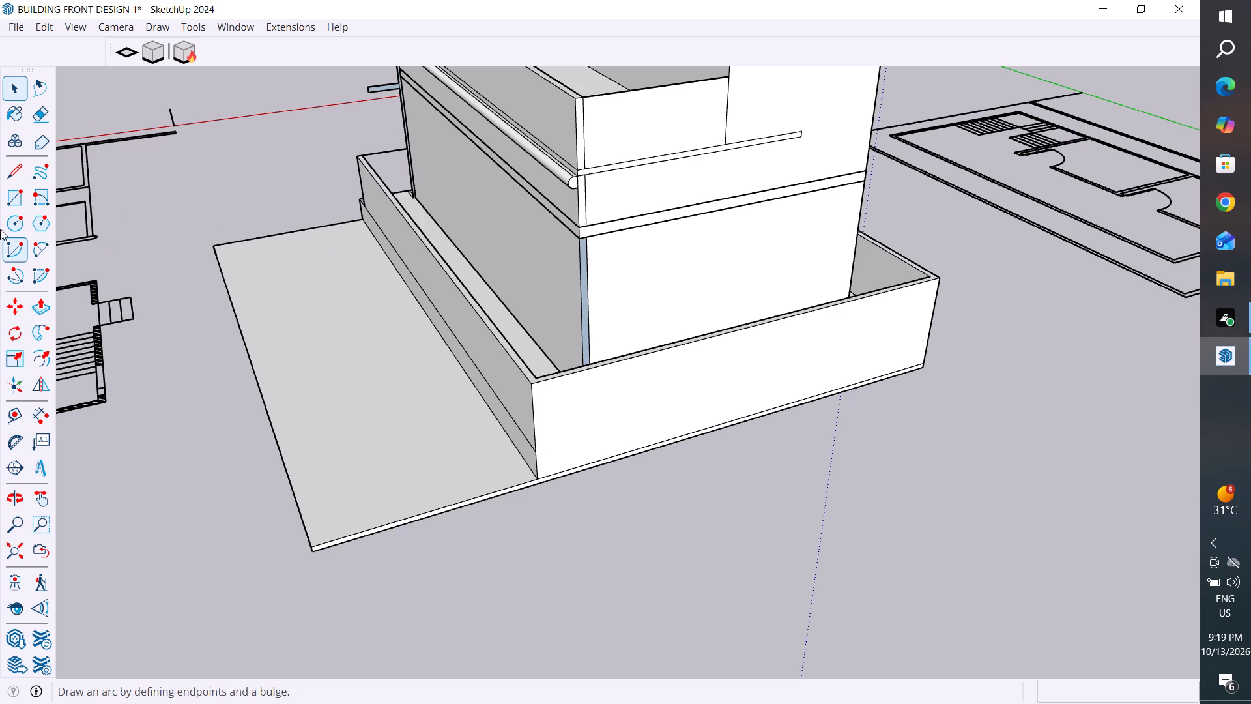
click(15, 175)
scroll(945, 357, up, 2)
scroll(664, 325, down, 3)
scroll(651, 163, up, 1)
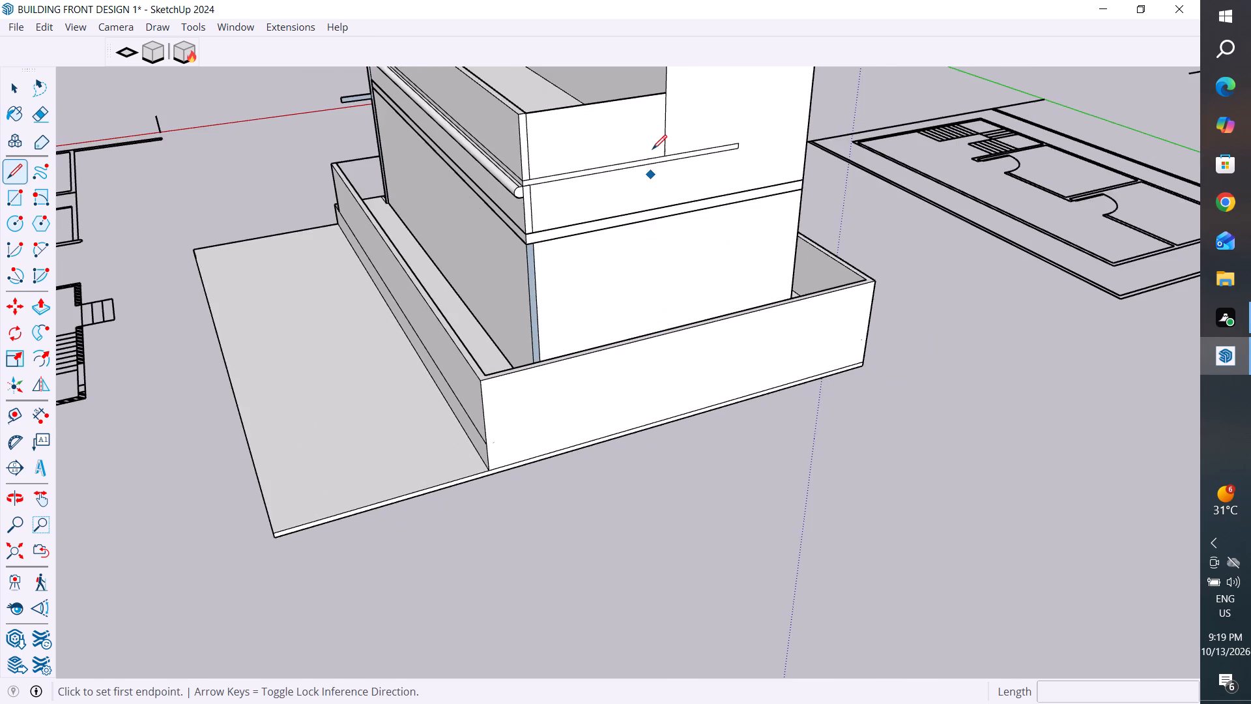
scroll(652, 149, up, 8)
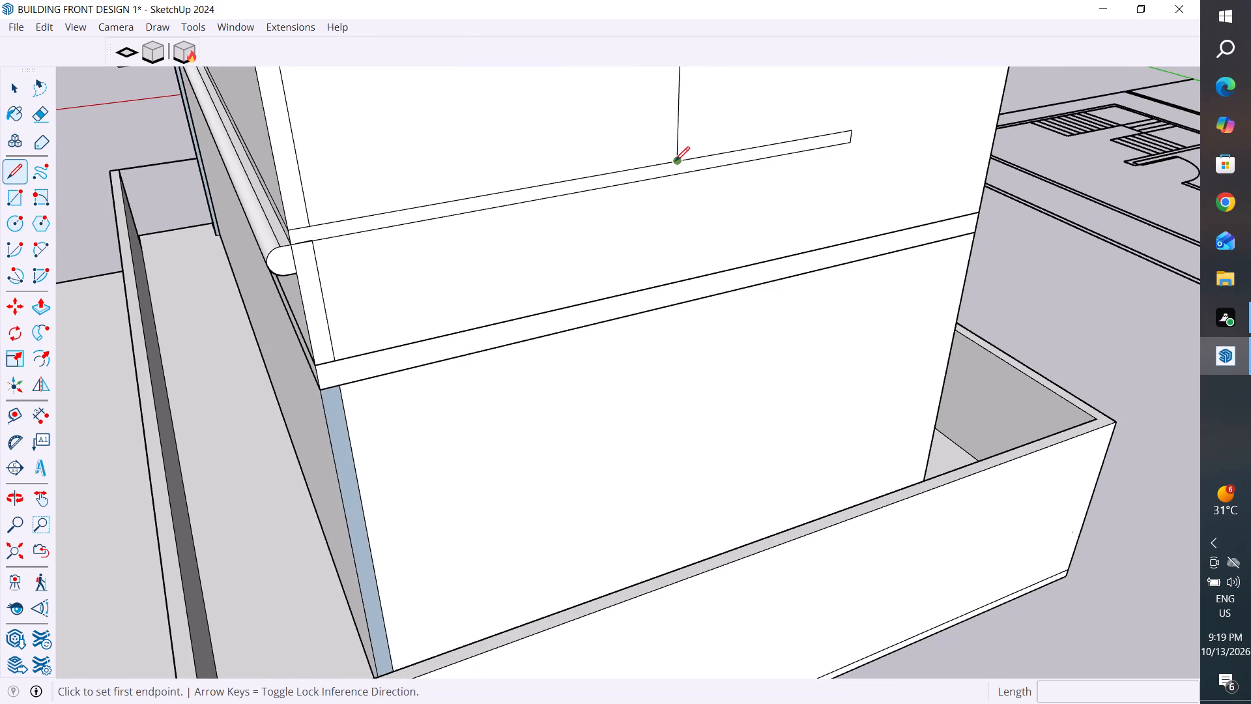
click(675, 161)
click(676, 178)
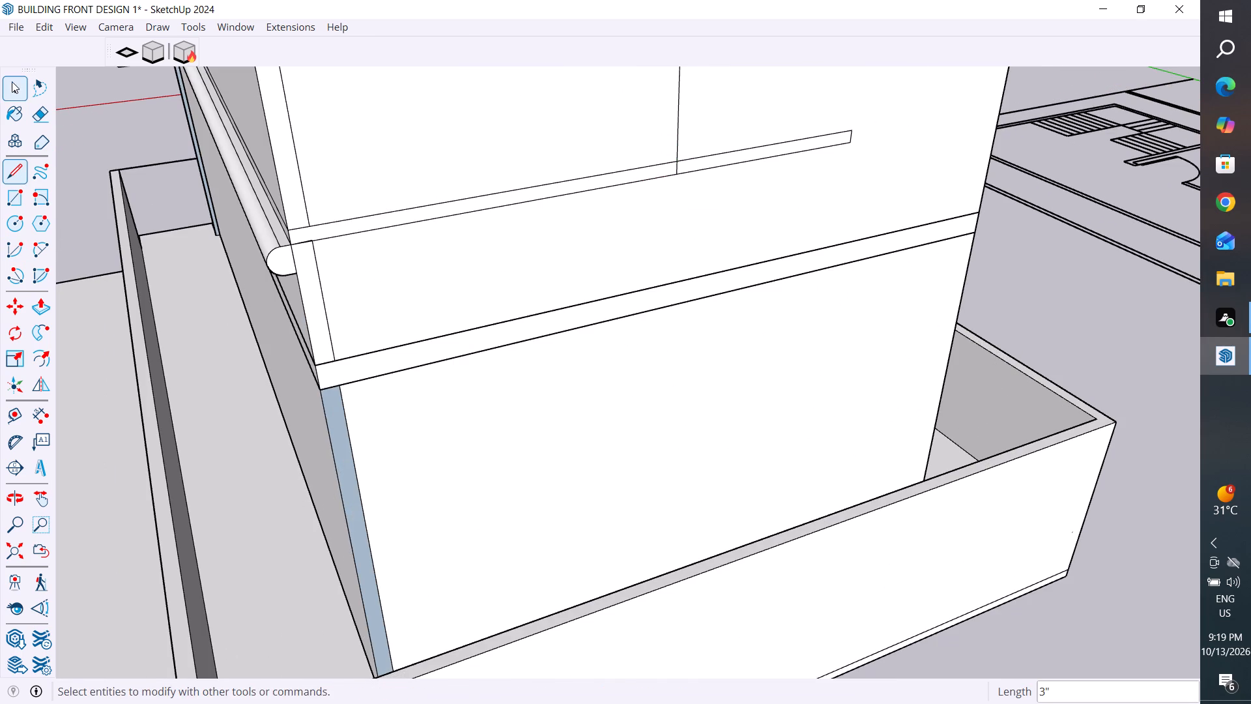
Delete the lower, end and upper edges of the narrow rear-wall band that extend beyond the terrace parapet.
click(12, 81)
scroll(895, 161, up, 5)
click(749, 151)
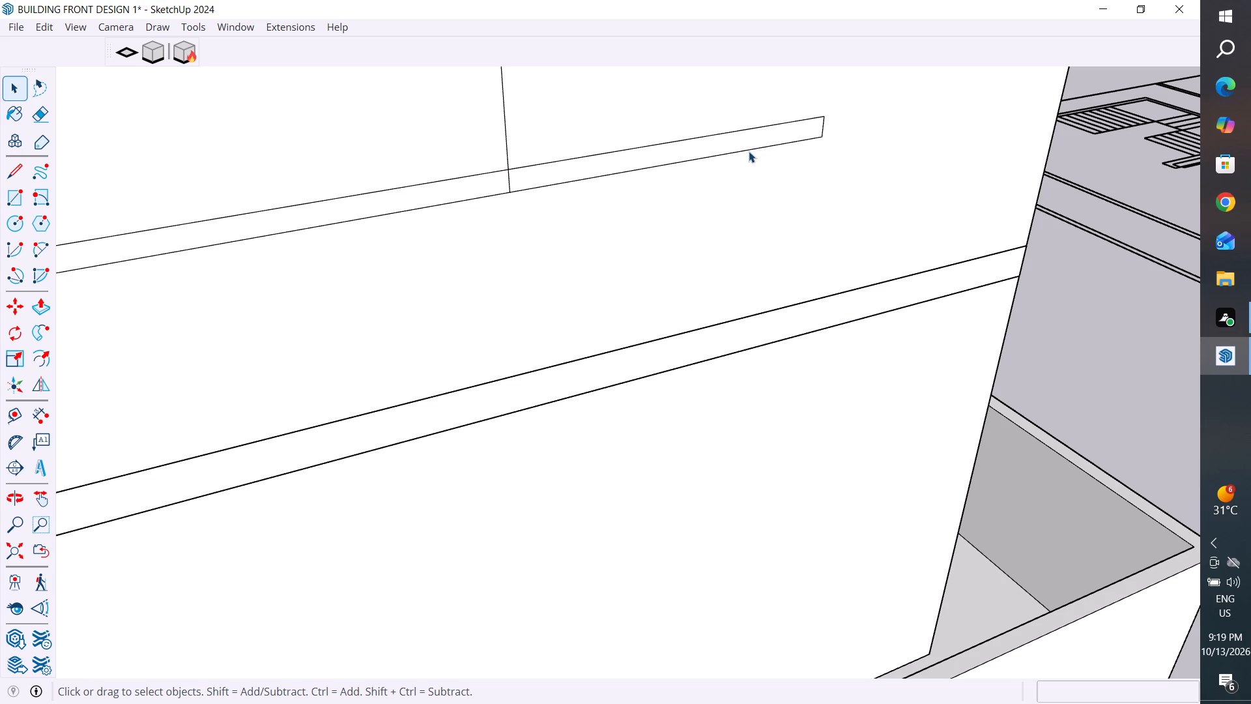
key(Delete)
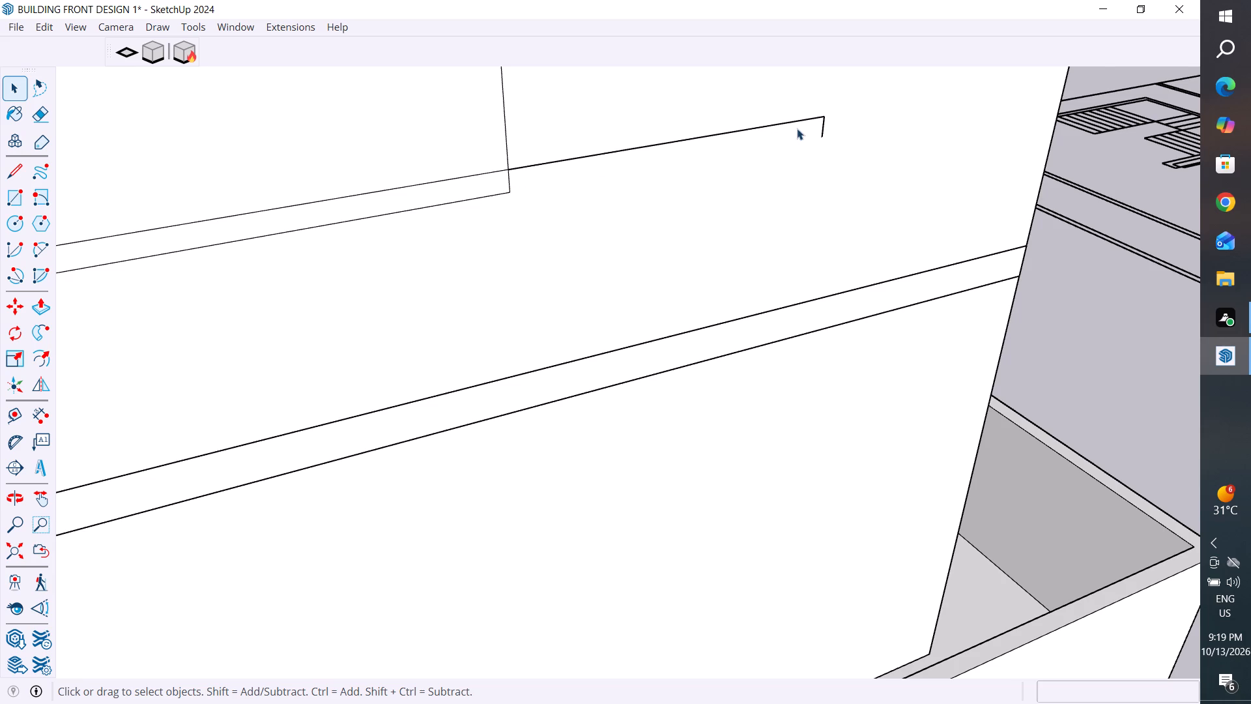
scroll(797, 125, up, 3)
click(831, 130)
key(Delete)
click(829, 114)
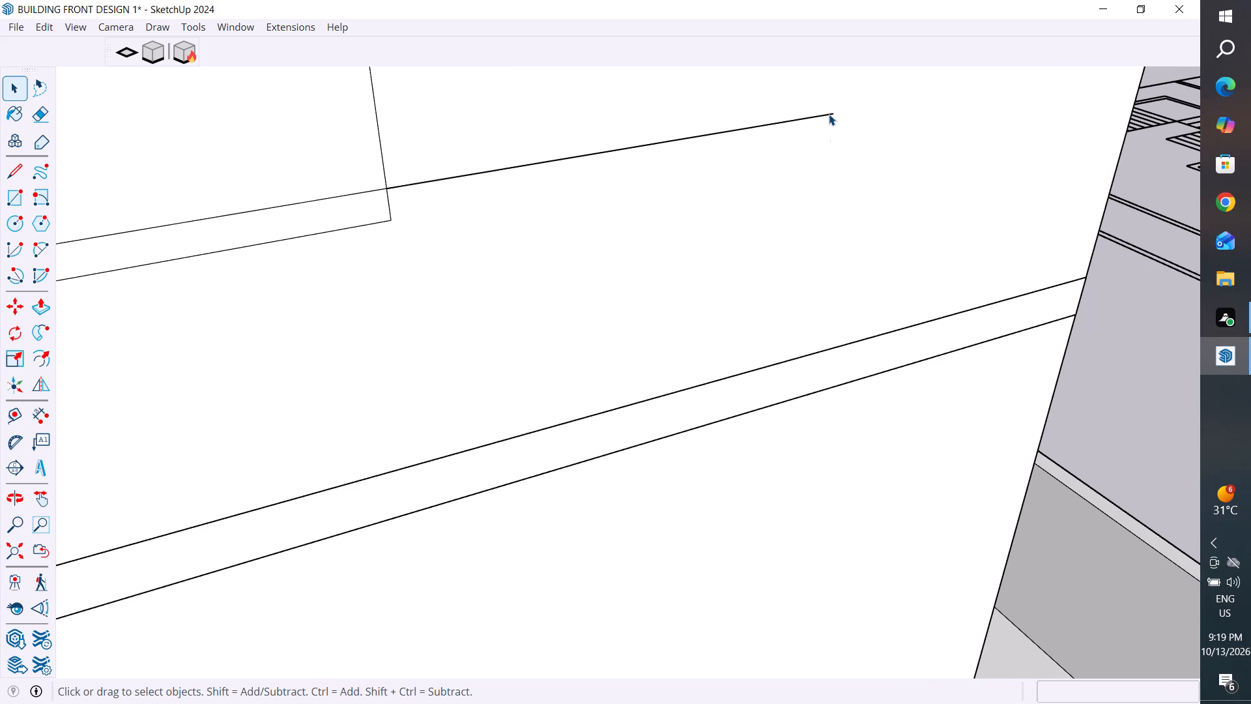
key(Delete)
scroll(820, 143, down, 4)
scroll(587, 153, up, 3)
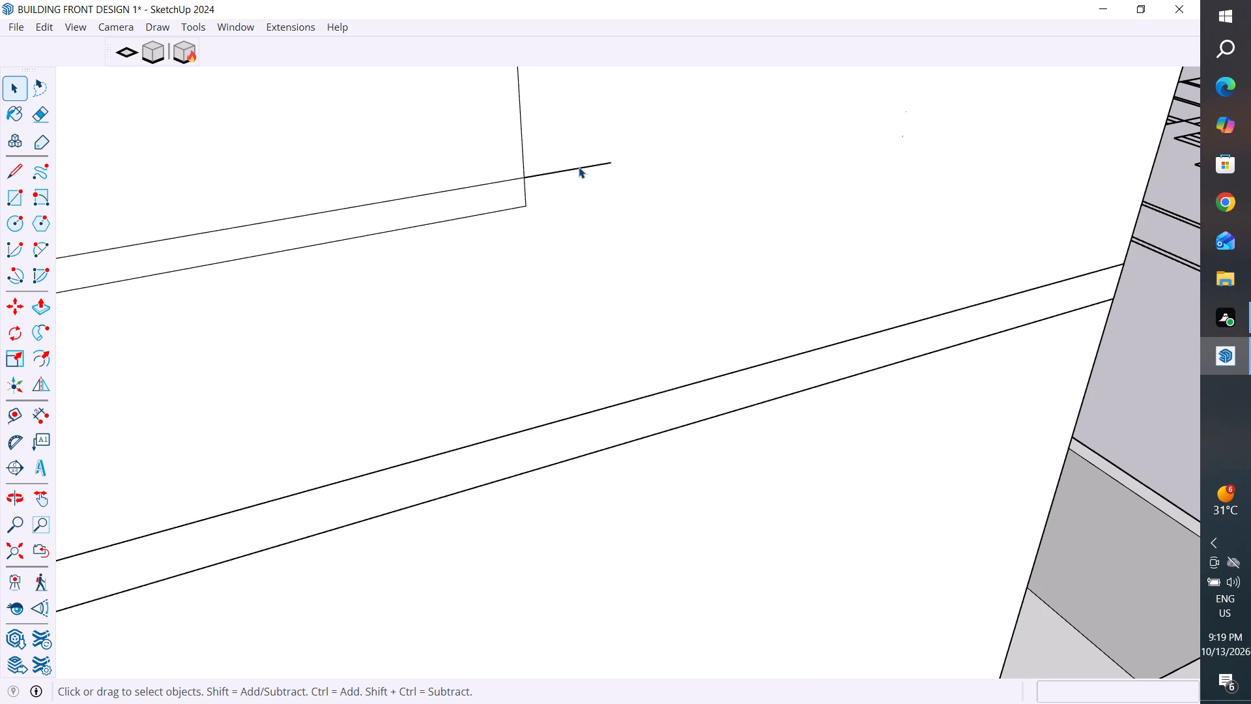
click(582, 168)
key(Delete)
scroll(730, 239, down, 20)
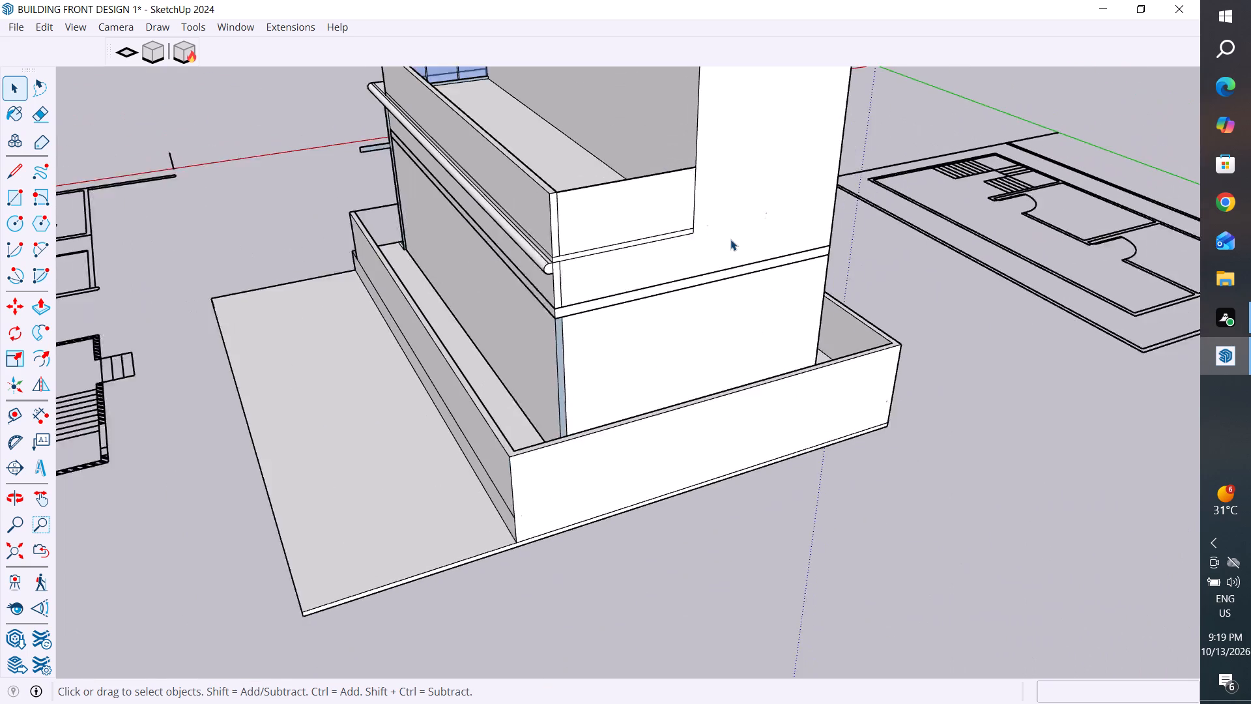
Examine the rear band's lower edge and the whole building from the rear, terrace side, front and above.
scroll(600, 248, up, 4)
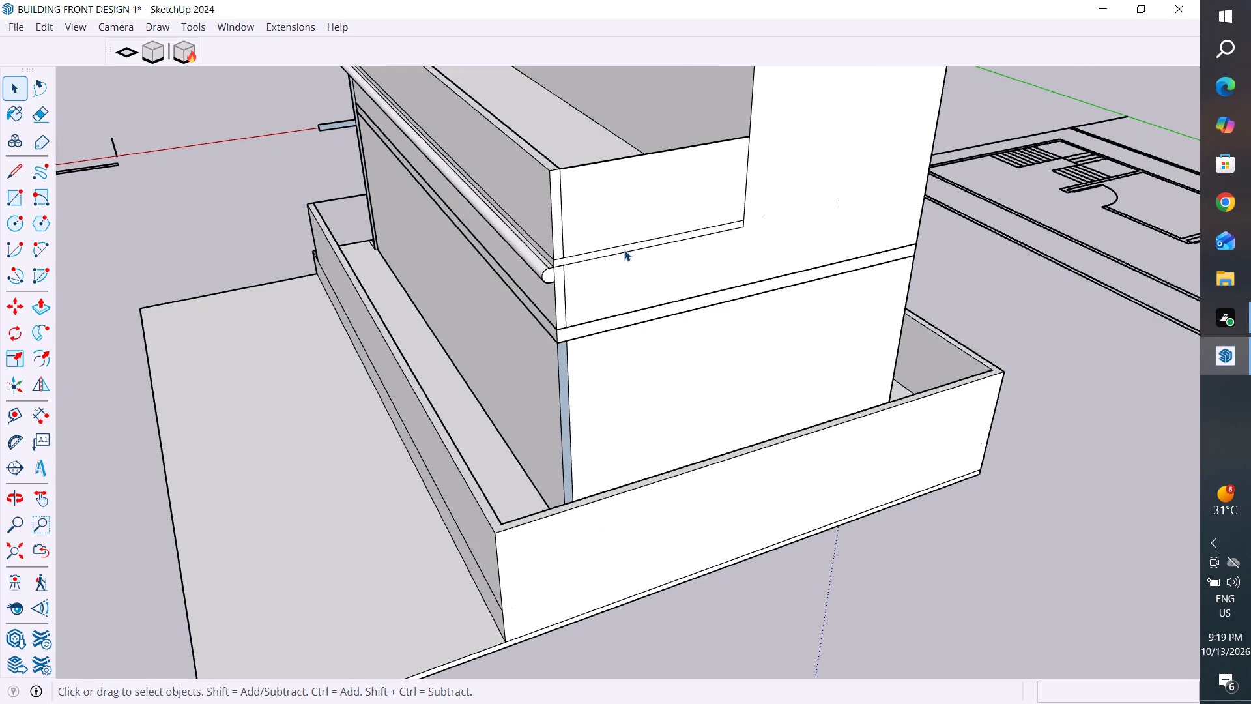
click(636, 250)
scroll(842, 261, down, 6)
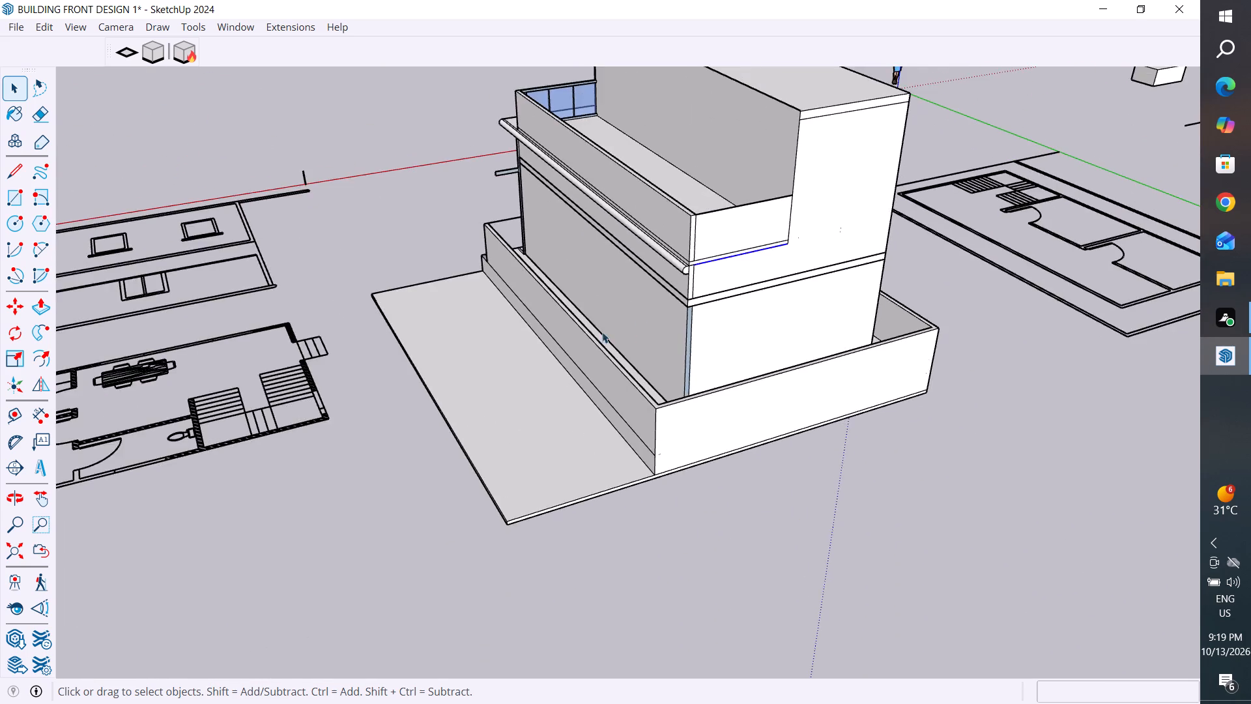
middle_drag(613, 340, 981, 285)
middle_drag(622, 293, 988, 284)
middle_drag(530, 321, 654, 291)
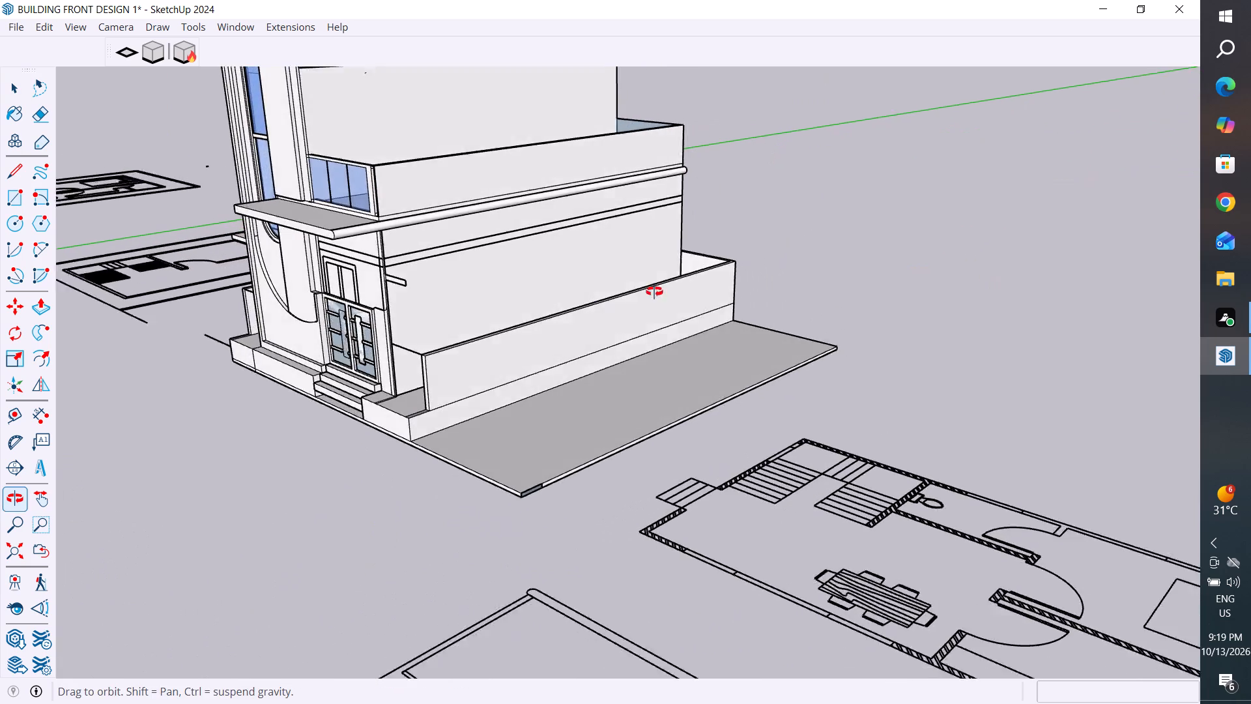
middle_drag(654, 291, 874, 287)
scroll(876, 272, down, 5)
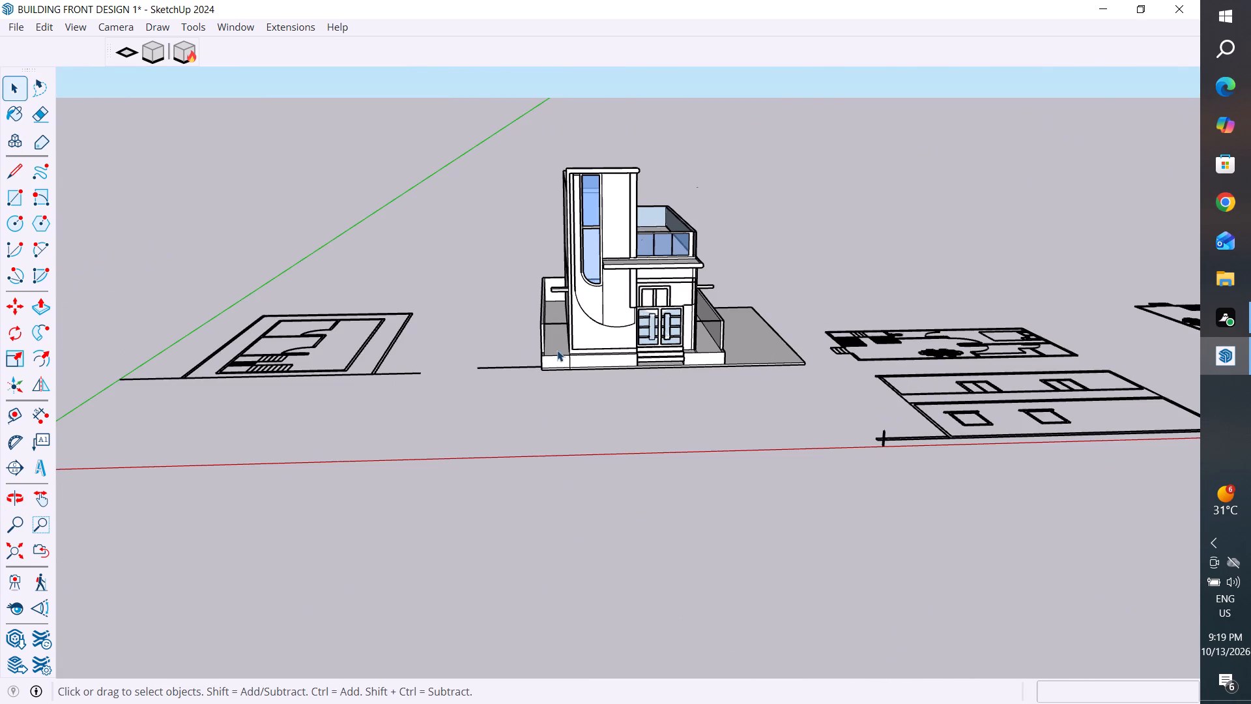
scroll(543, 274, up, 8)
scroll(581, 388, down, 6)
scroll(678, 192, up, 3)
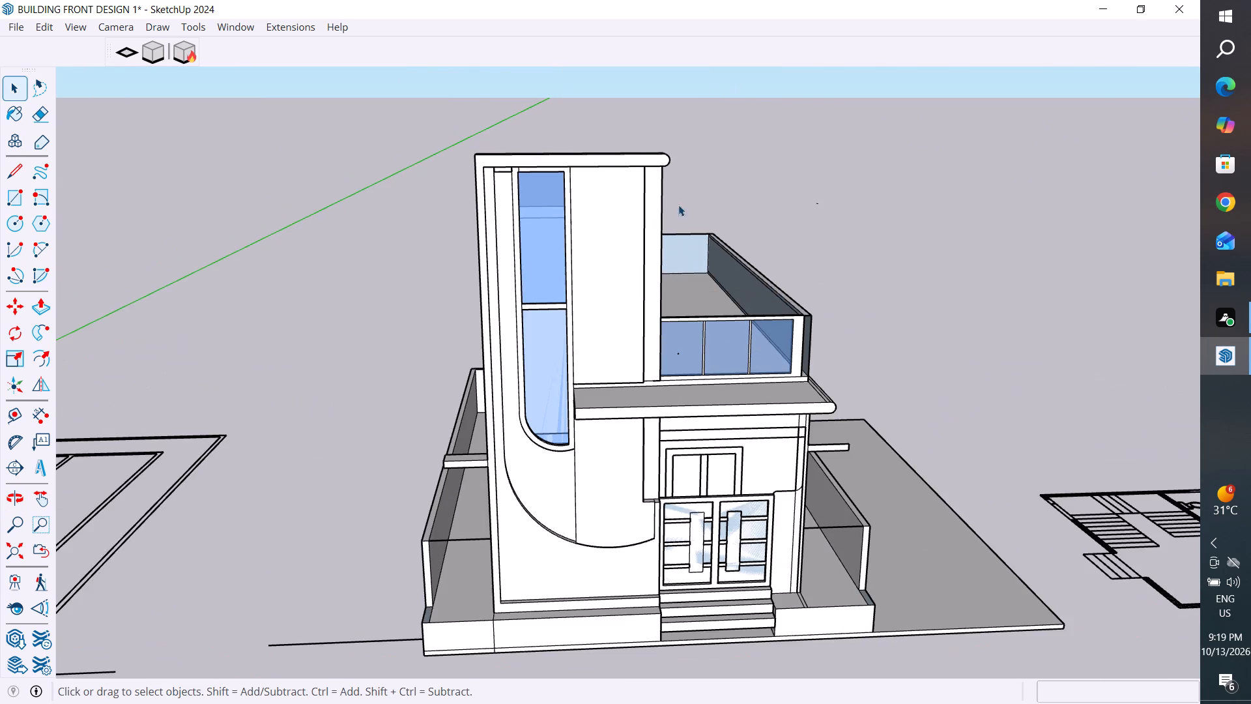
scroll(693, 367, down, 2)
middle_drag(724, 462, 659, 574)
scroll(716, 470, up, 2)
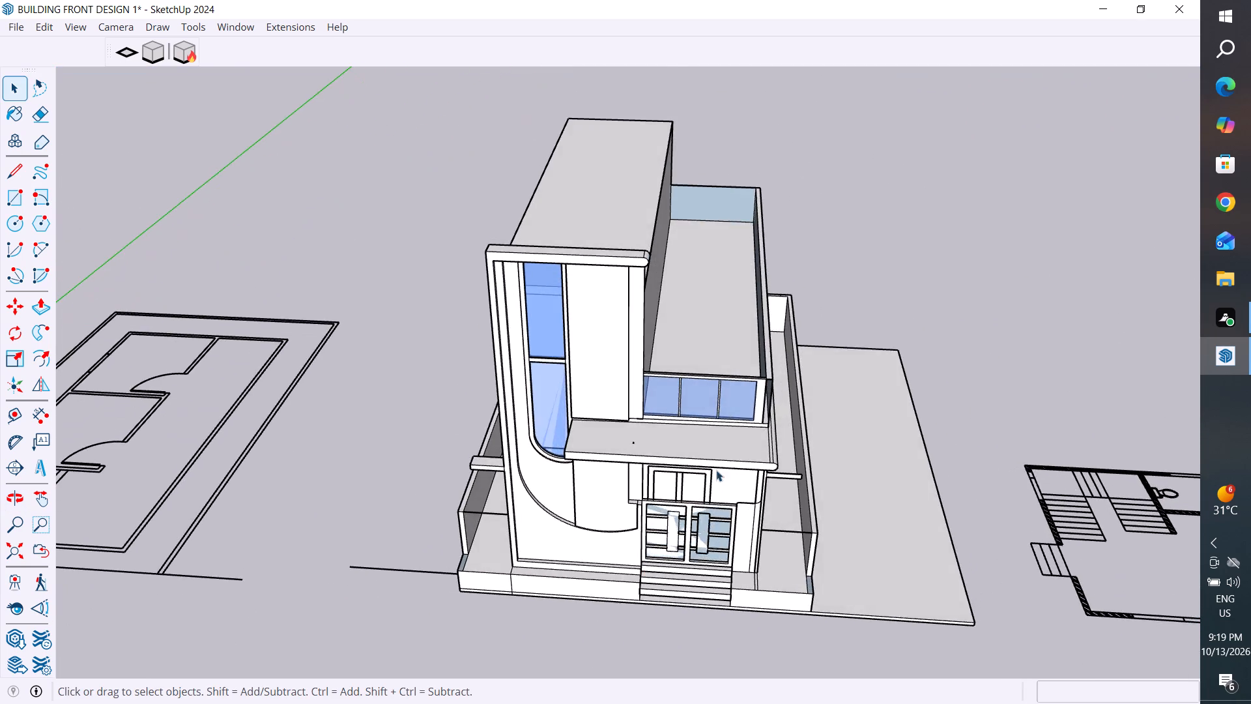
scroll(716, 470, up, 3)
middle_drag(736, 493, 416, 345)
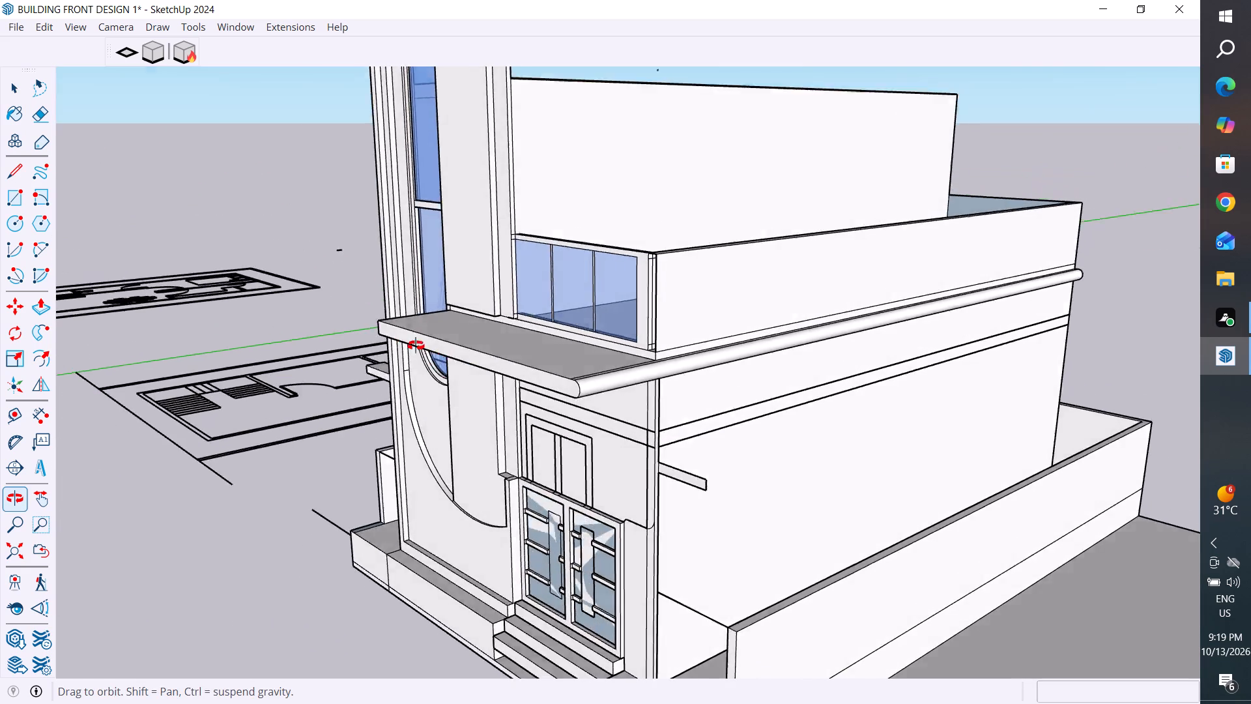
Draw a 42" by 36" rectangle closing the front gap between the tower-side boundary wall and the building.
middle_drag(416, 345, 492, 363)
click(657, 467)
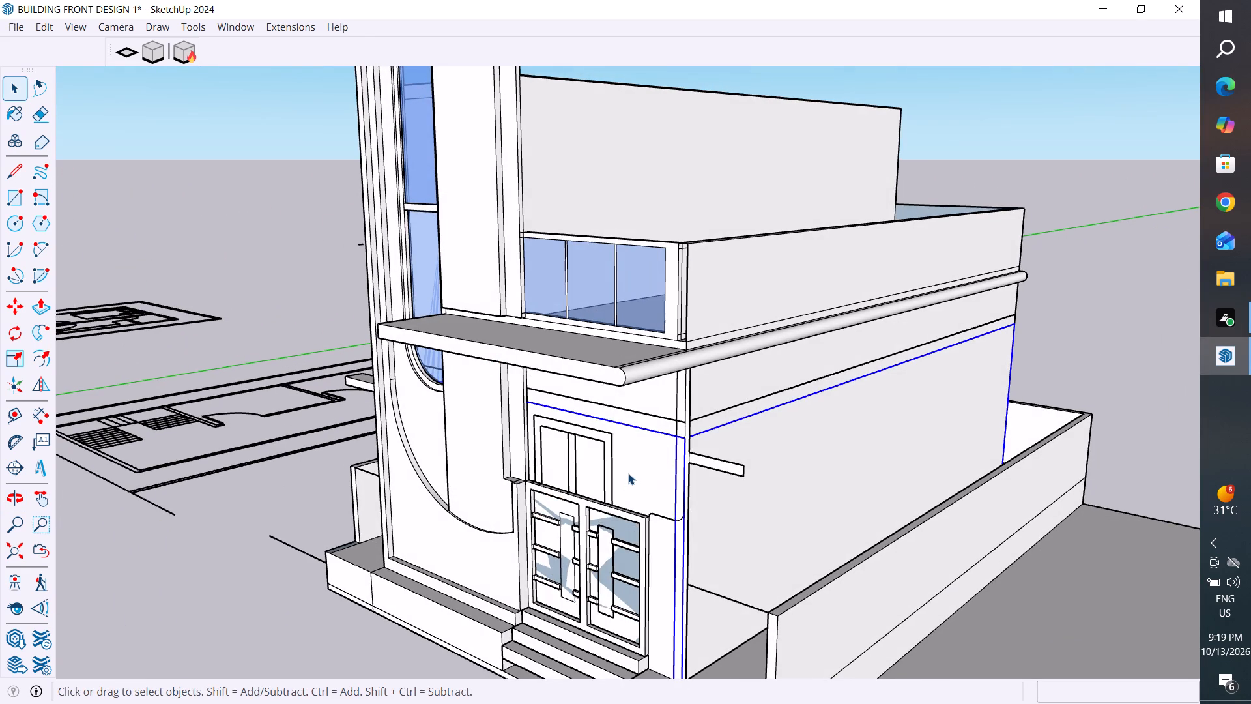
scroll(613, 448, down, 6)
scroll(714, 428, down, 4)
click(724, 536)
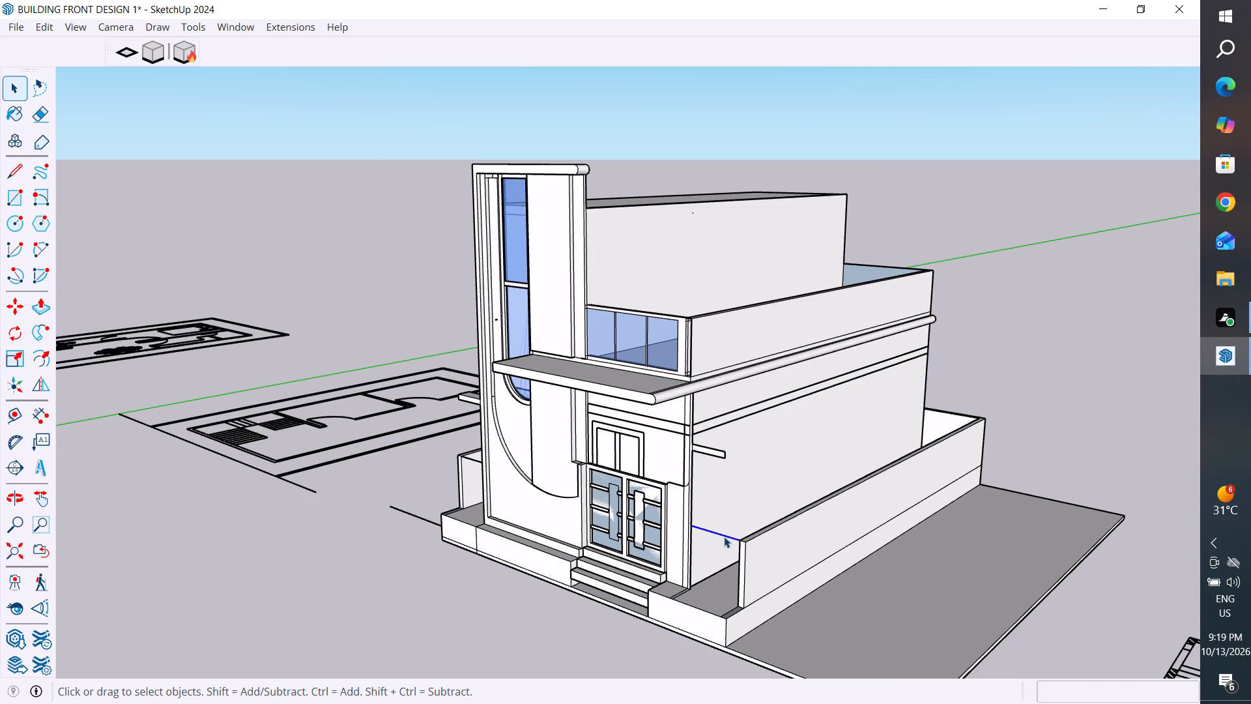
scroll(1061, 353, down, 2)
middle_drag(880, 503, 880, 504)
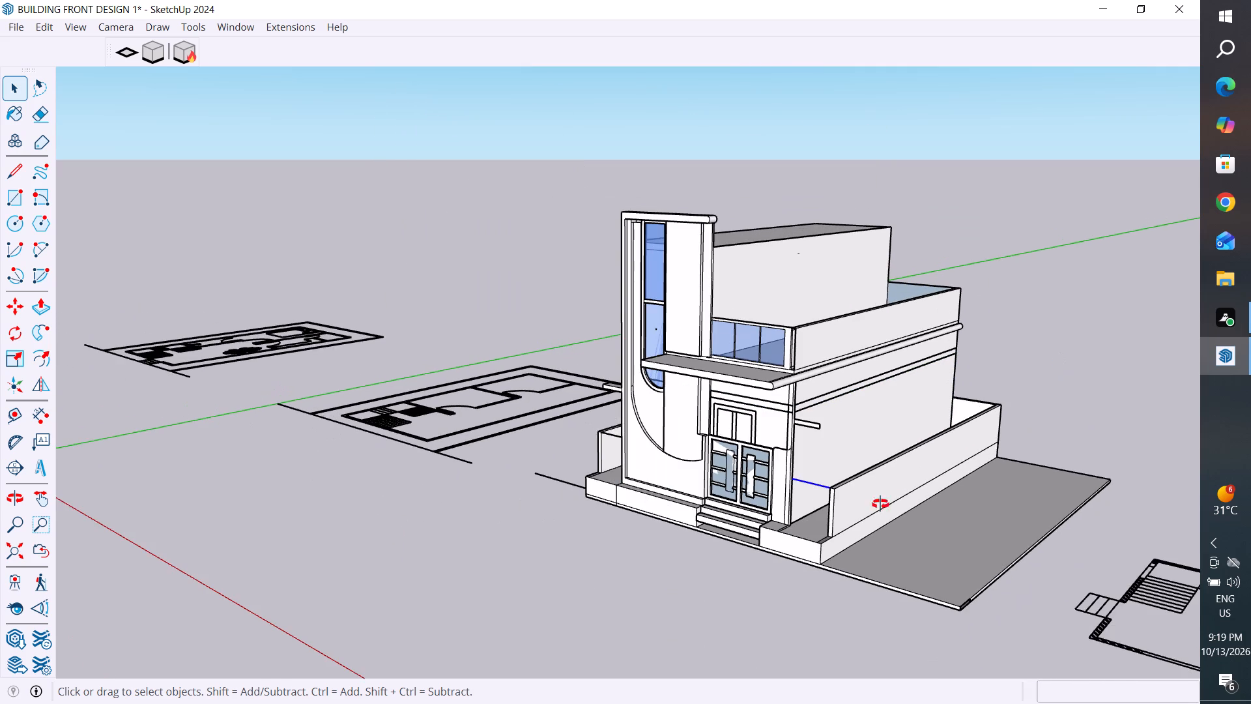
middle_drag(880, 504, 1034, 499)
scroll(861, 481, up, 4)
middle_drag(881, 480, 928, 474)
scroll(919, 506, up, 4)
click(18, 204)
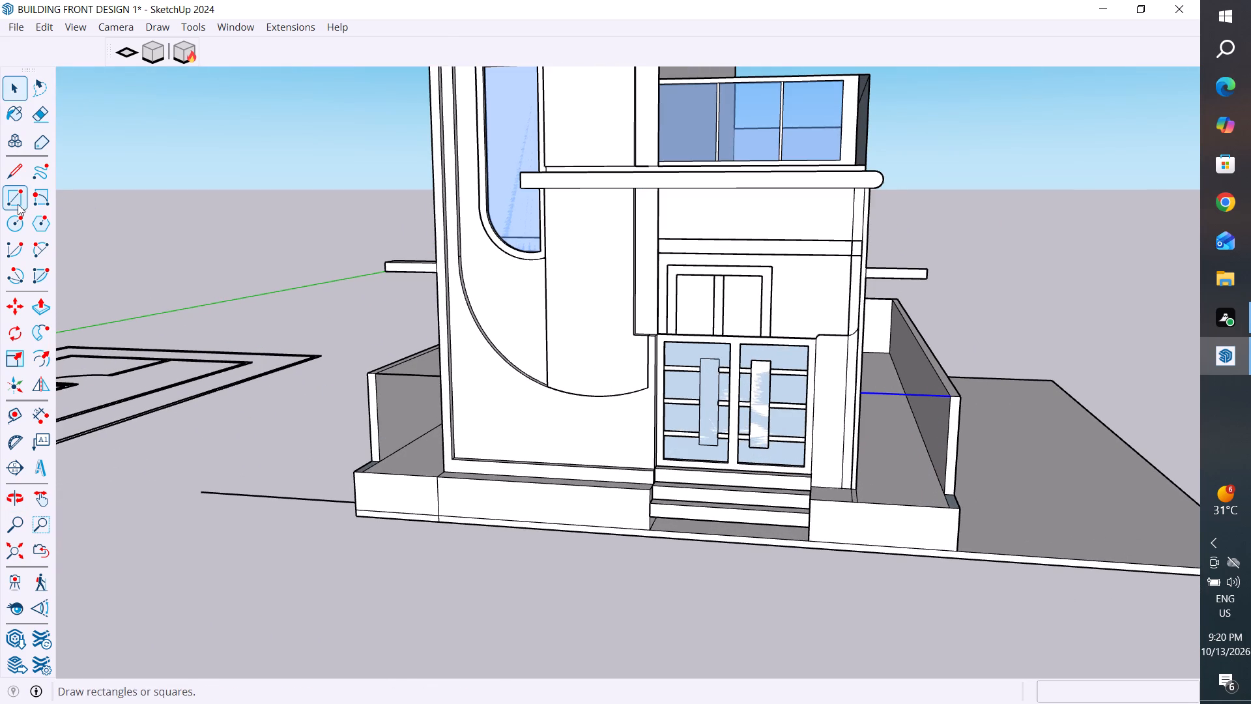
scroll(431, 458, up, 5)
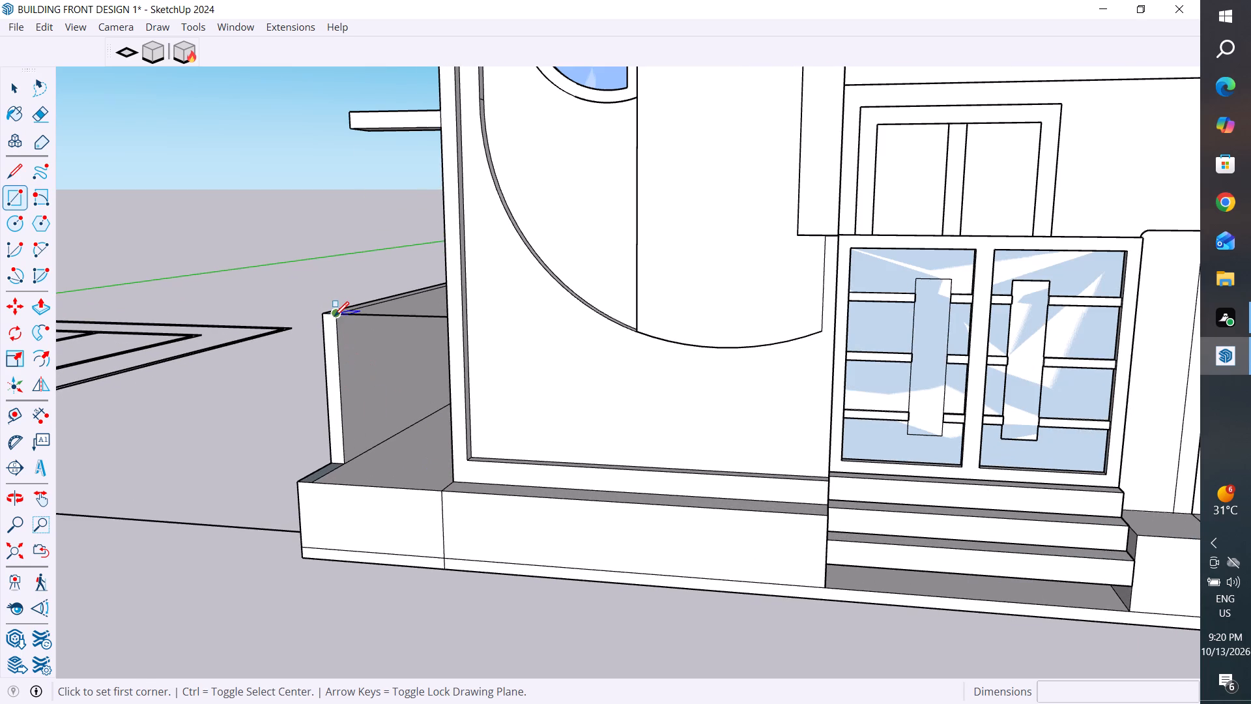
click(334, 316)
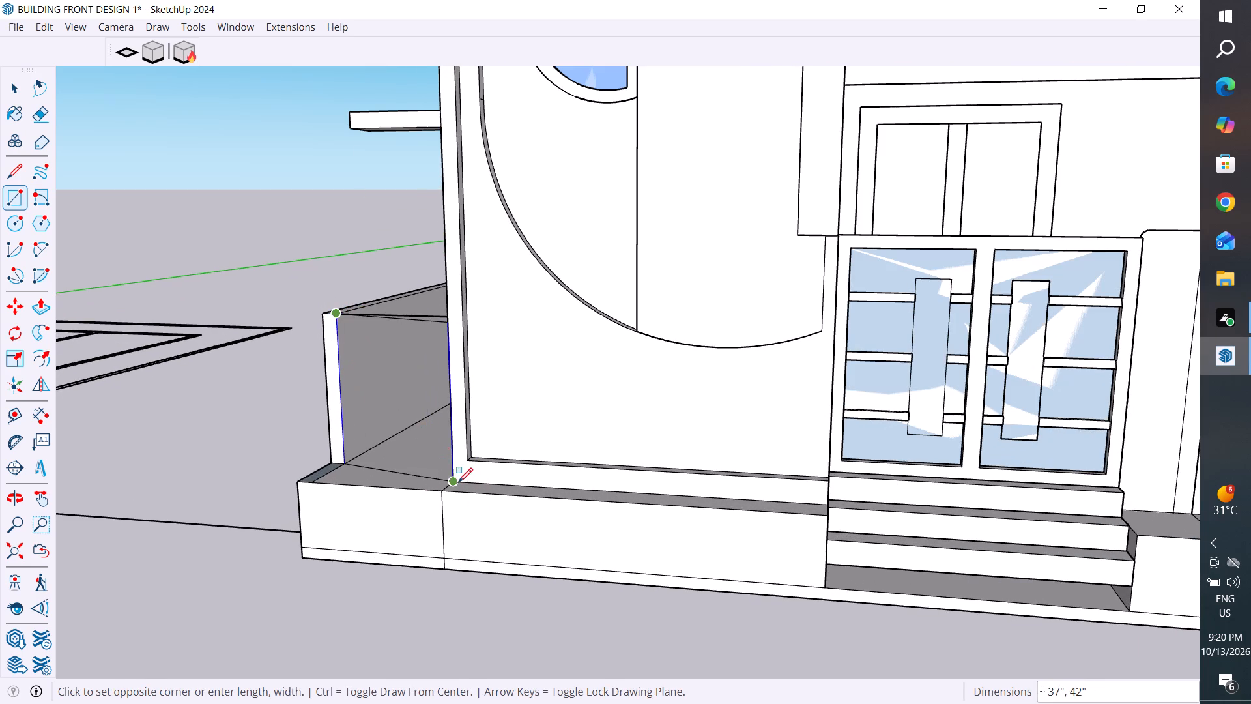
middle_drag(442, 466, 703, 420)
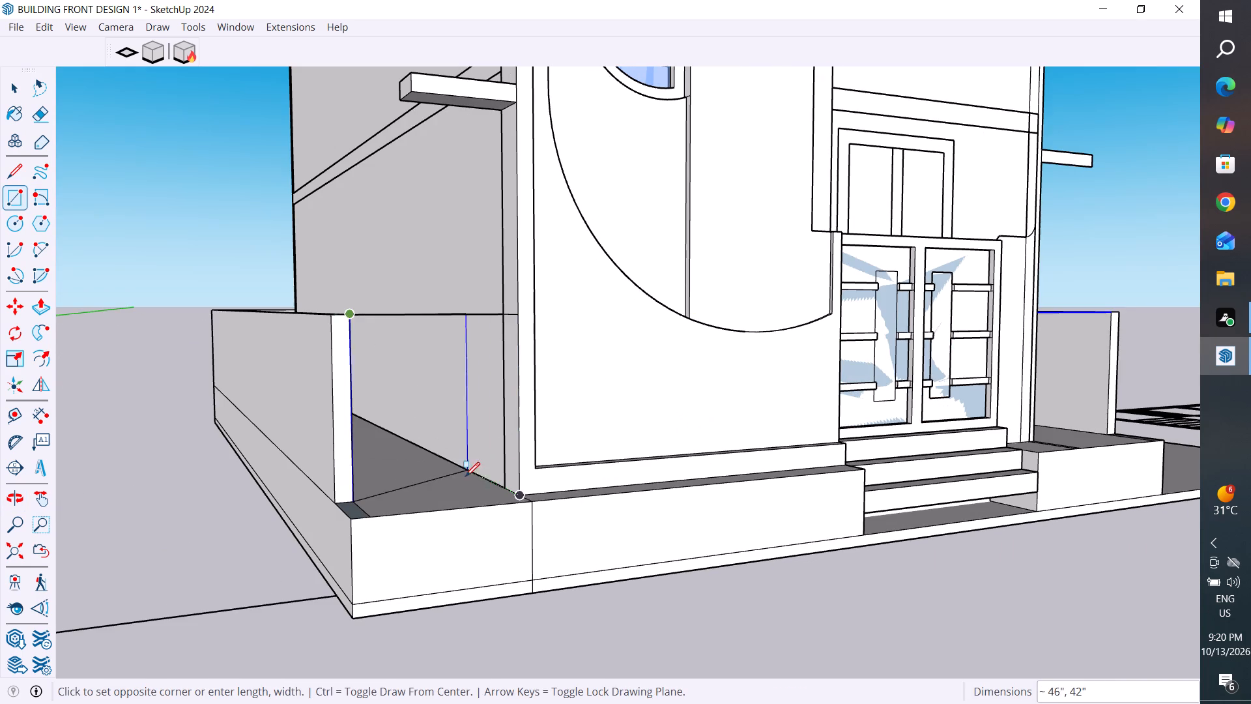
click(503, 490)
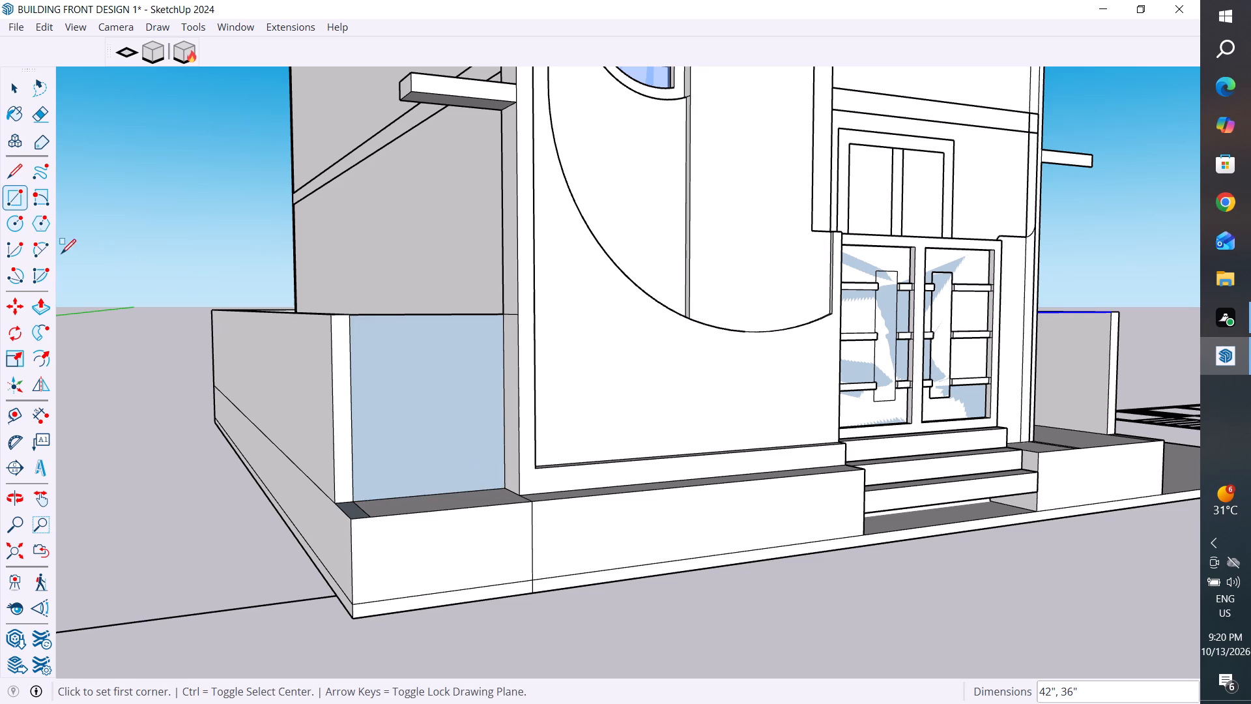
Delete the stray edge spanning the front gap between the terrace-side boundary wall and the building.
click(20, 173)
middle_drag(419, 504, 374, 591)
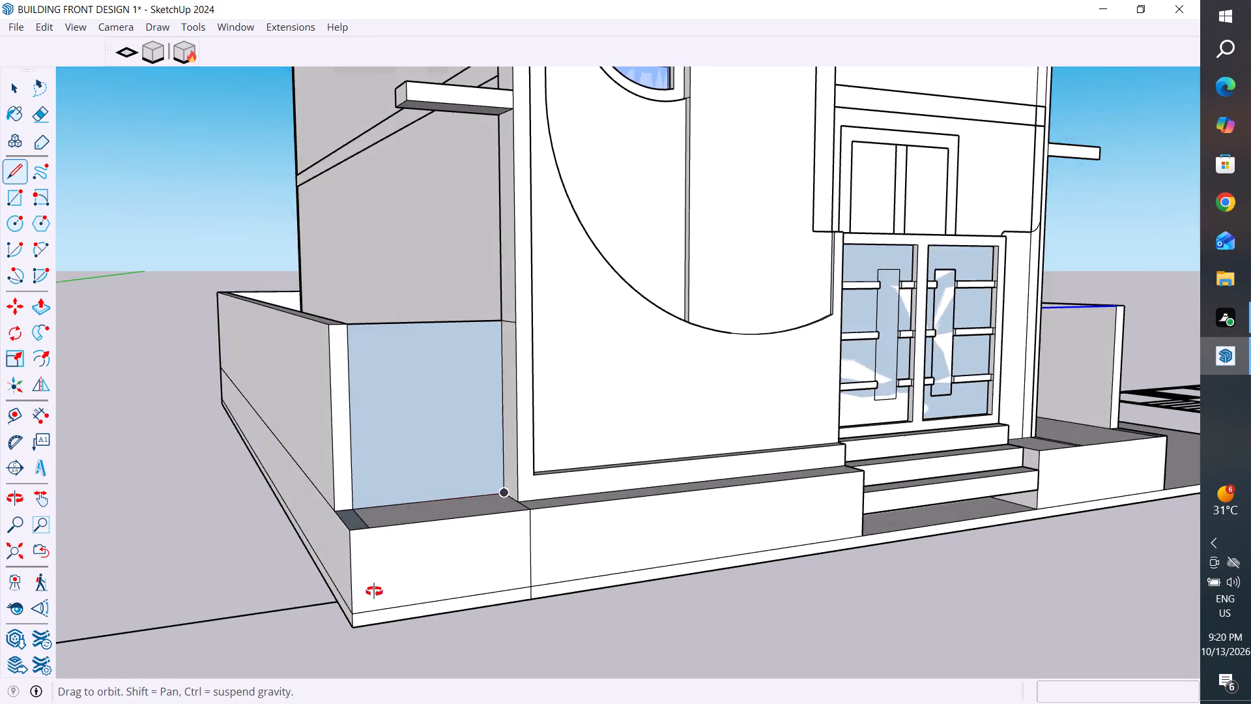
middle_drag(374, 591, 363, 609)
scroll(642, 499, down, 4)
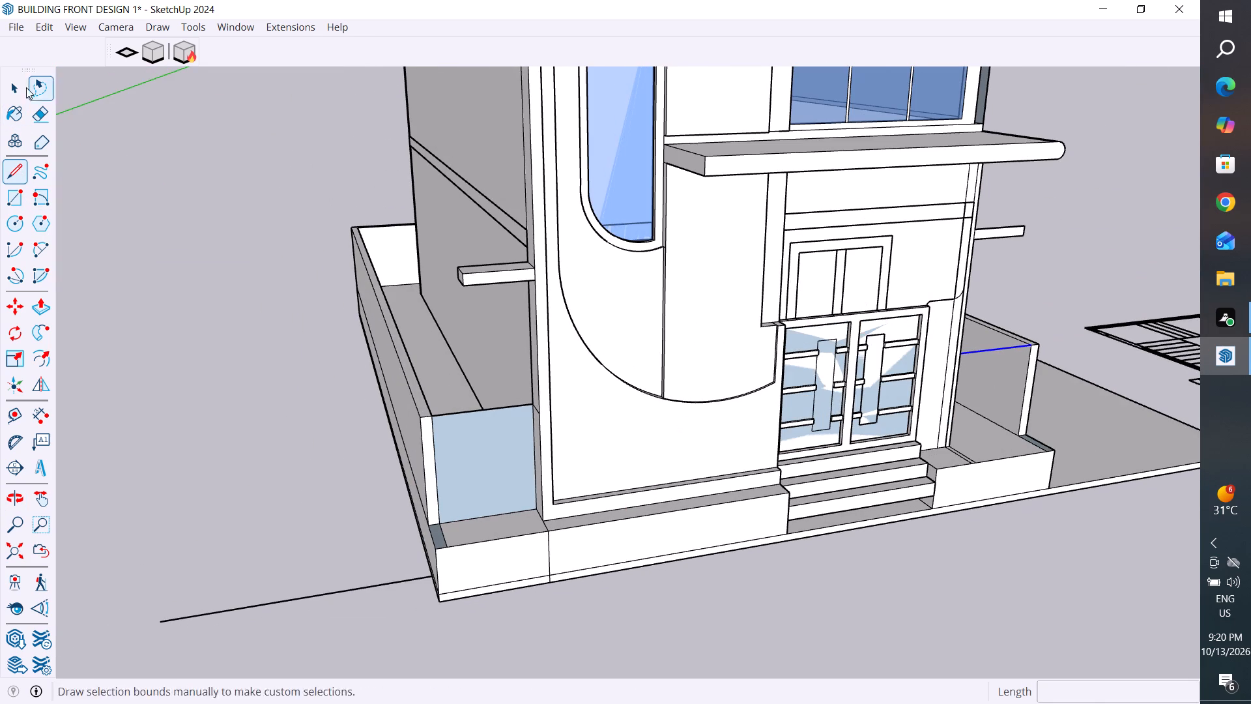
click(13, 88)
scroll(1023, 363, up, 3)
click(1014, 343)
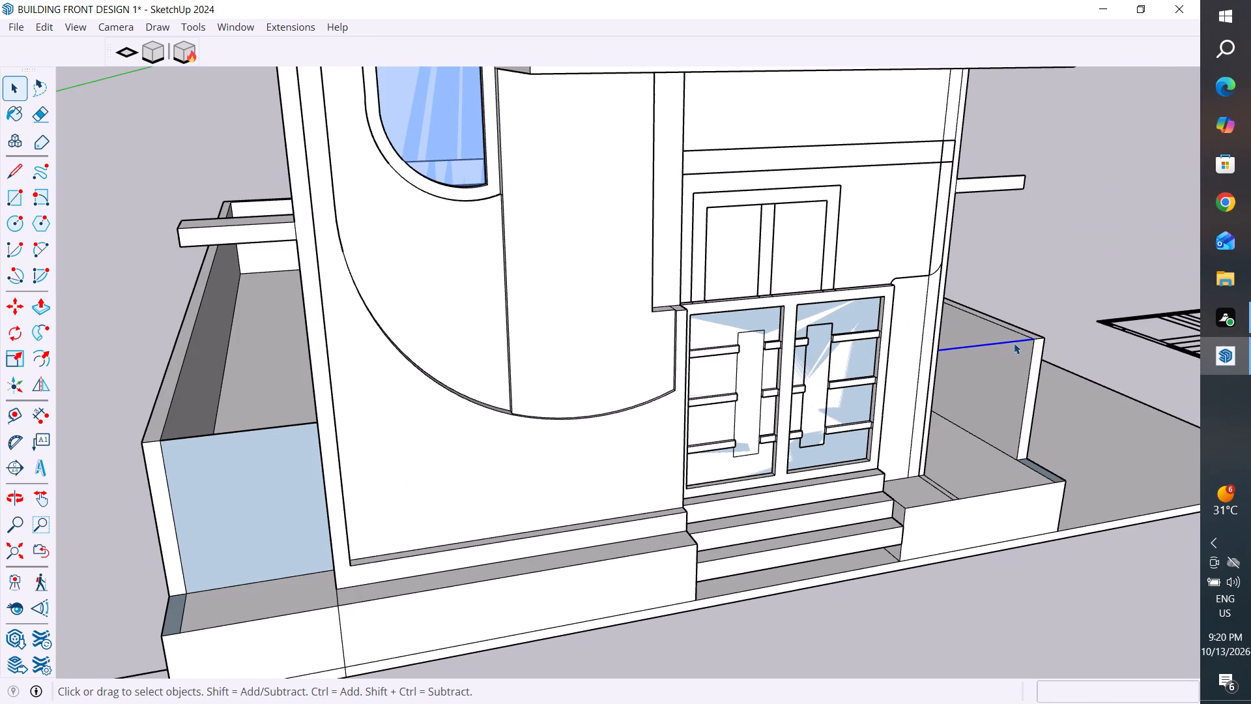
key(Delete)
Draw a 42" by 36" rectangle closing the front gap between the terrace-side boundary wall and the building.
click(15, 191)
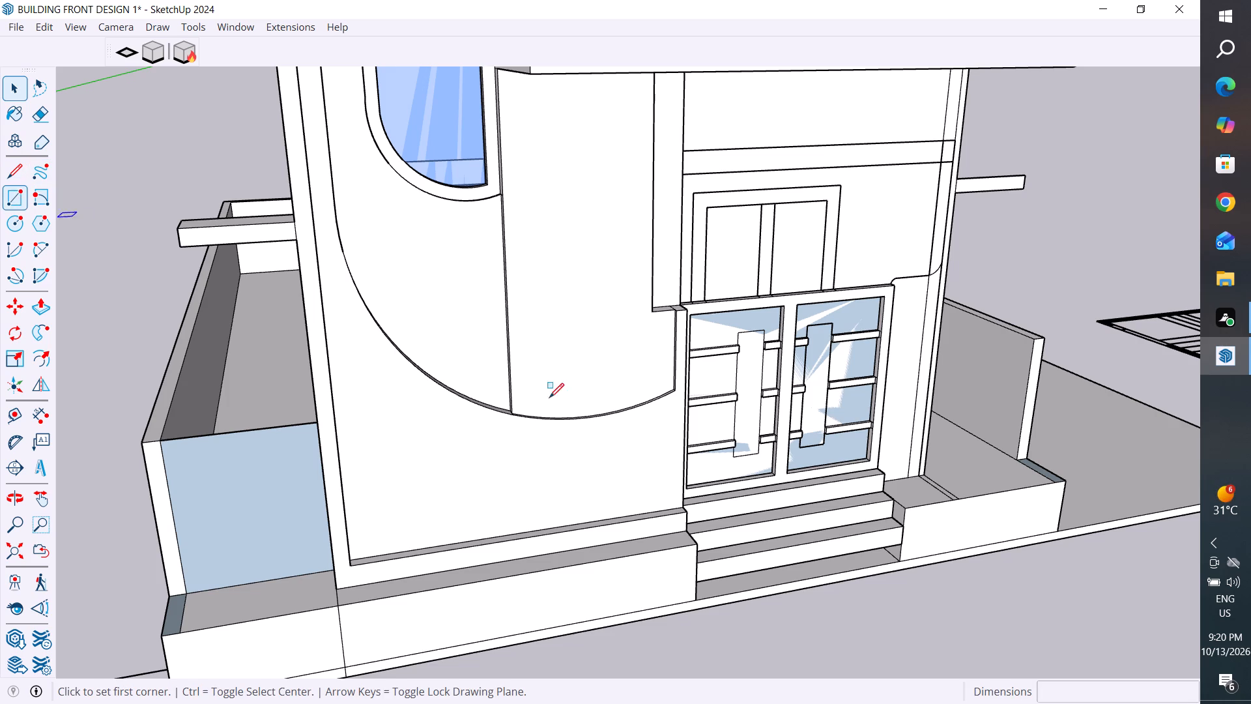
click(1019, 462)
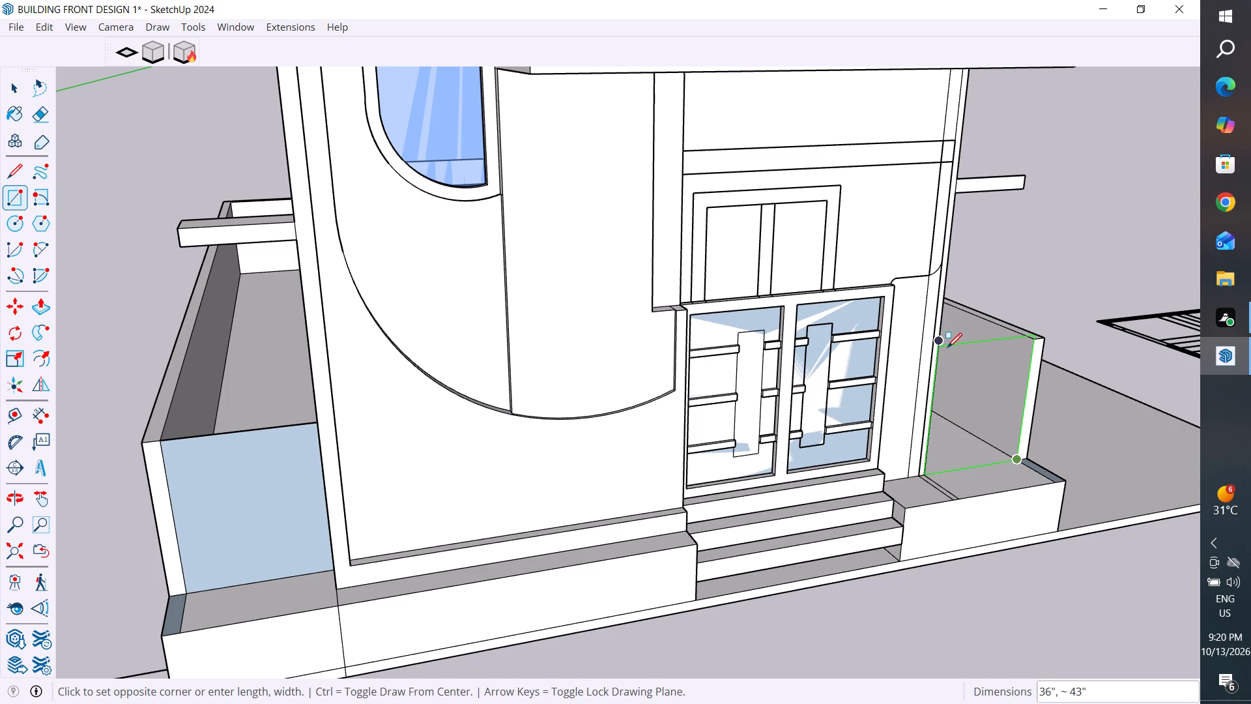
key(Escape)
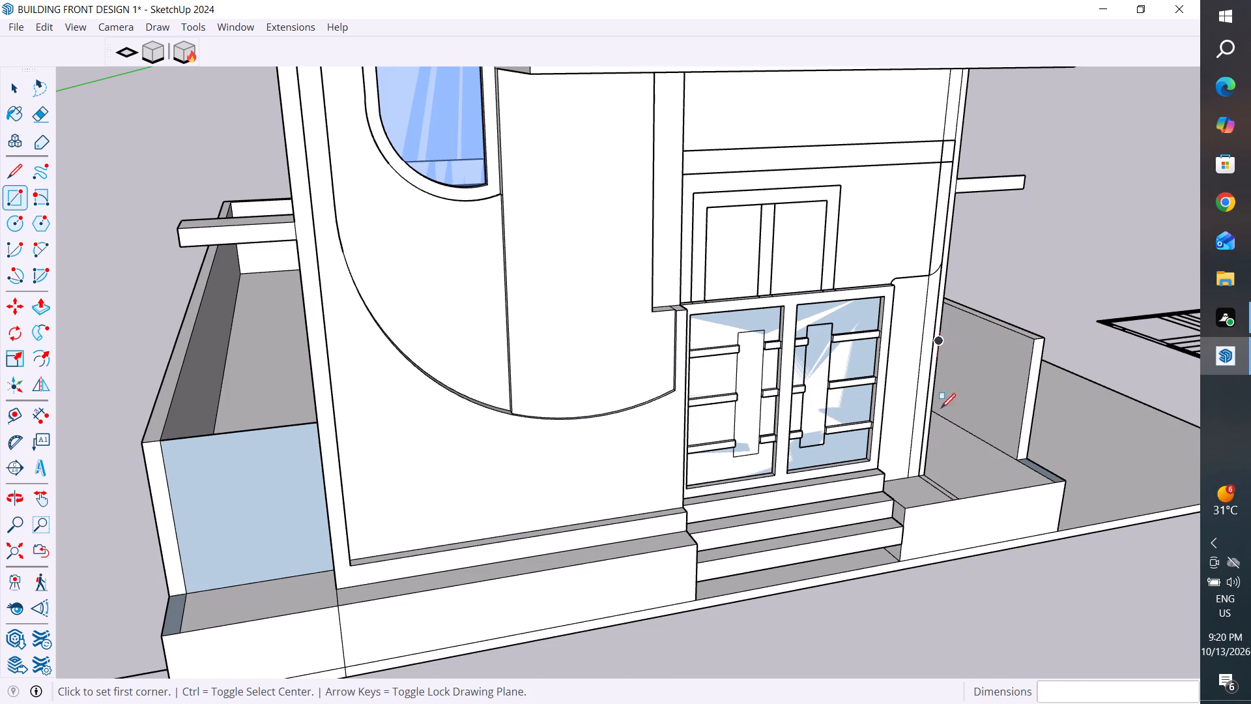
click(923, 478)
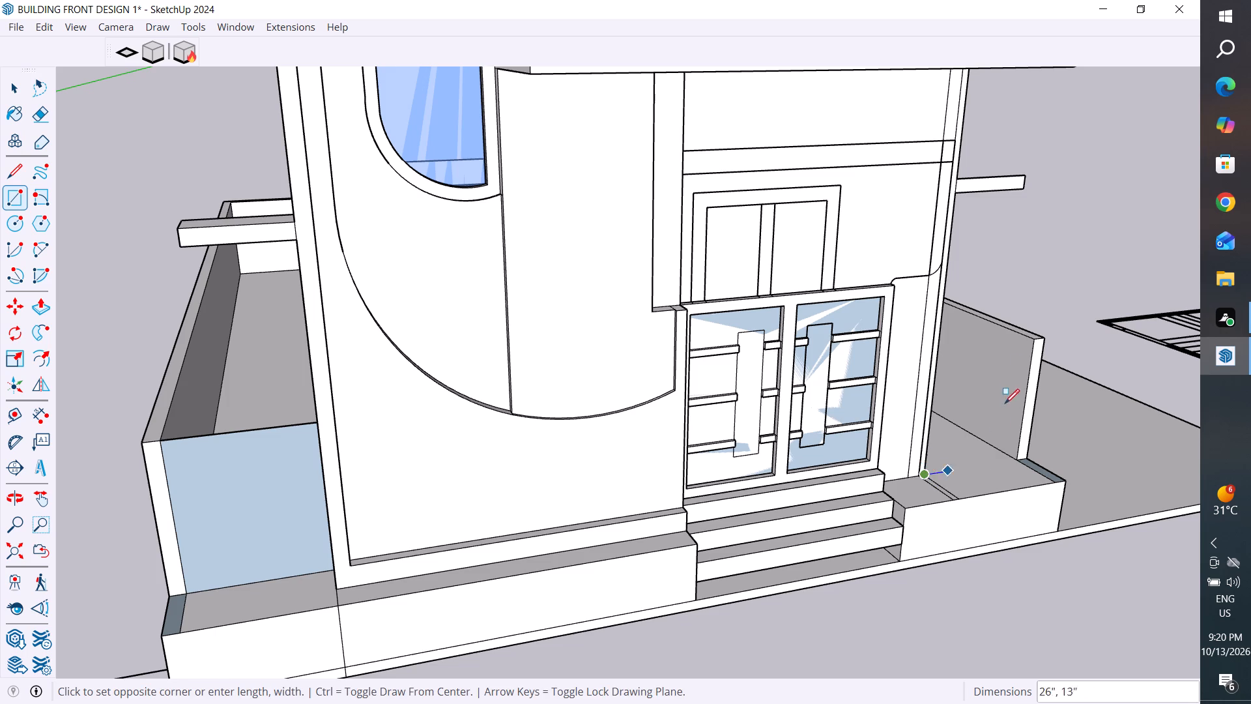
click(1035, 342)
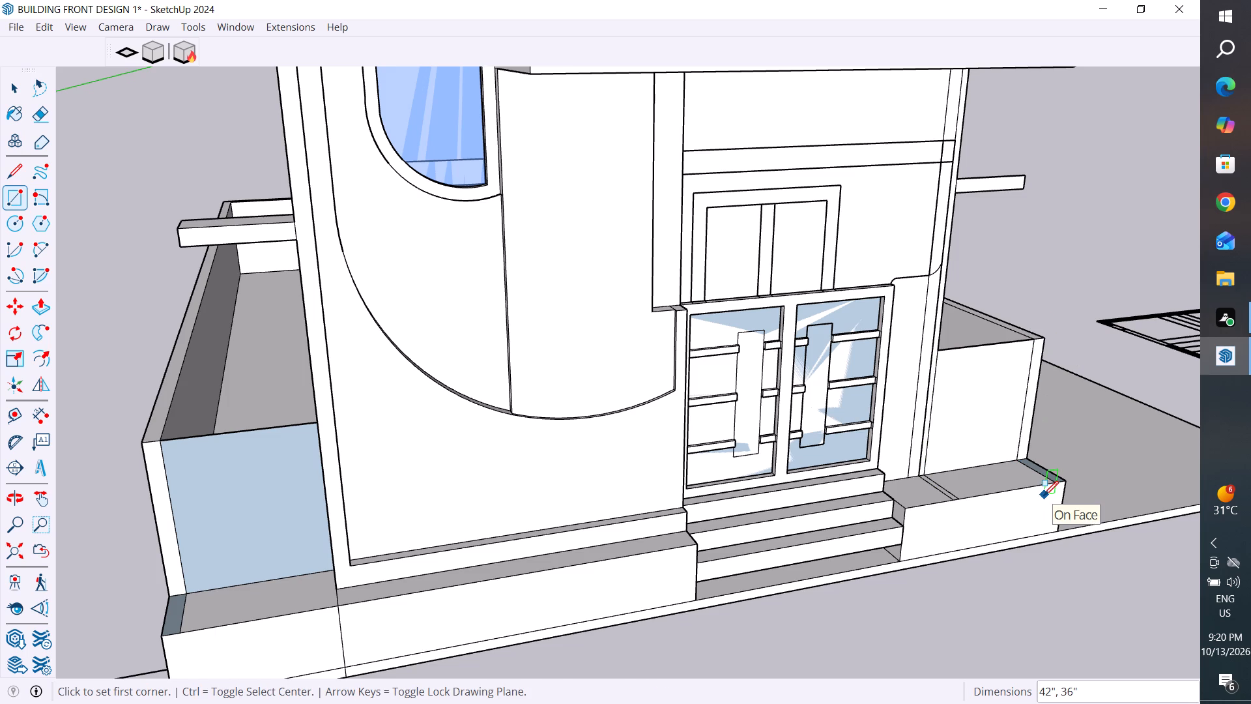
Reverse the face of the front panel closing the tower-side gap.
click(13, 89)
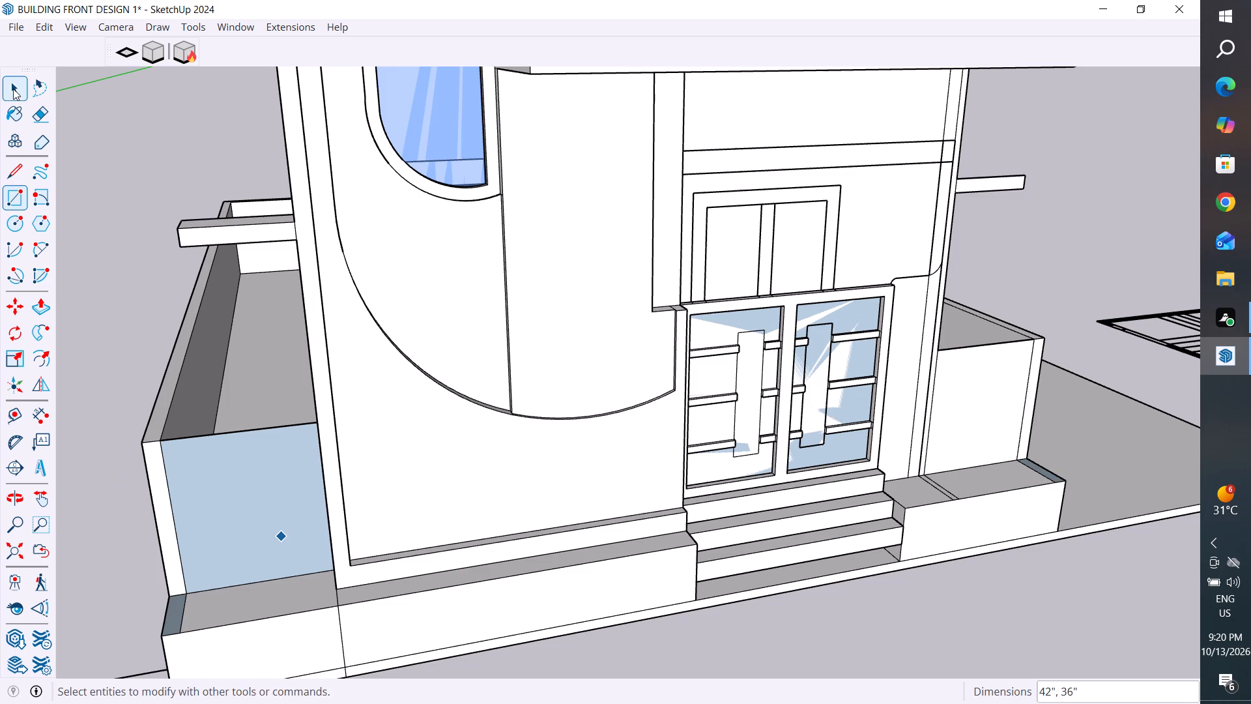
click(242, 529)
right_click(243, 527)
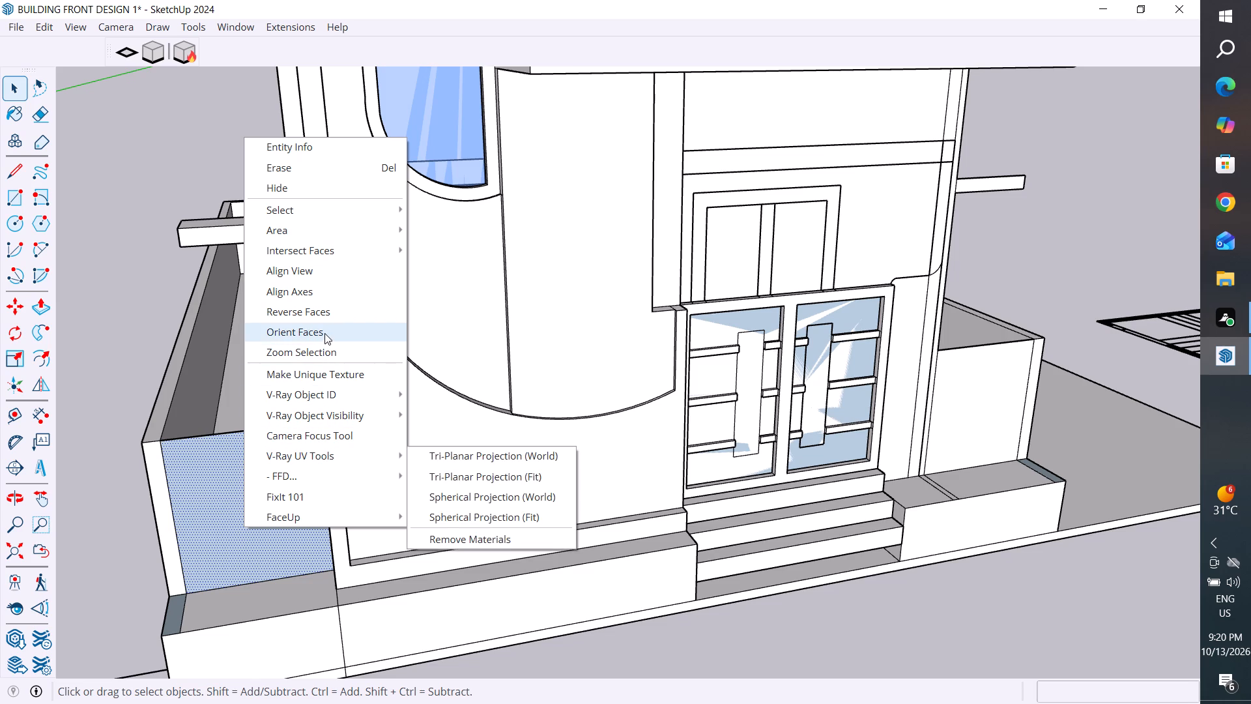
click(328, 312)
Examine the closed front boundary panels and the whole building from the front, terrace side and above.
scroll(943, 483, down, 3)
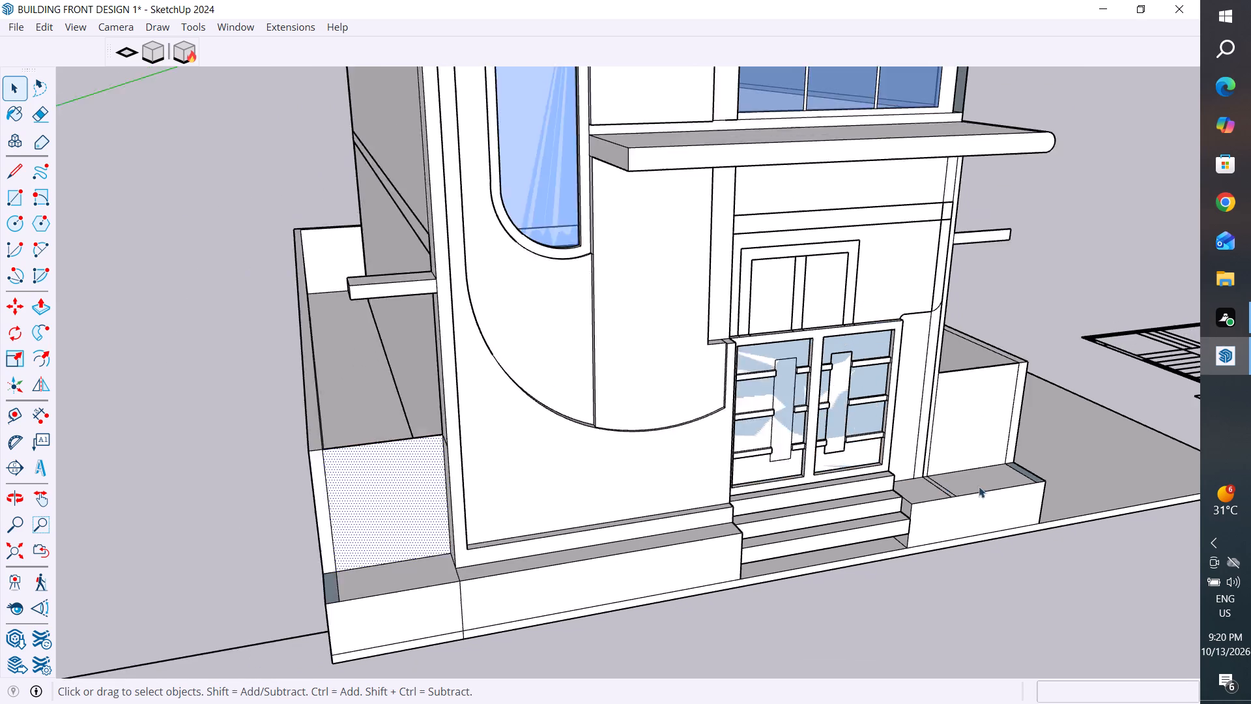
middle_drag(1003, 486, 875, 415)
click(1069, 362)
scroll(540, 604, down, 3)
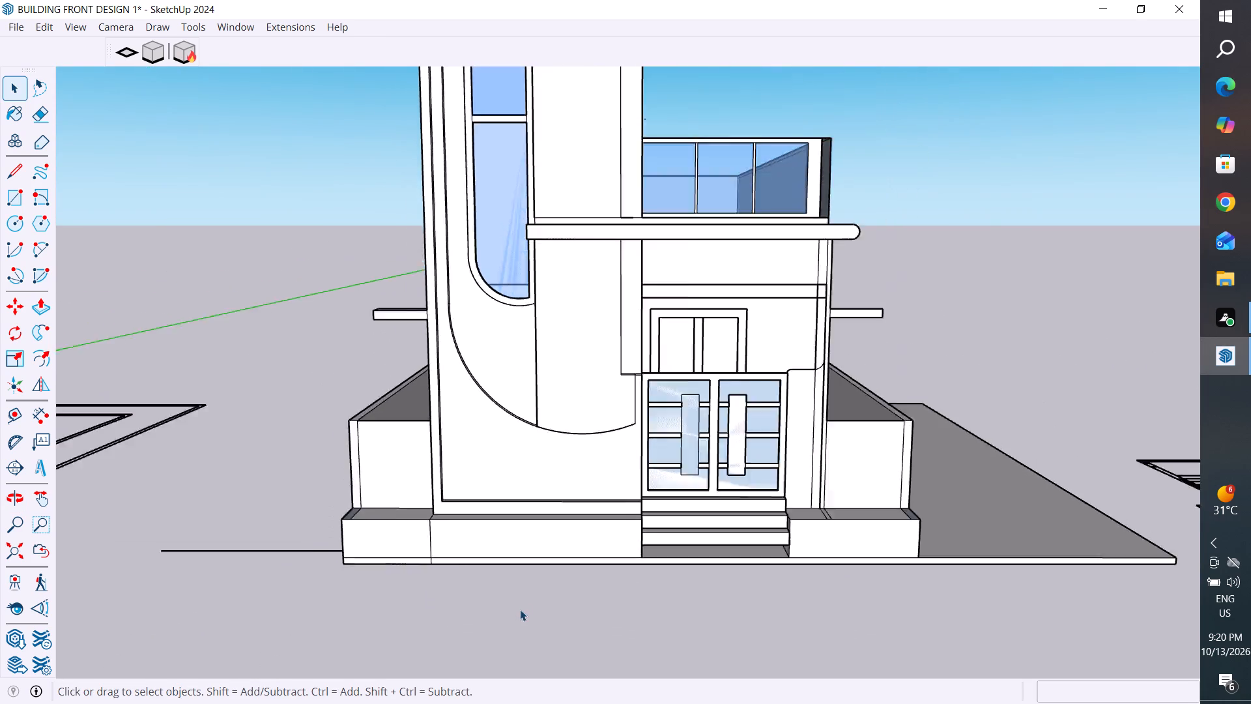
scroll(520, 609, down, 2)
middle_drag(814, 514, 402, 598)
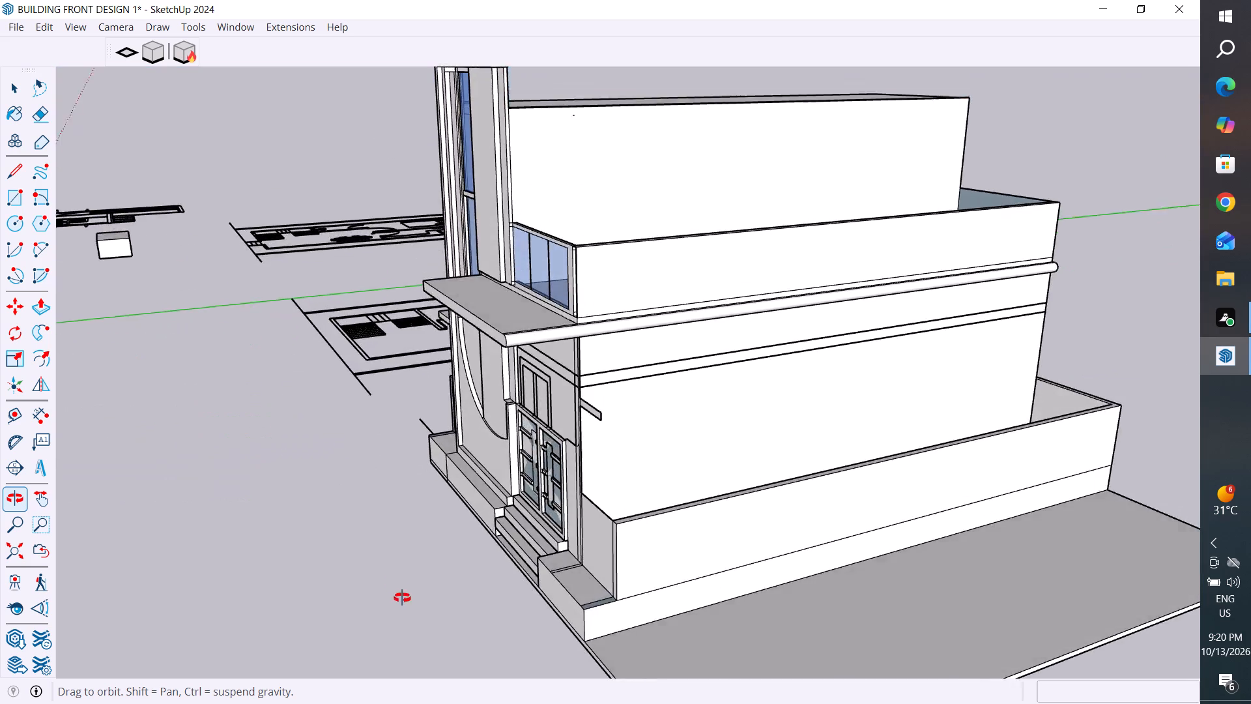
middle_drag(402, 598, 687, 615)
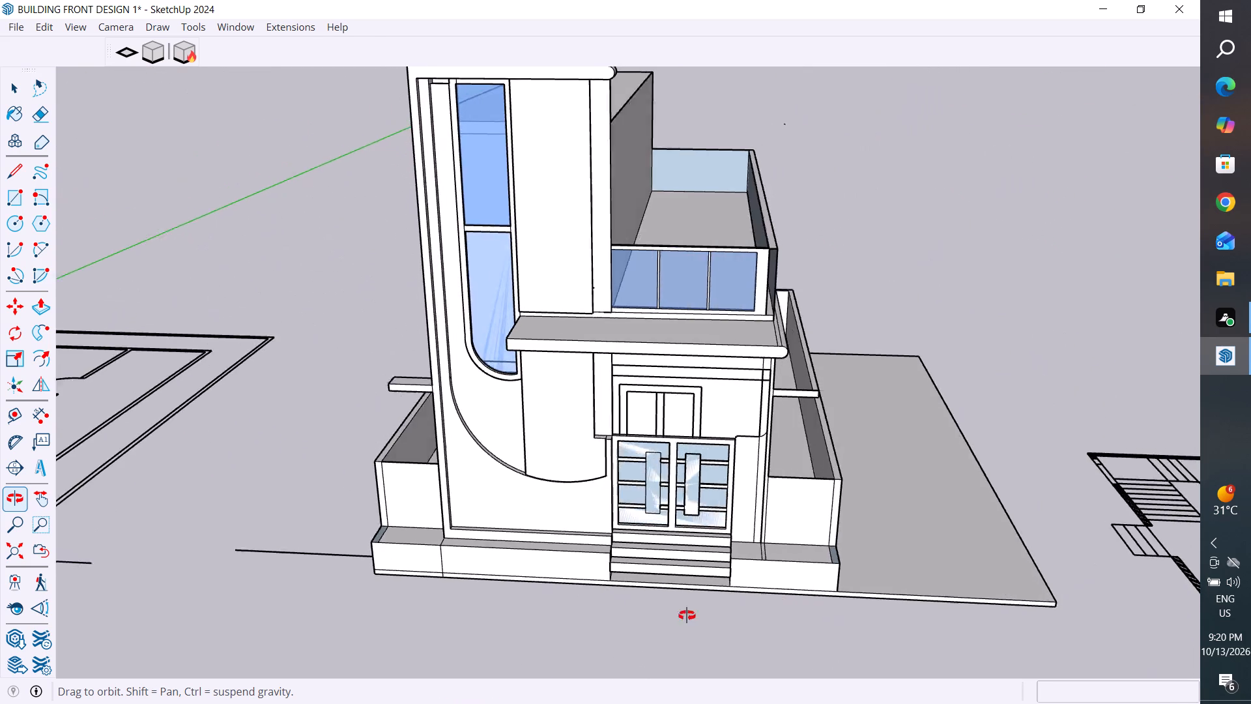
middle_drag(687, 615, 596, 640)
Explode the lower wall group around the entrance, beneath the narrow horizontal band.
scroll(643, 486, up, 4)
click(662, 401)
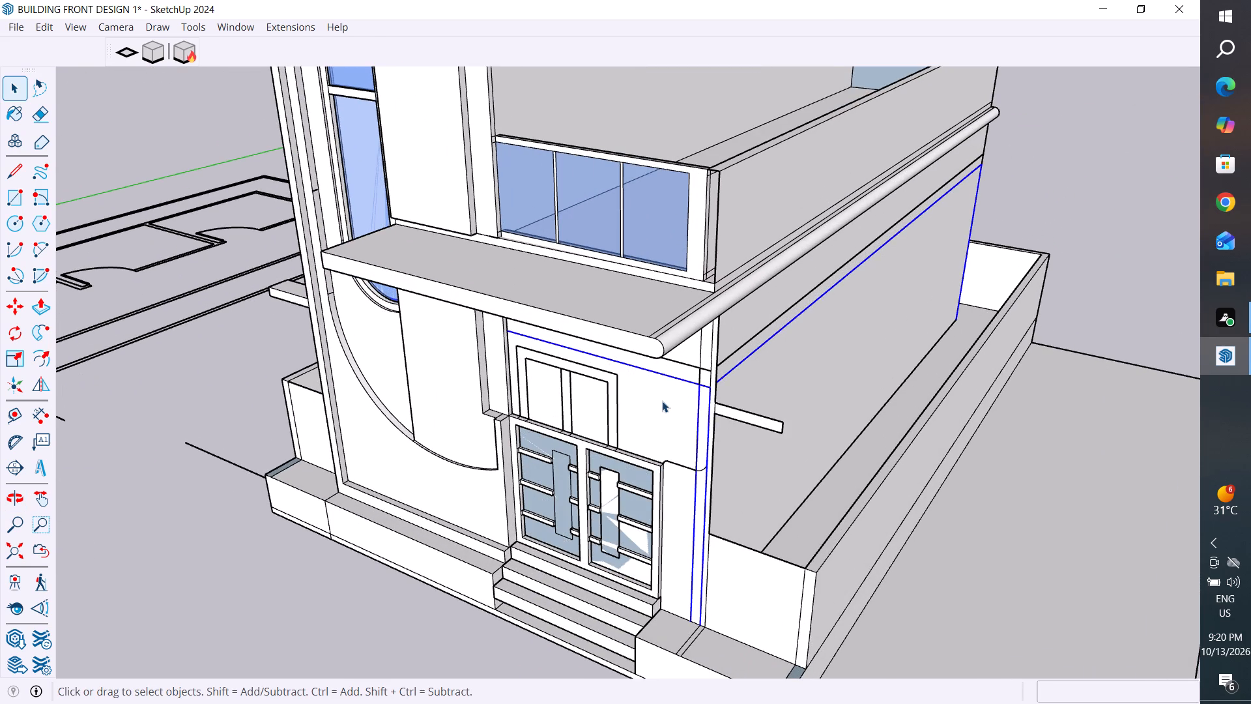
right_click(662, 401)
click(730, 115)
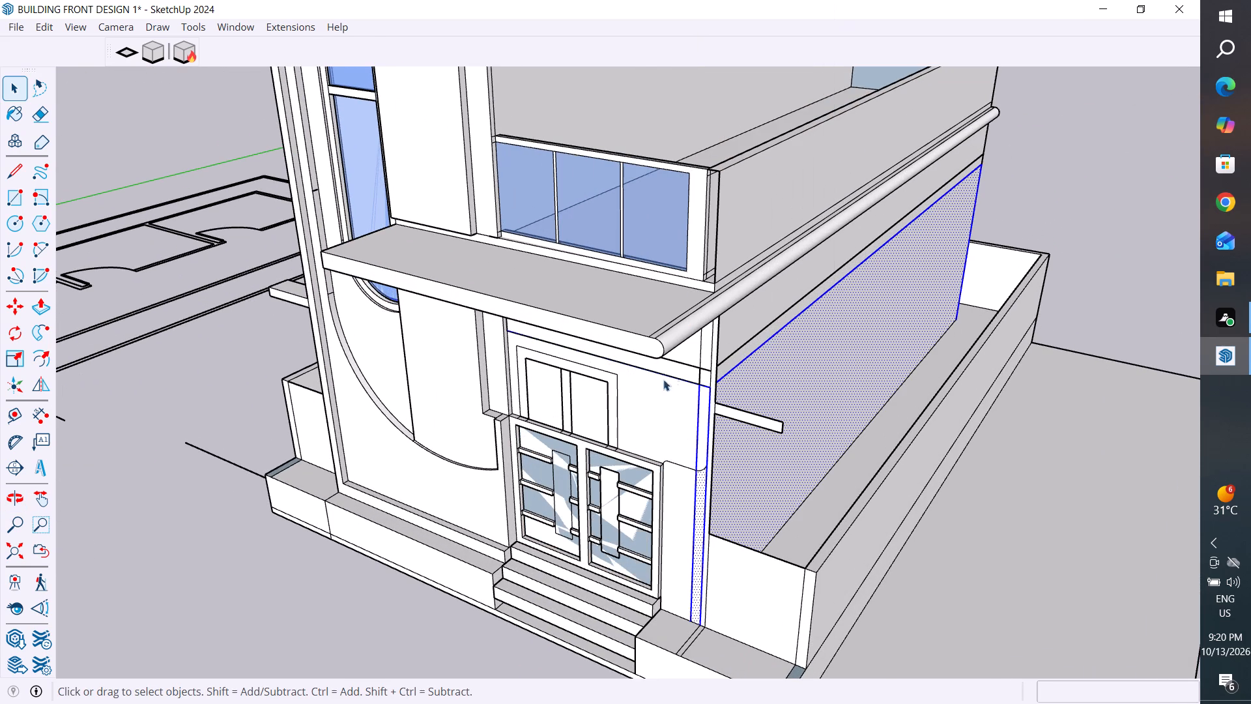
Delete the six vertical lines and the inner top line of the window outline above the entrance doors.
middle_drag(768, 407, 717, 389)
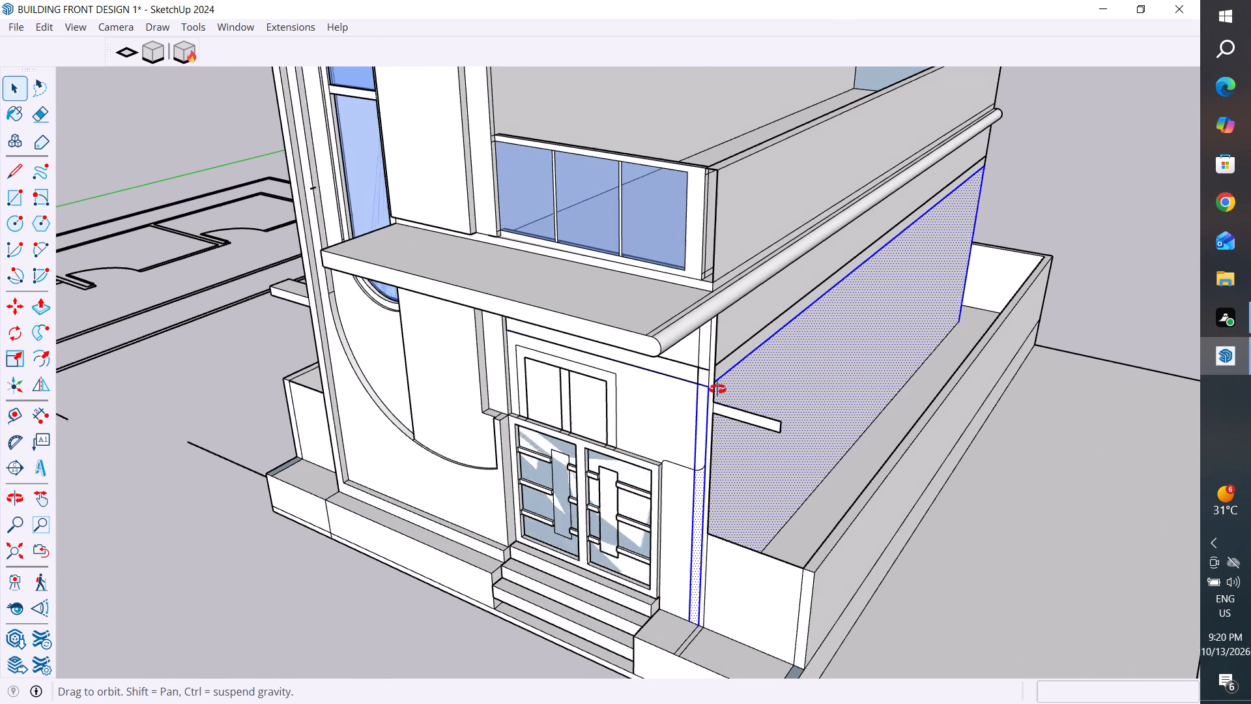
middle_drag(717, 389, 720, 351)
scroll(594, 403, up, 3)
middle_drag(616, 411, 769, 374)
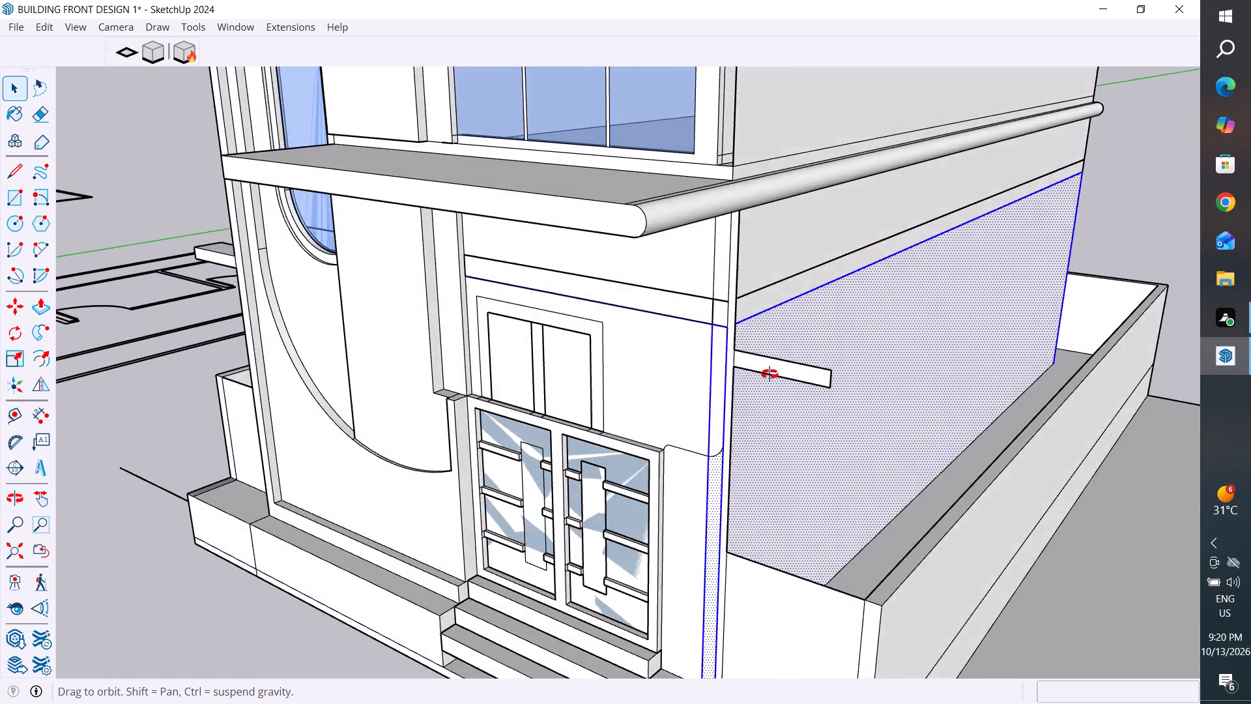
middle_drag(769, 374, 849, 420)
scroll(702, 405, up, 2)
click(696, 389)
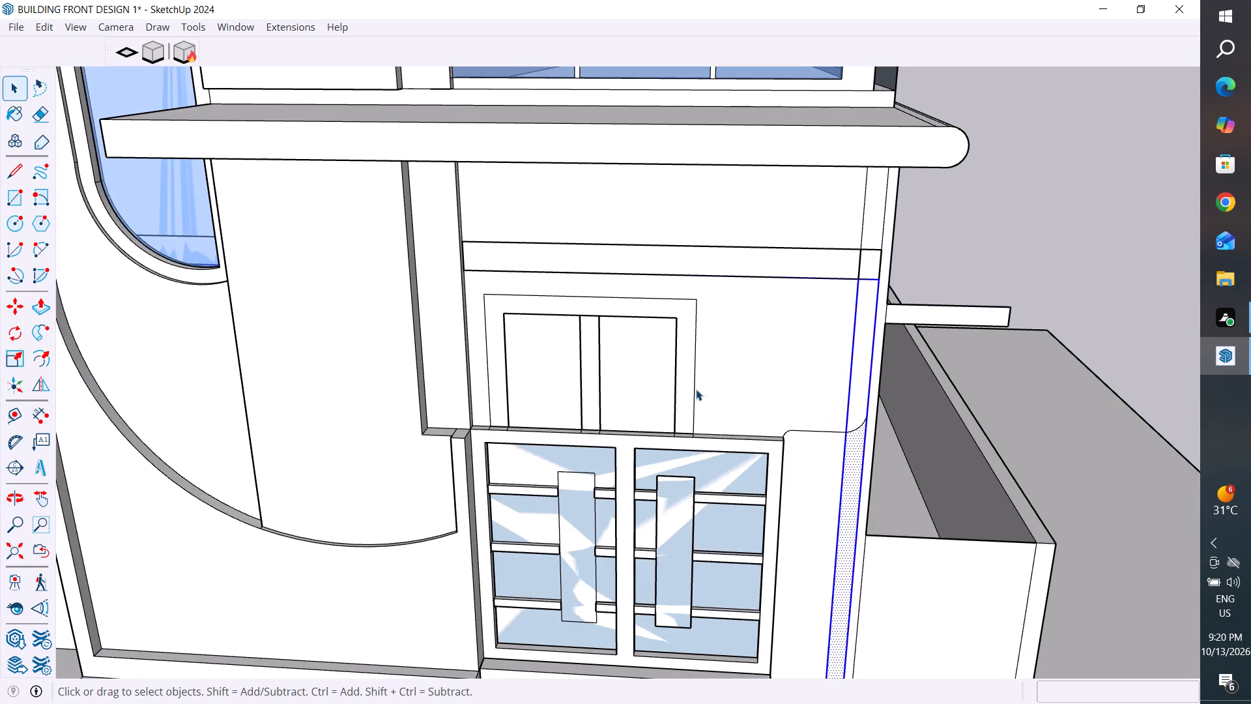
key(Delete)
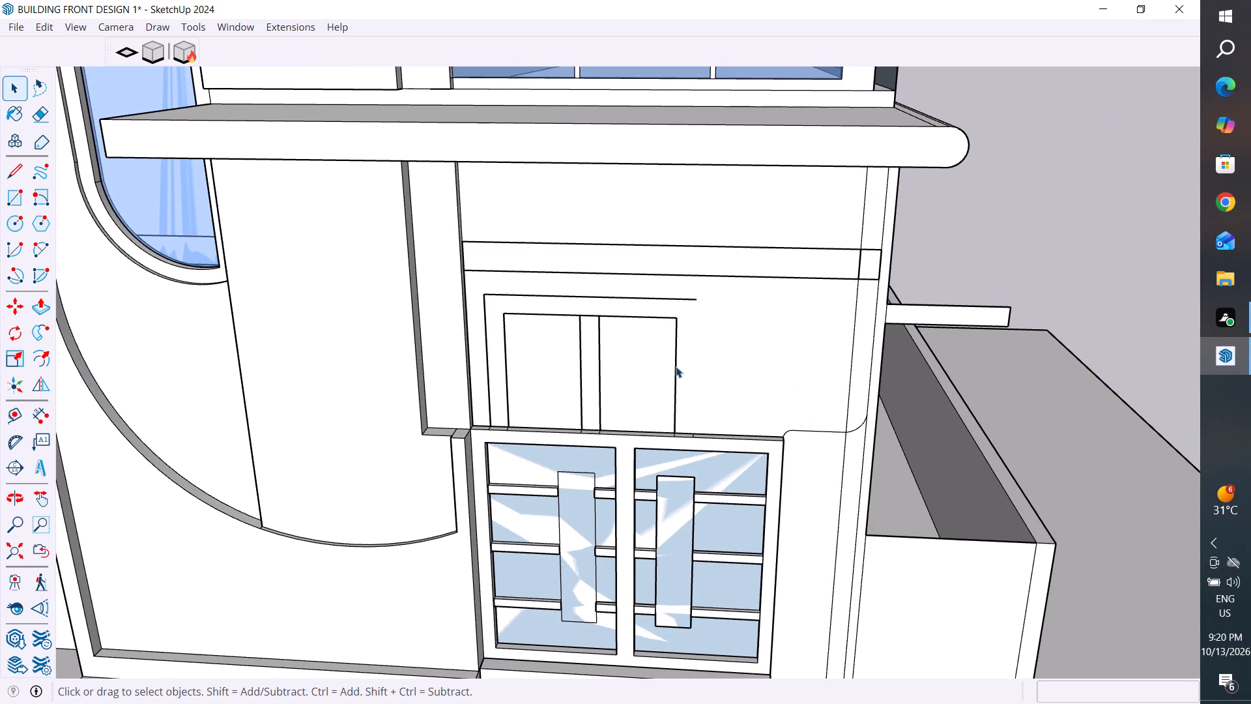
click(676, 366)
key(Delete)
click(599, 374)
key(Delete)
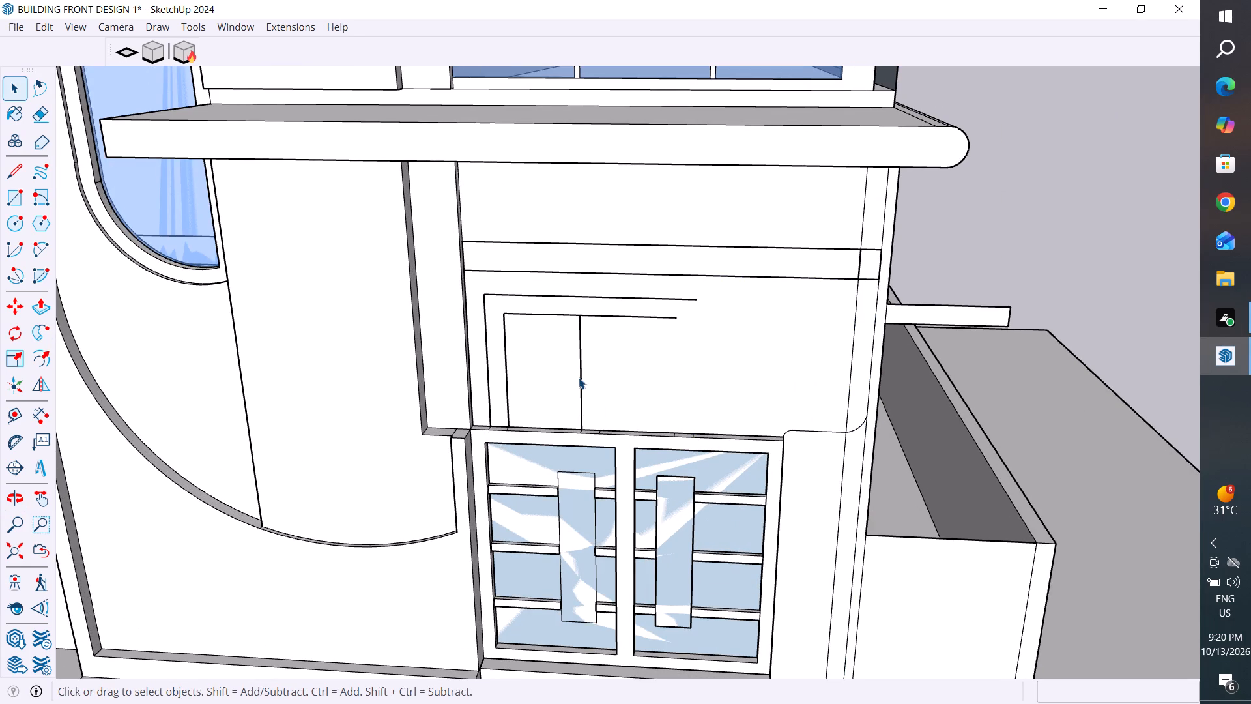
click(581, 377)
key(Delete)
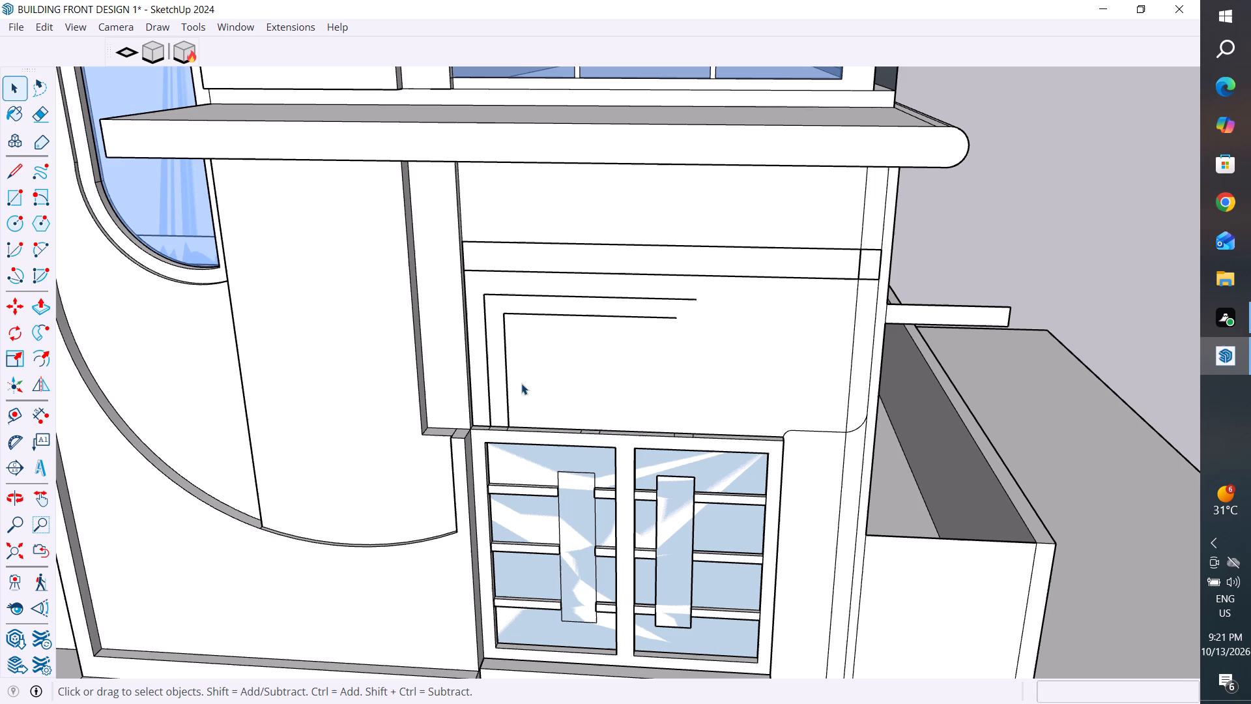
click(507, 388)
key(Delete)
click(490, 377)
key(Delete)
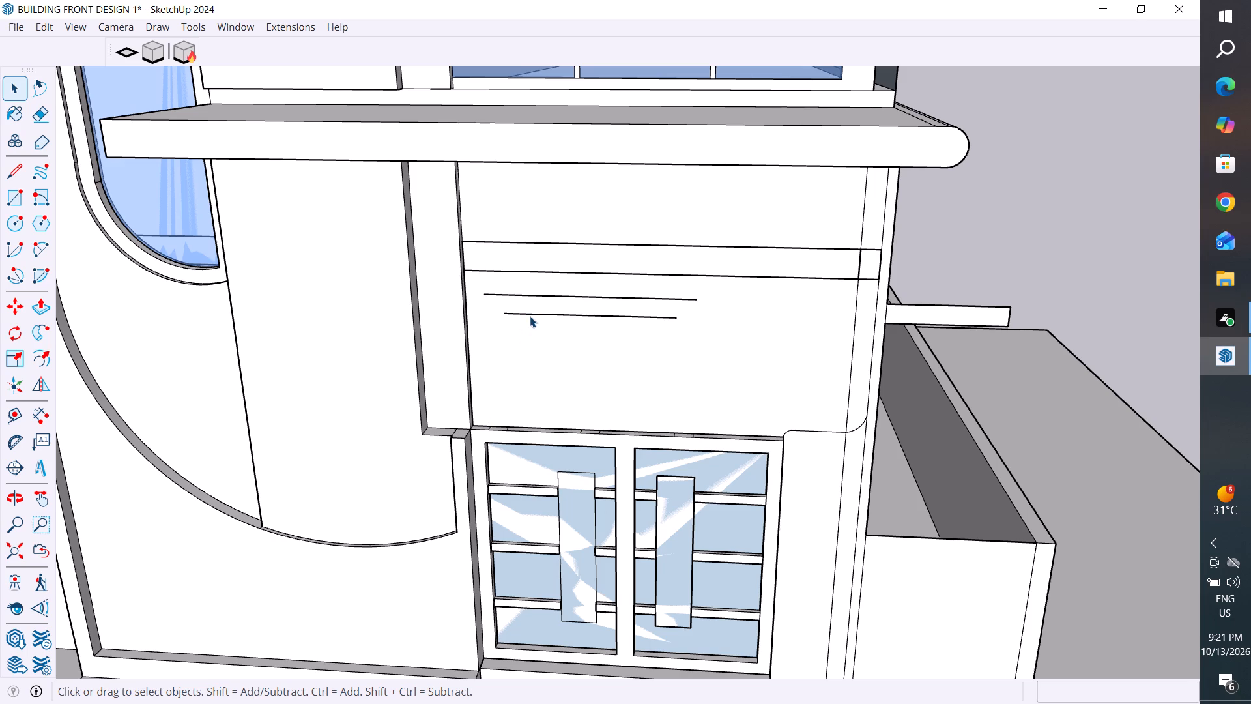
click(536, 314)
key(Delete)
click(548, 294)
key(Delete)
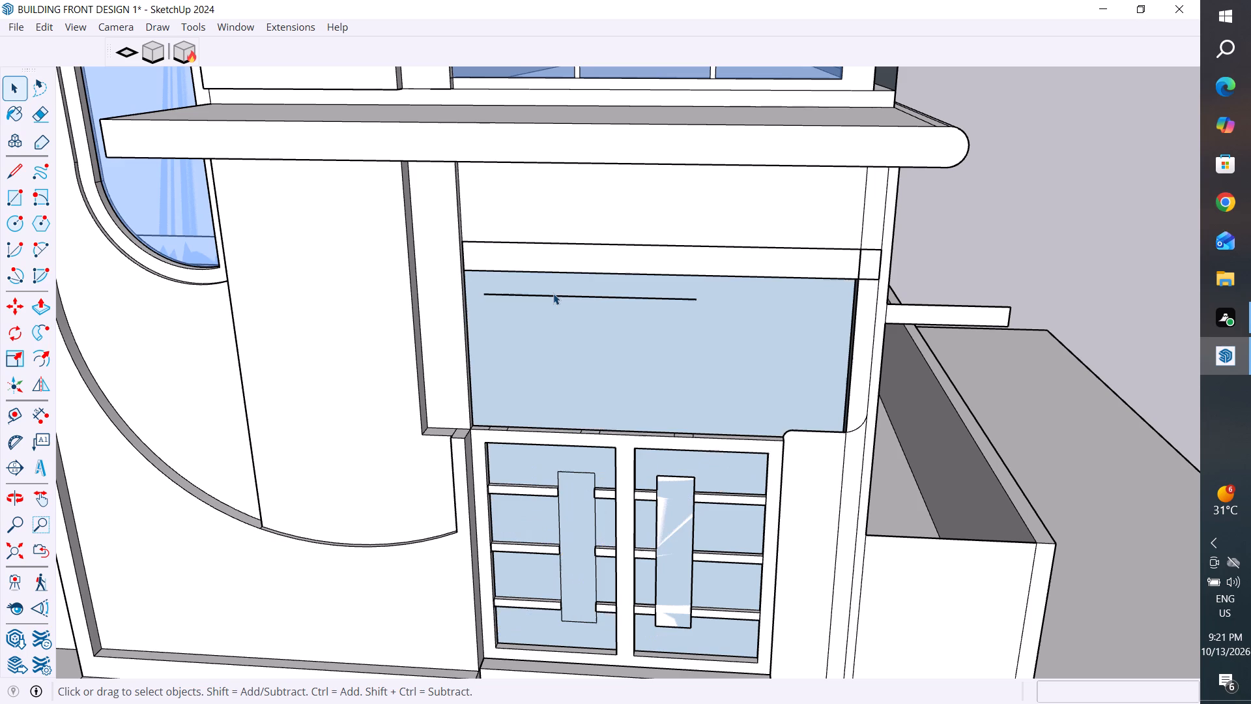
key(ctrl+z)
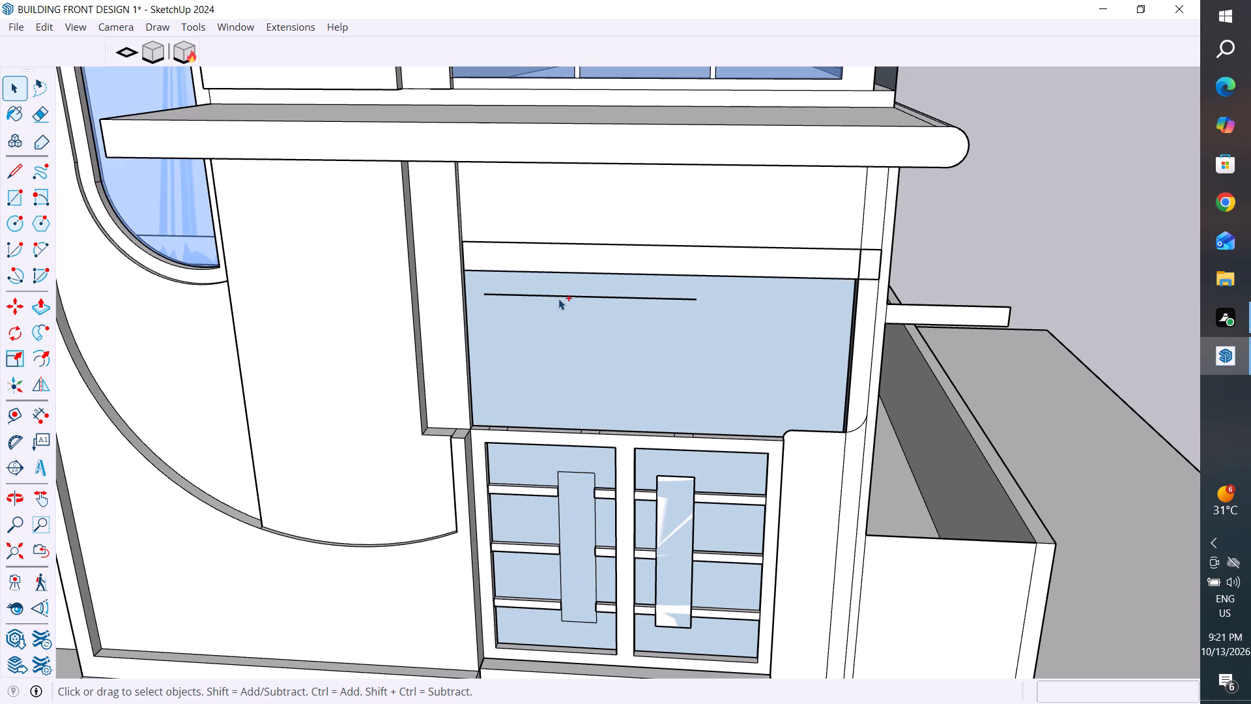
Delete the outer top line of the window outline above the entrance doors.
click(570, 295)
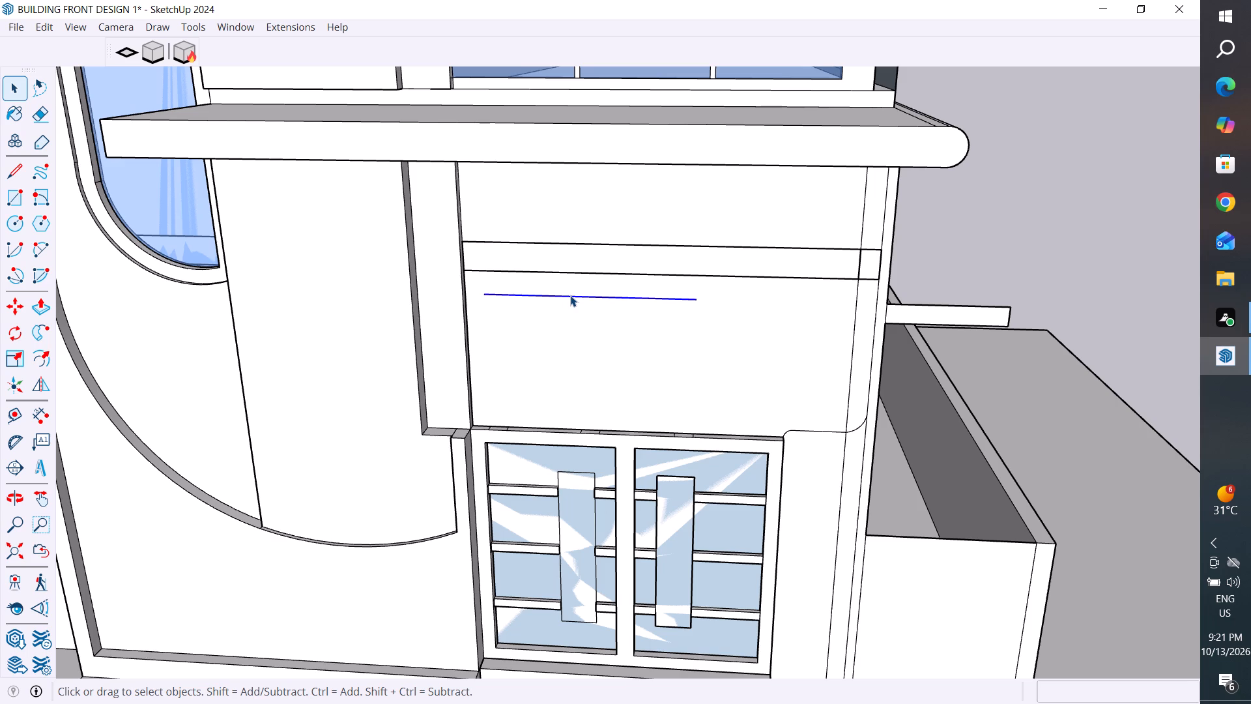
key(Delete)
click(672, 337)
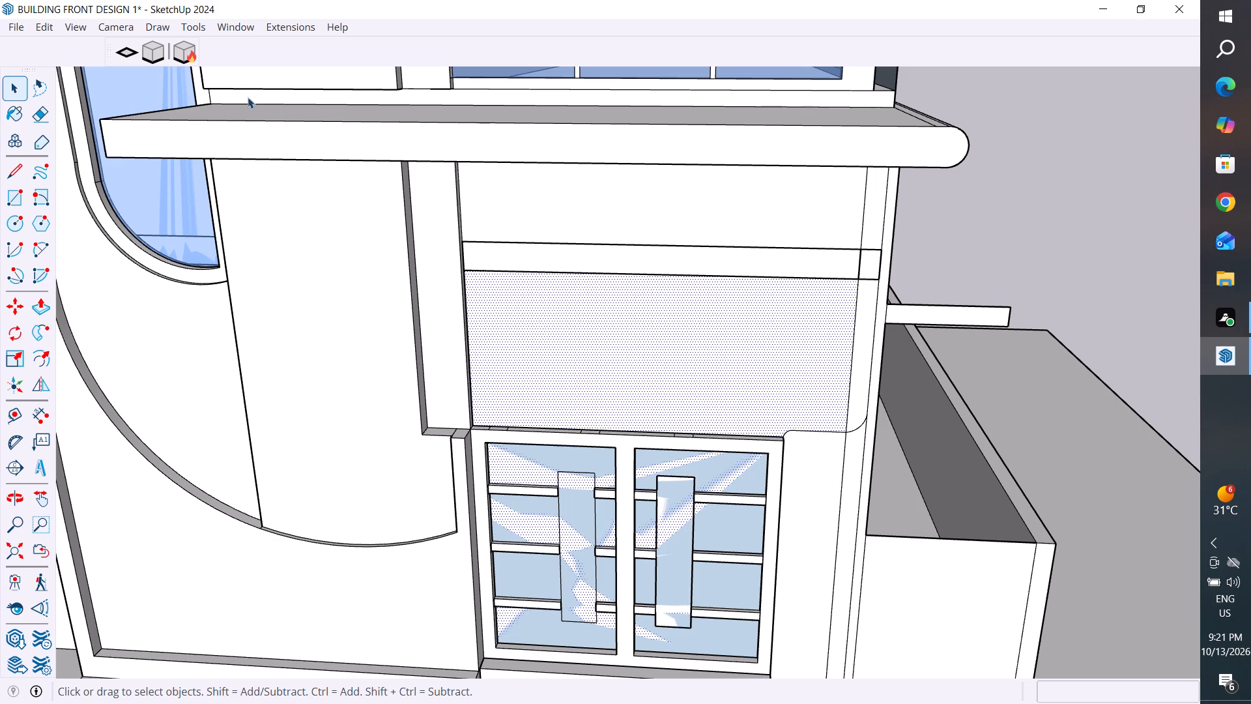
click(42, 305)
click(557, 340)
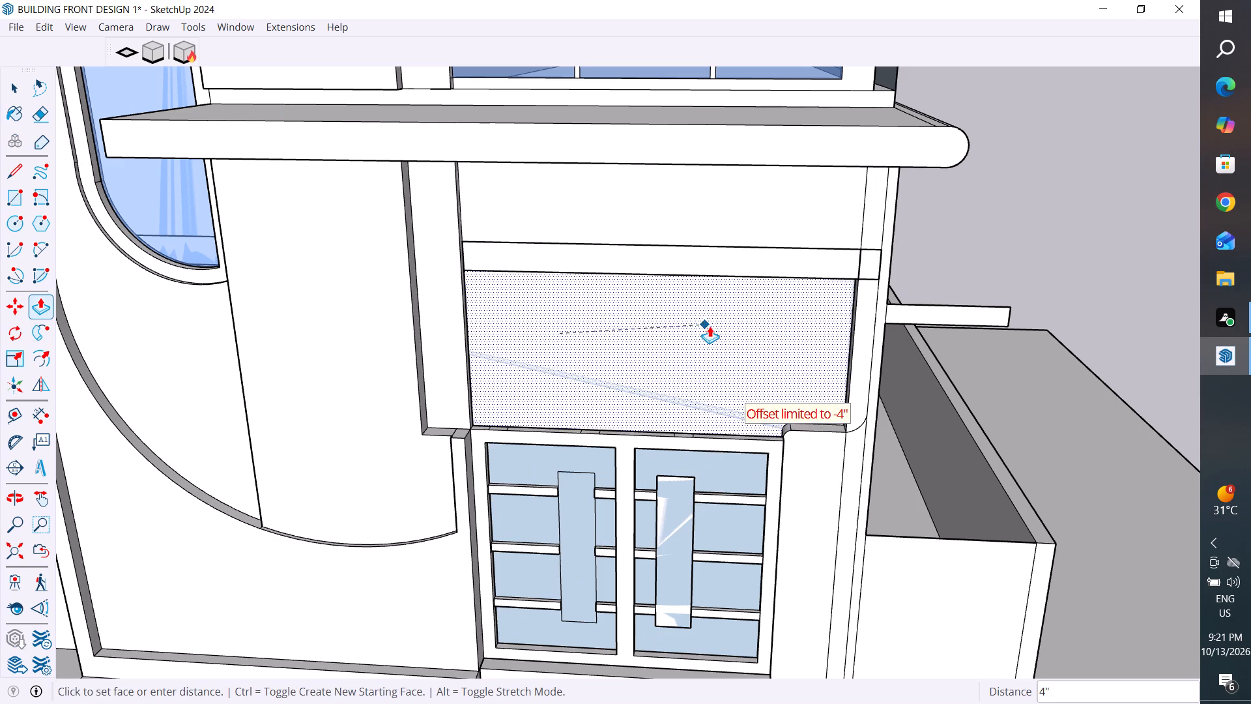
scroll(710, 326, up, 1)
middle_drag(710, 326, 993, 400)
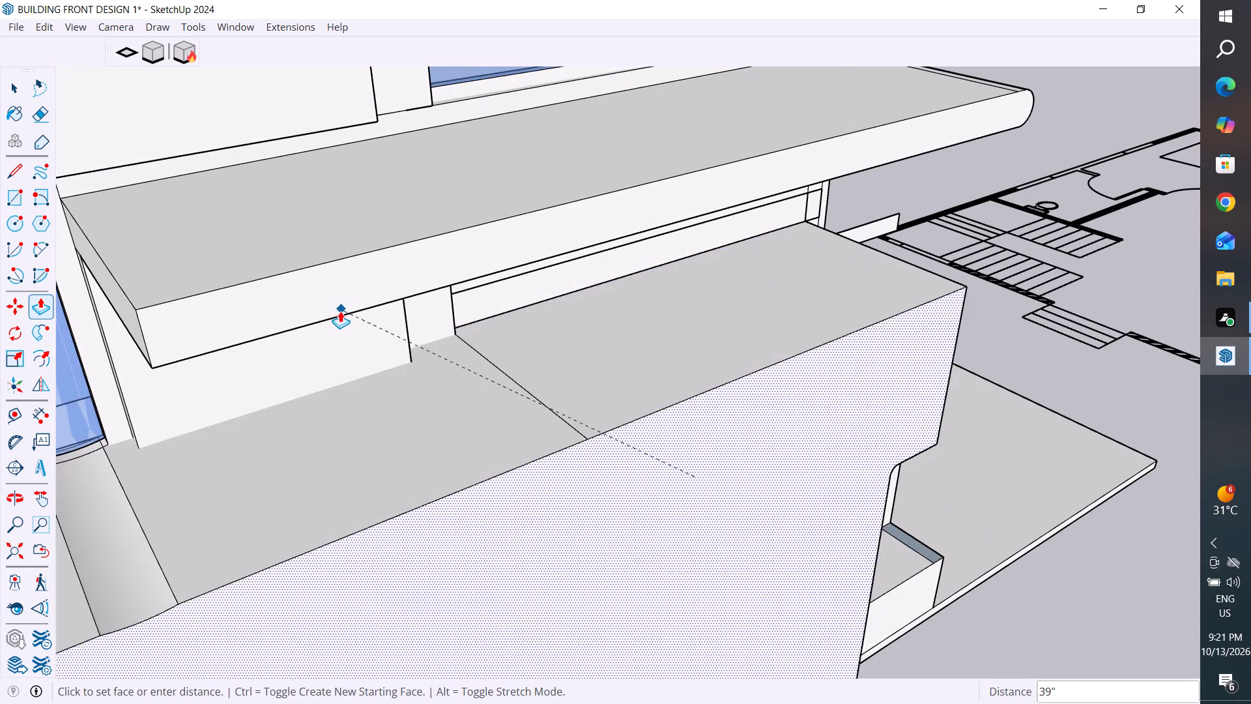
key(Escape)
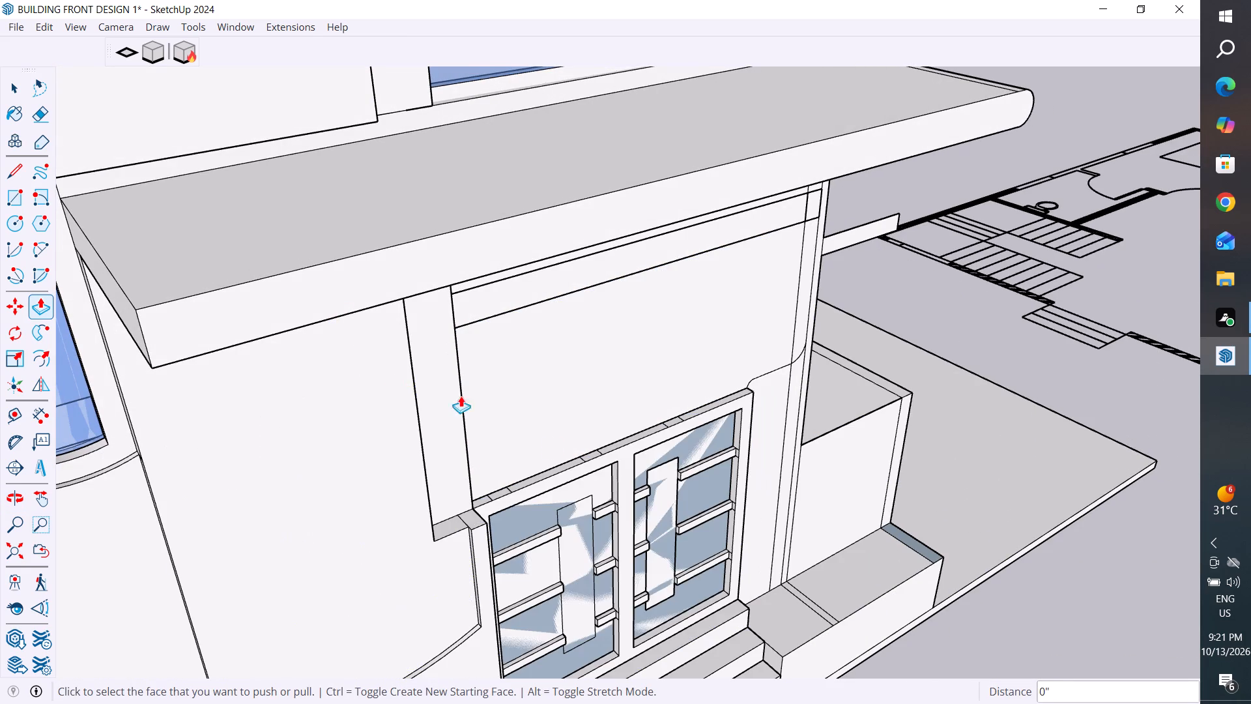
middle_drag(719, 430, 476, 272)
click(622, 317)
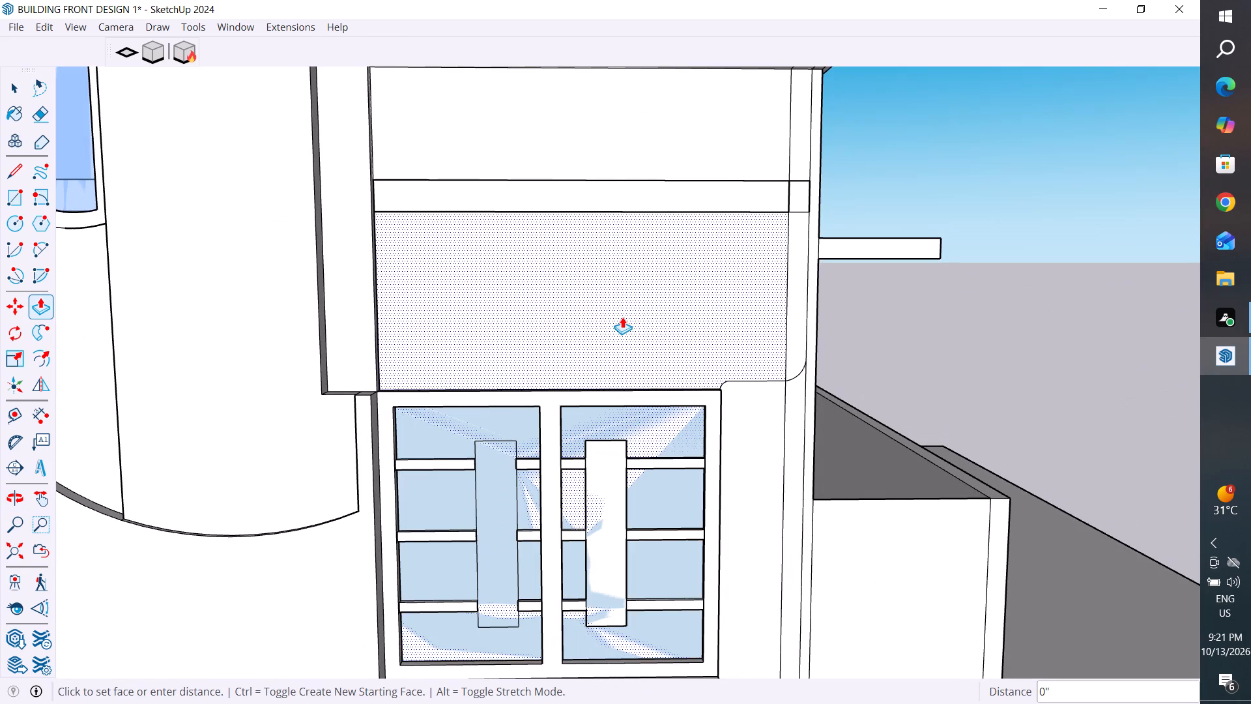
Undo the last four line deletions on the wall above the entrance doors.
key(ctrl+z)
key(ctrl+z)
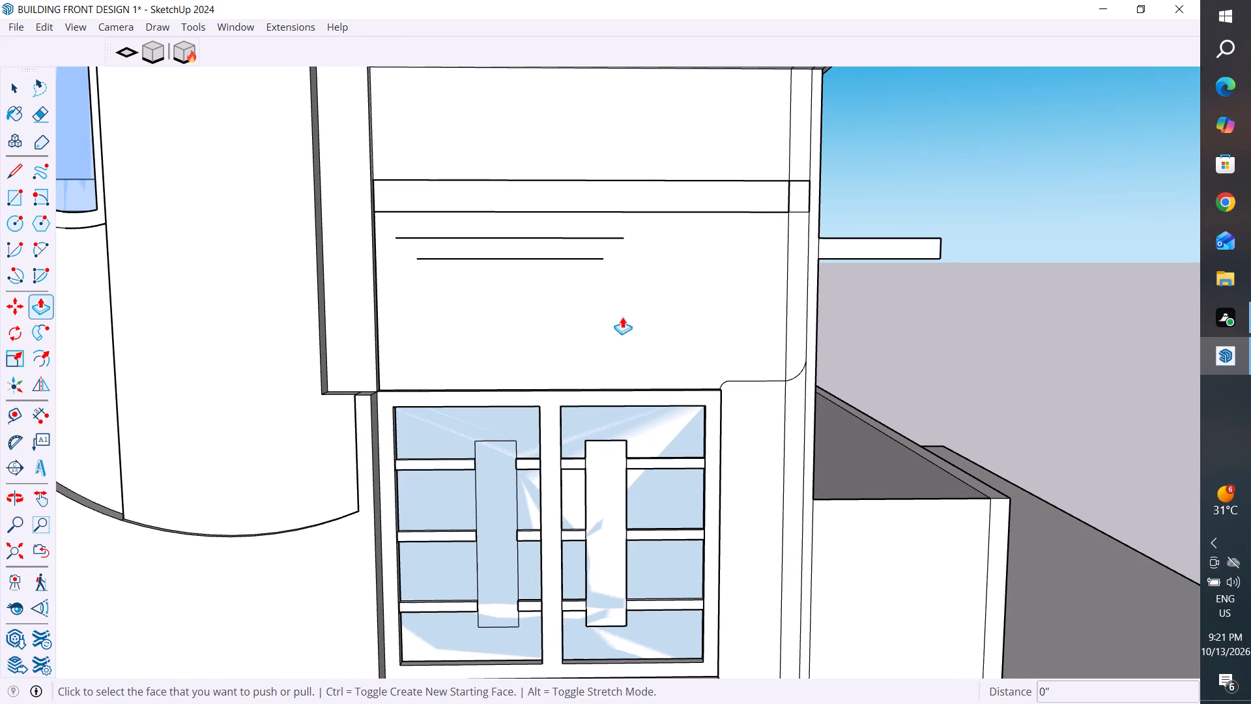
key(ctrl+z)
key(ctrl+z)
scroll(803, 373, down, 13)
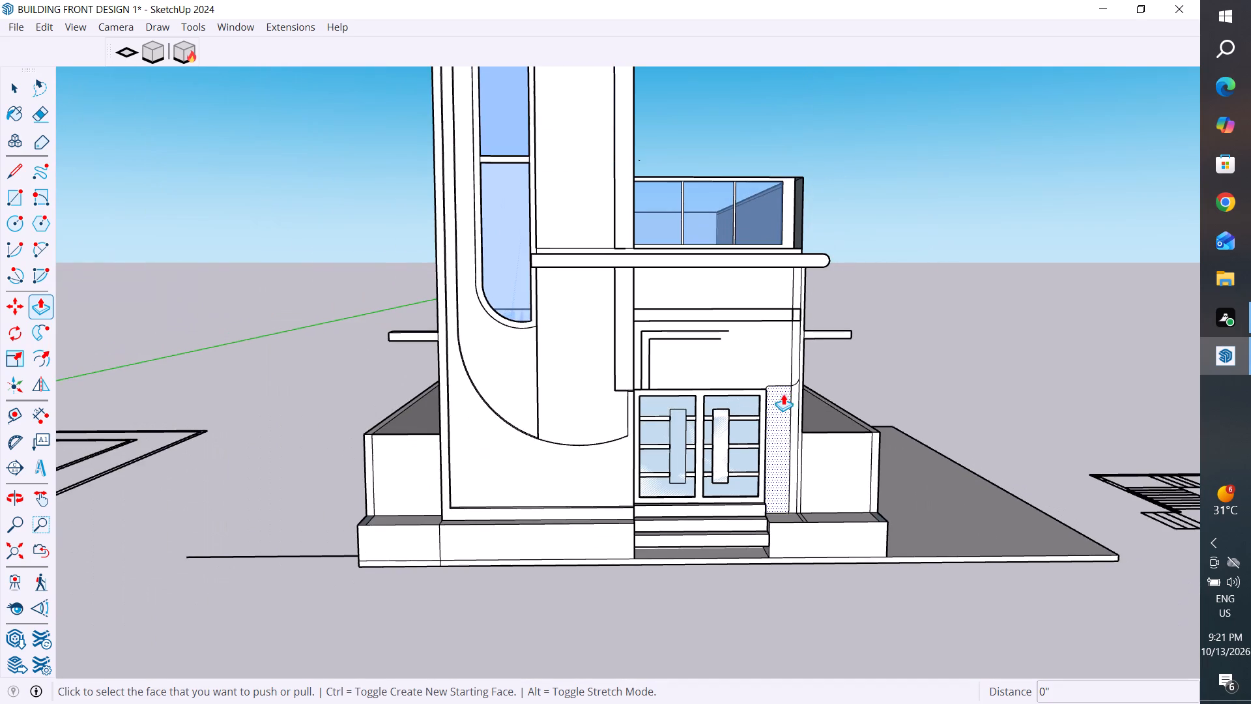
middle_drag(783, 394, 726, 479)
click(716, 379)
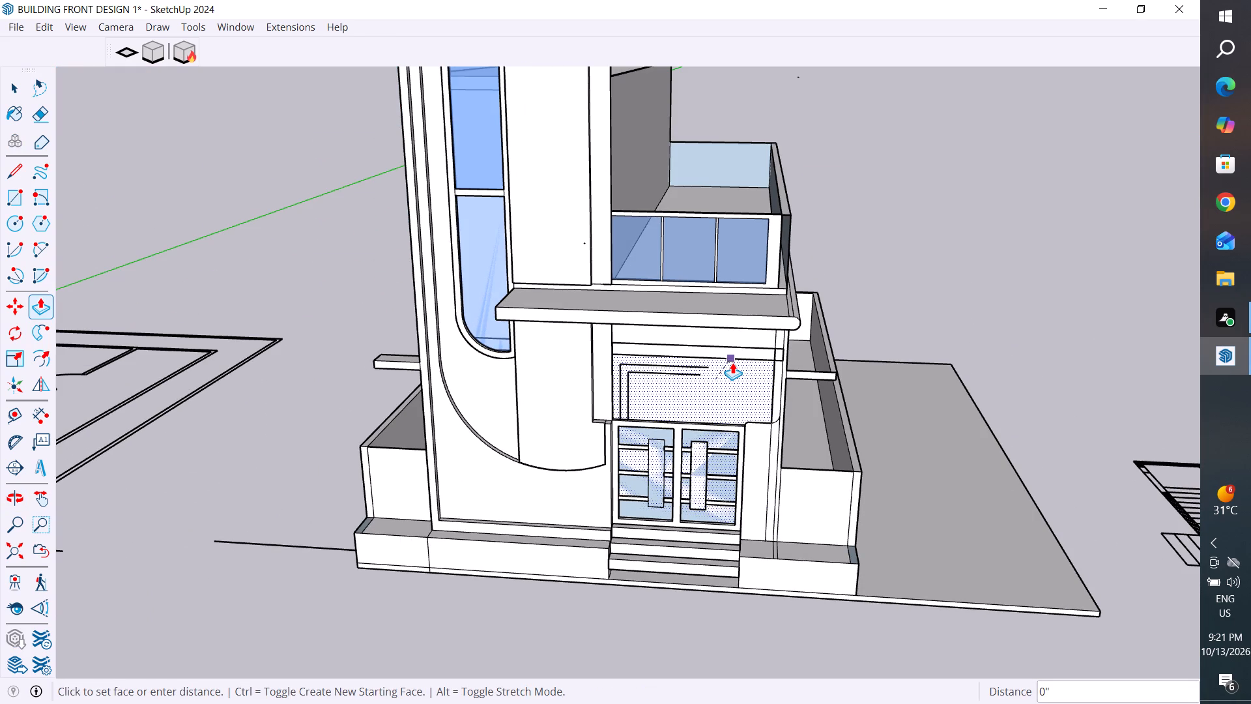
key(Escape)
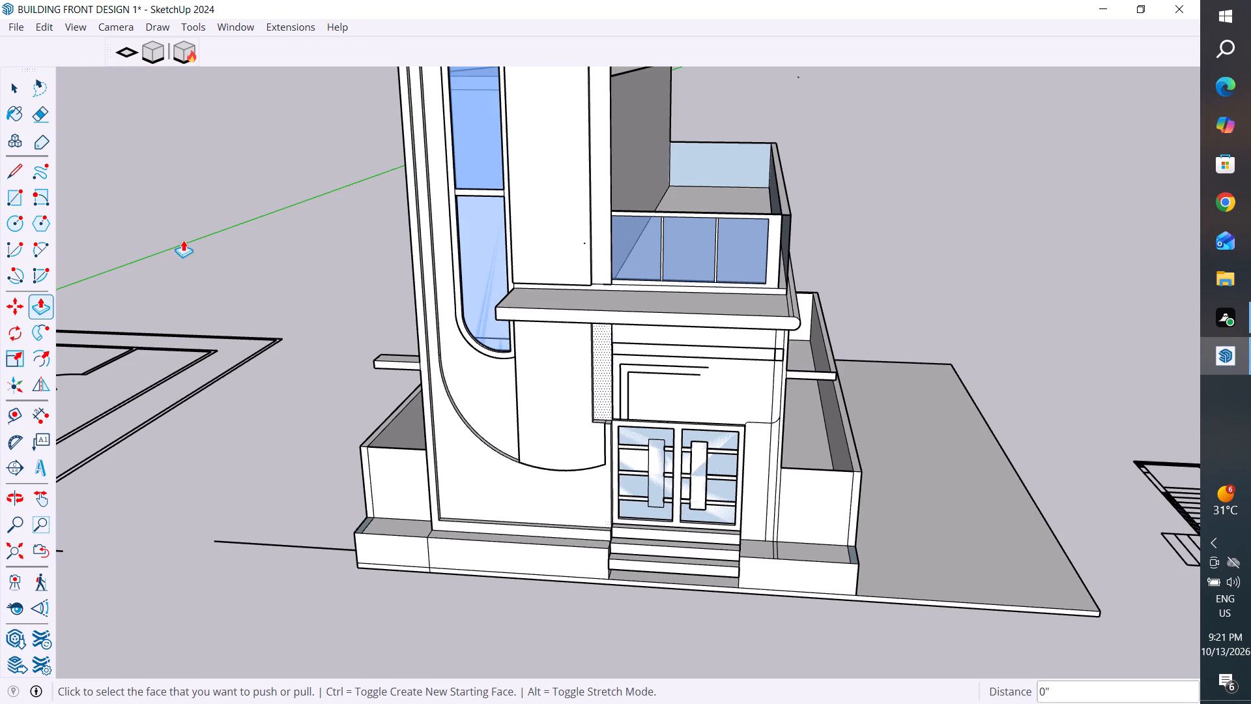
Delete the two horizontal and two vertical lines of the window outline on the wall above the entrance doors.
click(18, 95)
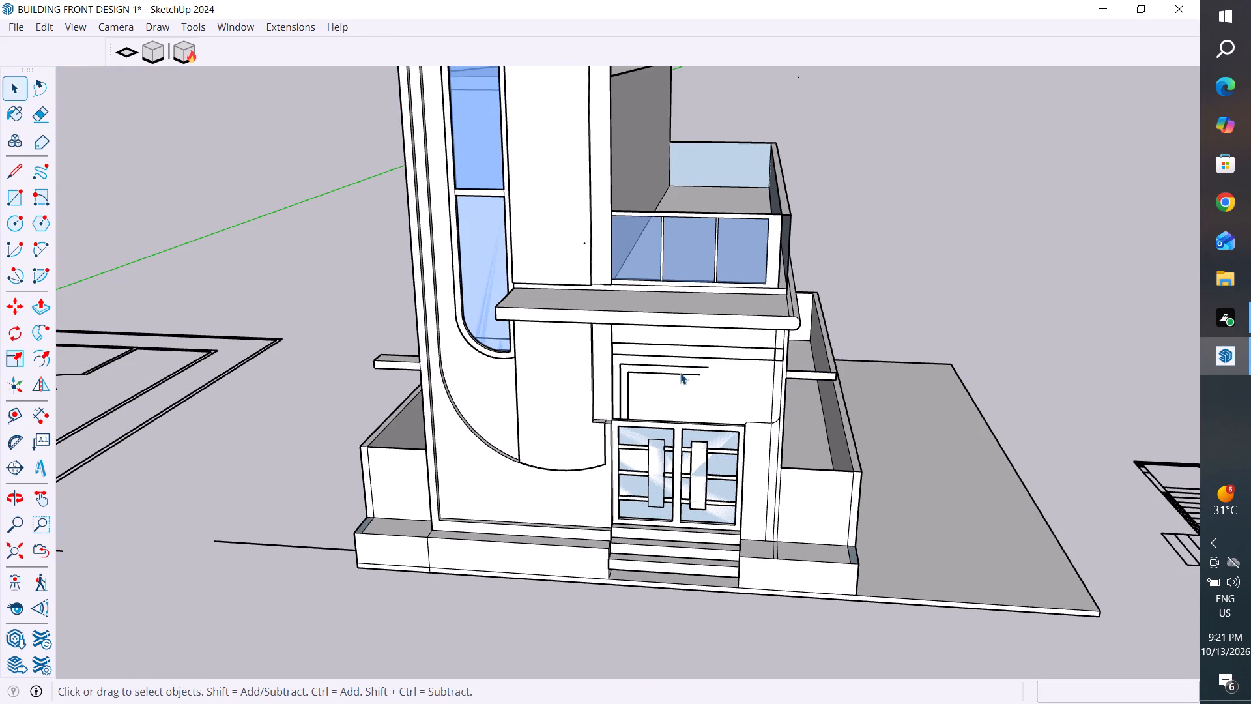
scroll(680, 373, up, 3)
click(688, 374)
key(Delete)
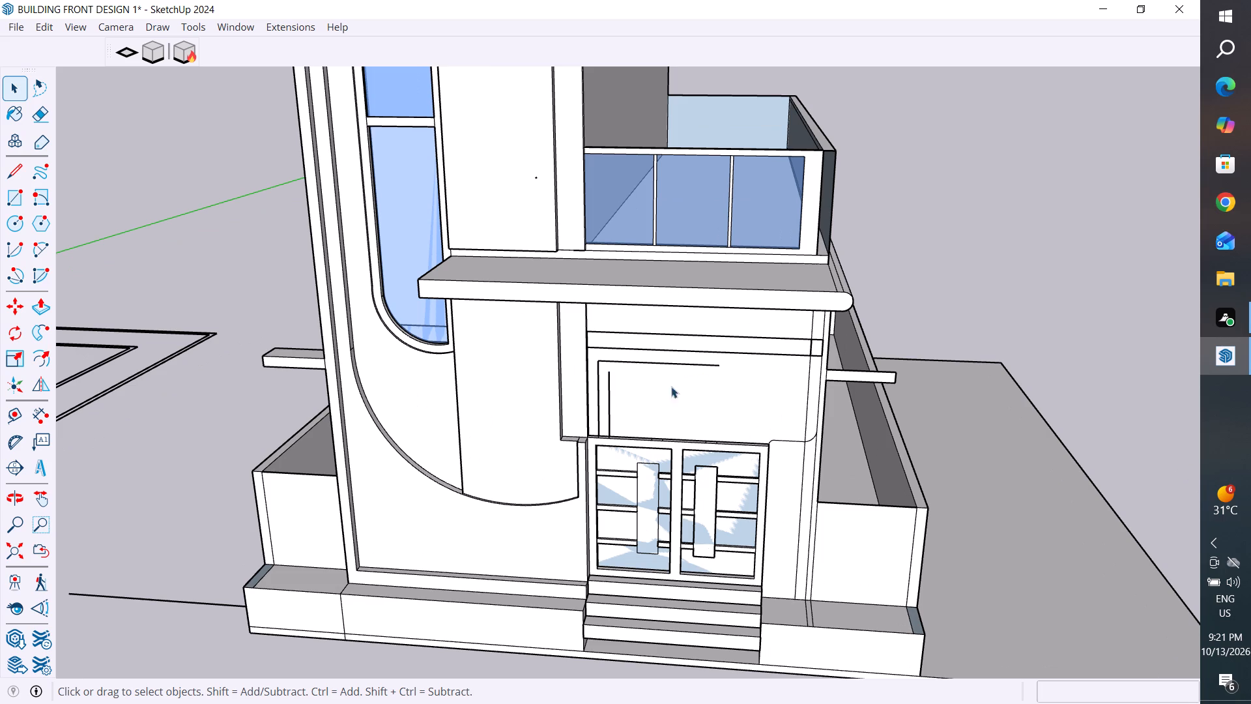
click(609, 403)
key(Delete)
click(607, 401)
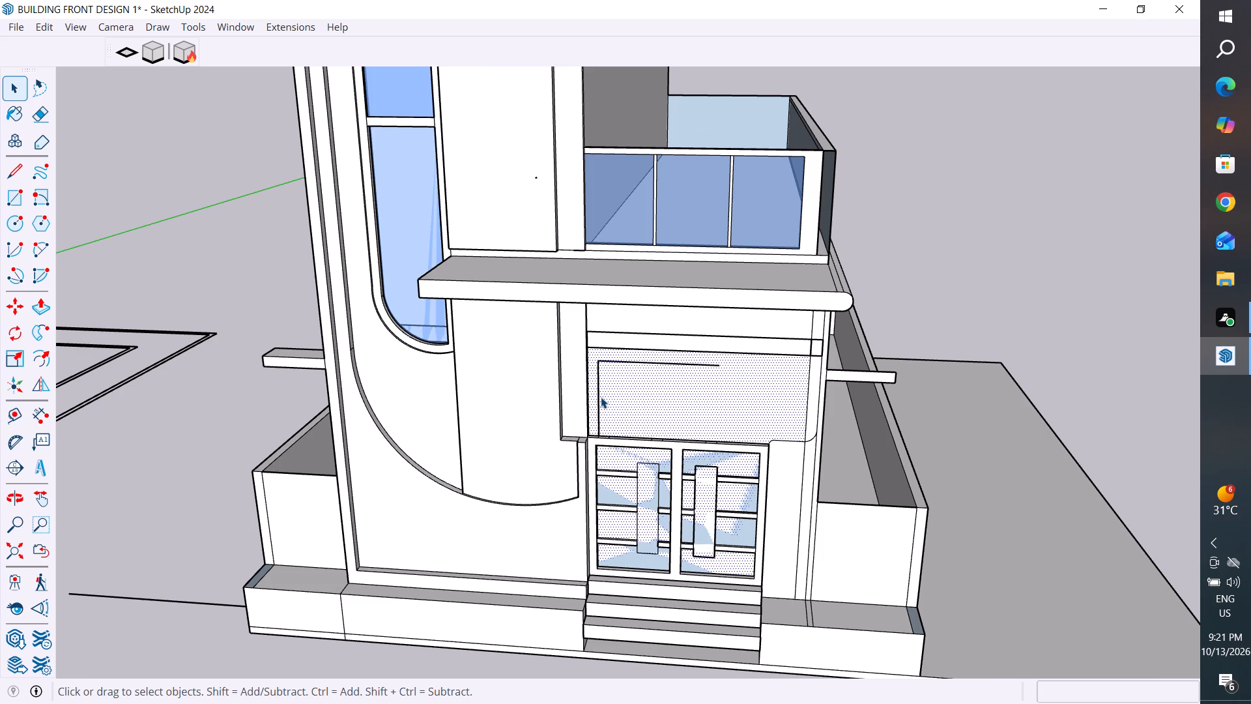
click(601, 397)
key(Delete)
click(633, 362)
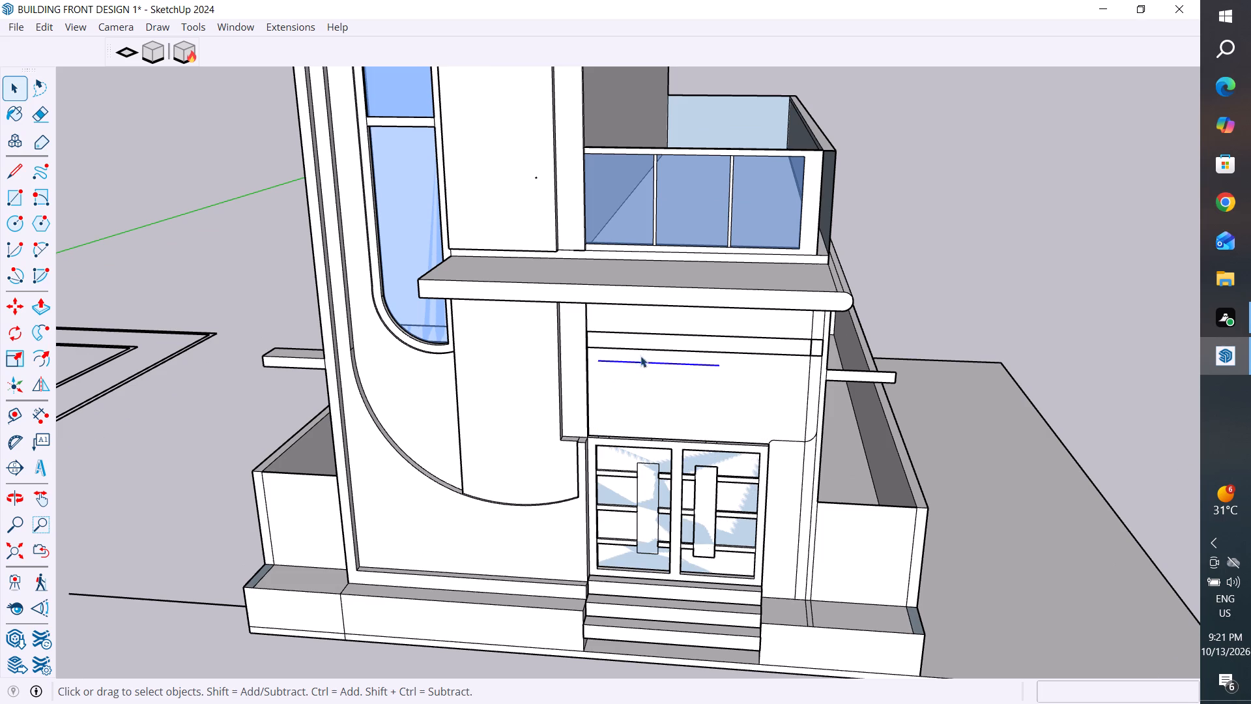
key(Delete)
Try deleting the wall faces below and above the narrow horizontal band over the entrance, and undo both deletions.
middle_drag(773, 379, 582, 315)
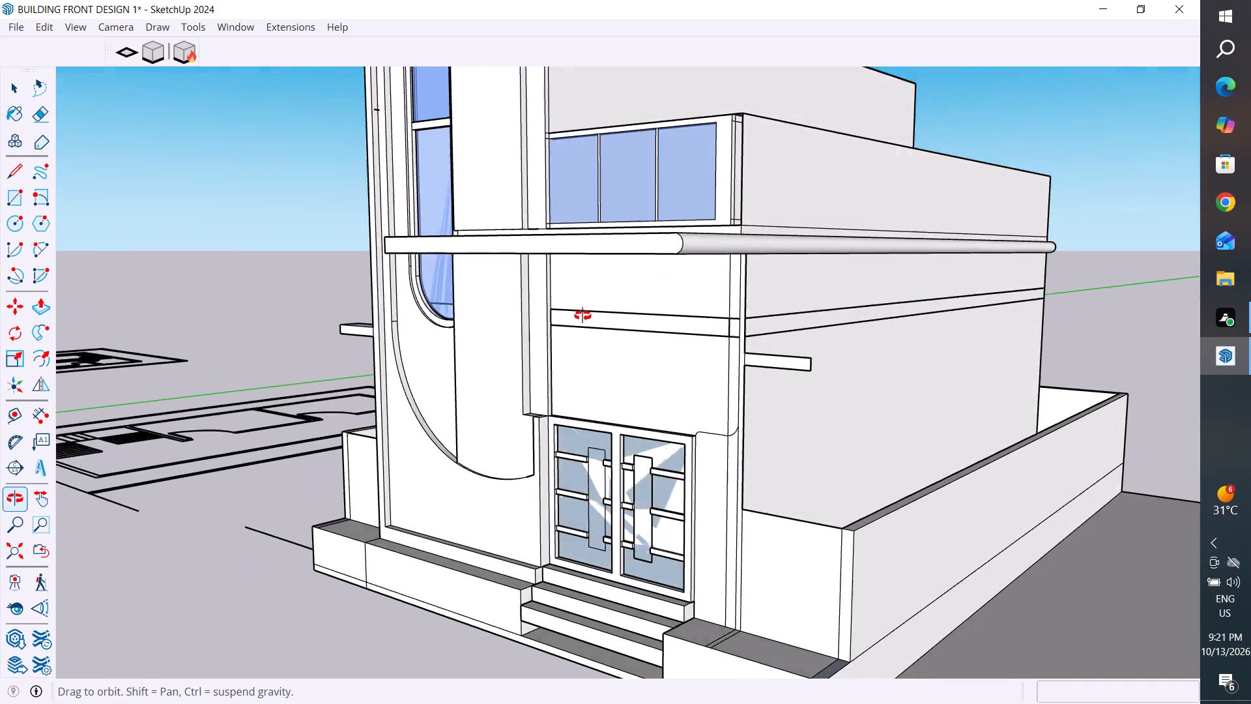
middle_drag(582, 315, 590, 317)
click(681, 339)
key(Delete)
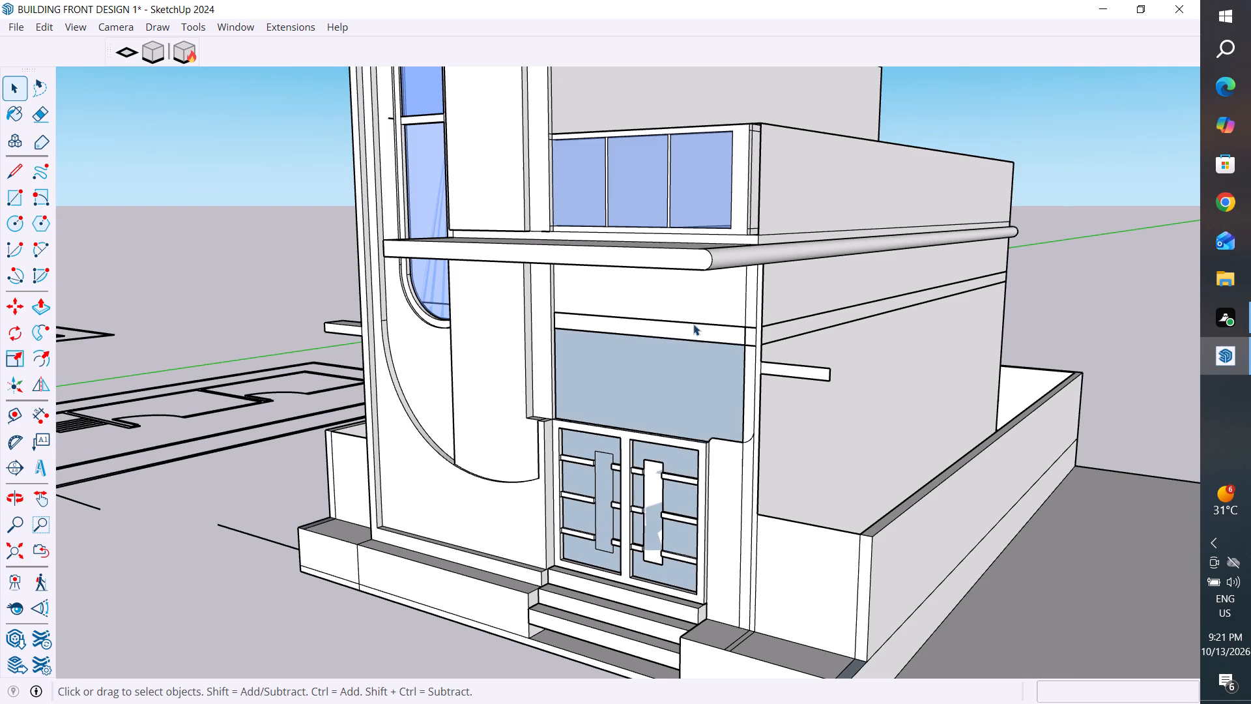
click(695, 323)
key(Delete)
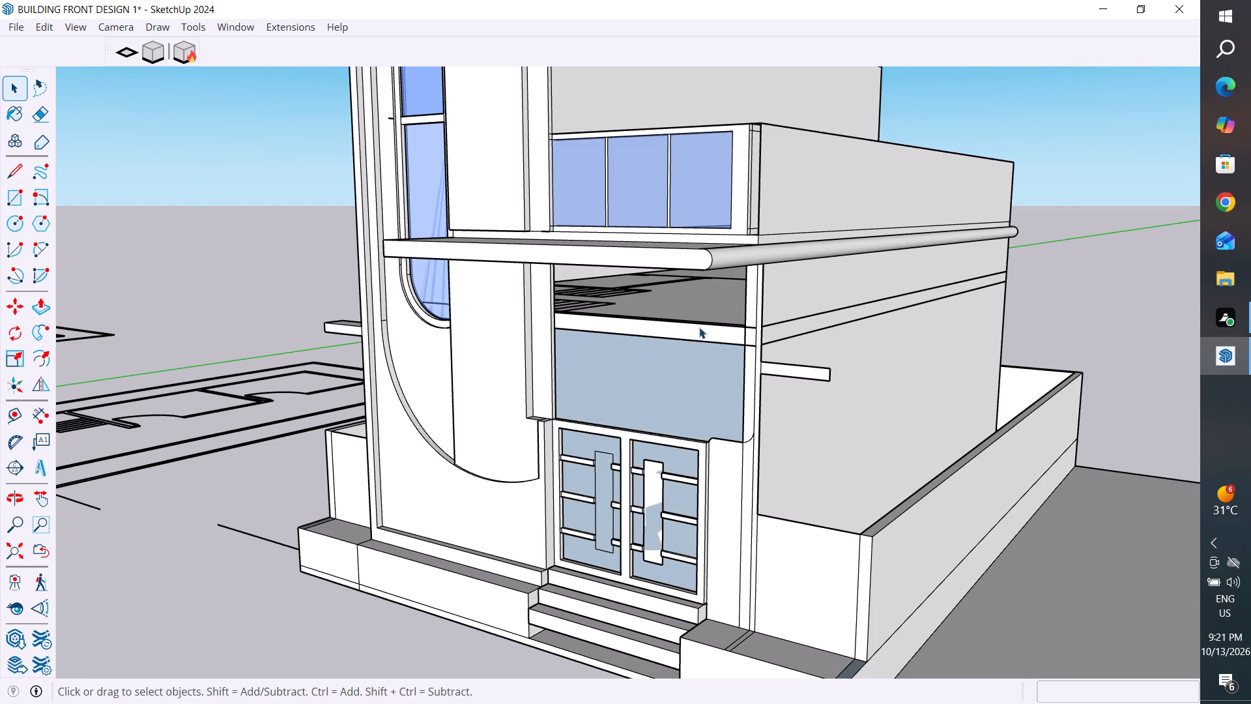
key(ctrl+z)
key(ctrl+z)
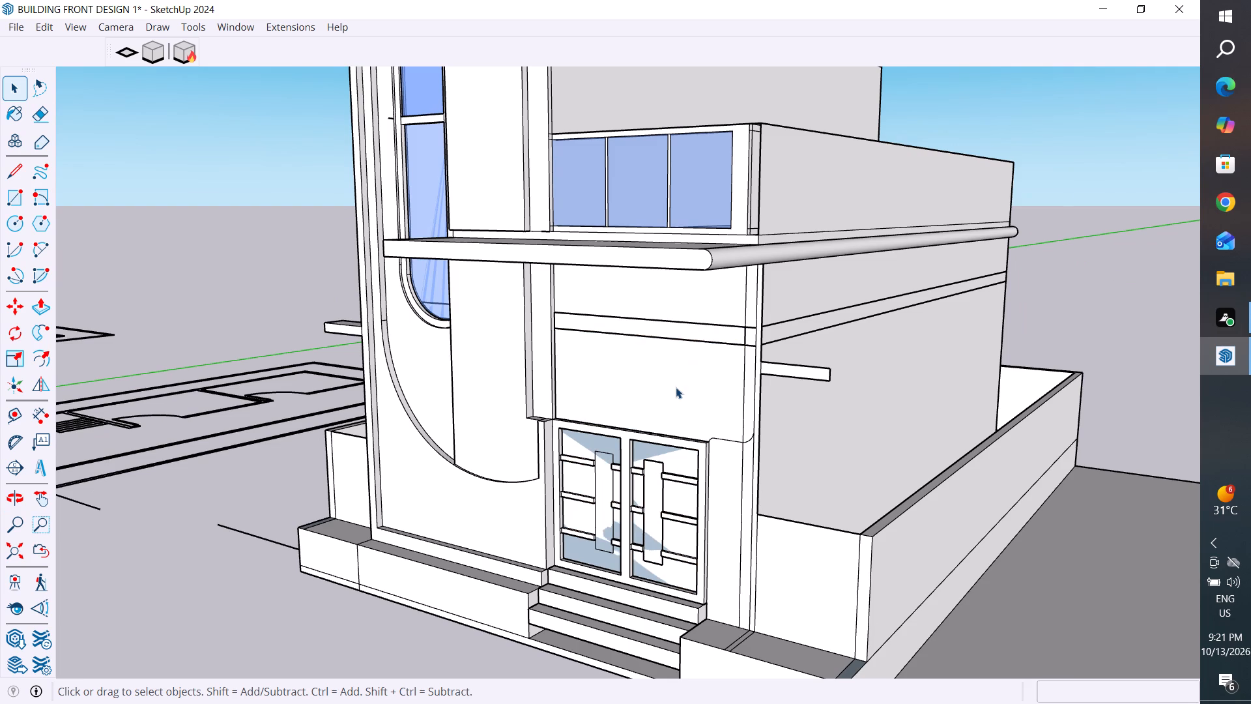
Delete the wall face between the narrow horizontal band and the entrance doors.
click(682, 385)
key(Delete)
Examine the opening above the entrance doors, its side edge and the face behind it from close up and several angles.
middle_drag(768, 437, 816, 468)
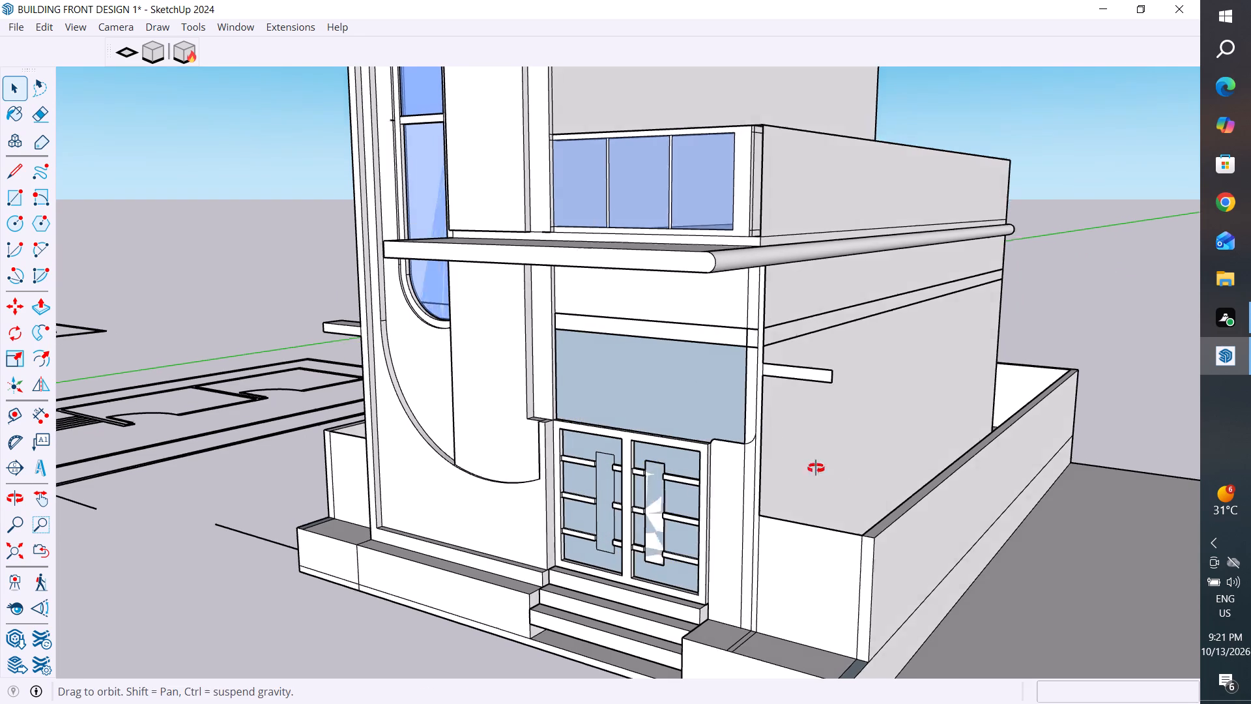
middle_drag(816, 468, 987, 487)
scroll(856, 442, up, 4)
middle_drag(809, 441, 1007, 507)
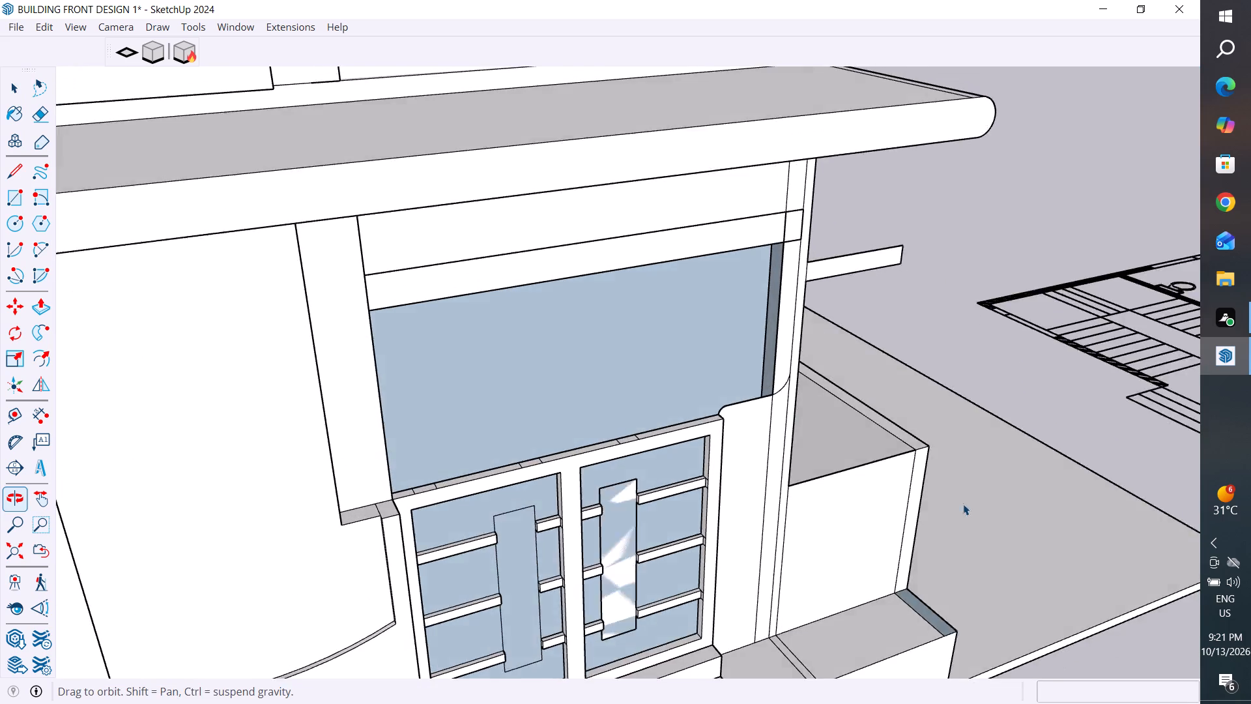
scroll(811, 391, up, 4)
middle_drag(711, 407, 773, 420)
scroll(686, 361, up, 5)
middle_drag(628, 355, 744, 357)
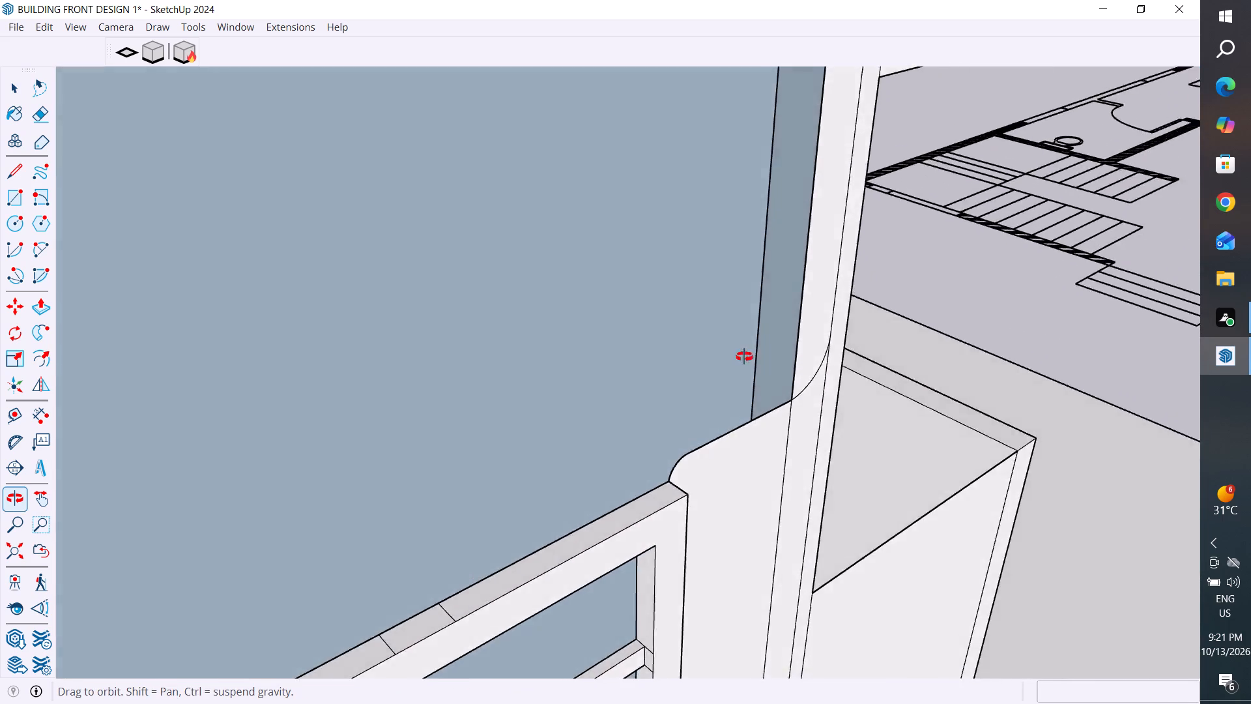
middle_drag(744, 357, 893, 248)
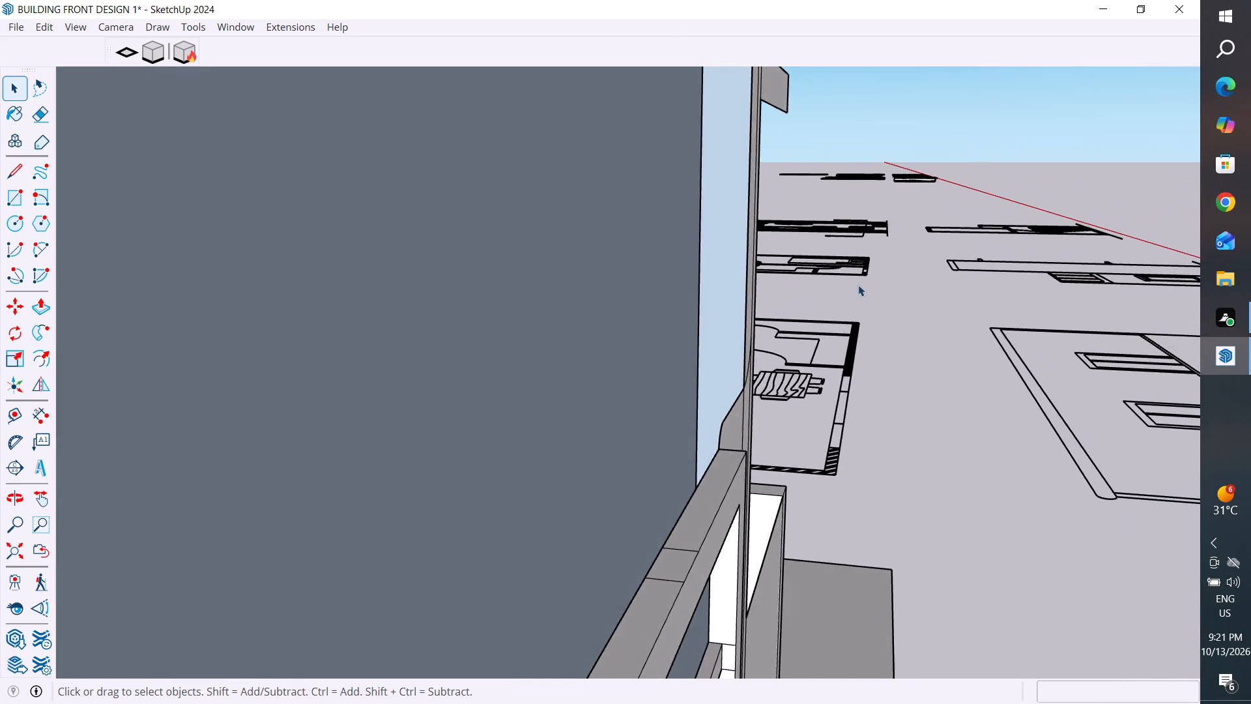
scroll(875, 278, up, 3)
scroll(869, 317, down, 5)
middle_drag(793, 330, 827, 352)
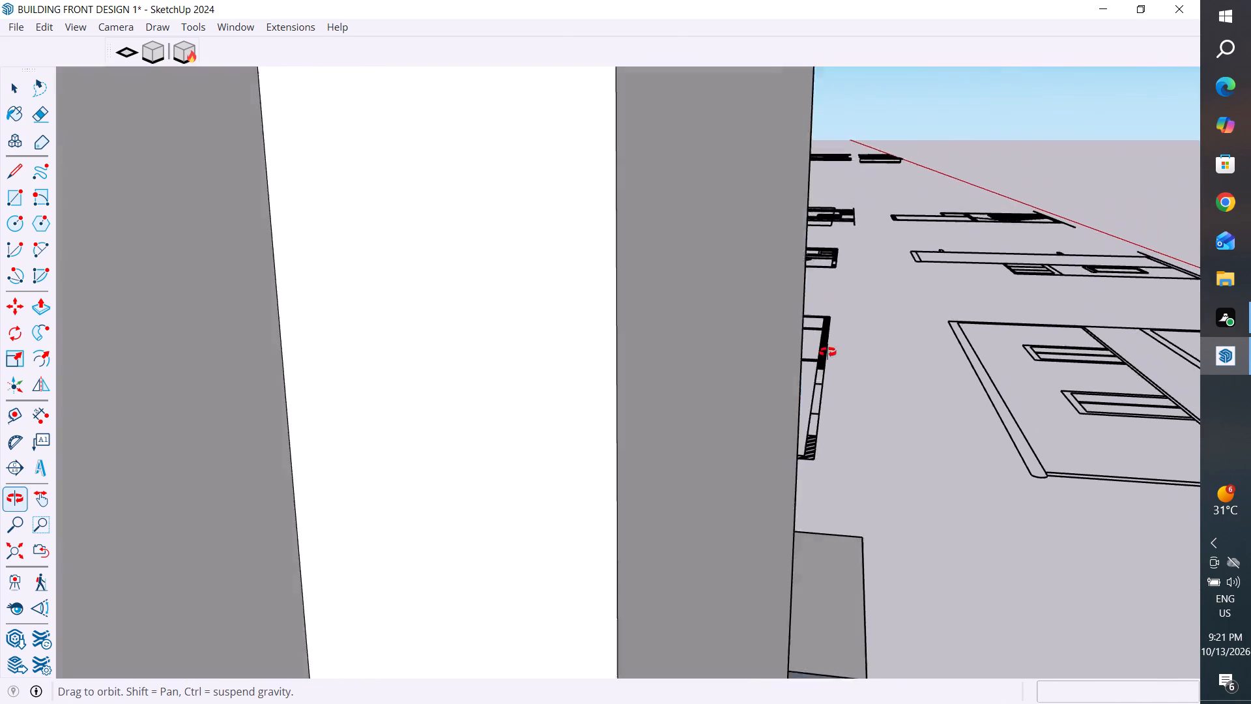
middle_drag(827, 352, 715, 379)
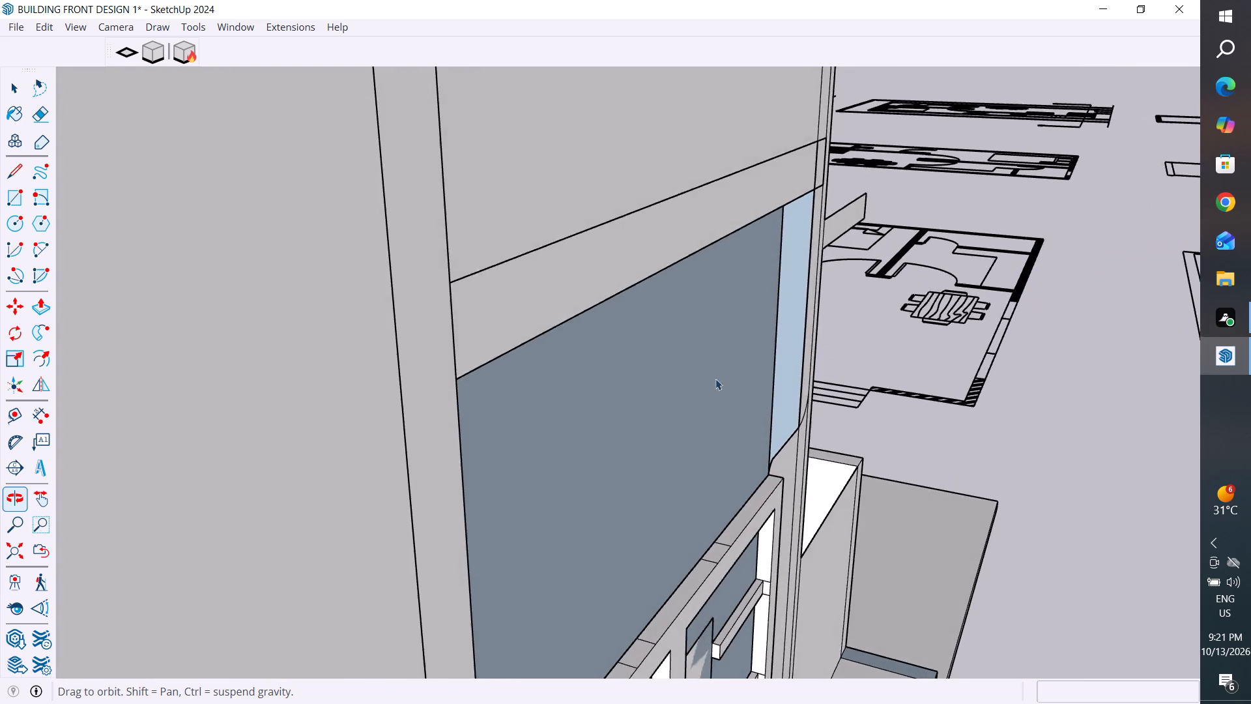
middle_drag(715, 379, 713, 381)
scroll(826, 389, up, 4)
middle_drag(827, 424, 869, 408)
scroll(867, 408, up, 1)
scroll(748, 469, down, 11)
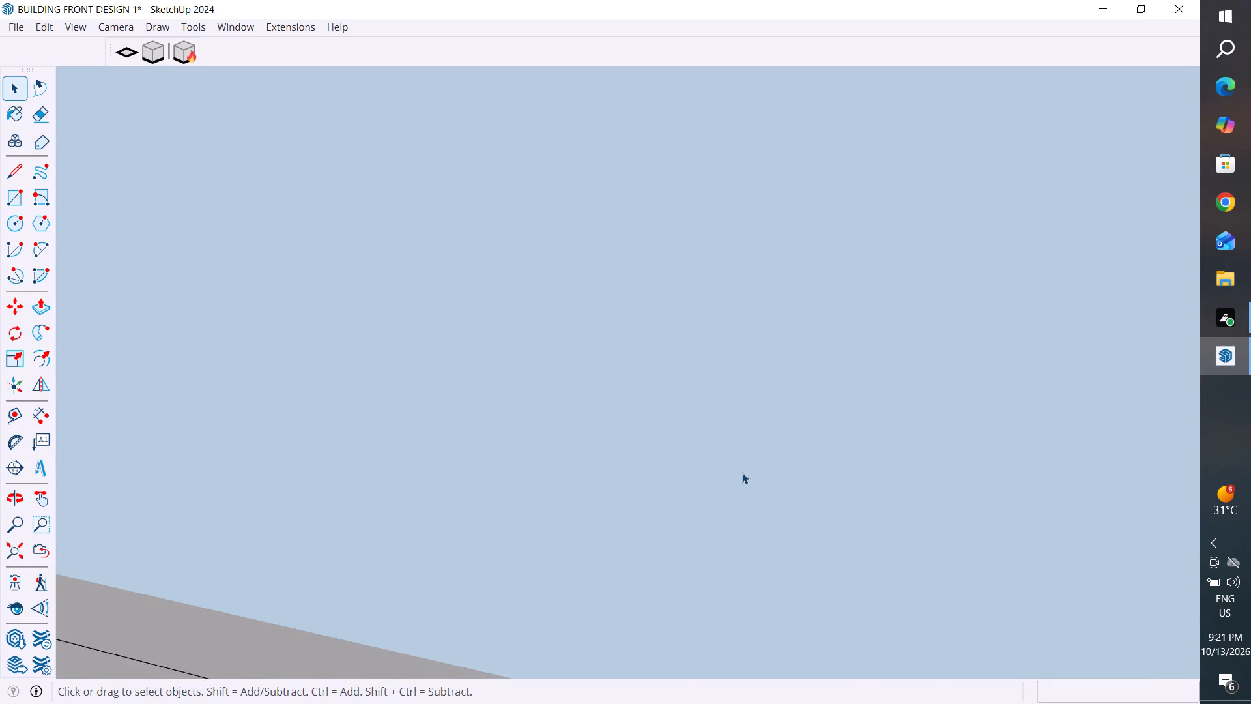
scroll(742, 473, down, 20)
scroll(742, 473, down, 20)
scroll(742, 473, down, 10)
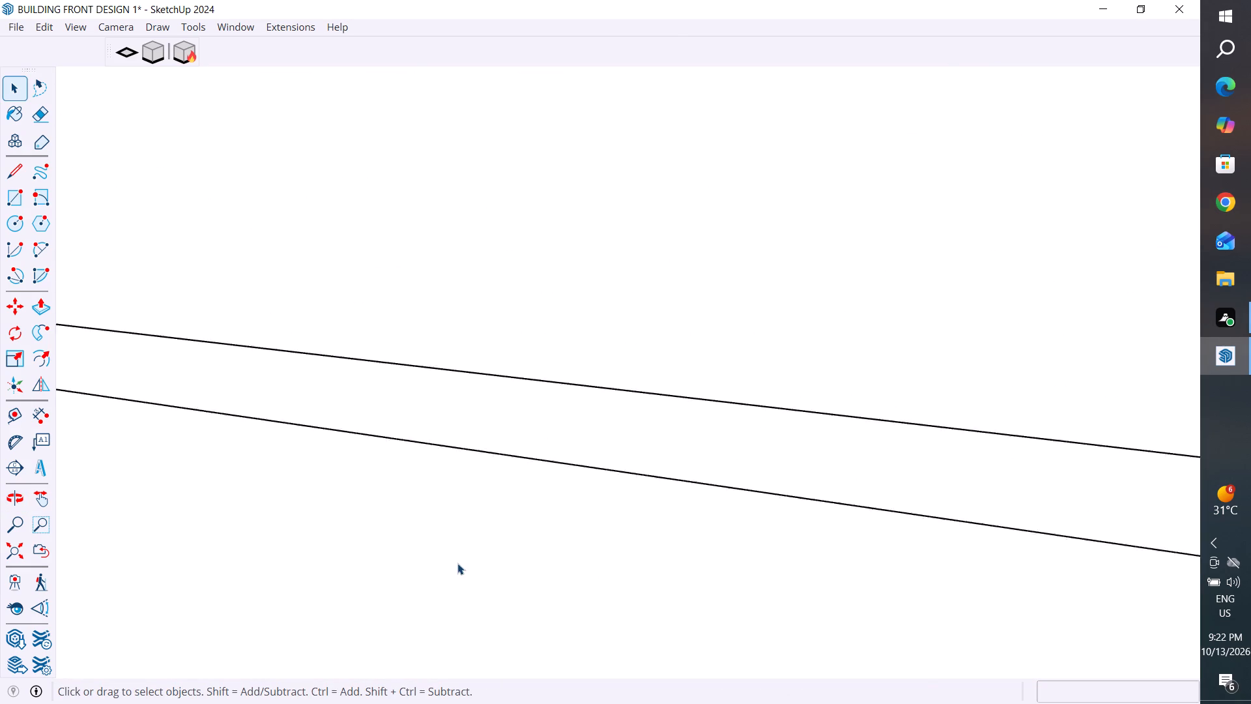
scroll(457, 563, down, 15)
middle_drag(678, 561, 437, 499)
scroll(566, 507, up, 5)
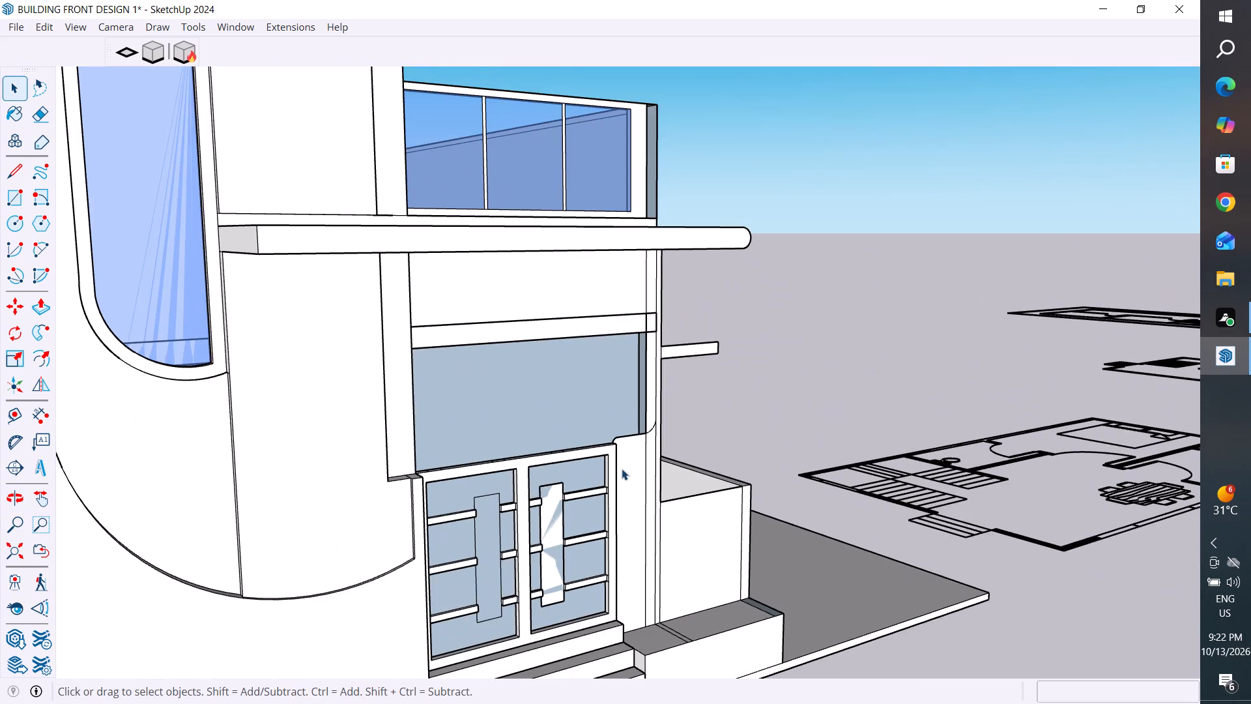
middle_drag(636, 456, 633, 480)
click(357, 439)
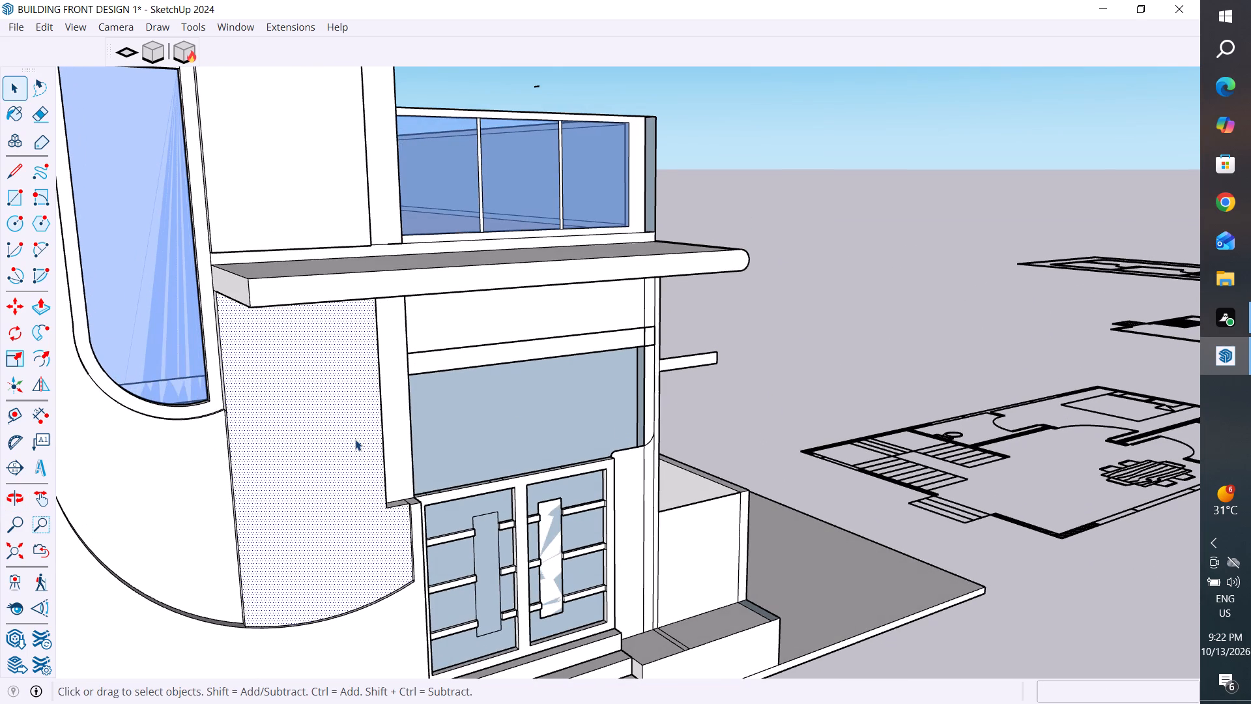
Extrude the vertical handle plate of the right-hand entrance door outward by 1".
scroll(558, 447, up, 2)
middle_drag(569, 505, 469, 478)
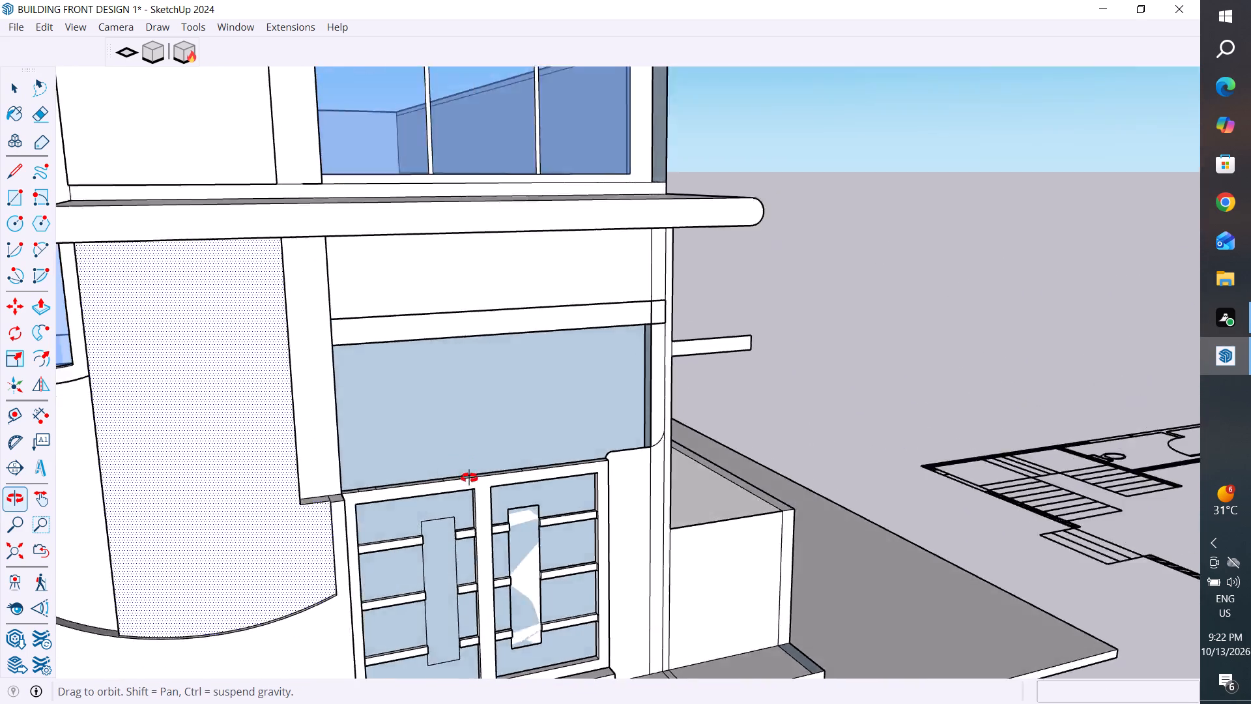
middle_drag(469, 478, 450, 389)
scroll(517, 527, up, 4)
middle_drag(597, 550, 469, 703)
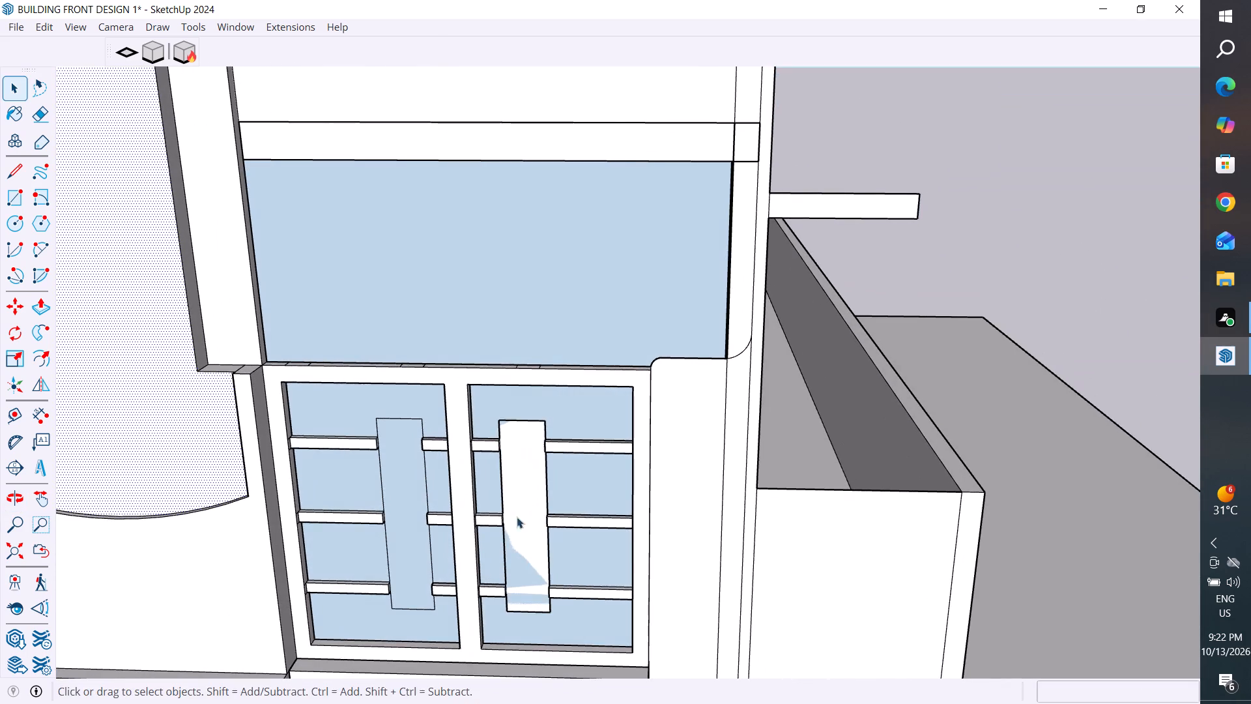
middle_drag(535, 445, 519, 651)
scroll(532, 510, up, 5)
click(543, 450)
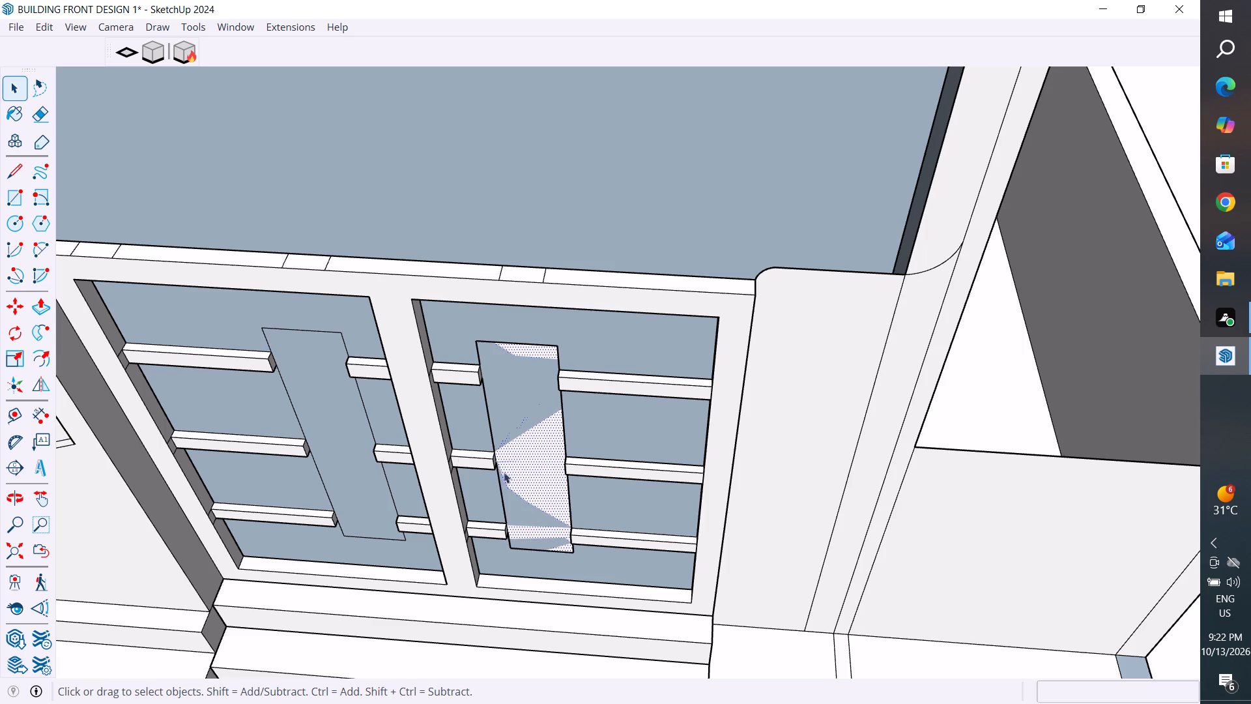
click(42, 303)
click(523, 439)
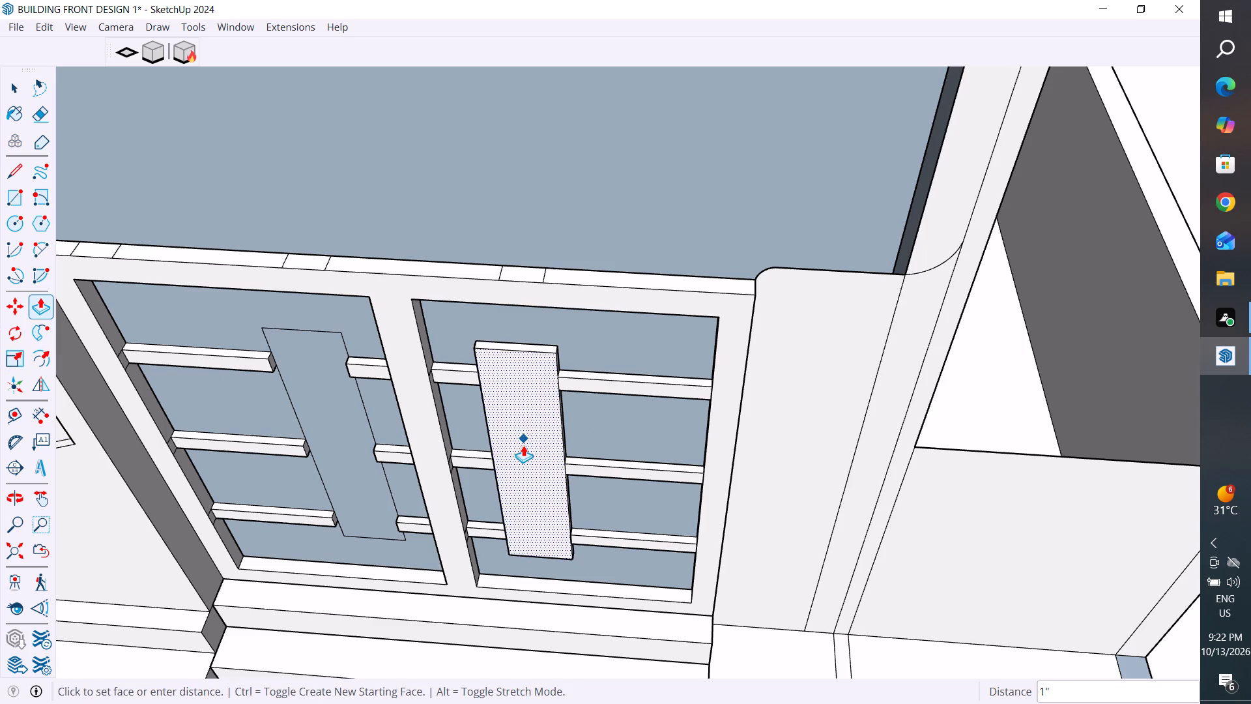
click(523, 445)
Draw a rectangle of about 8" by 38" over the vertical handle plate outline on the left-hand entrance door.
click(13, 199)
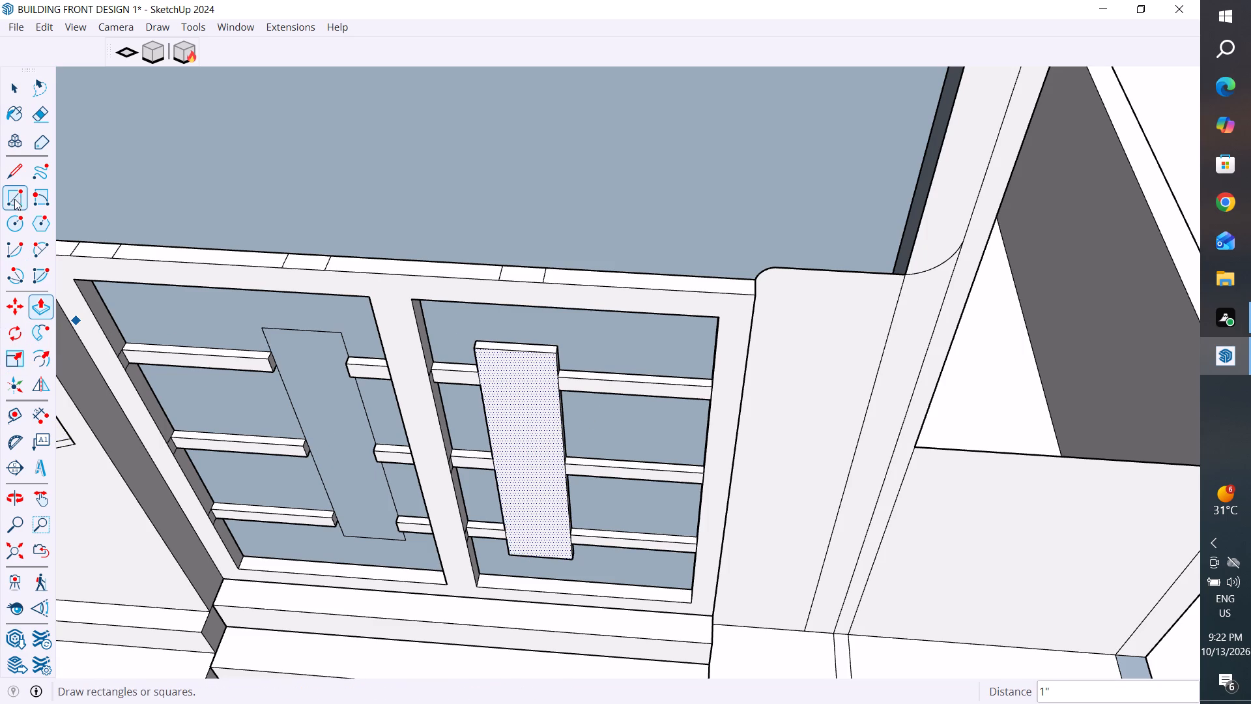
scroll(550, 265, down, 4)
middle_drag(431, 489, 477, 366)
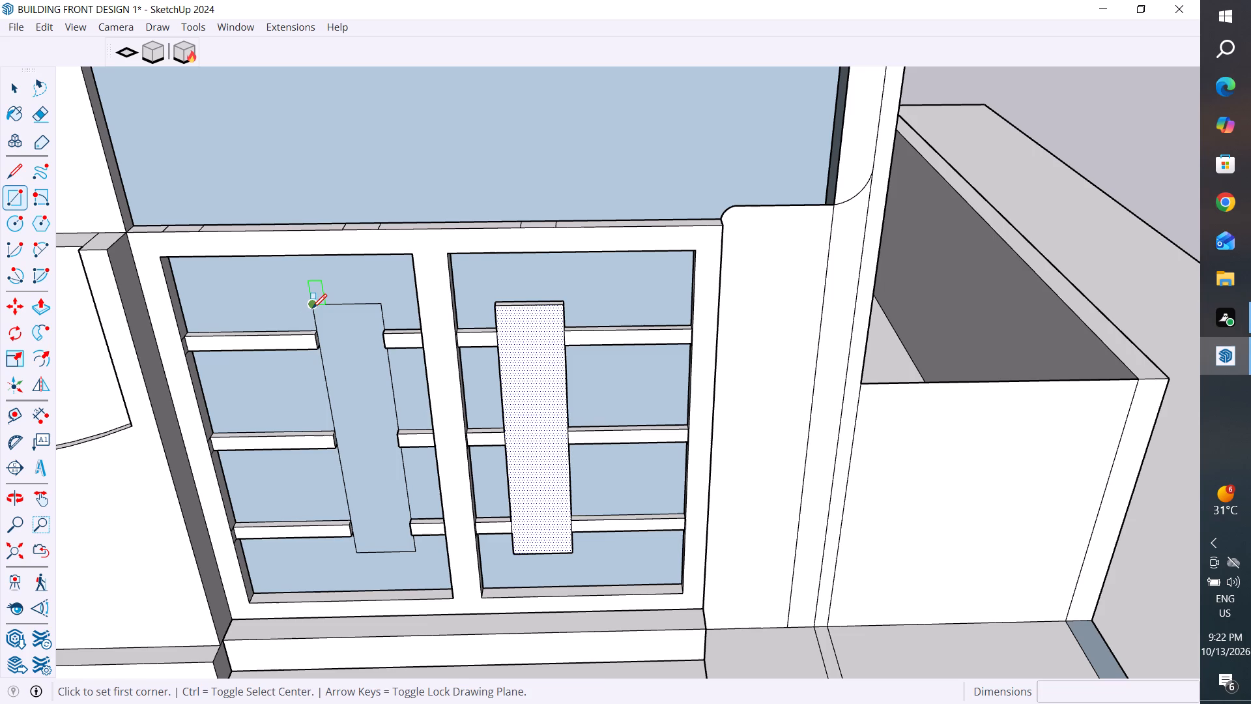
click(312, 308)
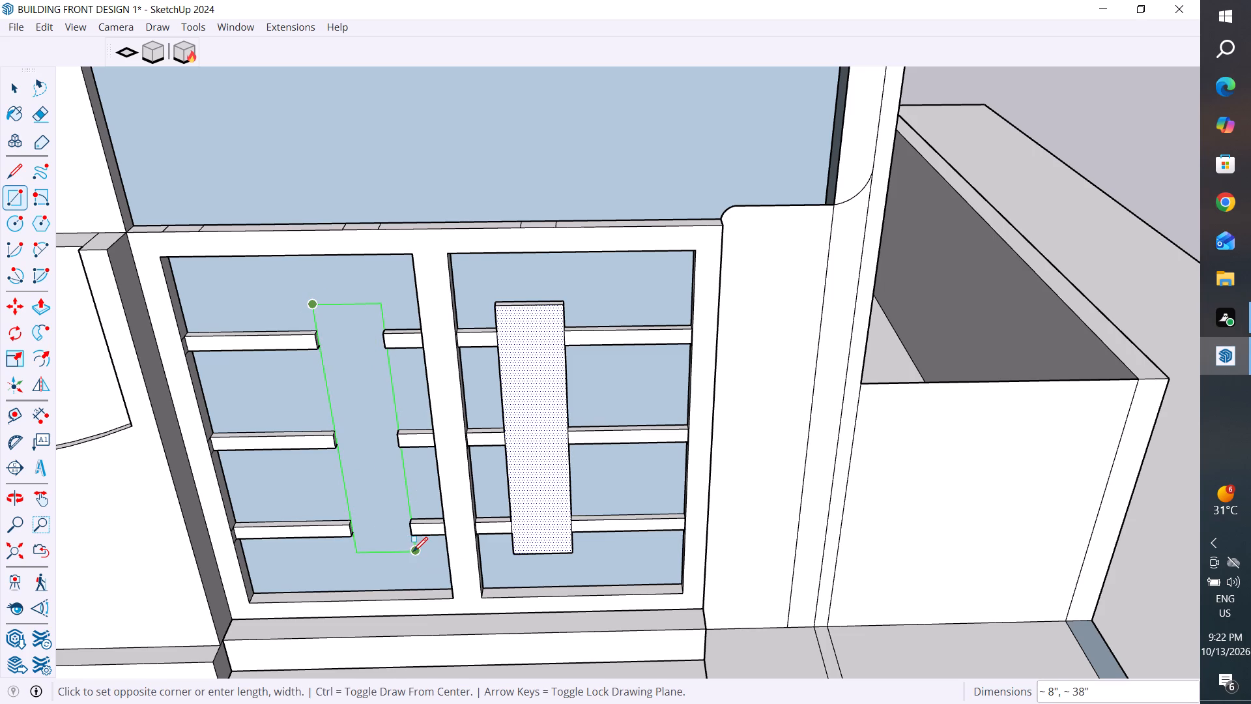
click(414, 551)
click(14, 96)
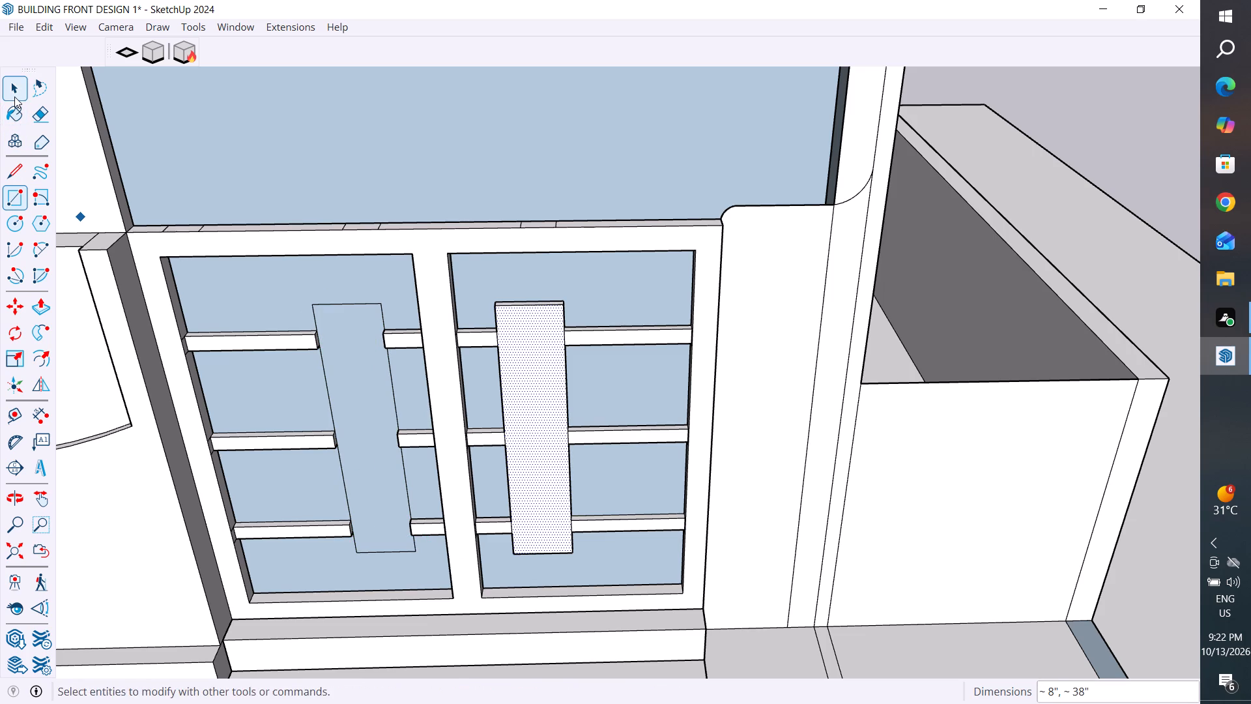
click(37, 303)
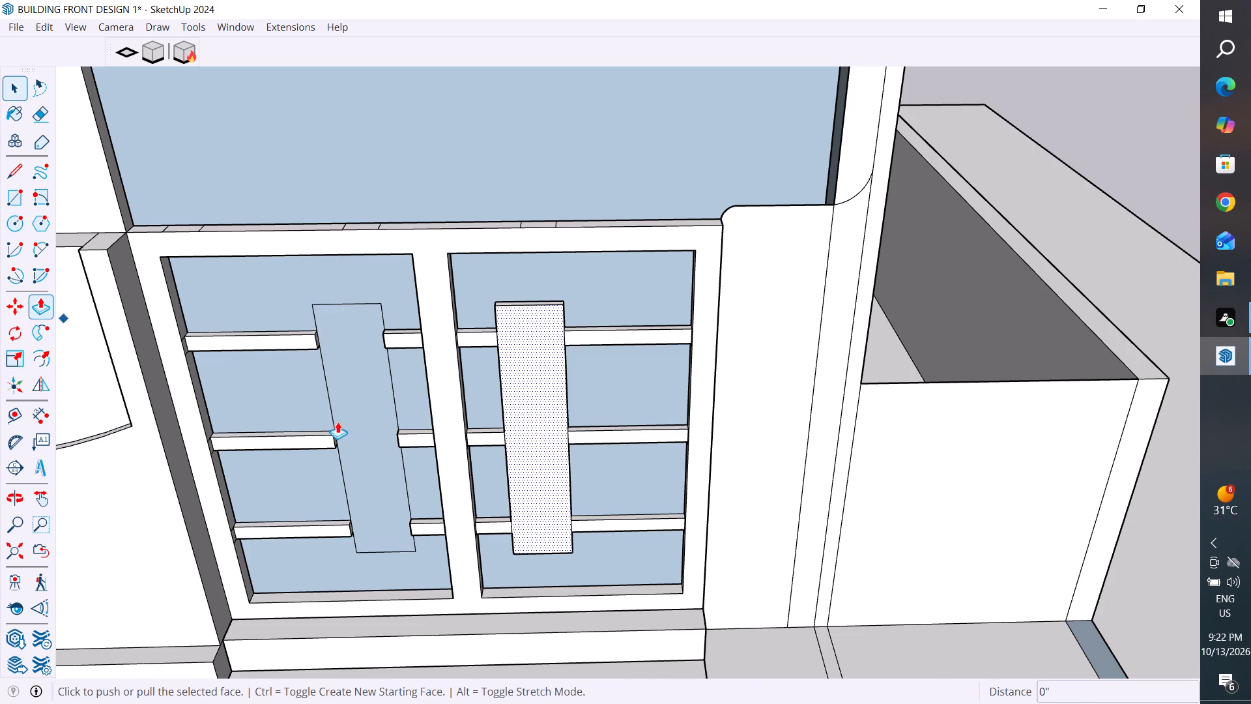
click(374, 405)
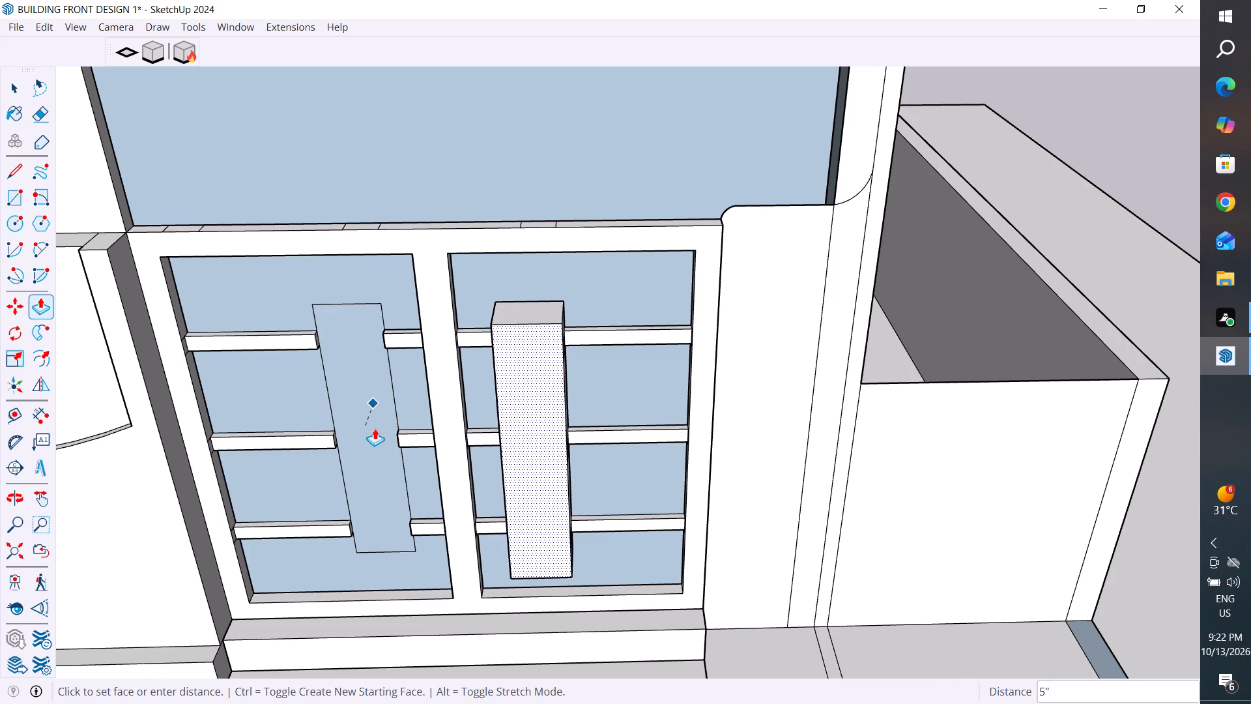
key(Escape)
Delete the large wall face filling the opening directly above the entrance doors.
scroll(706, 281, down, 3)
middle_drag(592, 396, 867, 334)
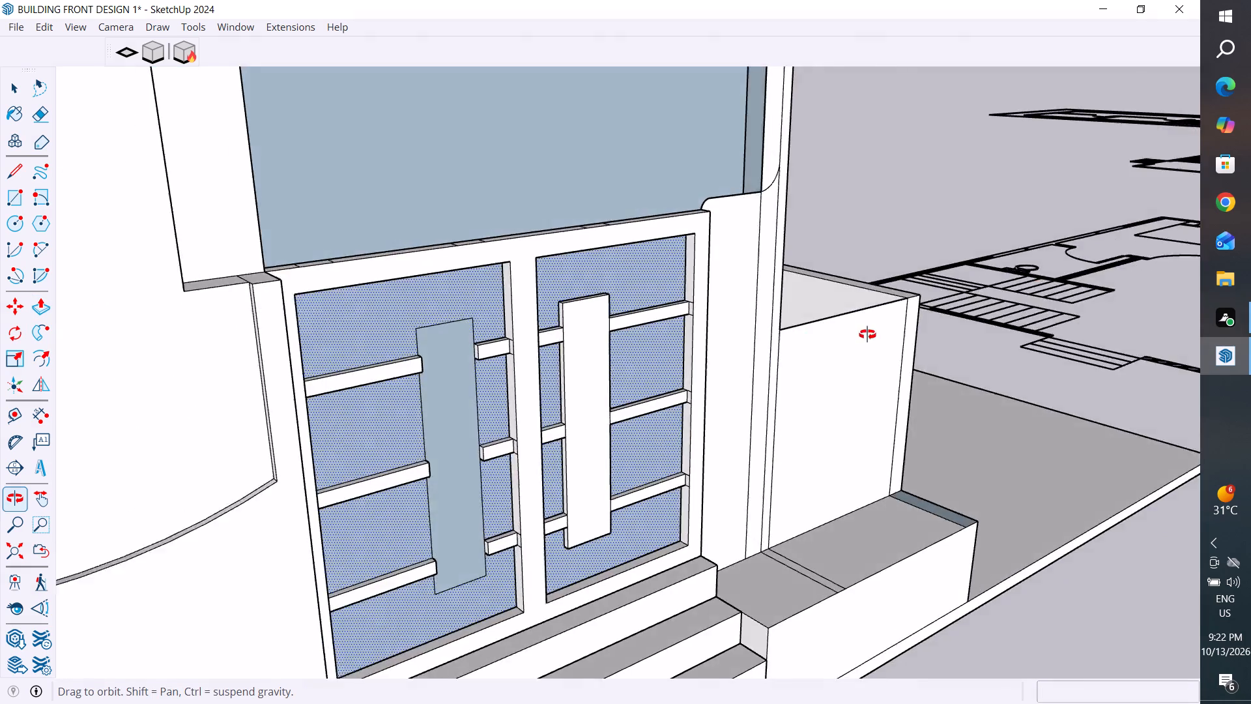
middle_drag(867, 334, 937, 367)
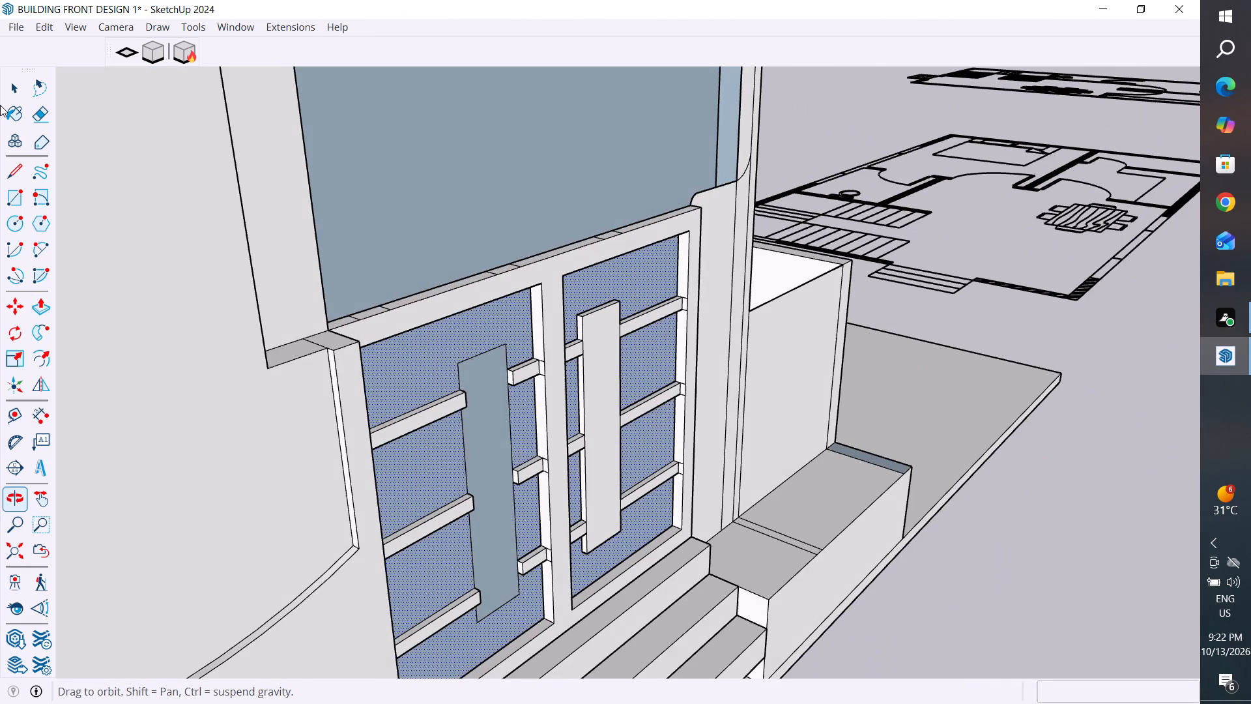
click(22, 95)
click(17, 91)
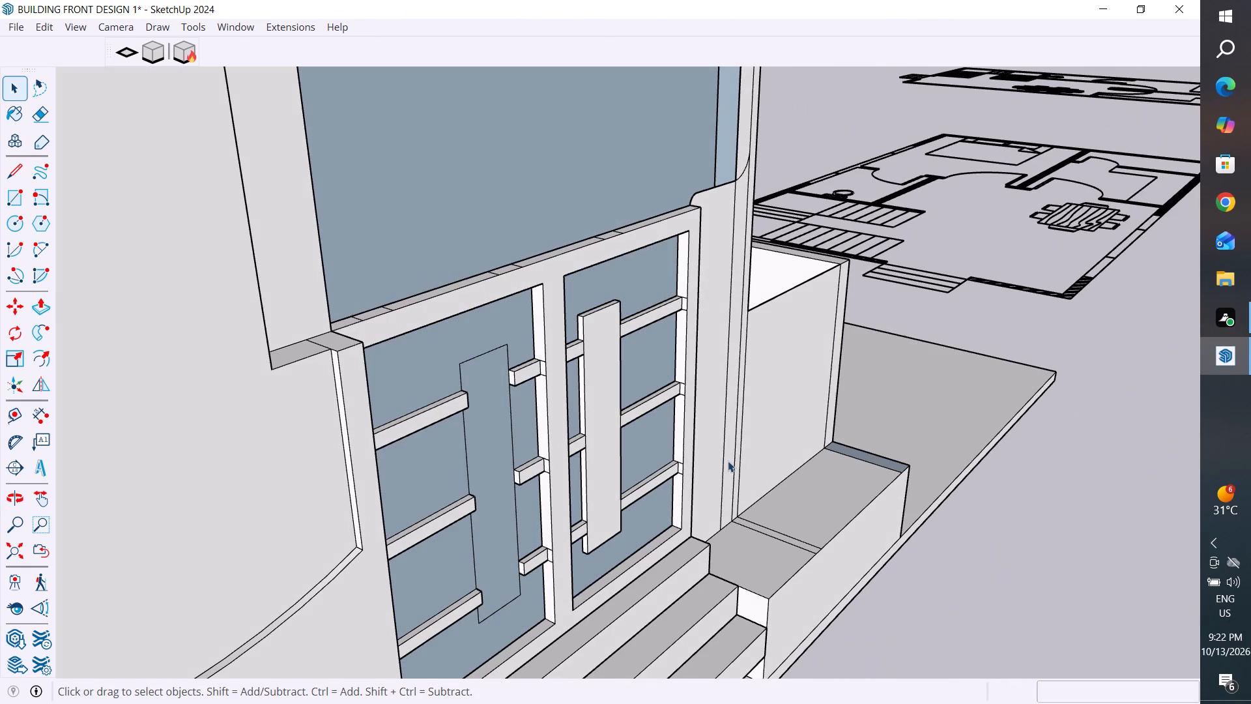
click(1058, 547)
click(614, 170)
middle_drag(652, 328, 553, 433)
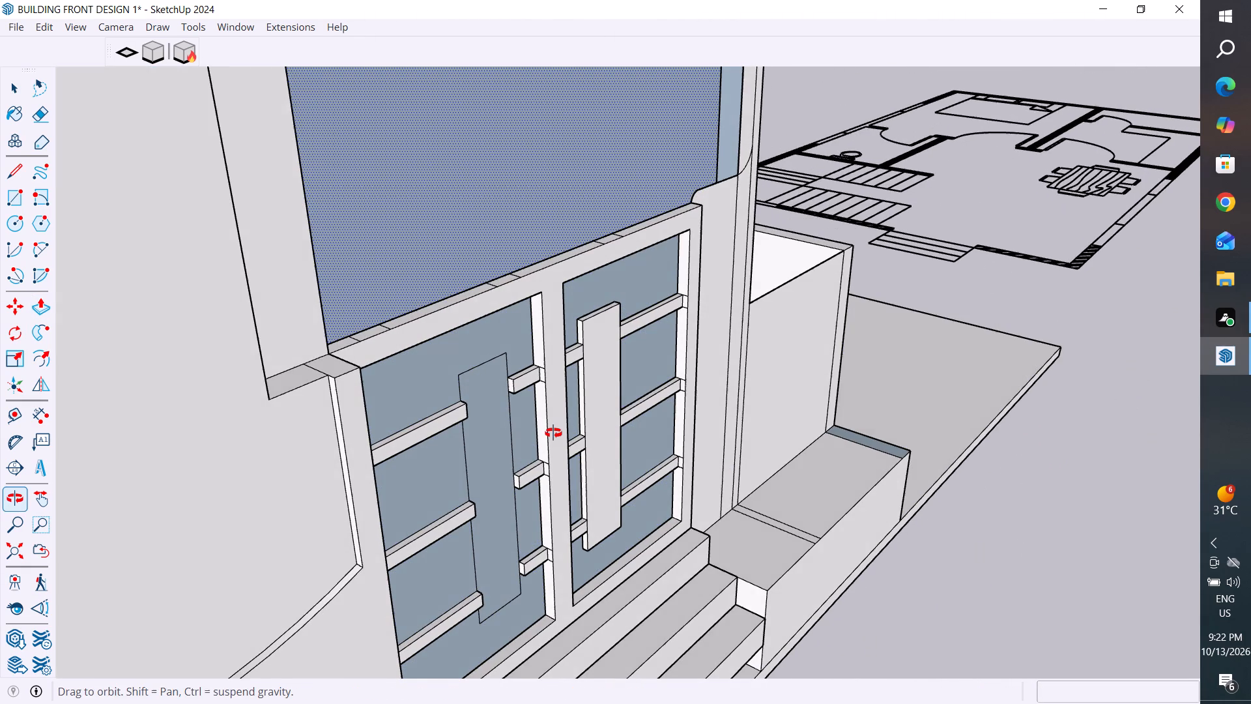
middle_drag(553, 433, 436, 486)
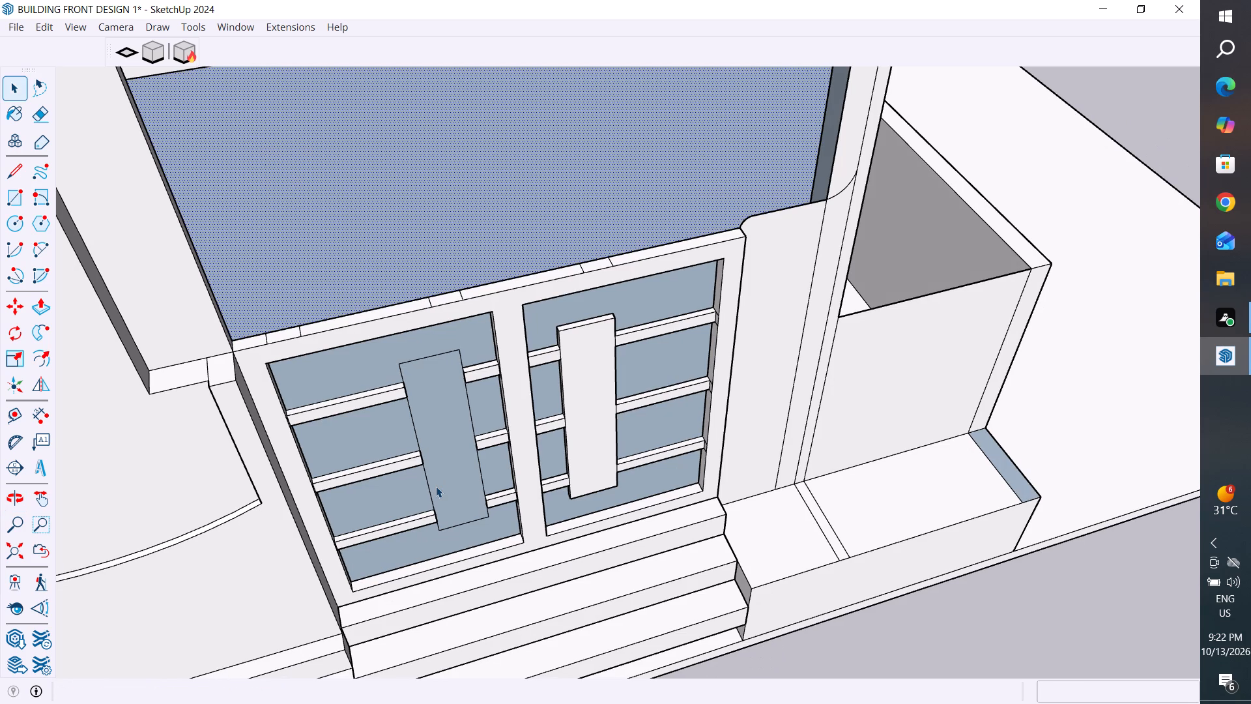
key(Delete)
Extrude the vertical handle plate of the left-hand entrance door with Push/Pull.
middle_drag(590, 349, 461, 239)
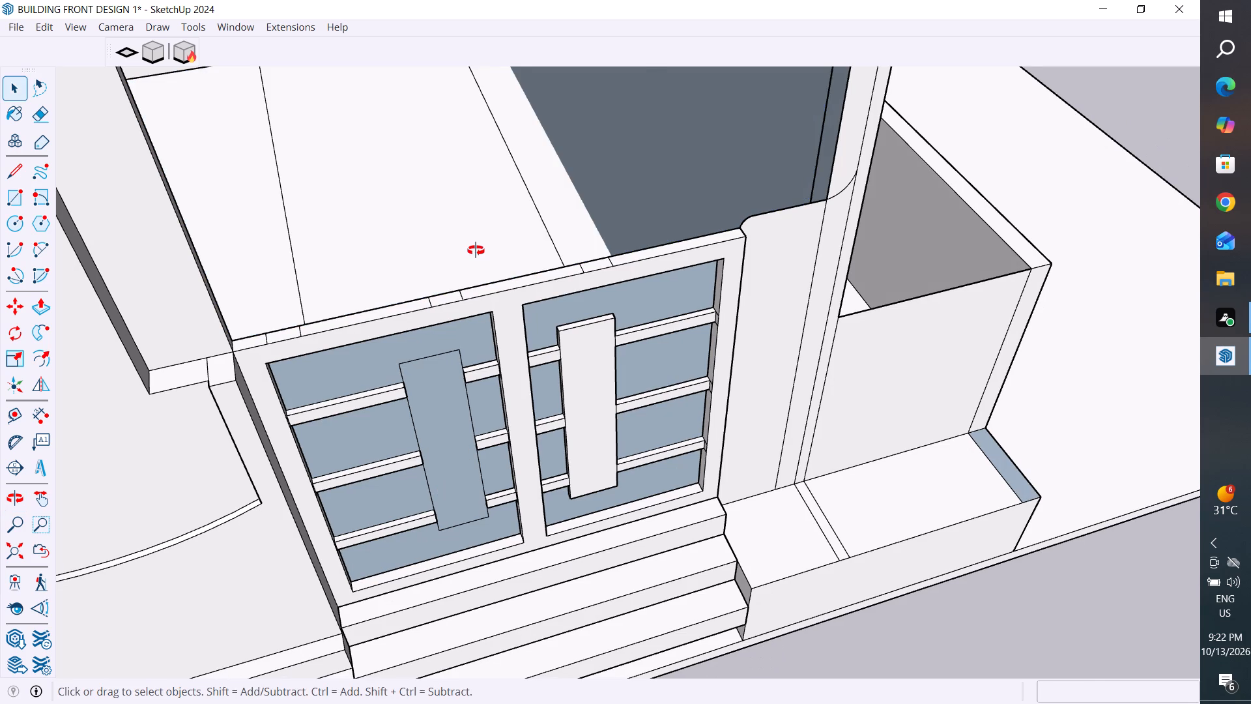
scroll(469, 315, down, 16)
middle_drag(470, 336, 470, 335)
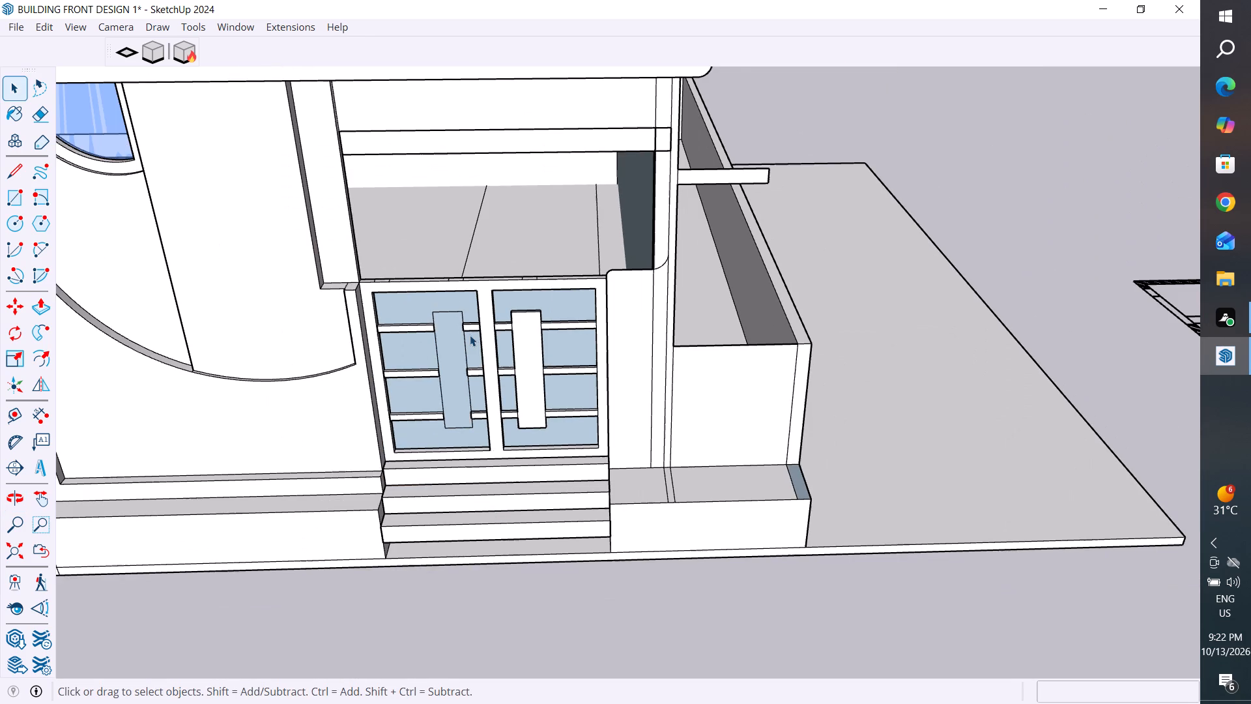
middle_drag(470, 335, 305, 251)
scroll(426, 277, up, 3)
click(450, 304)
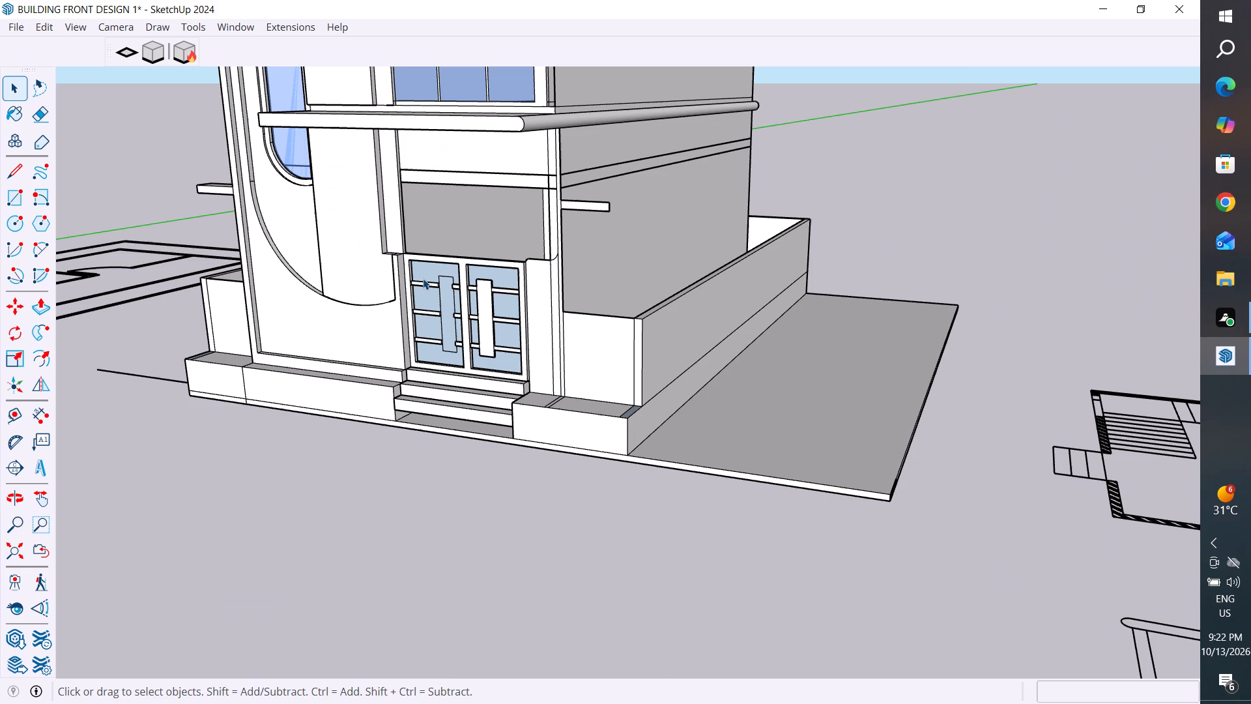
click(42, 304)
scroll(428, 330, up, 4)
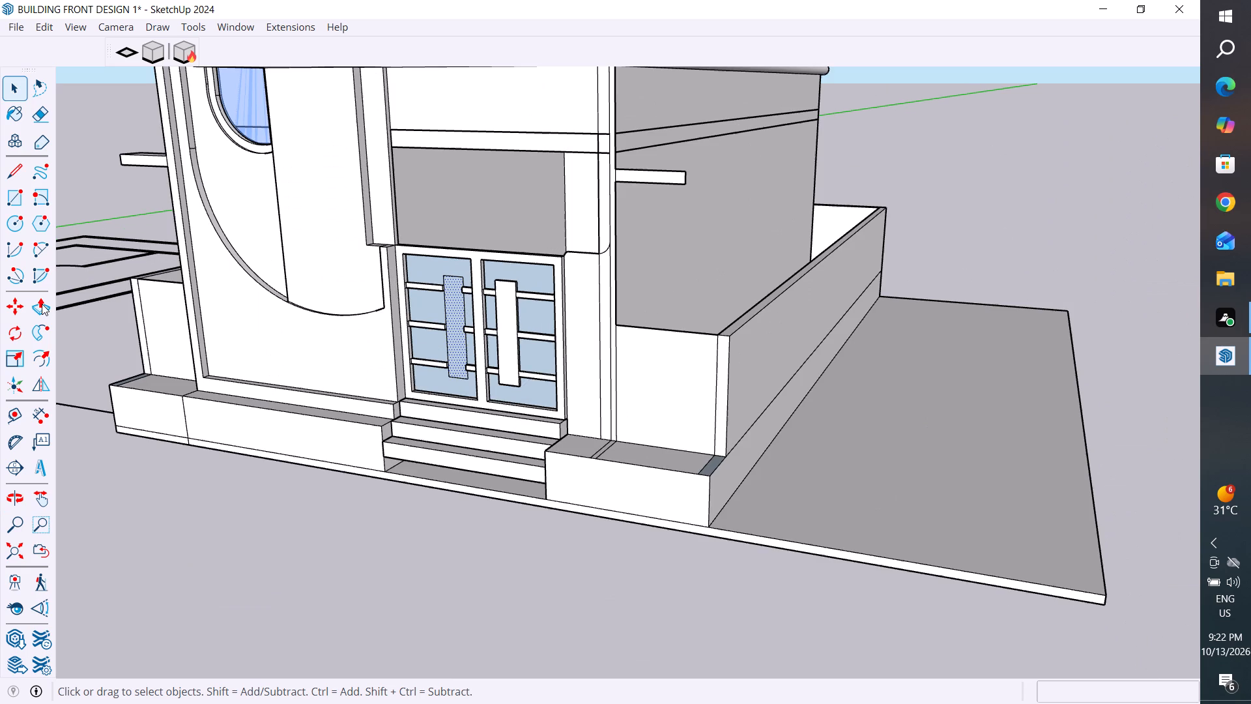
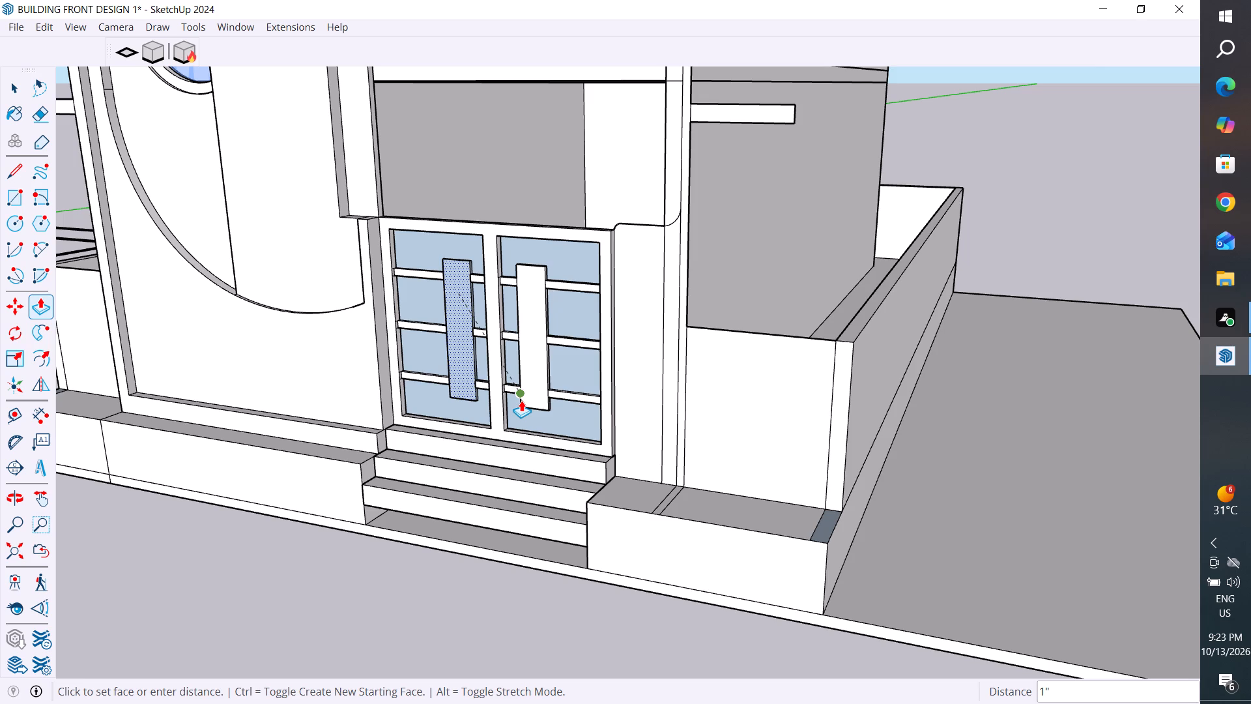
Finish the Push/Pull of the left door's vertical handle strip at 1", level with the right door's handle.
click(521, 400)
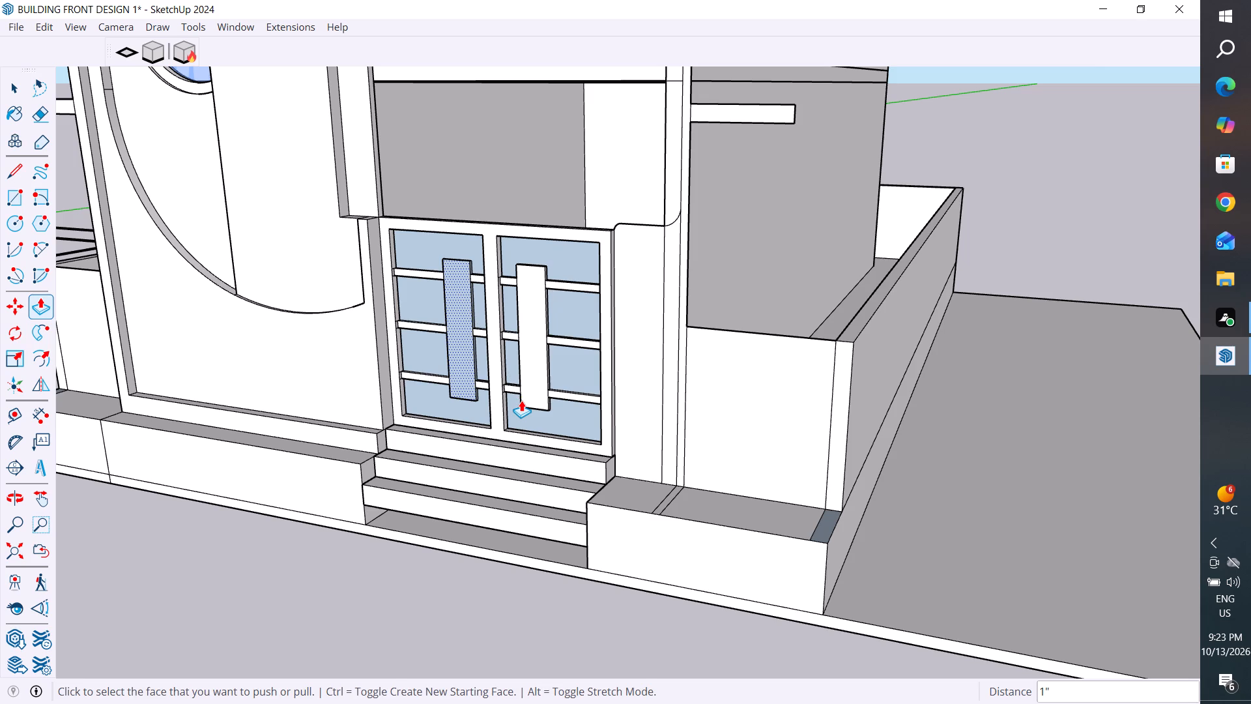
Delete the blue face filling the openings behind the crossbars of both front entrance doors.
click(14, 89)
scroll(437, 316, up, 4)
click(437, 304)
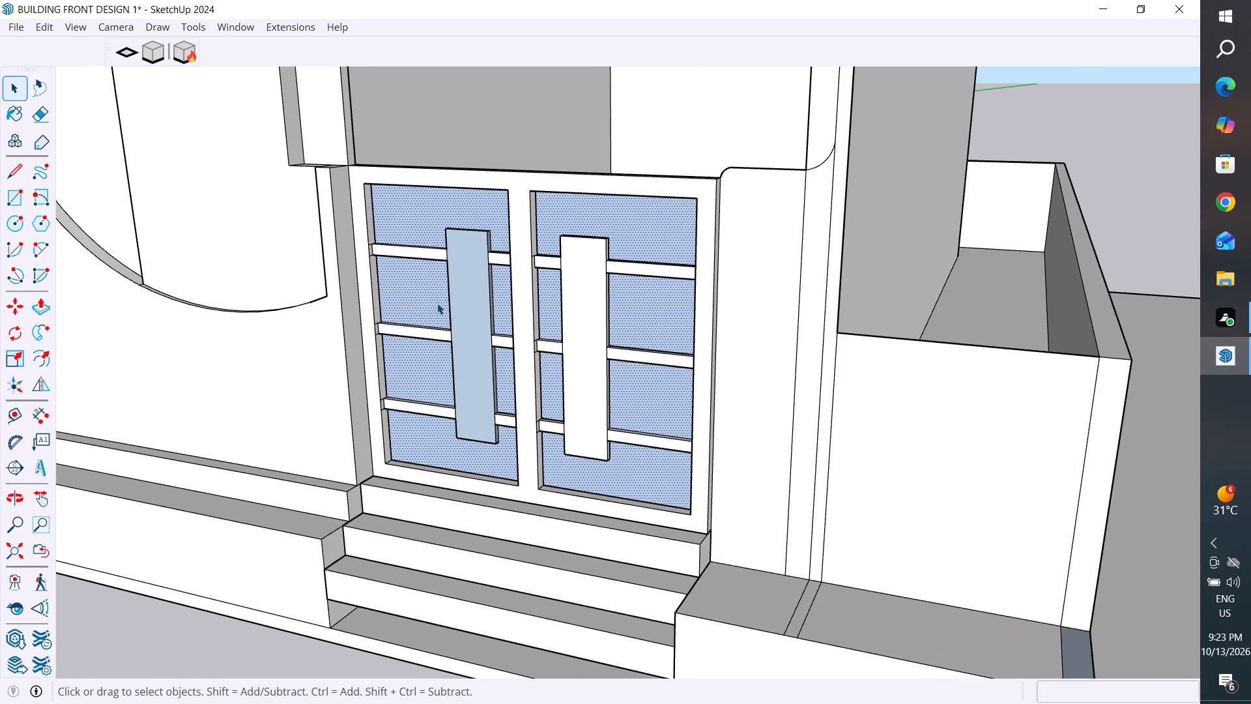
key(Delete)
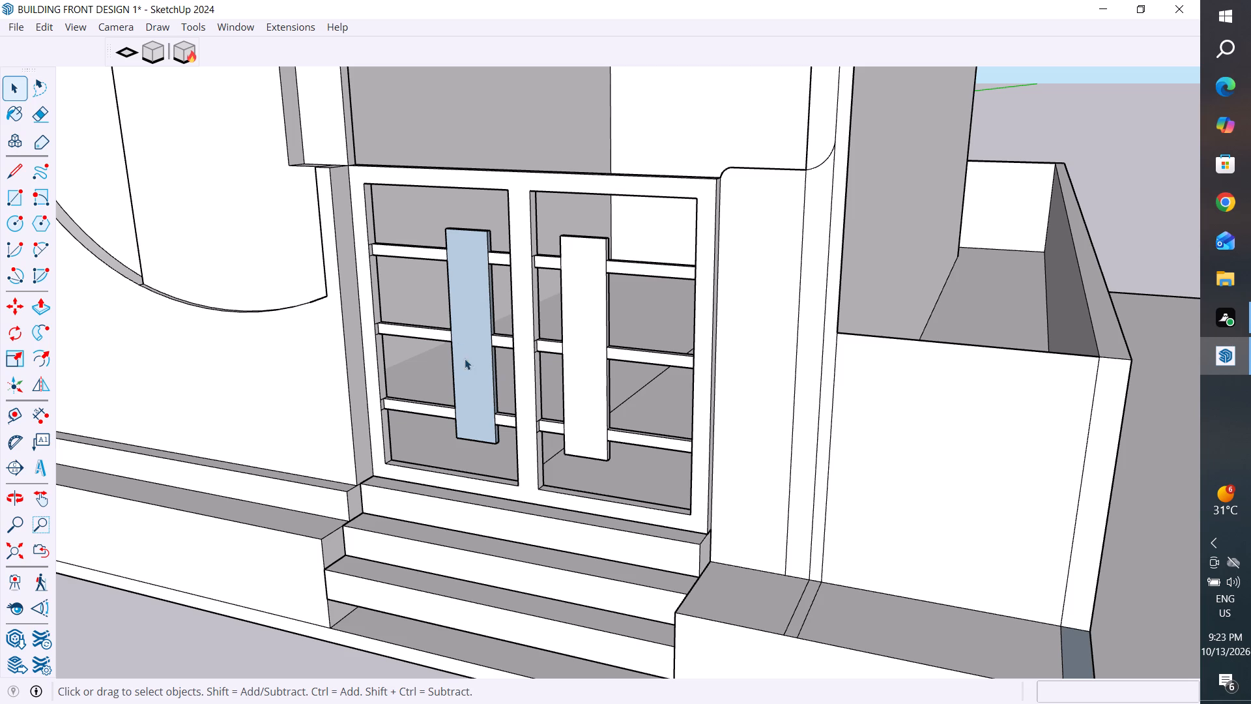
Reverse the blue front face of the left door's vertical handle so its white side faces outward.
double_click(476, 332)
right_click(476, 332)
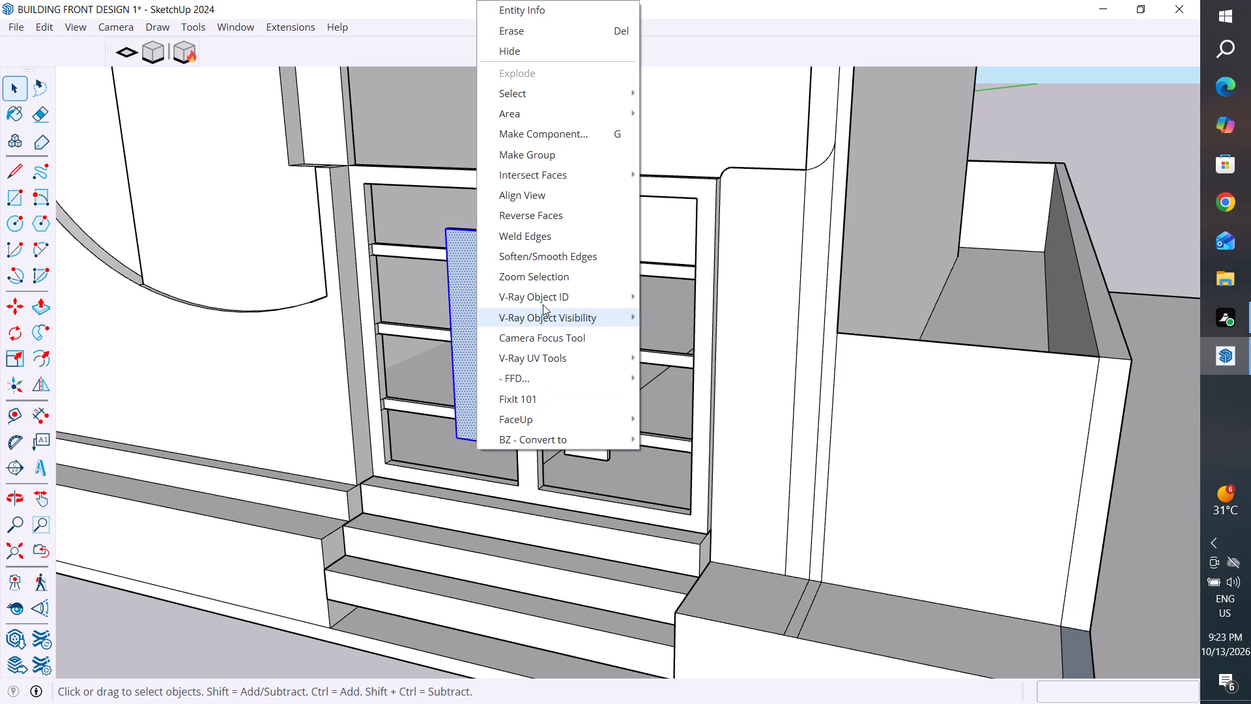
click(533, 216)
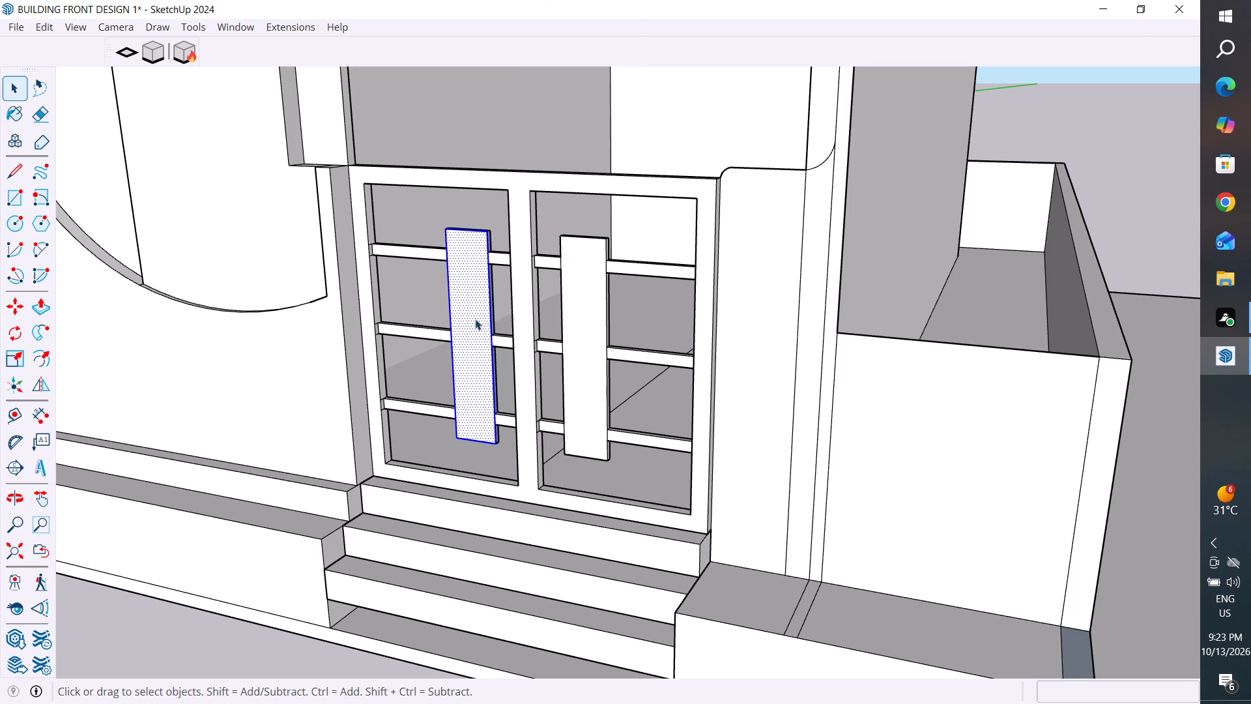
Reverse the blue narrow side face of the left door's handle, on the side facing the other door.
middle_drag(476, 367, 367, 380)
scroll(468, 335, up, 5)
click(545, 270)
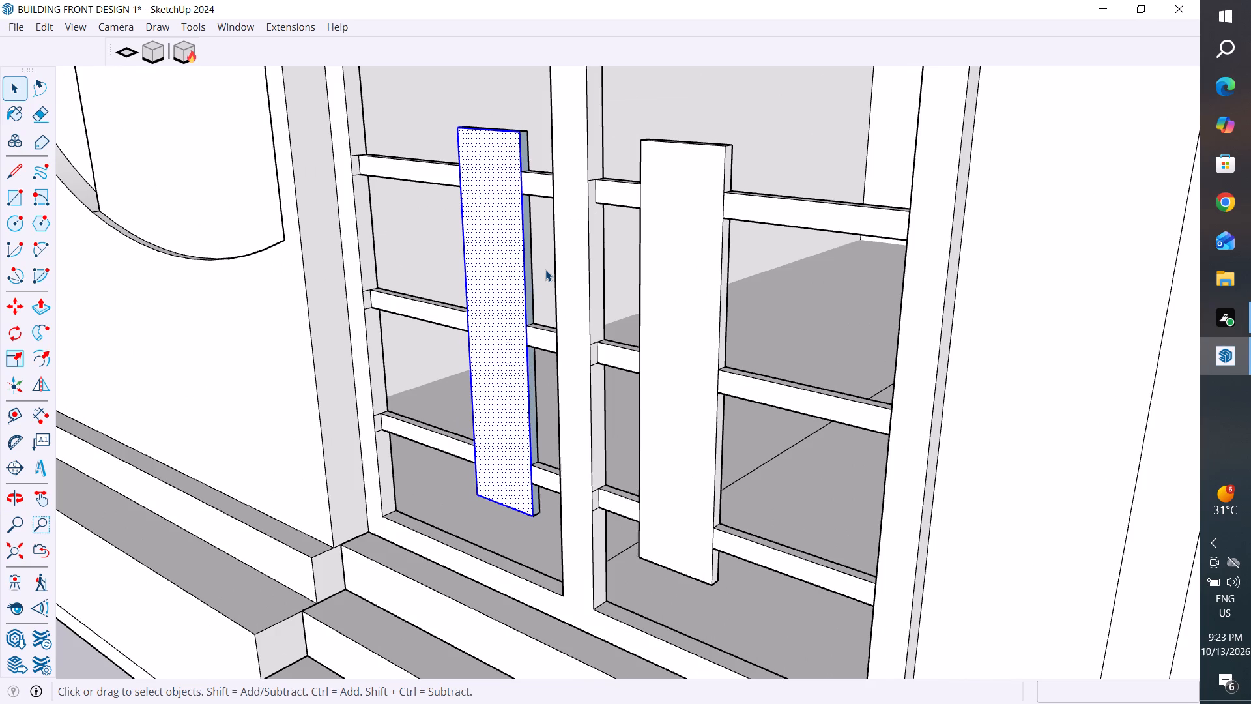
scroll(545, 270, up, 5)
scroll(535, 295, down, 4)
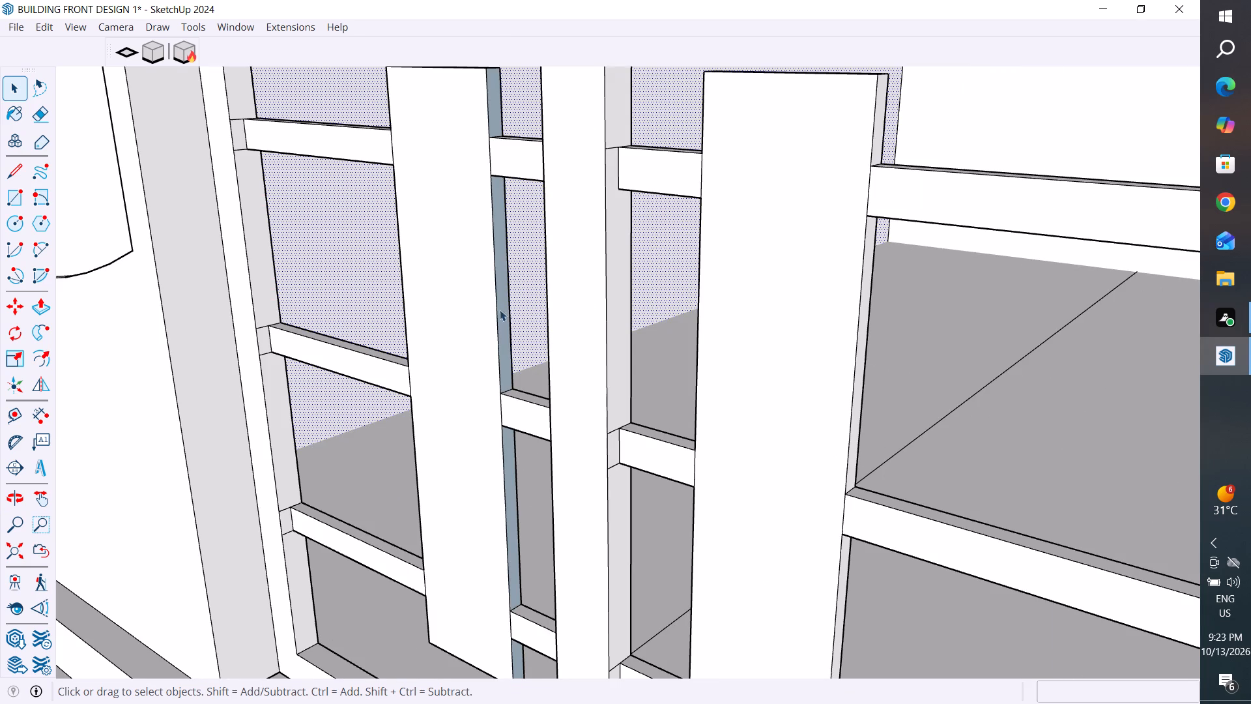
click(502, 307)
right_click(502, 307)
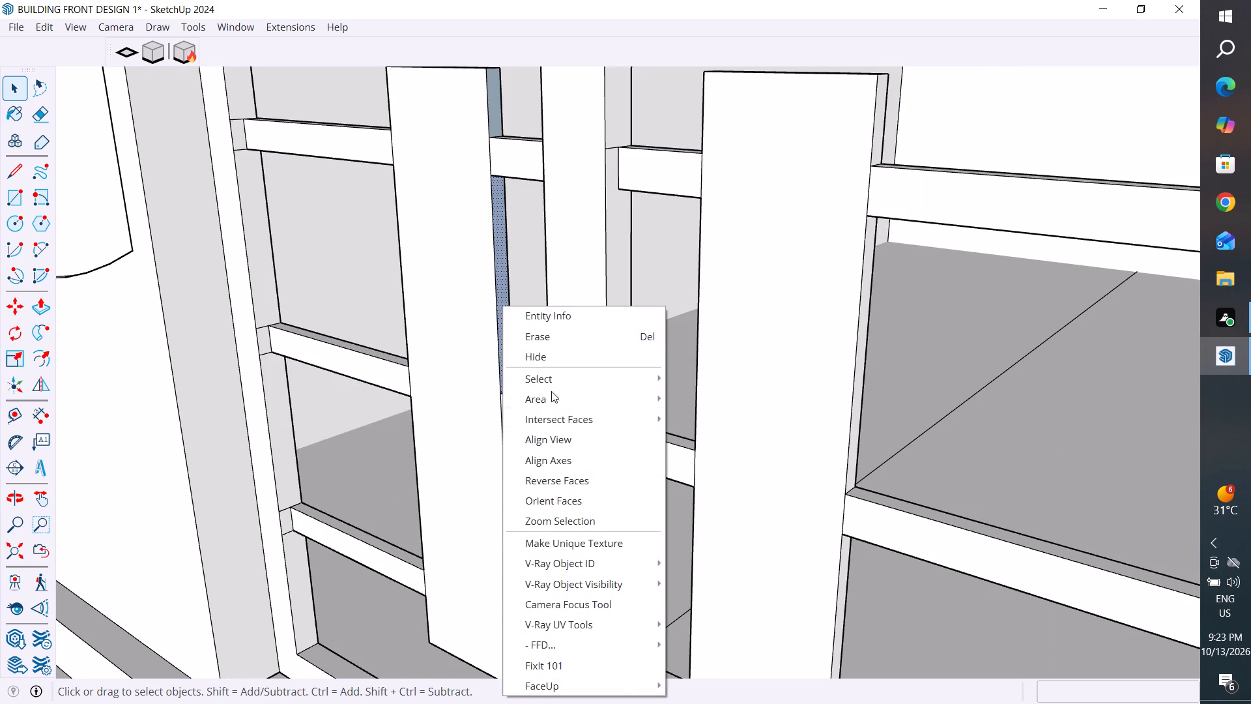
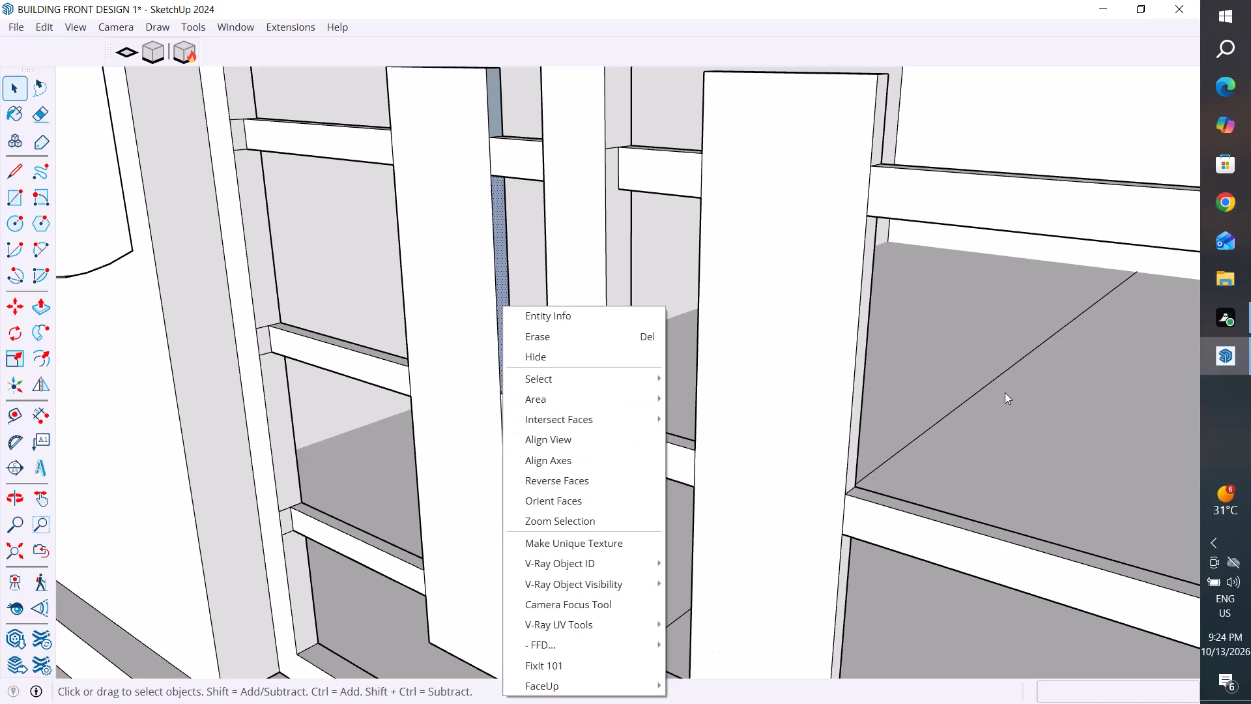
Reverse the blue inner side face of the left door's vertical handle in the section between the two lower visible crossbars.
click(1056, 449)
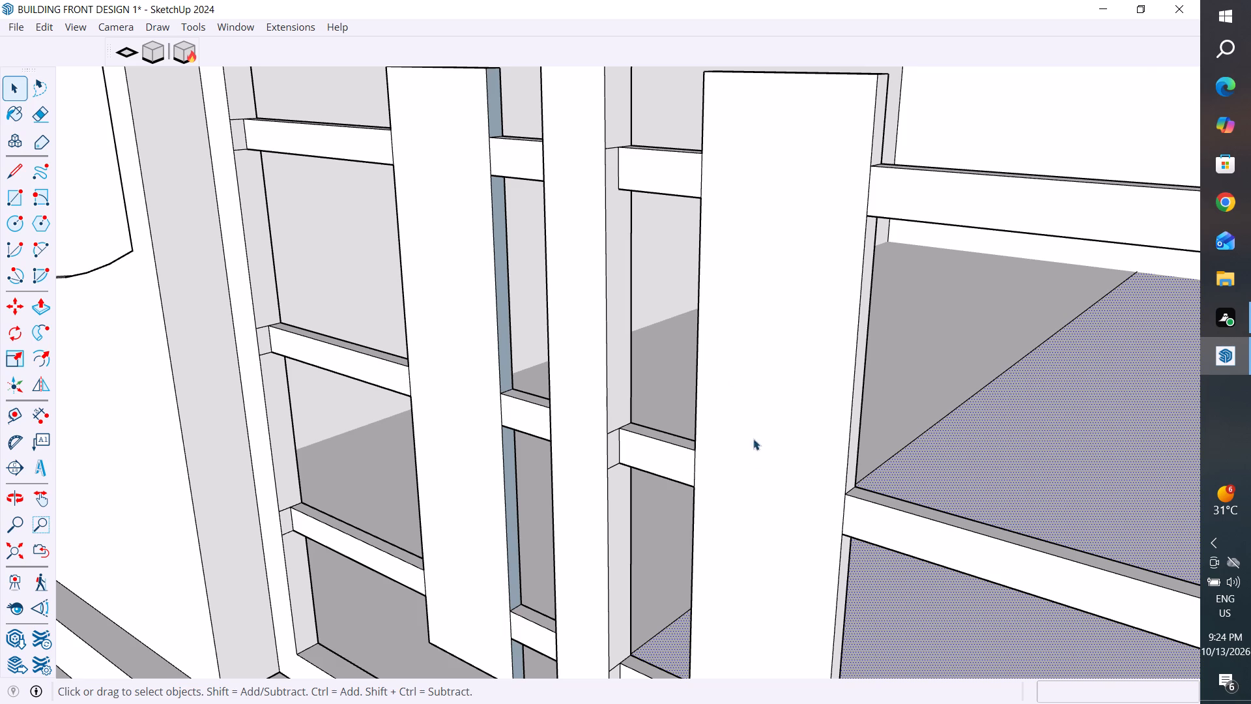
scroll(732, 491, down, 7)
middle_drag(635, 529, 557, 544)
scroll(560, 508, up, 7)
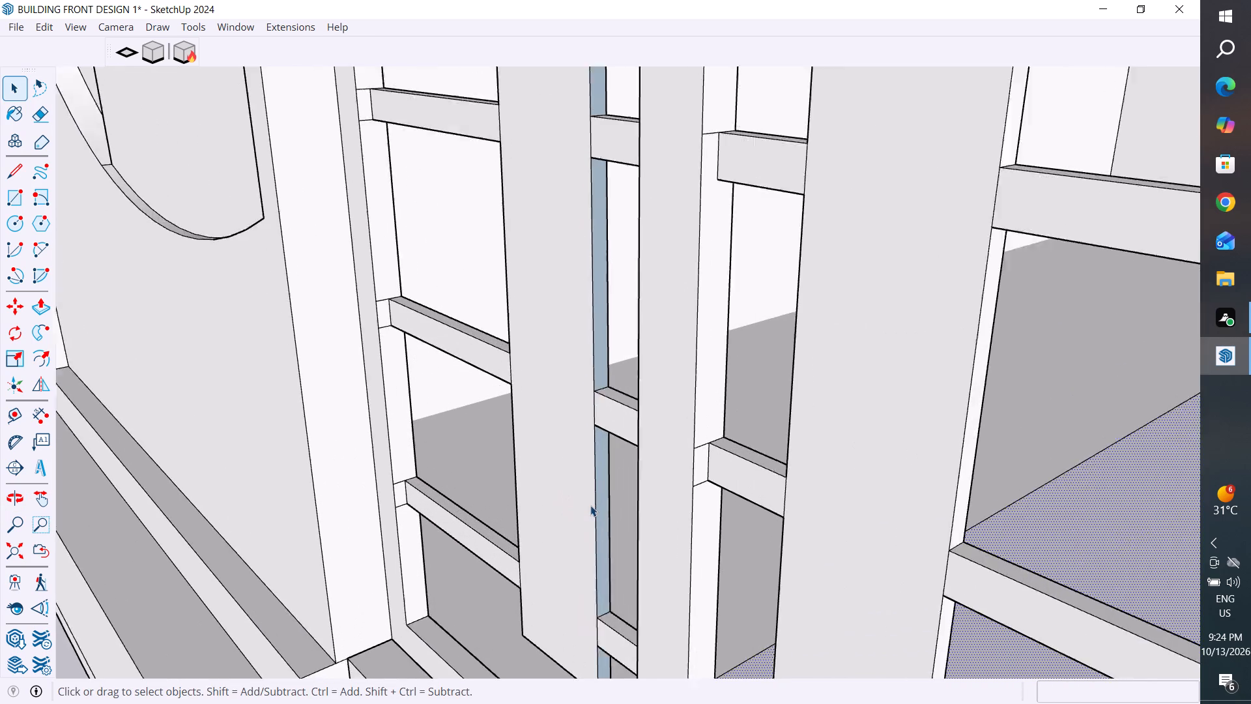
scroll(590, 505, up, 3)
click(606, 503)
right_click(605, 502)
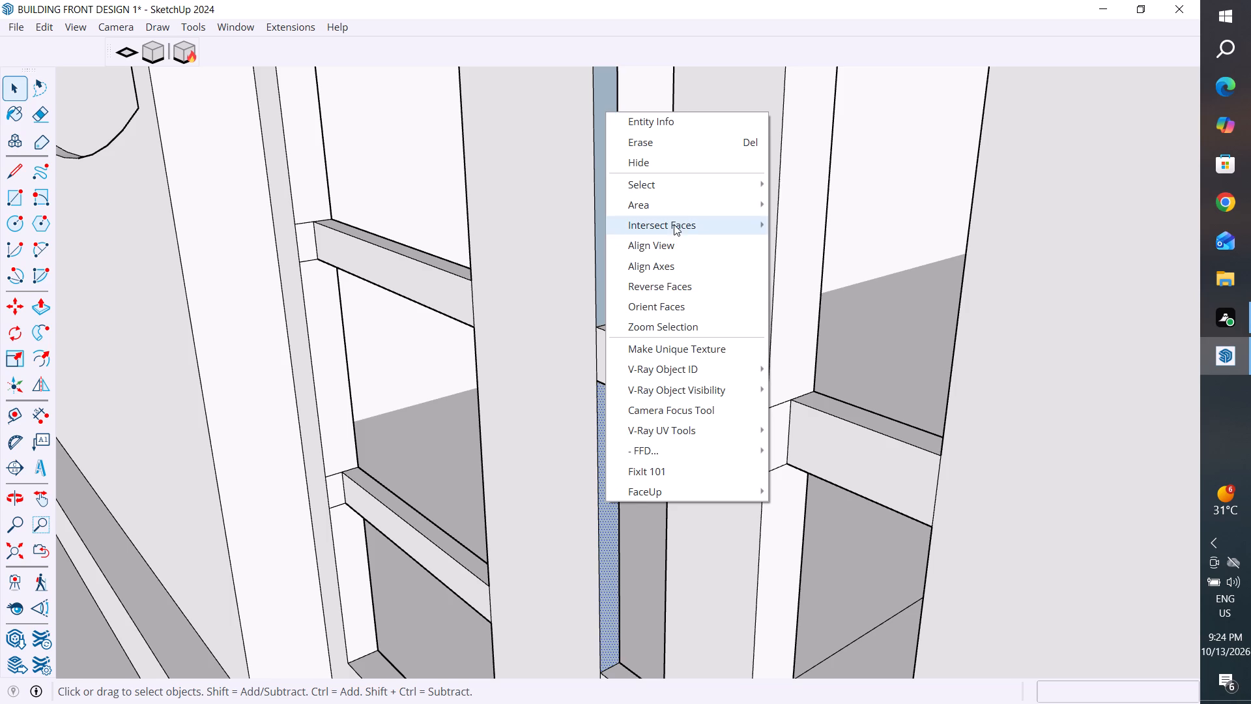
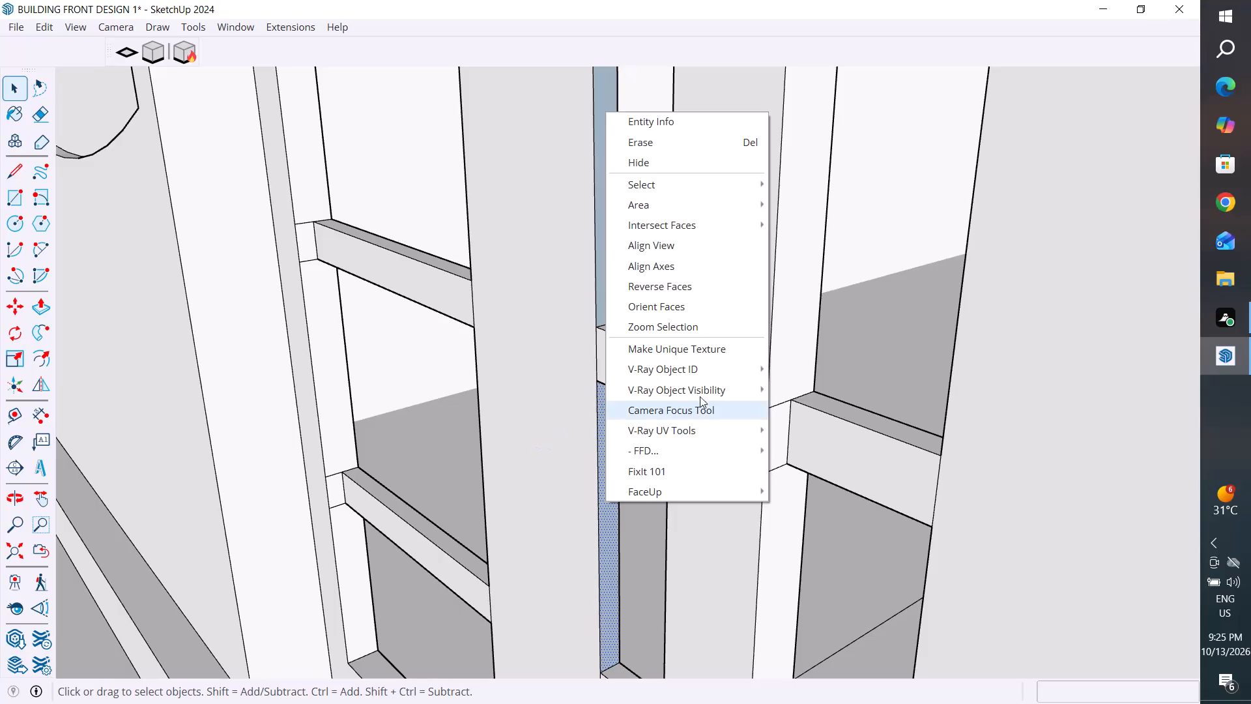
Reverse the blue inner side faces of the left door's handle between the crossbars and above the top crossbar.
right_click(670, 289)
click(609, 287)
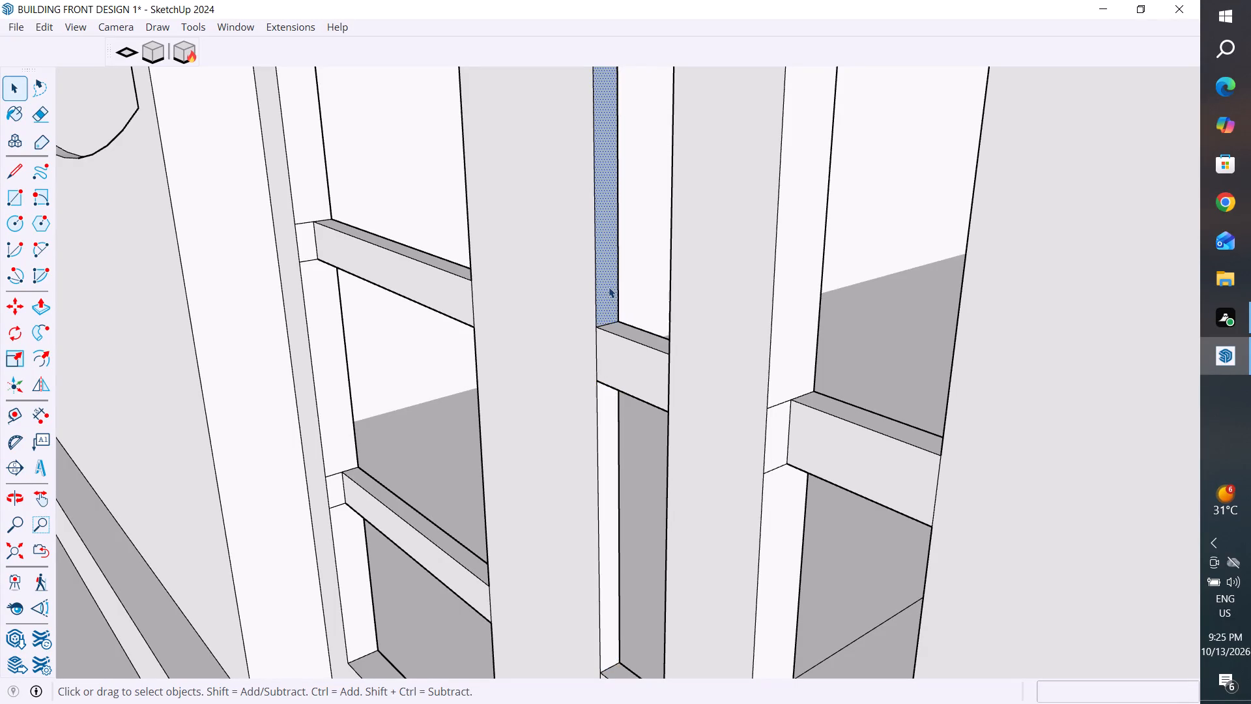
right_click(609, 287)
click(655, 459)
scroll(761, 533, down, 12)
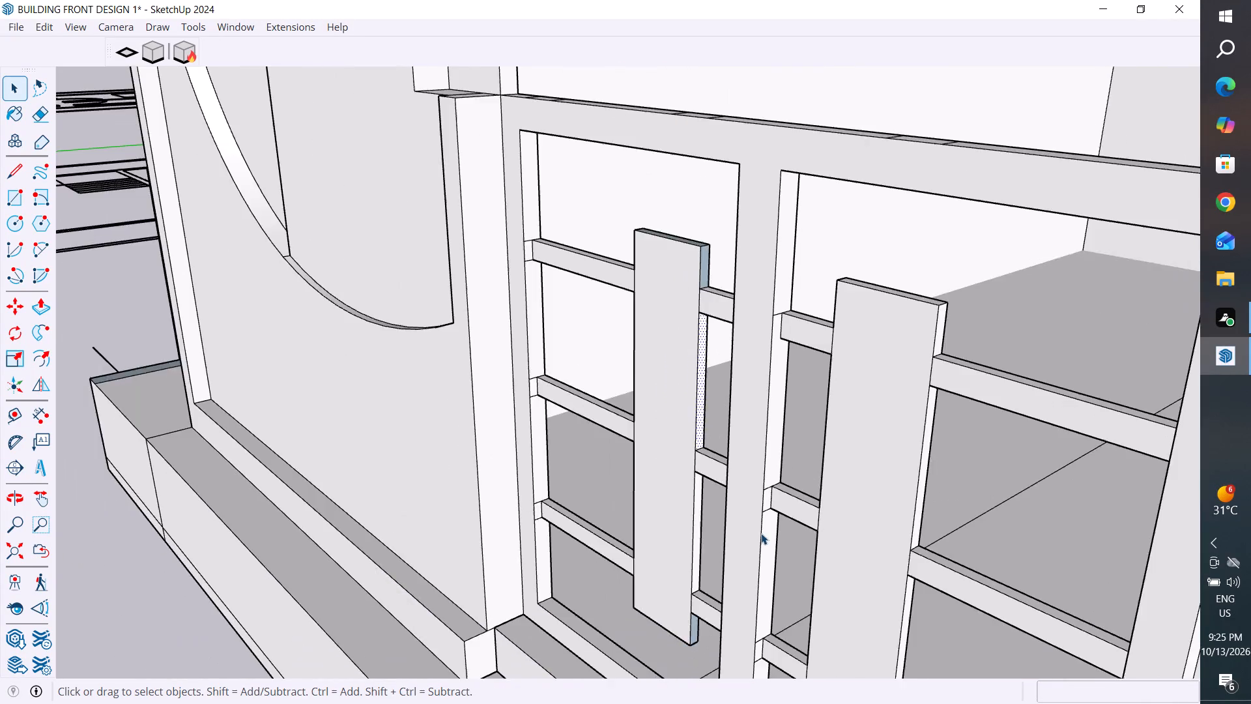
middle_drag(794, 524, 867, 480)
scroll(747, 330, up, 5)
scroll(769, 493, down, 2)
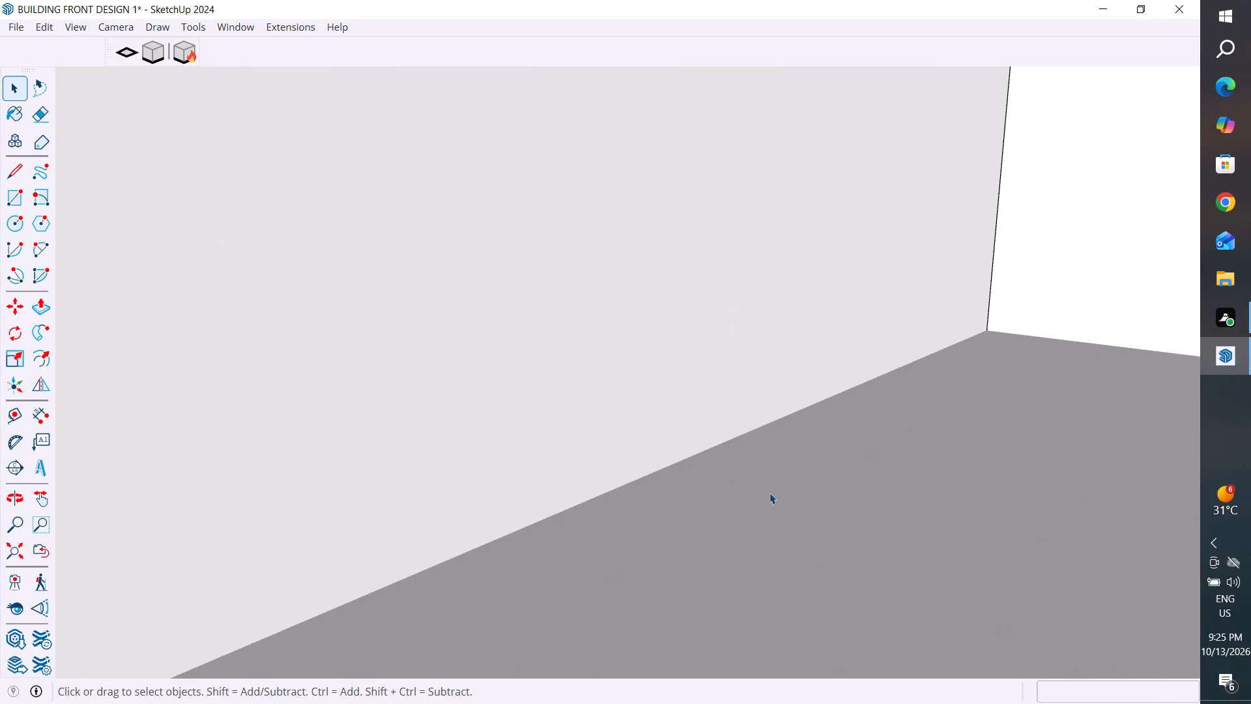
scroll(769, 493, down, 3)
scroll(750, 495, up, 4)
scroll(751, 554, up, 4)
click(750, 528)
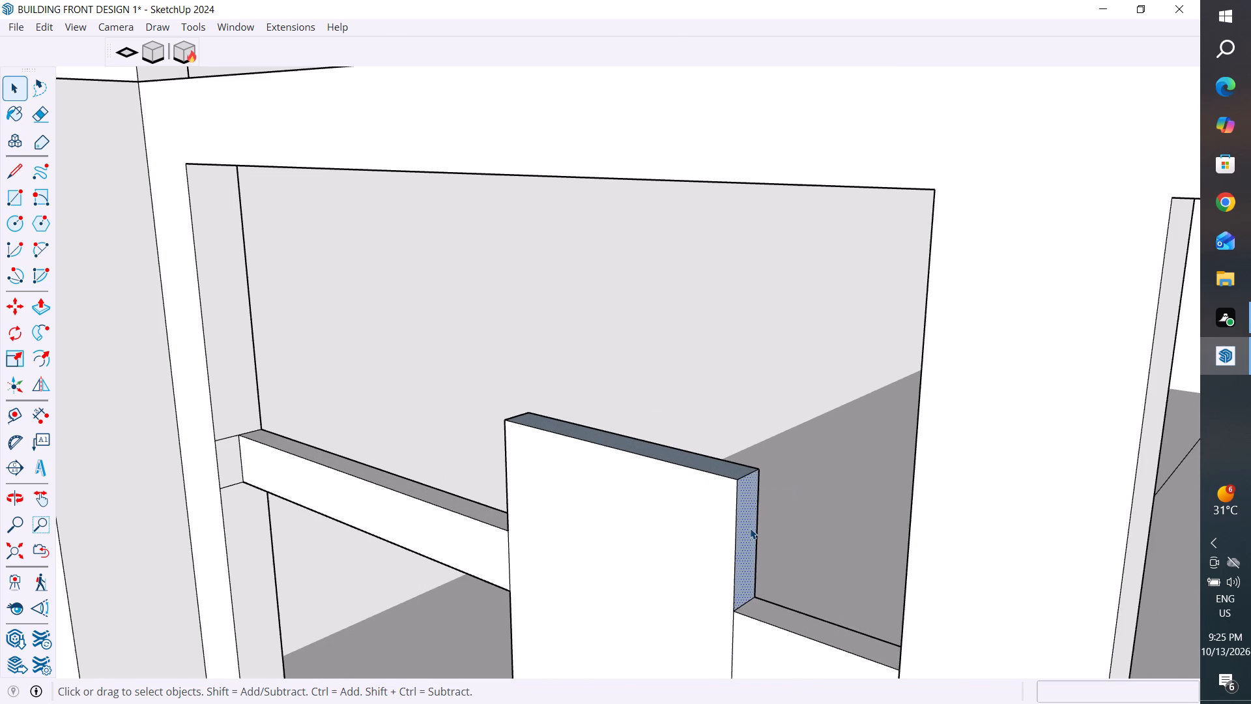
right_click(750, 528)
click(811, 312)
Reverse the blue top end face of the left door's vertical handle.
middle_drag(796, 496, 788, 559)
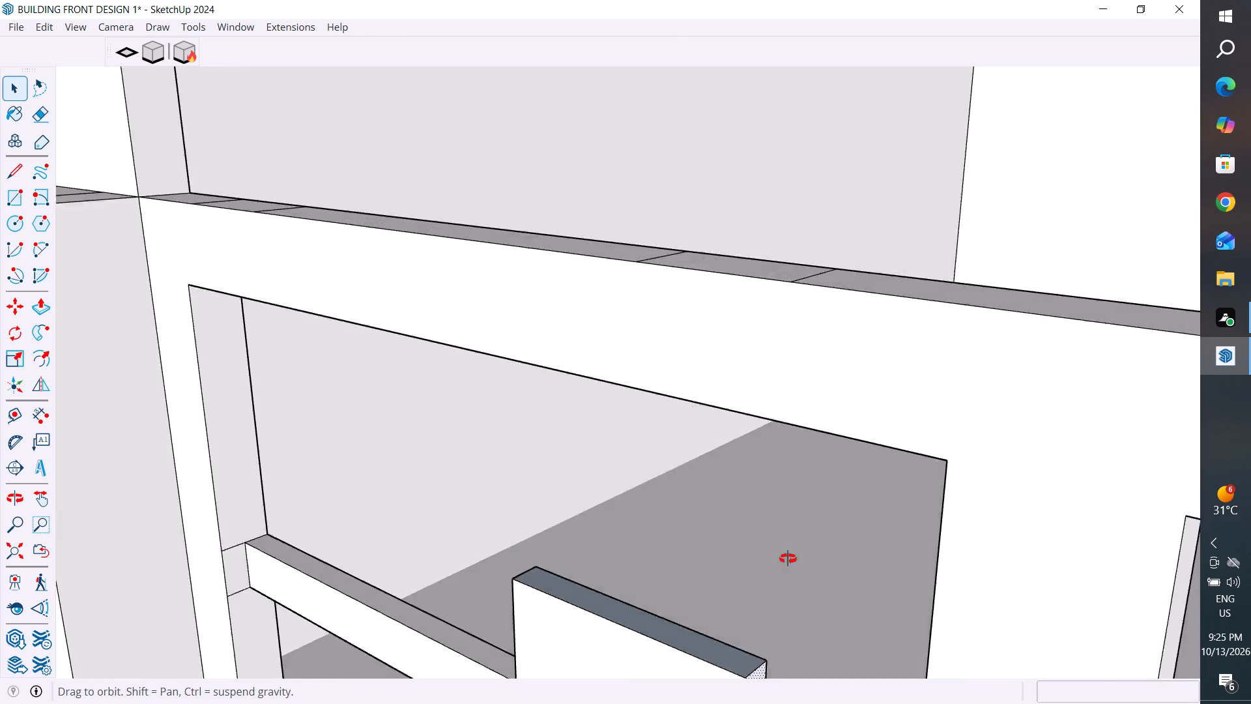
middle_drag(788, 559, 792, 523)
scroll(970, 428, down, 5)
middle_drag(972, 461, 941, 544)
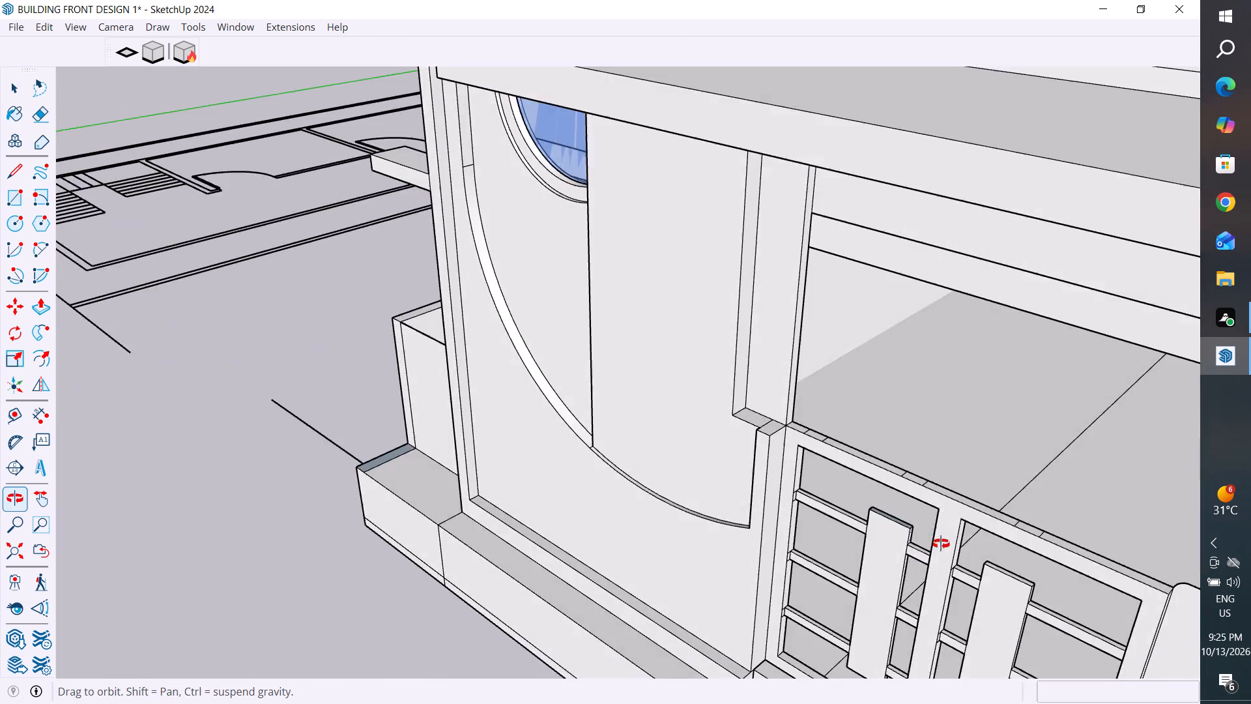
middle_drag(941, 544, 928, 571)
scroll(901, 539, up, 14)
click(874, 542)
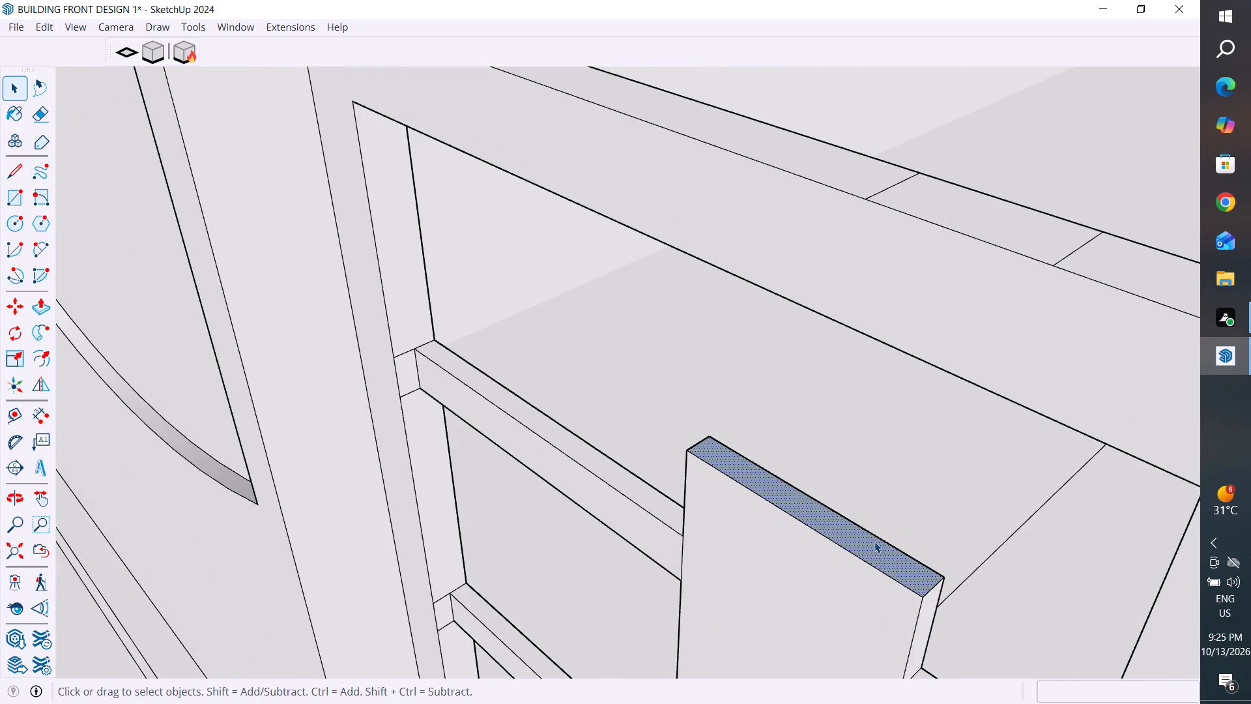
right_click(874, 542)
click(929, 324)
Reverse the left door handle's blue outer side faces in the two sections between the top, middle and bottom crossbars.
scroll(896, 471, down, 6)
middle_drag(902, 536, 937, 533)
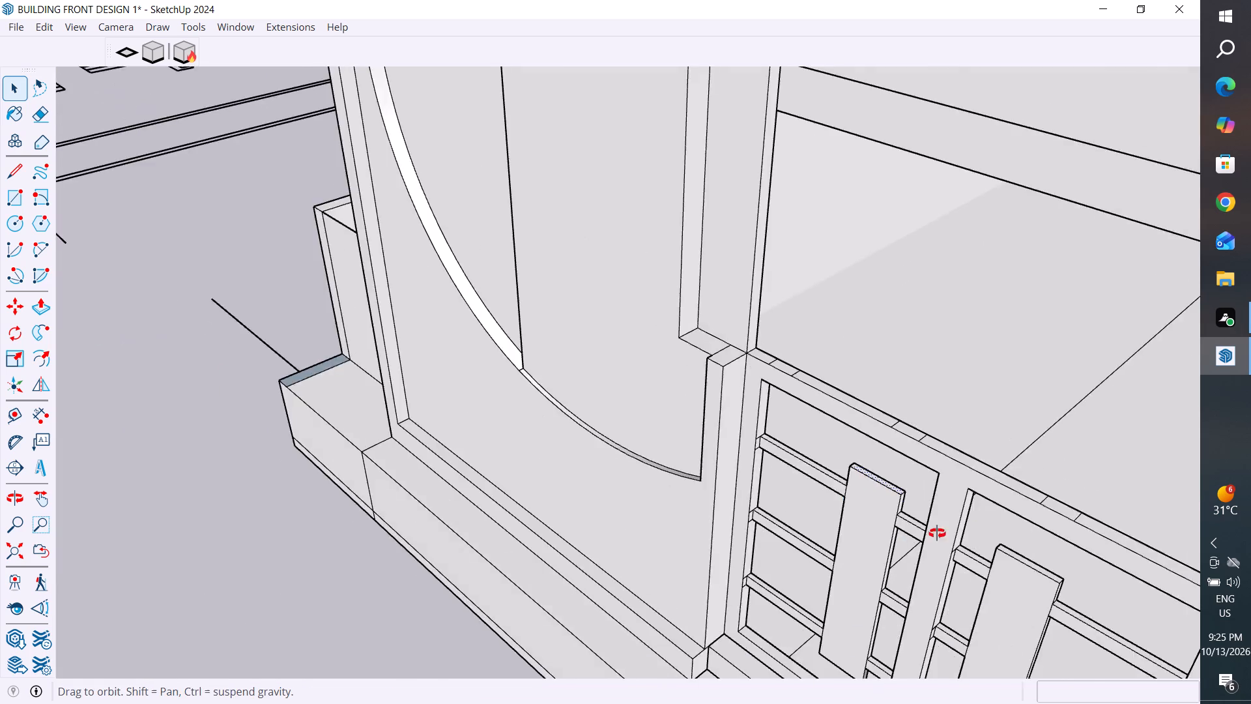
middle_drag(937, 533, 1250, 470)
scroll(949, 346, up, 4)
middle_drag(904, 403, 1065, 382)
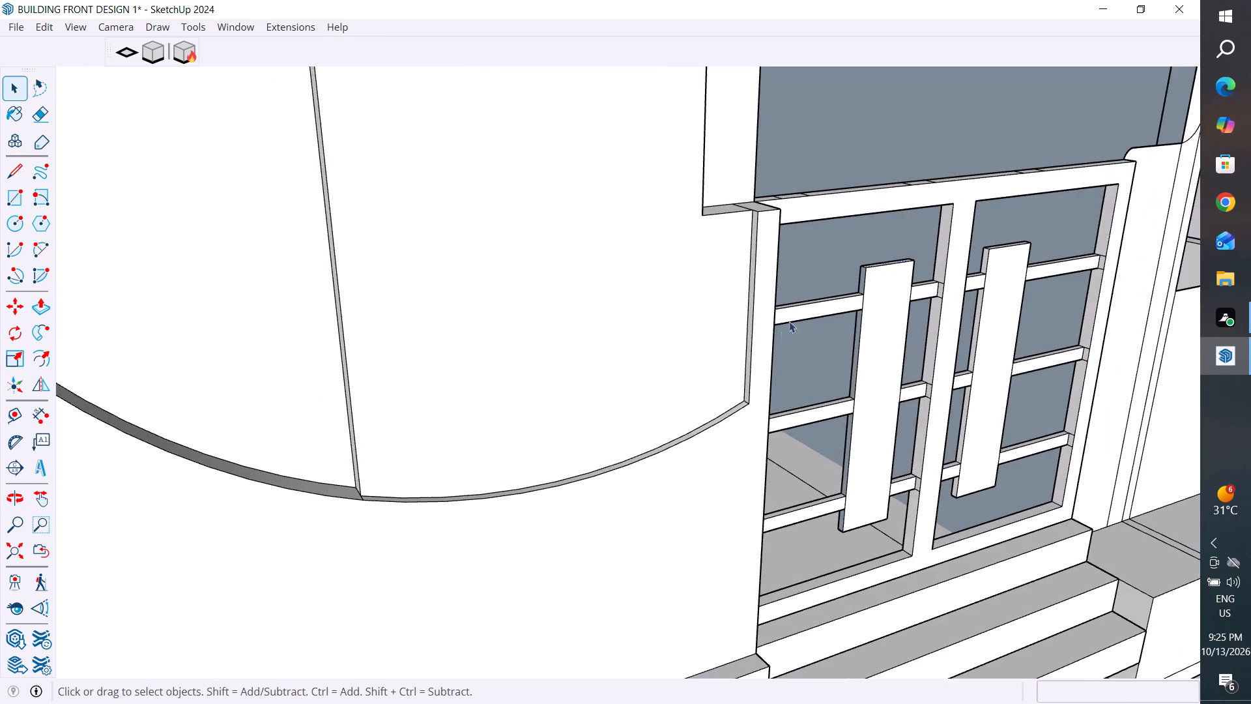
scroll(798, 315, up, 3)
middle_drag(885, 362, 940, 360)
scroll(862, 282, up, 10)
middle_drag(899, 271, 903, 272)
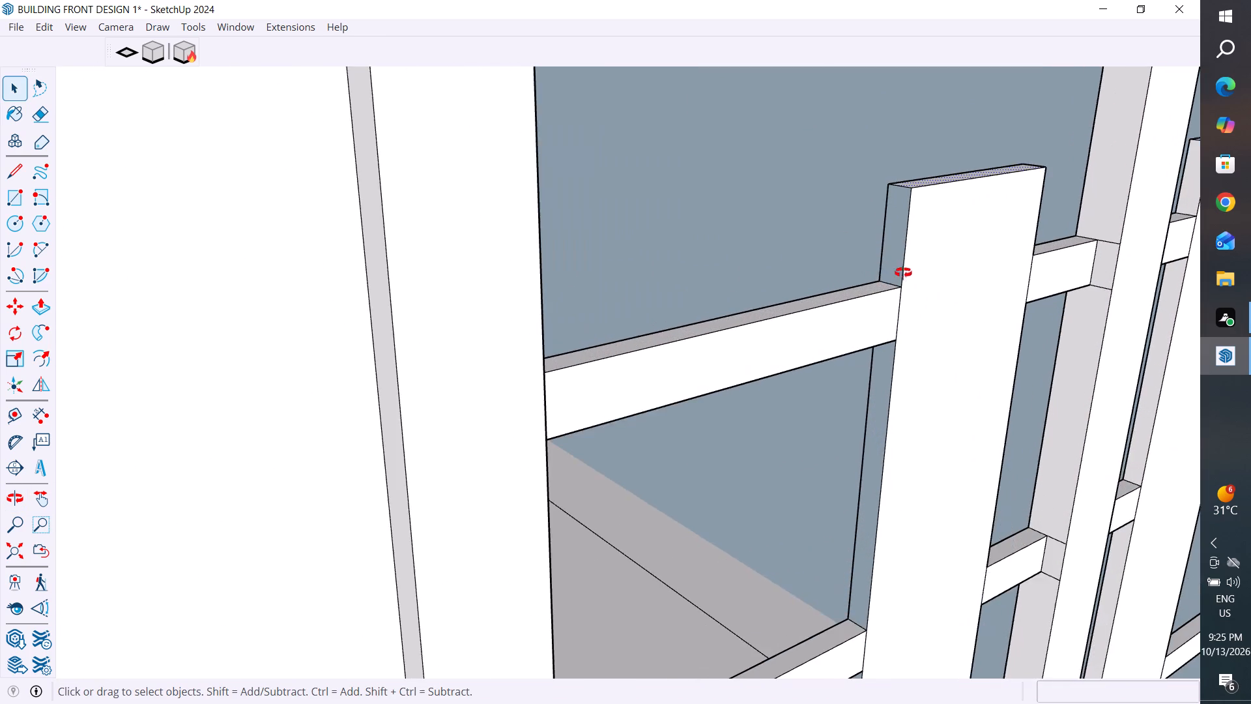
middle_drag(903, 272, 949, 278)
scroll(849, 390, down, 5)
scroll(856, 546, up, 2)
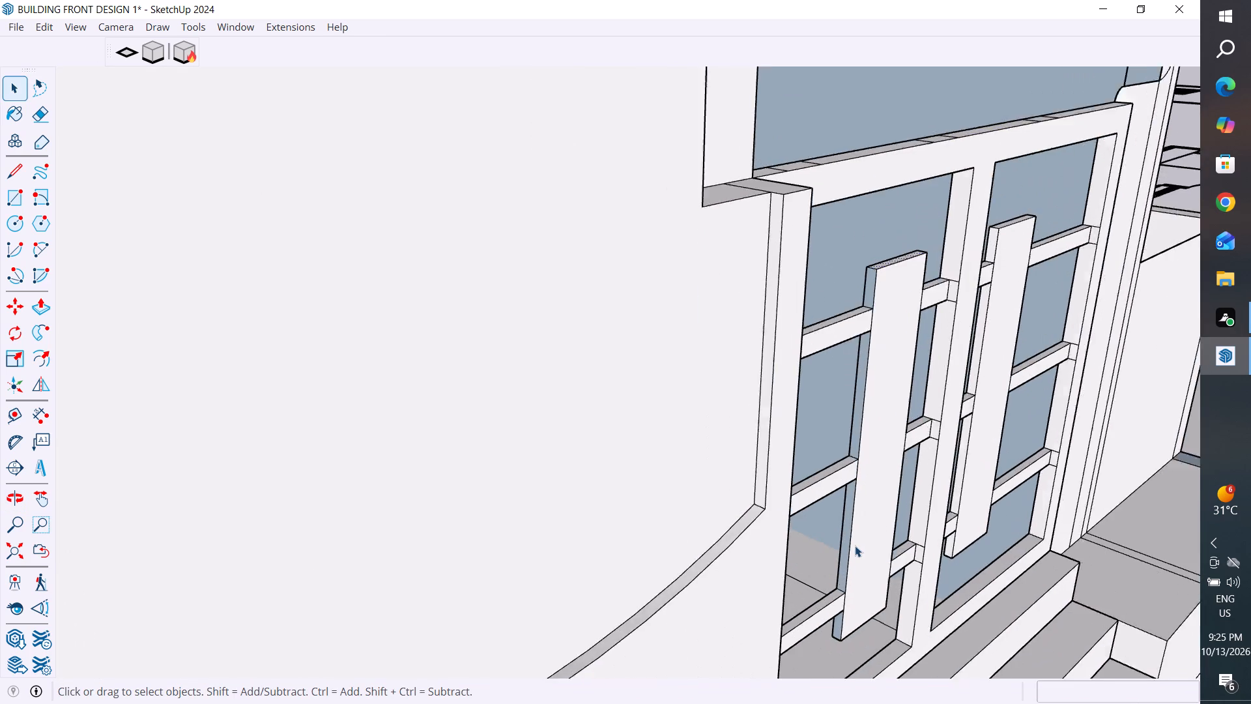
scroll(855, 546, up, 8)
click(844, 491)
right_click(844, 491)
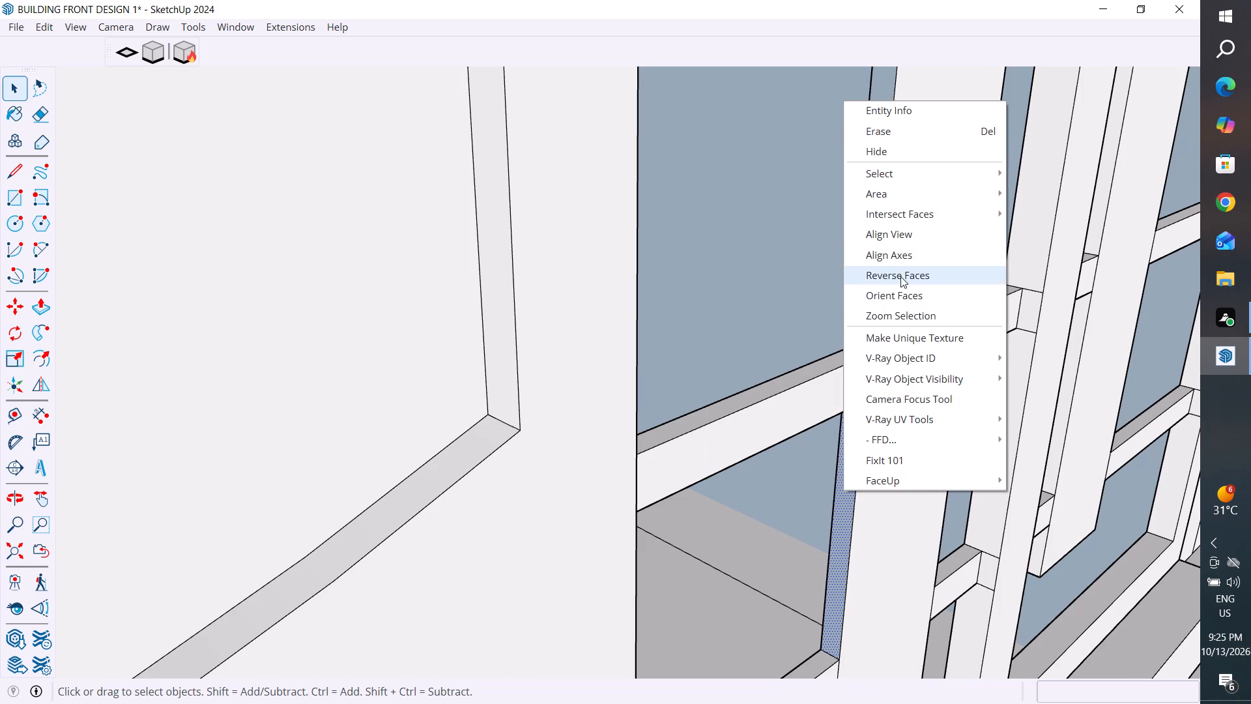
click(901, 276)
click(864, 319)
right_click(864, 319)
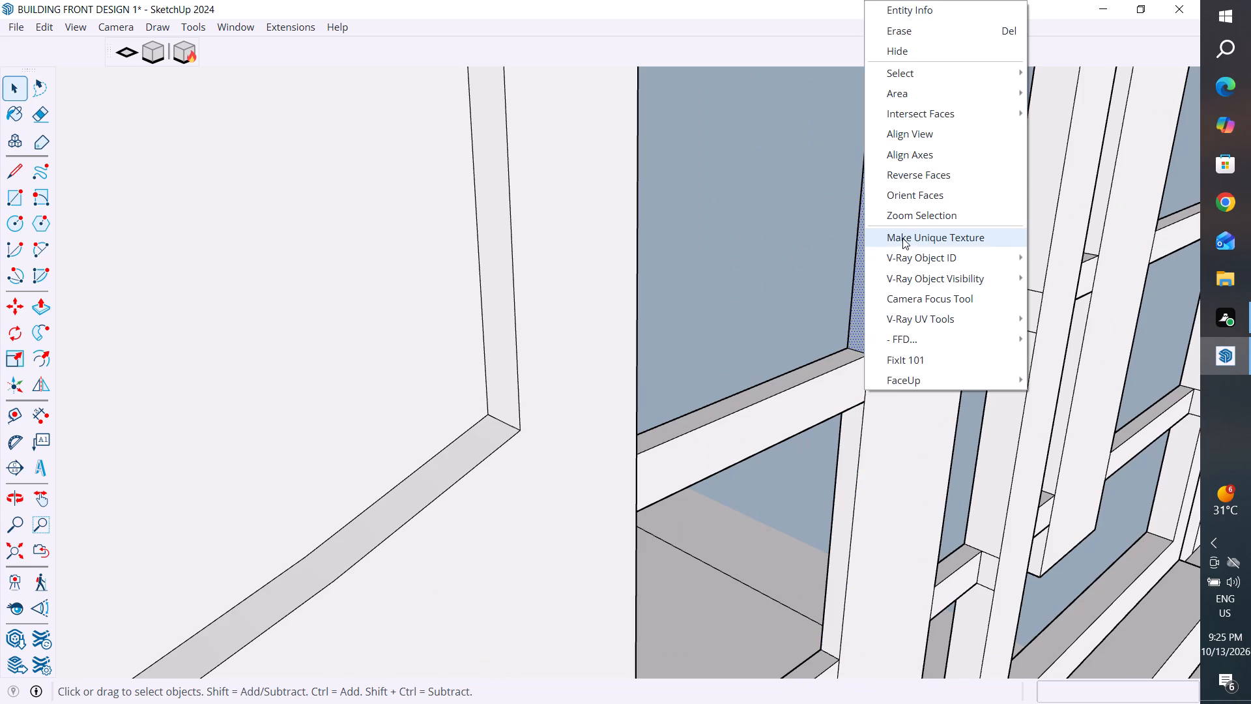
click(927, 169)
Reverse the blue outer side face at the left door handle's lower end, below the bottom crossbar.
scroll(751, 488, down, 5)
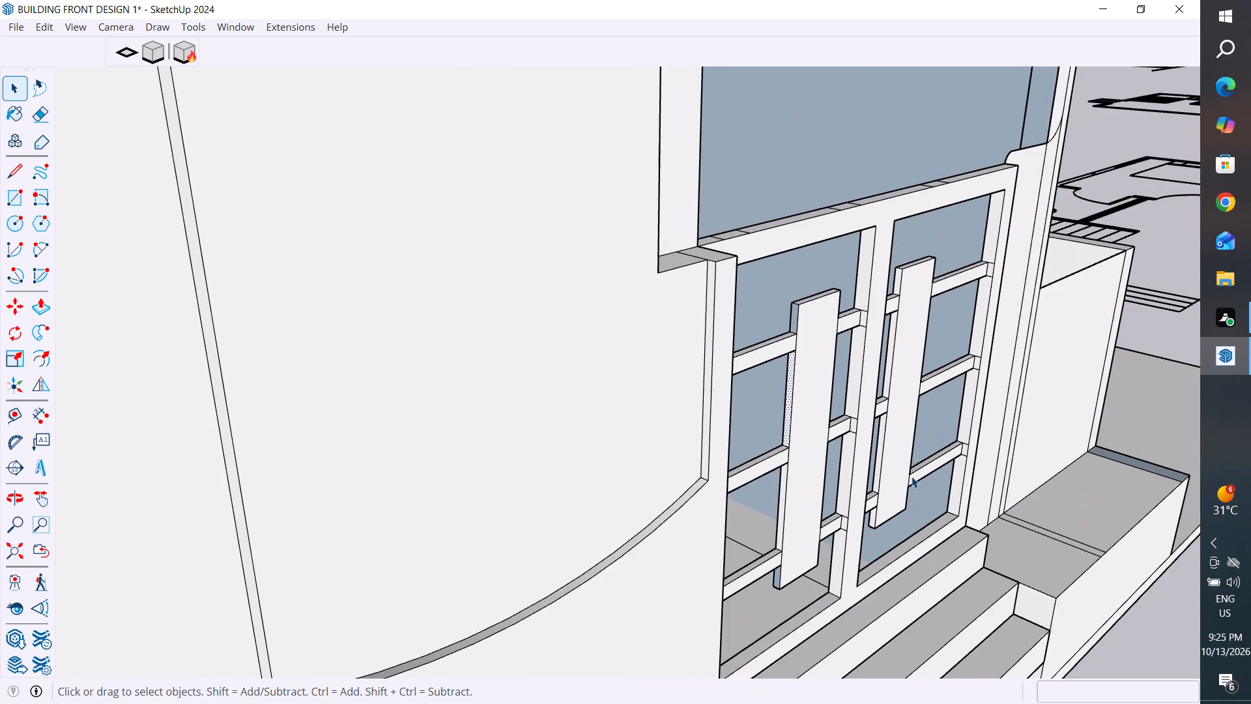
middle_drag(815, 596, 829, 508)
scroll(772, 584, up, 7)
click(842, 533)
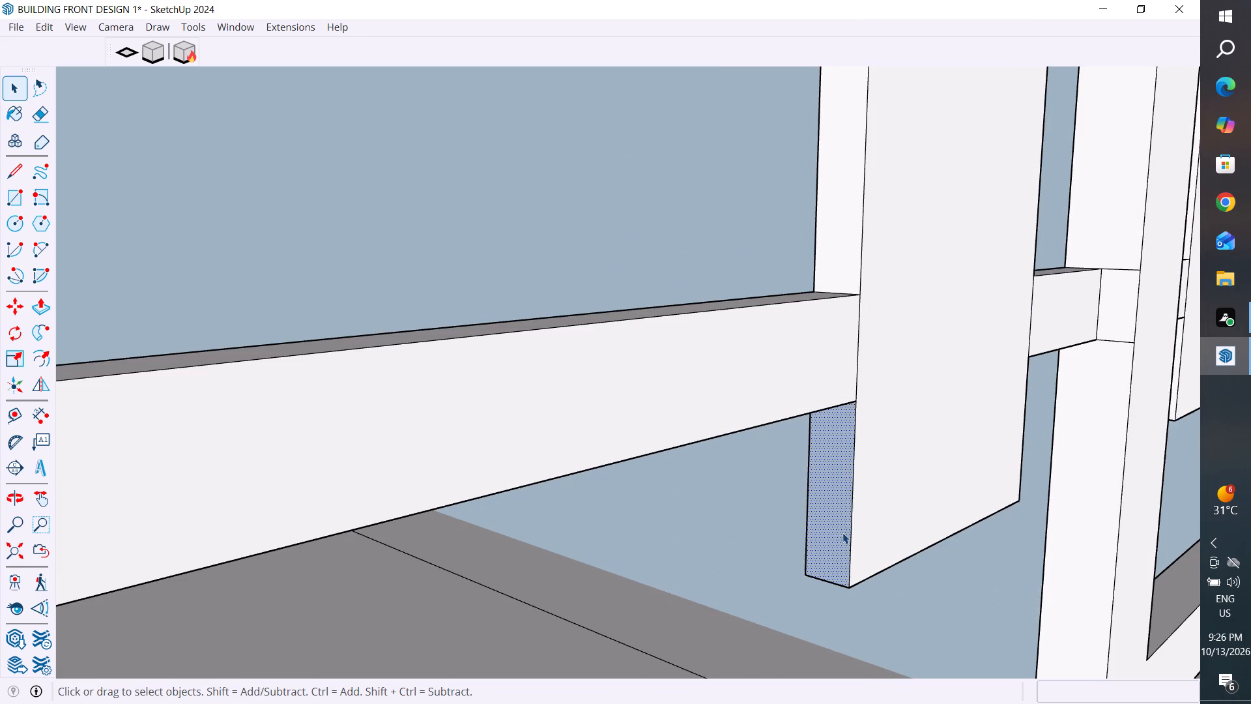
right_click(842, 533)
click(918, 317)
Reverse the blue underside face of the left door's vertical handle.
middle_drag(865, 568, 833, 468)
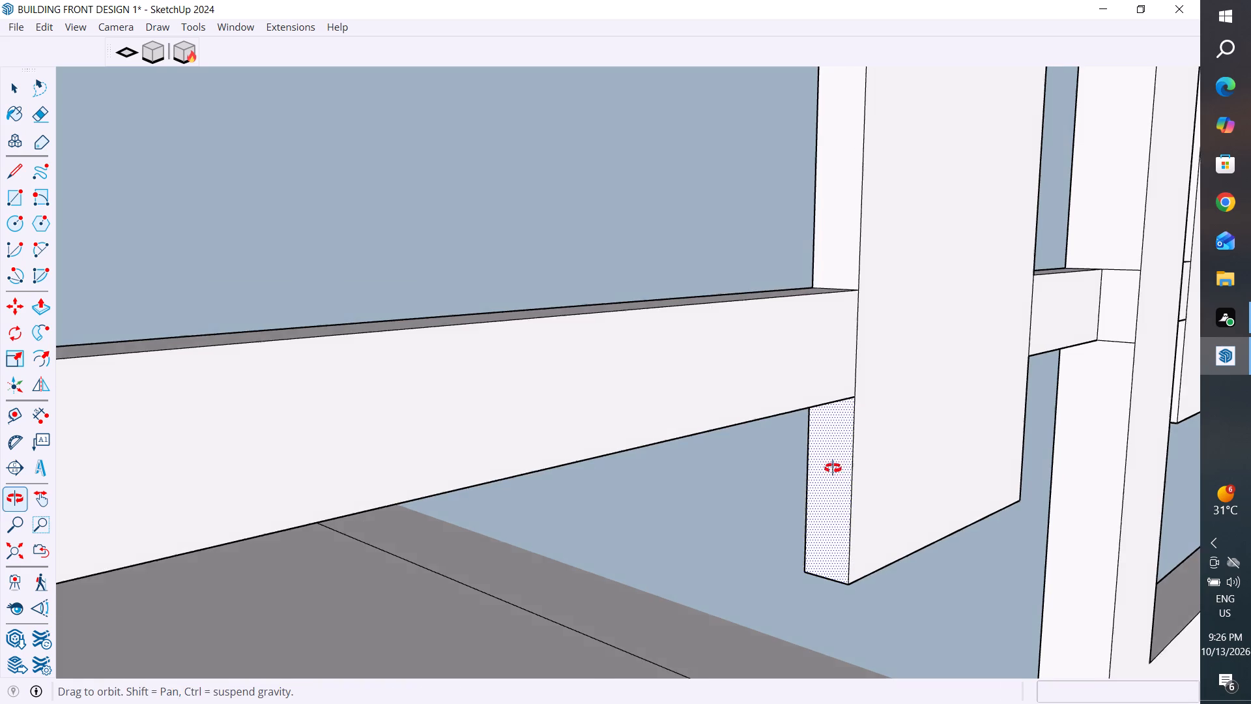
middle_drag(833, 468, 824, 342)
click(882, 365)
right_click(882, 365)
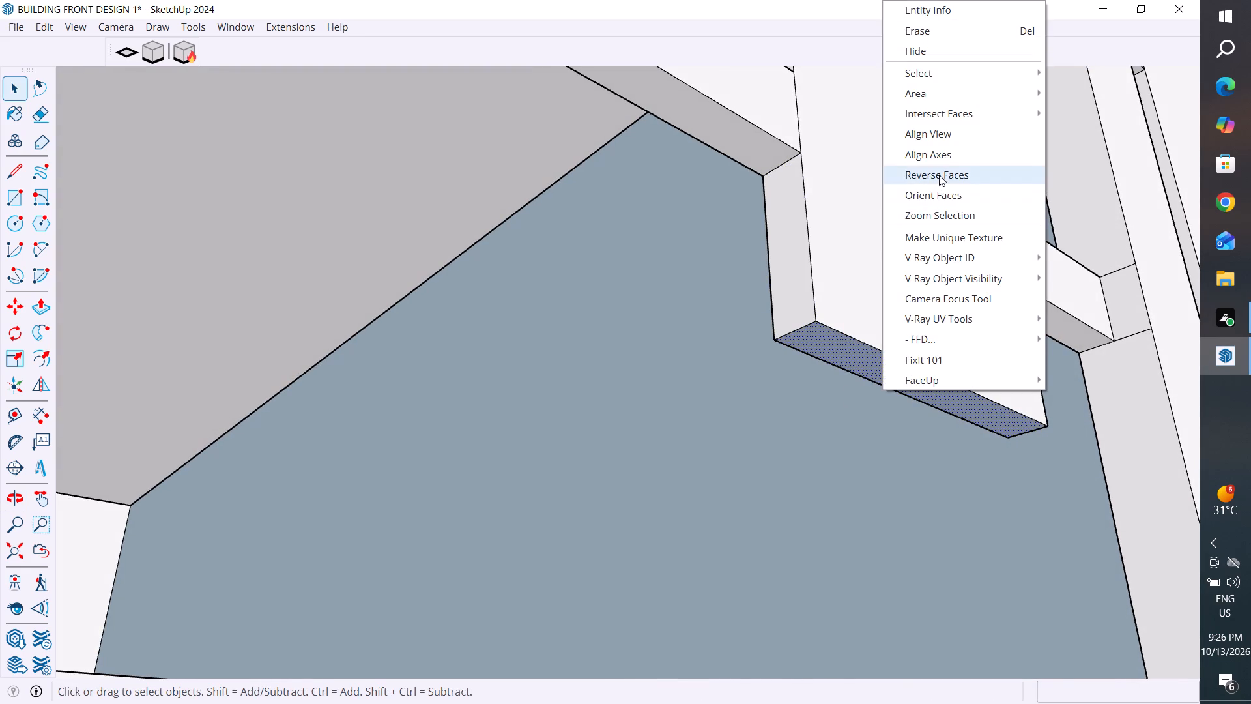
click(939, 175)
Reverse the blue outer side face of the left door's handle above the top crossbar.
scroll(843, 505, down, 10)
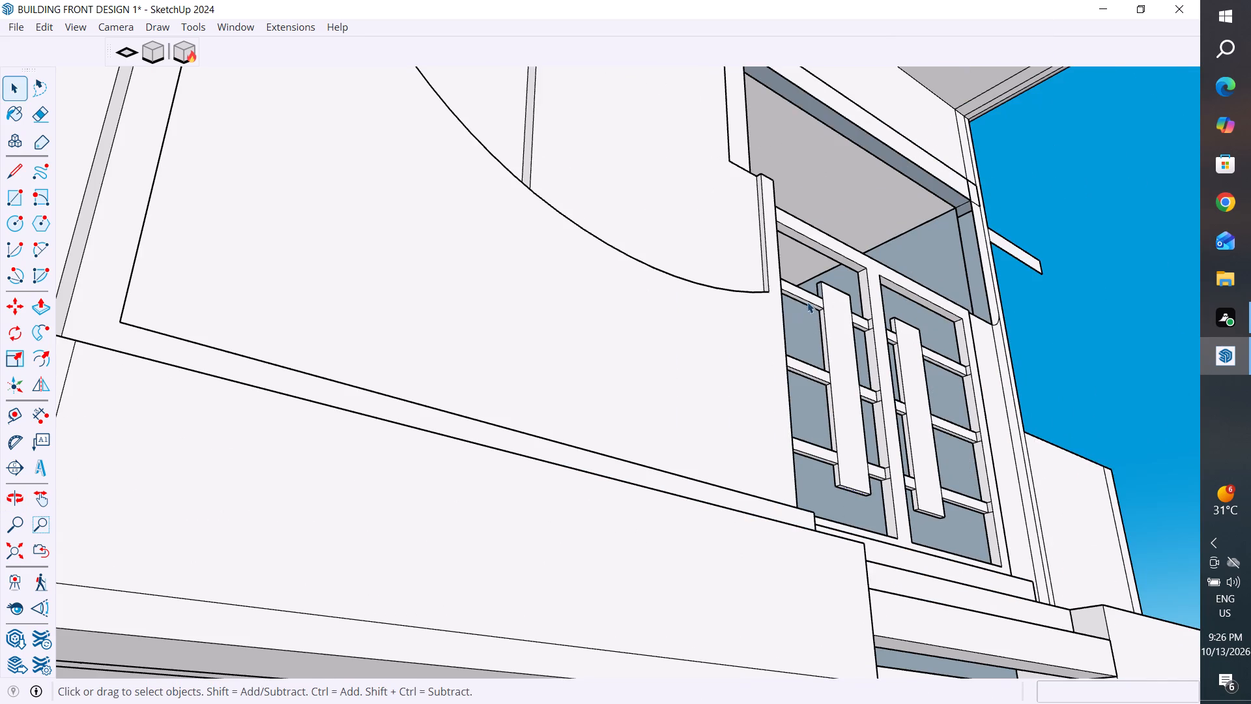
scroll(811, 297, up, 10)
click(828, 336)
right_click(828, 336)
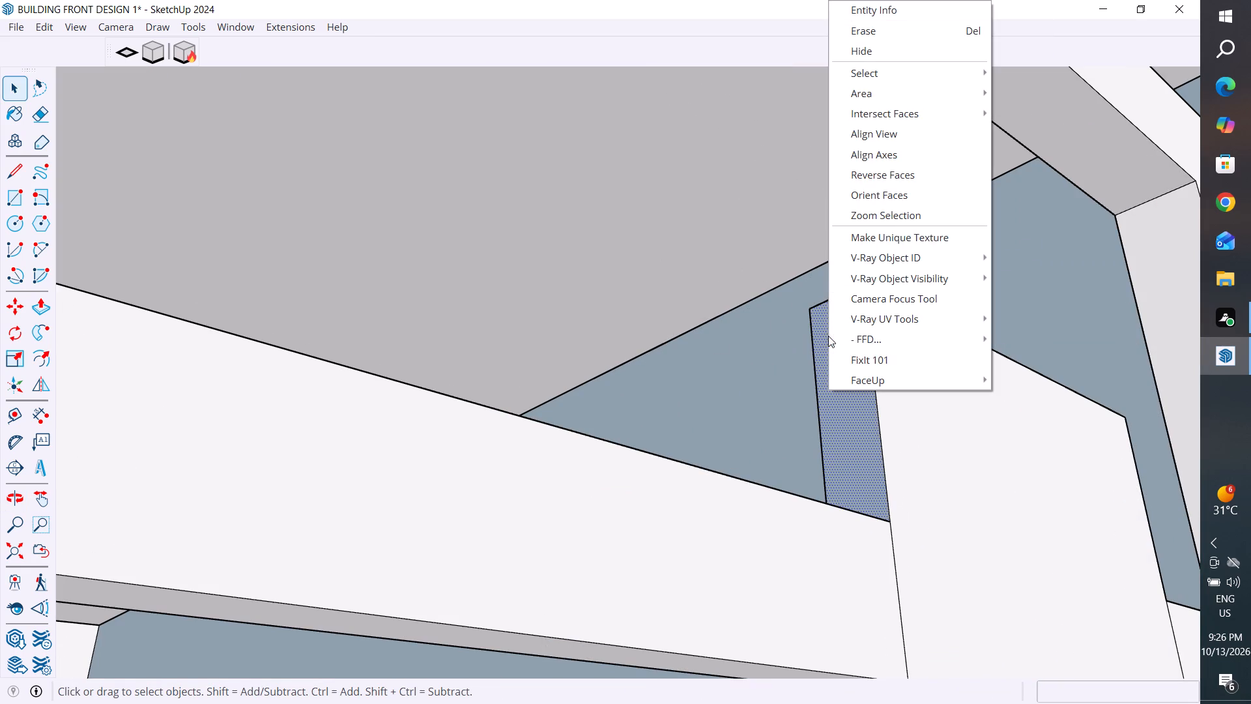
click(869, 182)
Examine the entrance double door's handles and the building's exterior from the front, below and the side.
scroll(651, 478, down, 6)
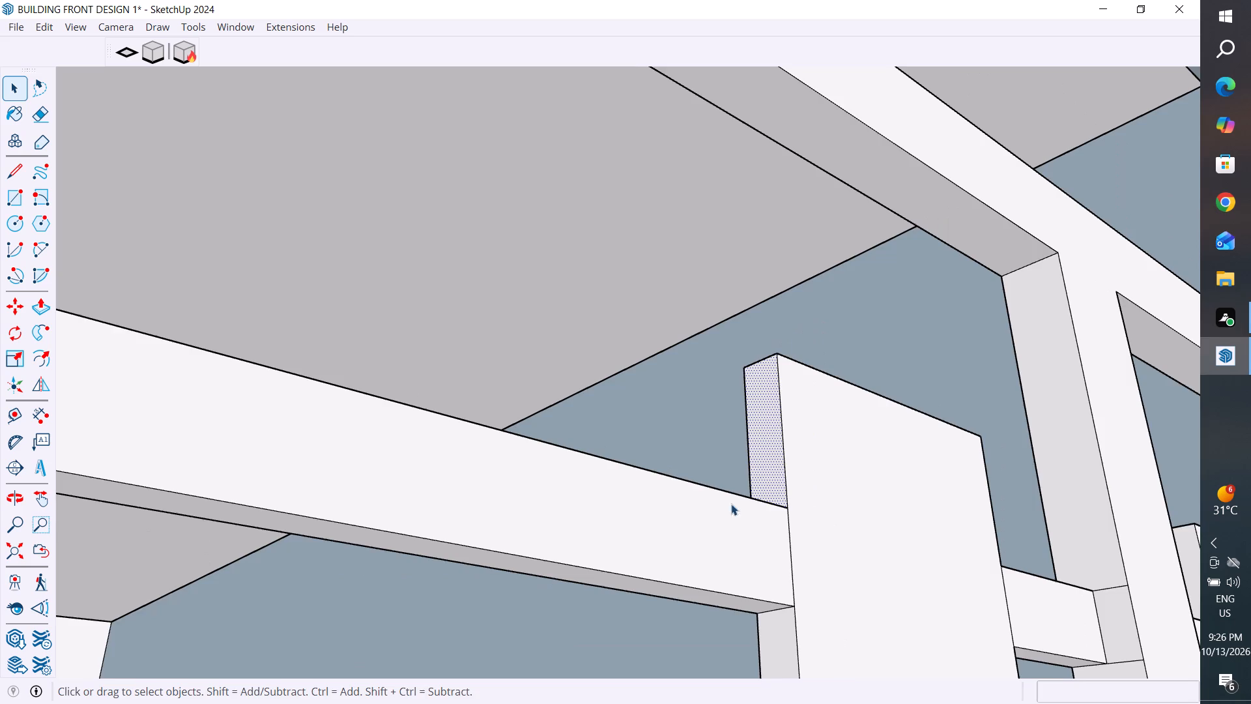
middle_drag(721, 557, 196, 701)
middle_drag(390, 362, 415, 486)
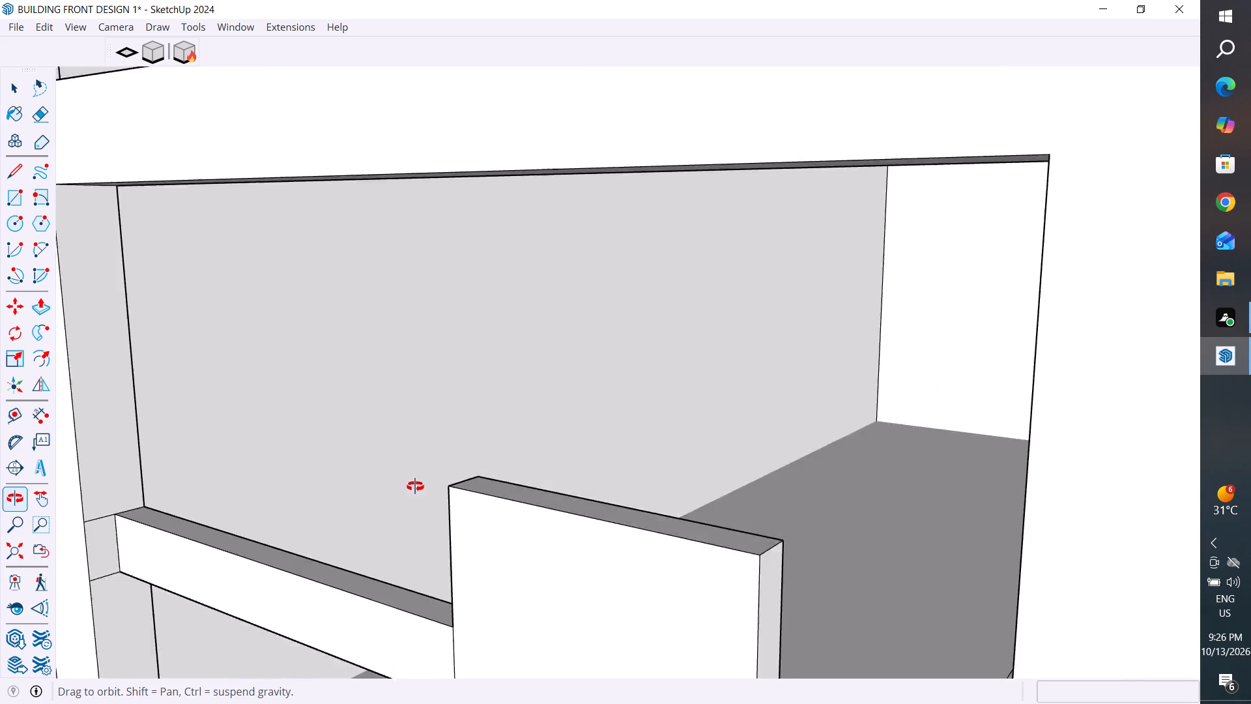
middle_drag(415, 486, 486, 574)
scroll(697, 336, down, 20)
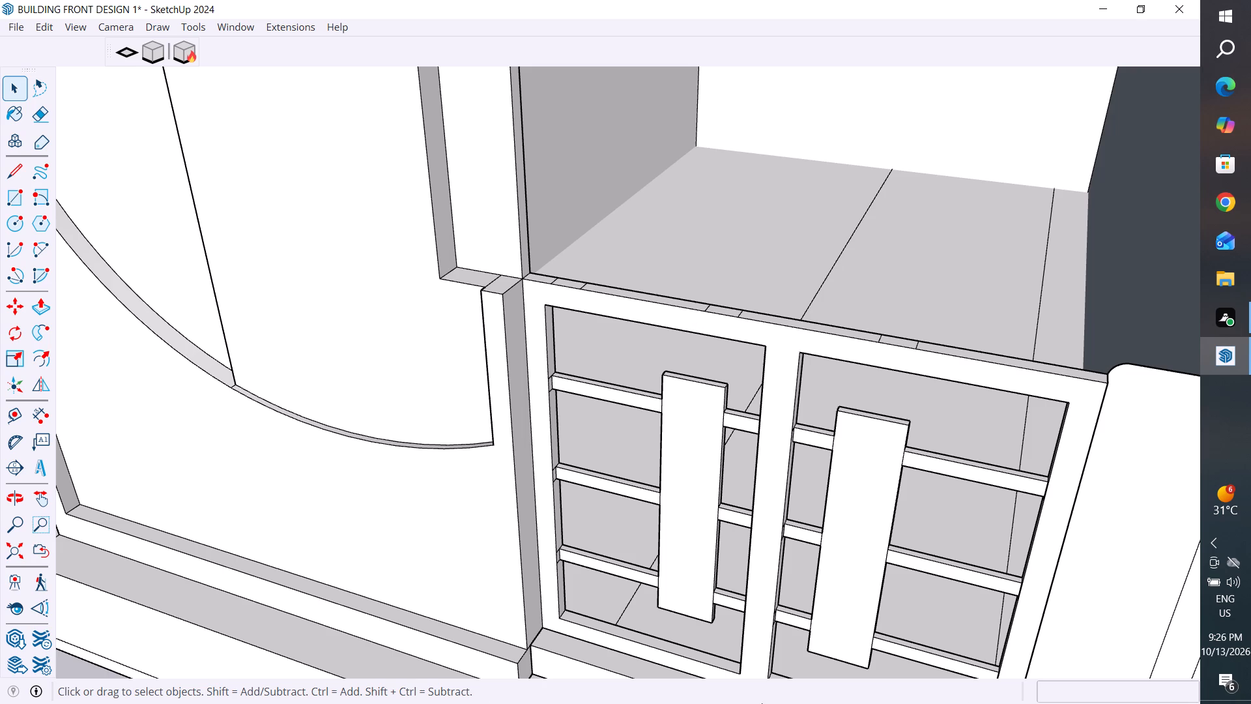
middle_drag(912, 430, 908, 396)
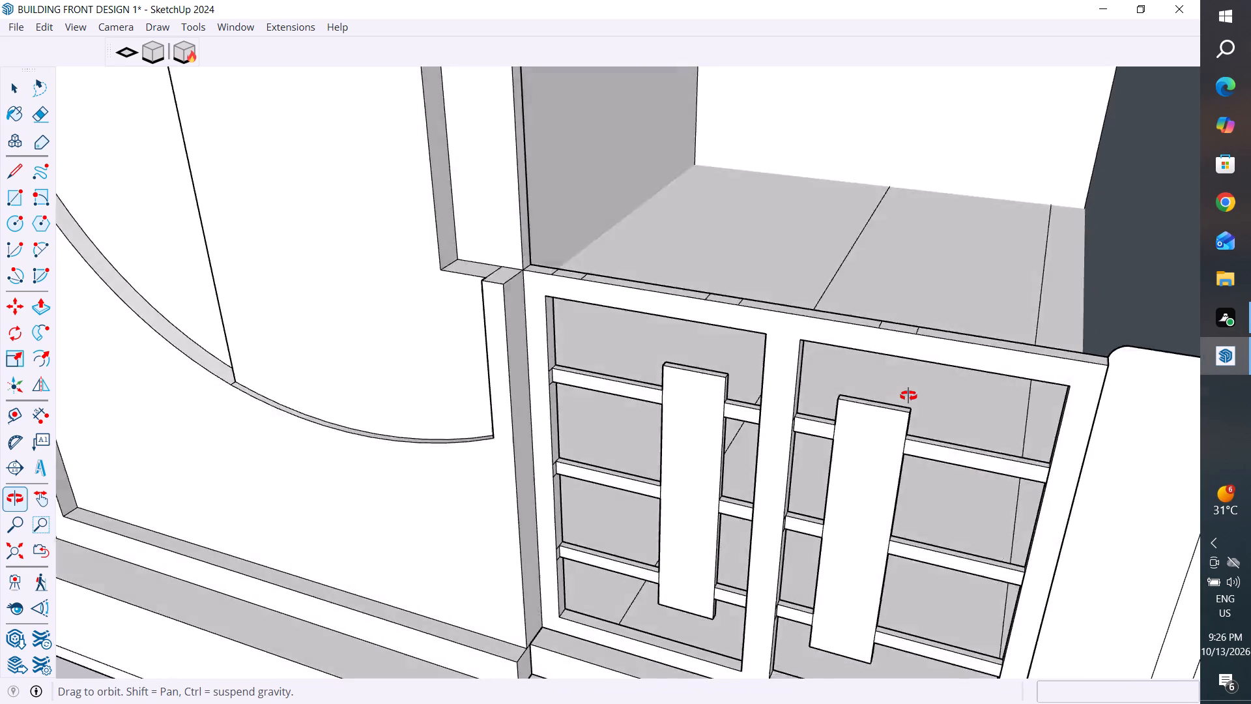
middle_drag(908, 396, 688, 458)
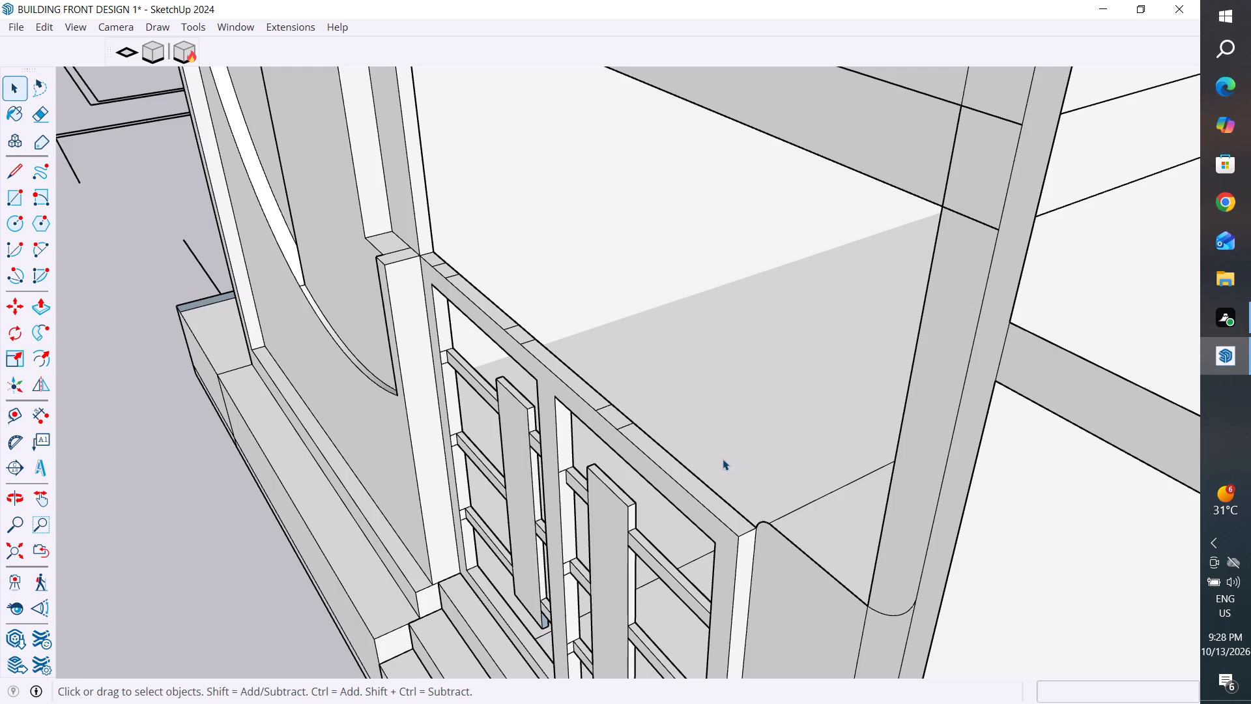
scroll(881, 394, down, 7)
middle_drag(881, 394, 934, 347)
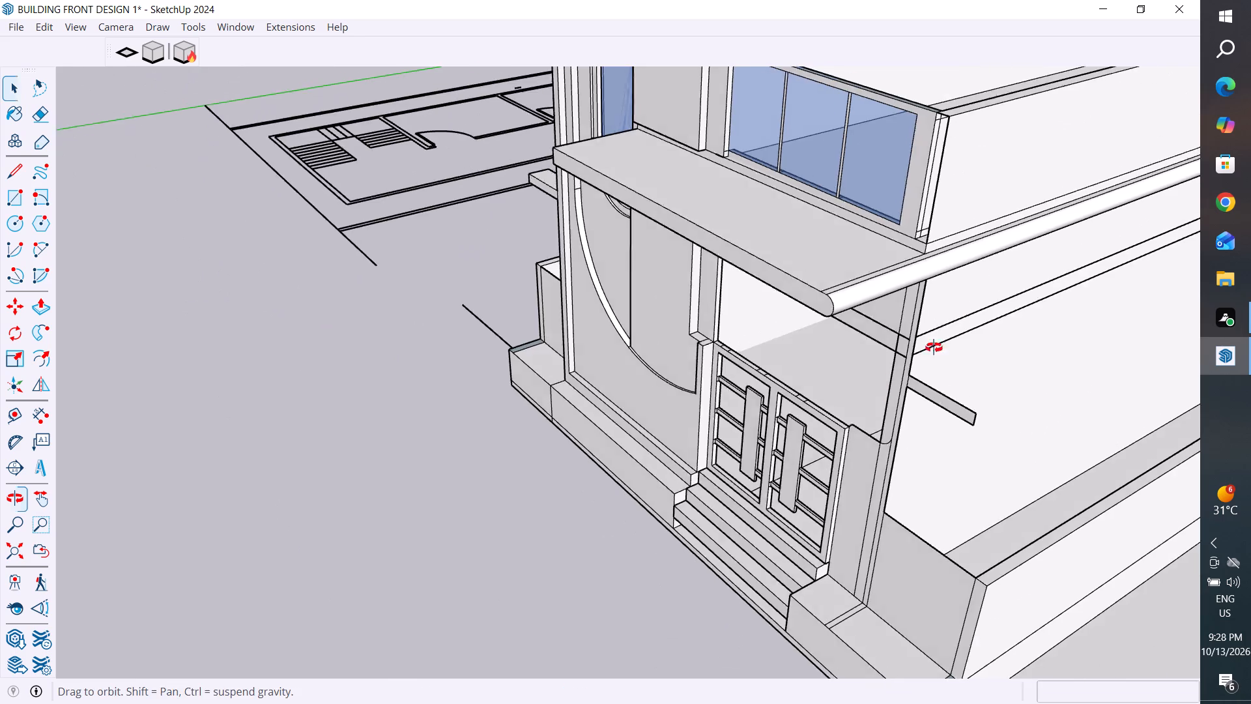
middle_drag(934, 347, 932, 447)
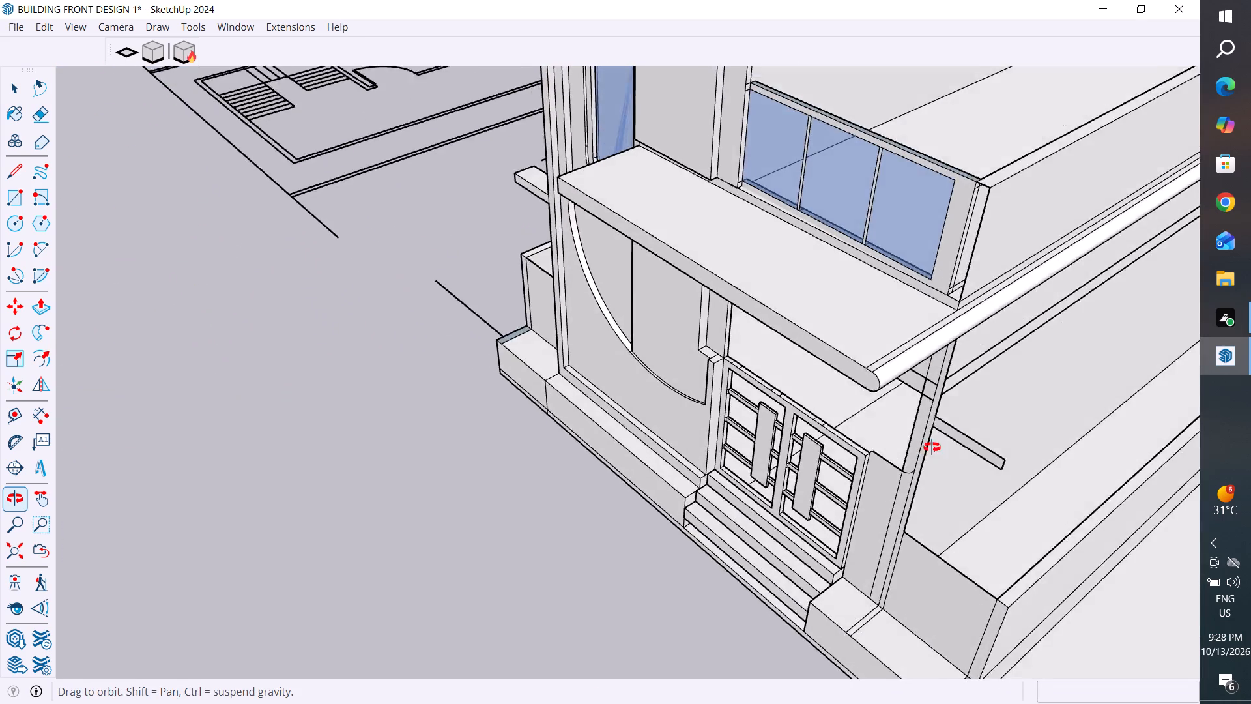
middle_drag(932, 447, 1205, 317)
scroll(873, 380, down, 4)
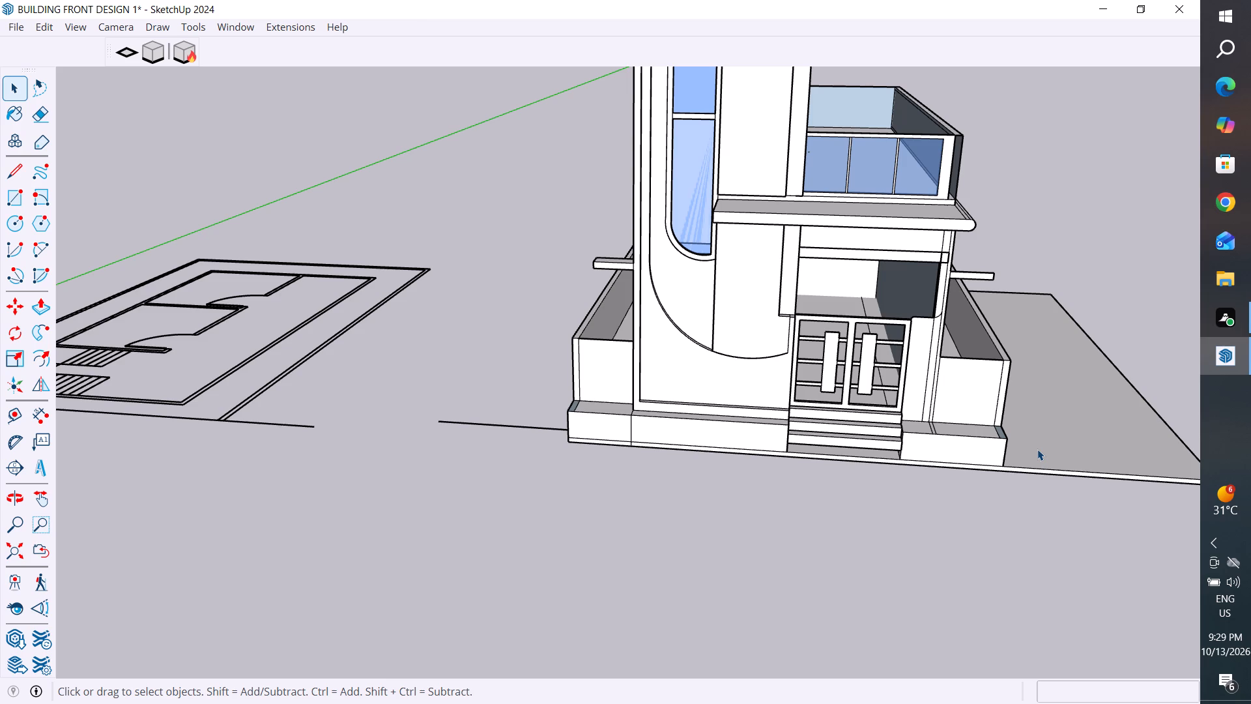
scroll(680, 264, down, 6)
middle_drag(780, 321, 617, 149)
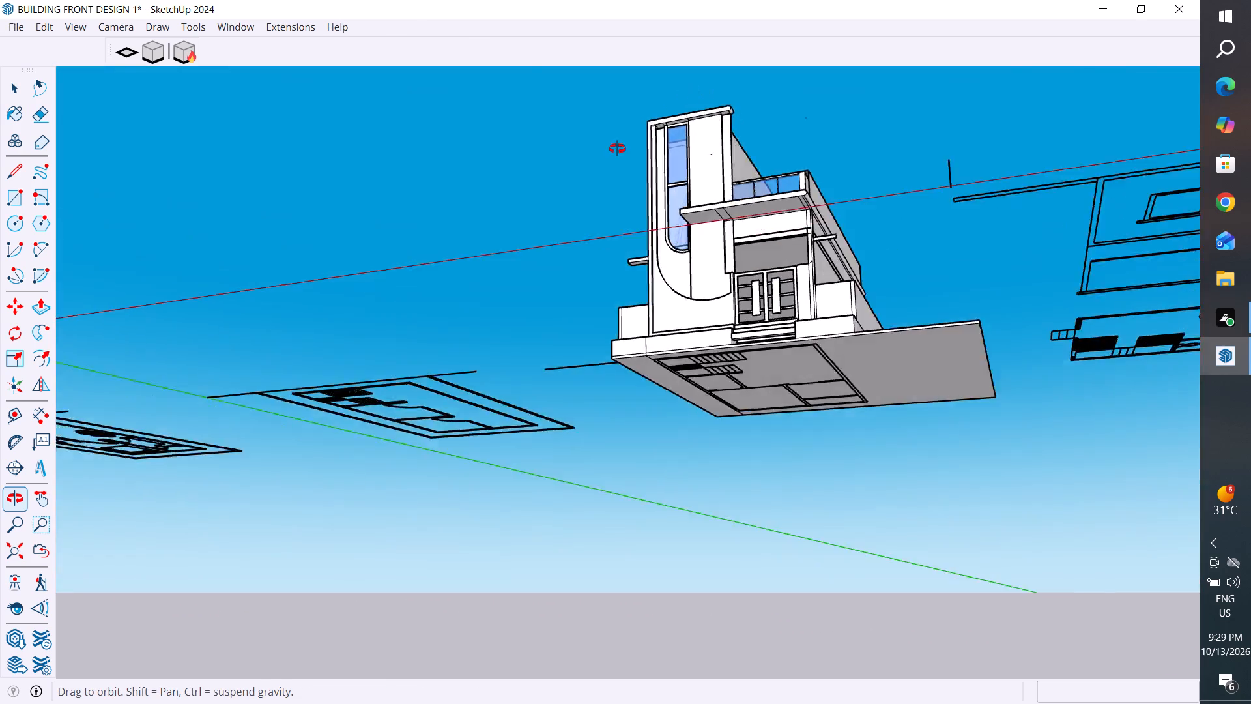
middle_drag(617, 149, 533, 338)
scroll(742, 281, up, 5)
scroll(657, 308, down, 6)
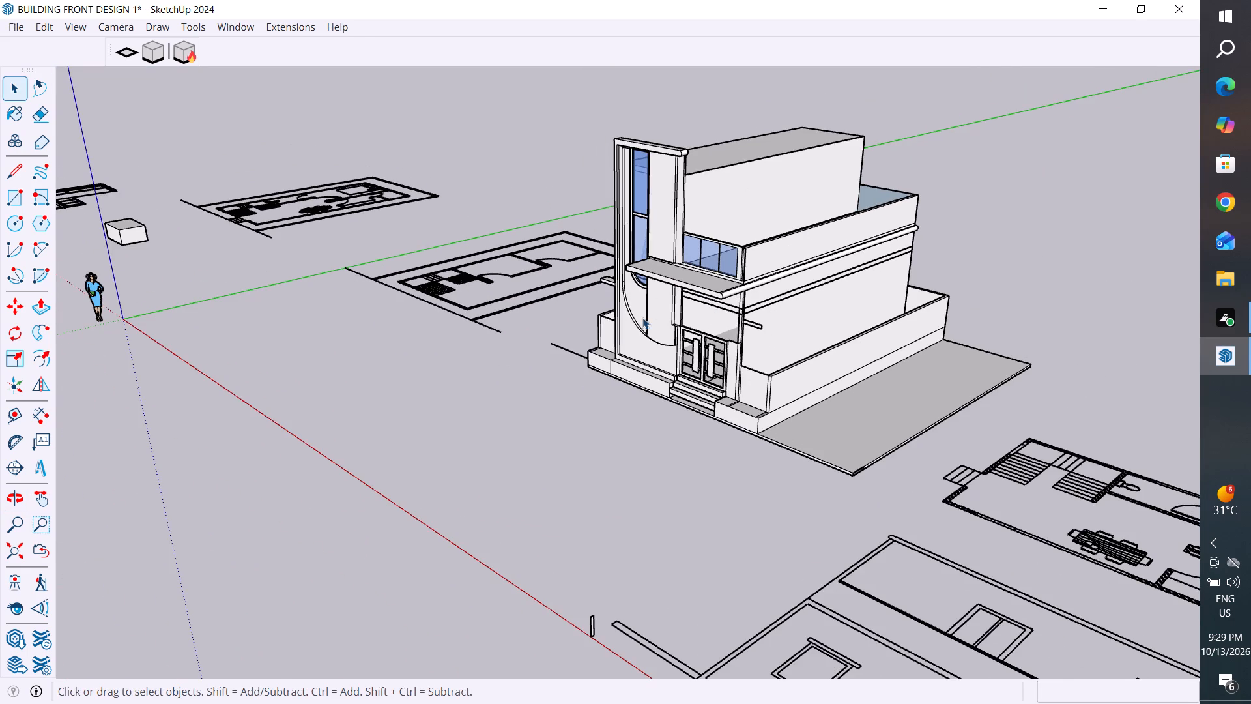
middle_drag(642, 317, 394, 317)
scroll(578, 292, up, 3)
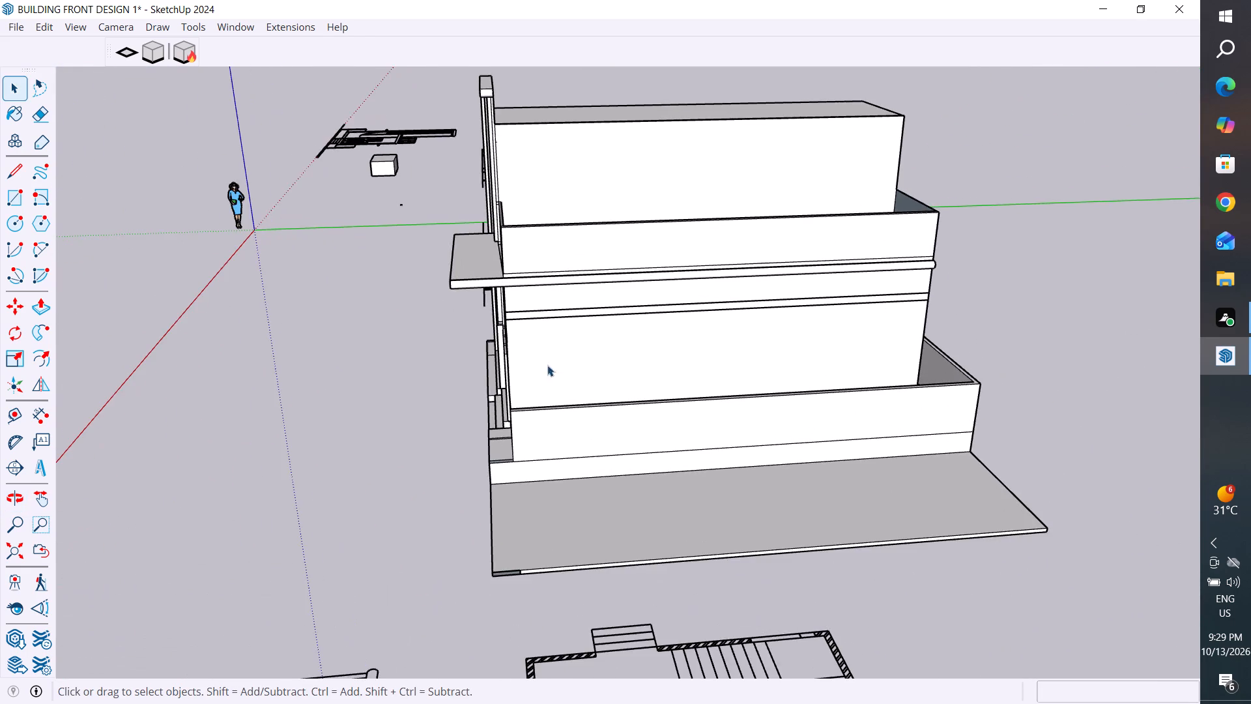
middle_drag(545, 375, 1140, 297)
scroll(586, 349, up, 2)
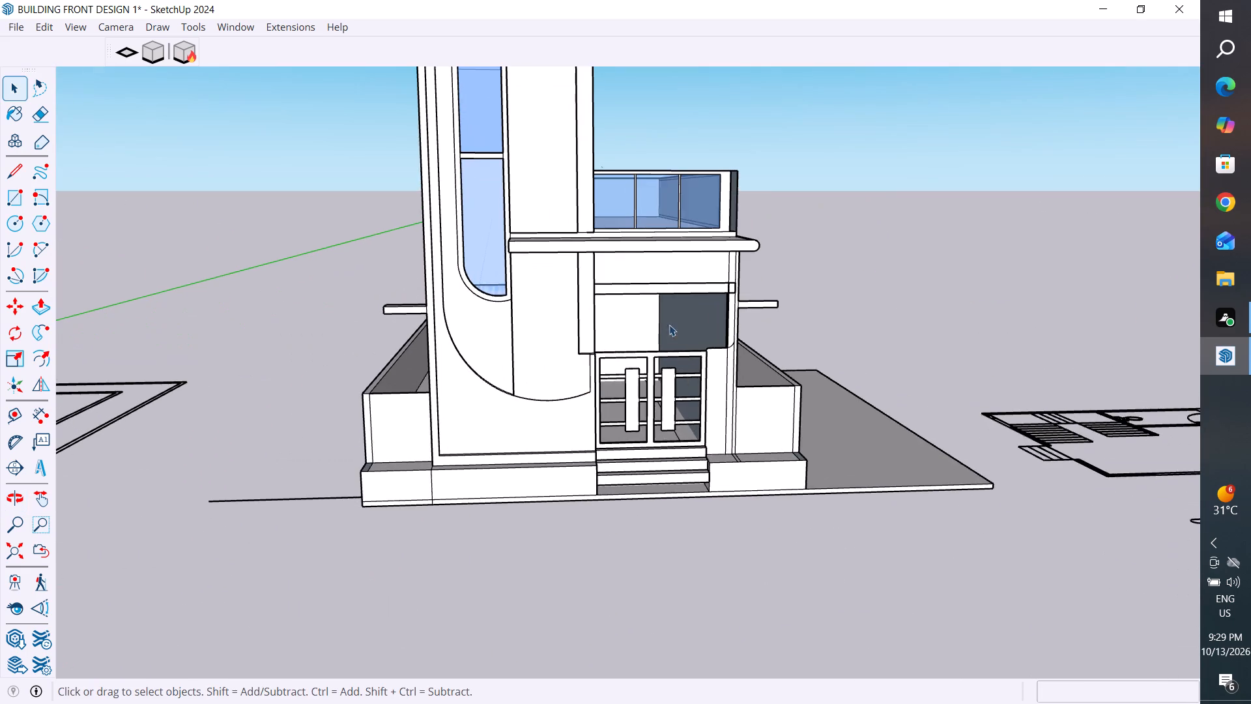
Hide the outer and inner faces of the ground-floor long side wall beside the entrance, opening up the interior.
middle_drag(669, 325, 649, 448)
scroll(666, 353, up, 4)
middle_drag(672, 357, 367, 282)
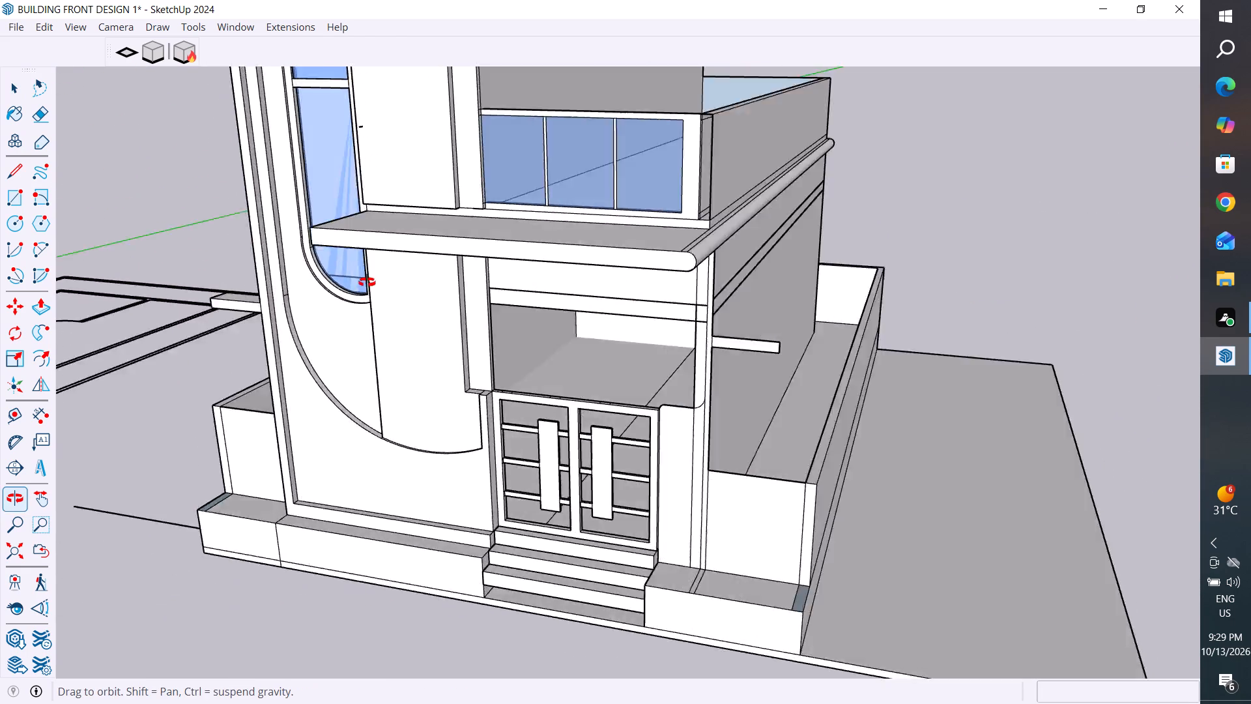
middle_drag(367, 282, 302, 282)
click(749, 374)
right_click(750, 373)
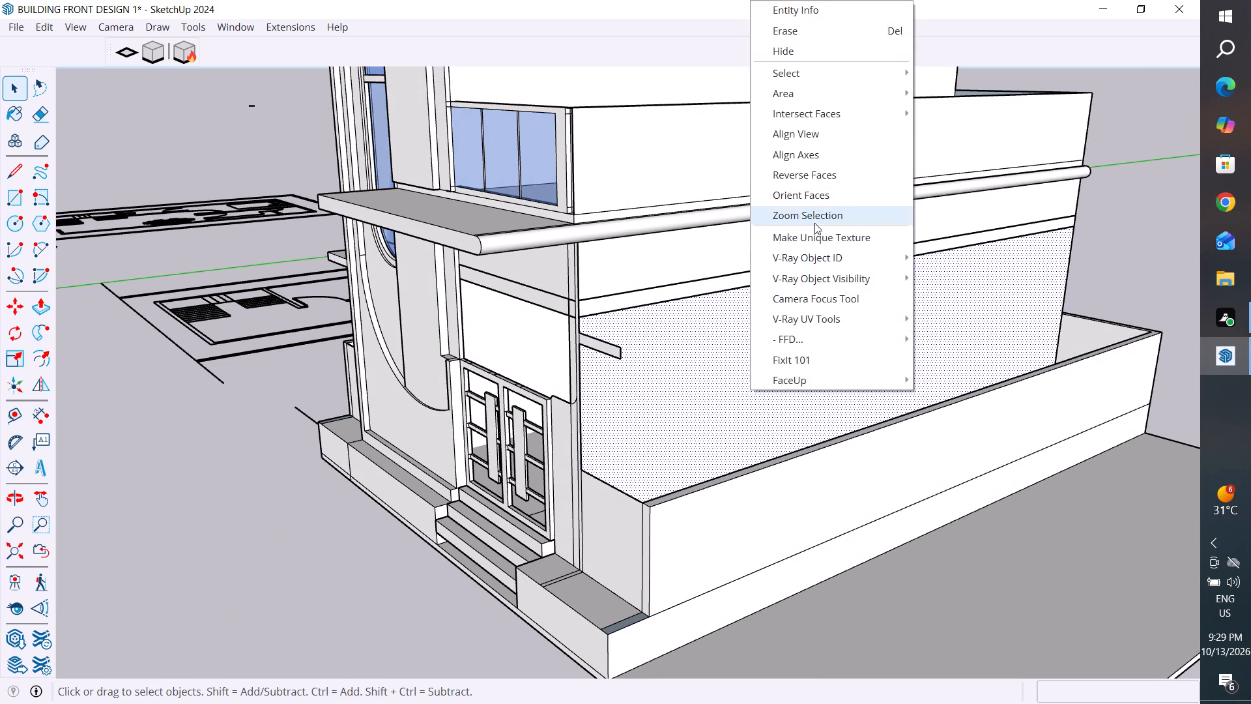
click(800, 43)
click(766, 341)
right_click(766, 341)
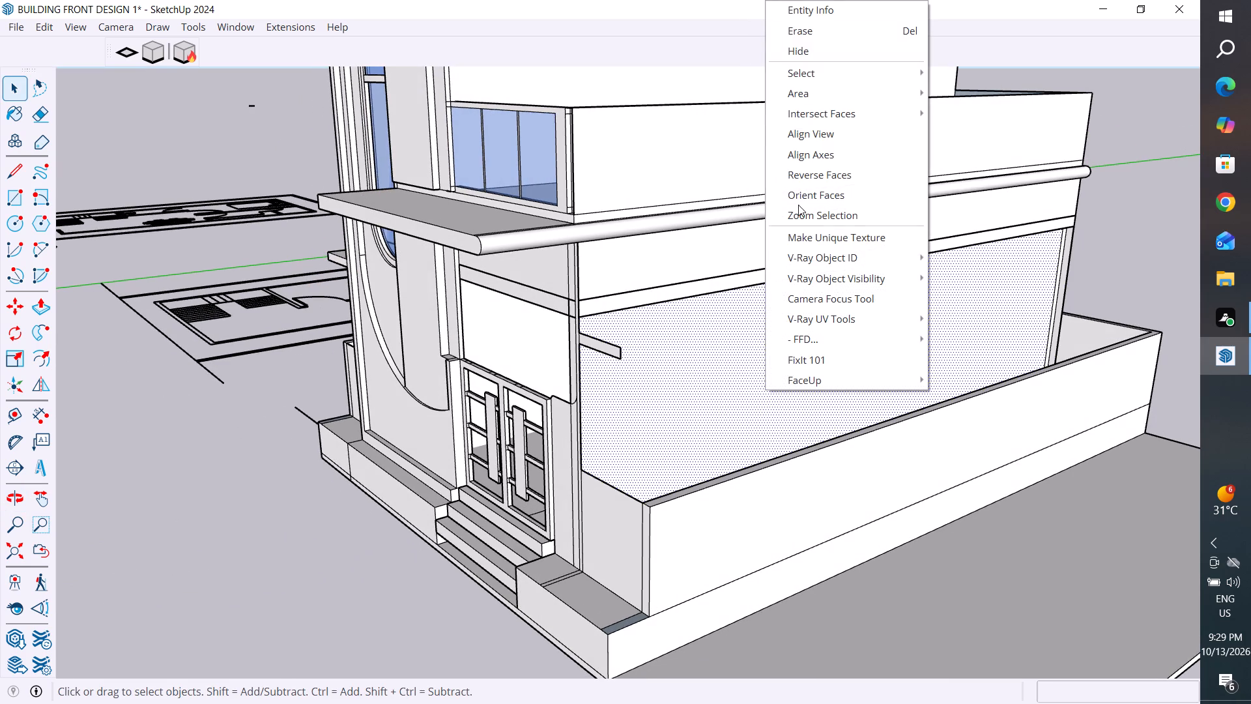
click(814, 47)
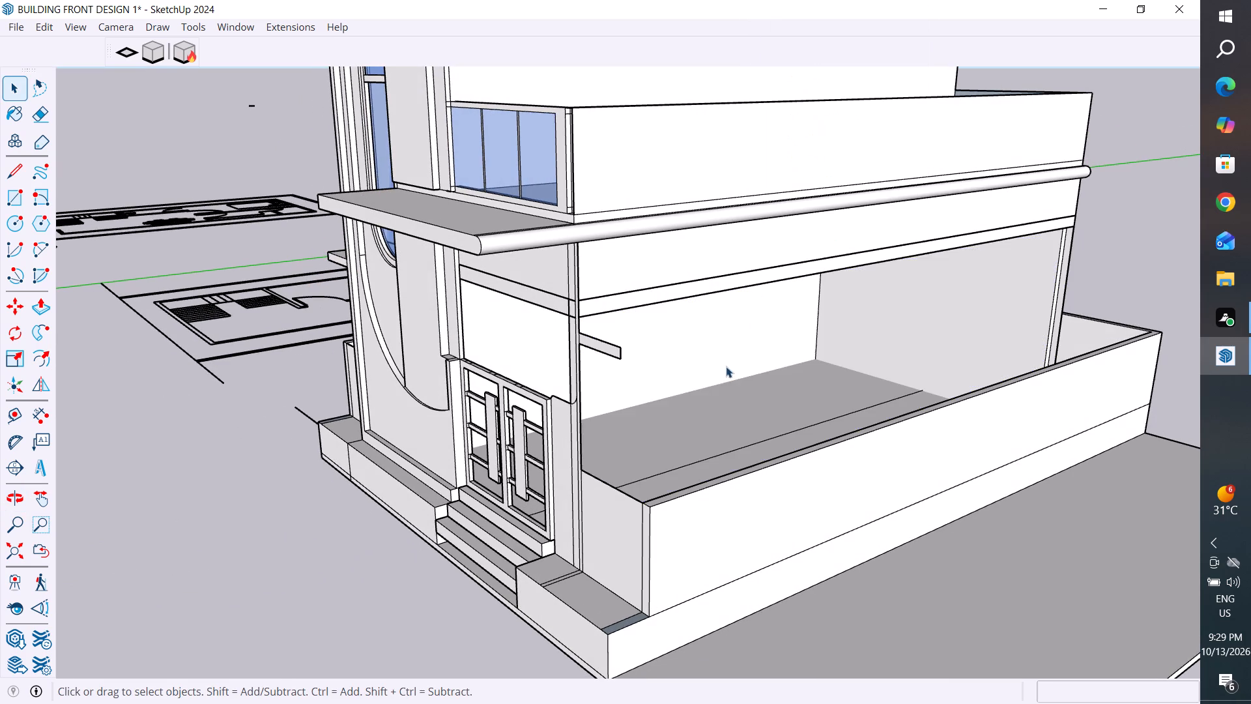
Examine the building from the opened ground-floor side, the front and above, including the roof and entrance canopy.
middle_drag(698, 390, 453, 510)
scroll(577, 440, down, 2)
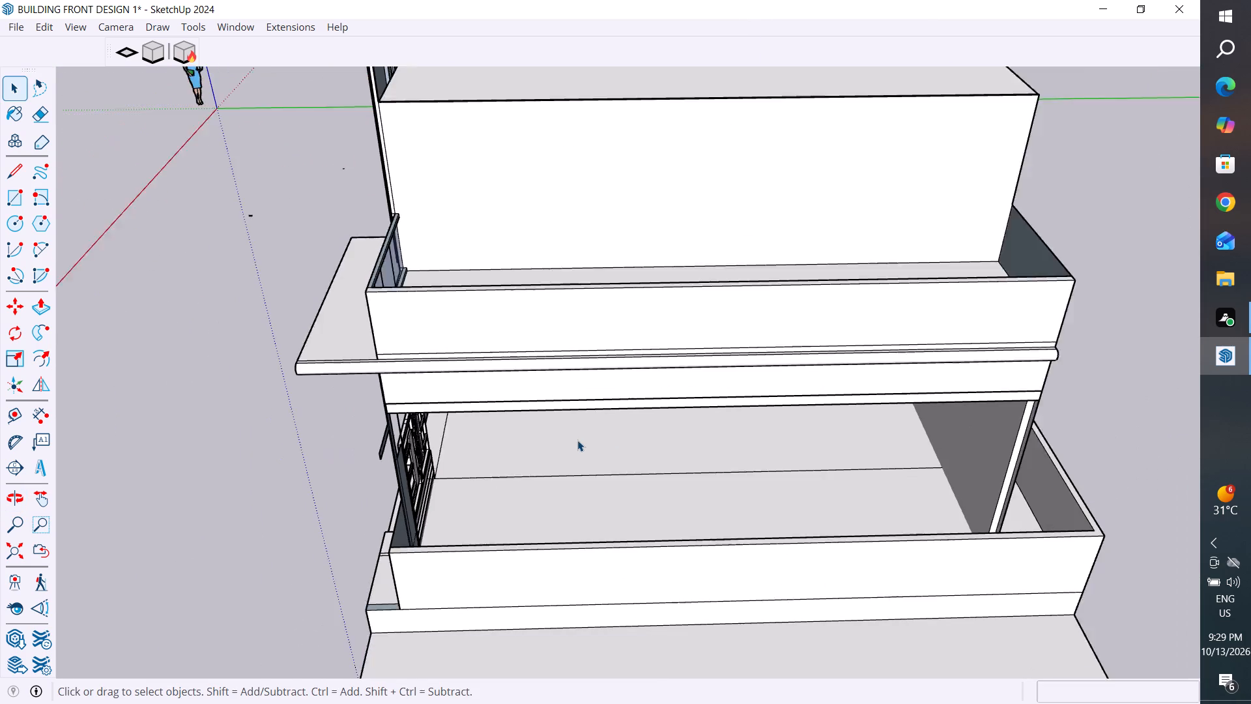
scroll(577, 440, down, 1)
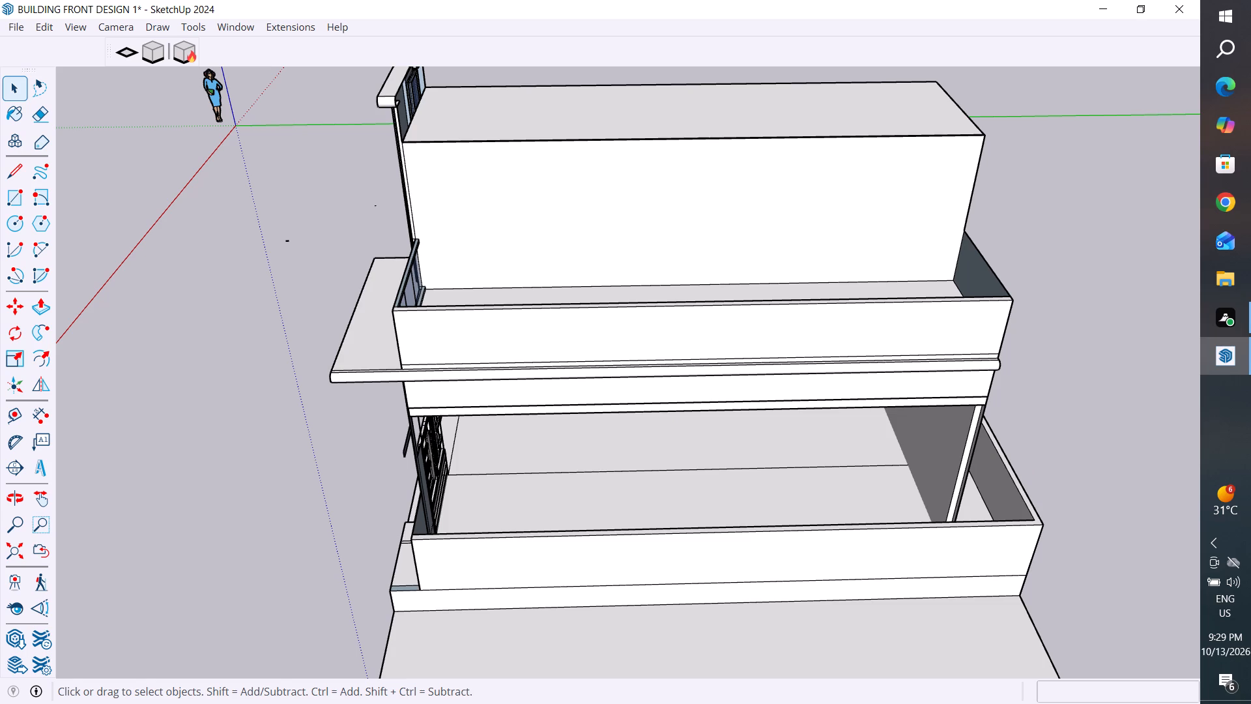
scroll(151, 525, down, 4)
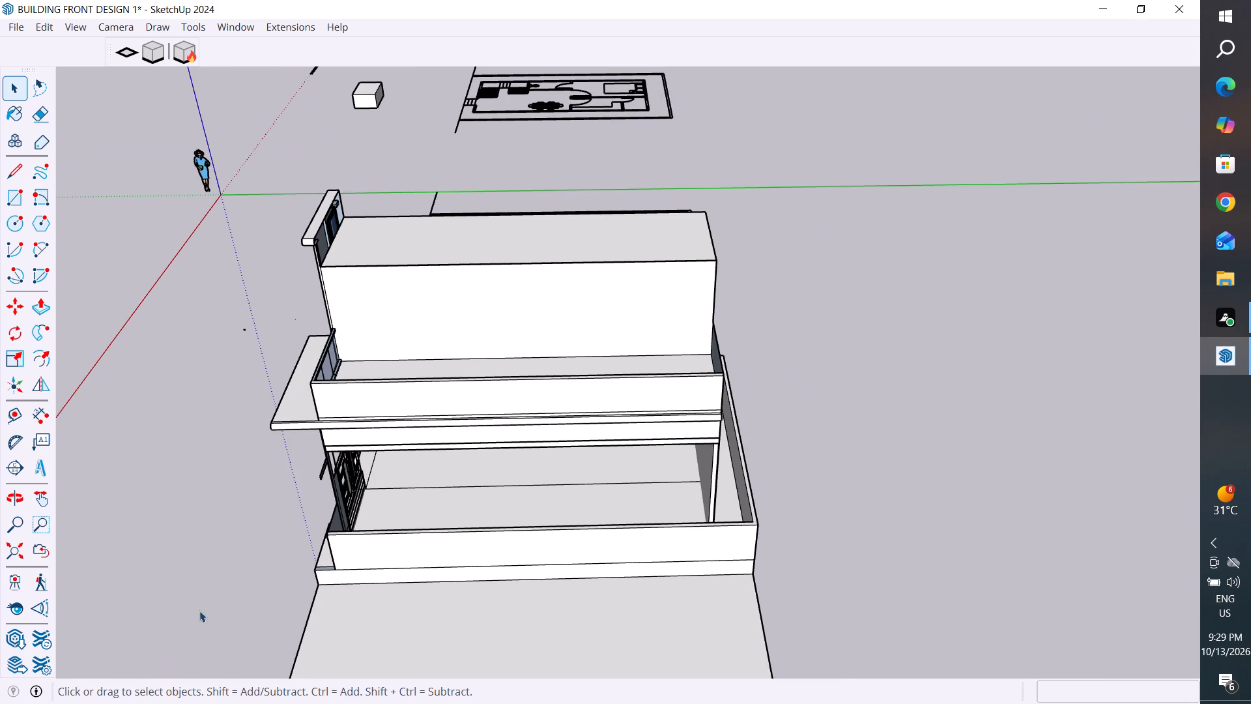
middle_drag(336, 591, 891, 437)
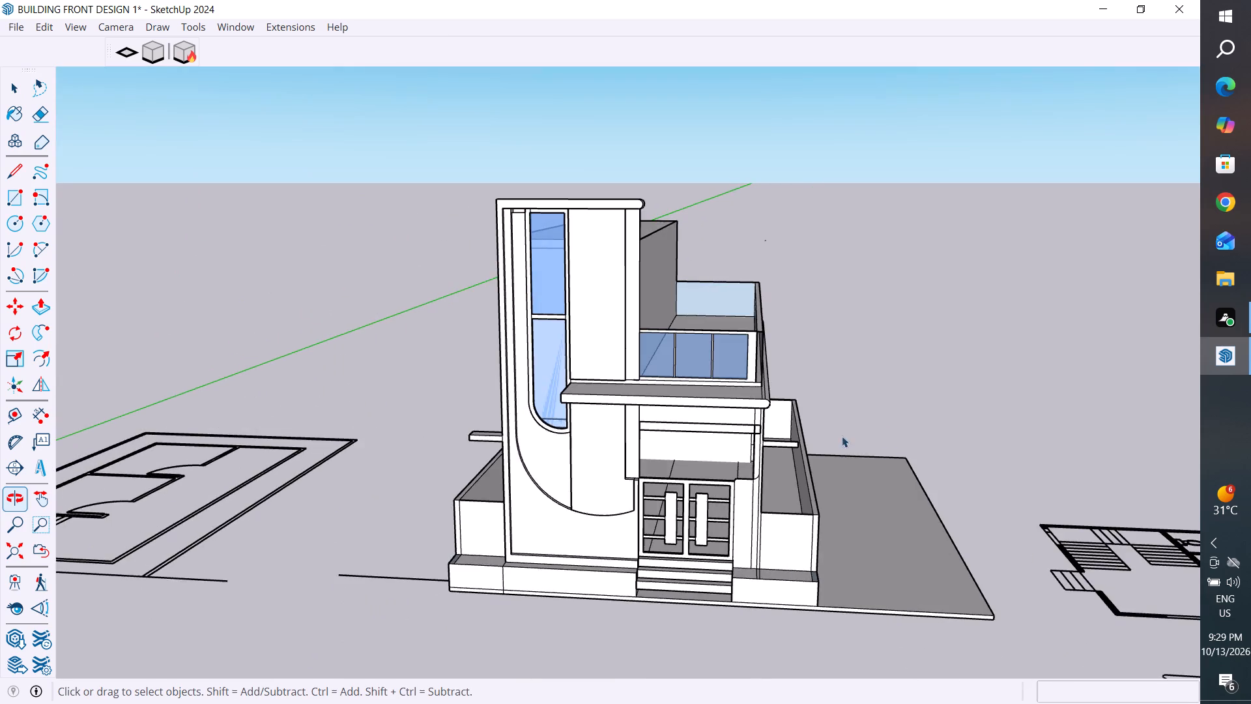
scroll(657, 426, down, 4)
middle_drag(658, 462, 645, 641)
scroll(670, 530, up, 3)
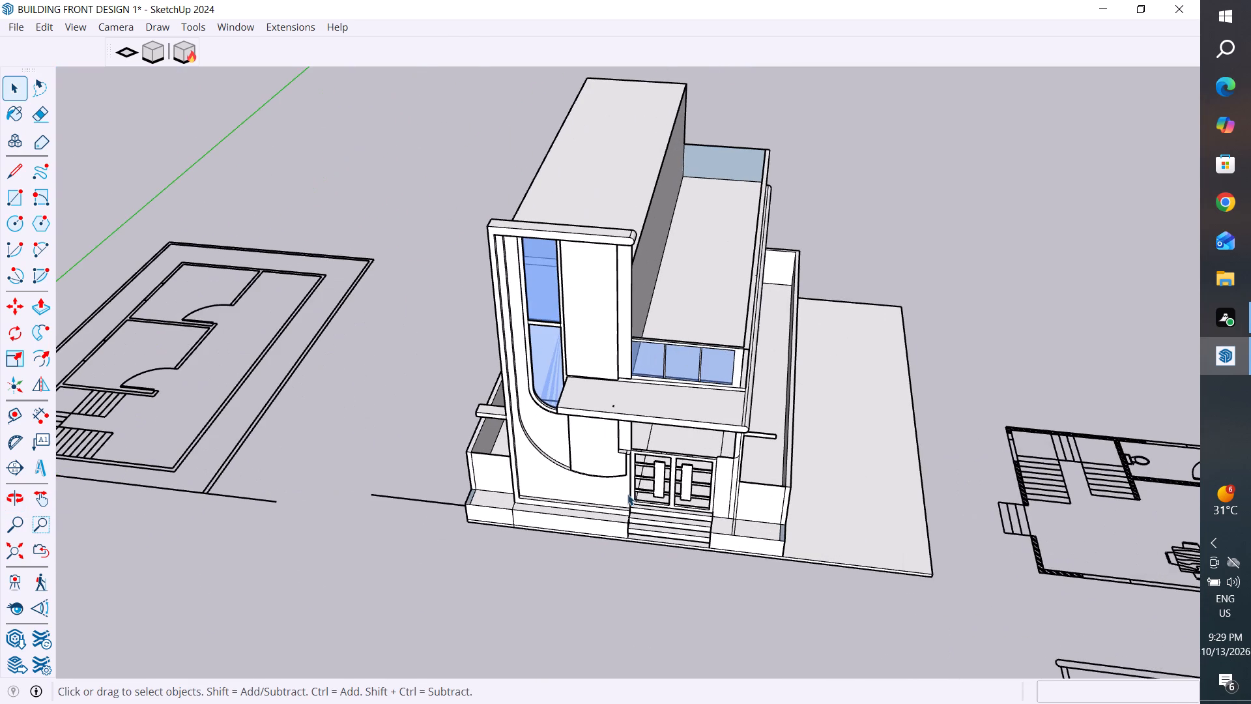
scroll(534, 413, up, 2)
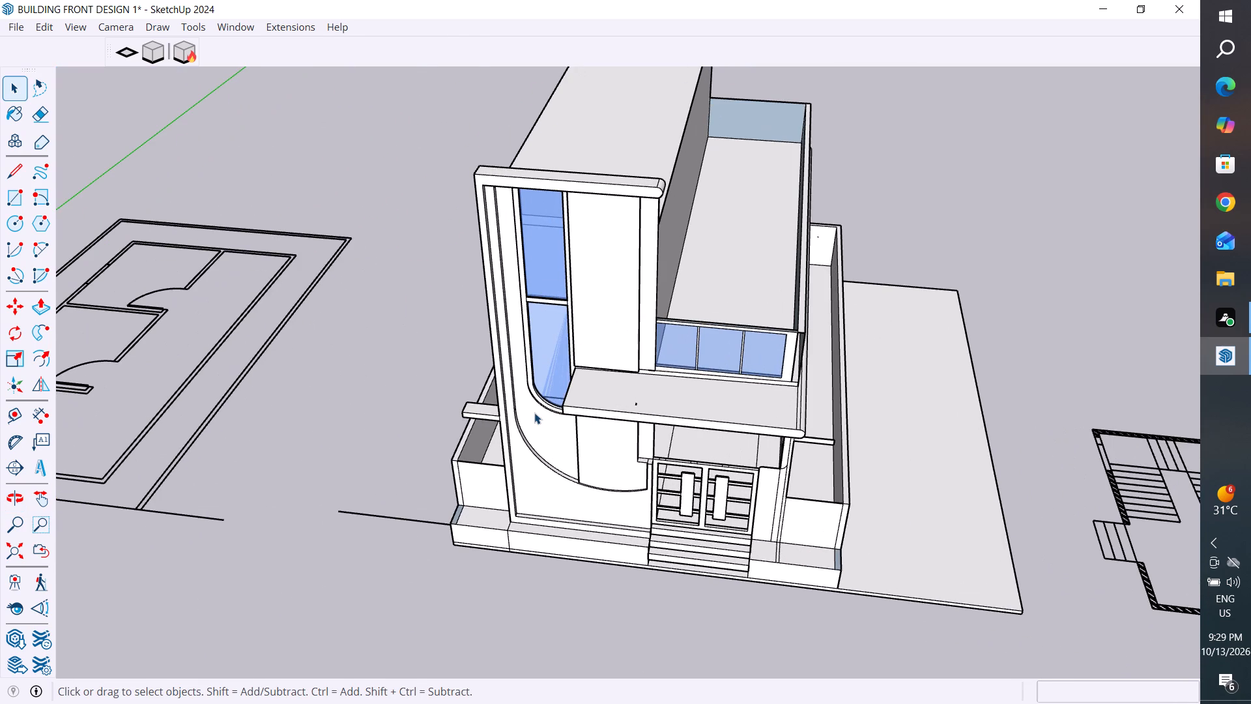
Review the floor plans, elevations and staircase section laid out around the building model.
scroll(567, 390, down, 9)
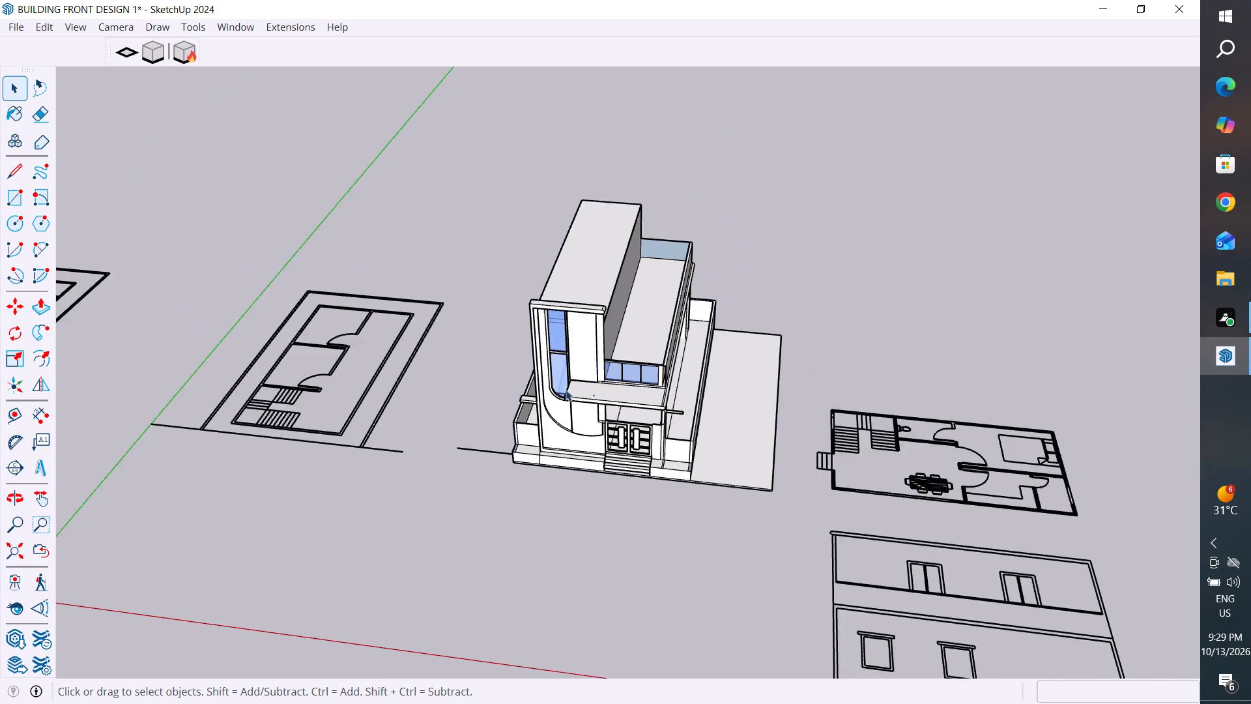
scroll(566, 390, down, 12)
scroll(1172, 492, up, 5)
scroll(947, 520, up, 2)
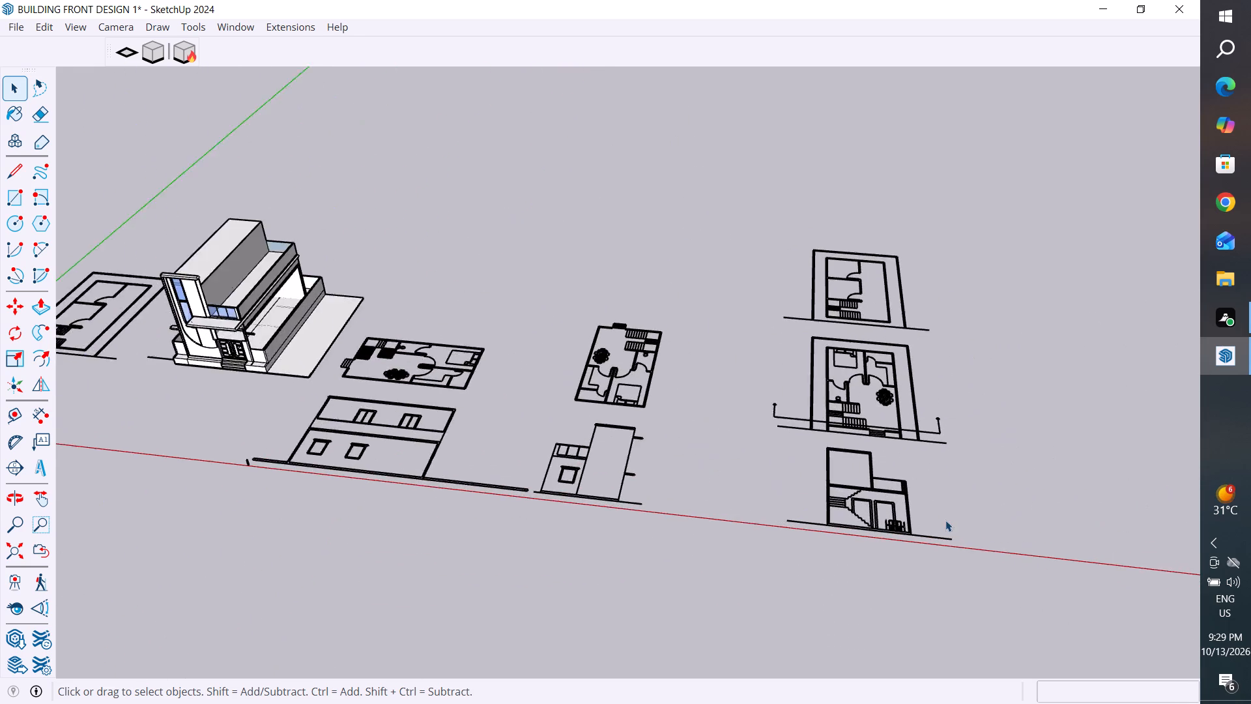
scroll(945, 520, up, 2)
middle_drag(904, 417, 900, 585)
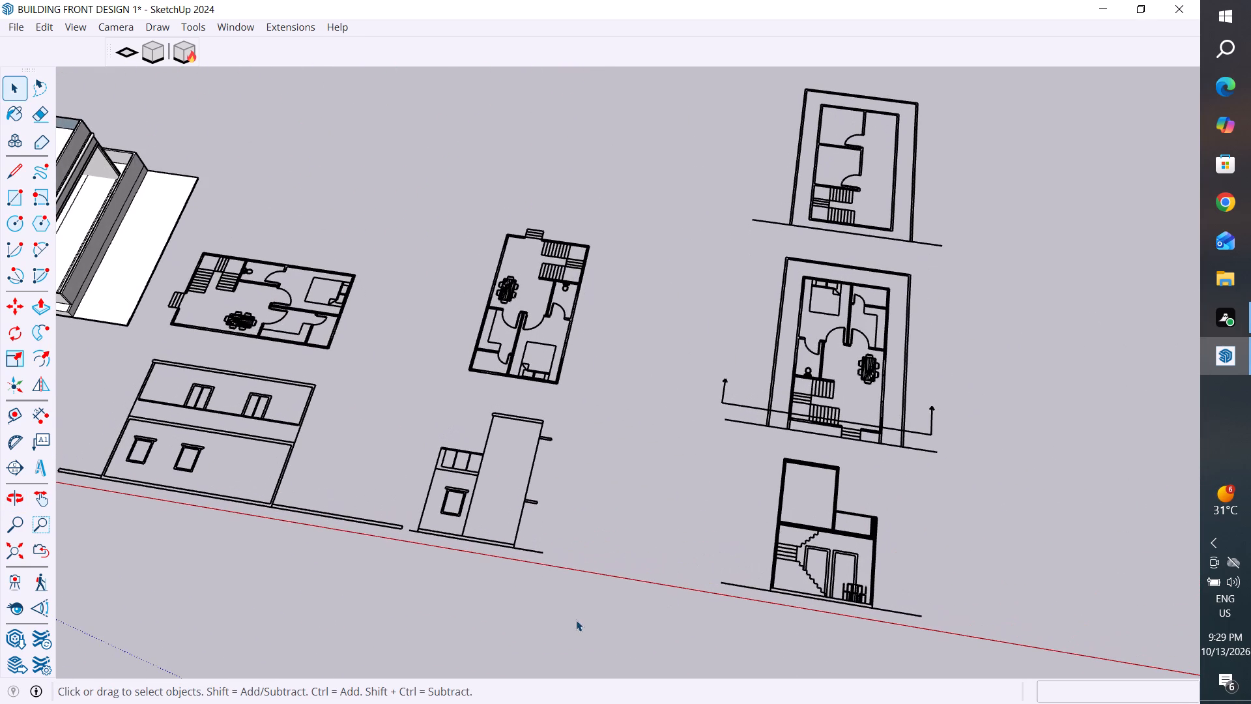
scroll(829, 437, down, 3)
scroll(476, 565, up, 1)
scroll(230, 441, up, 1)
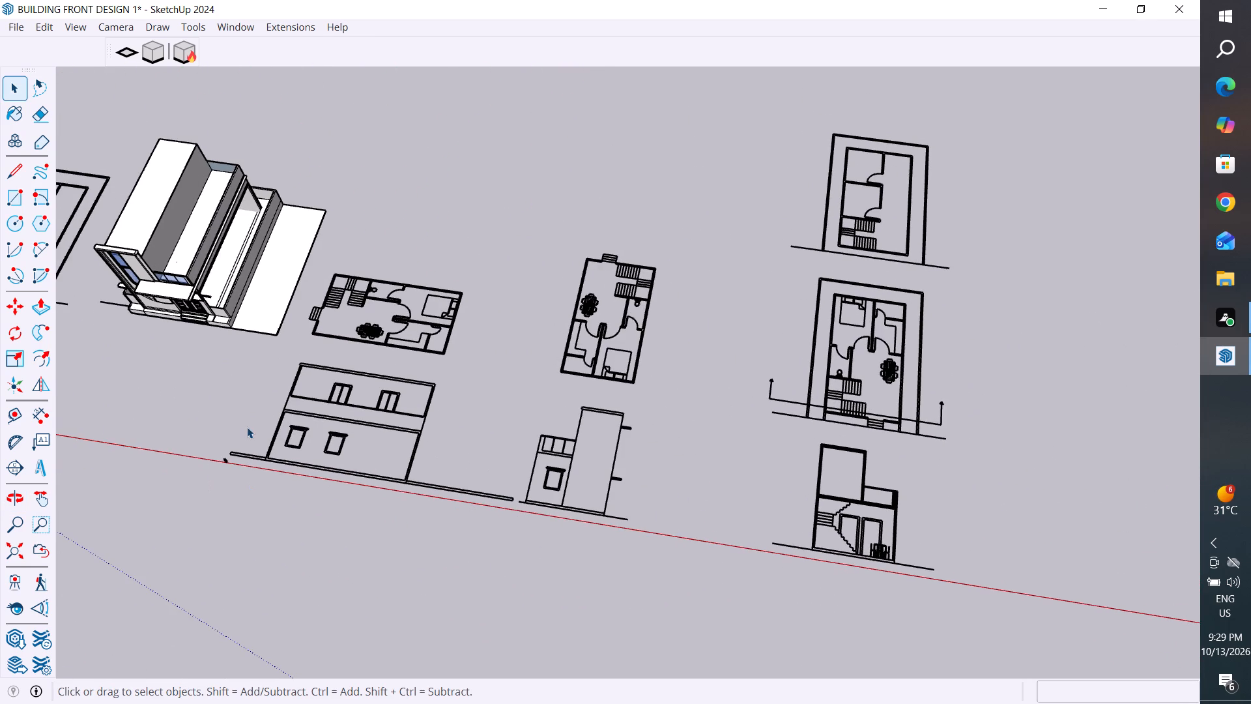
scroll(247, 427, up, 2)
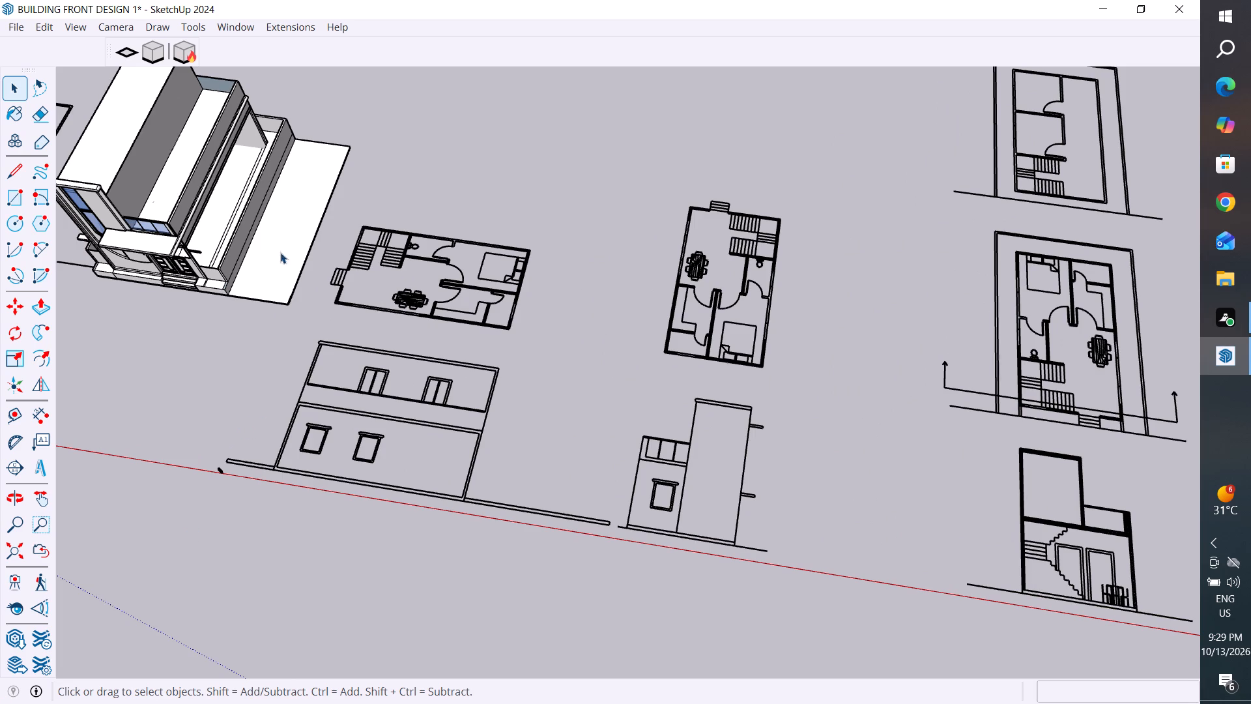
middle_drag(760, 552, 760, 551)
middle_drag(760, 551, 787, 613)
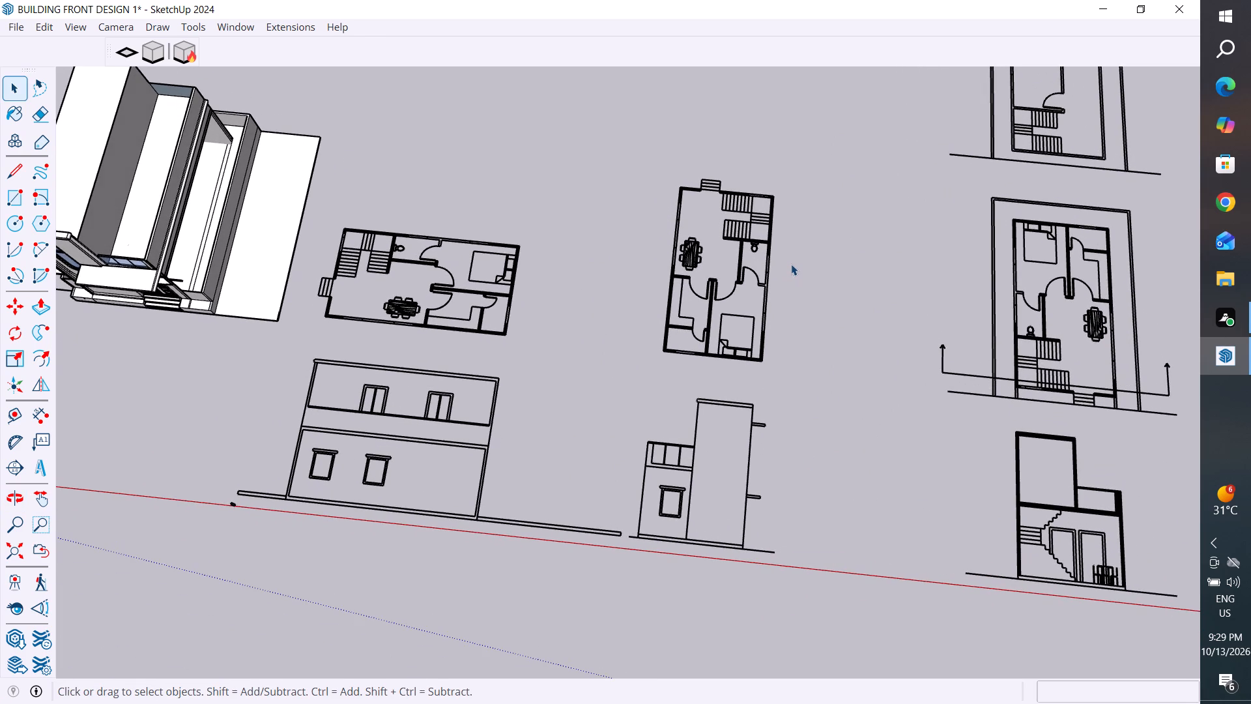
scroll(791, 263, down, 5)
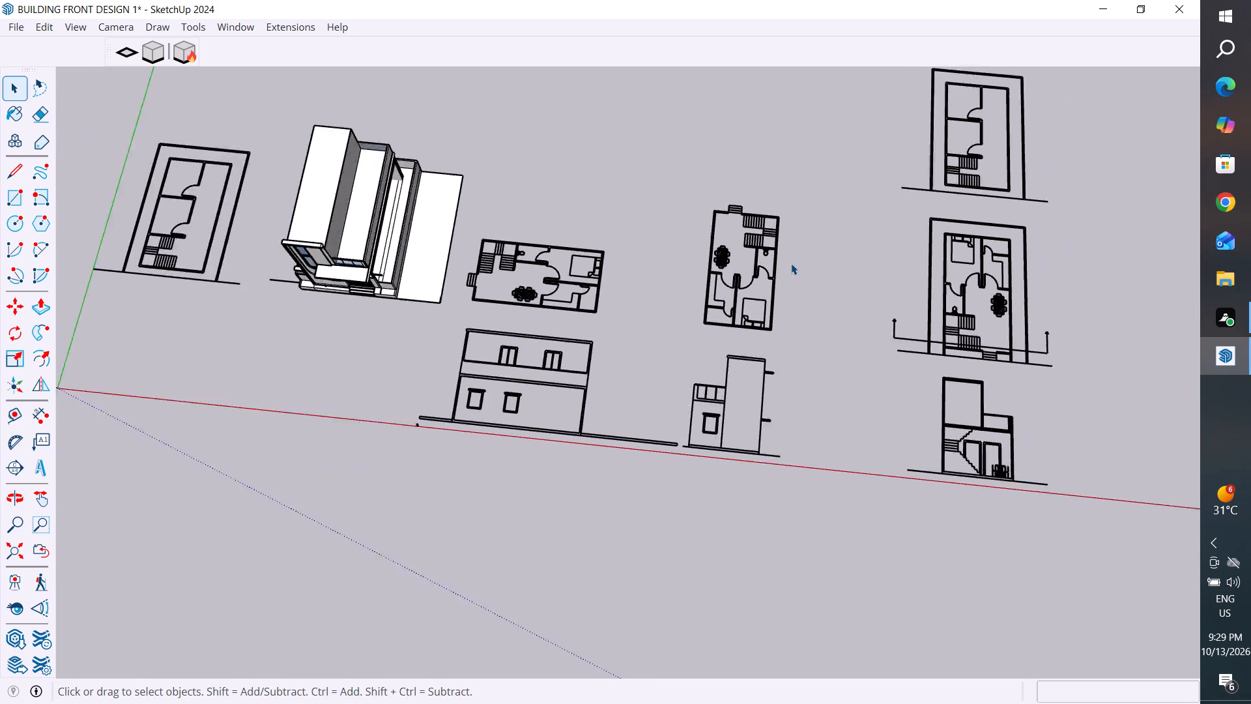
scroll(791, 263, down, 1)
scroll(880, 271, down, 4)
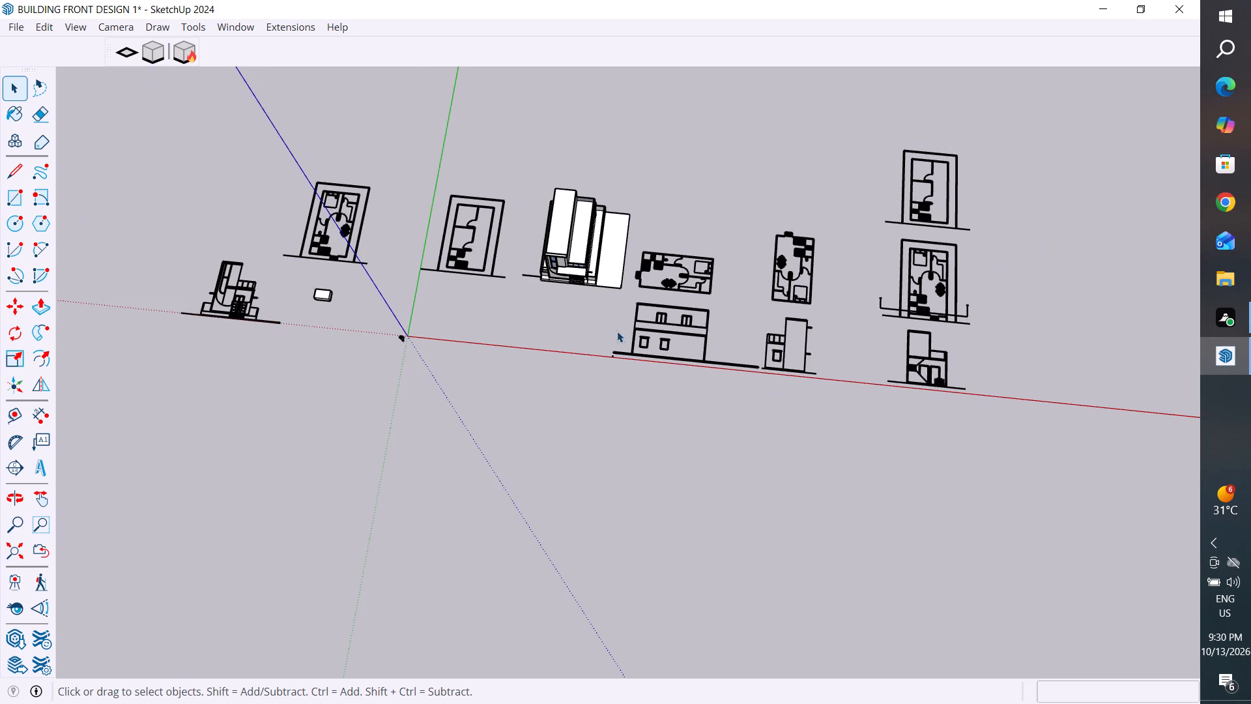
scroll(386, 334, up, 3)
scroll(414, 287, down, 1)
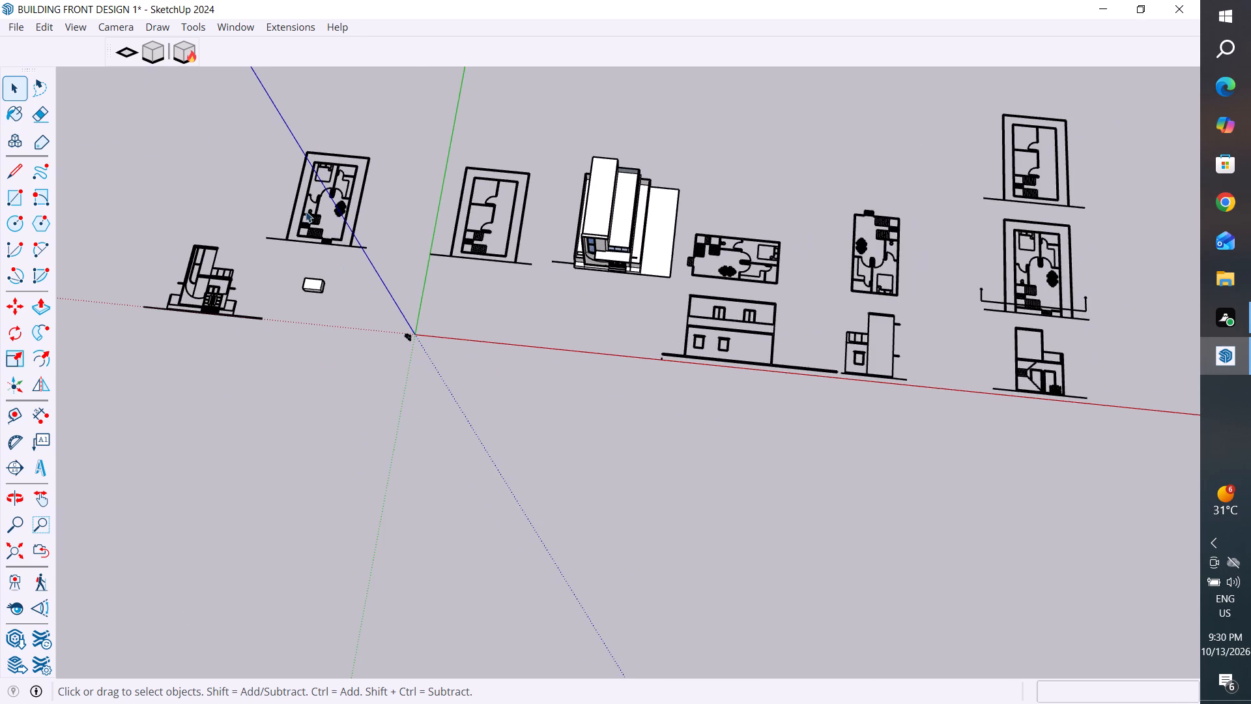
Examine the furnished ground-floor plan up close, including its rooms, doors, staircase and entrance steps.
scroll(297, 205, up, 8)
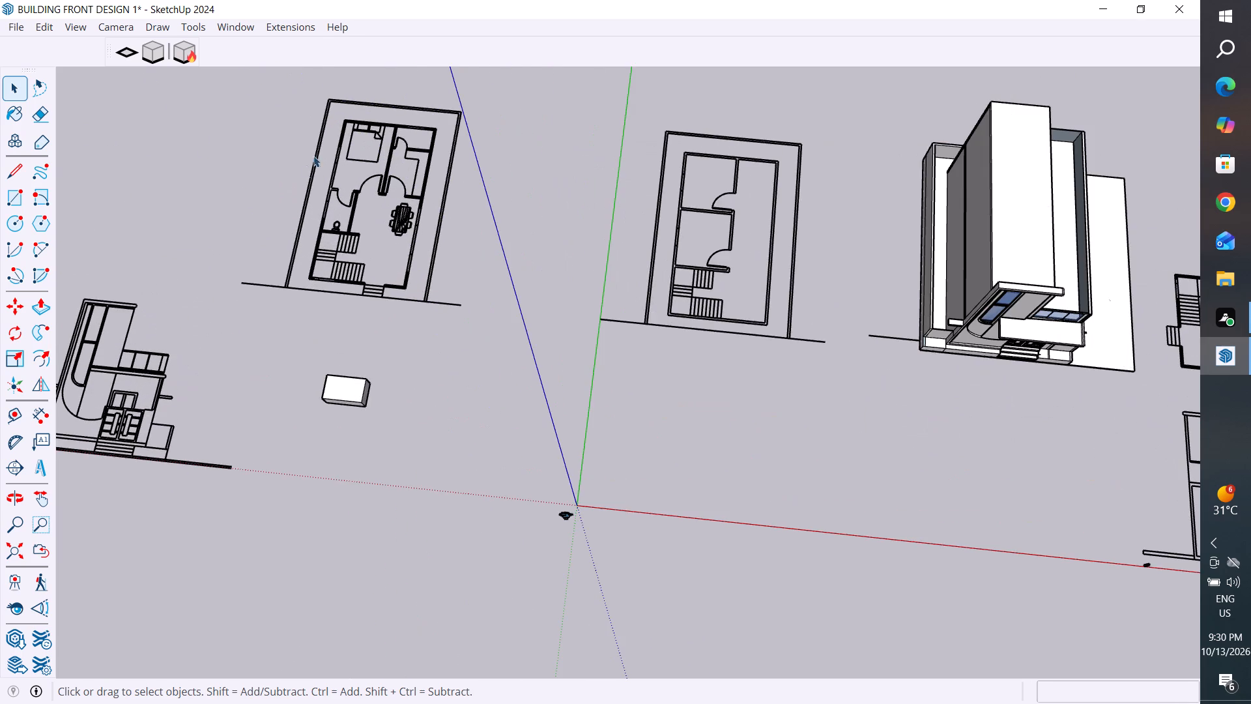
scroll(369, 110, up, 8)
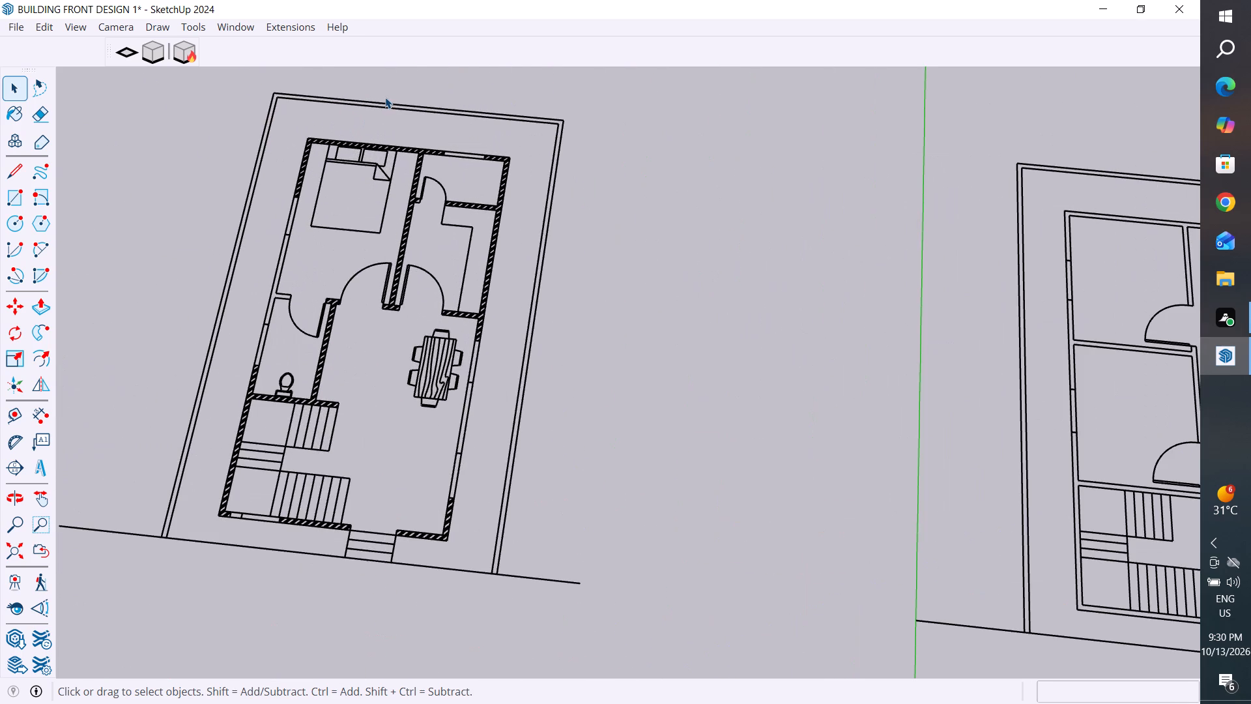
middle_drag(635, 186, 603, 168)
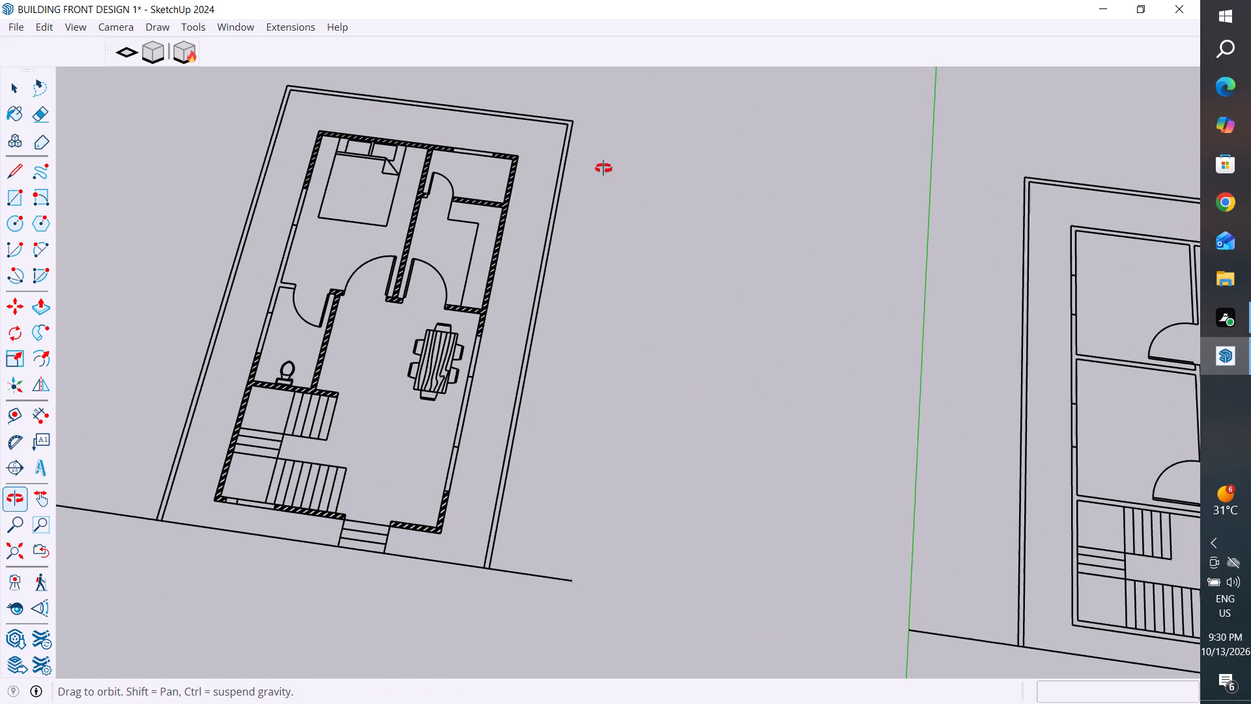
middle_drag(603, 168, 606, 89)
middle_drag(617, 300, 747, 179)
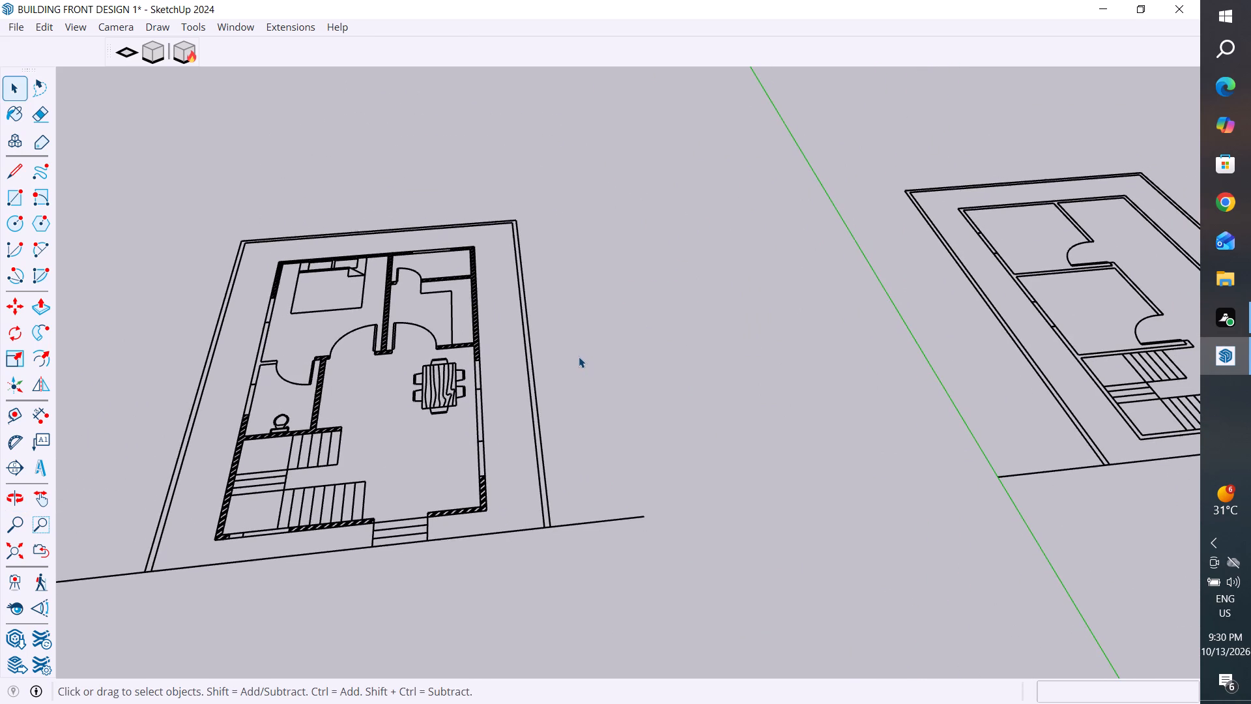
Compare the furnished ground-floor plan and the upper-floor plan with the building model and the neighbouring elevations.
scroll(579, 357, down, 10)
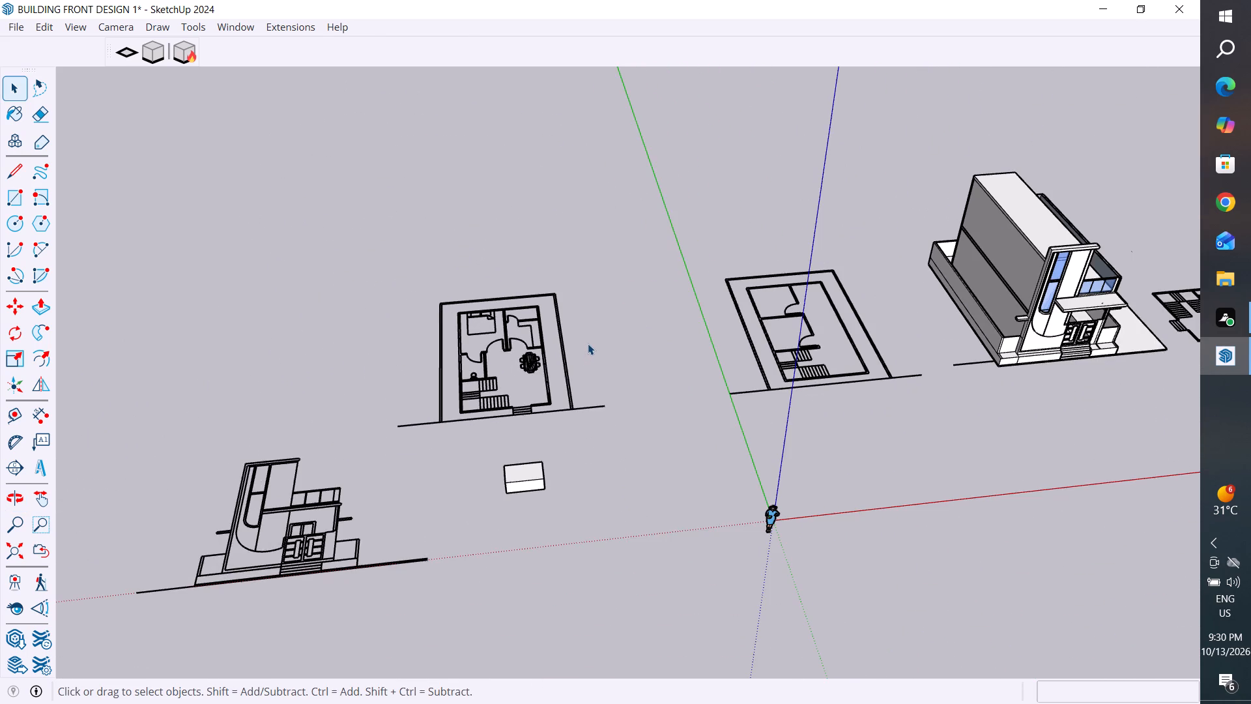
middle_drag(593, 399, 517, 589)
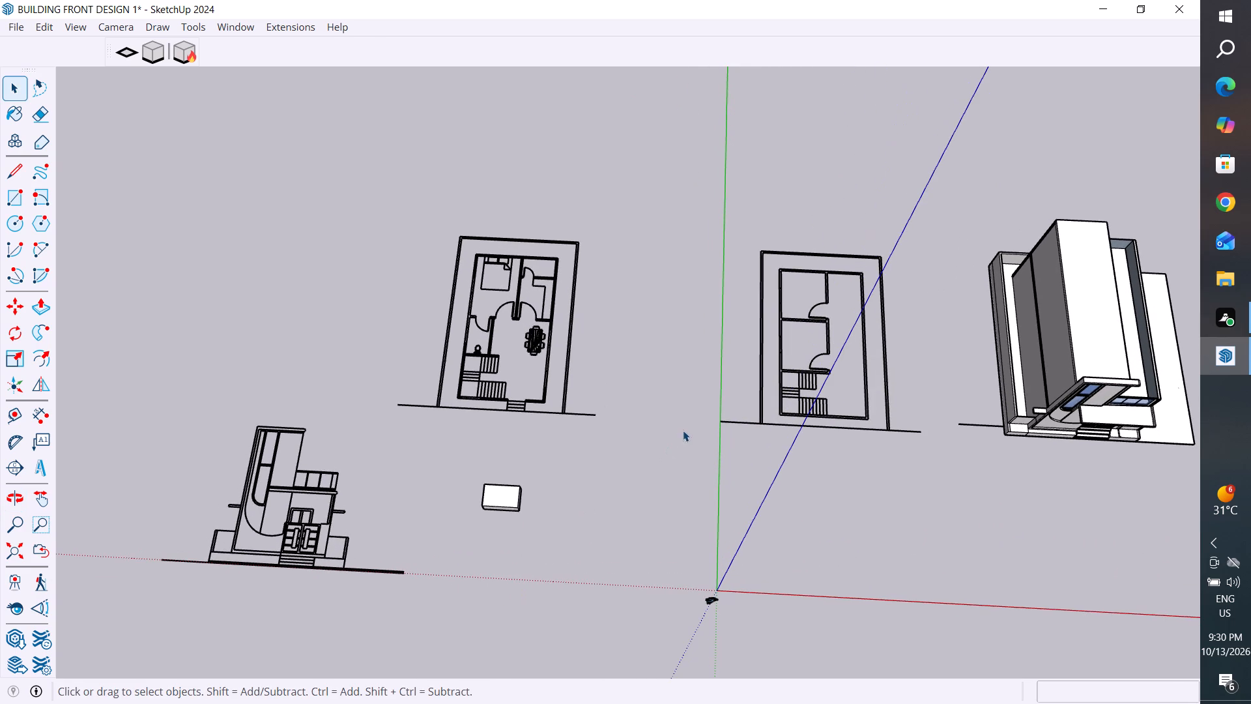
scroll(962, 344, up, 4)
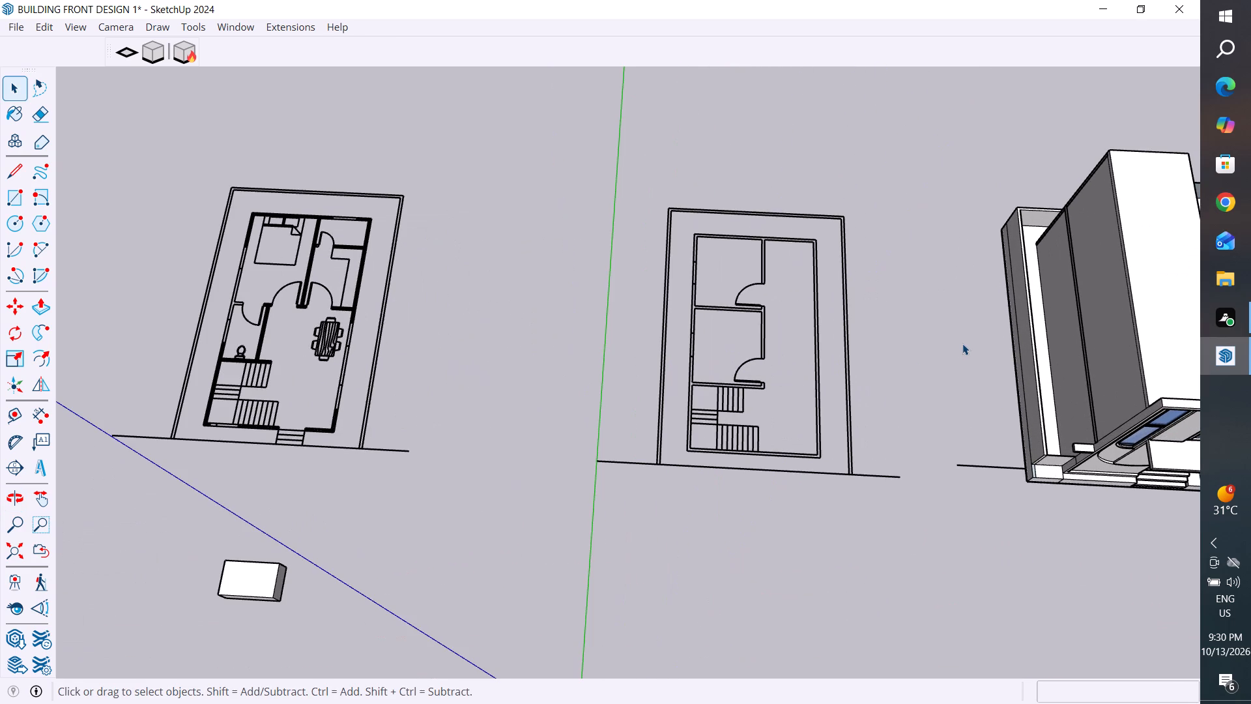
scroll(769, 355, down, 8)
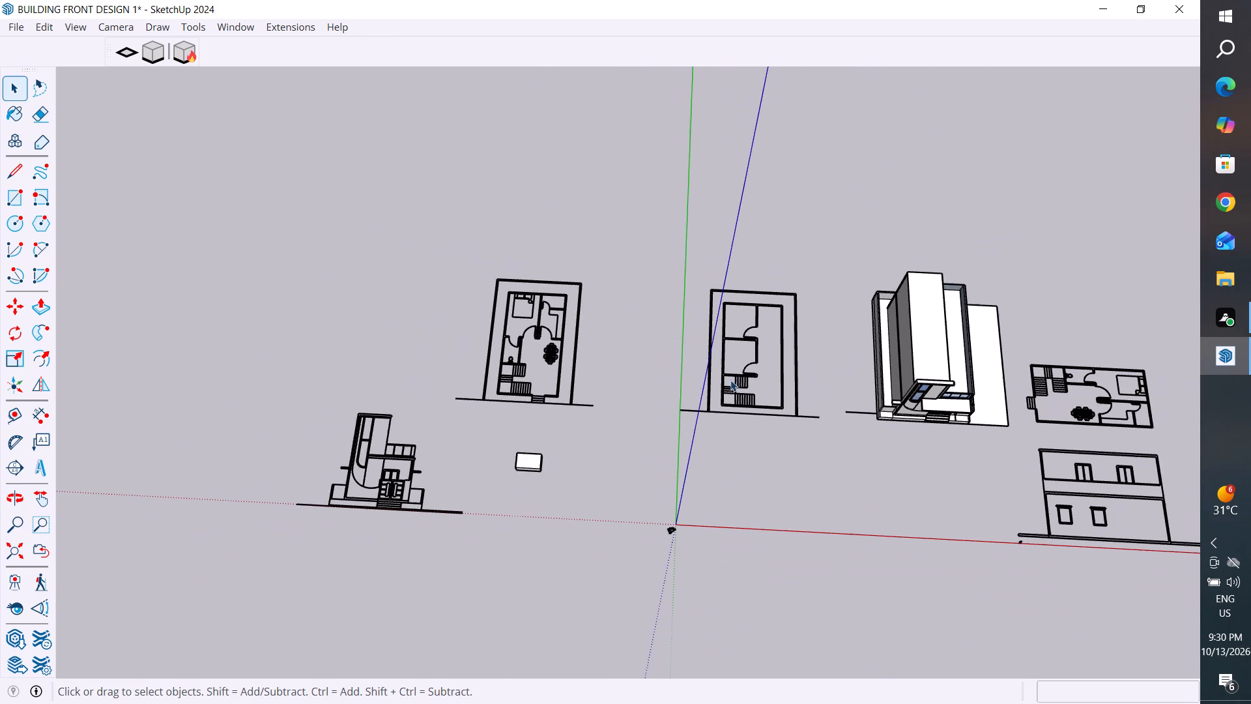
scroll(1076, 379, up, 3)
scroll(1091, 385, down, 2)
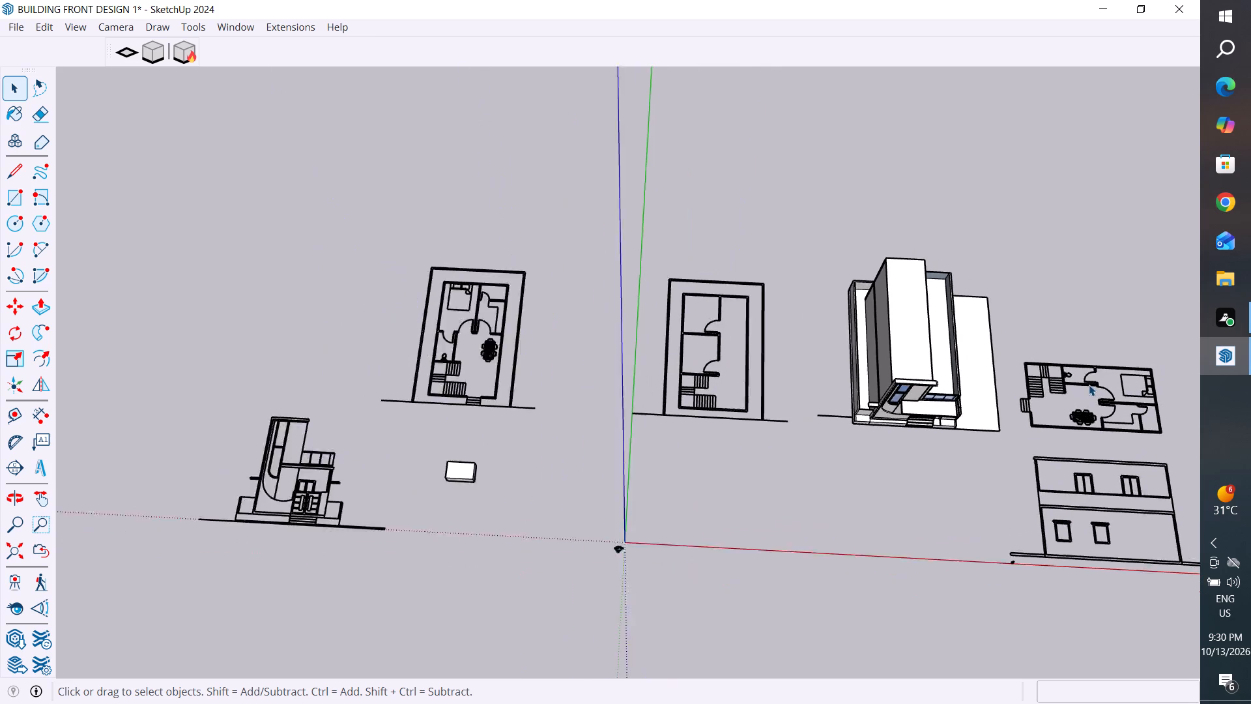
scroll(1089, 385, down, 1)
scroll(794, 417, down, 4)
scroll(961, 506, up, 3)
scroll(1091, 328, up, 2)
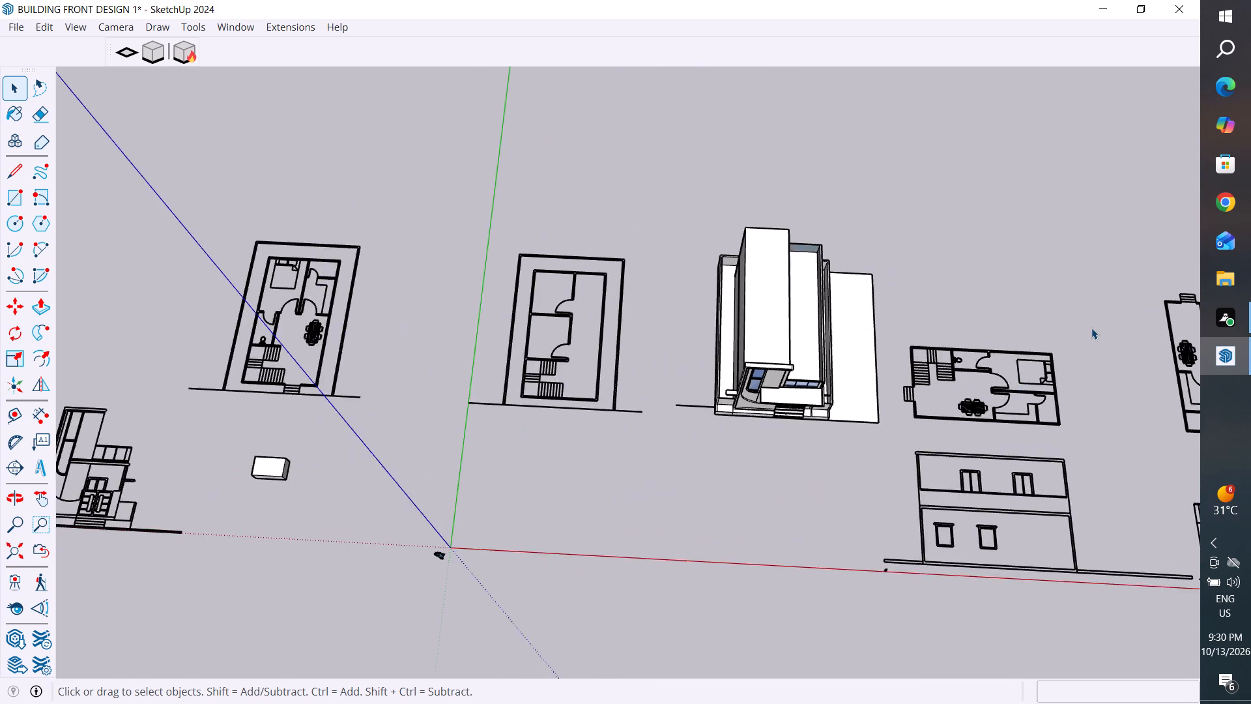
scroll(1091, 328, up, 2)
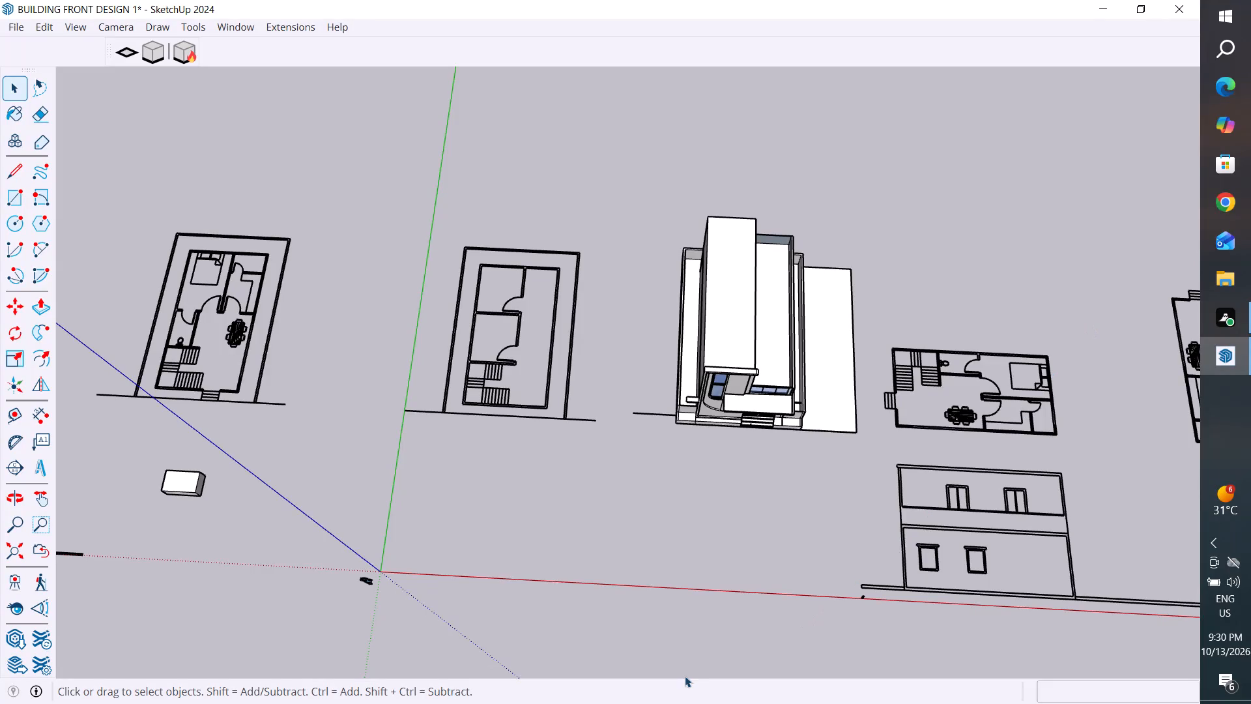
scroll(683, 676, up, 1)
scroll(612, 569, up, 1)
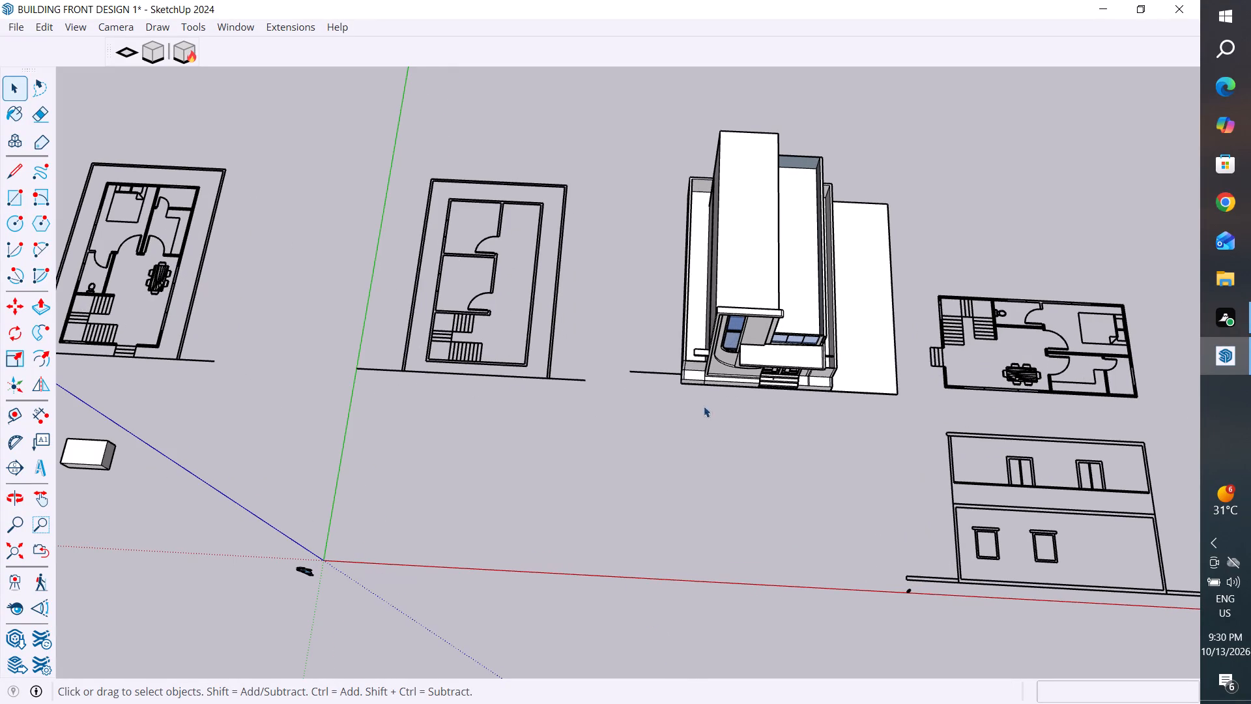
scroll(712, 395, down, 5)
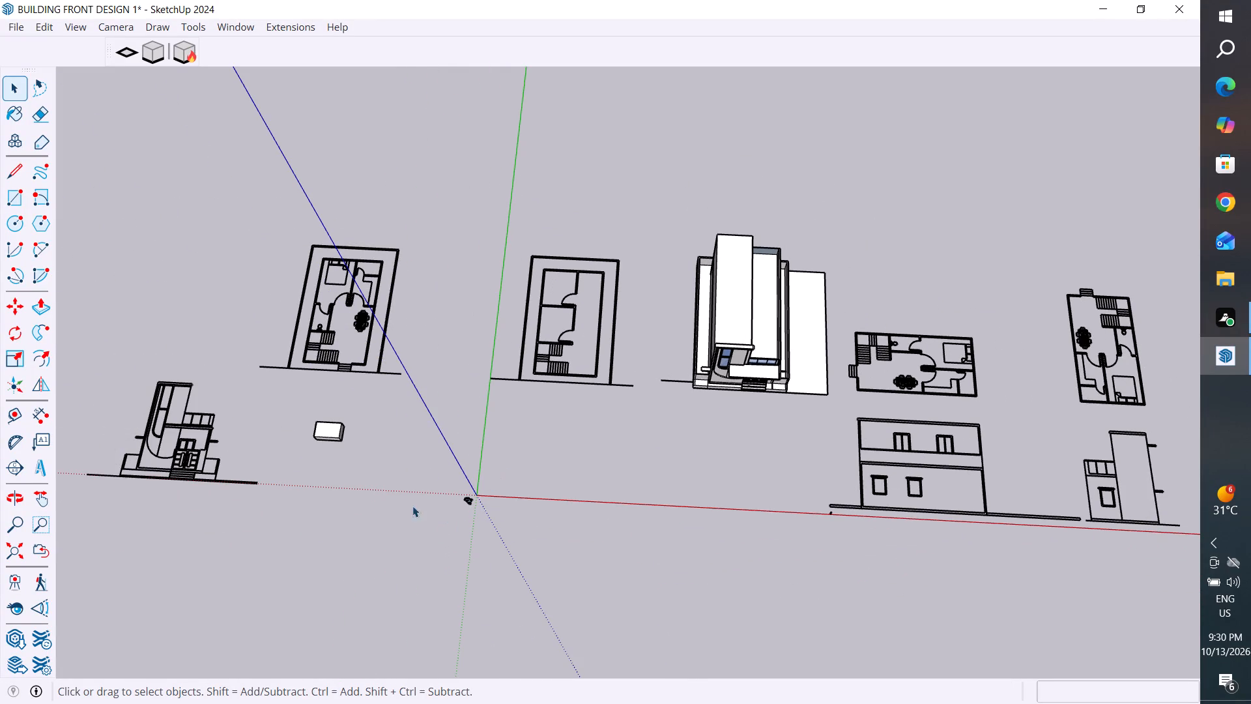
scroll(732, 487, down, 3)
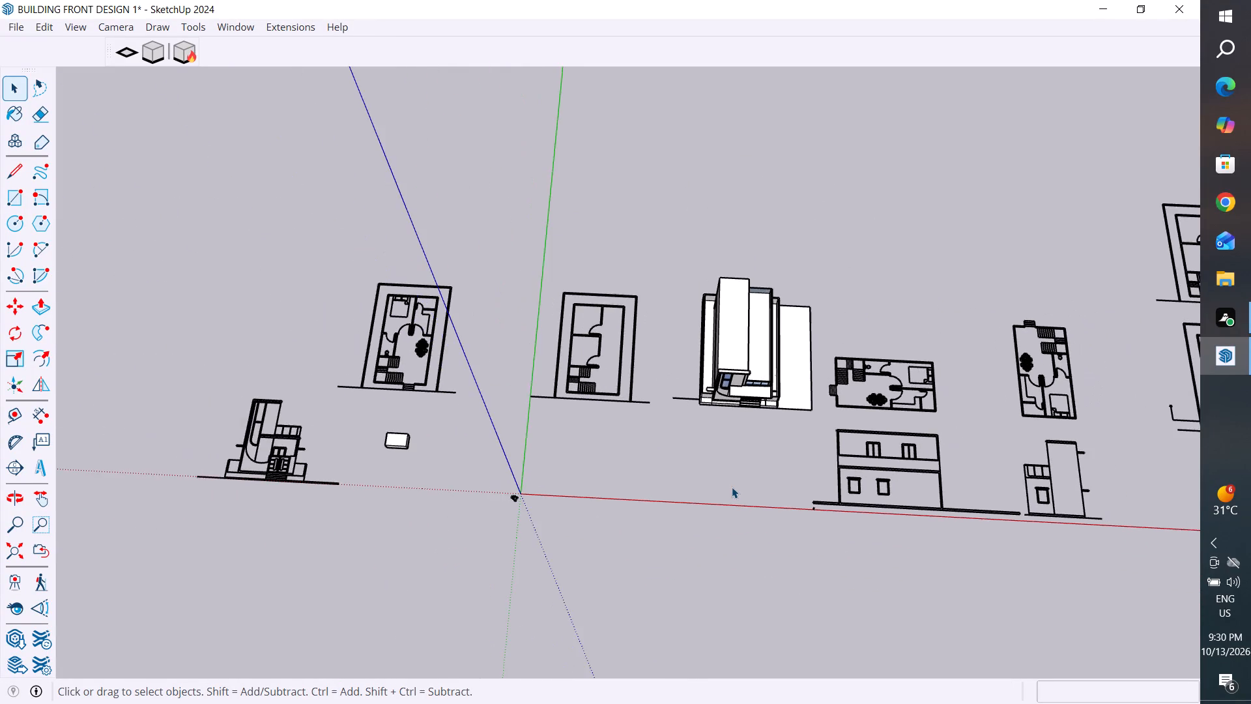
scroll(1010, 452, up, 4)
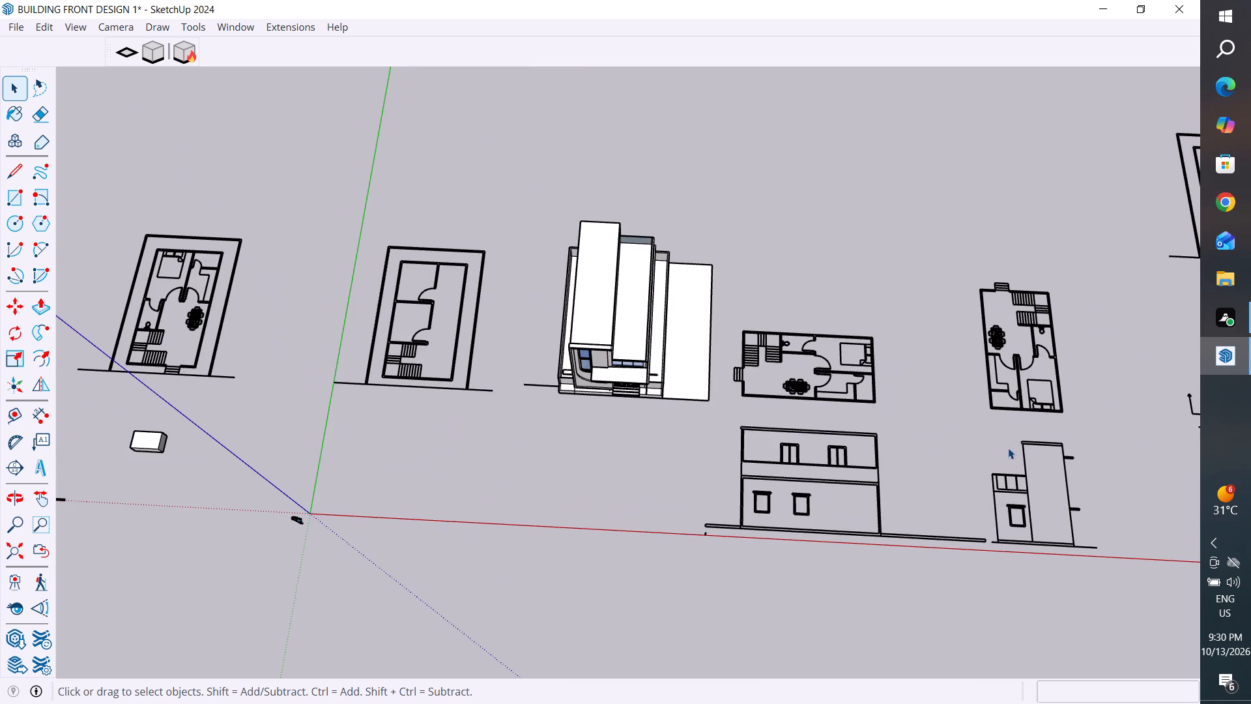
scroll(1008, 448, up, 1)
scroll(626, 403, down, 1)
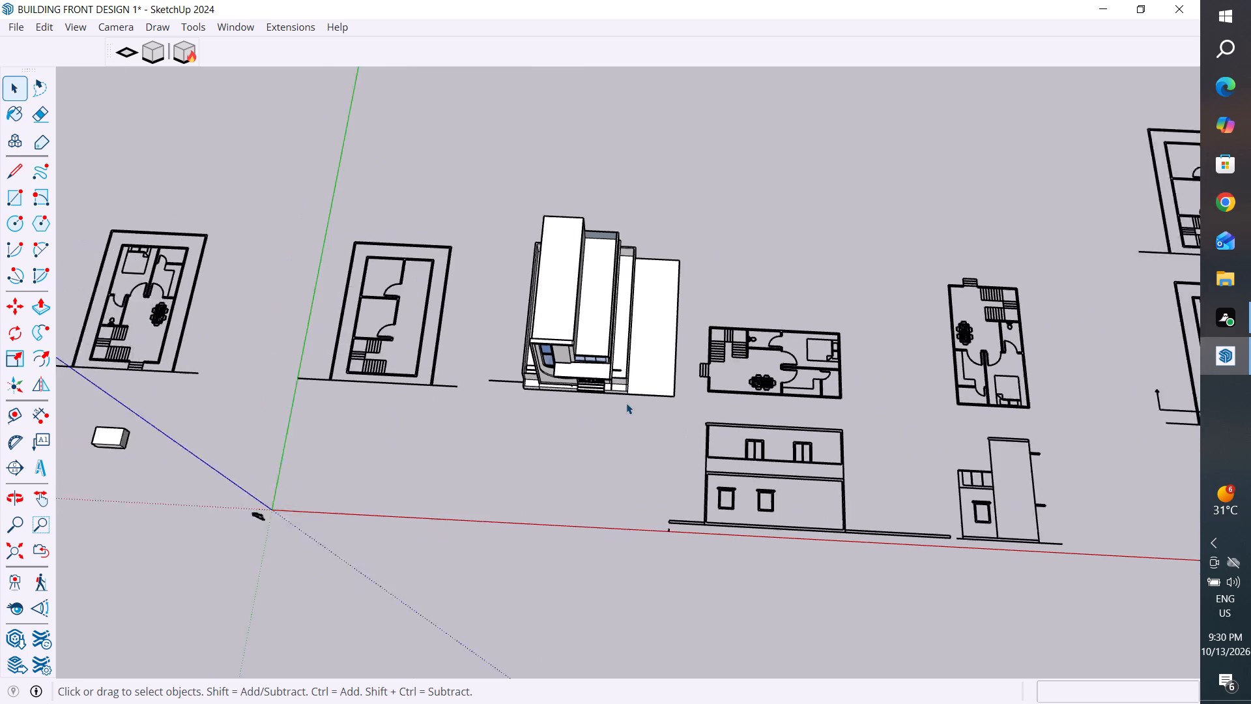
scroll(626, 403, down, 3)
Draw a 36" by 4" rectangle across the front entrance opening in the furnished ground-floor plan, spanning the wall thickness.
scroll(224, 379, up, 8)
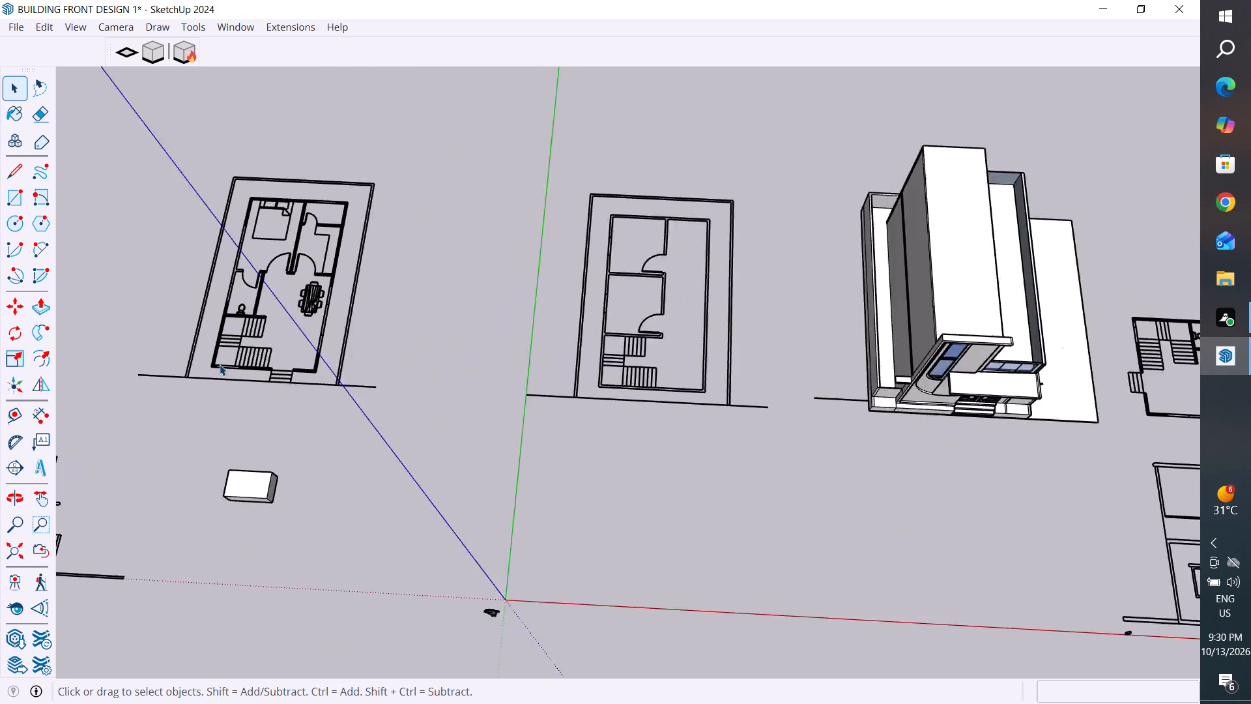
scroll(220, 364, up, 6)
scroll(293, 352, up, 9)
scroll(346, 415, up, 5)
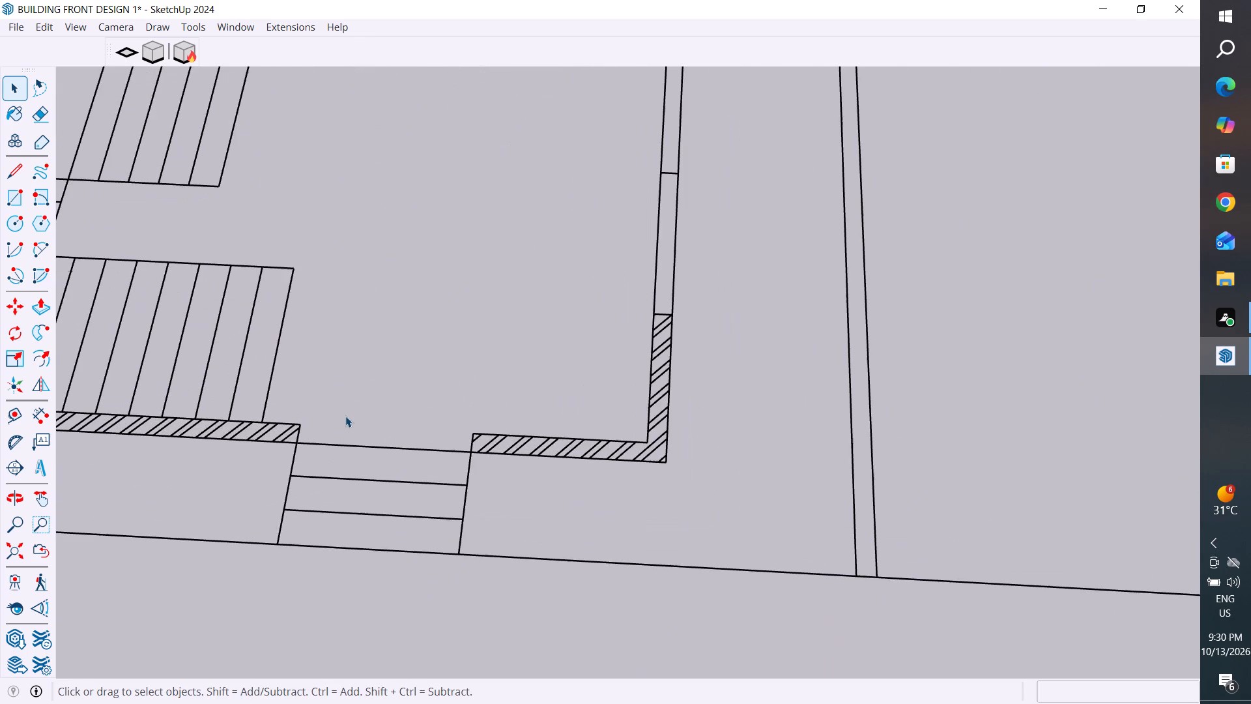
middle_drag(345, 426, 330, 424)
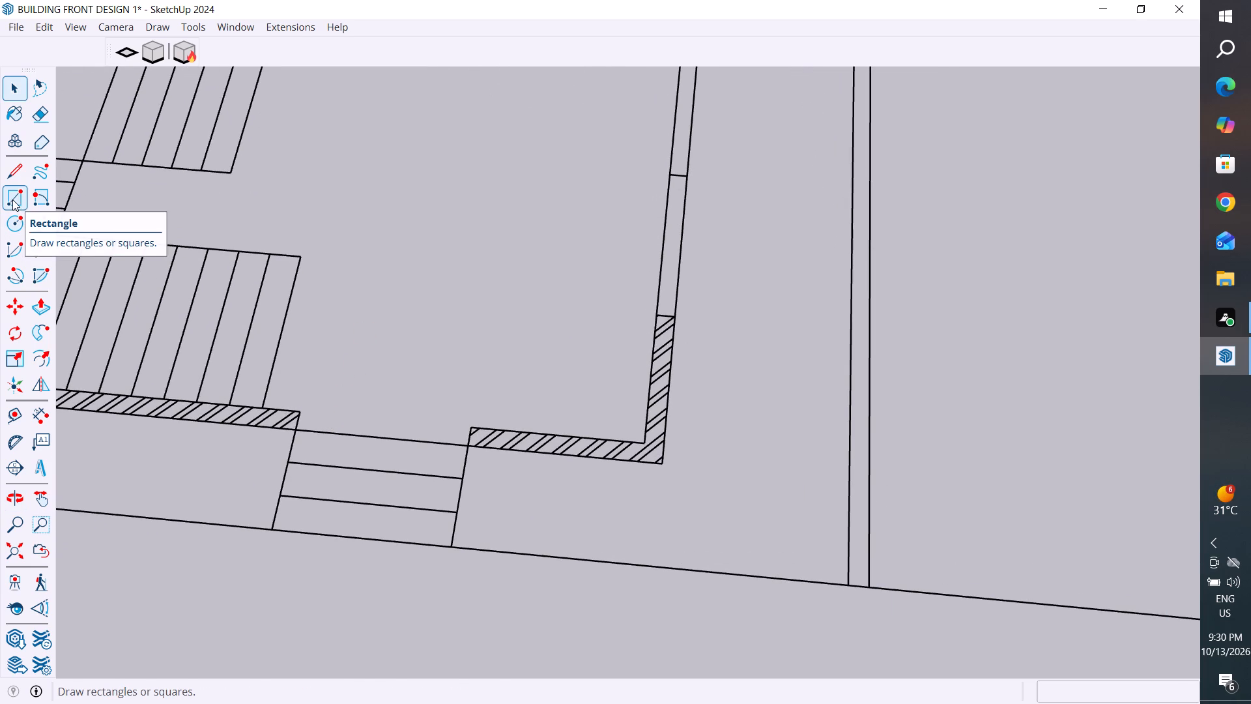
click(12, 199)
scroll(291, 445, up, 13)
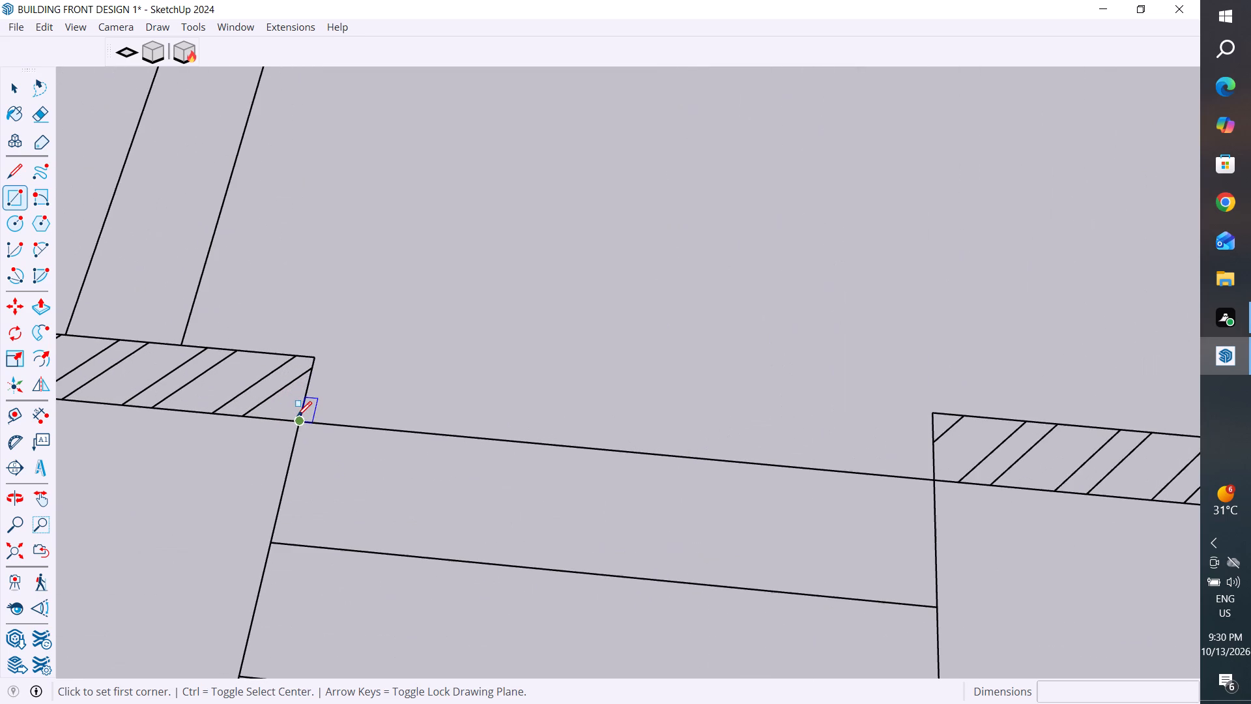
scroll(297, 416, up, 3)
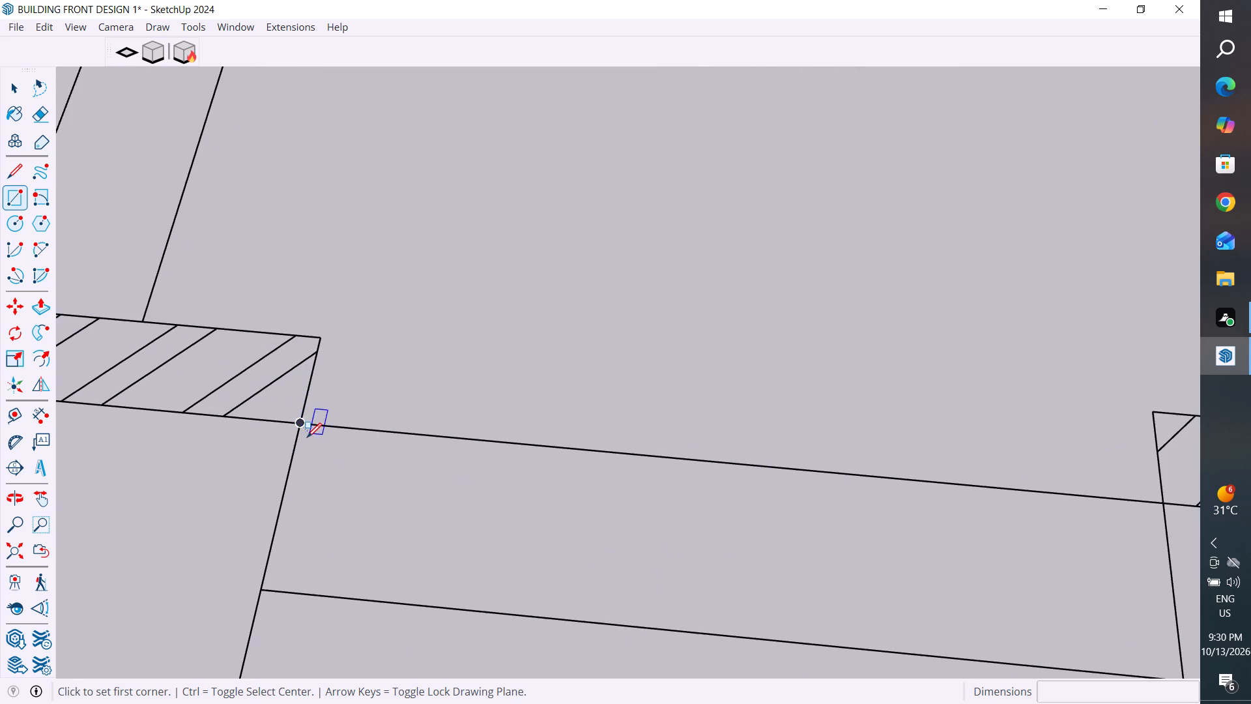
click(301, 426)
scroll(301, 426, down, 4)
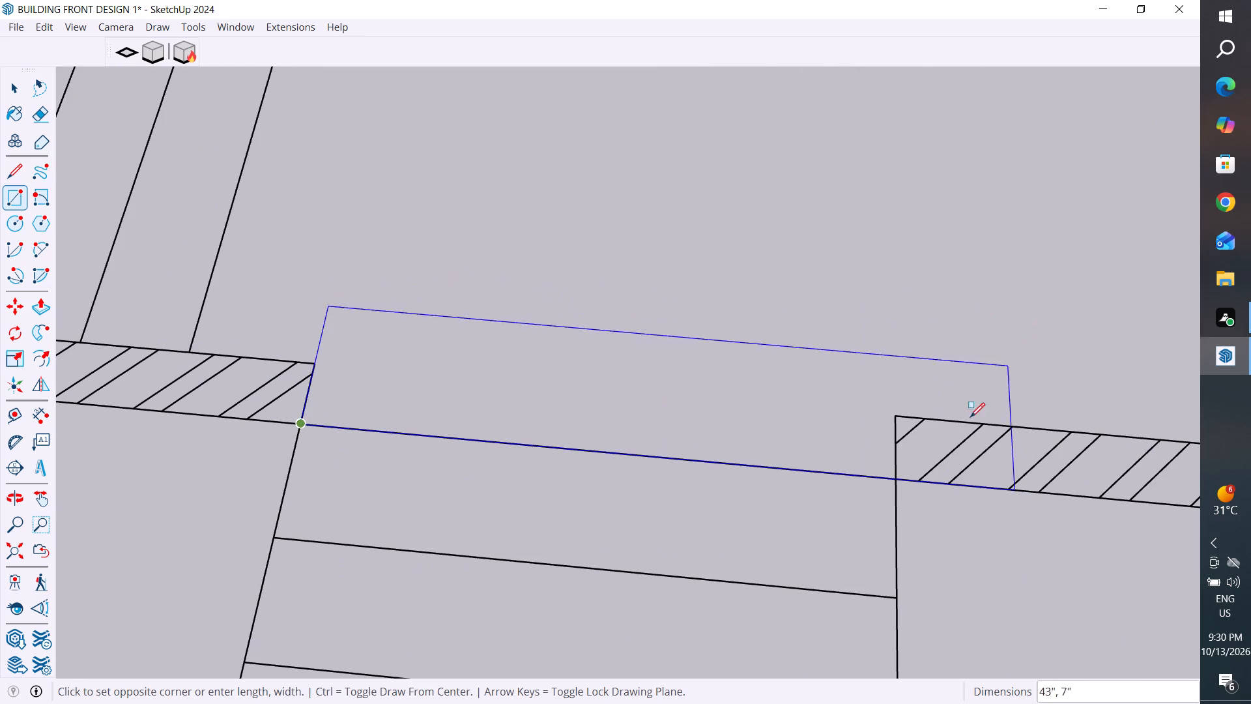
click(897, 411)
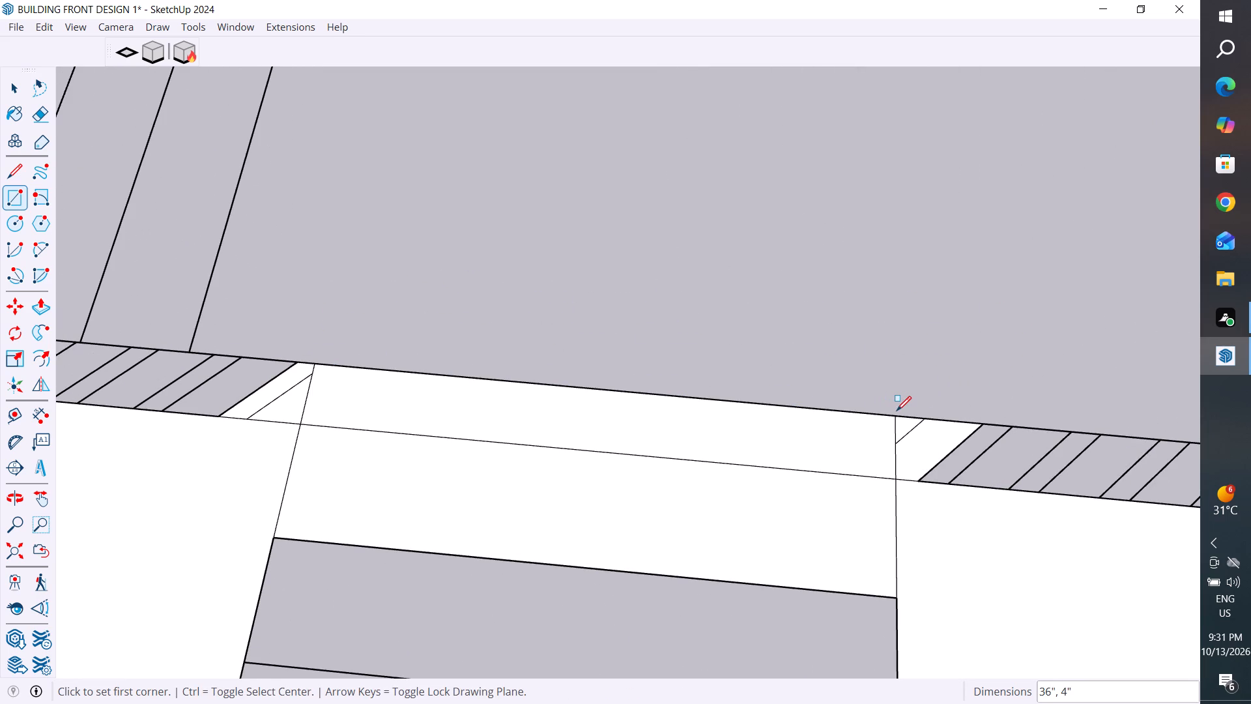
click(23, 87)
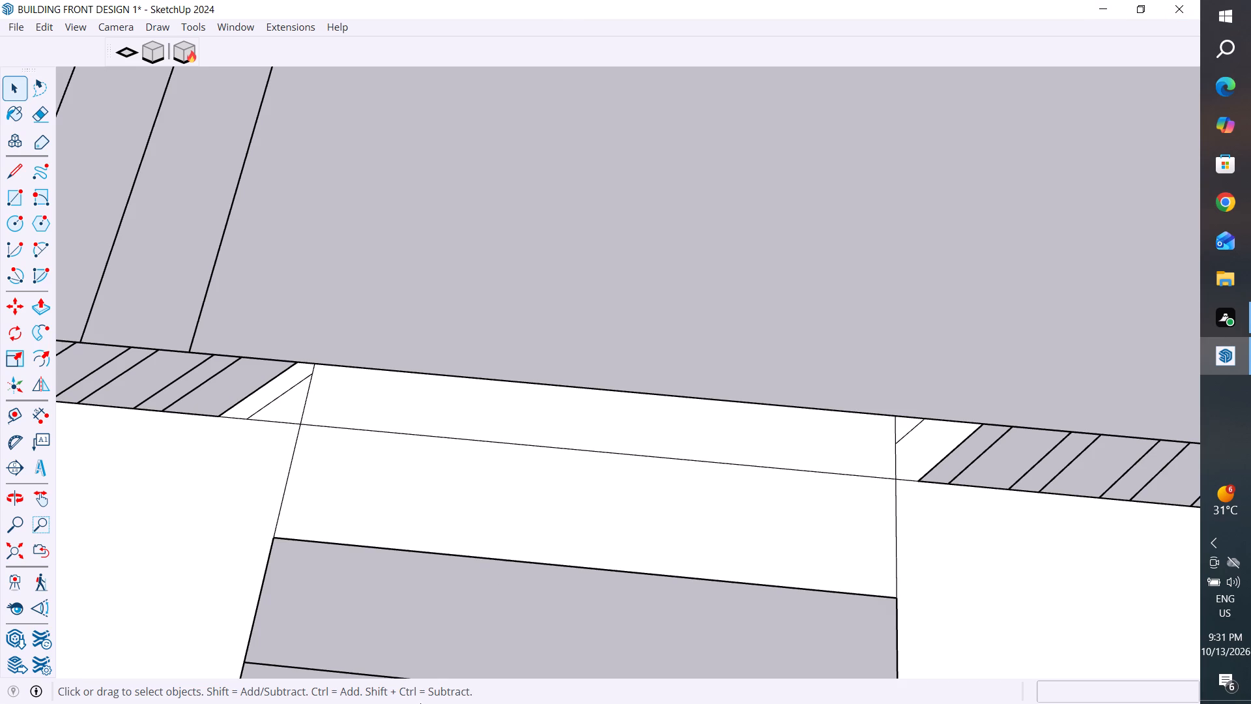
Delete the extra faces filling the strip around the ground-floor plan and the upper entrance step.
scroll(419, 703, down, 1)
scroll(817, 423, down, 12)
middle_drag(870, 495, 867, 565)
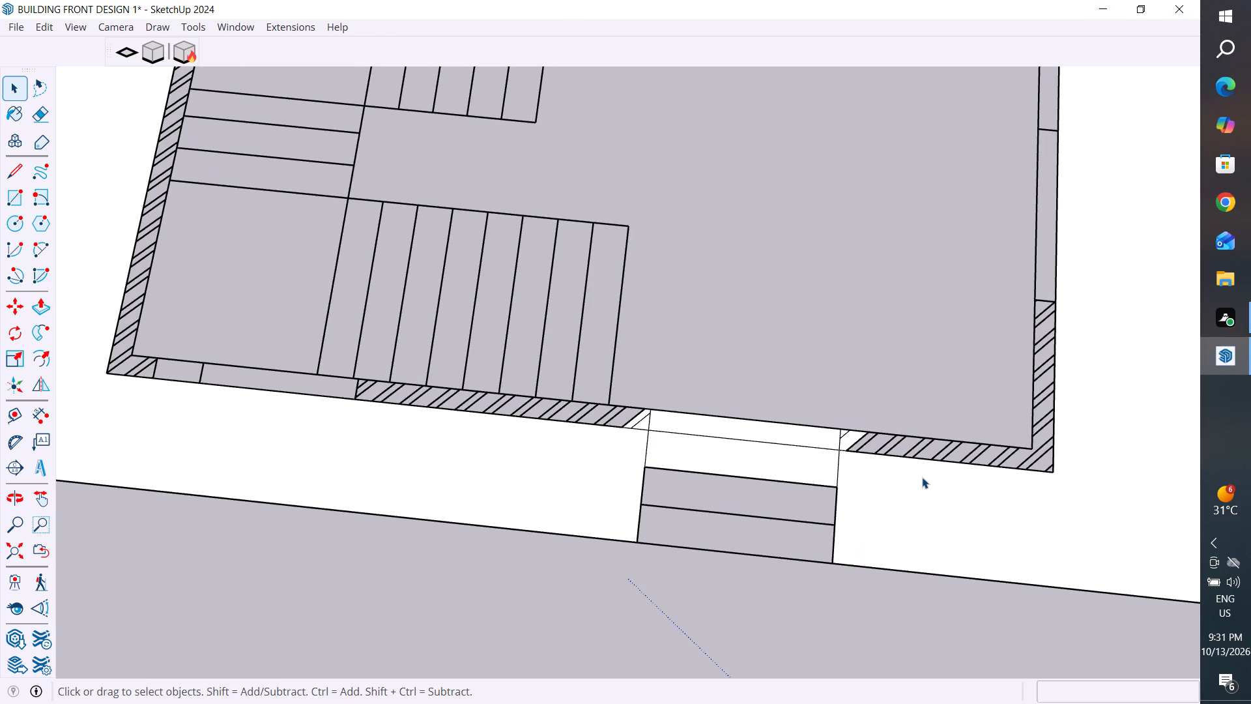
scroll(922, 476, down, 10)
click(924, 493)
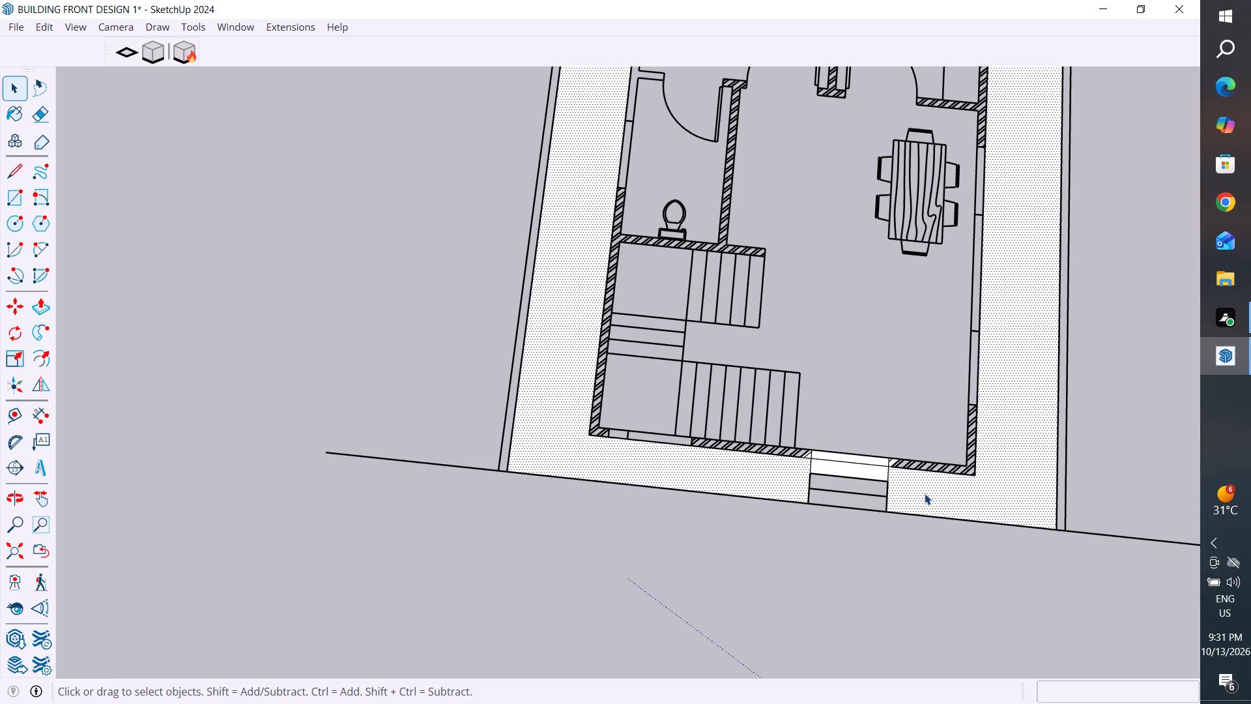
key(Delete)
scroll(871, 517, up, 4)
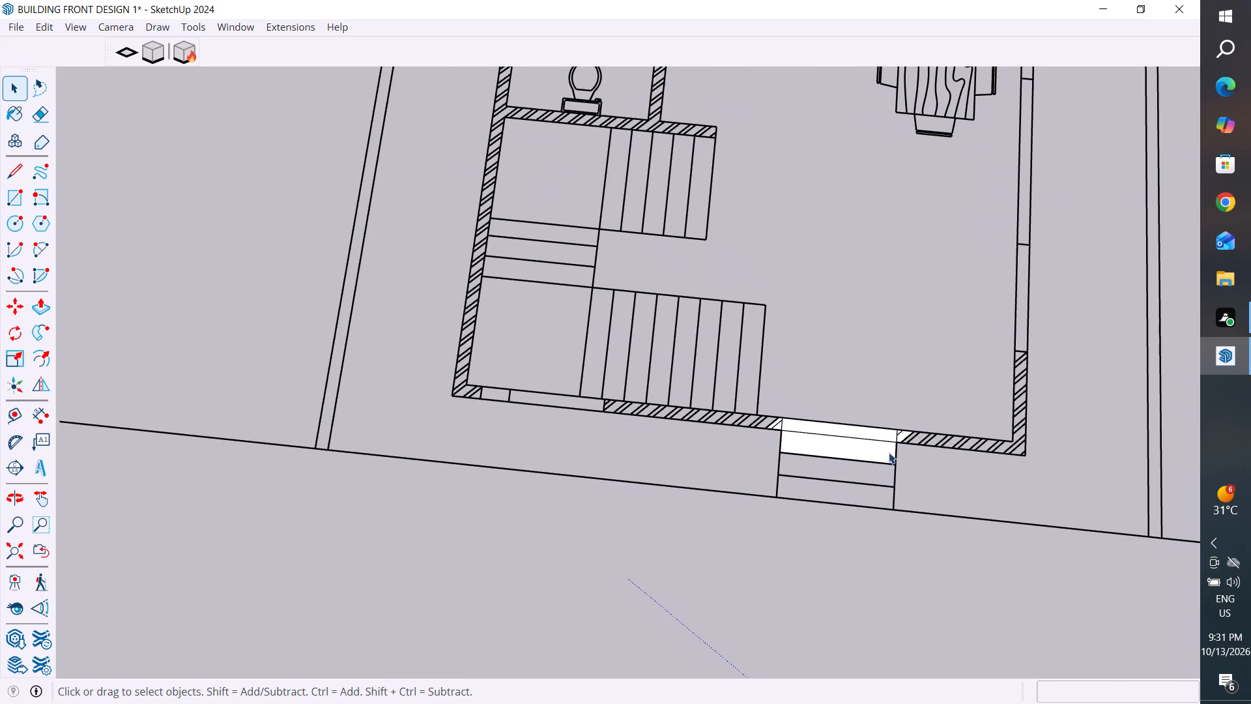
click(885, 452)
key(Delete)
Delete the leftover faces in the hatched wall on both sides of the entrance, keeping only the doorway rectangle's face.
scroll(893, 445, up, 7)
click(907, 432)
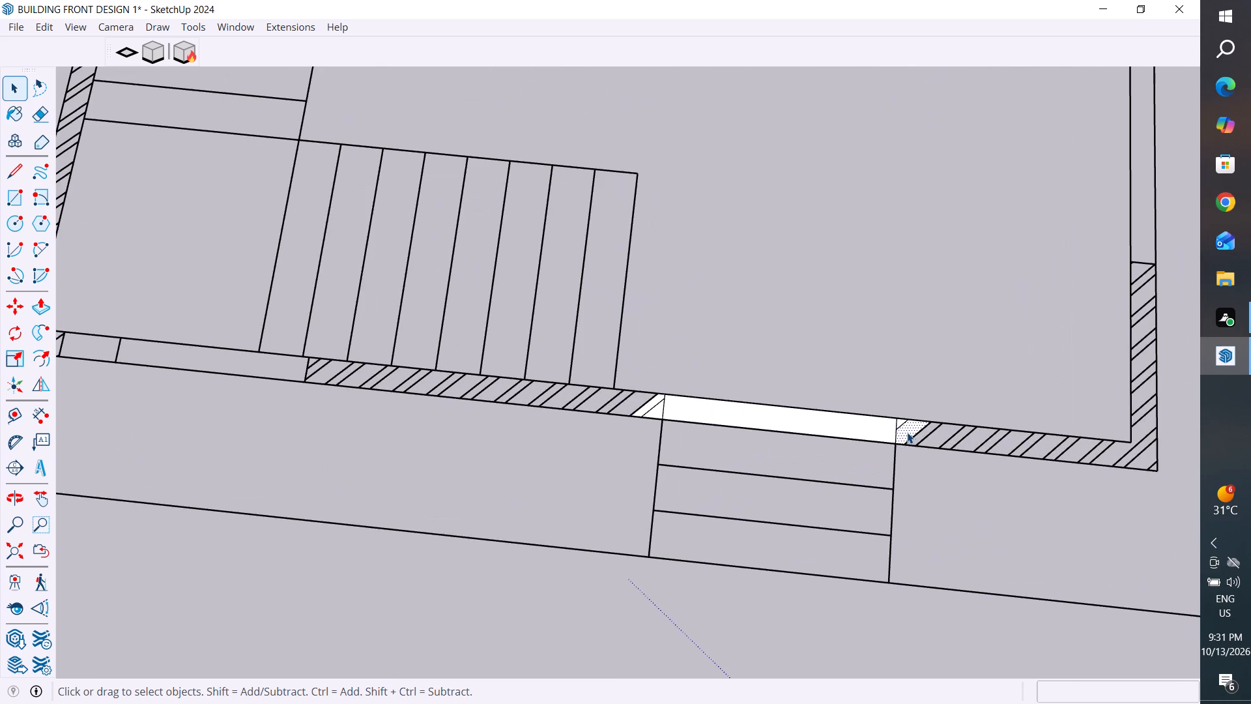
key(Delete)
scroll(907, 432, up, 8)
click(896, 417)
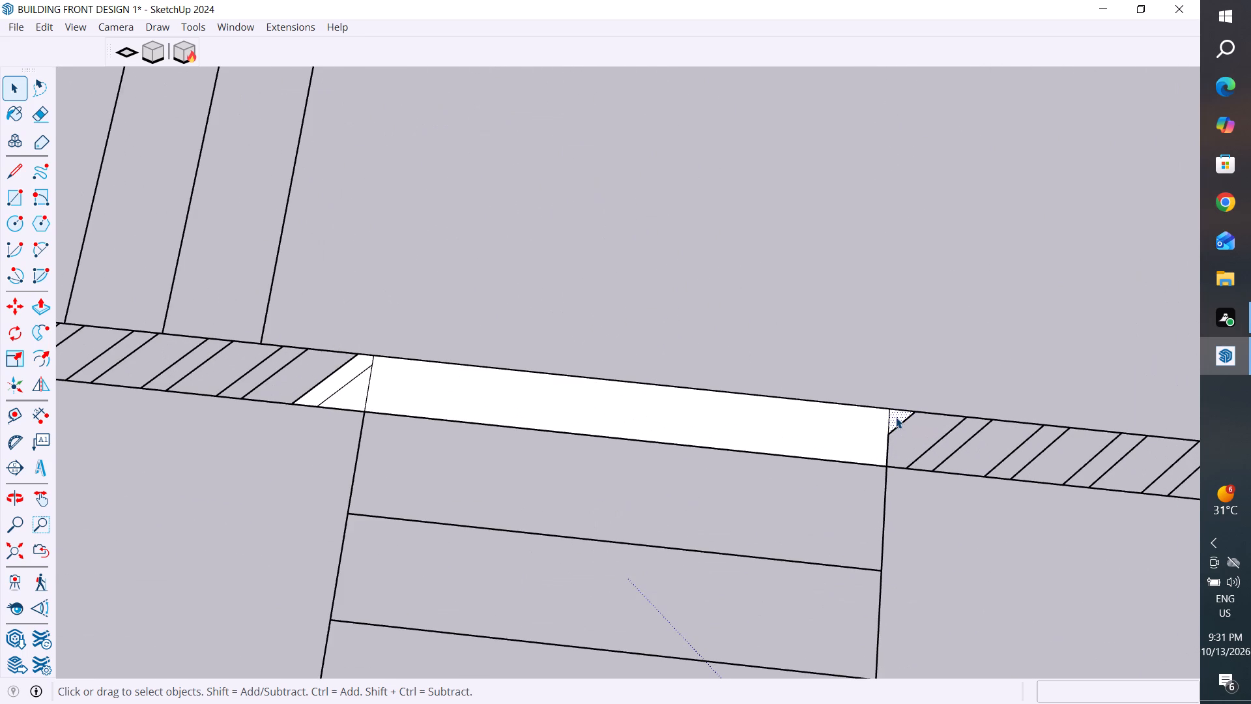
key(Delete)
click(357, 392)
key(Delete)
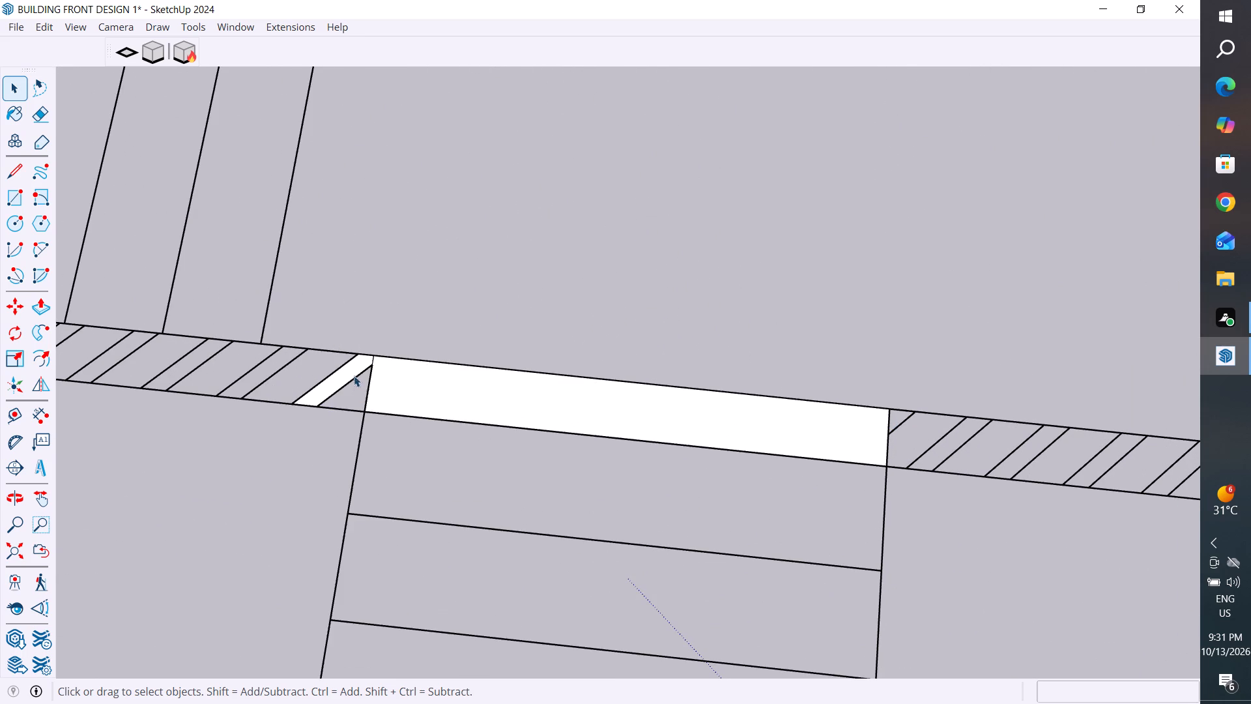
click(352, 370)
key(Delete)
Push/Pull the doorway rectangle upward 7' to form the entrance door block.
scroll(538, 426, down, 2)
middle_drag(687, 520, 539, 318)
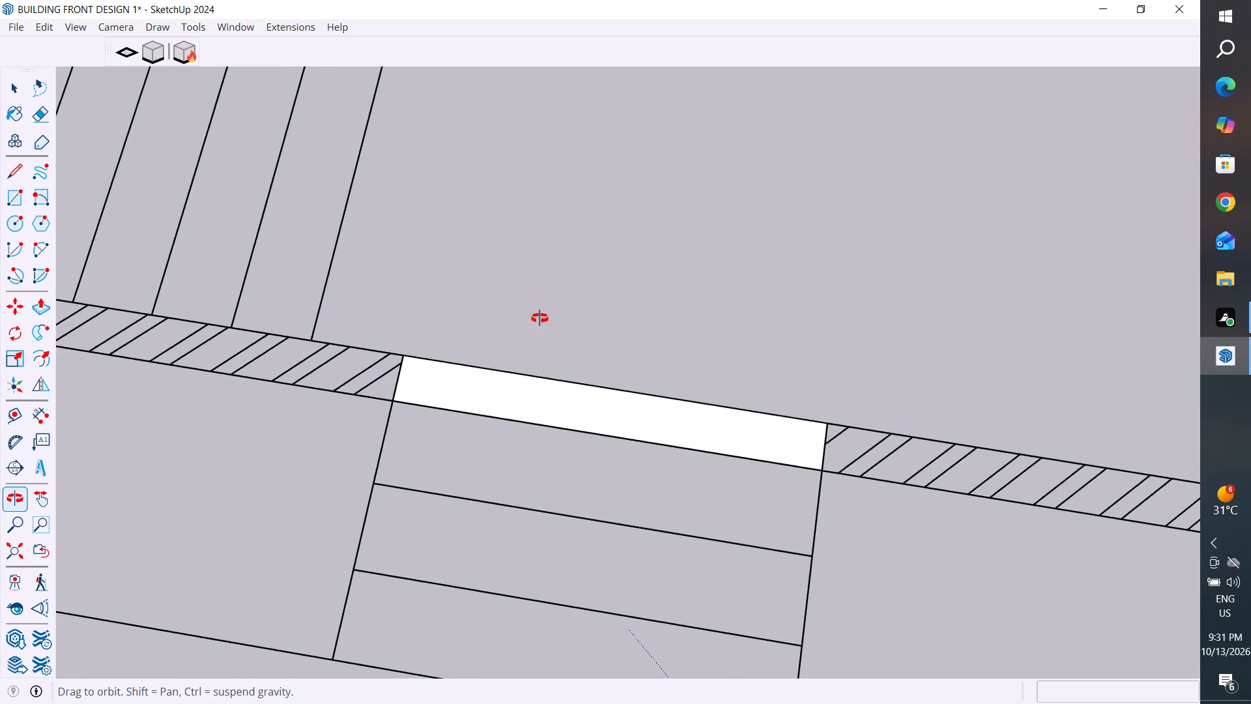
middle_drag(539, 318, 701, 228)
scroll(740, 598, down, 6)
middle_drag(852, 524, 764, 368)
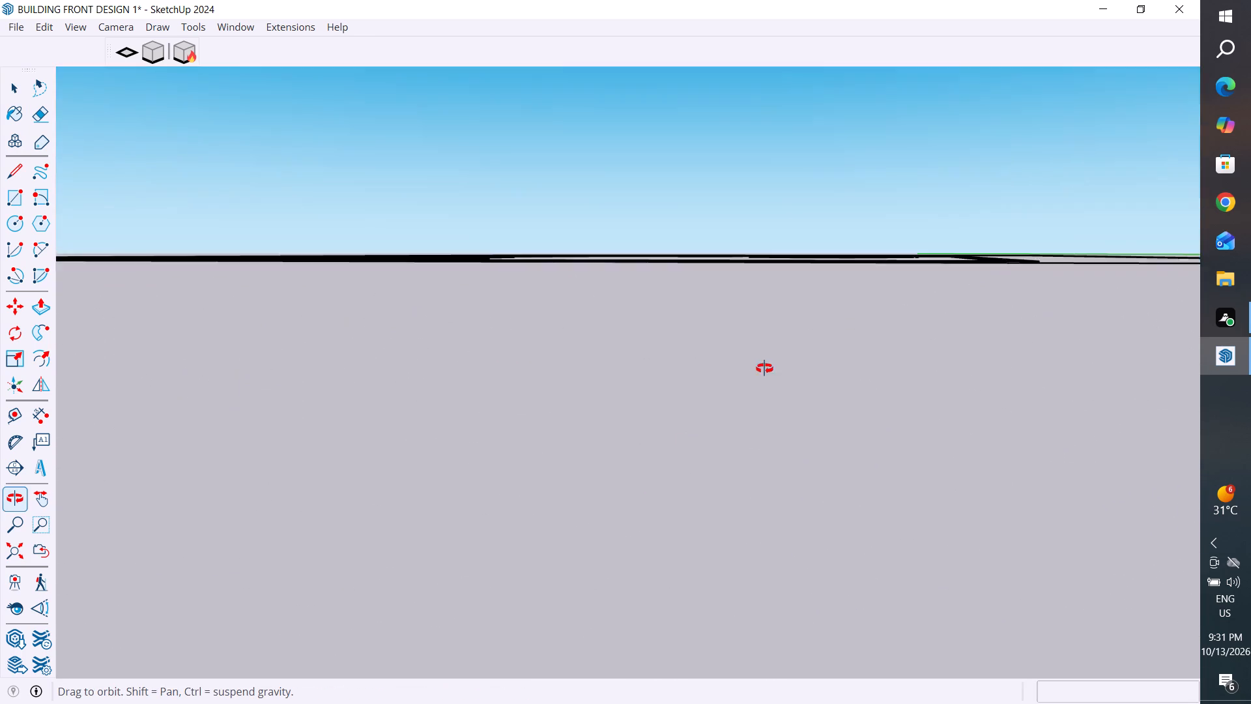
middle_drag(764, 368, 777, 433)
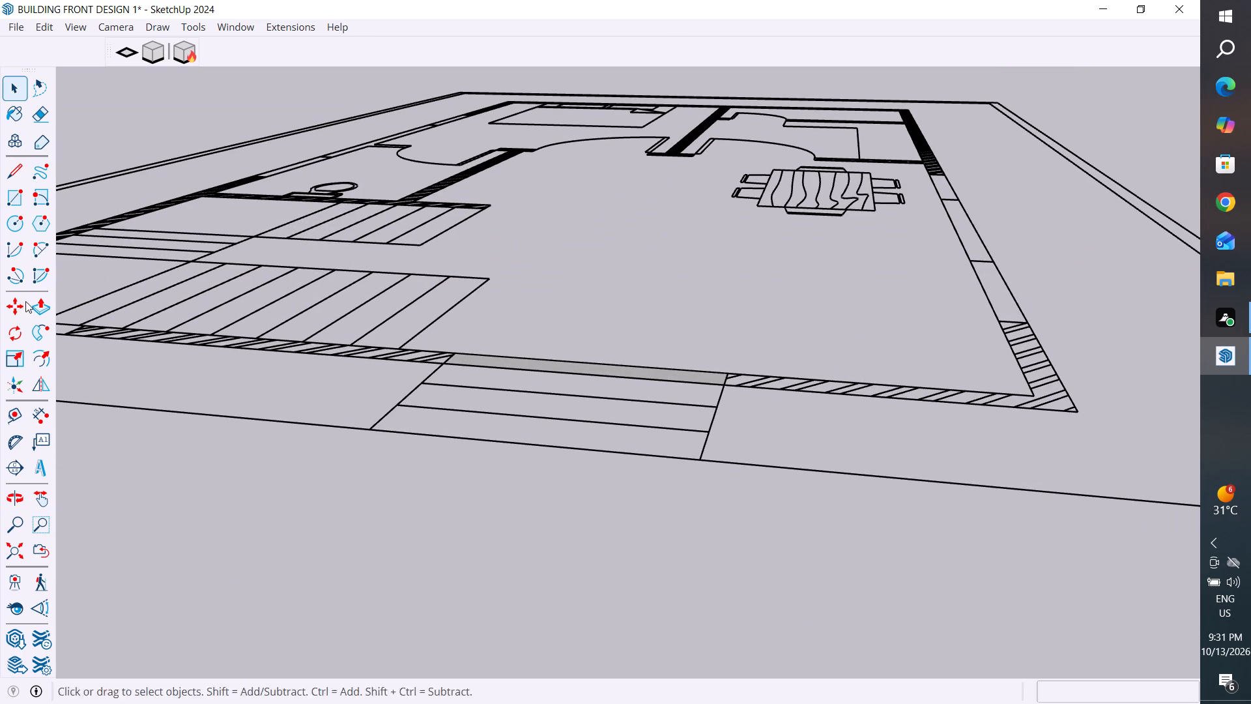
click(46, 306)
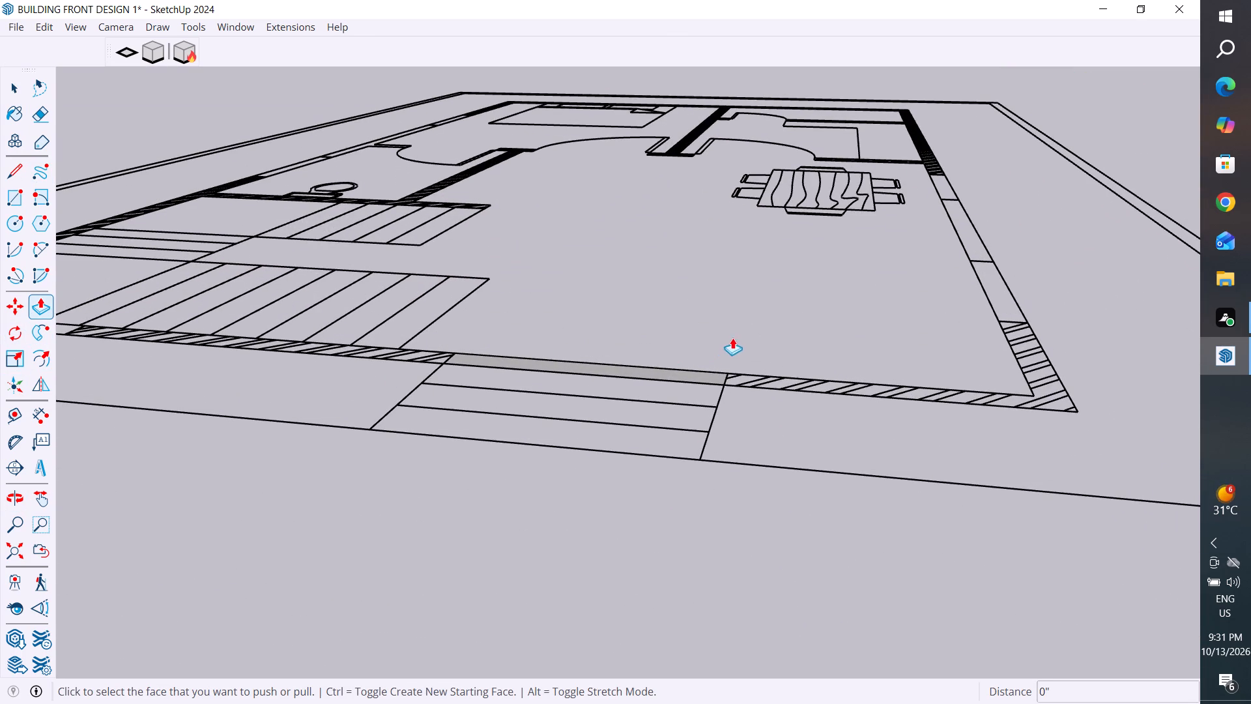
middle_drag(732, 340, 750, 428)
scroll(706, 458, up, 3)
click(708, 468)
scroll(747, 405, down, 5)
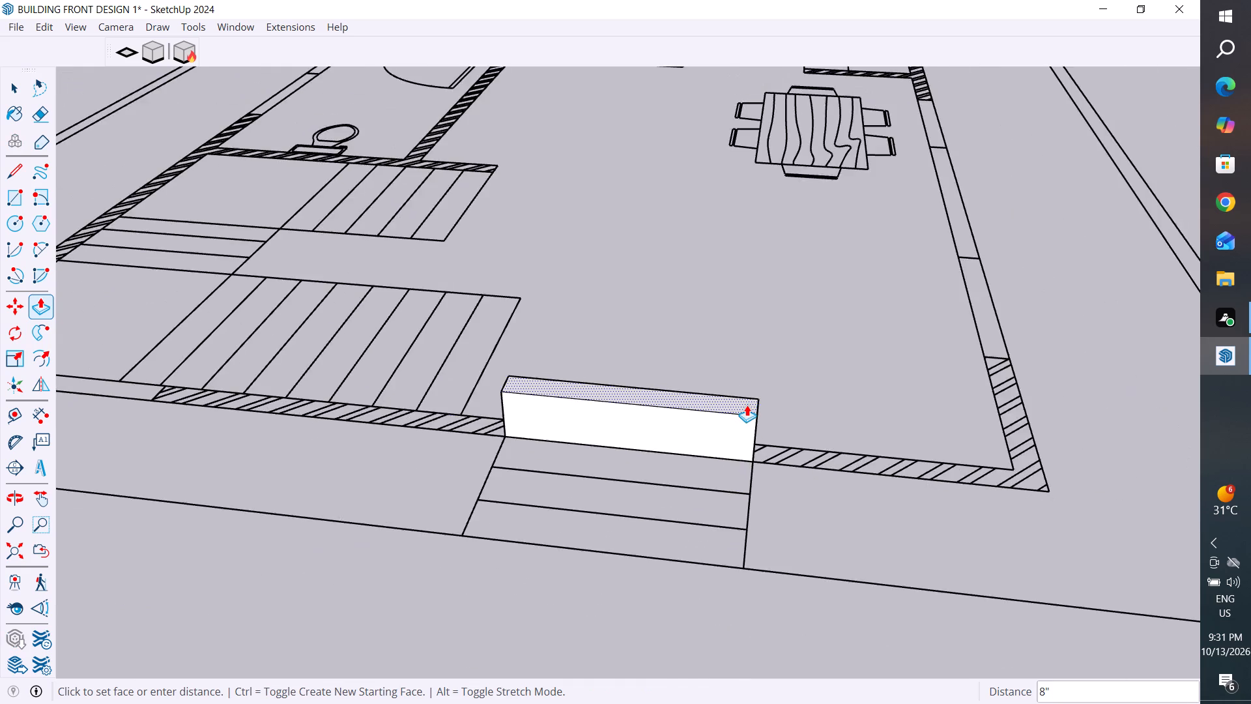
scroll(747, 405, down, 5)
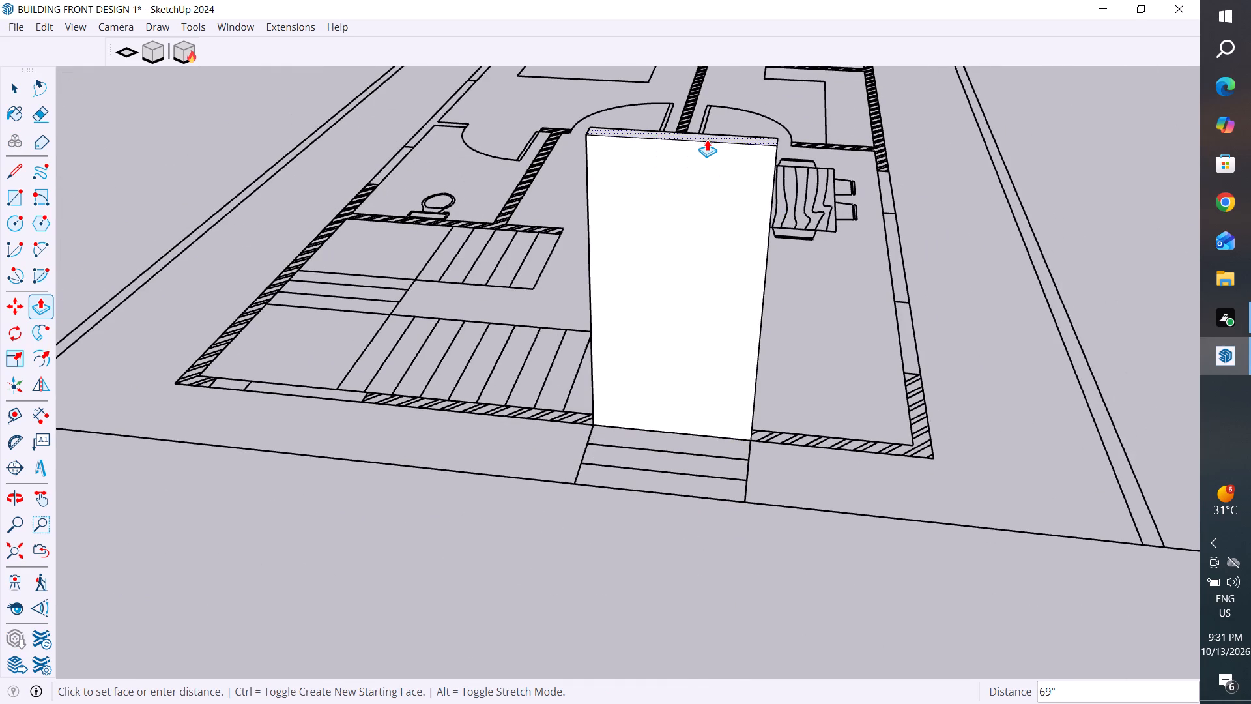
key(7)
key(apostrophe)
key(Return)
Offset the outline of the door block's front face outward by 4" to outline a door frame.
scroll(707, 136, up, 1)
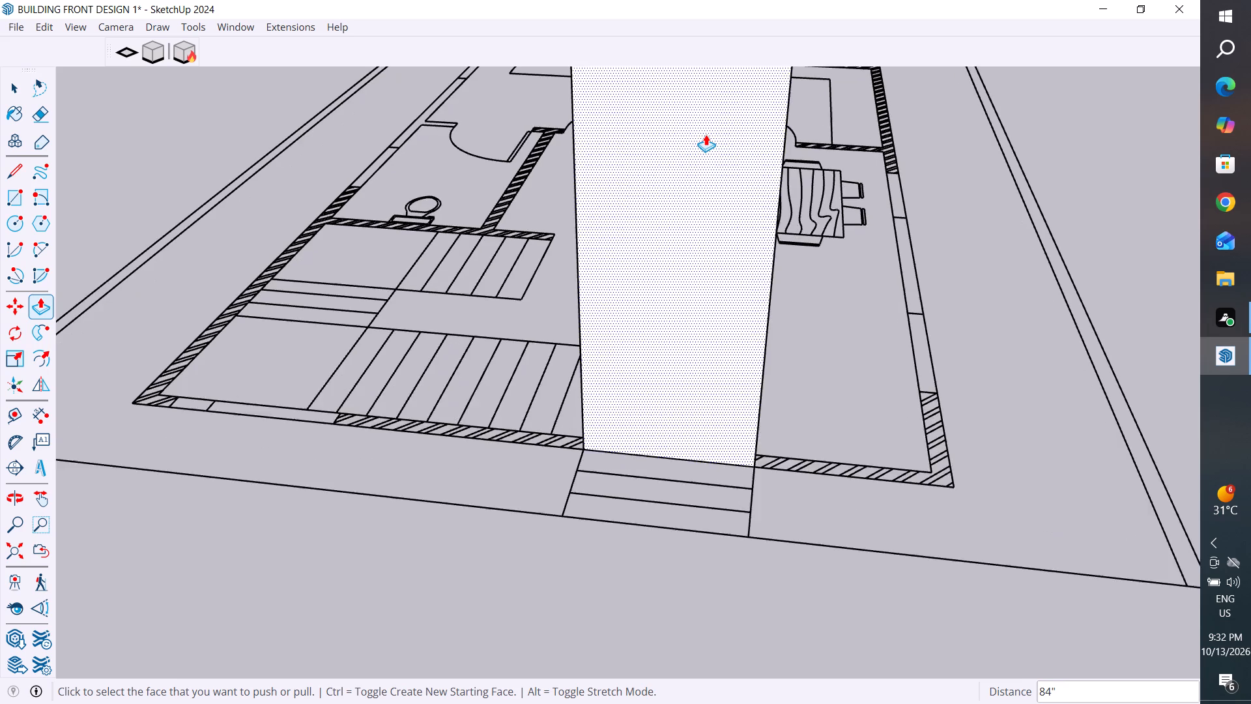
scroll(706, 134, down, 13)
middle_drag(706, 158, 750, 126)
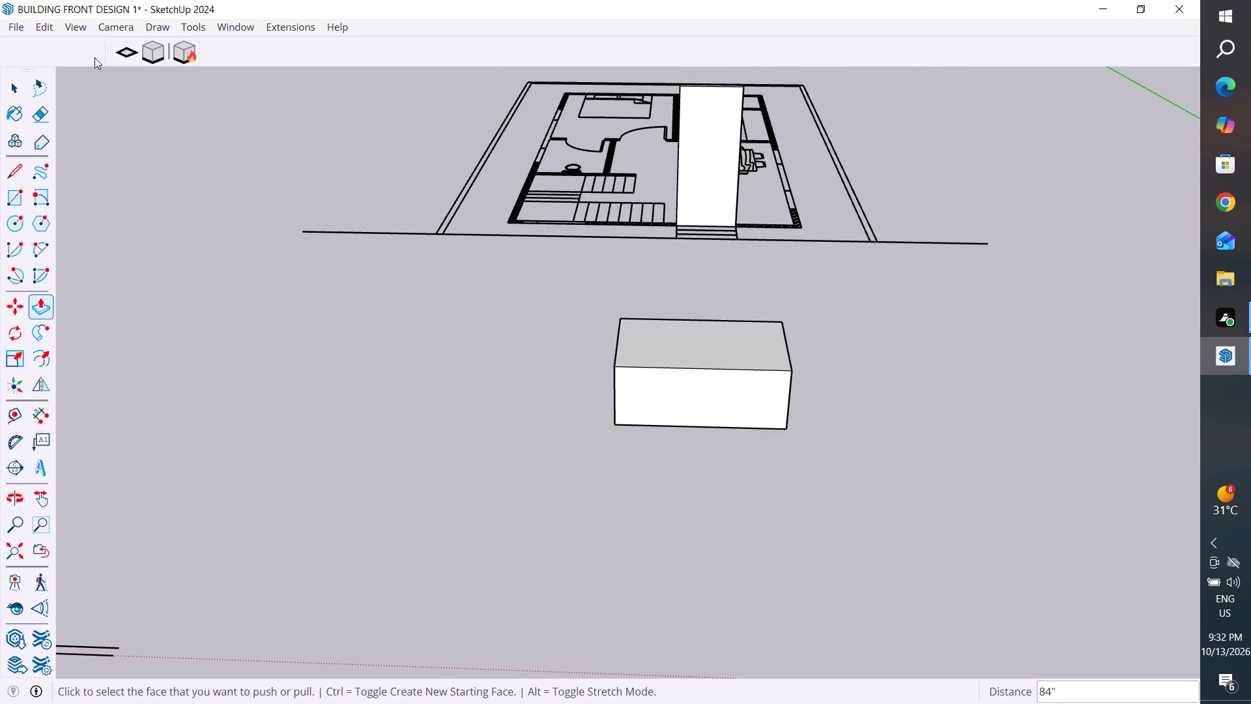
click(48, 355)
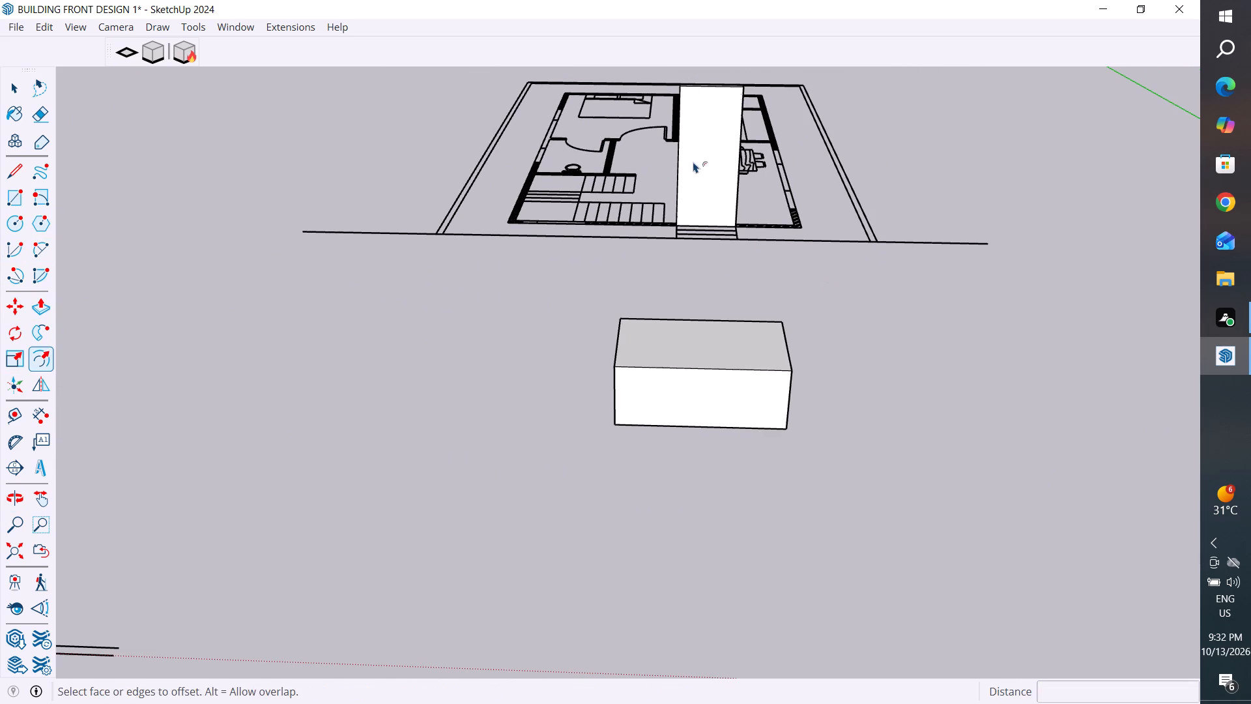
click(700, 160)
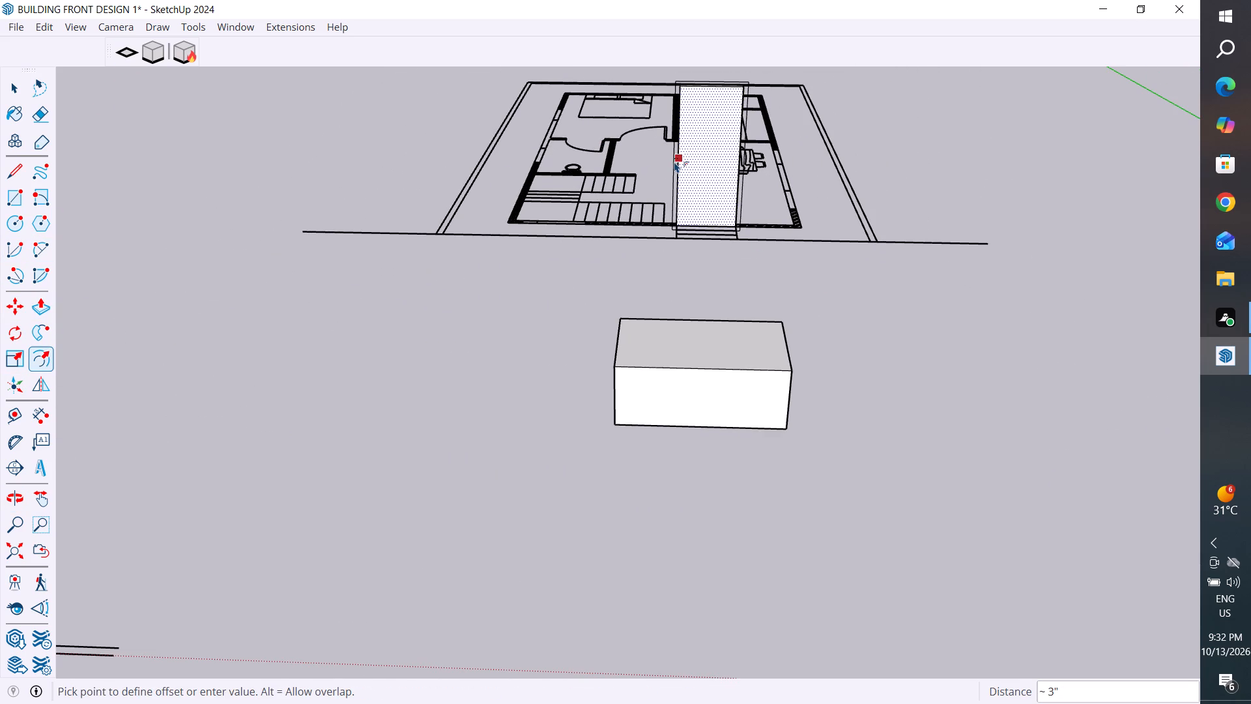
key(4)
key(shift+quotedbl)
key(Return)
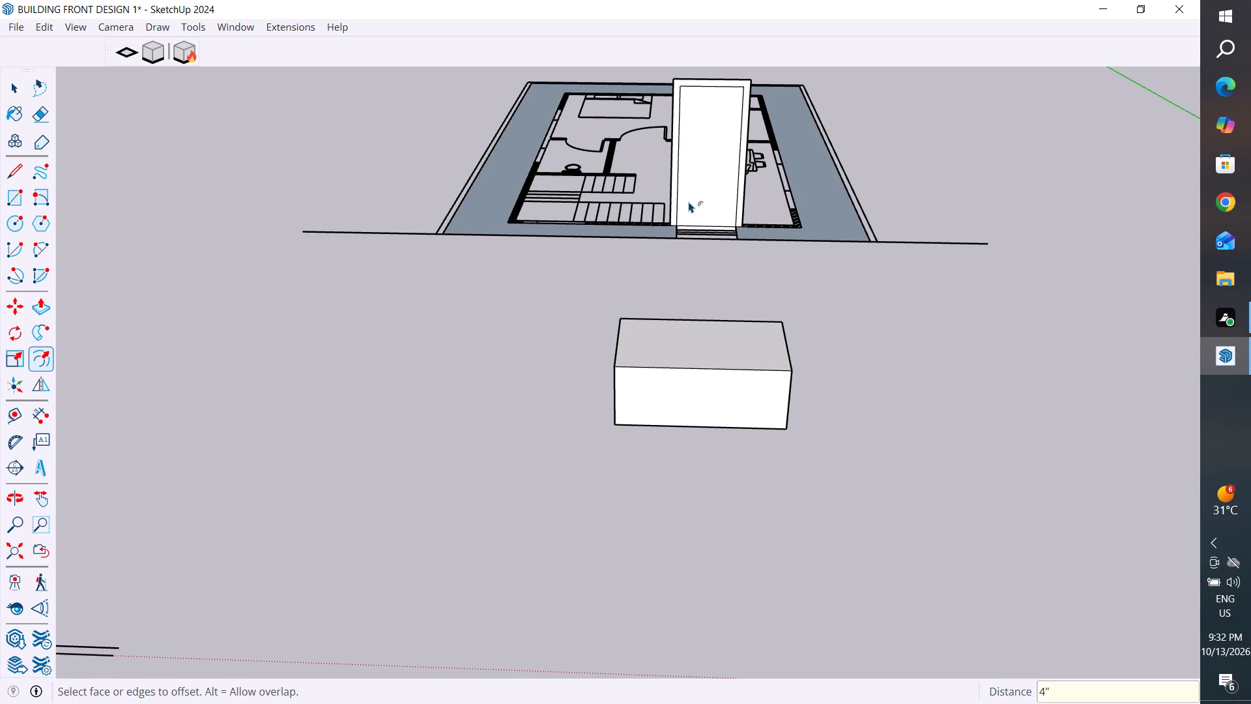
click(23, 89)
click(400, 173)
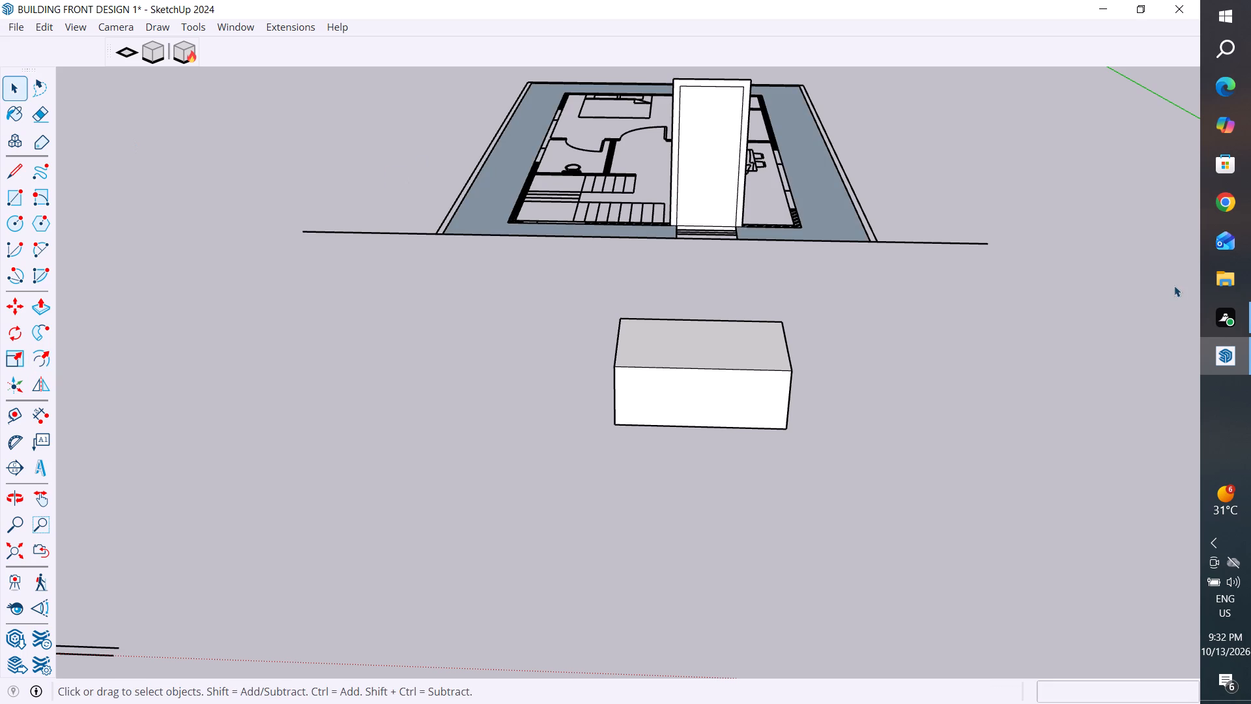
Push/Pull the frame border around the entrance door block by 4" to give the door frame thickness.
middle_drag(1175, 287, 238, 375)
scroll(611, 238, up, 3)
middle_drag(628, 235, 575, 272)
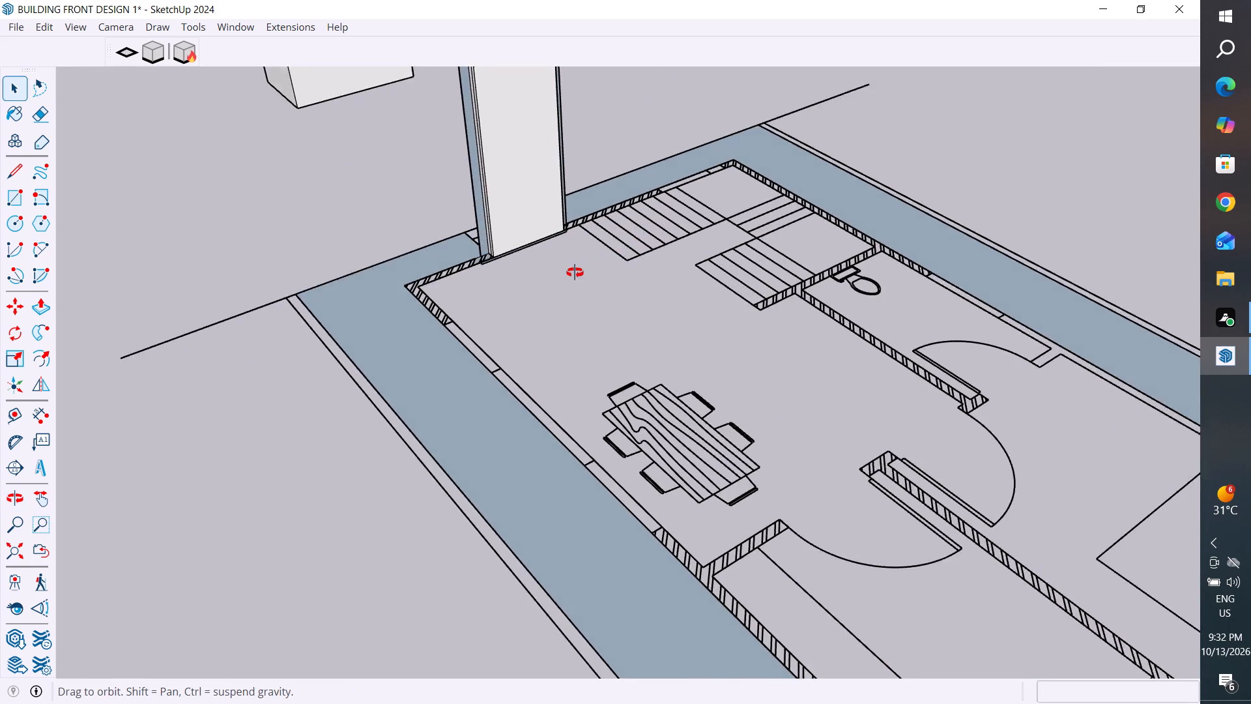
middle_drag(575, 272, 573, 272)
scroll(573, 275, down, 5)
scroll(577, 121, up, 4)
middle_drag(575, 188, 462, 139)
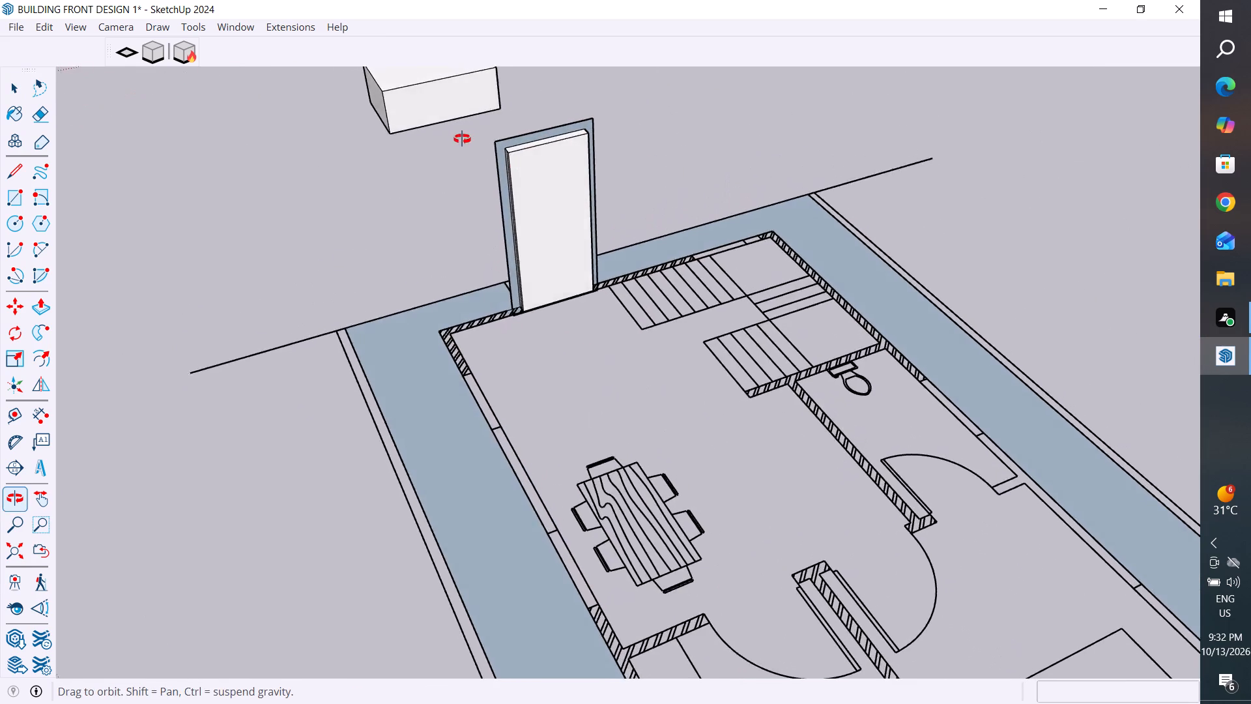
middle_drag(462, 139, 460, 138)
scroll(656, 227, up, 4)
middle_drag(648, 285, 602, 295)
scroll(607, 295, up, 1)
scroll(611, 357, down, 6)
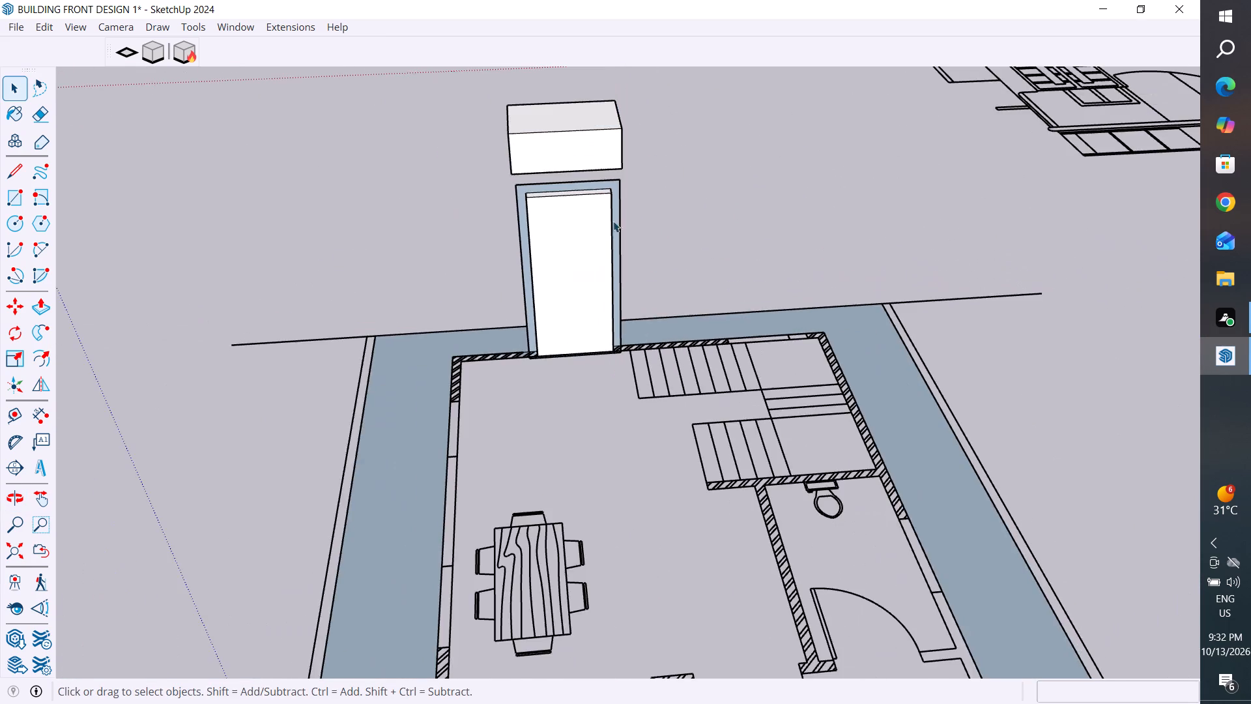
scroll(603, 186, up, 8)
click(603, 183)
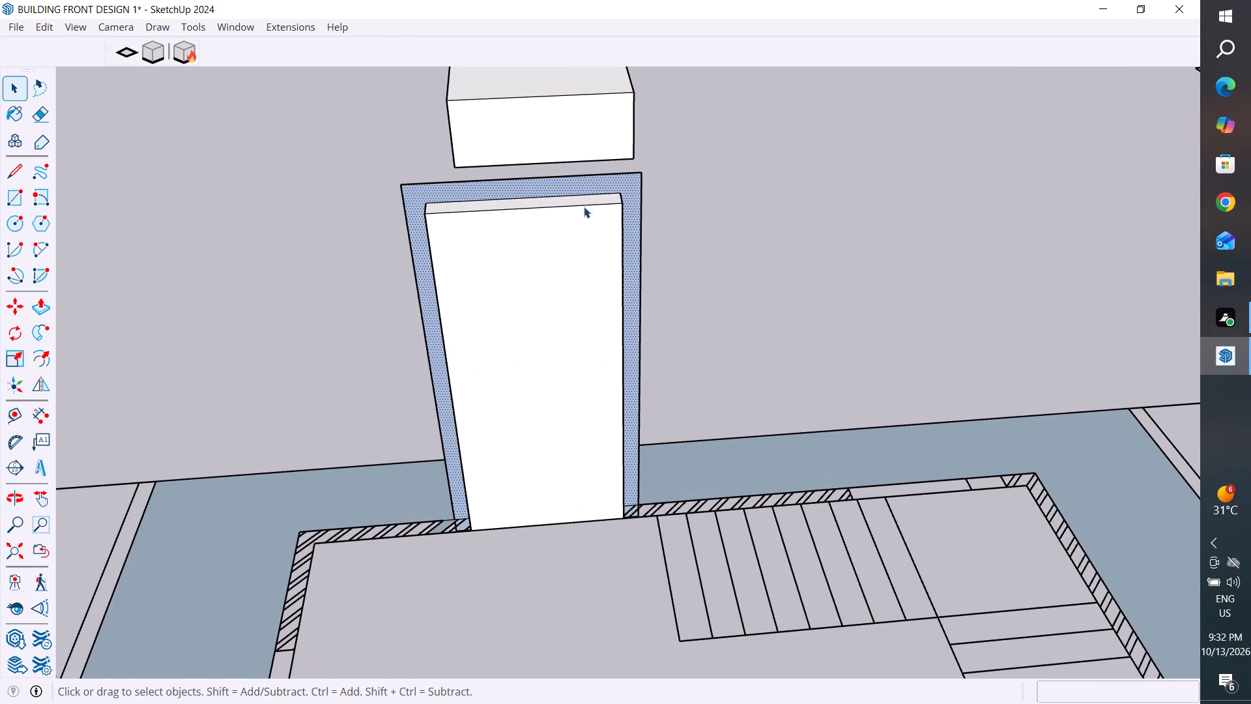
click(45, 301)
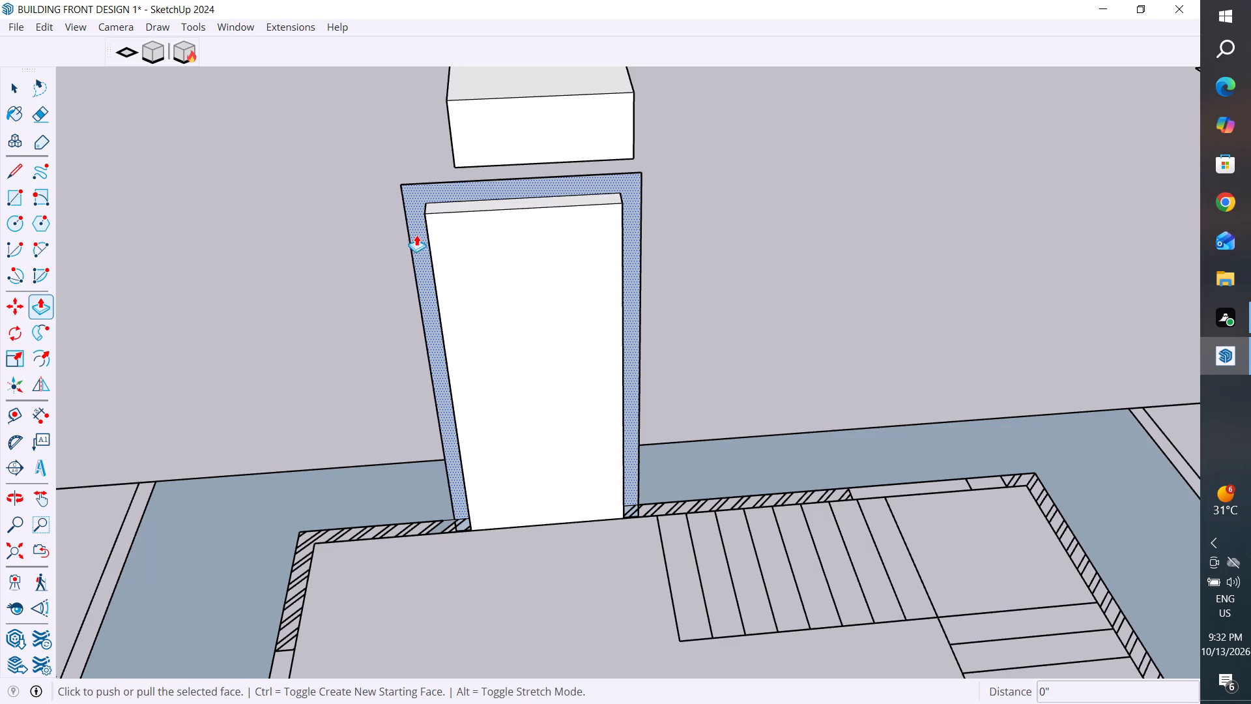
scroll(615, 324, up, 3)
click(633, 305)
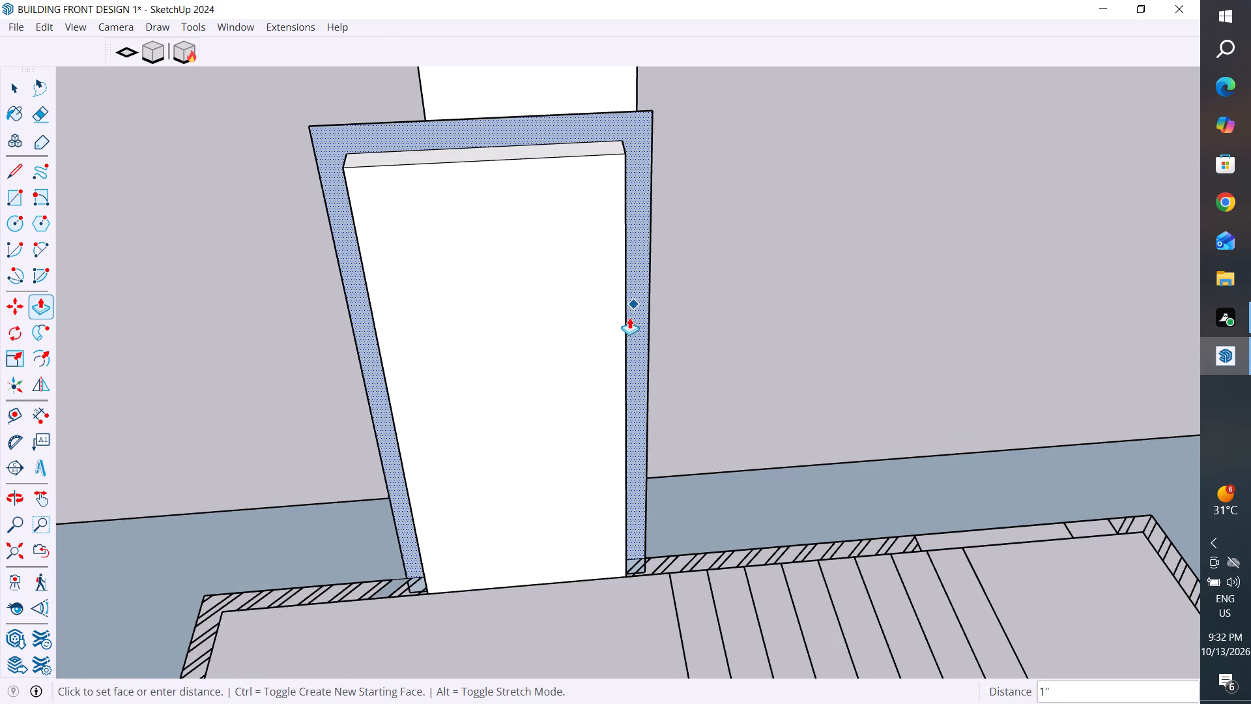
click(625, 327)
scroll(835, 261, down, 5)
middle_drag(793, 293, 1162, 294)
middle_drag(568, 357, 1137, 353)
scroll(568, 357, down, 1)
middle_drag(740, 268, 837, 224)
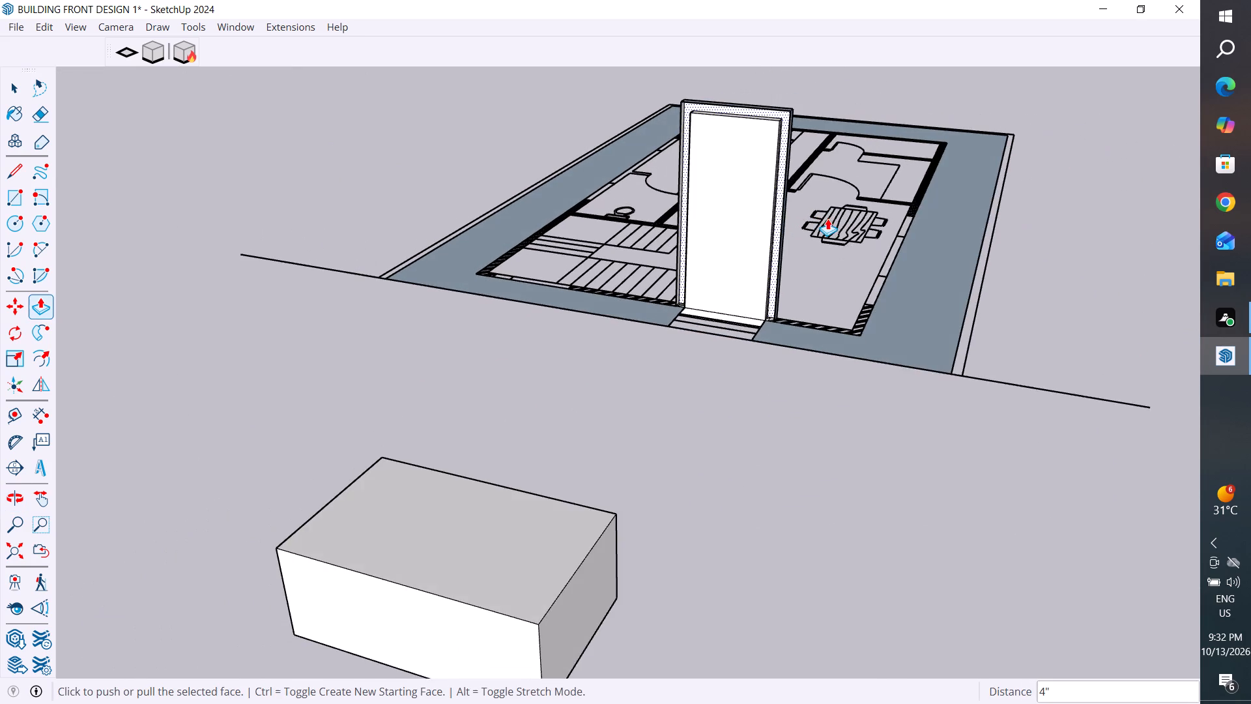
Draw an 88" by 4" rectangle along one upright of the entrance door frame's front border.
scroll(710, 141, up, 4)
middle_drag(631, 244, 676, 356)
scroll(736, 477, up, 1)
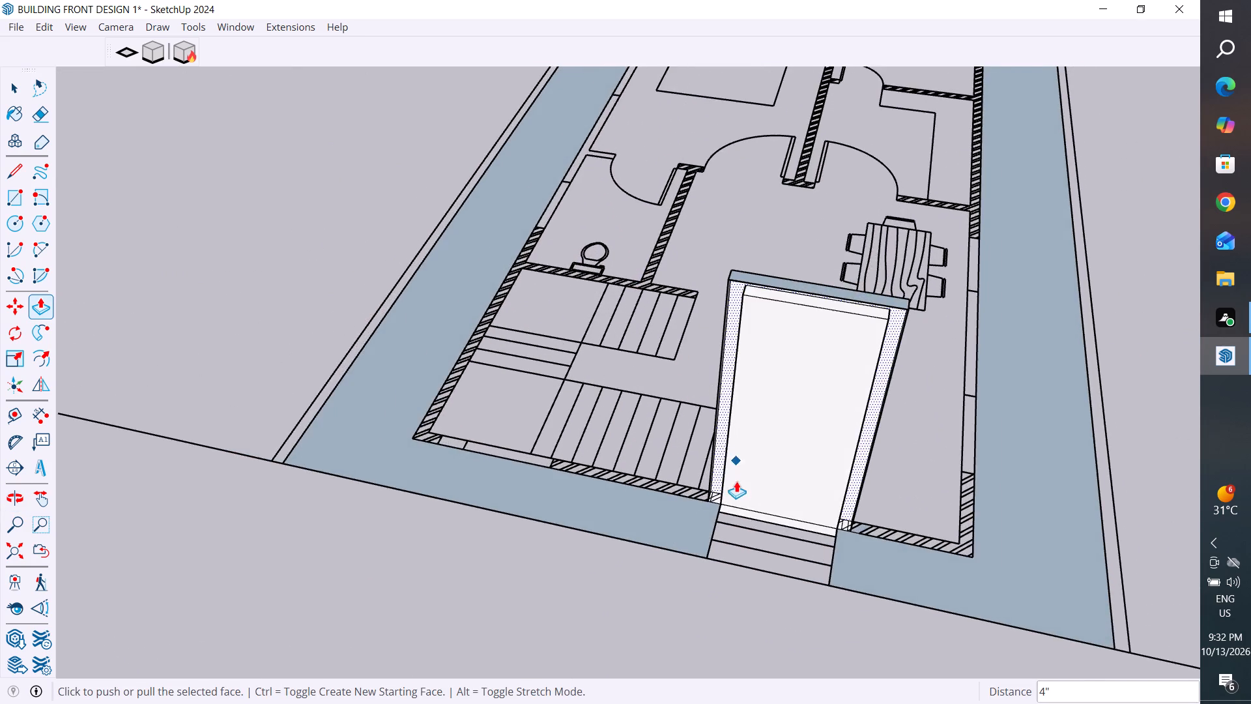
scroll(736, 481, up, 8)
scroll(708, 470, down, 5)
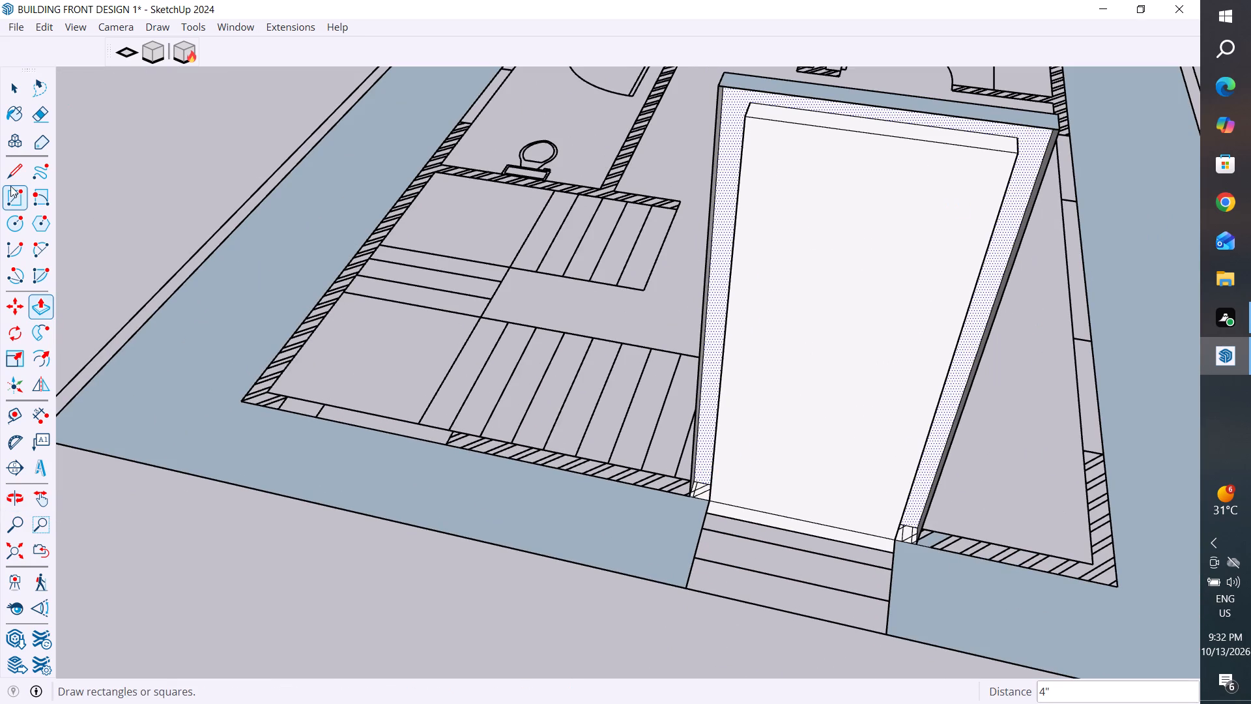
click(11, 202)
scroll(718, 493, up, 3)
scroll(718, 491, down, 3)
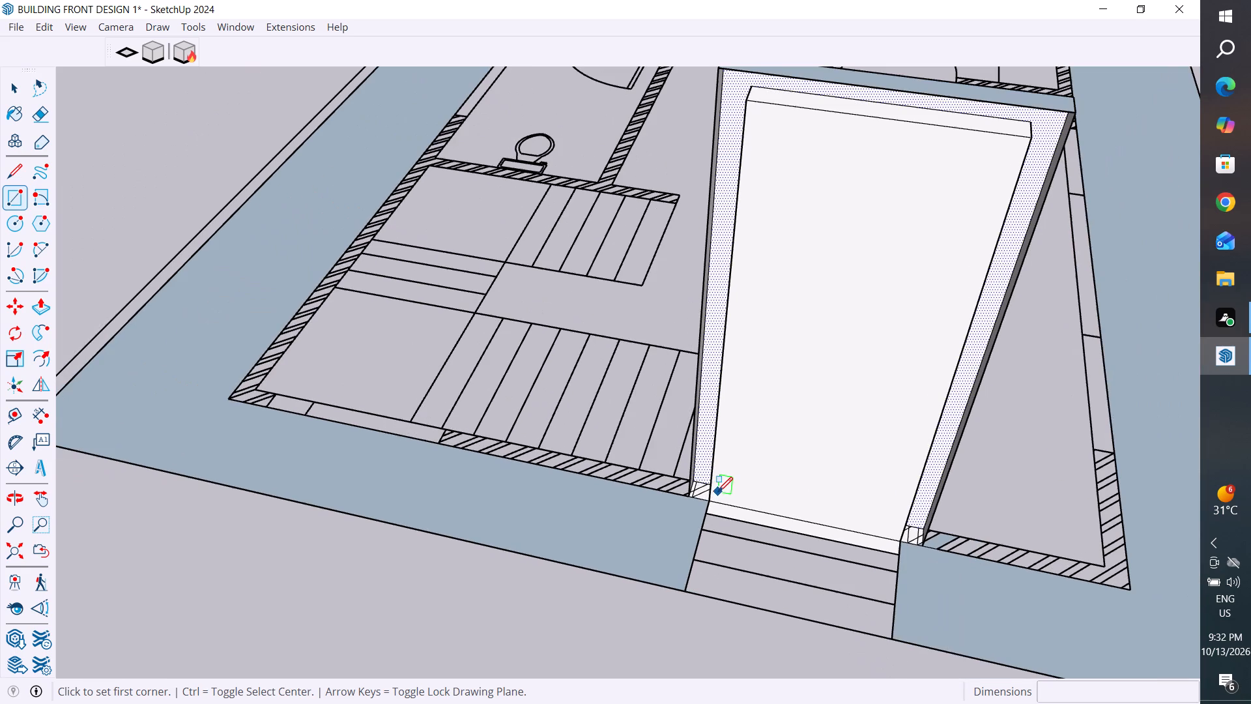
click(706, 503)
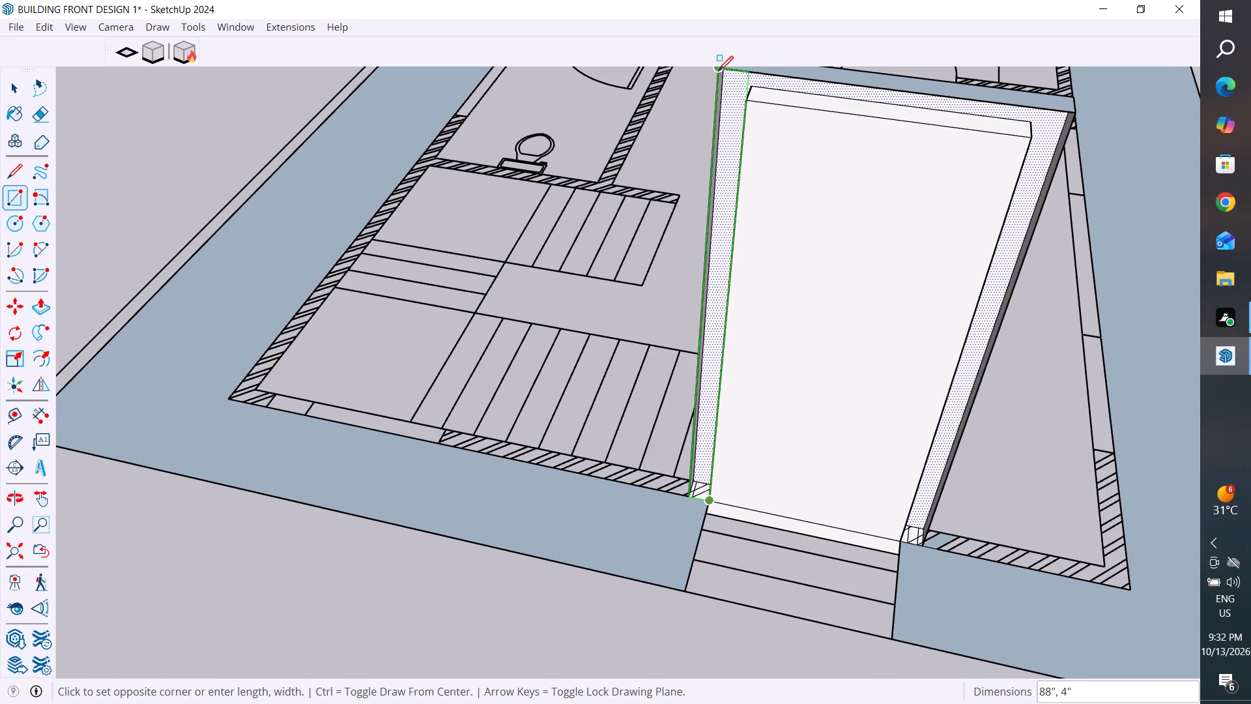
click(718, 68)
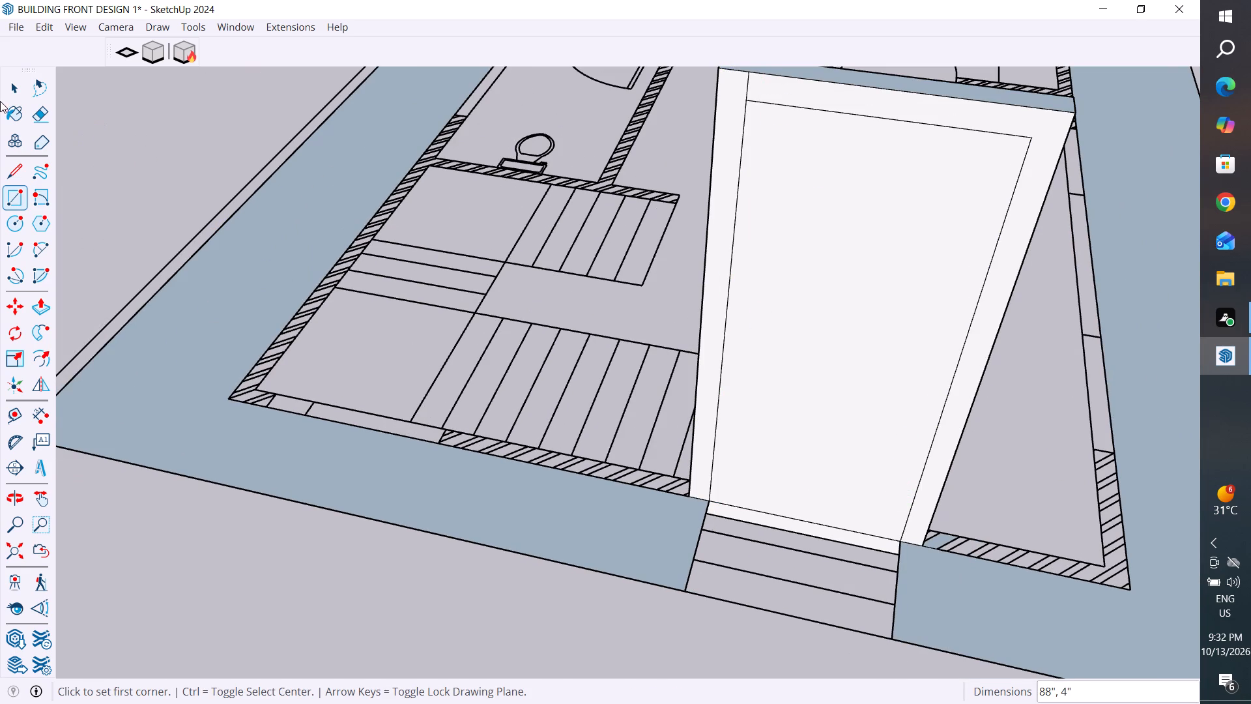
Delete the front and back door faces inside the frame to open up the entrance.
click(14, 85)
click(913, 244)
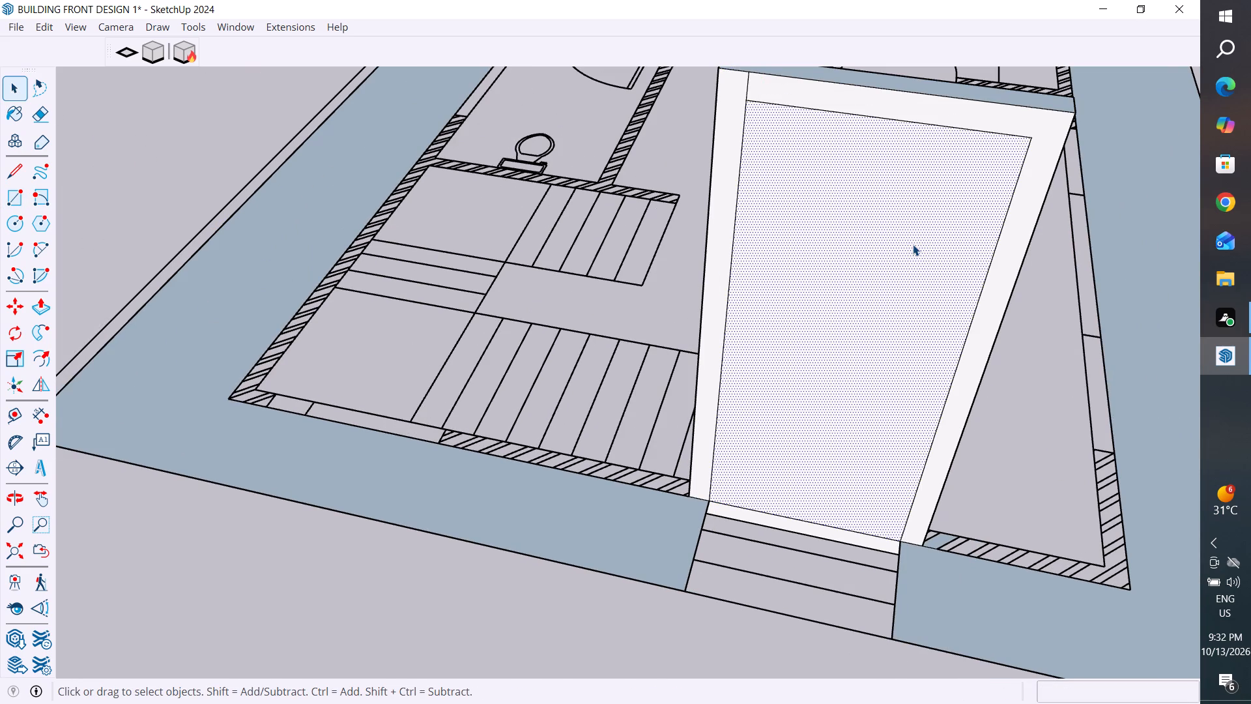
key(Delete)
click(894, 312)
key(Delete)
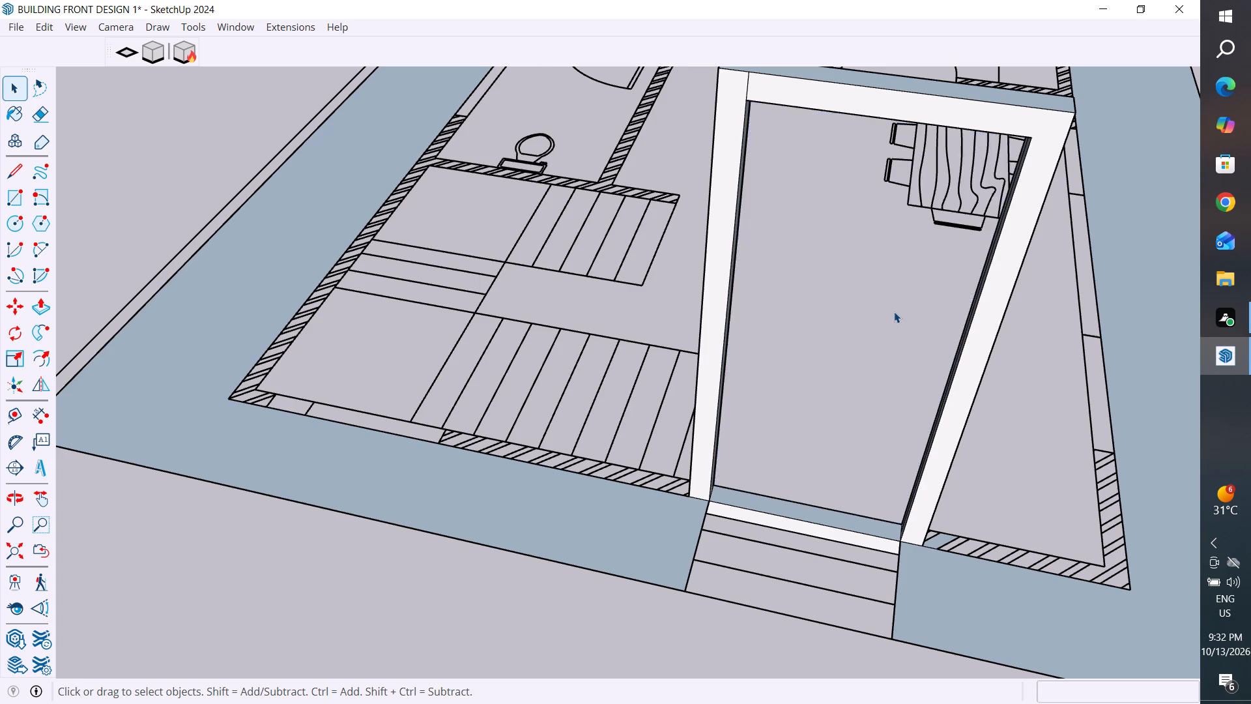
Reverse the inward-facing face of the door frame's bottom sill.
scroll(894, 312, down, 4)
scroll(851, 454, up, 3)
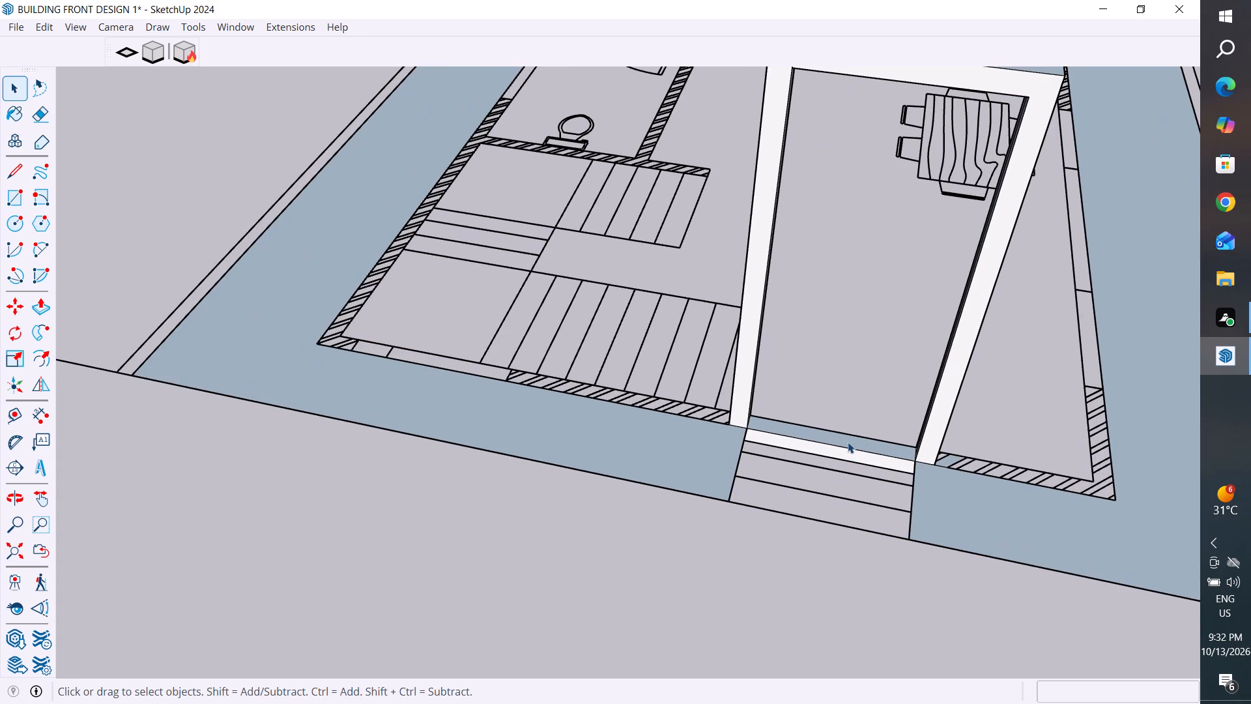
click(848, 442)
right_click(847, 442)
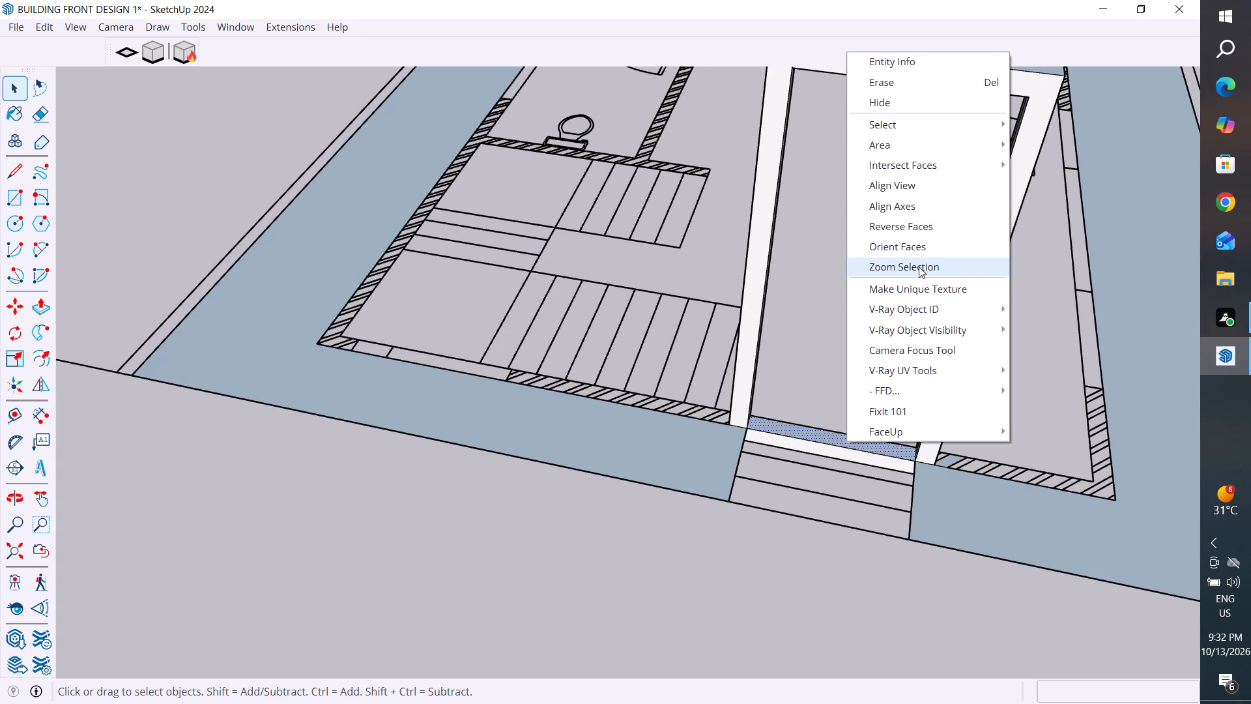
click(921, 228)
Delete the ground face surrounding the building plan outside the entrance steps.
scroll(833, 425, up, 1)
middle_drag(831, 440, 676, 397)
click(594, 445)
key(Delete)
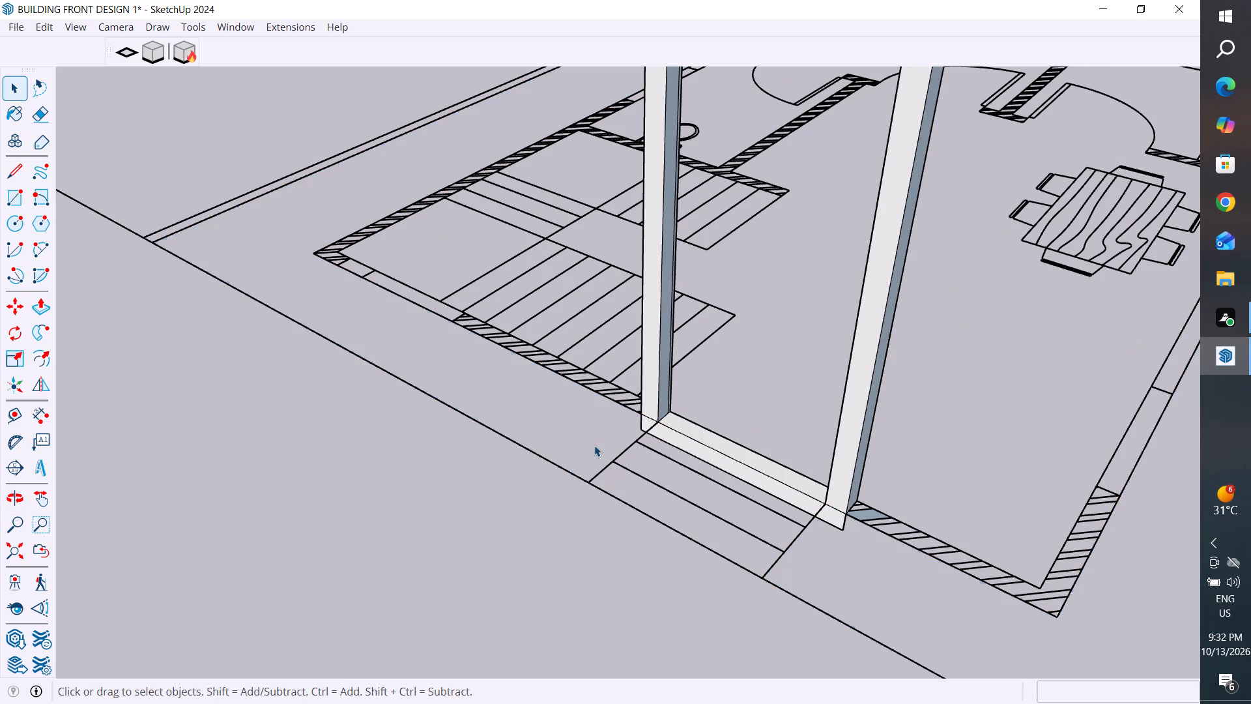
Delete the remaining faces of the frame's bottom sill and the leftover hatched-wall face beside it.
click(829, 514)
key(Delete)
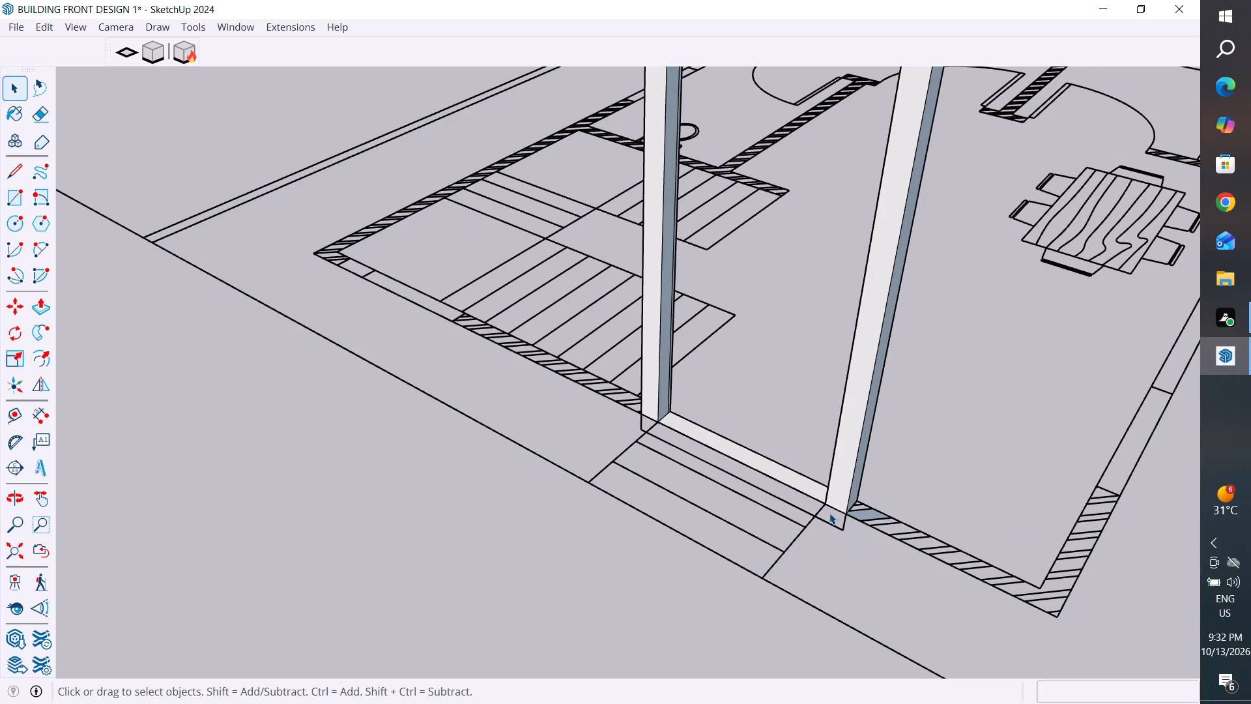
click(859, 515)
key(Delete)
middle_drag(860, 533, 850, 523)
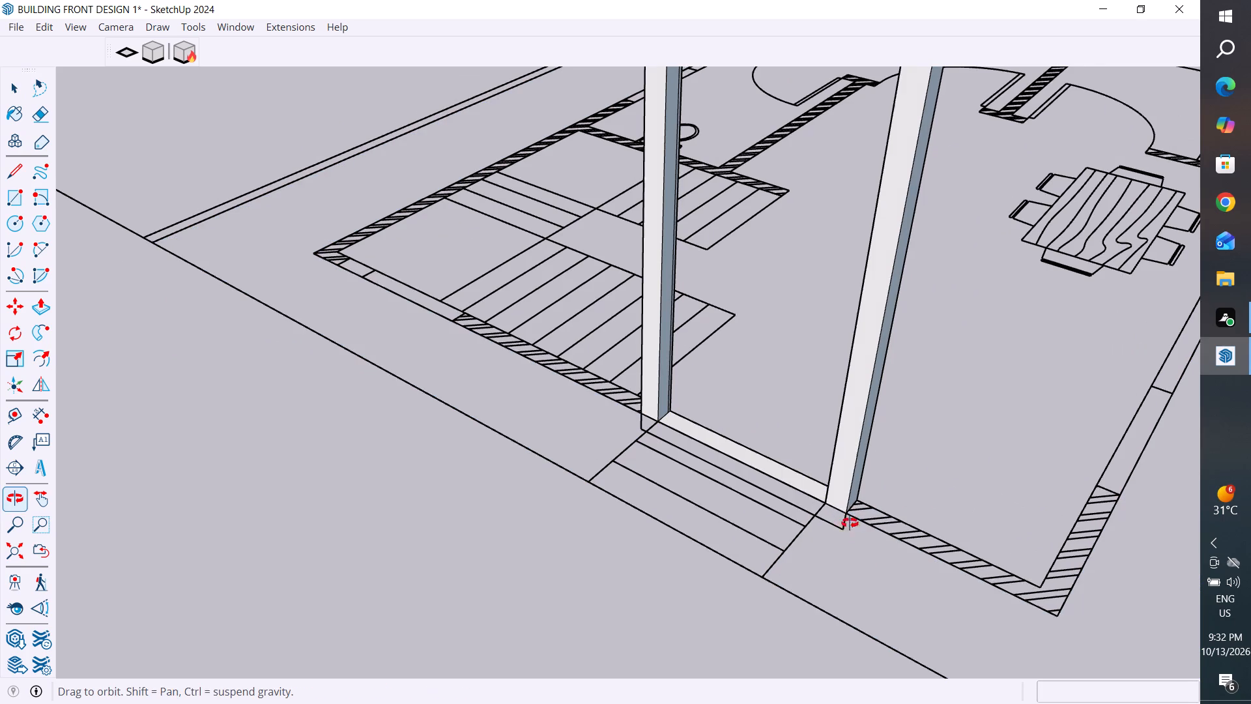
middle_drag(850, 523, 433, 505)
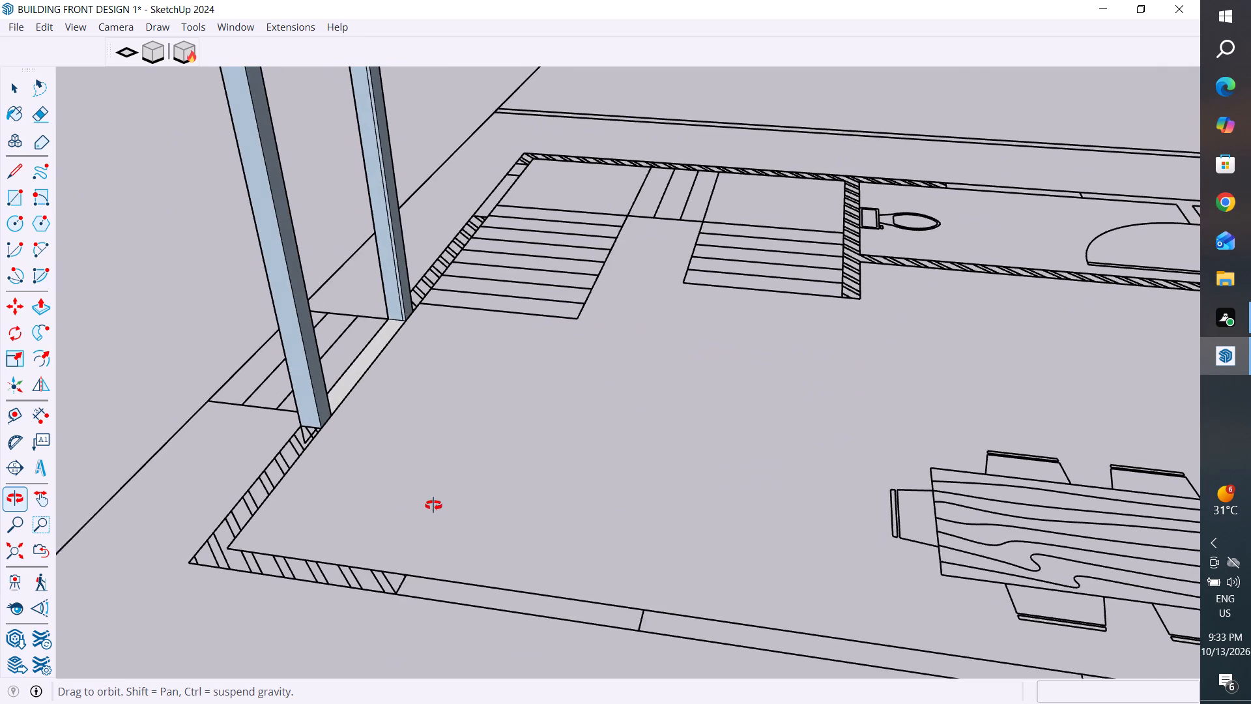
middle_drag(433, 505, 434, 506)
click(371, 356)
key(Delete)
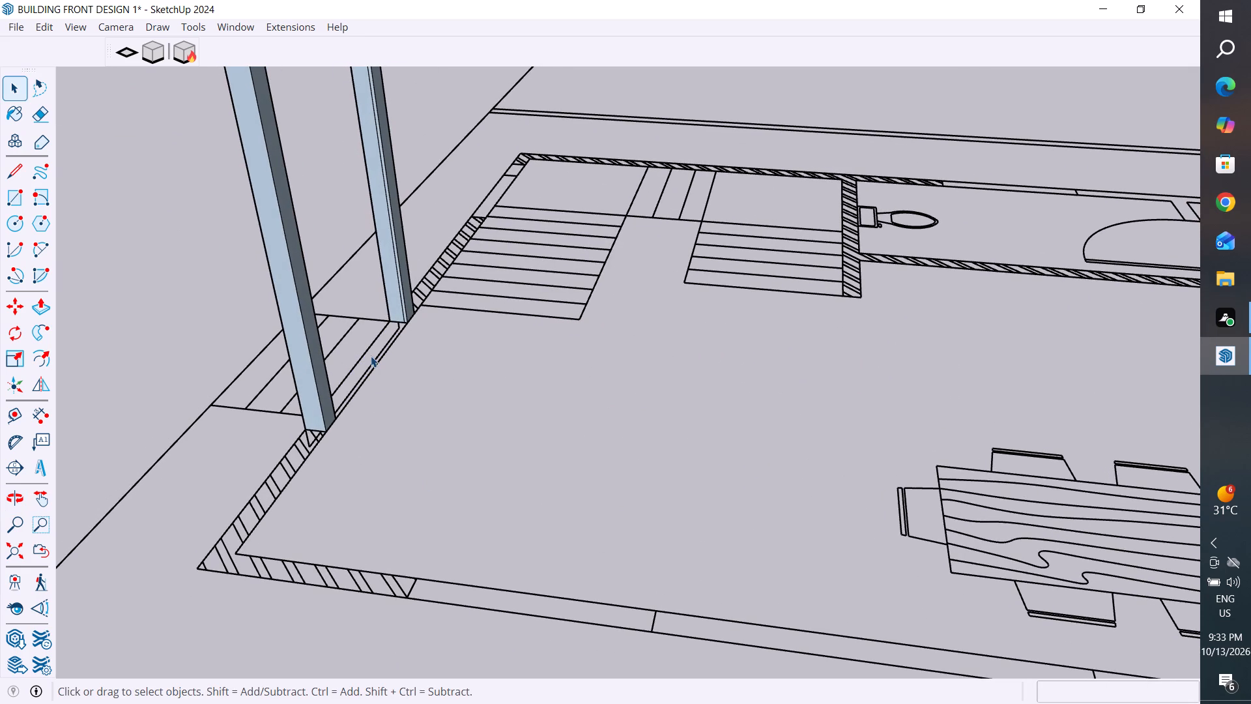
Select the whole entrance door frame and make it a group.
triple_click(318, 381)
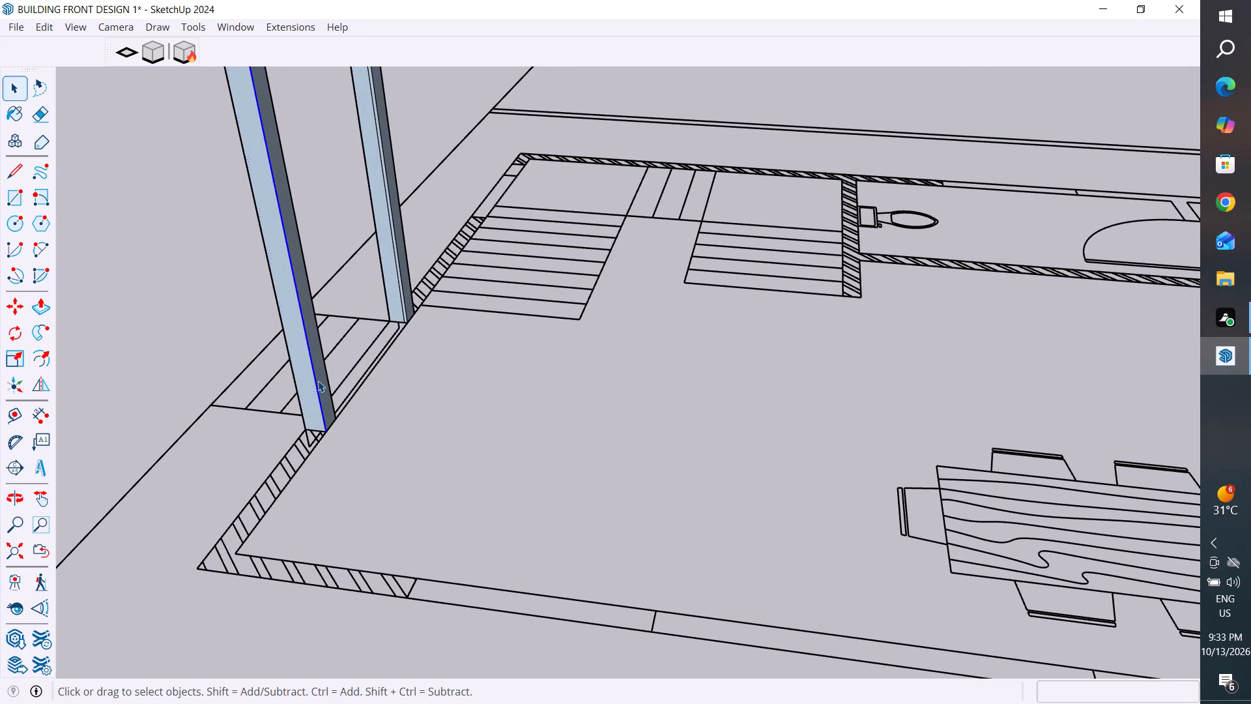
click(318, 381)
click(318, 381)
scroll(575, 552, down, 5)
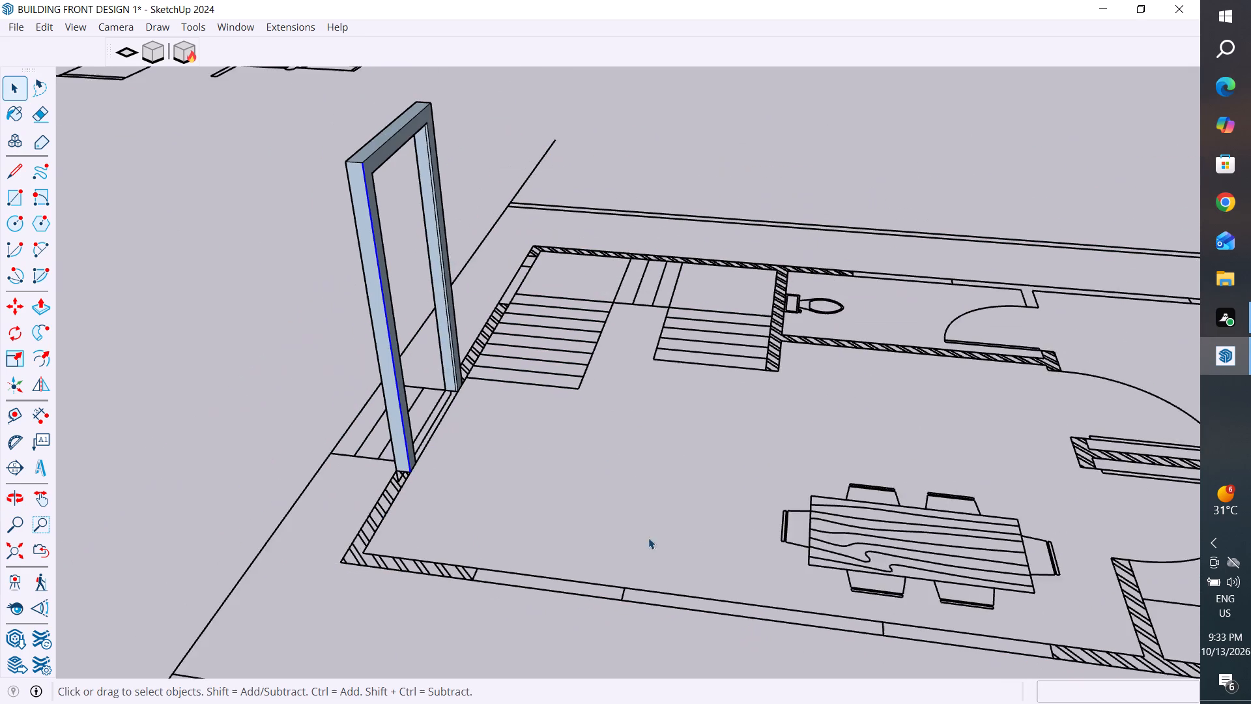
middle_drag(598, 558, 395, 563)
scroll(418, 577, down, 6)
middle_drag(411, 360, 407, 318)
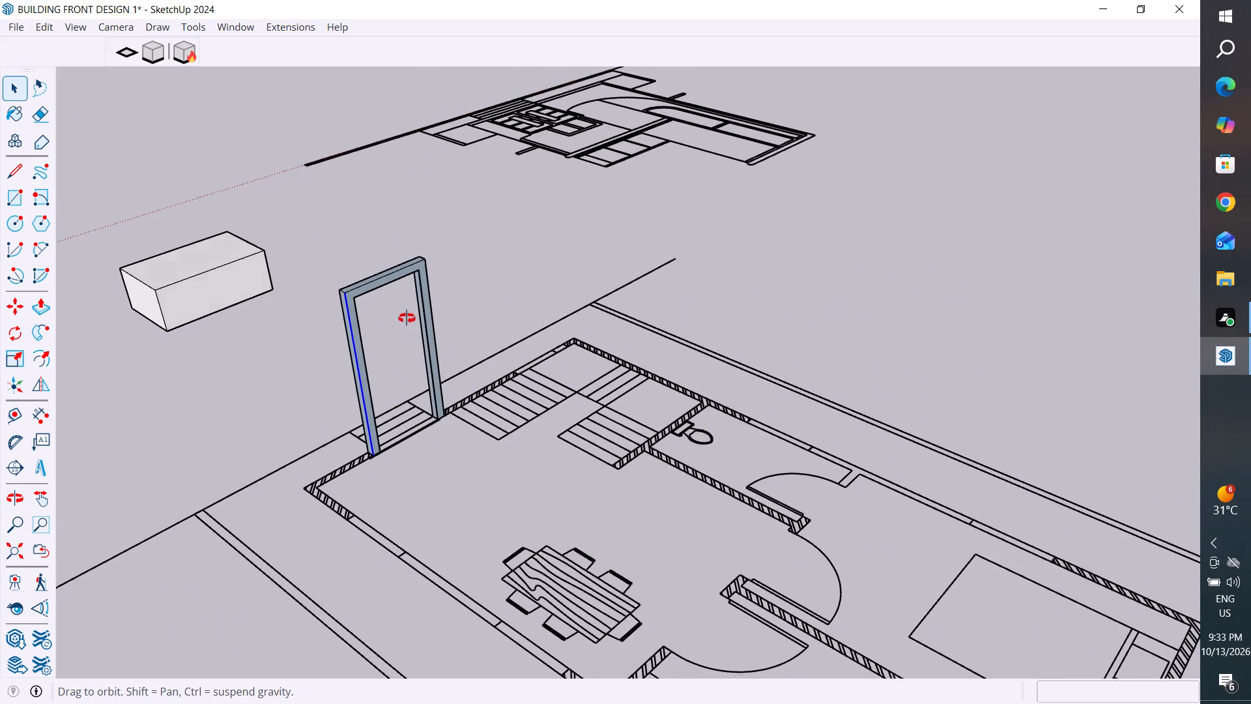
middle_drag(407, 318, 430, 274)
middle_drag(465, 259, 387, 321)
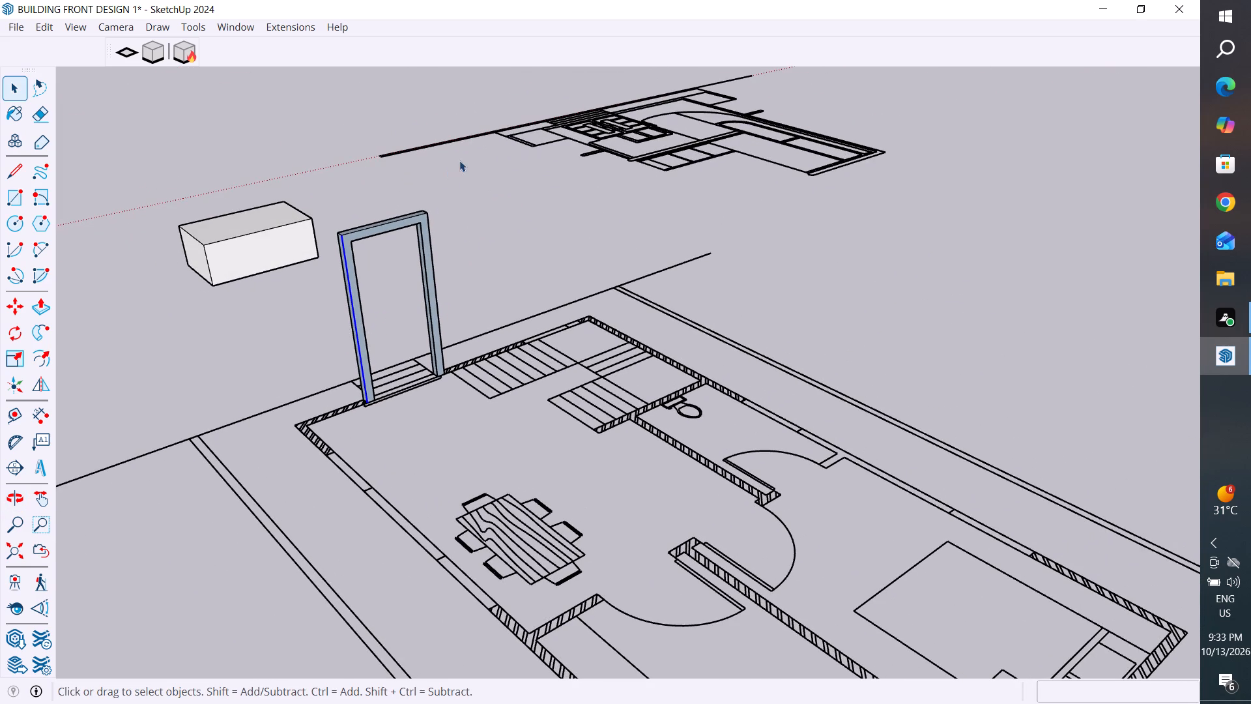
drag(463, 168, 332, 334)
drag(332, 334, 332, 324)
right_click(360, 325)
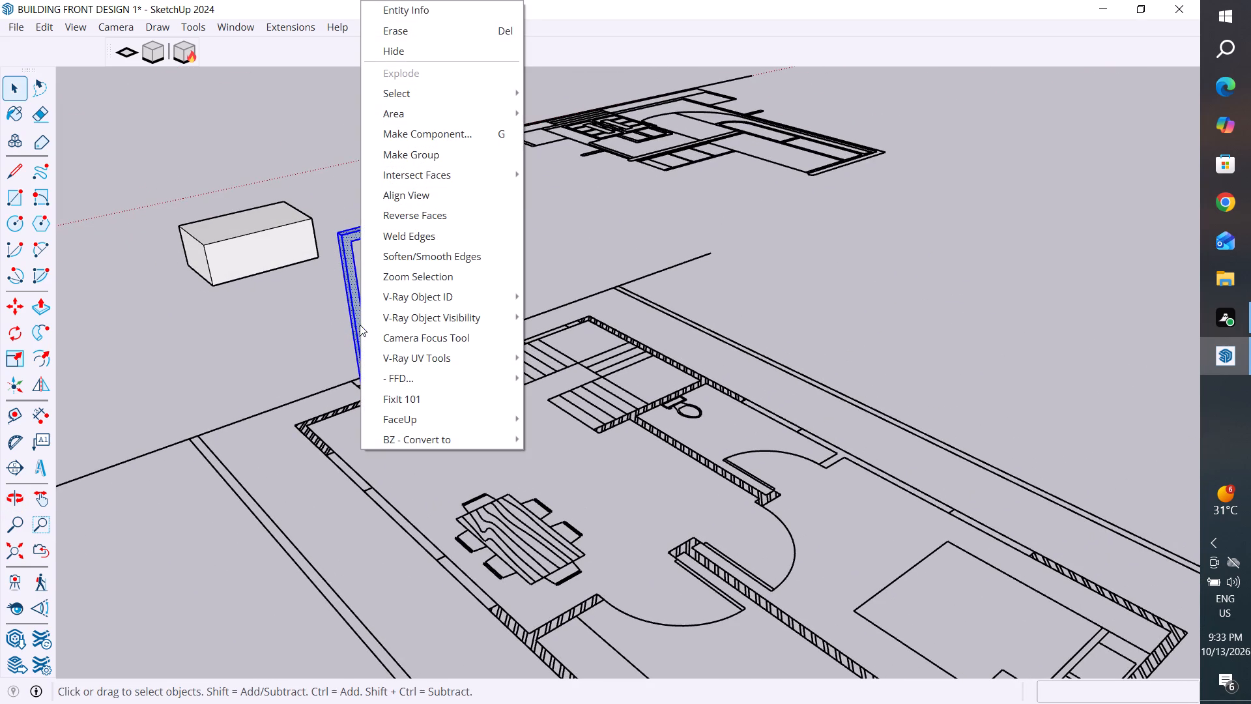
click(439, 159)
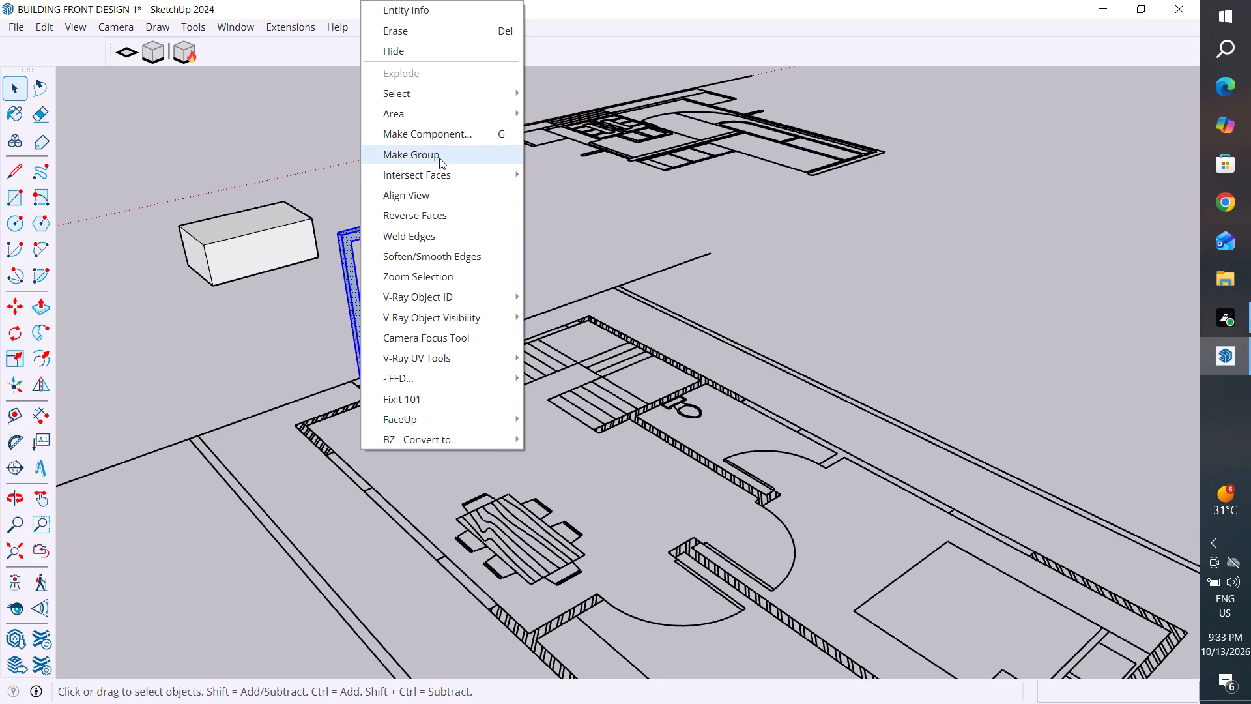
Hide the outer and inner faces of the low wall along the building's open ground-floor side.
scroll(664, 301, down, 5)
middle_drag(486, 499, 1148, 430)
scroll(600, 349, down, 4)
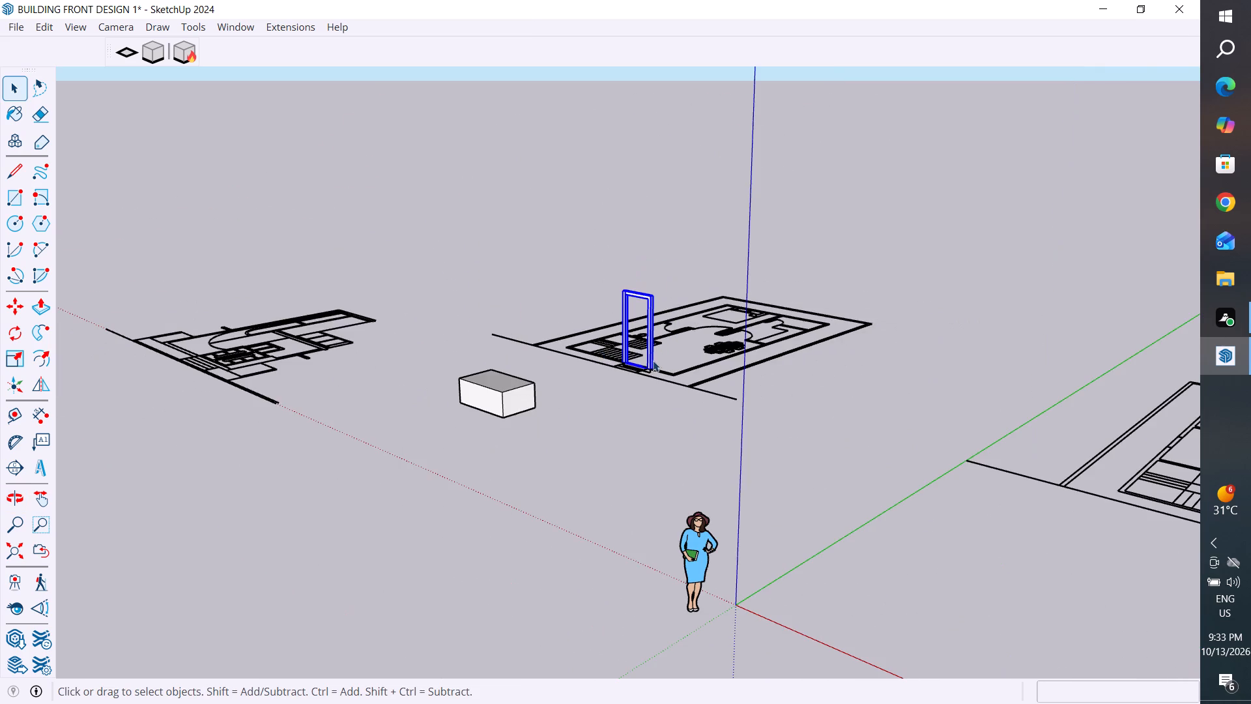
scroll(653, 381, down, 11)
middle_drag(652, 394, 784, 392)
scroll(1086, 404, up, 2)
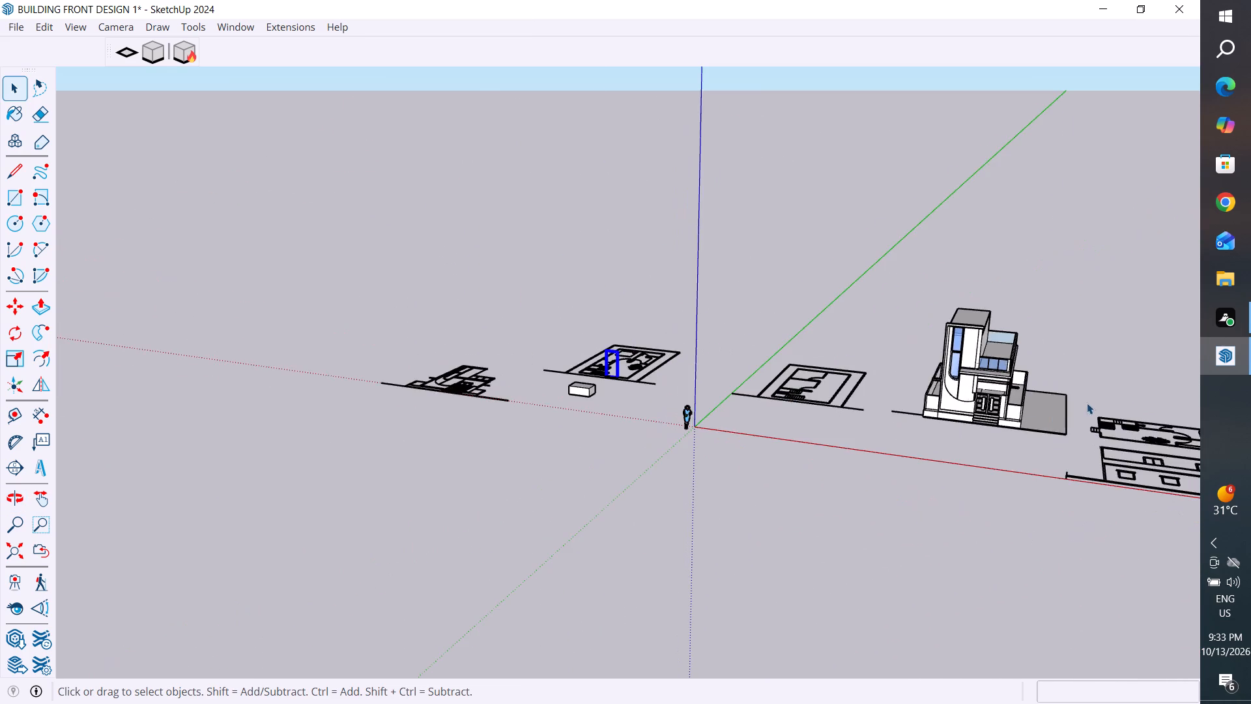
scroll(1087, 403, up, 2)
scroll(1013, 406, up, 4)
middle_drag(1010, 411, 546, 432)
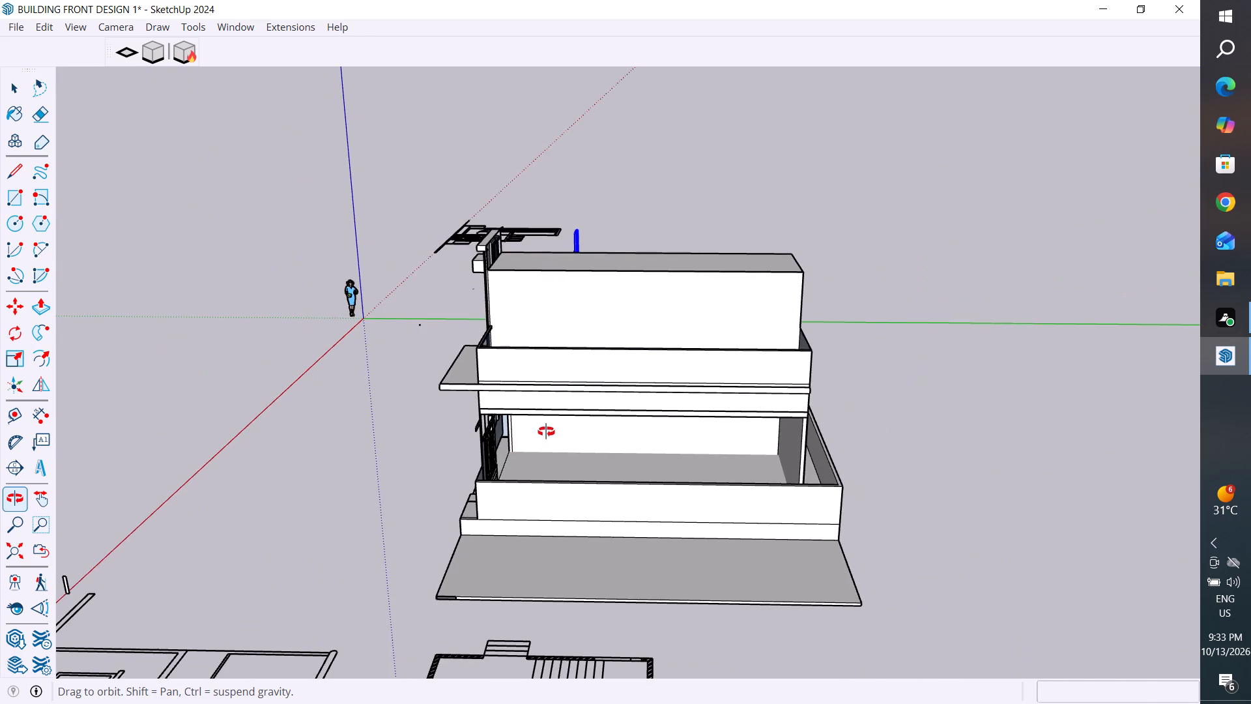
middle_drag(546, 432, 546, 431)
scroll(546, 431, up, 3)
middle_drag(547, 439, 536, 336)
scroll(537, 424, up, 3)
click(545, 491)
right_click(545, 491)
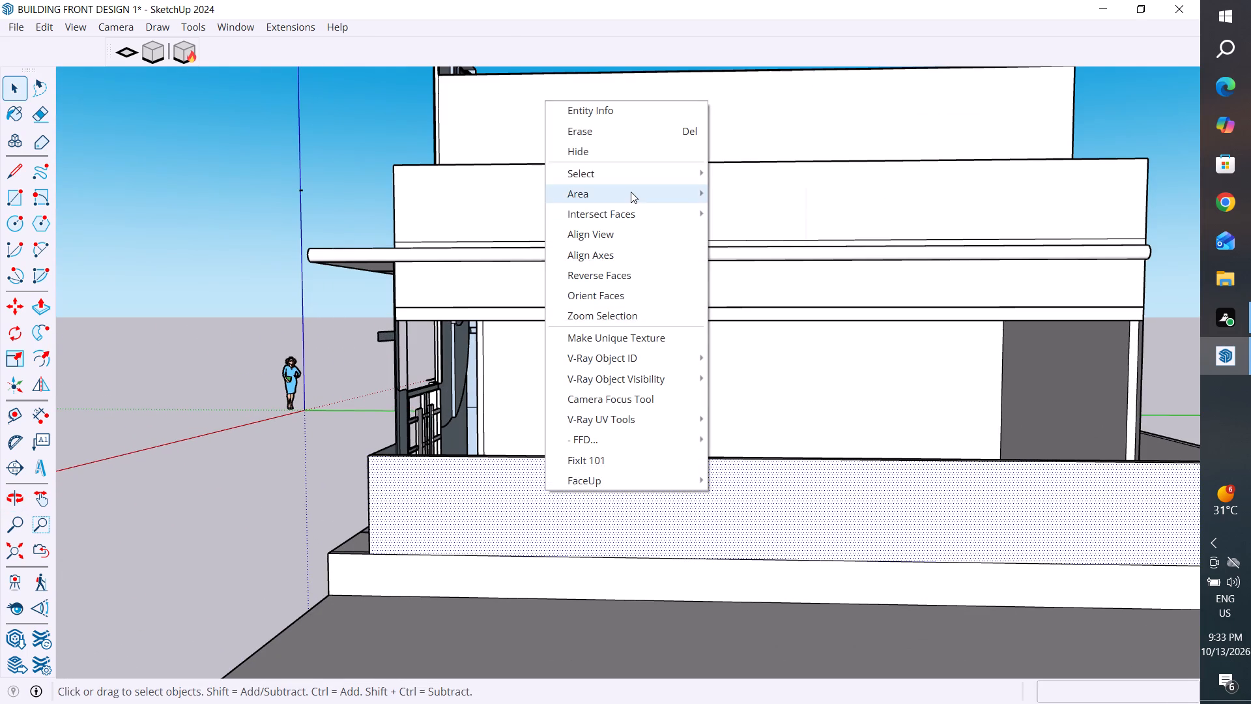
click(629, 155)
click(582, 498)
right_click(582, 496)
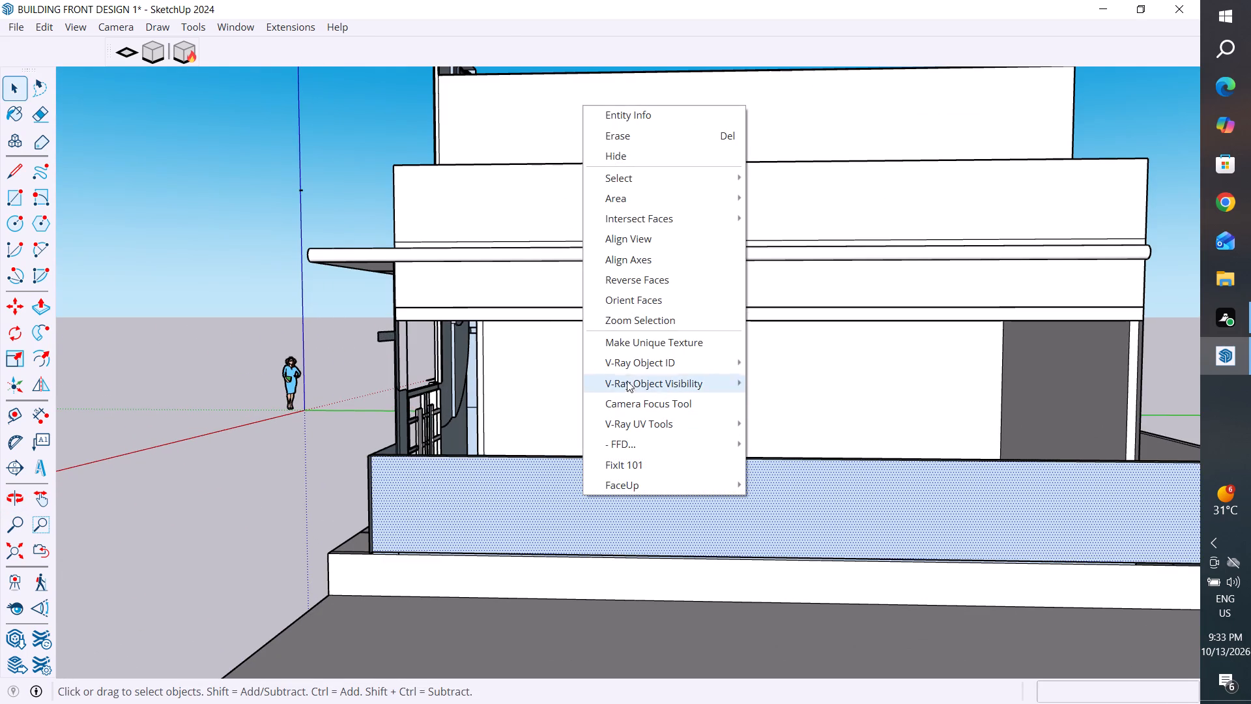
click(662, 159)
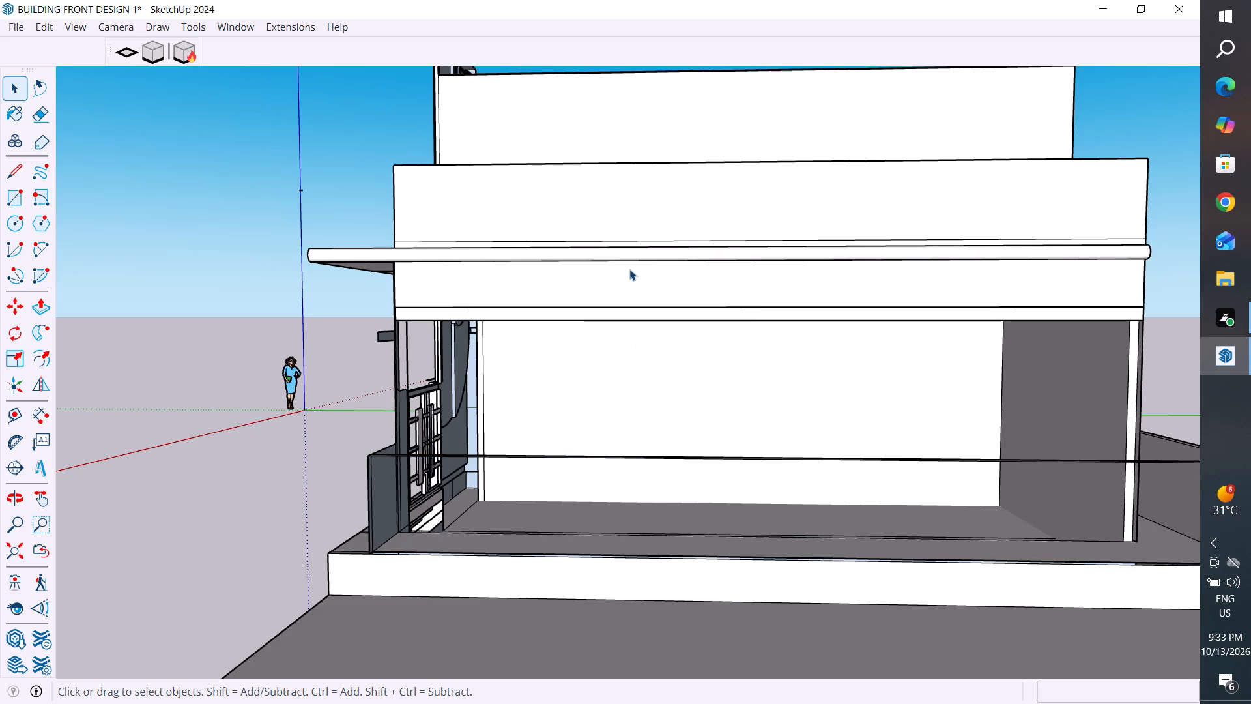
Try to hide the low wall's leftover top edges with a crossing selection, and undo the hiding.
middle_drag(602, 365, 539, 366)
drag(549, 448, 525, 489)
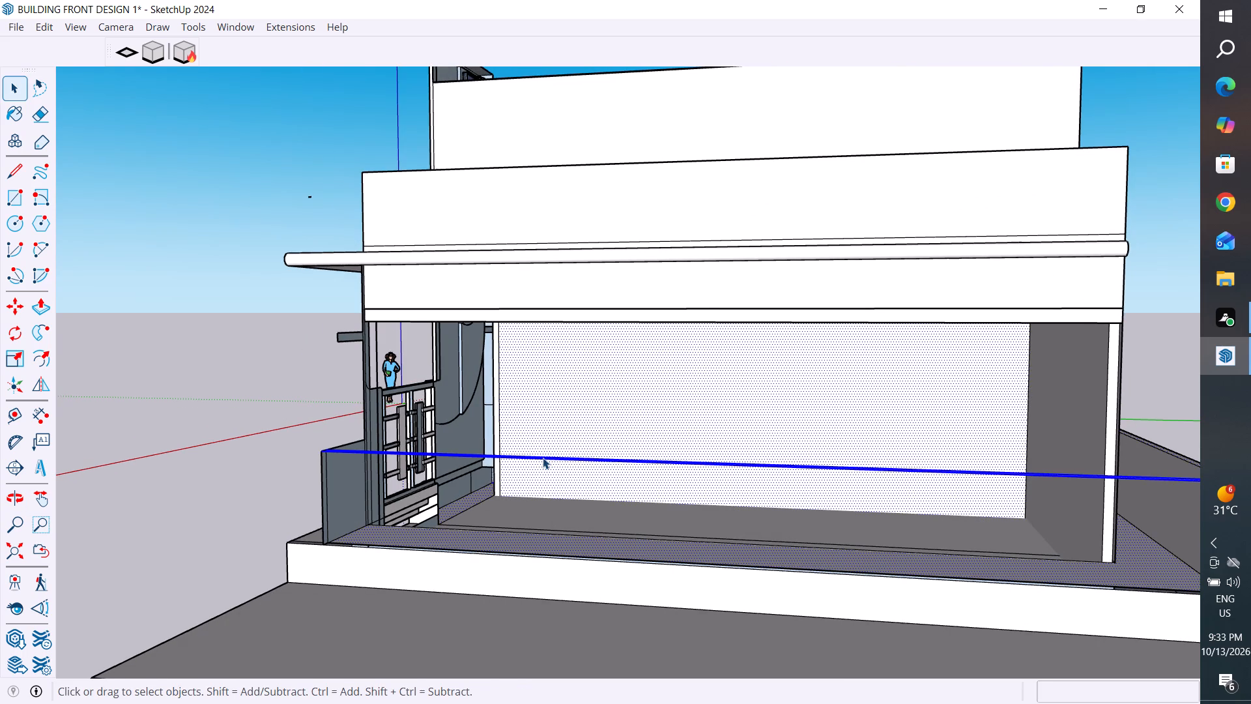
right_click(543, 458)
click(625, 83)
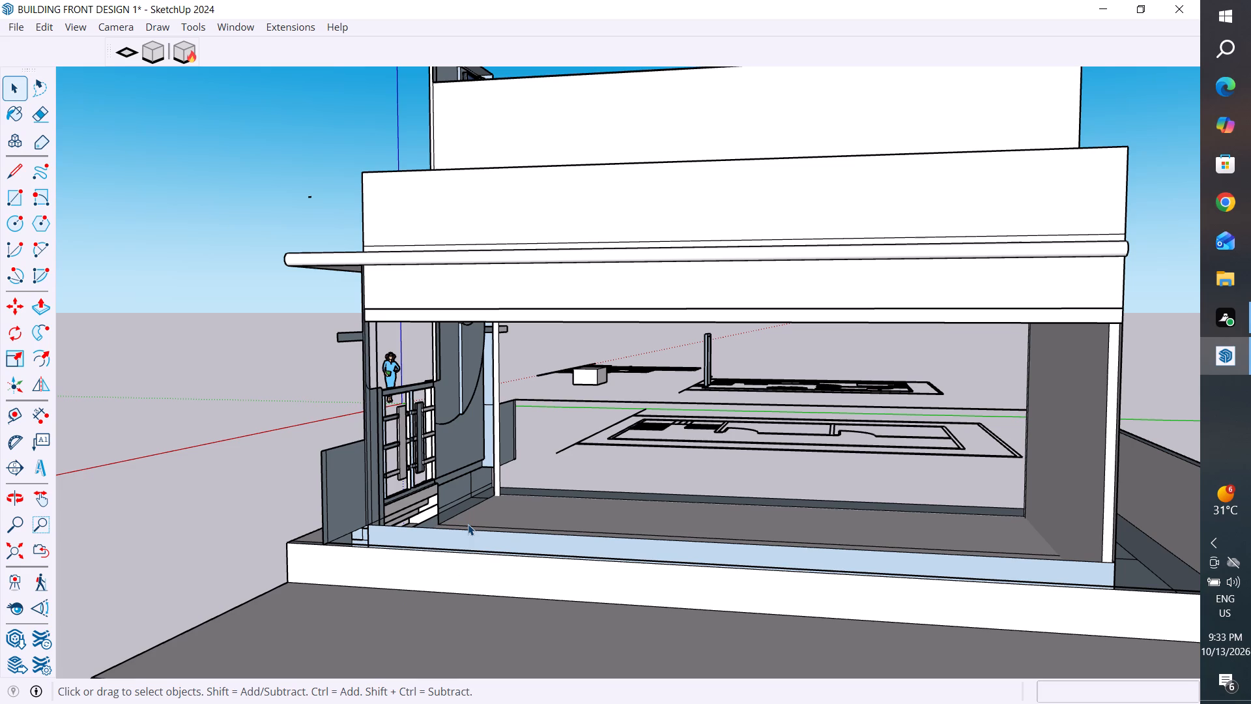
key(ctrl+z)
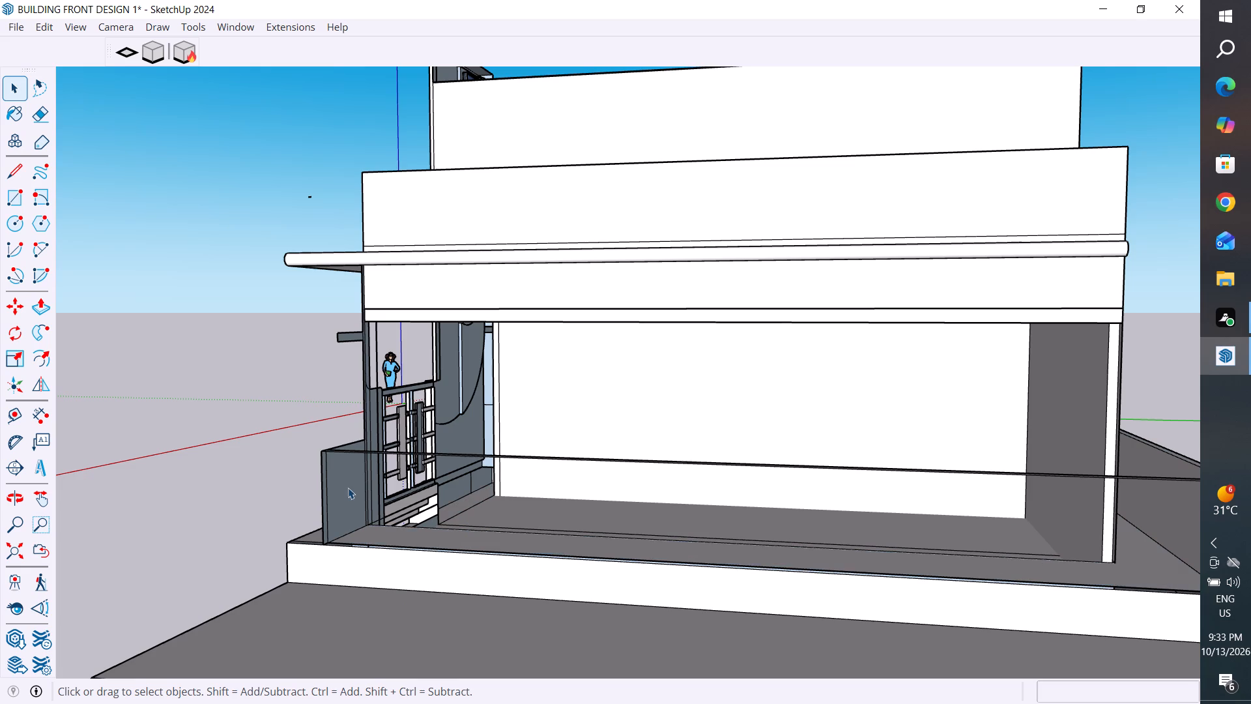
Hide the low wall's short front end face and its remaining top and corner edges.
click(345, 482)
right_click(345, 482)
click(414, 143)
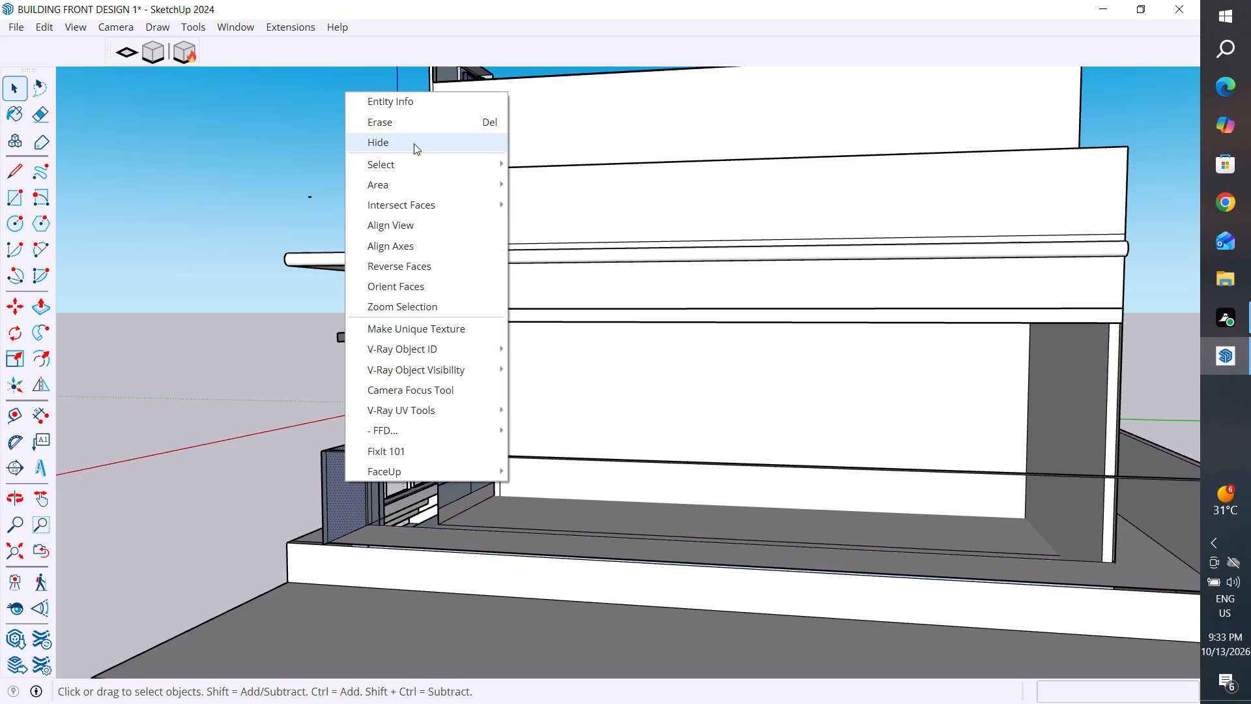
drag(345, 430, 292, 496)
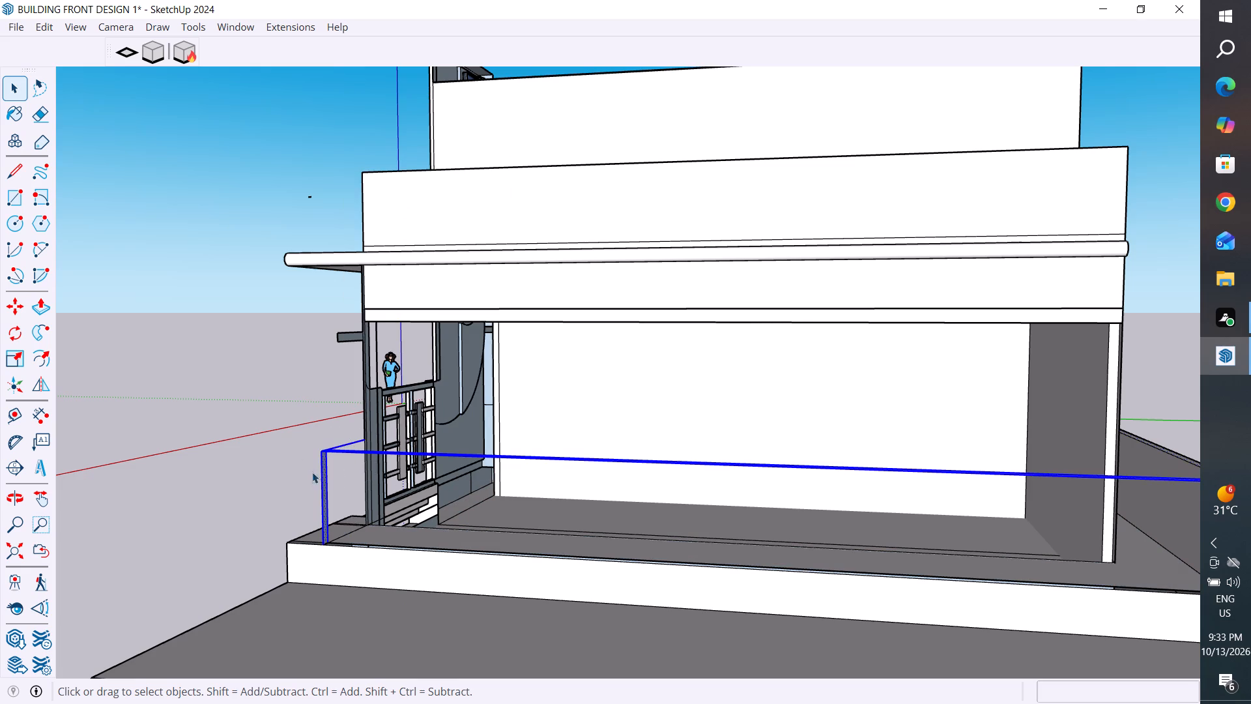
right_click(324, 470)
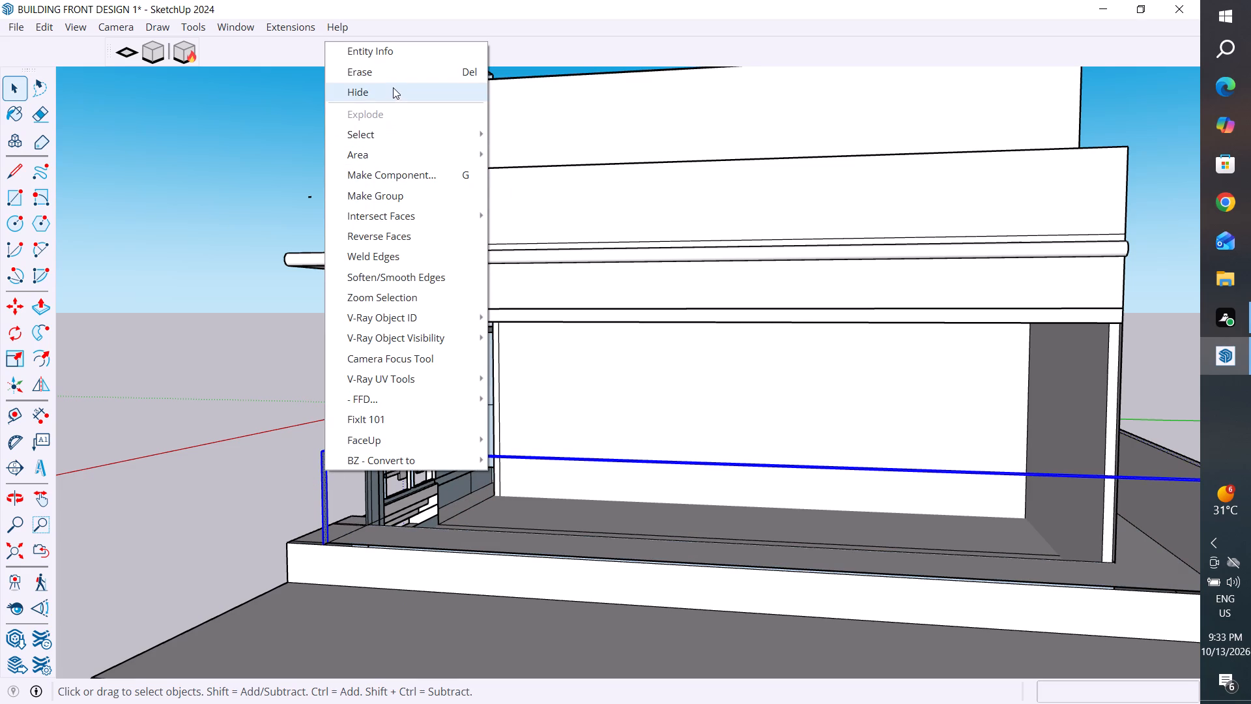
click(393, 87)
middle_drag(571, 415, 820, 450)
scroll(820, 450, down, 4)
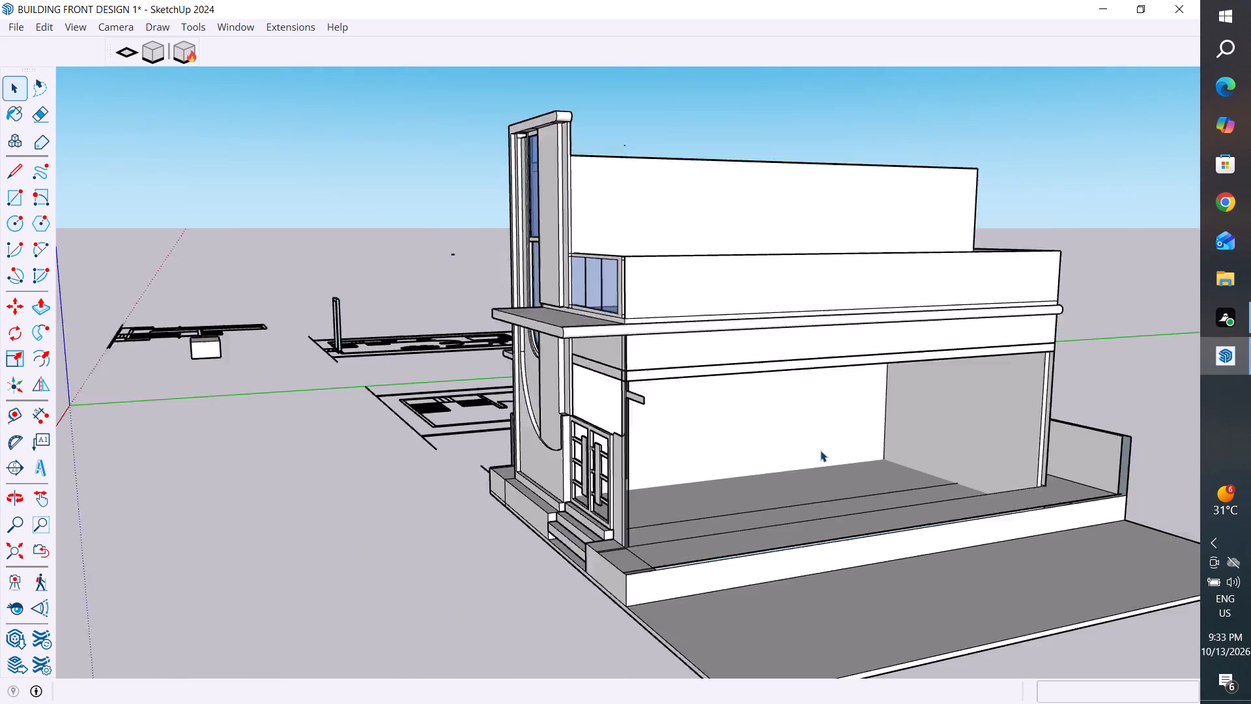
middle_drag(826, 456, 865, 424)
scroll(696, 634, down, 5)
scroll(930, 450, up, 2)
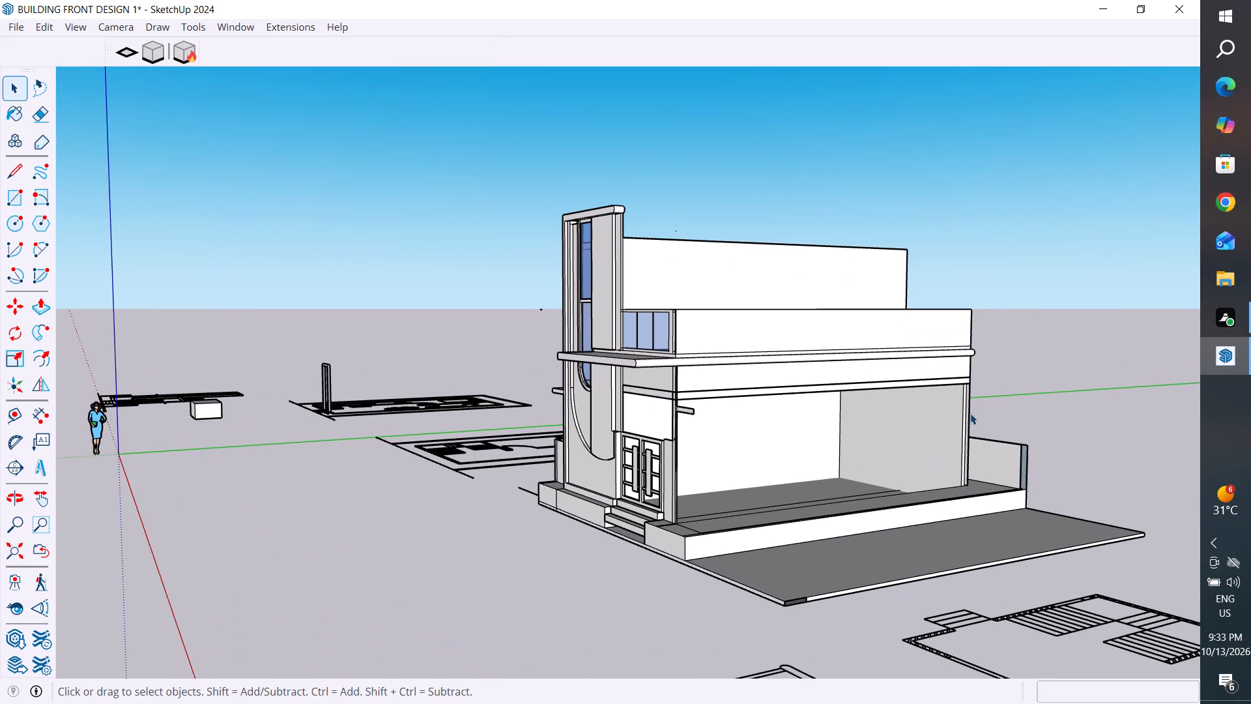
Select and hide the long side's parapet, ledge and beam bands together with the far end wall of the open ground floor.
middle_drag(982, 368, 982, 349)
drag(1003, 311, 927, 400)
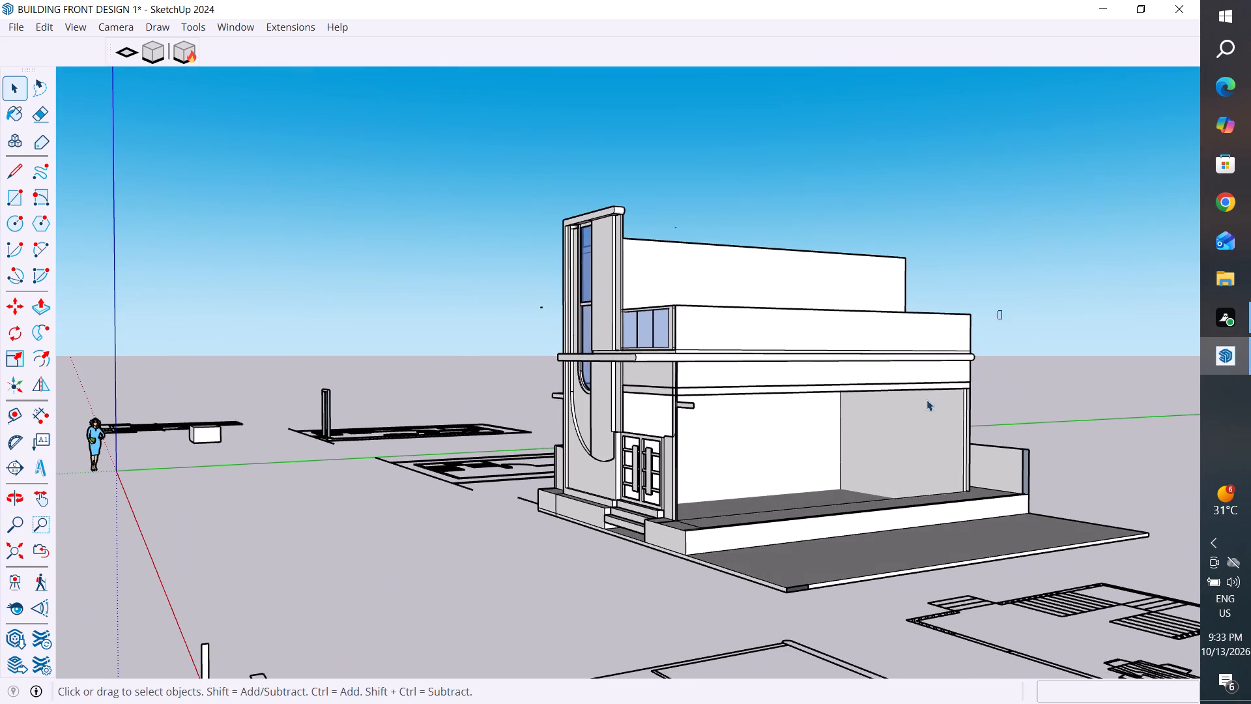
drag(927, 400, 910, 405)
right_click(948, 377)
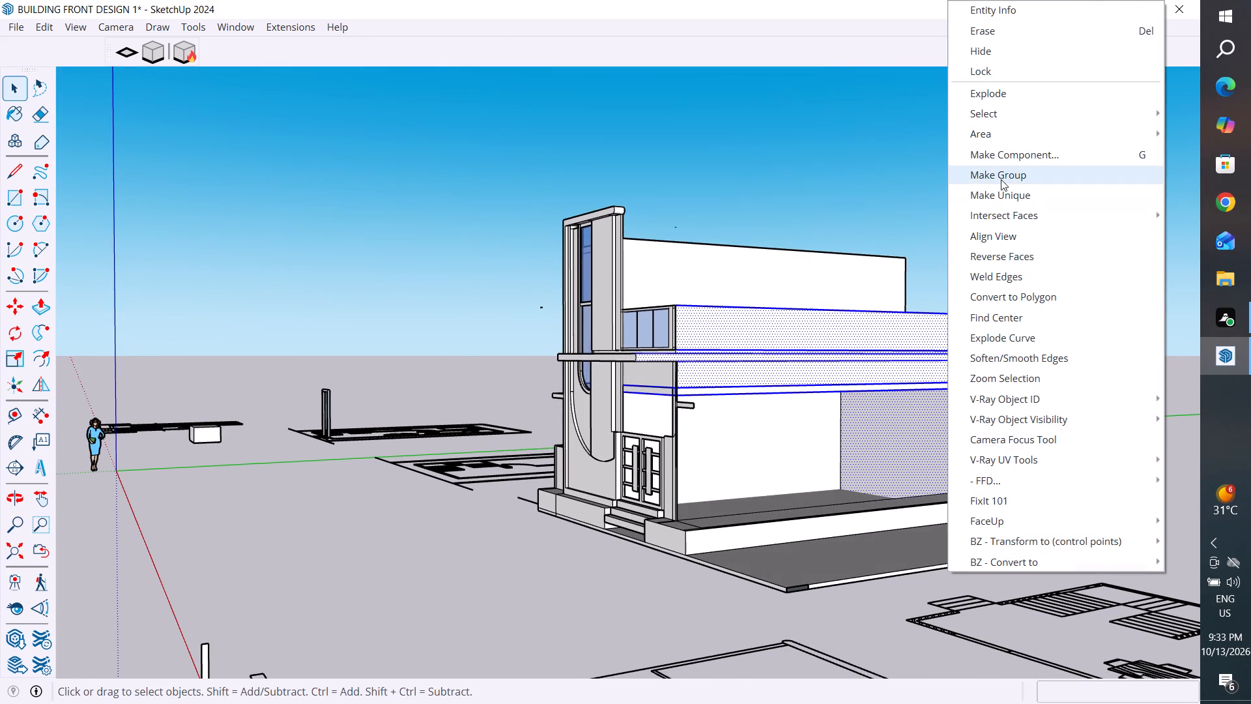
click(1014, 59)
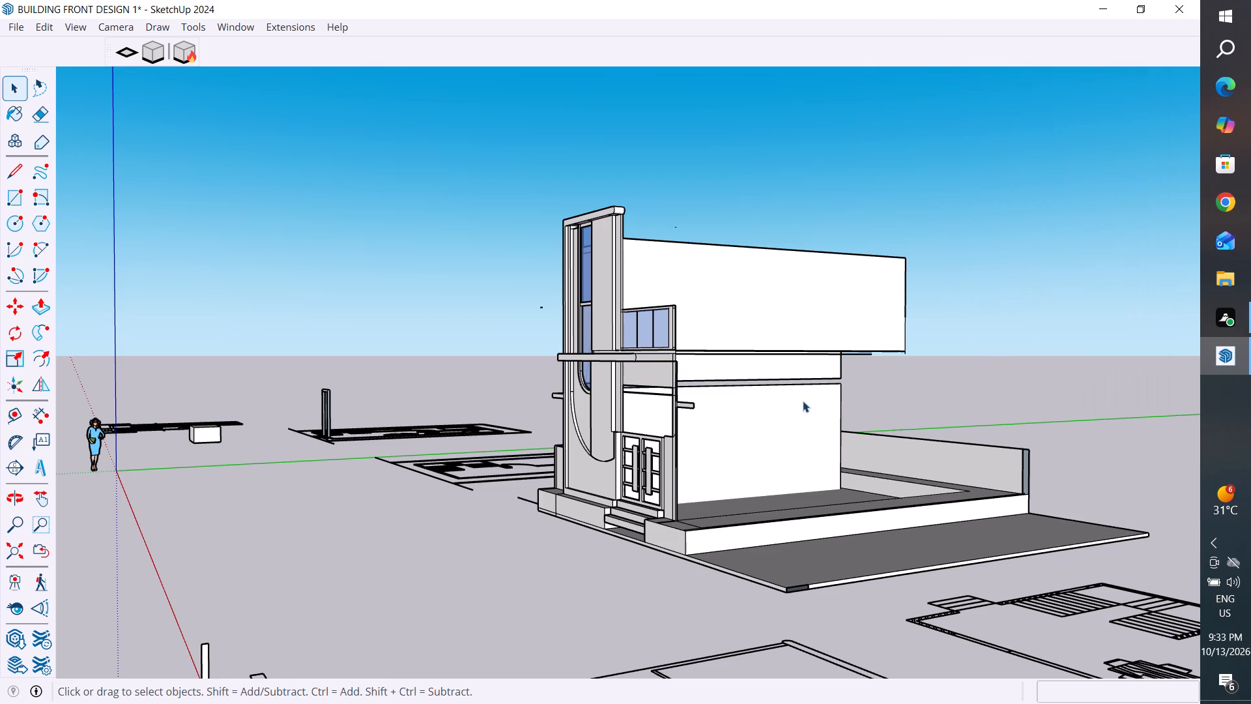
Delete the long dividing line running across the ground floor slab from the entrance wall.
middle_drag(785, 439, 687, 533)
scroll(687, 533, up, 1)
scroll(679, 540, down, 4)
middle_drag(811, 628, 708, 692)
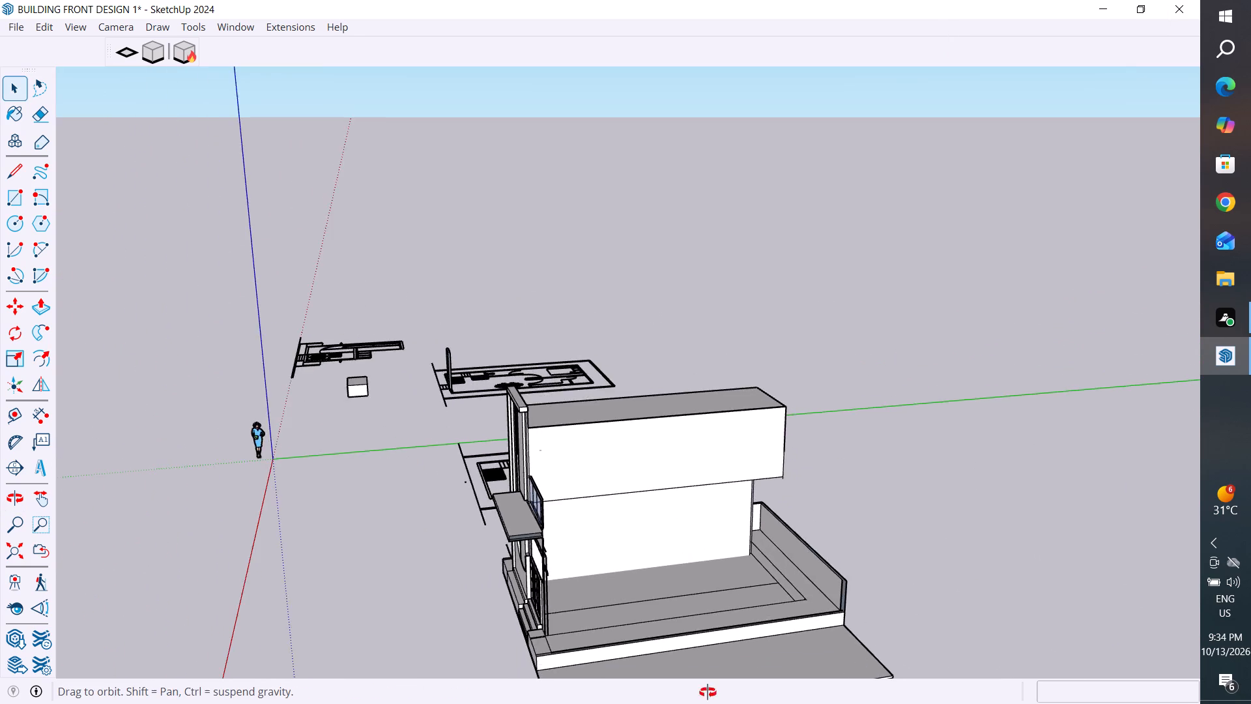
middle_drag(708, 692, 465, 641)
scroll(403, 575, up, 3)
scroll(317, 516, up, 4)
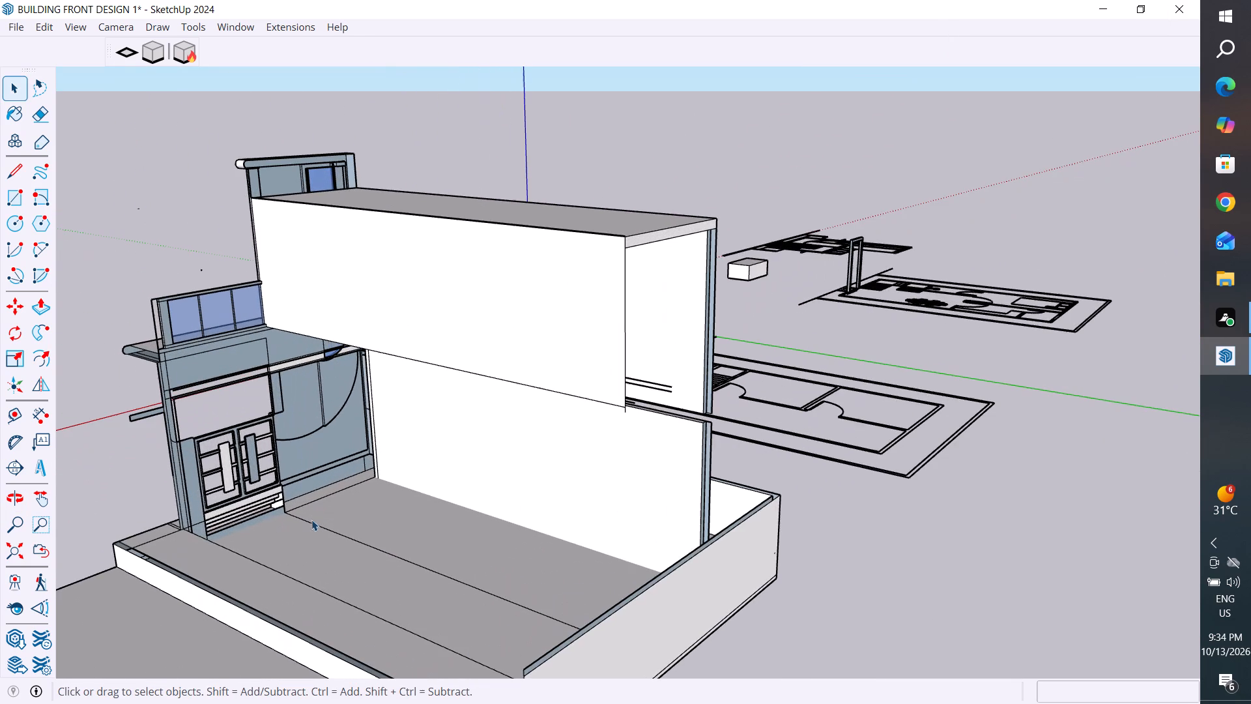
click(313, 526)
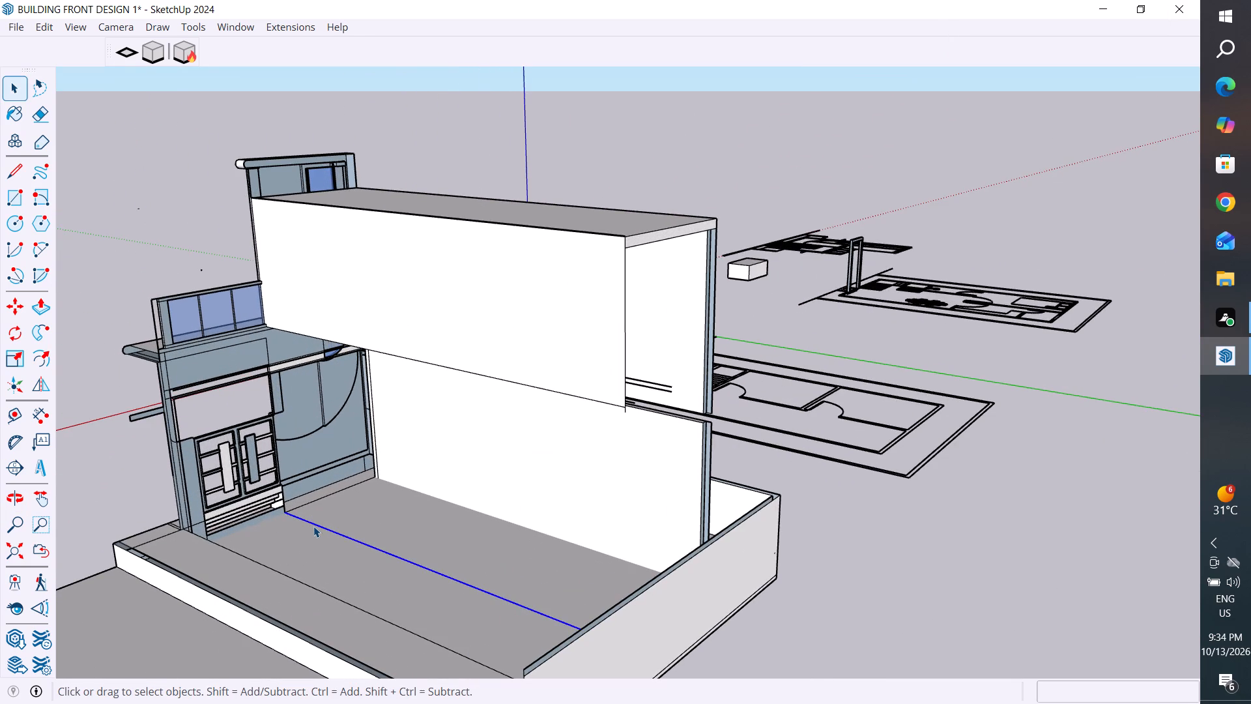
key(Delete)
Locate the standing door frame at the entrance of the ground floor plan and examine its base.
scroll(313, 526, down, 5)
middle_drag(321, 559, 317, 585)
scroll(466, 463, down, 4)
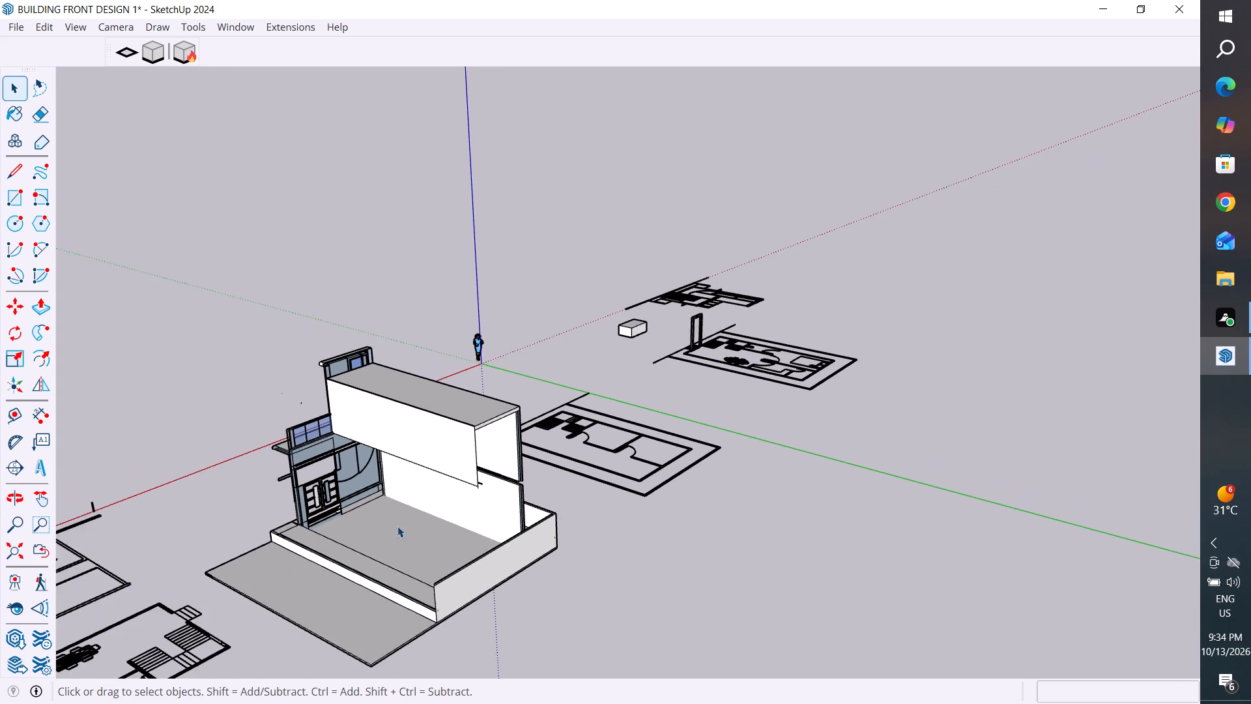
middle_drag(326, 593, 641, 609)
scroll(605, 351, down, 8)
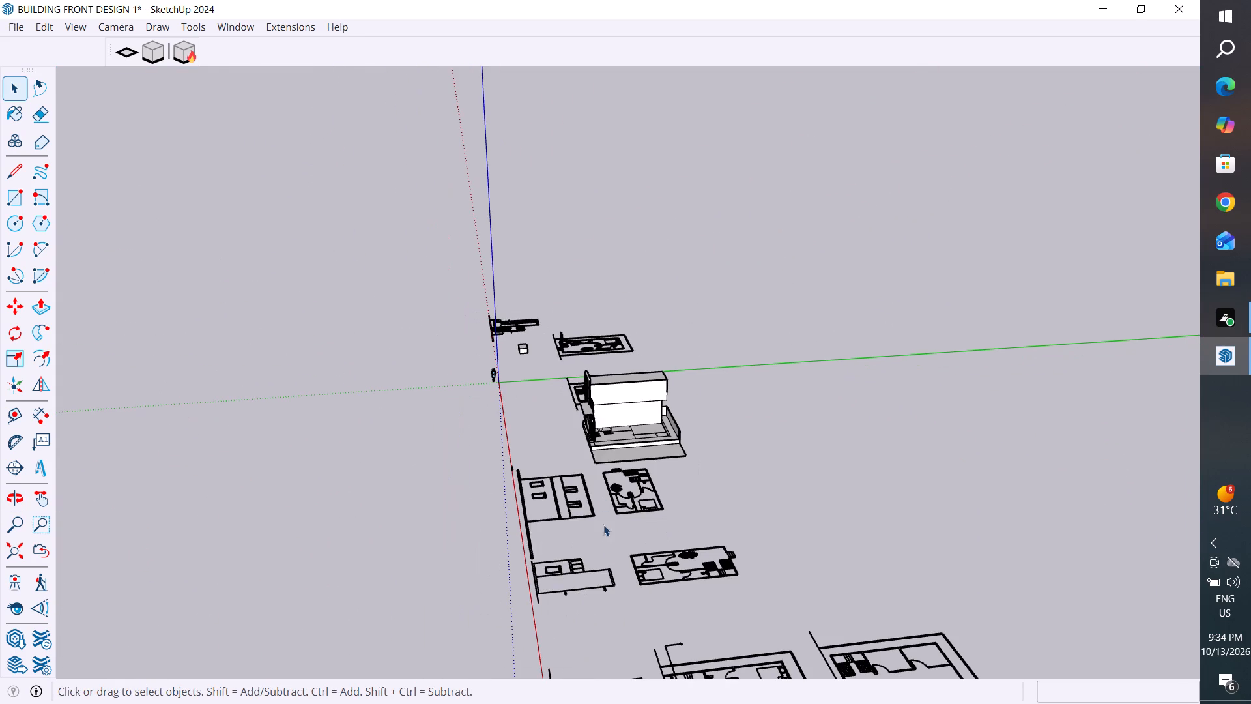
scroll(686, 476, down, 5)
middle_drag(689, 489, 807, 609)
scroll(424, 297, up, 2)
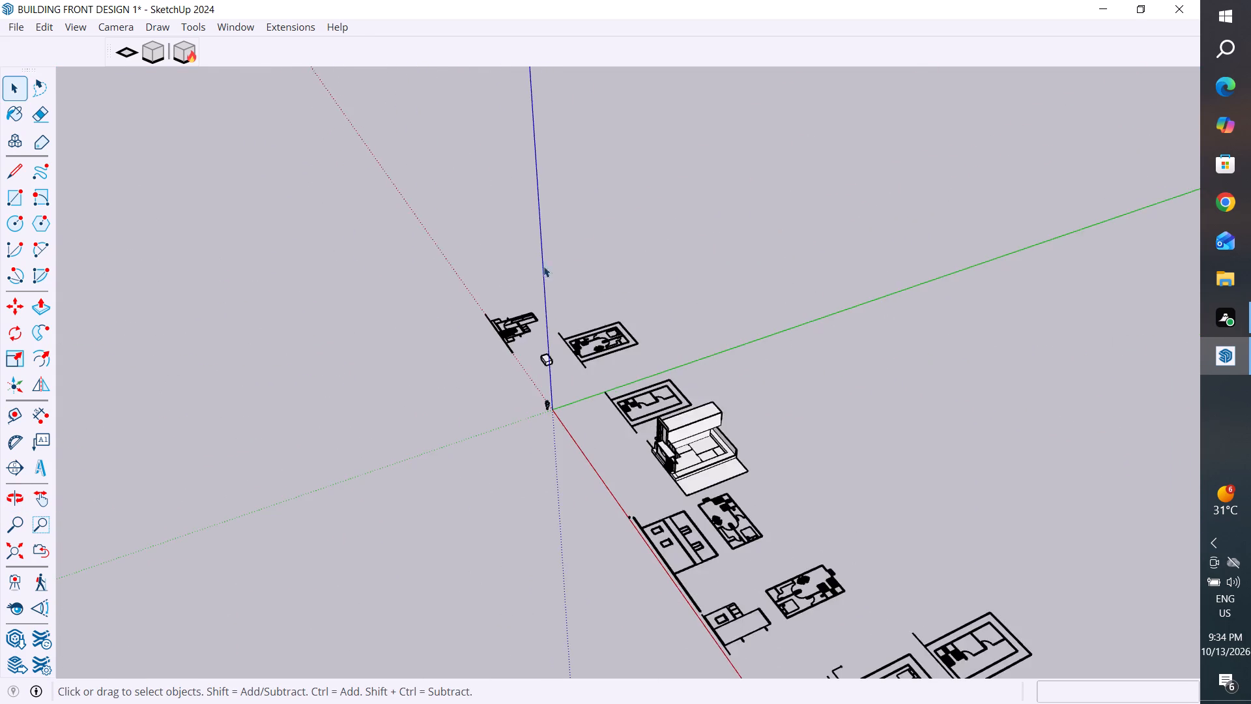
scroll(585, 280, up, 3)
scroll(576, 402, up, 16)
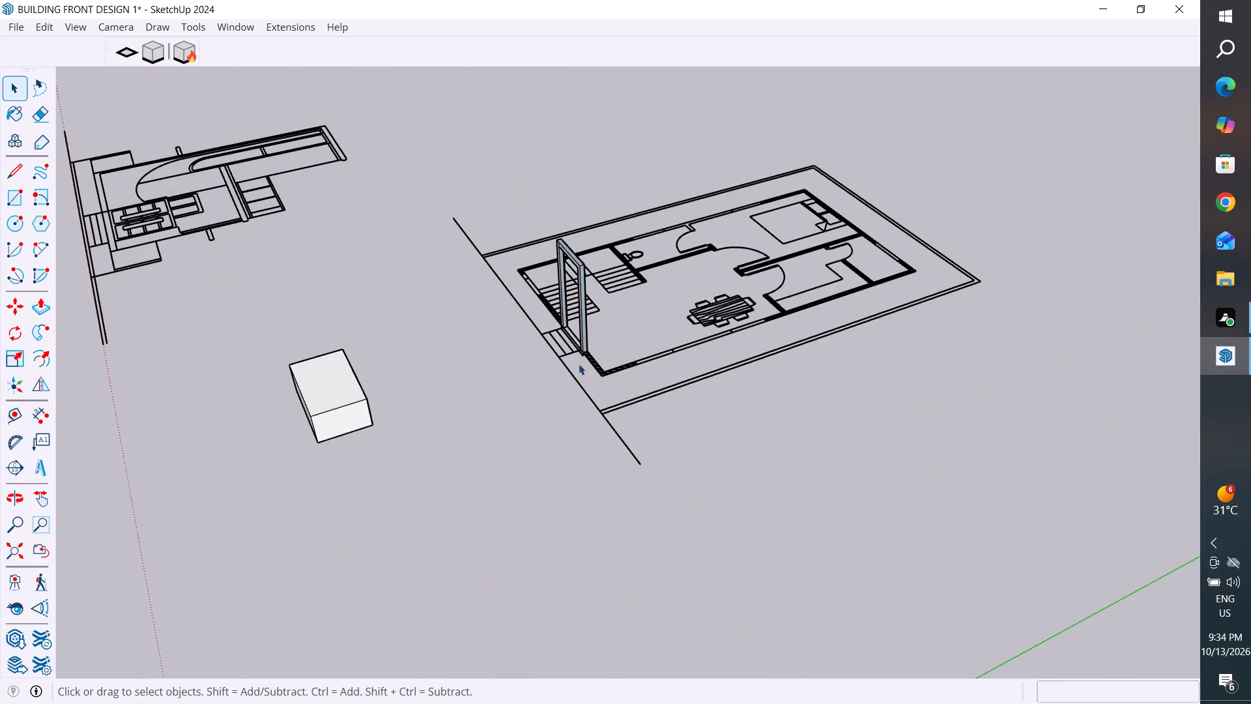
middle_drag(570, 342, 936, 289)
scroll(703, 257, up, 4)
scroll(670, 390, up, 3)
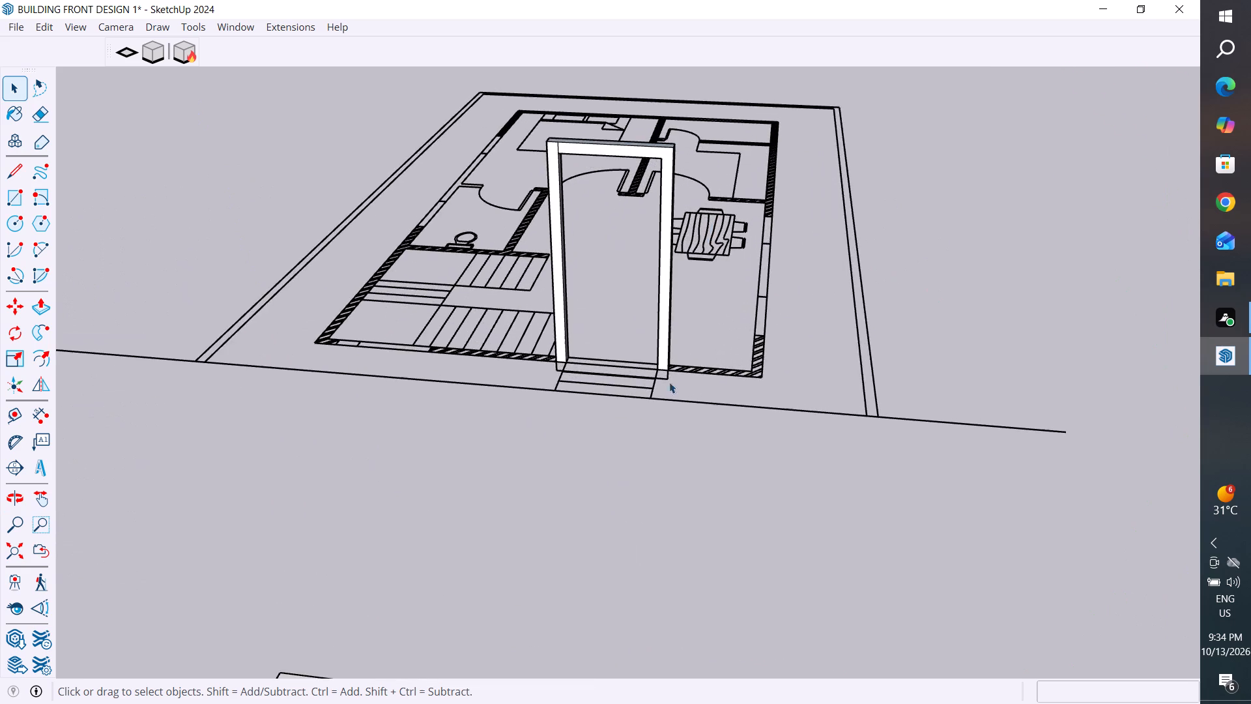
scroll(665, 366, up, 3)
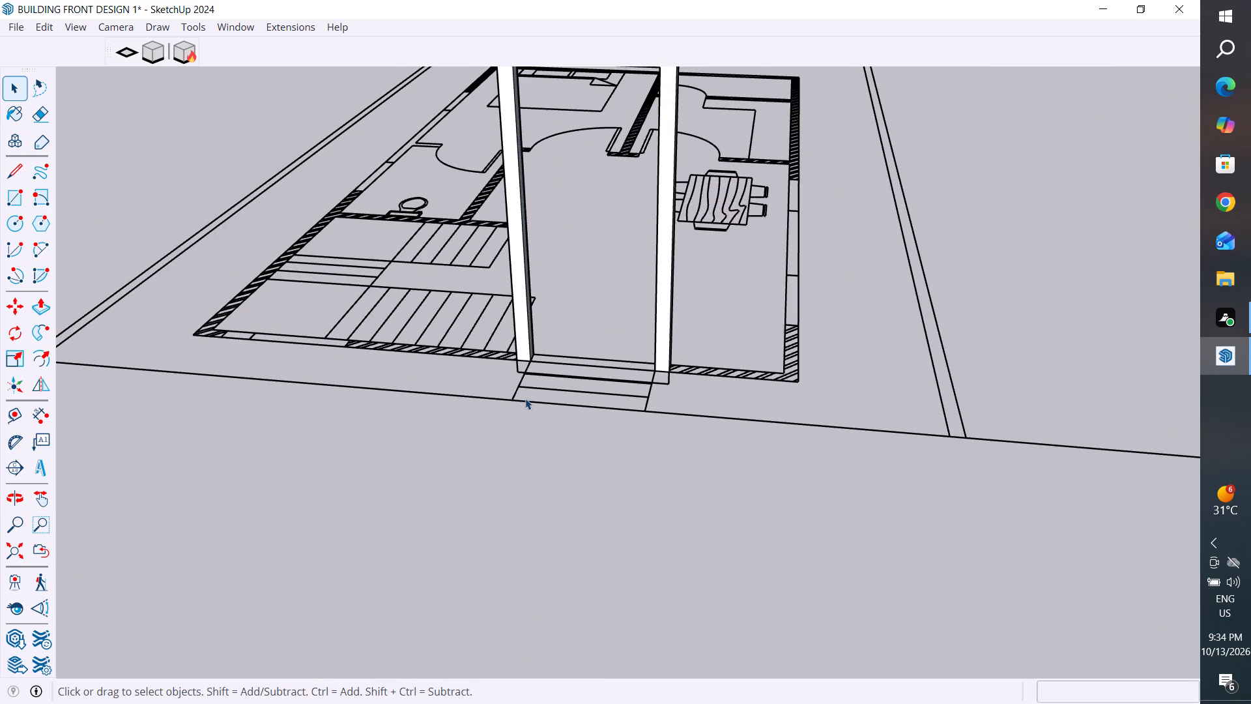
scroll(526, 400, down, 4)
middle_click(626, 471)
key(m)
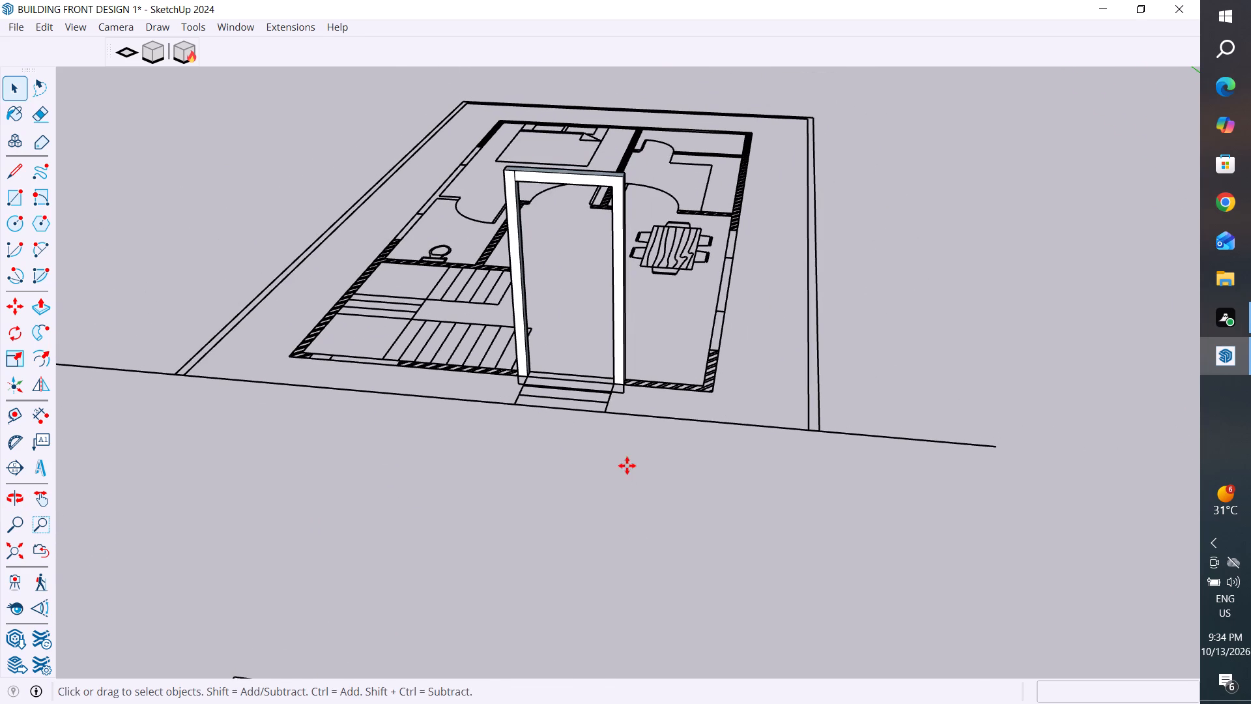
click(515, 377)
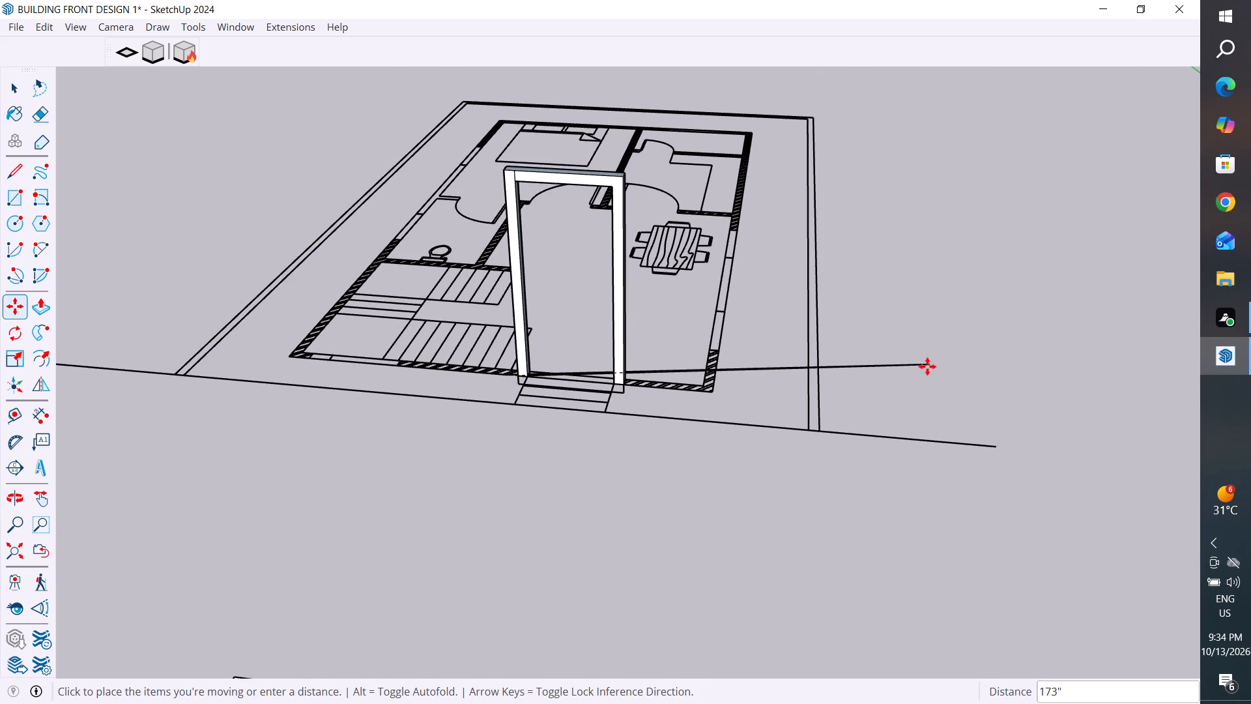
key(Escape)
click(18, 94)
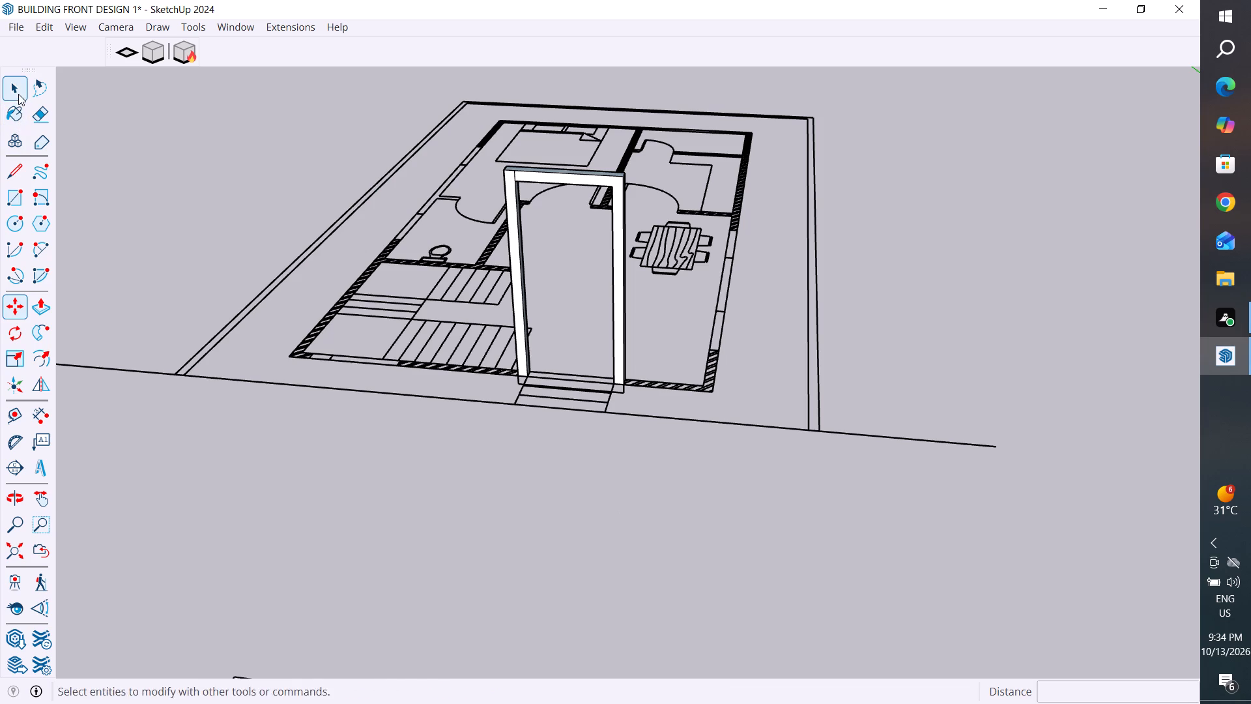
Copy the standing door frame about 207" along the red axis, clear of the floor plan.
middle_drag(588, 305, 663, 198)
scroll(557, 366, down, 6)
drag(678, 118, 550, 168)
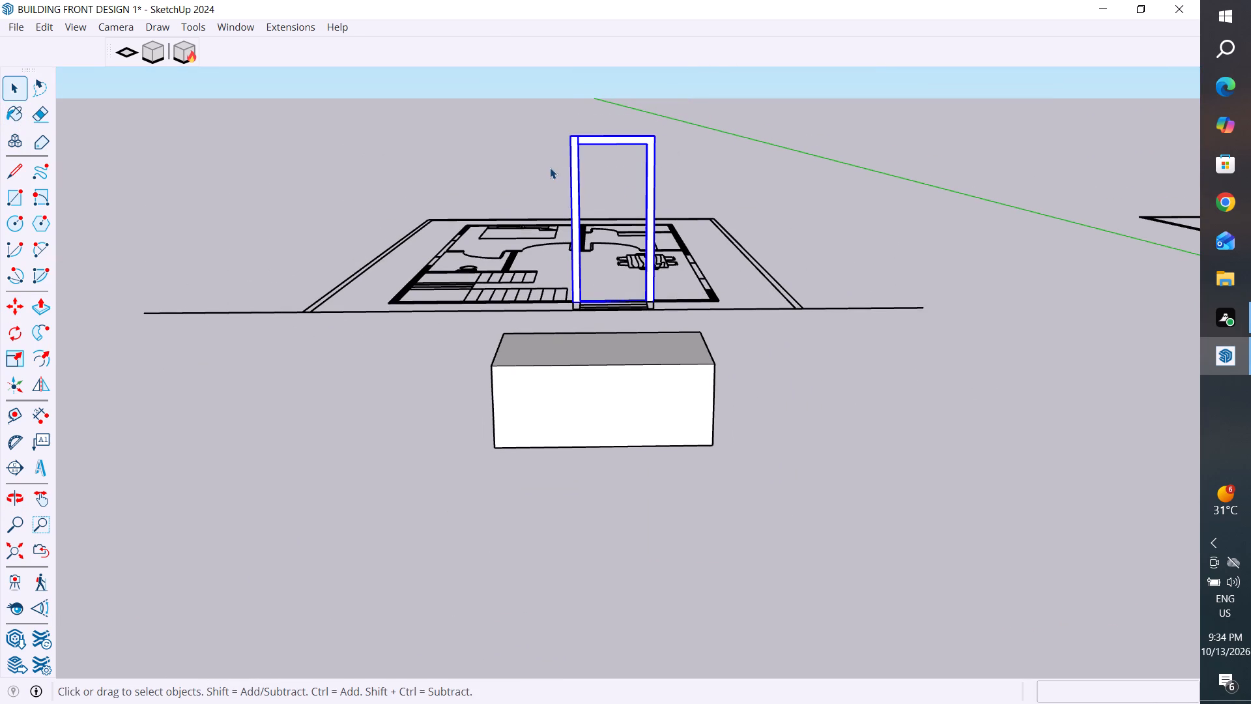
key(m)
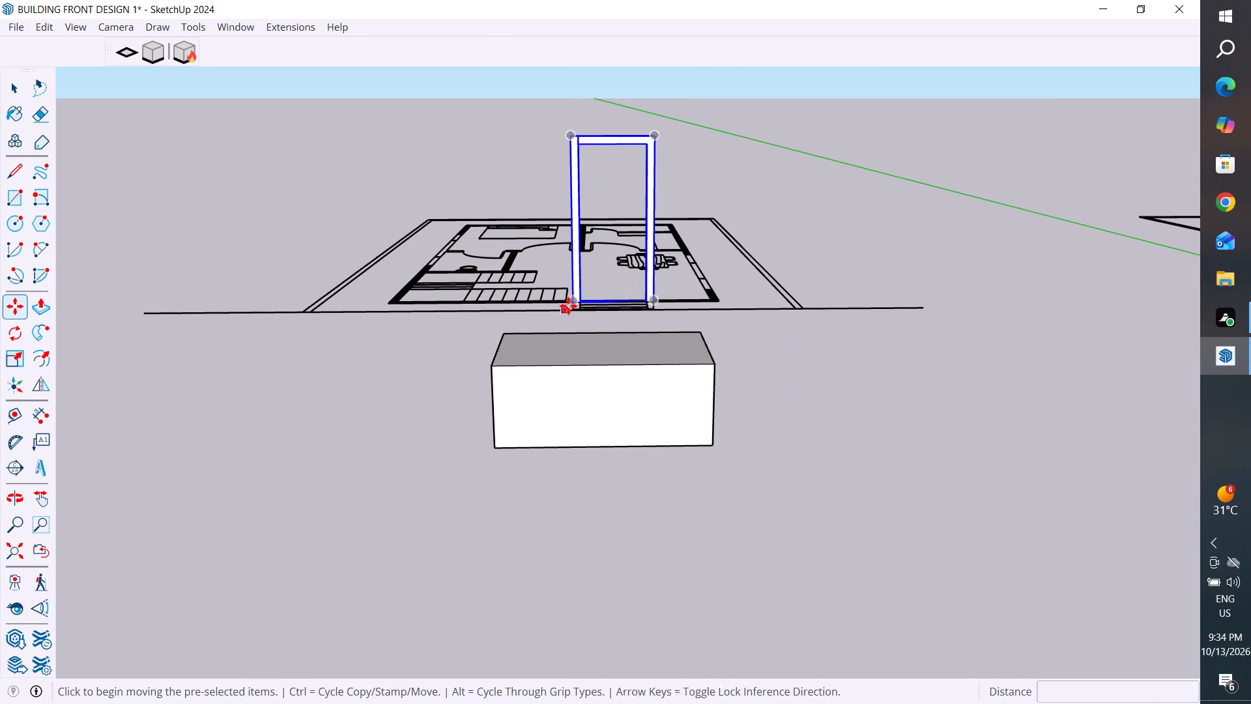
click(568, 306)
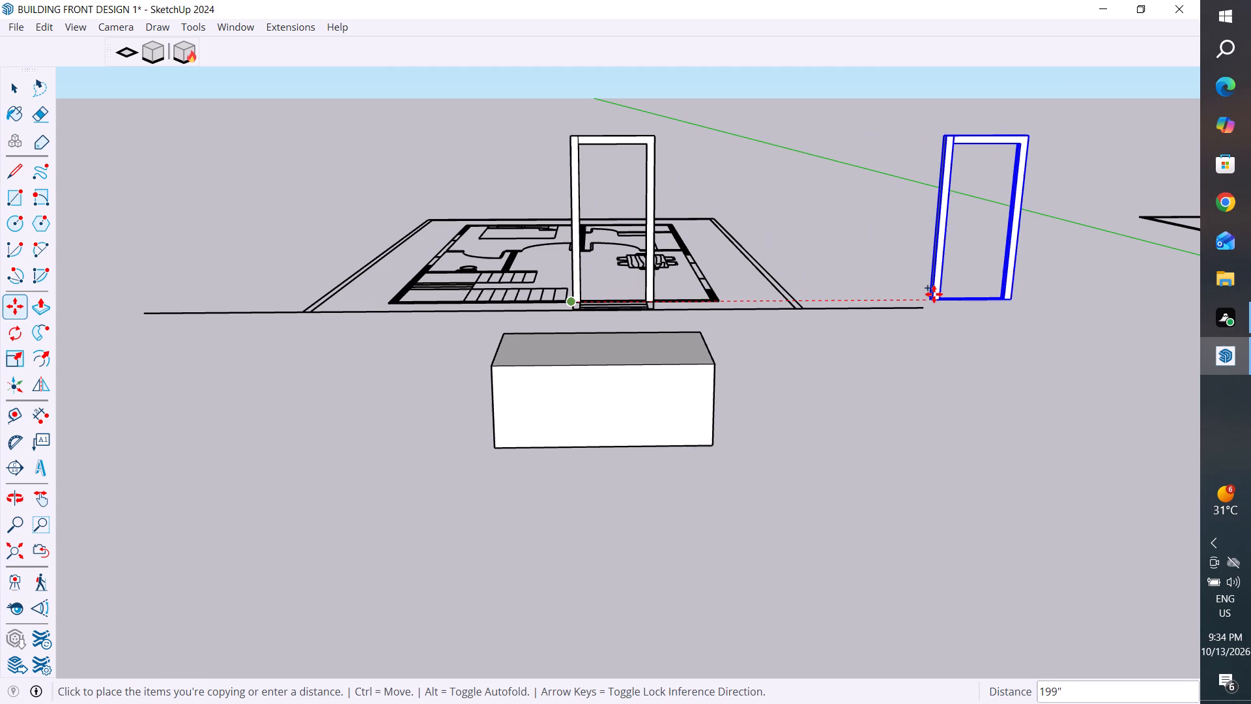
click(947, 296)
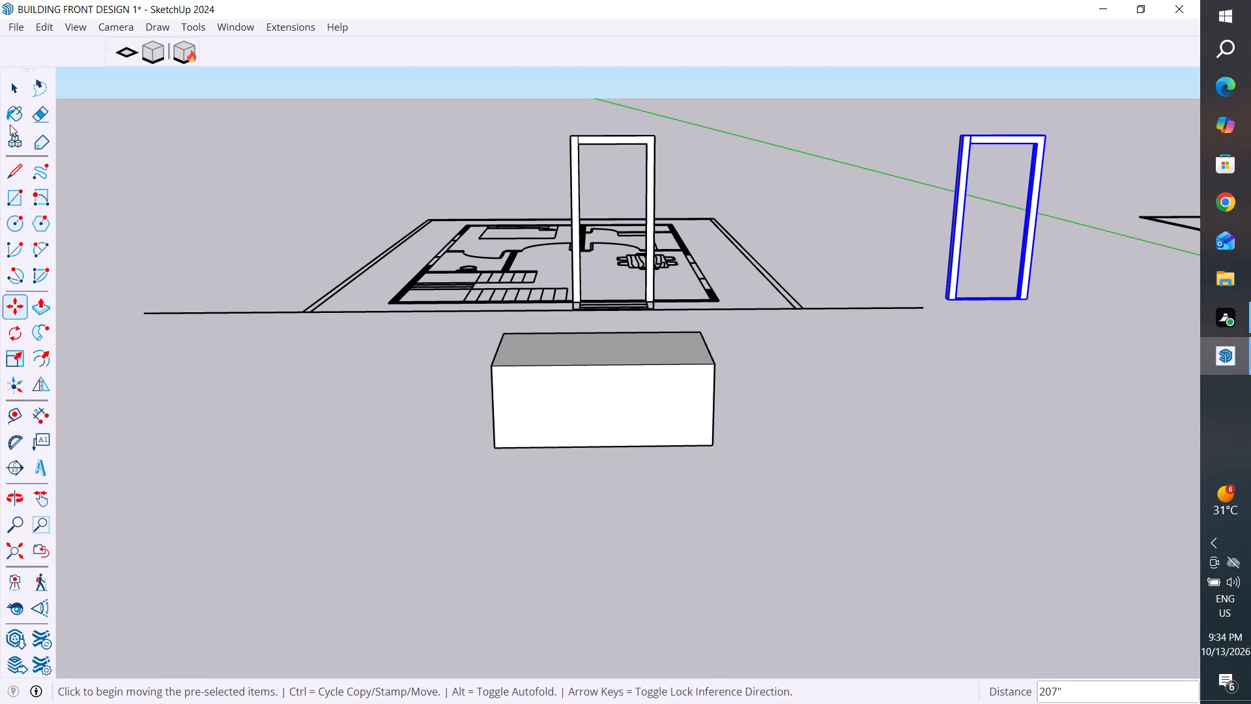
Delete the original door frame standing at the floor plan's entrance.
click(16, 93)
drag(706, 113, 556, 194)
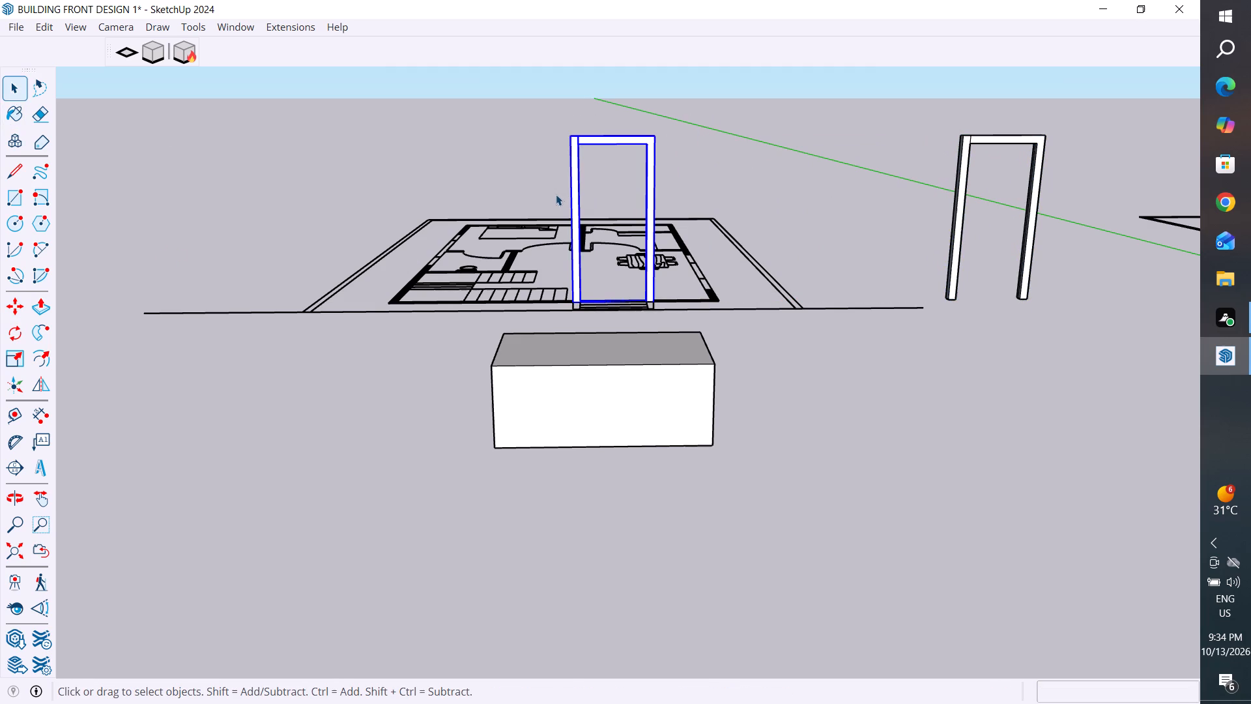
key(Delete)
Delete the leftover face pieces of the entrance jamb nearest the stairs on the floor plan.
scroll(554, 198, down, 3)
middle_drag(625, 354, 582, 567)
scroll(579, 408, up, 17)
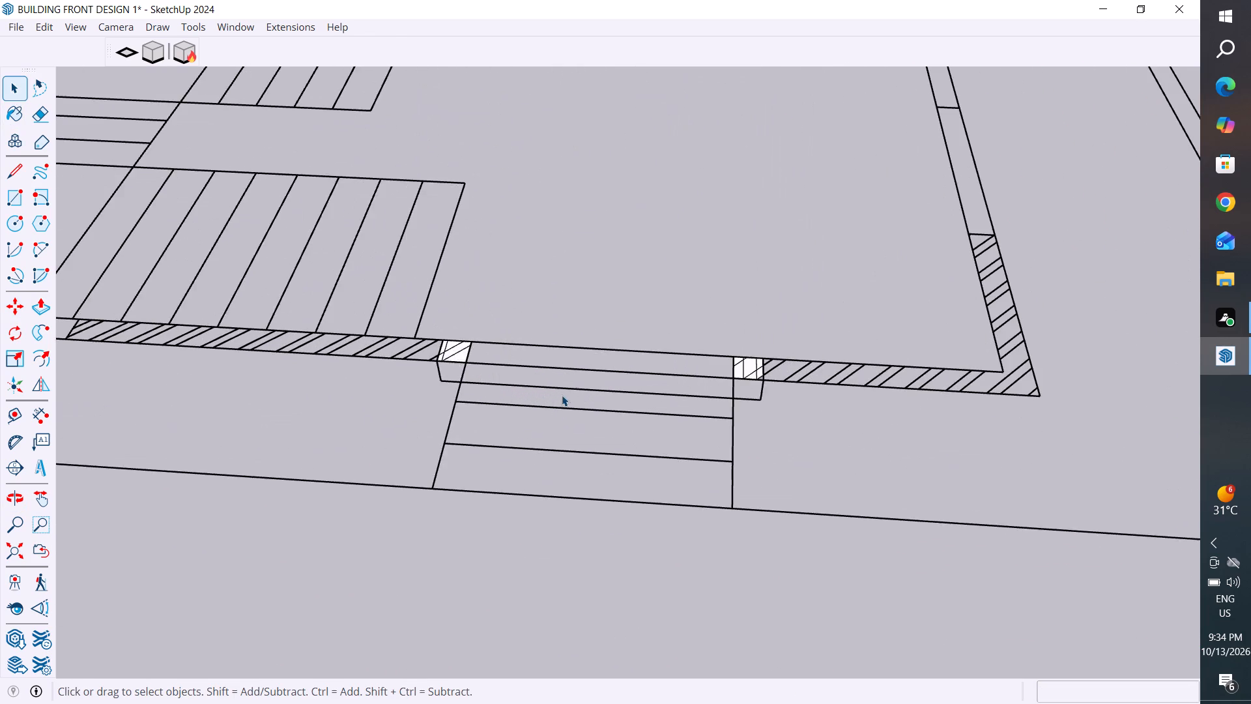
middle_drag(562, 395, 563, 488)
scroll(463, 352, up, 7)
click(460, 379)
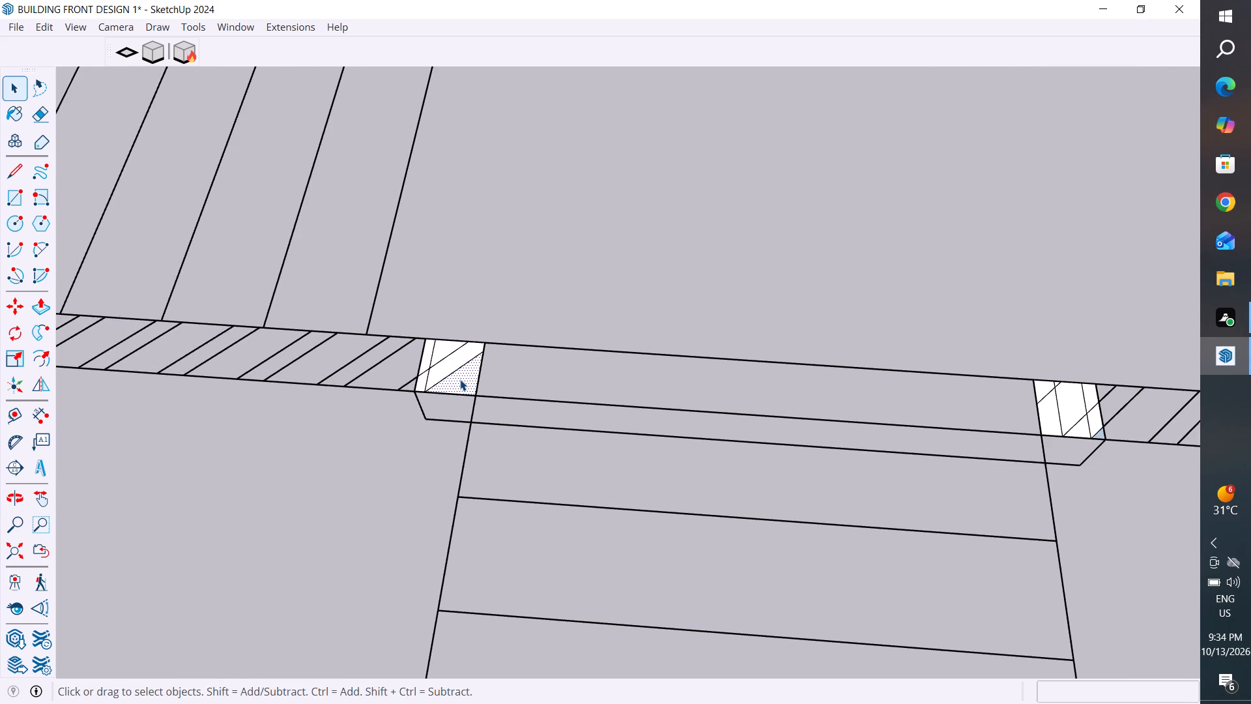
key(Delete)
click(454, 362)
key(Delete)
click(444, 344)
key(Delete)
click(428, 351)
key(Delete)
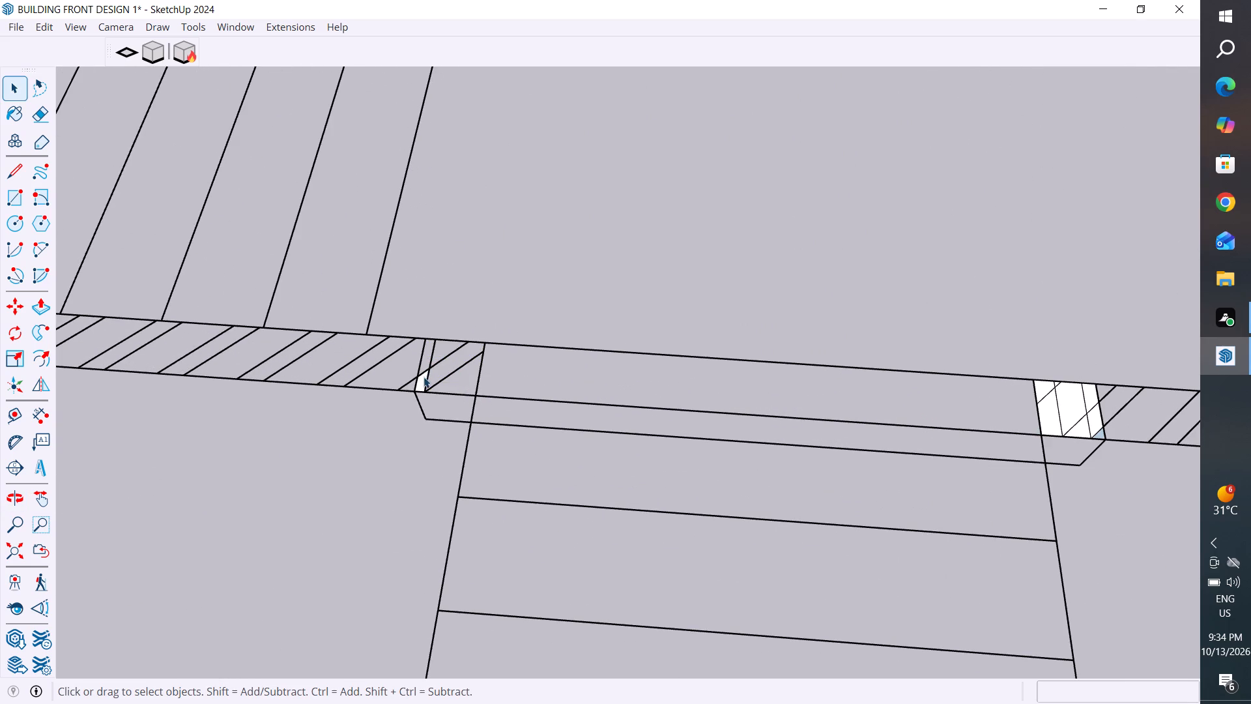
click(424, 382)
key(Delete)
Delete the leftover face pieces of the opposite entrance jamb, farthest from the stairs, including the tiny sliver at its edge.
click(1095, 424)
key(Delete)
scroll(1101, 432, up, 10)
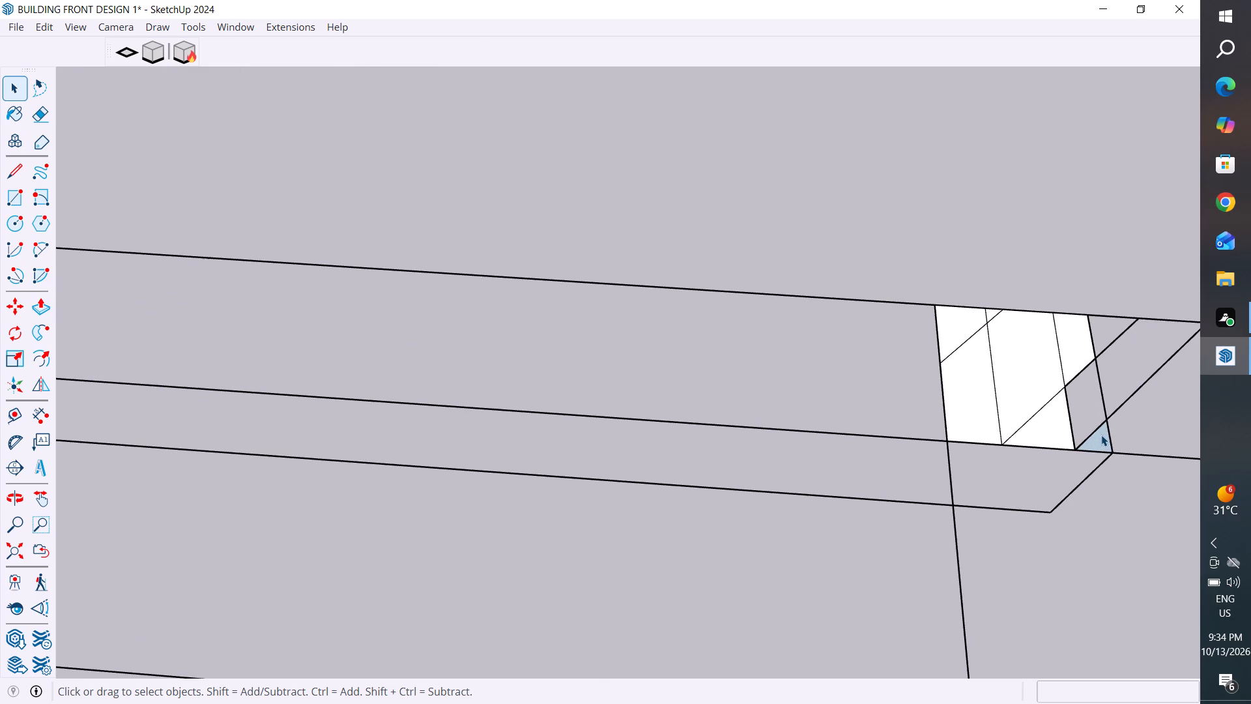
click(1101, 435)
key(Delete)
click(1072, 342)
key(Delete)
click(1018, 359)
key(Delete)
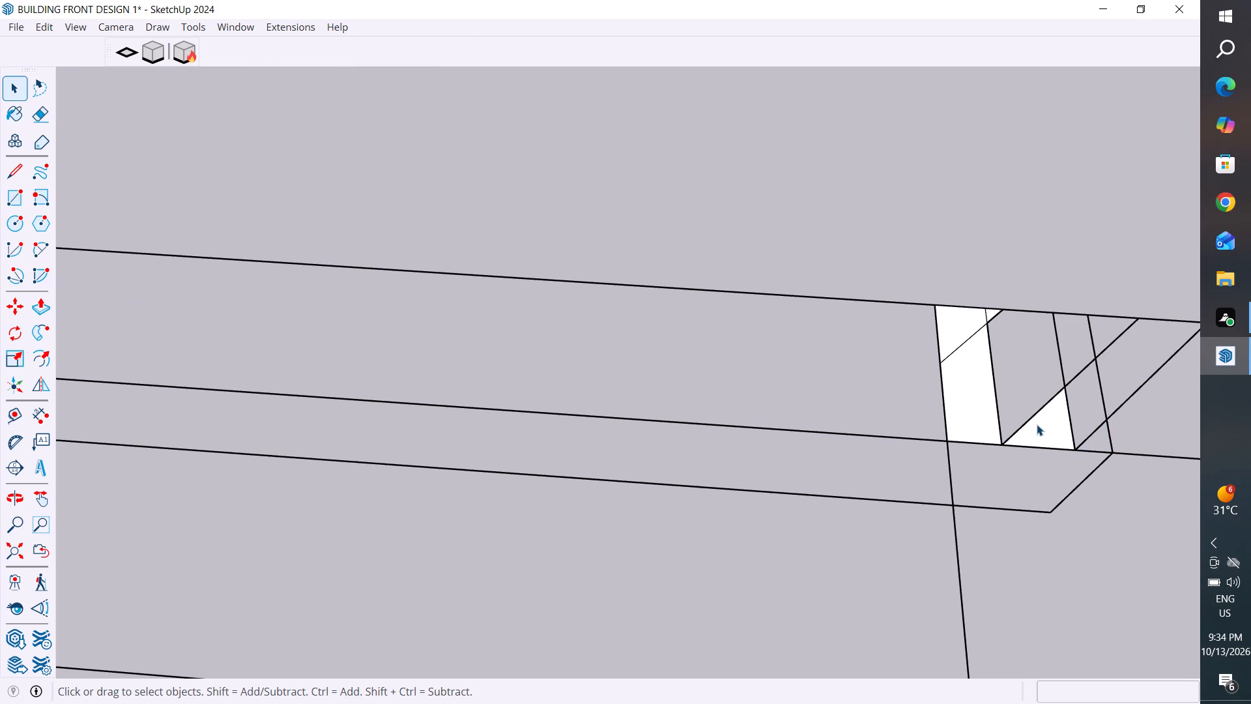
click(1037, 424)
key(Delete)
click(968, 417)
key(Delete)
click(954, 325)
key(Delete)
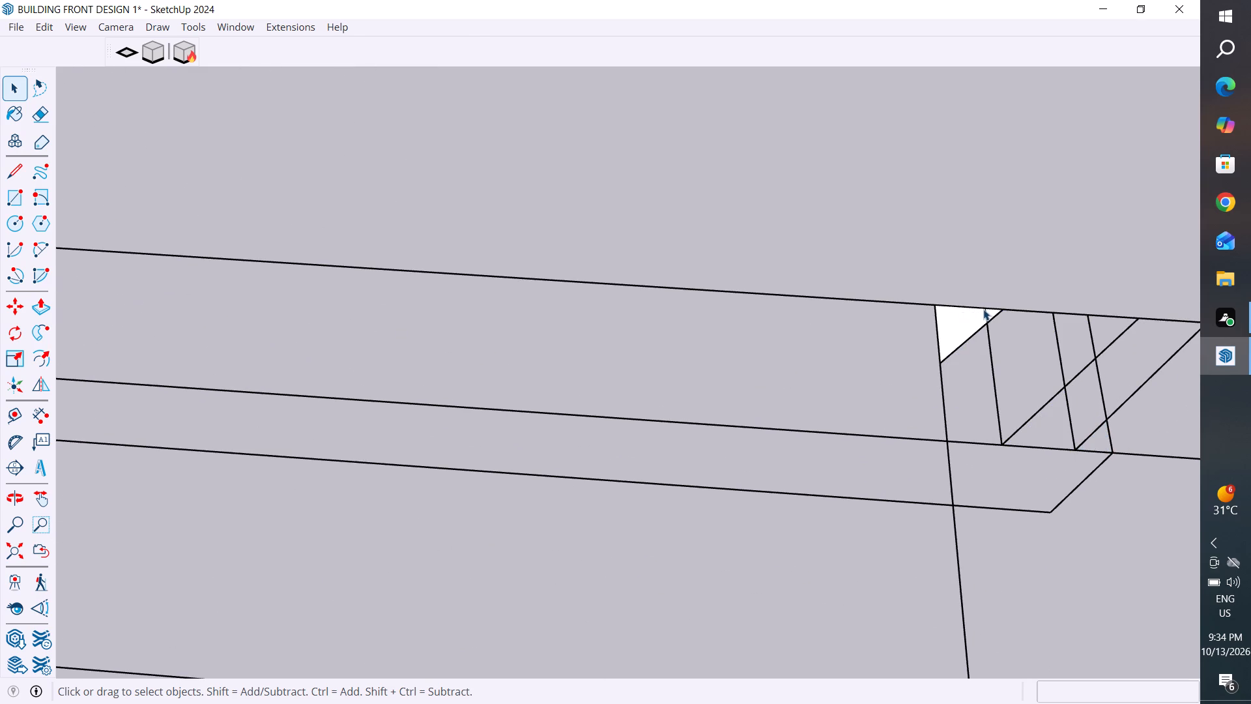
scroll(985, 312, up, 9)
click(998, 317)
key(Delete)
Draw a rectangle about 101" by 4" from the hatched wall's end above the stairs across to the opposite side wall.
scroll(849, 501, down, 20)
scroll(849, 501, down, 14)
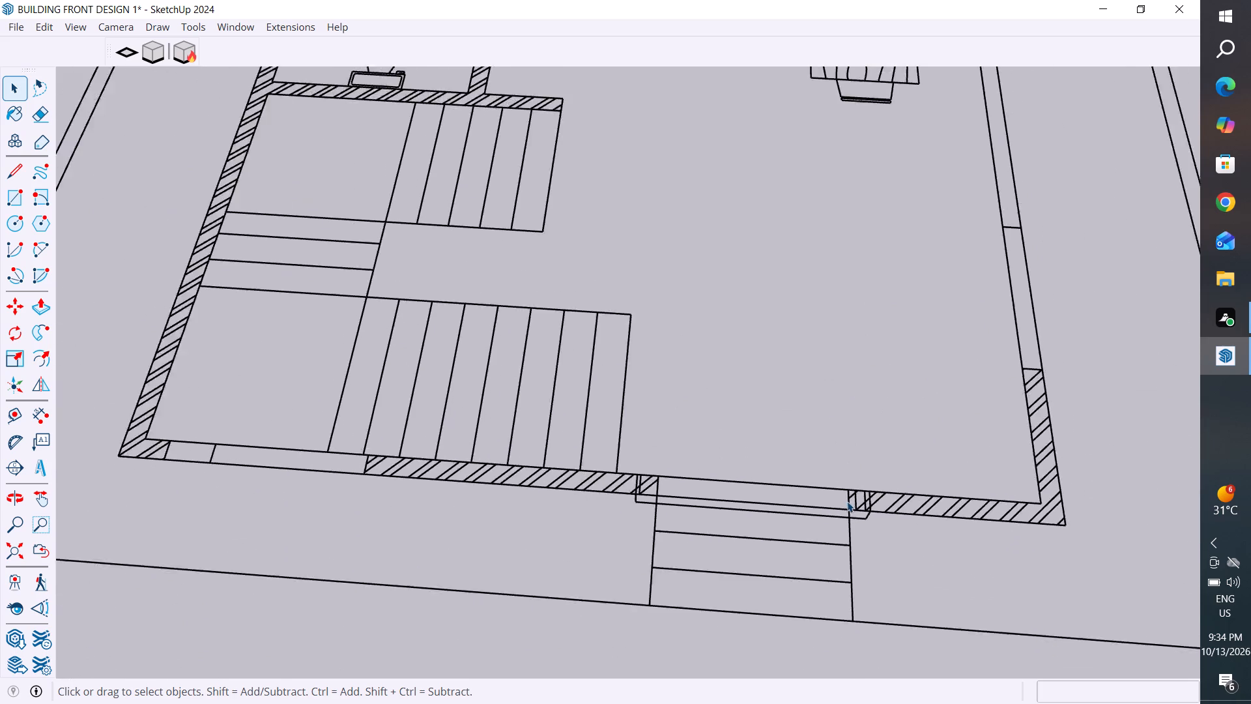
scroll(847, 501, down, 3)
middle_drag(956, 547, 964, 585)
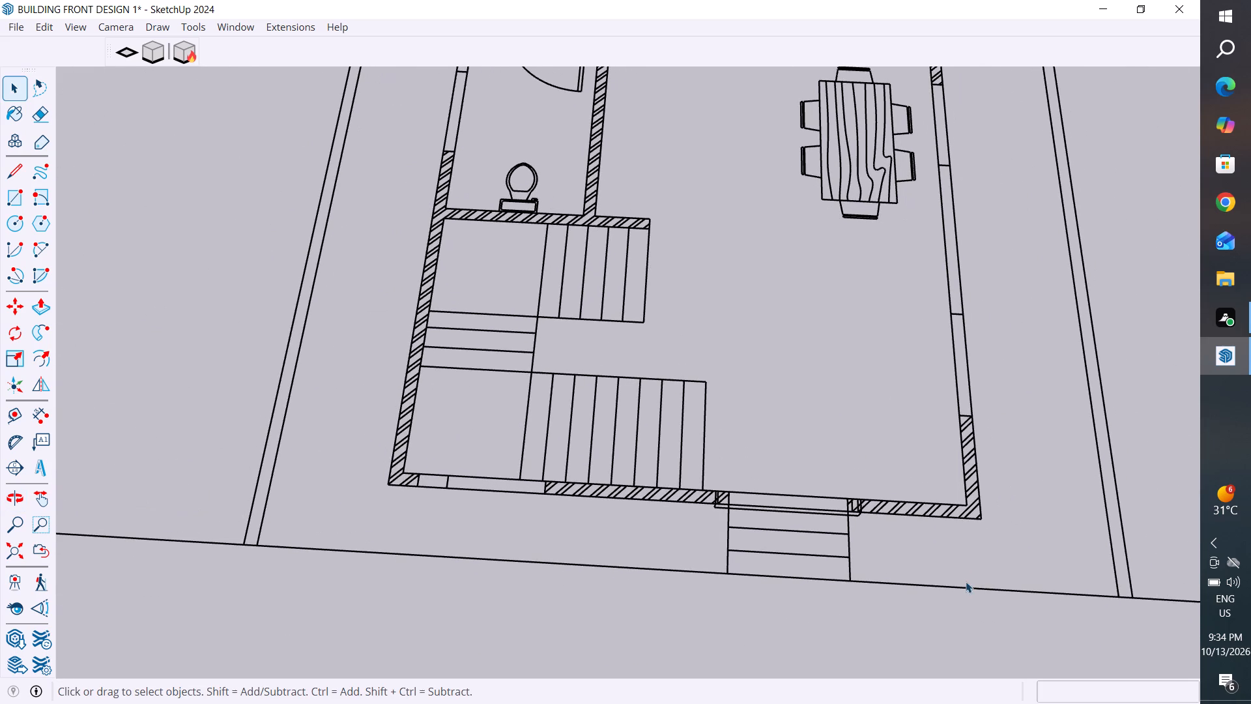
scroll(966, 578, up, 1)
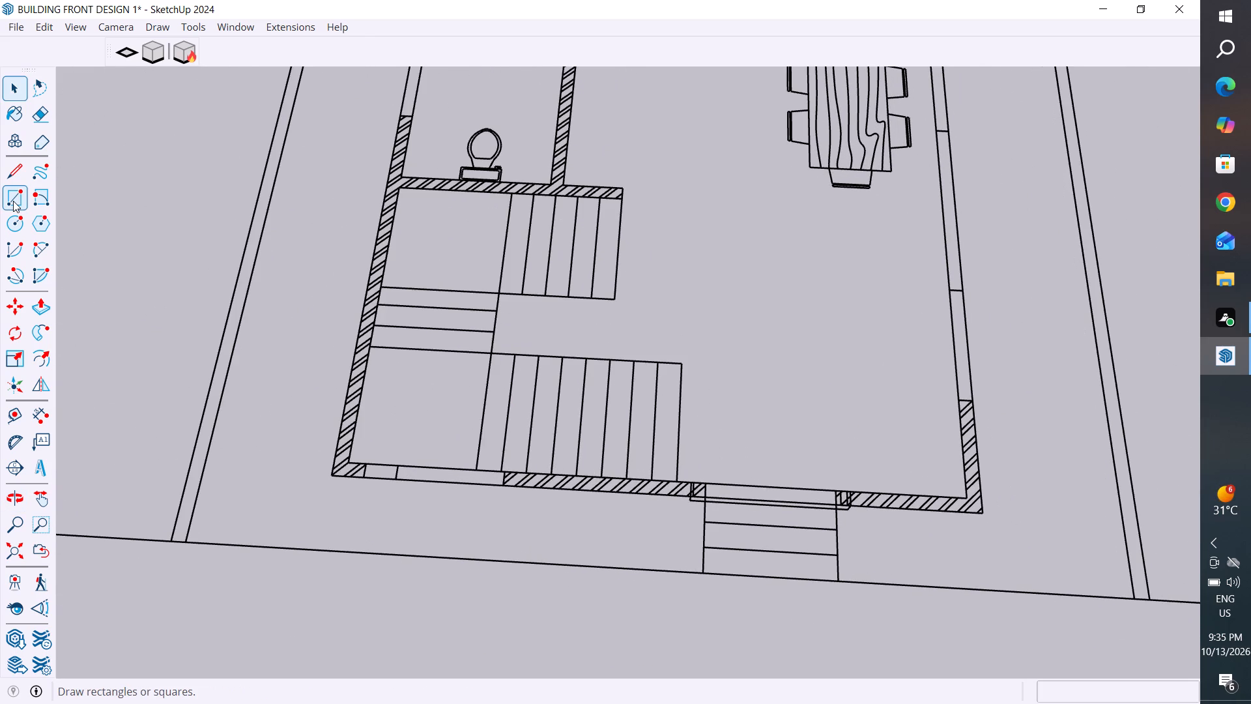
scroll(766, 561, down, 2)
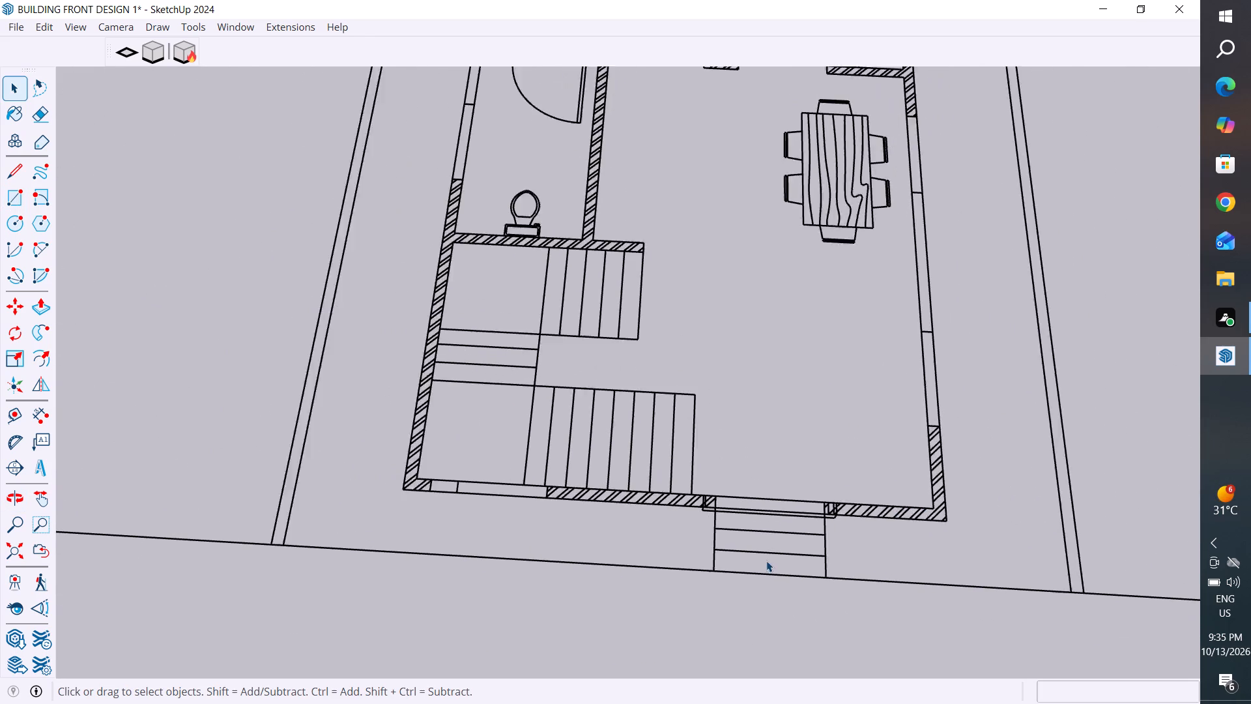
scroll(766, 561, down, 2)
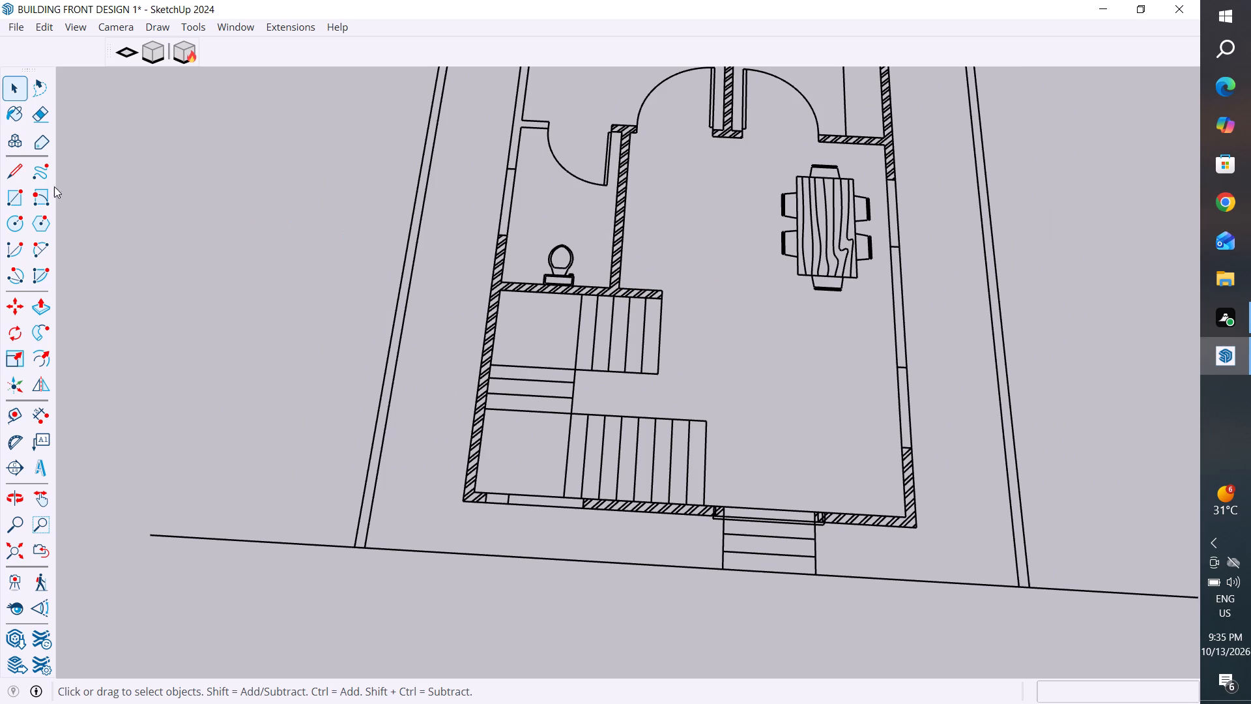
click(3, 198)
scroll(682, 318, up, 3)
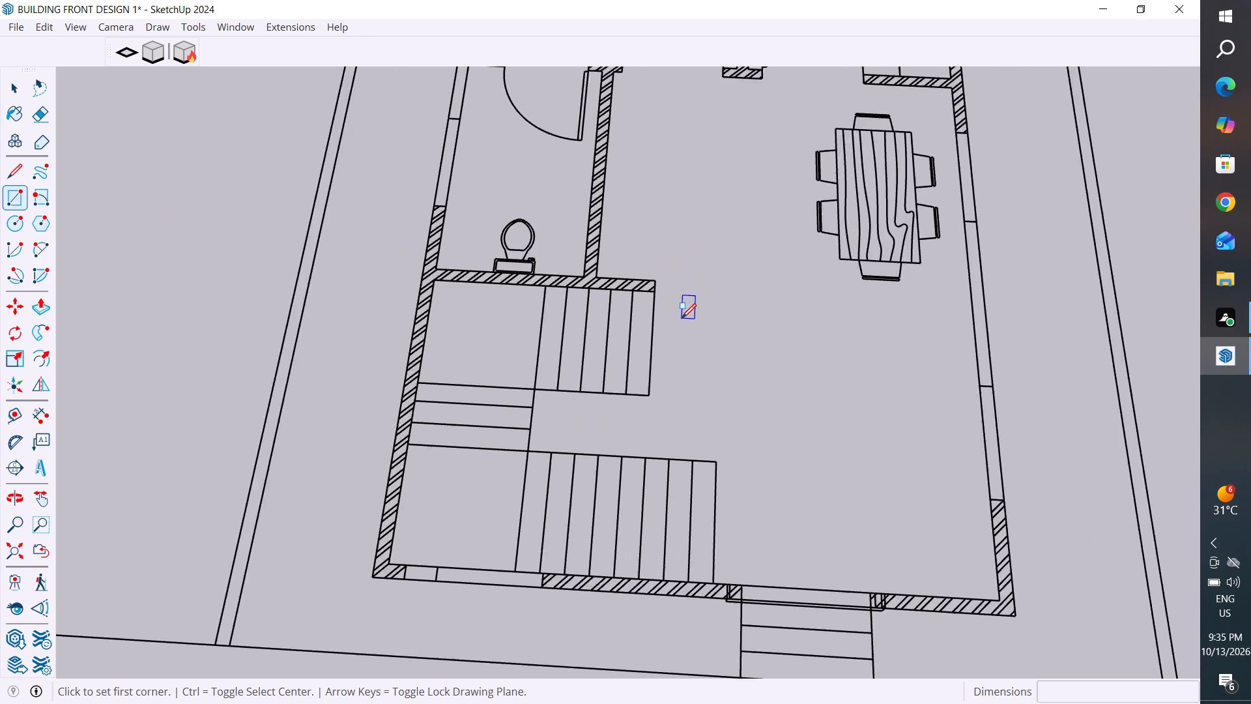
scroll(682, 318, up, 2)
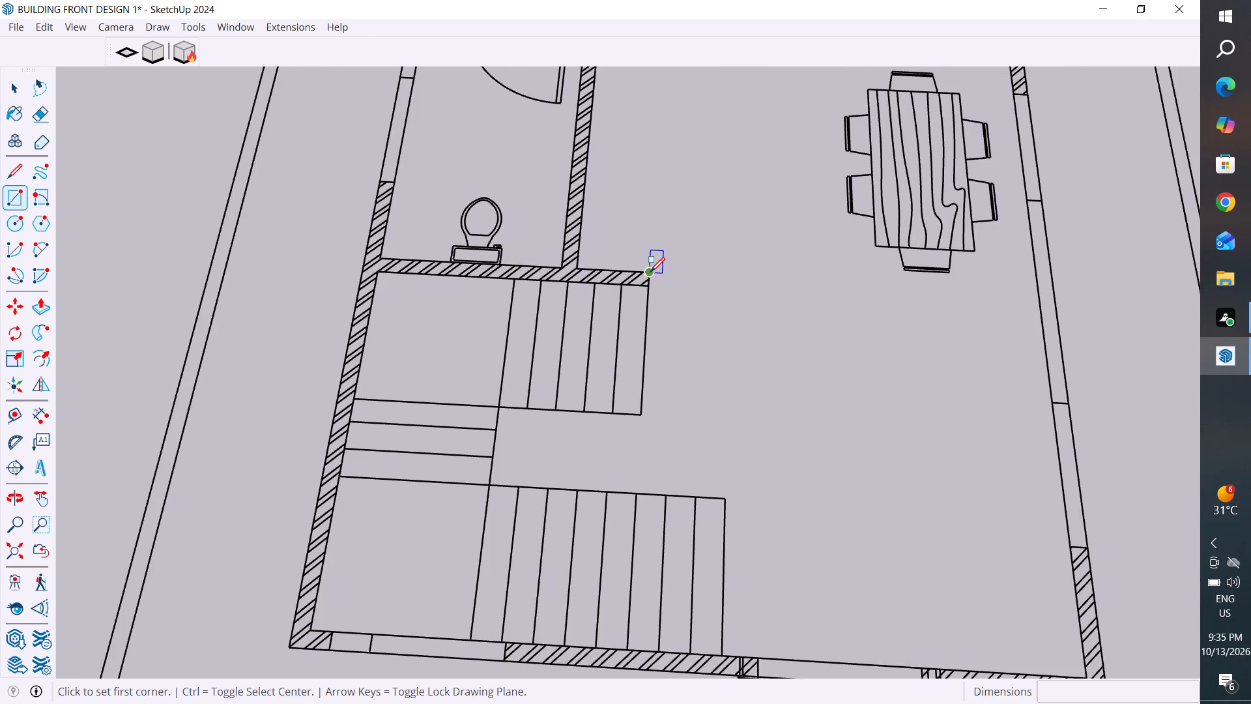
click(650, 272)
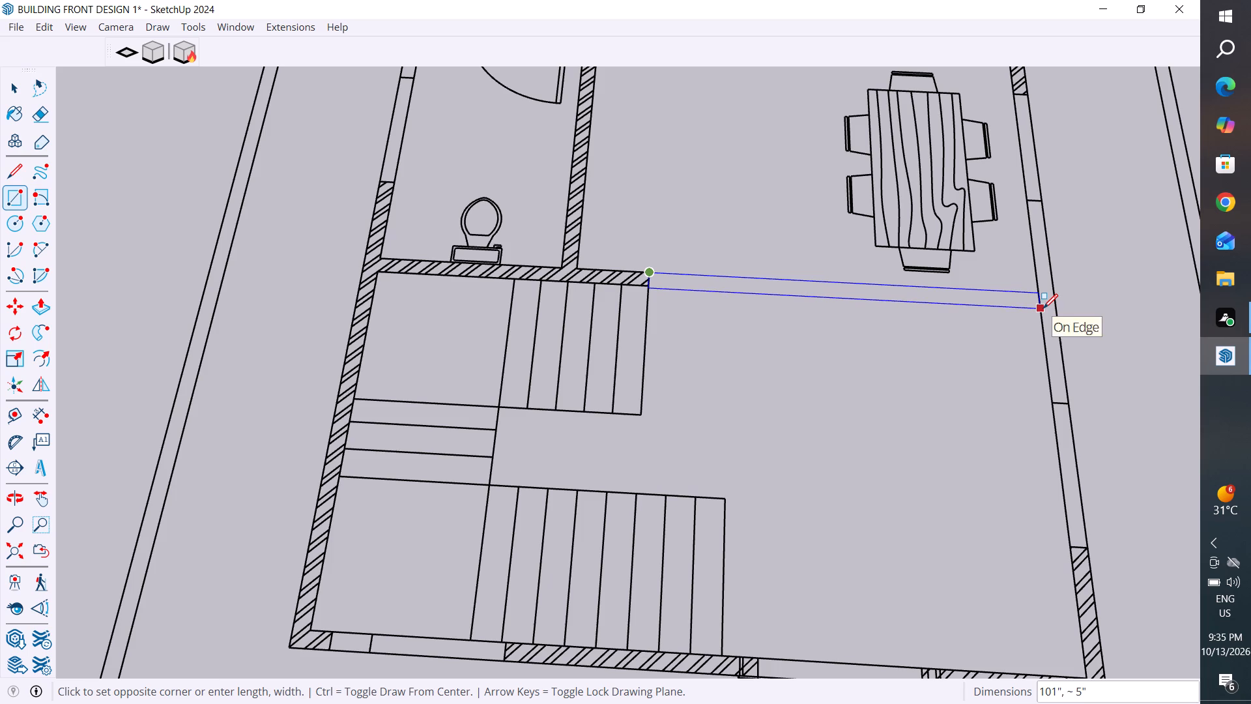
scroll(1043, 307, up, 4)
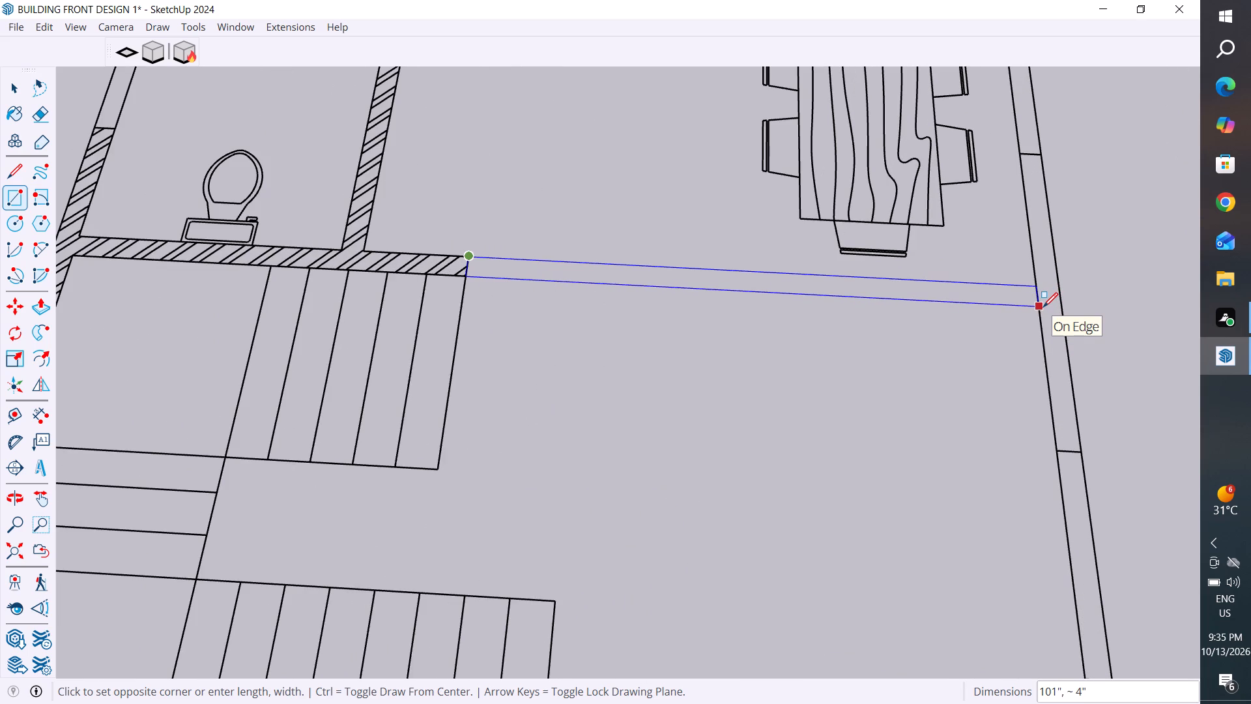
click(1043, 307)
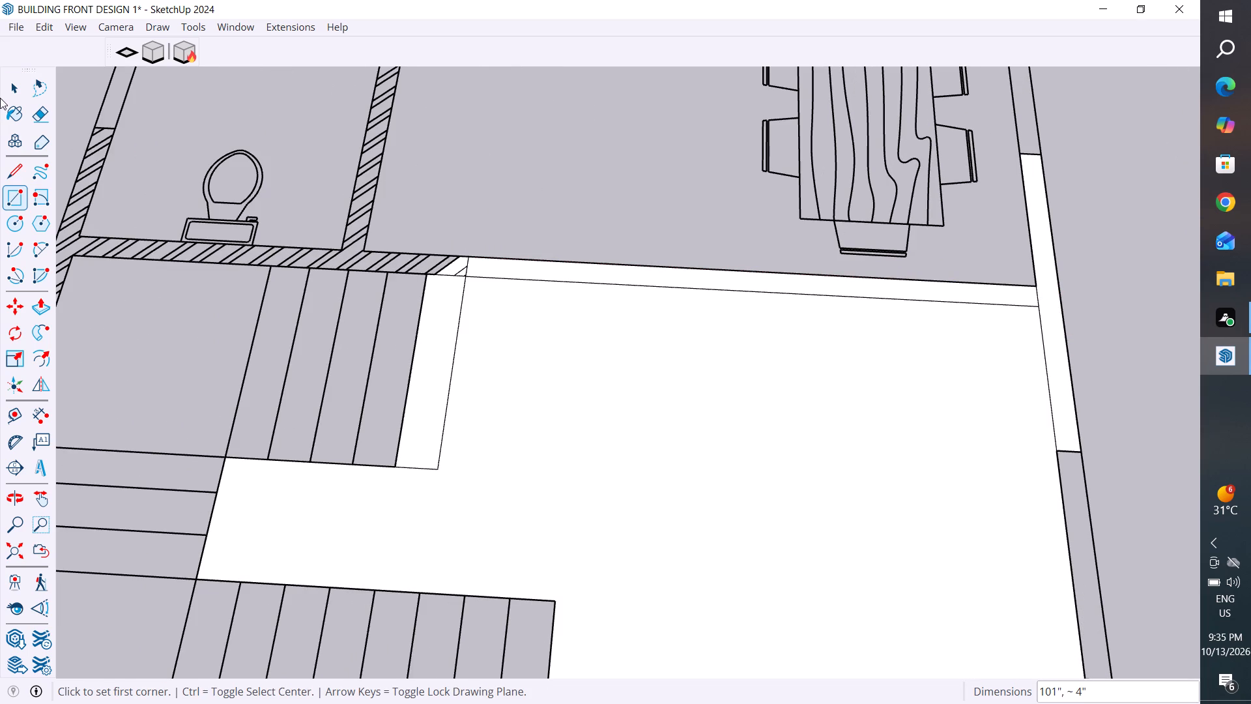
Delete the unwanted faces filling the open floor area, the end stair tread and the side wall strip around the new rectangle.
click(8, 88)
click(702, 395)
key(Delete)
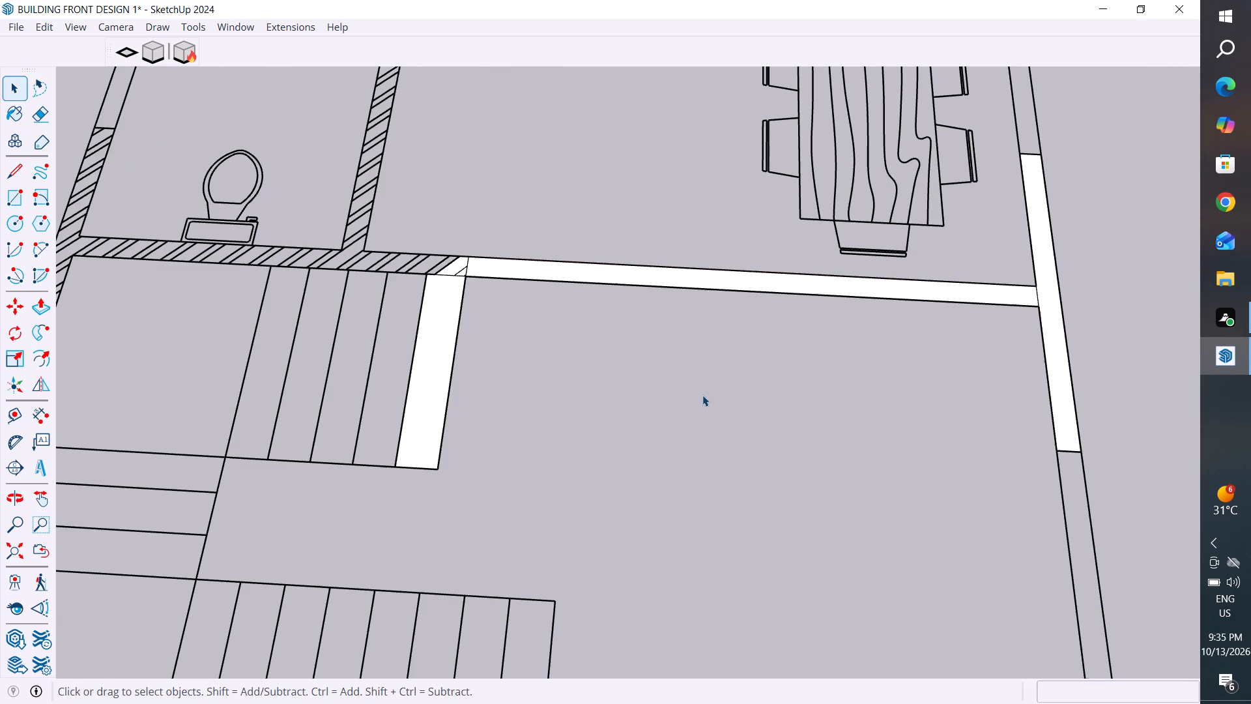
click(426, 360)
key(Delete)
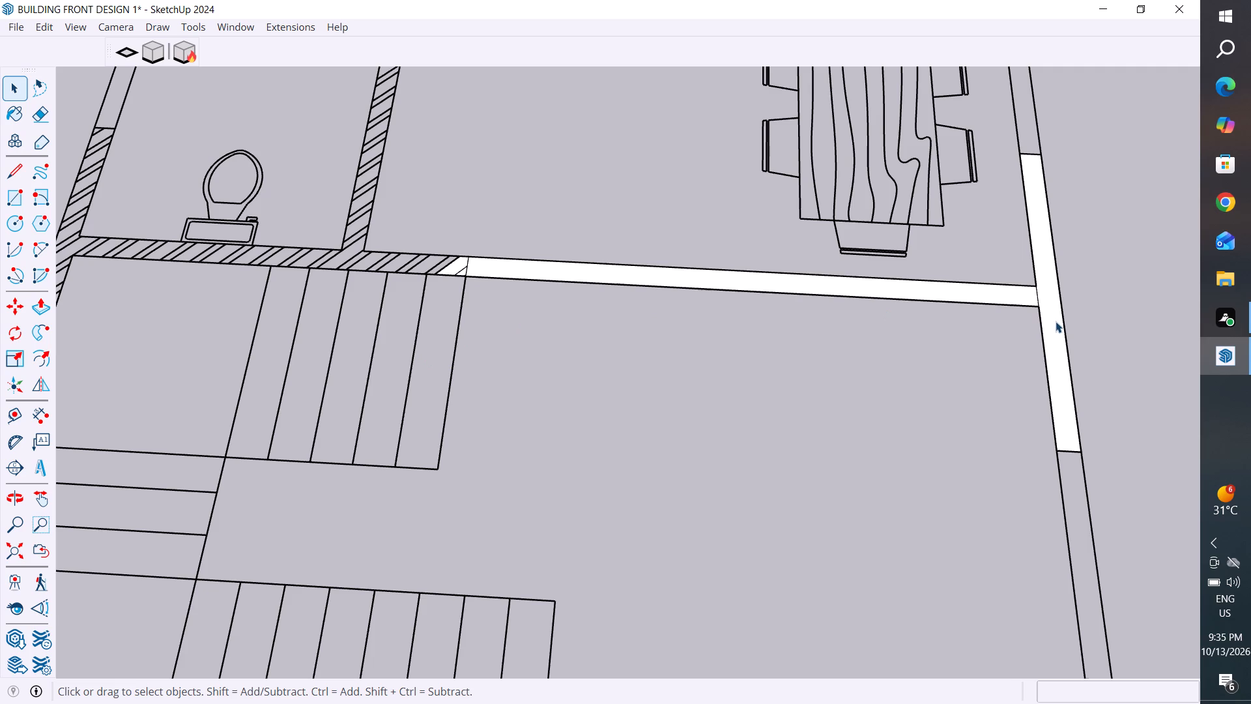
click(1052, 327)
key(Delete)
Delete the two leftover face pieces in the hatched wall's end beside the new wall strip.
scroll(453, 263, up, 2)
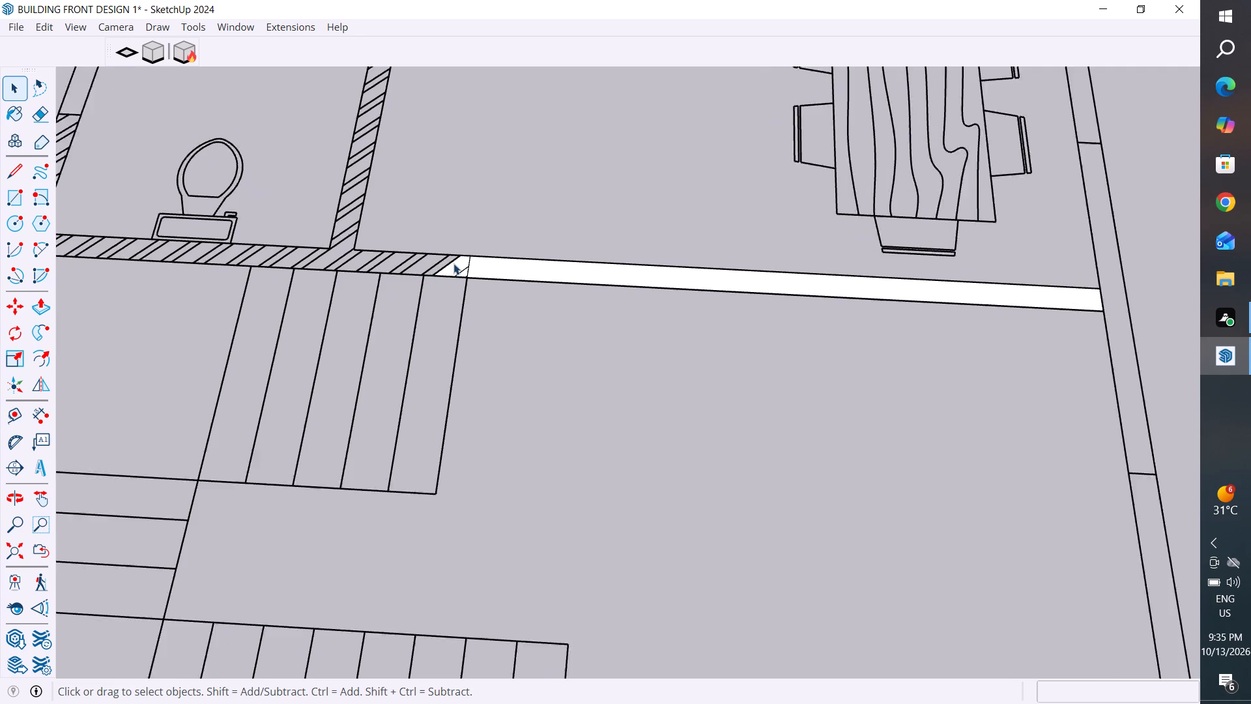
scroll(453, 263, up, 7)
click(458, 264)
key(Delete)
click(476, 284)
key(Delete)
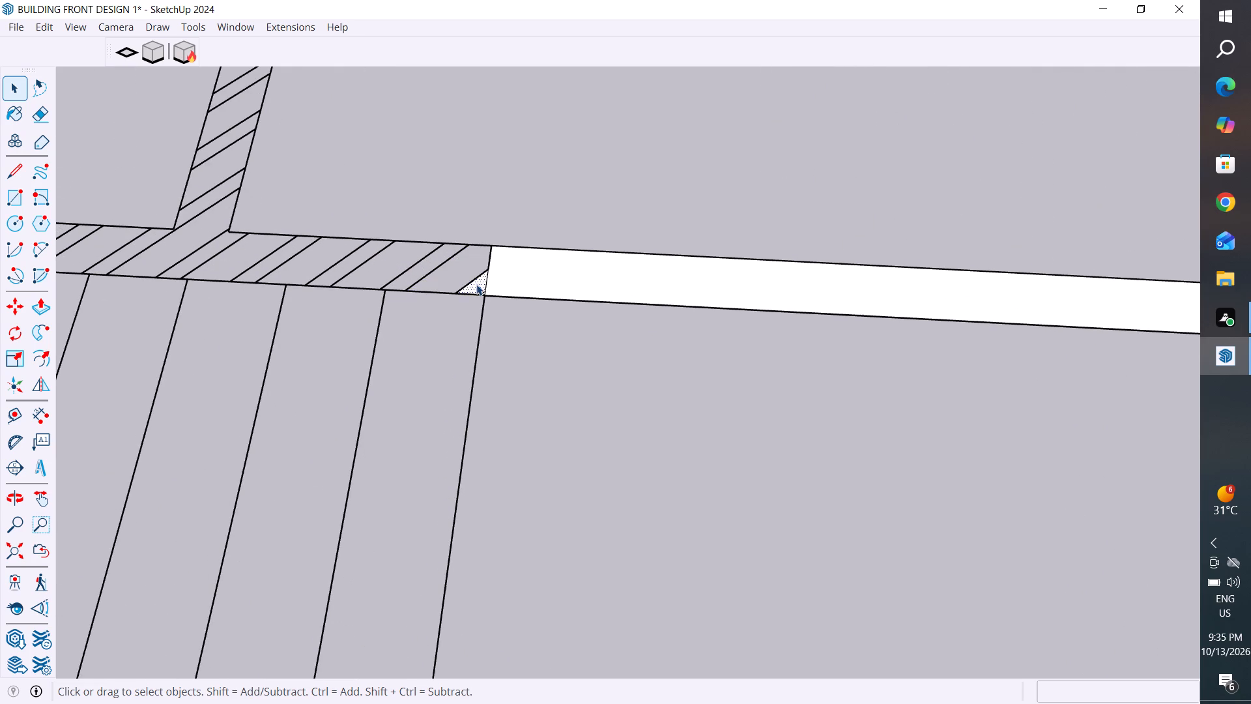
Draw a line about 101" long along the red axis from the hatched wall's stair-side end corner to the side wall.
scroll(476, 284, up, 18)
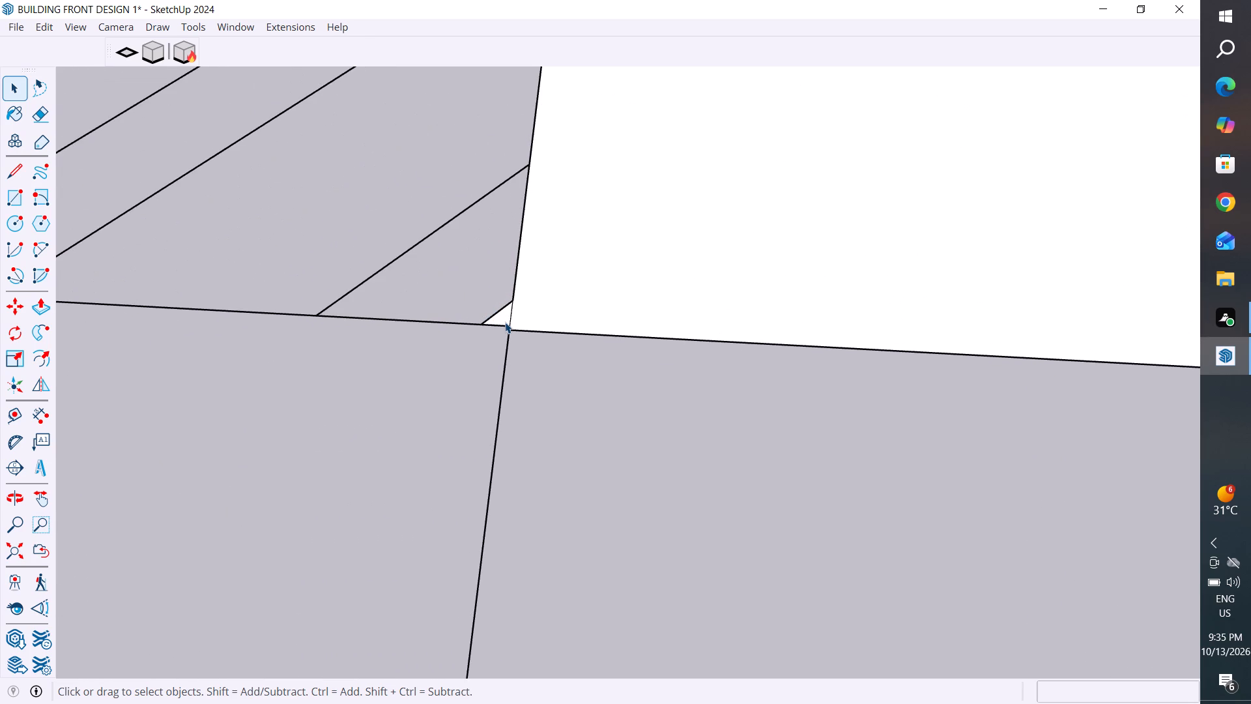
click(14, 173)
scroll(562, 312, up, 9)
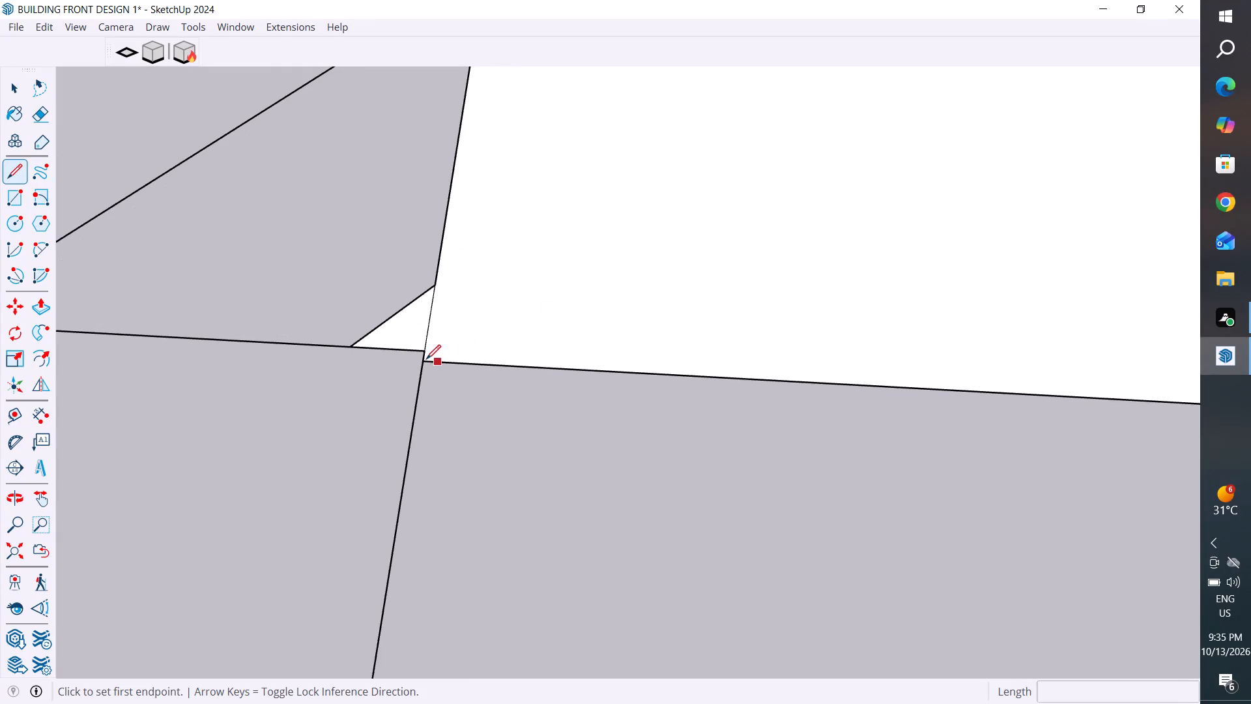
click(422, 351)
scroll(422, 362, down, 10)
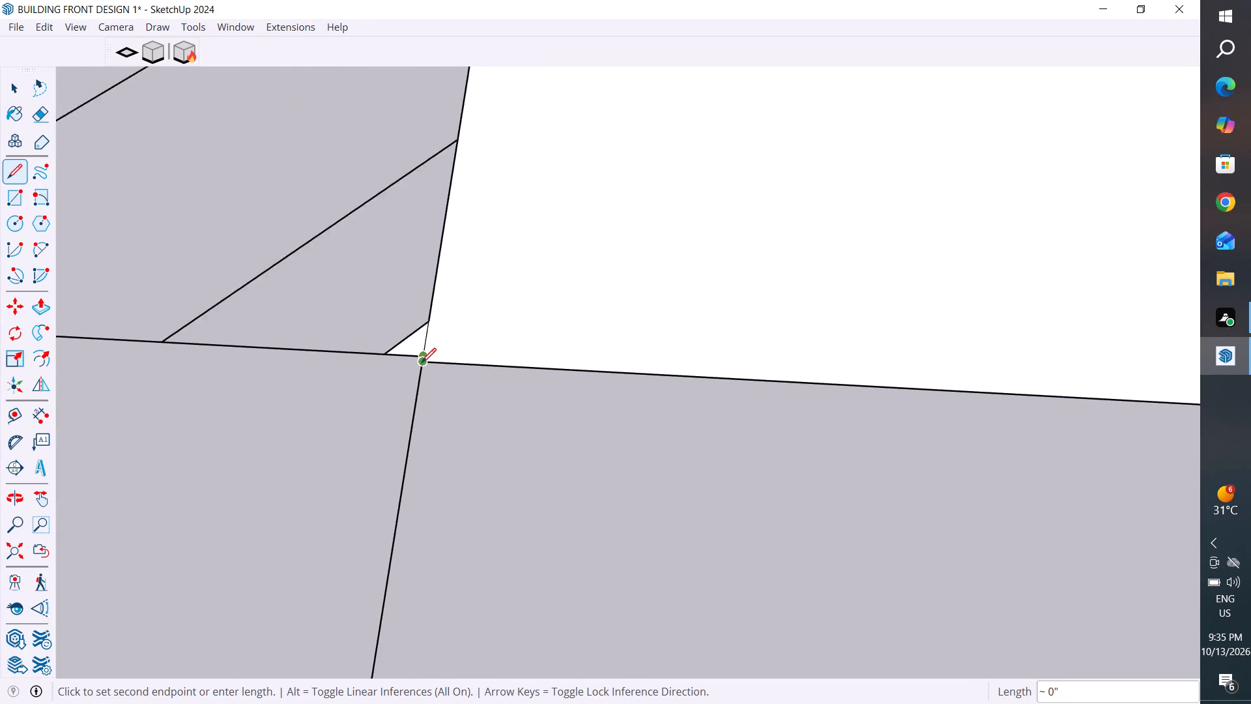
scroll(422, 362, down, 12)
scroll(422, 362, down, 10)
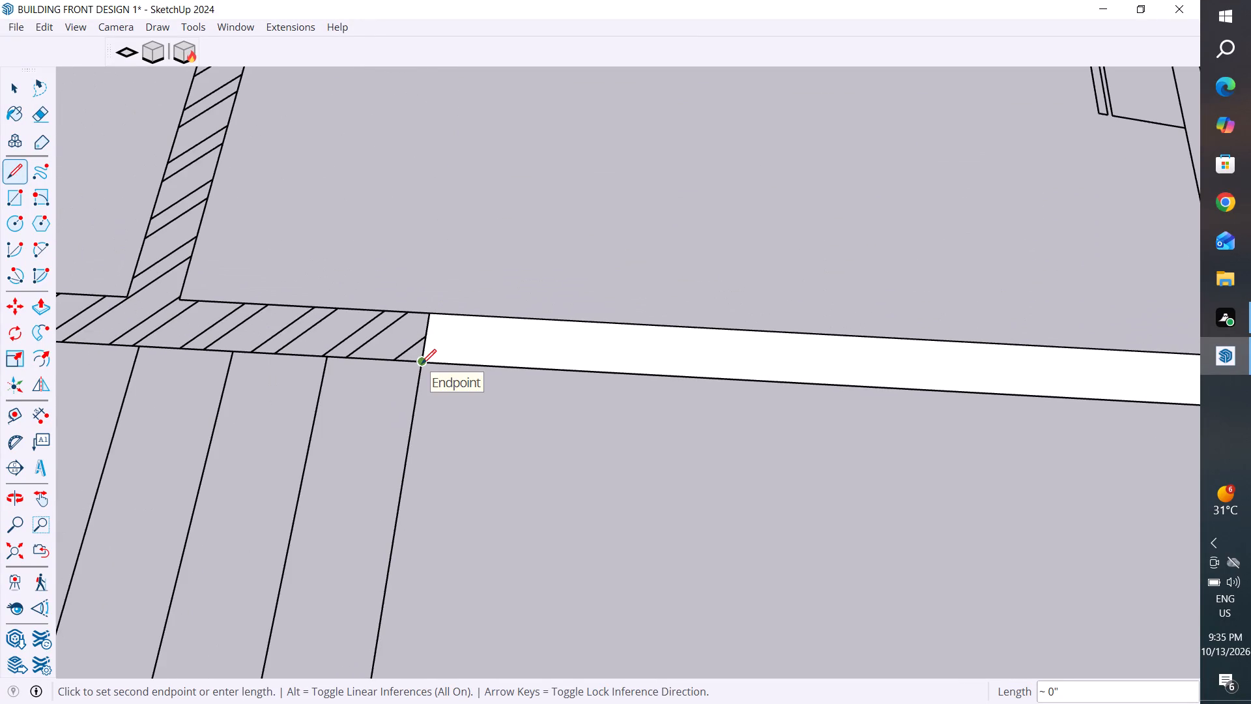
scroll(648, 404, down, 4)
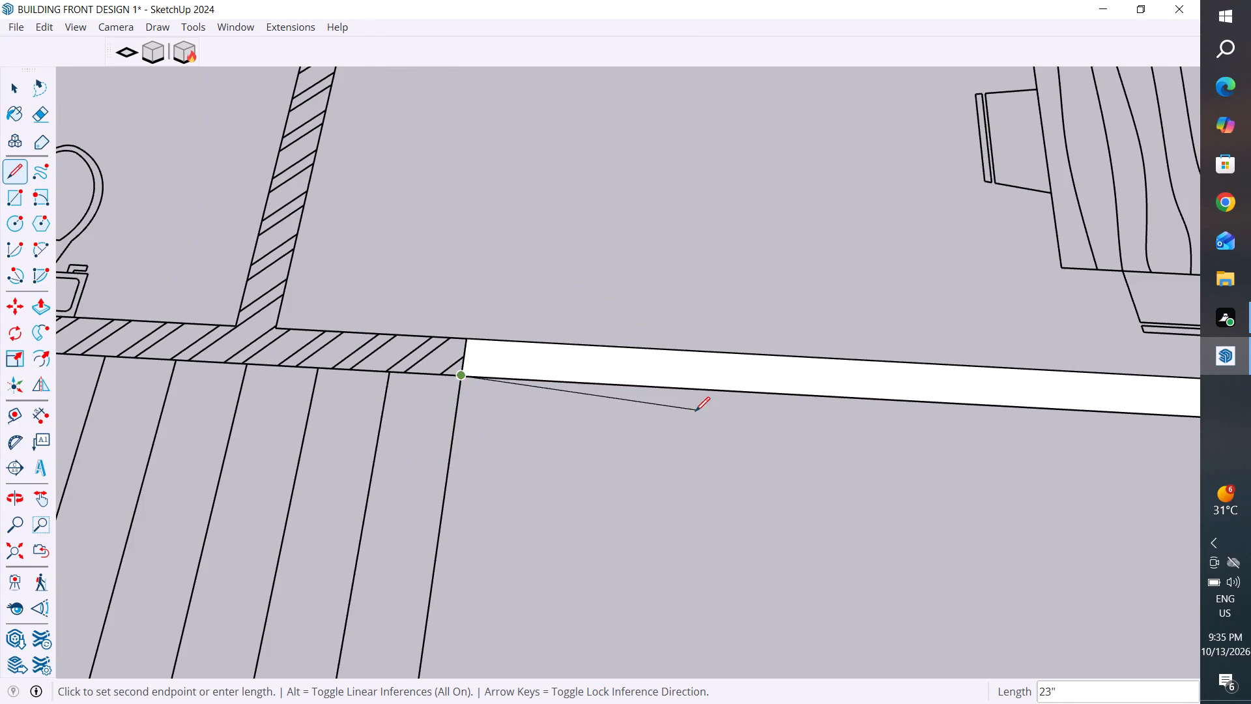
scroll(342, 421, down, 9)
scroll(291, 435, down, 5)
scroll(658, 409, up, 6)
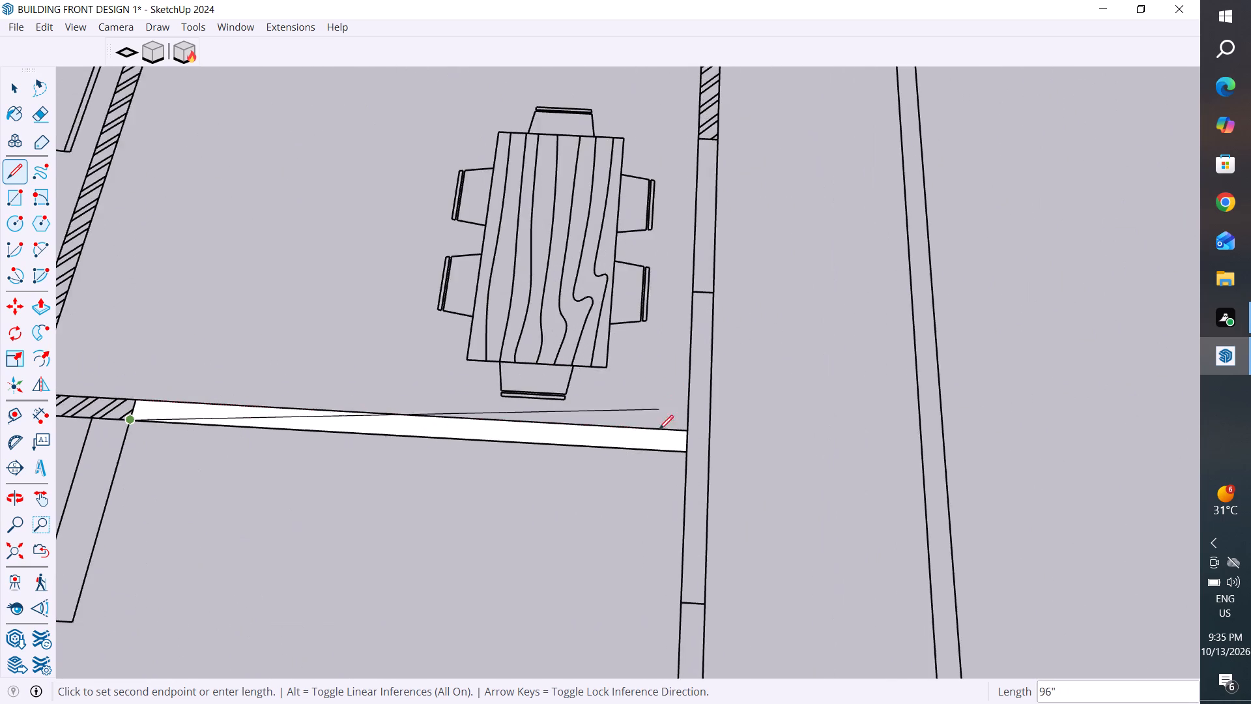
scroll(659, 430, up, 13)
scroll(715, 471, up, 8)
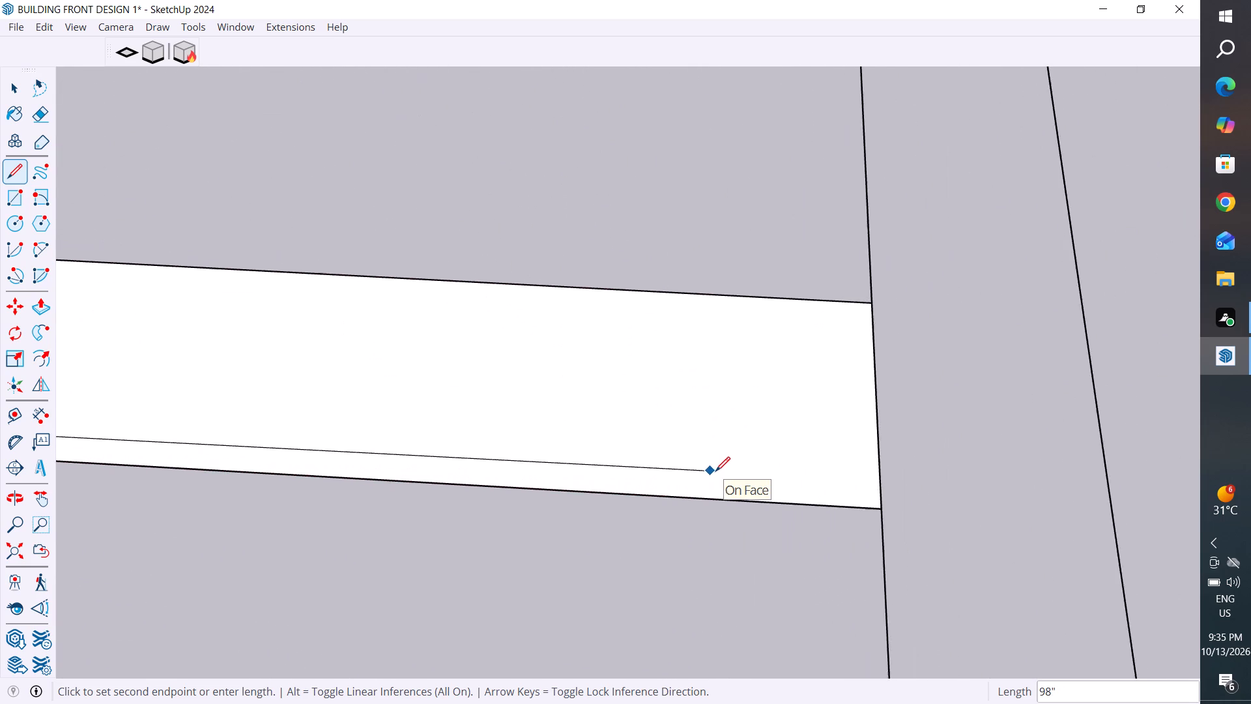
scroll(715, 471, up, 10)
scroll(872, 536, down, 5)
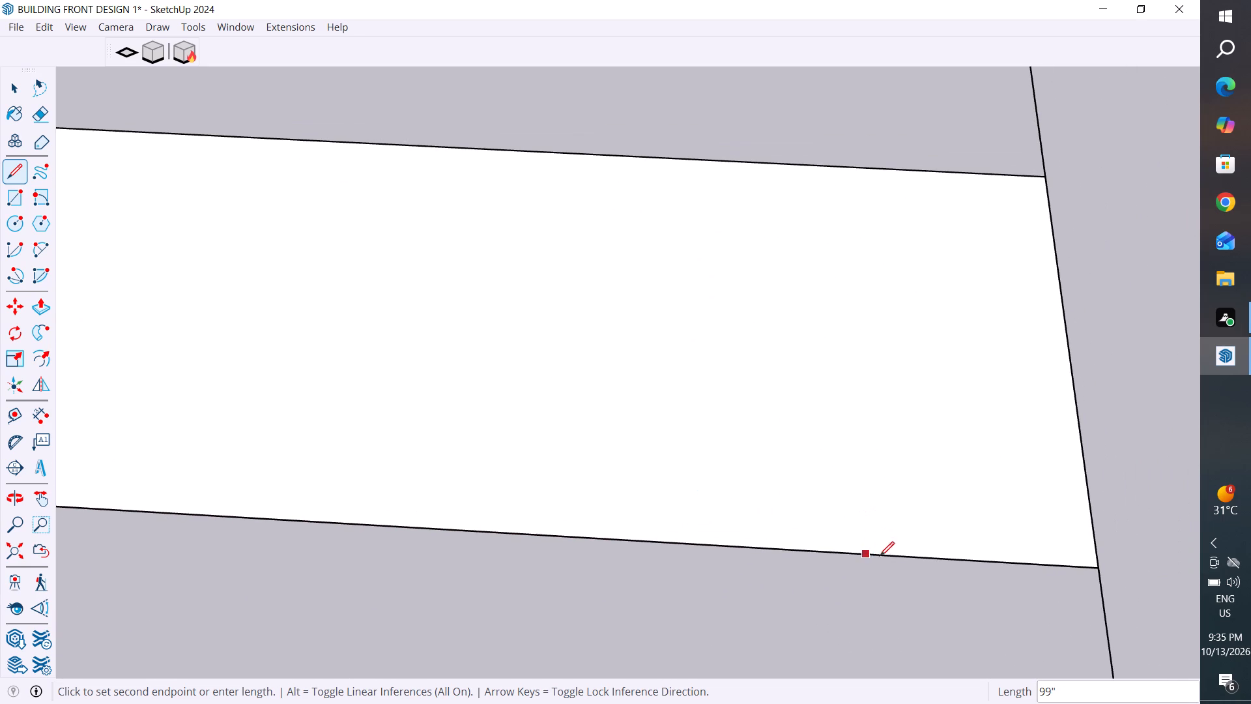
click(1113, 559)
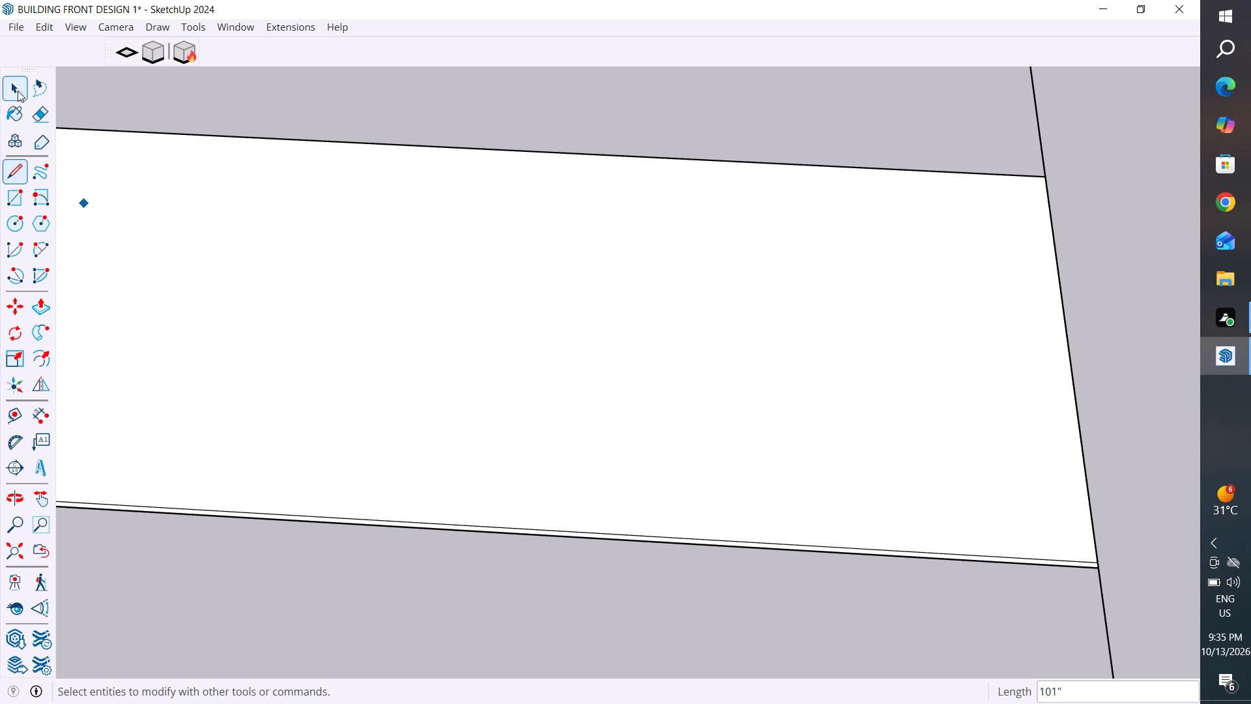
Delete the wall strip's outer stair-side edge just beyond the new line.
click(14, 88)
scroll(1093, 566, up, 5)
click(1094, 566)
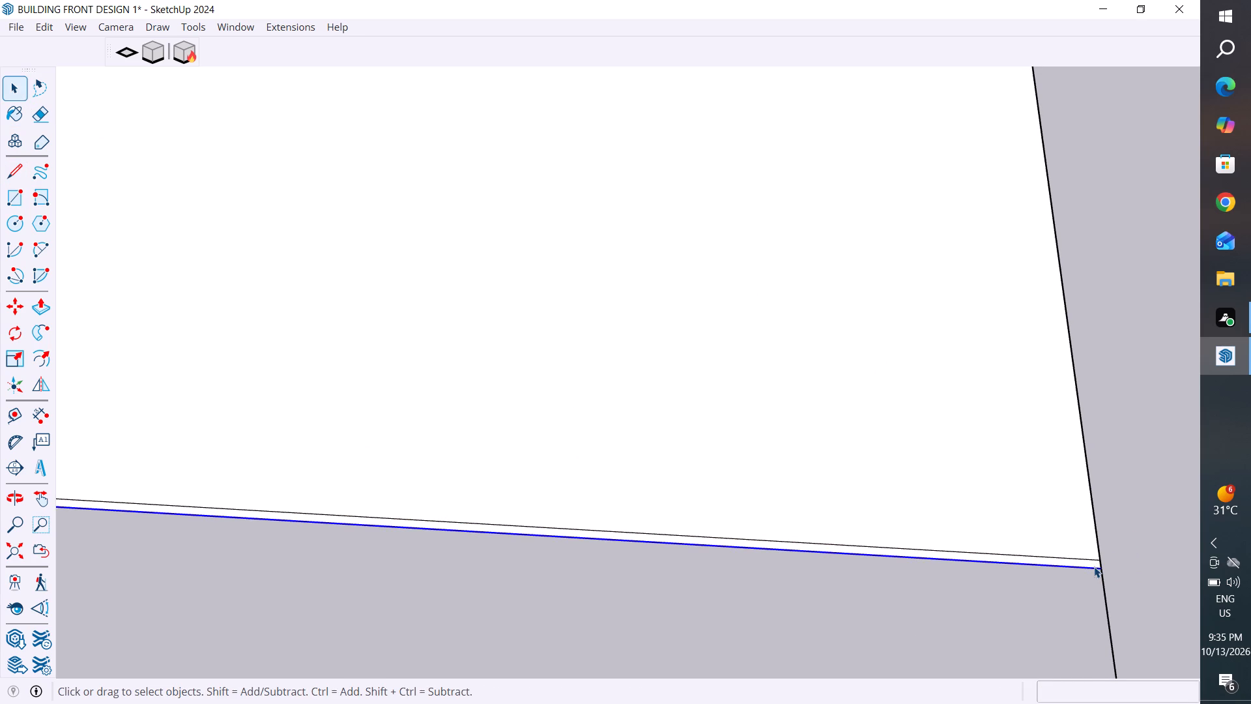
key(Delete)
Push/Pull the wall strip between the hatched wall and the side wall up to a height of 10'.
scroll(1084, 598, down, 9)
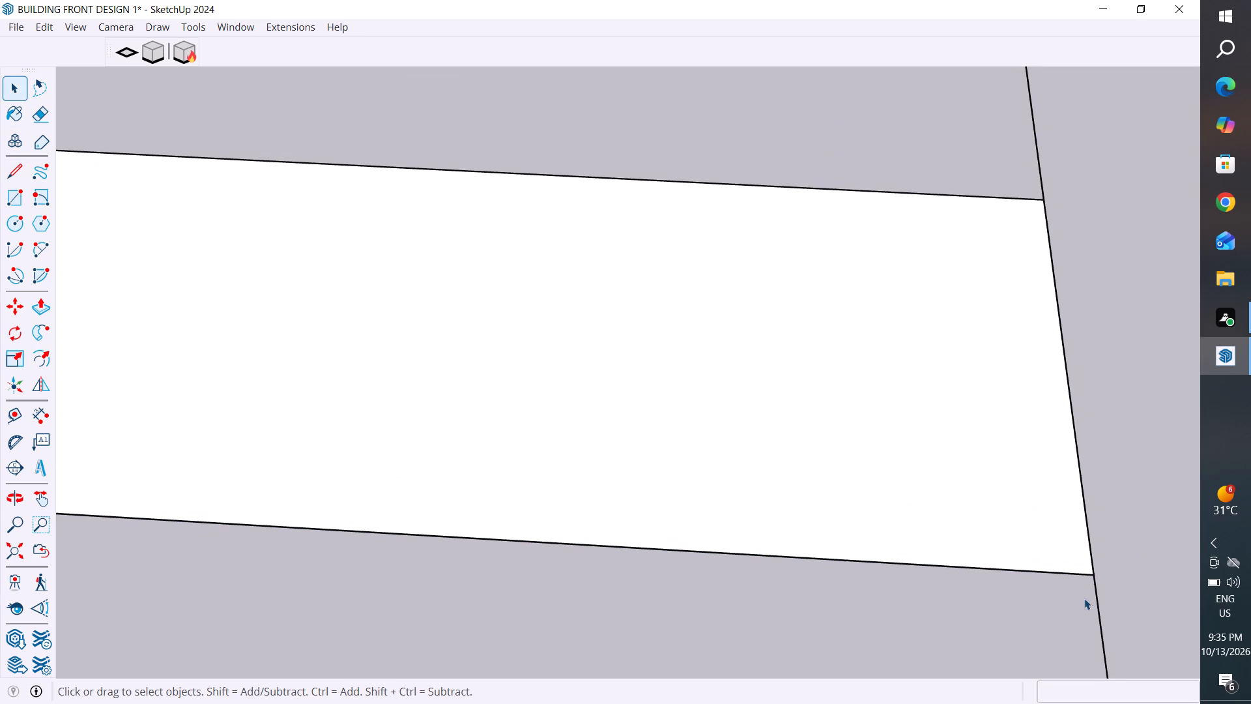
scroll(1084, 598, down, 20)
scroll(1084, 598, down, 13)
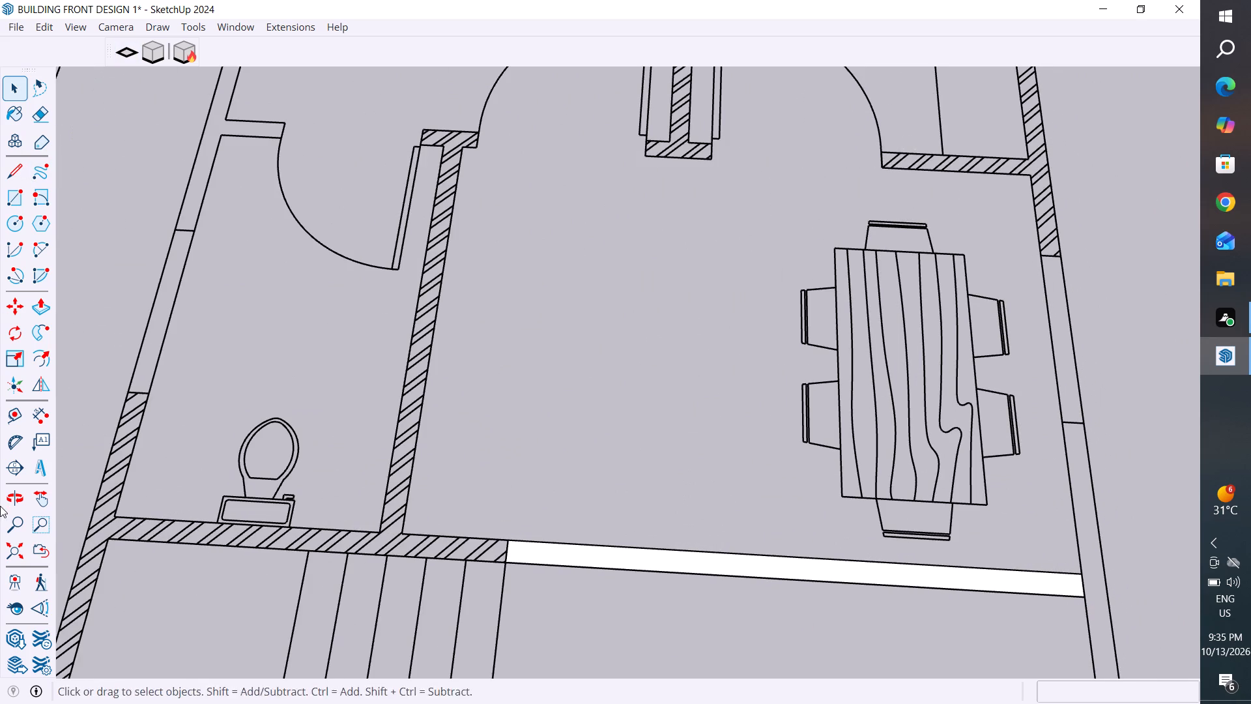
click(33, 307)
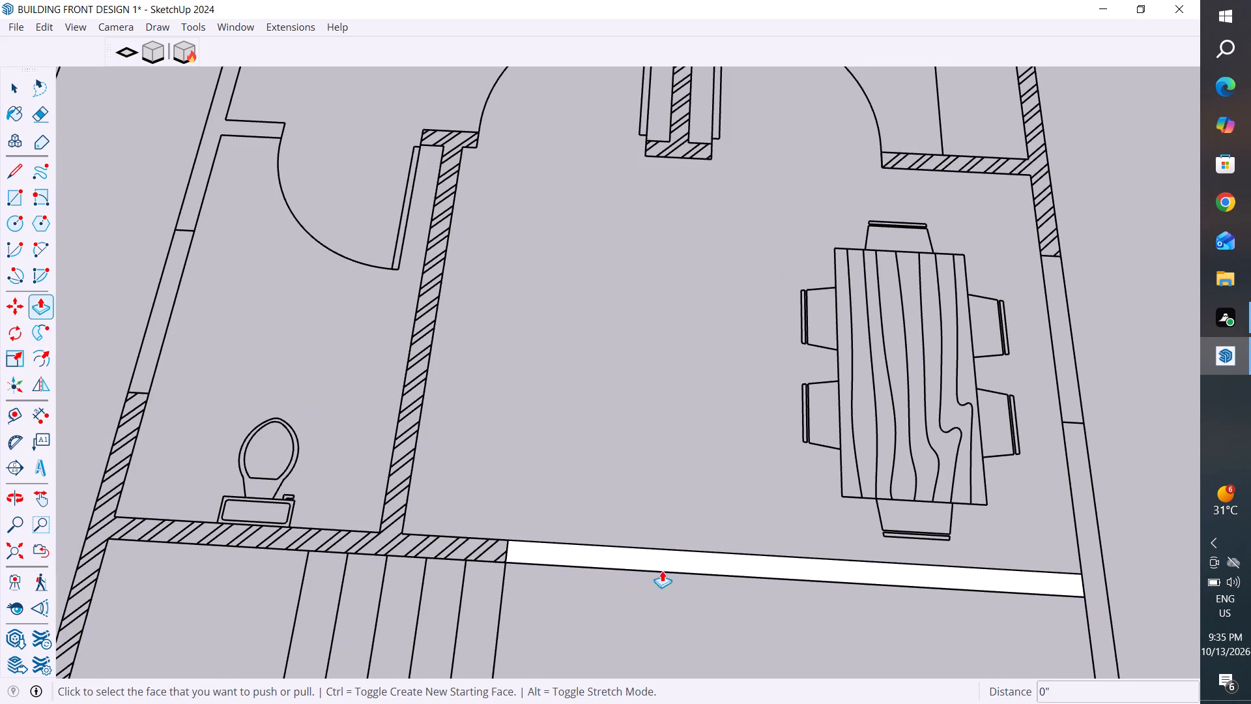
click(670, 555)
scroll(659, 332, down, 7)
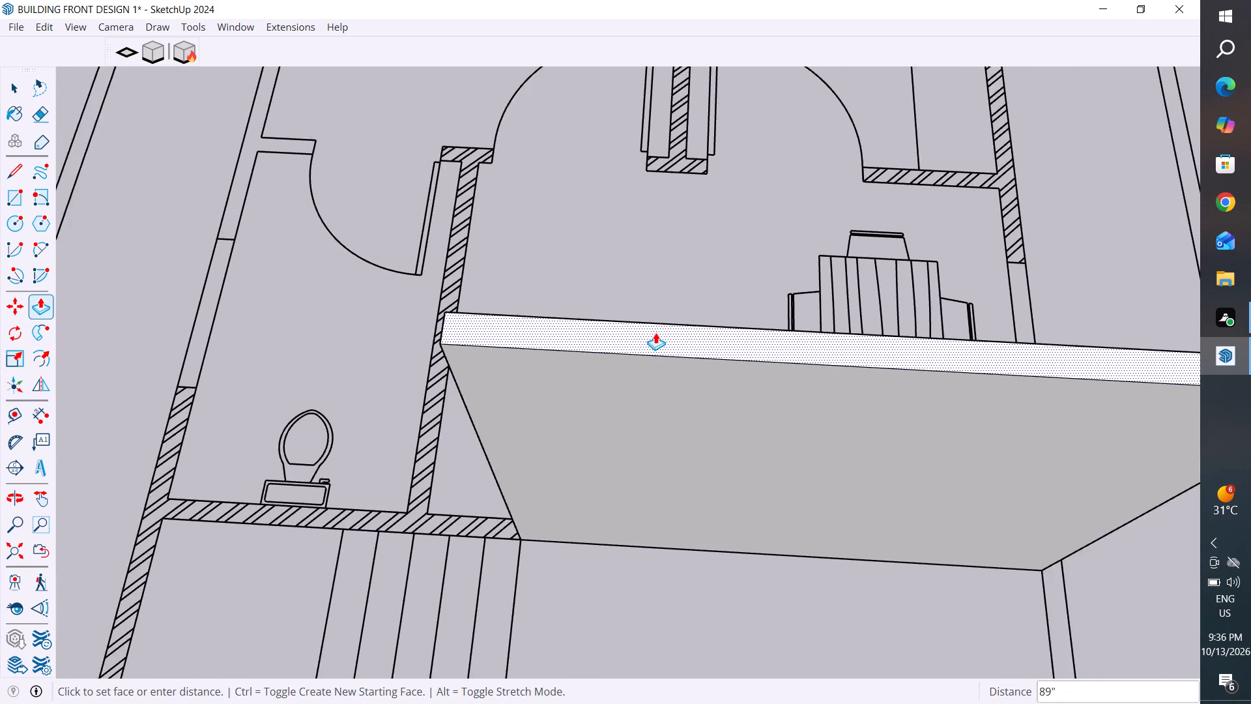
scroll(655, 332, down, 7)
middle_drag(644, 336, 708, 177)
scroll(644, 336, down, 1)
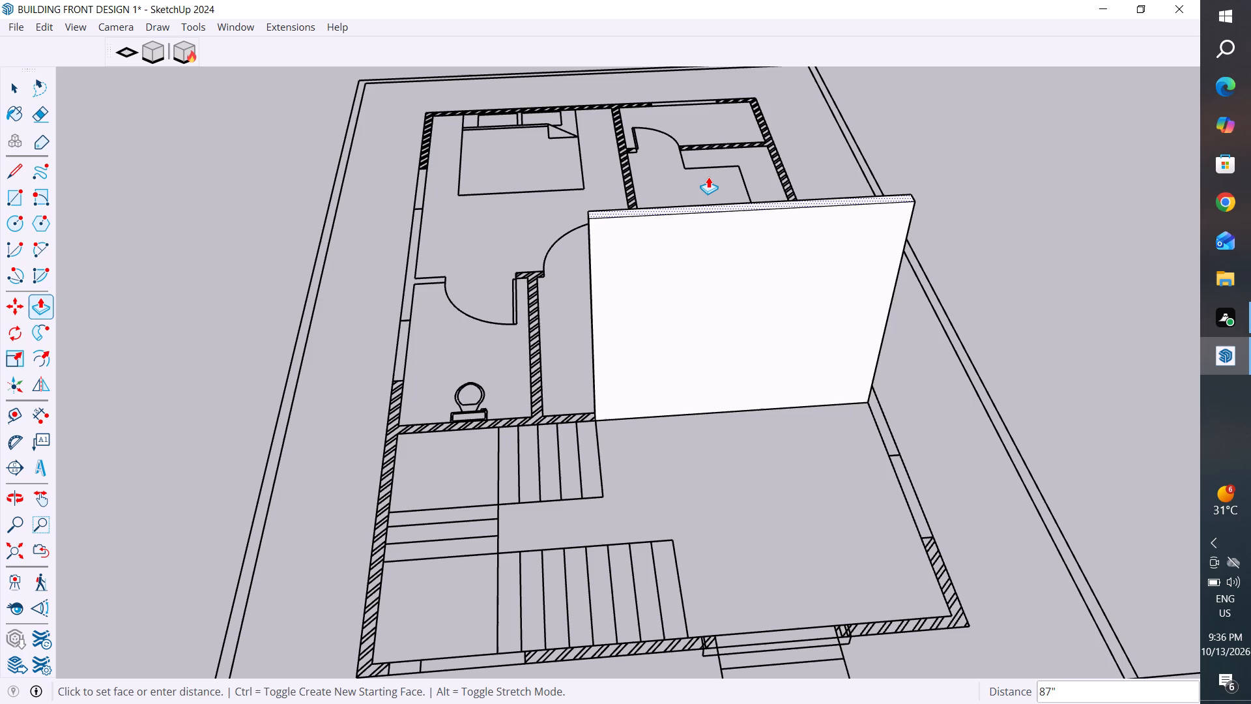
text(10)
key(apostrophe)
key(Return)
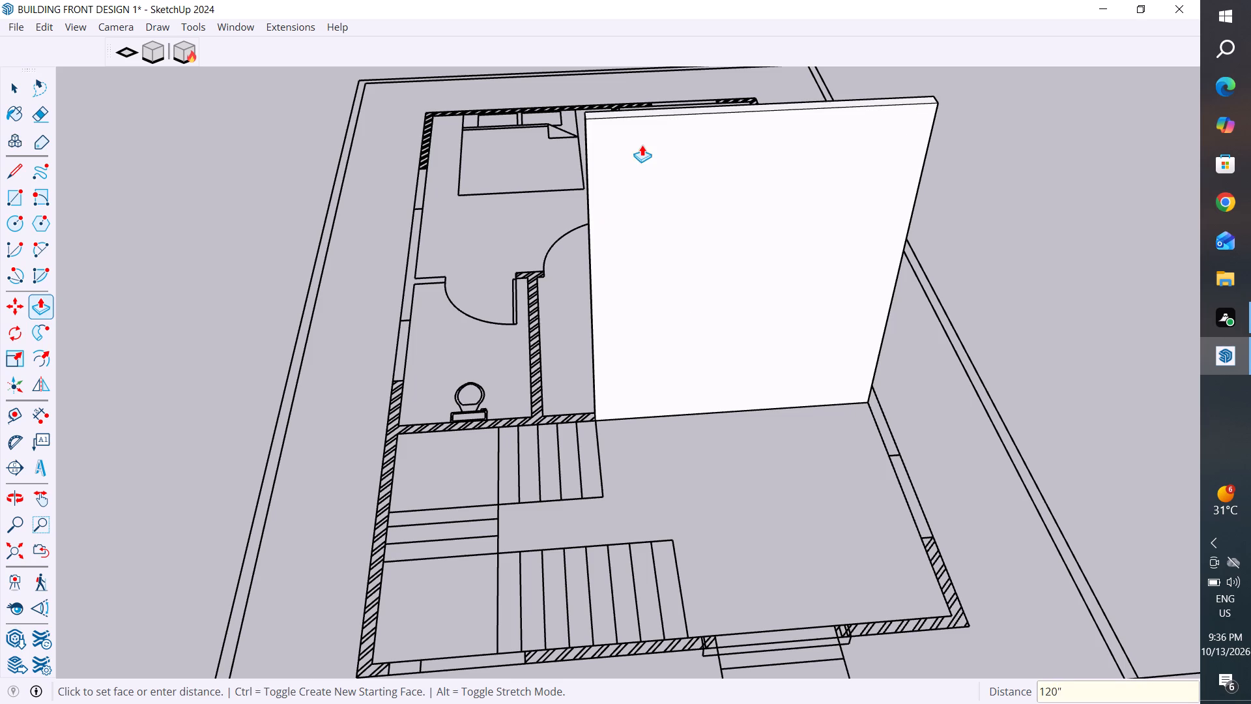
click(18, 84)
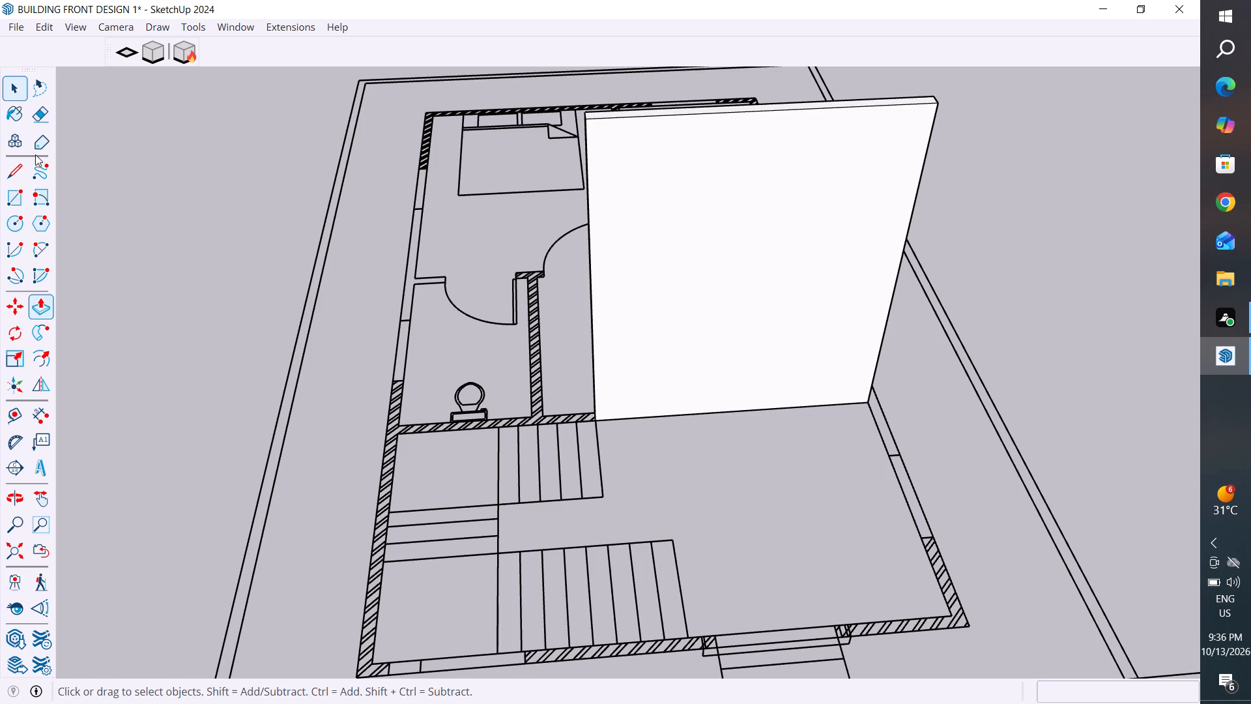
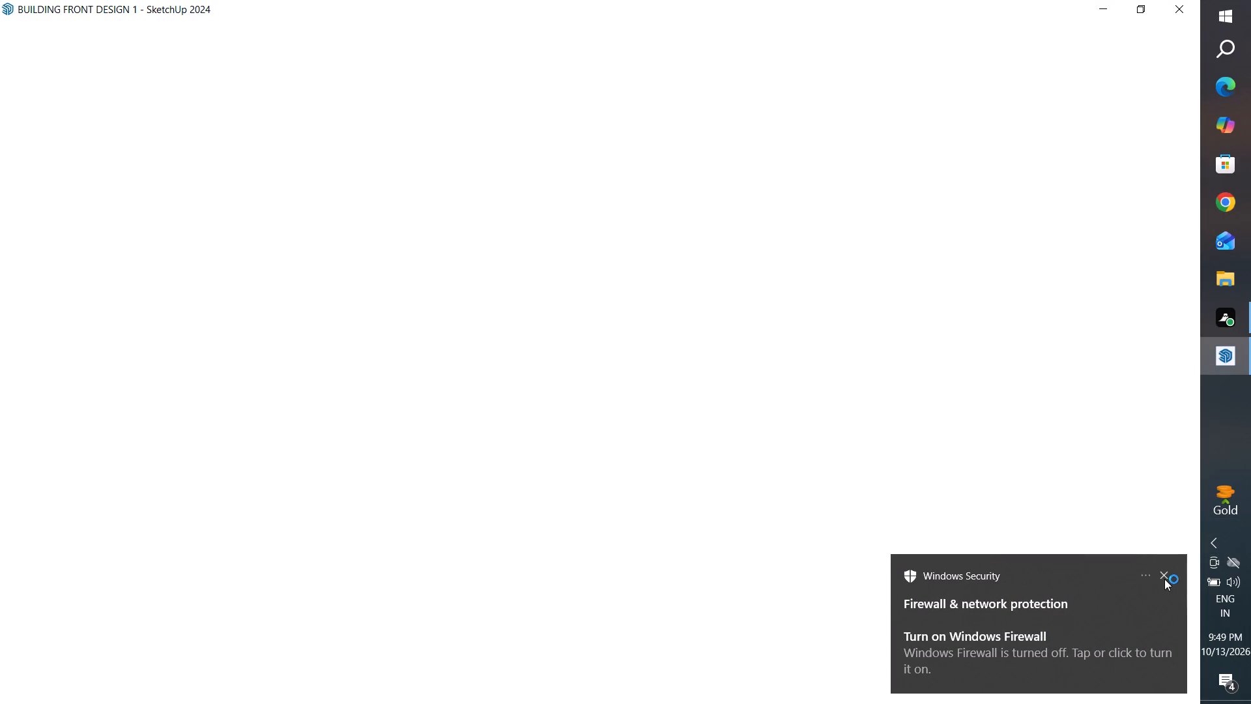
Dismiss the Windows Security firewall notification.
click(1160, 579)
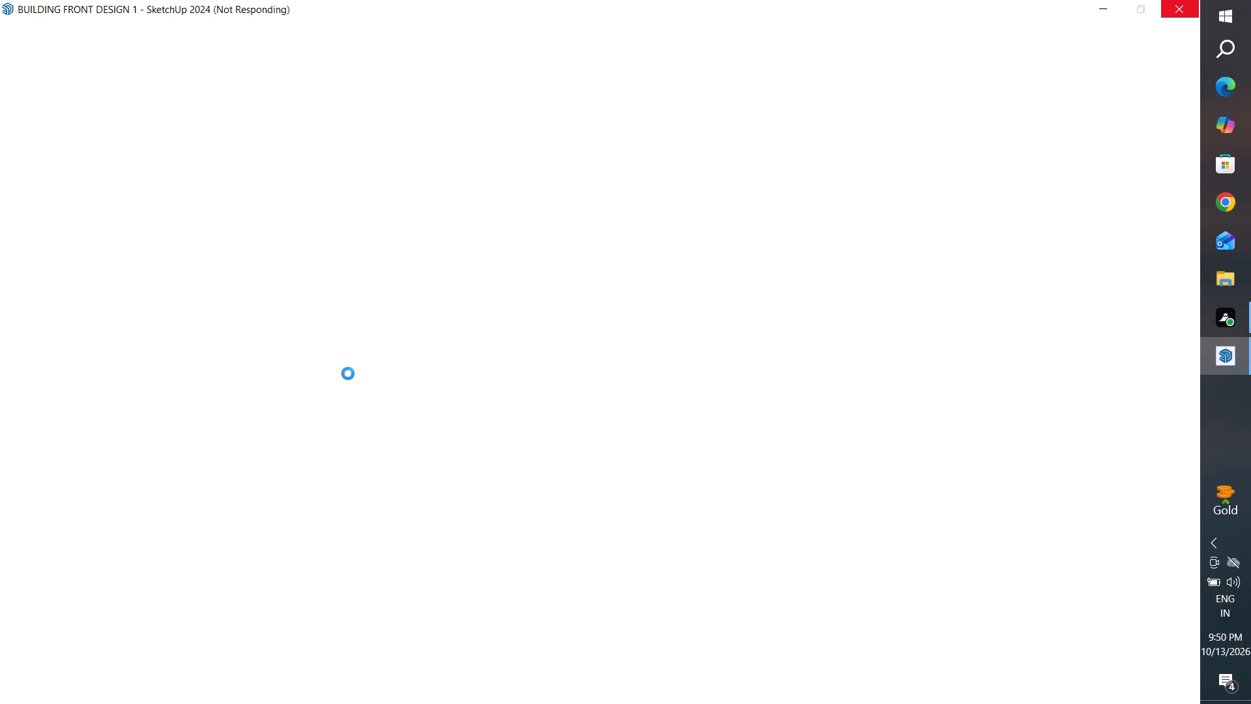
Force the unresponsive SketchUp session of BUILDING FRONT DESIGN 1 to close instead of waiting for it to respond.
right_click(1216, 433)
click(1240, 400)
click(1237, 439)
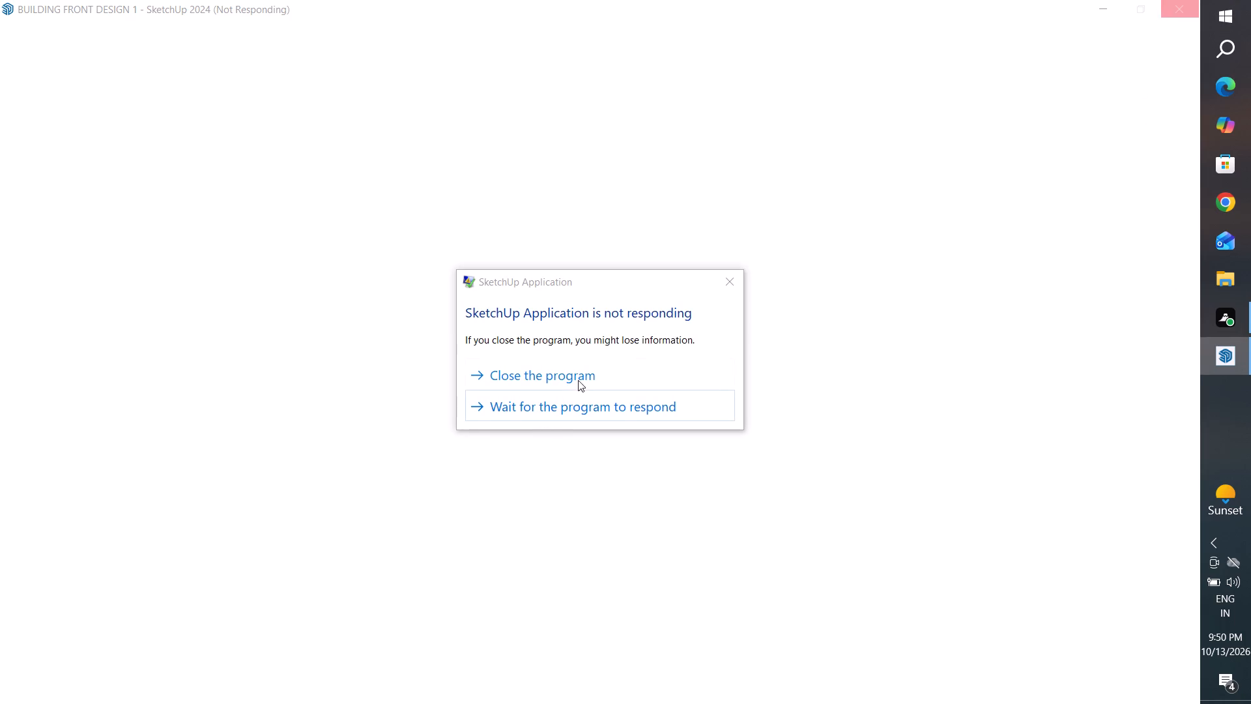
click(579, 379)
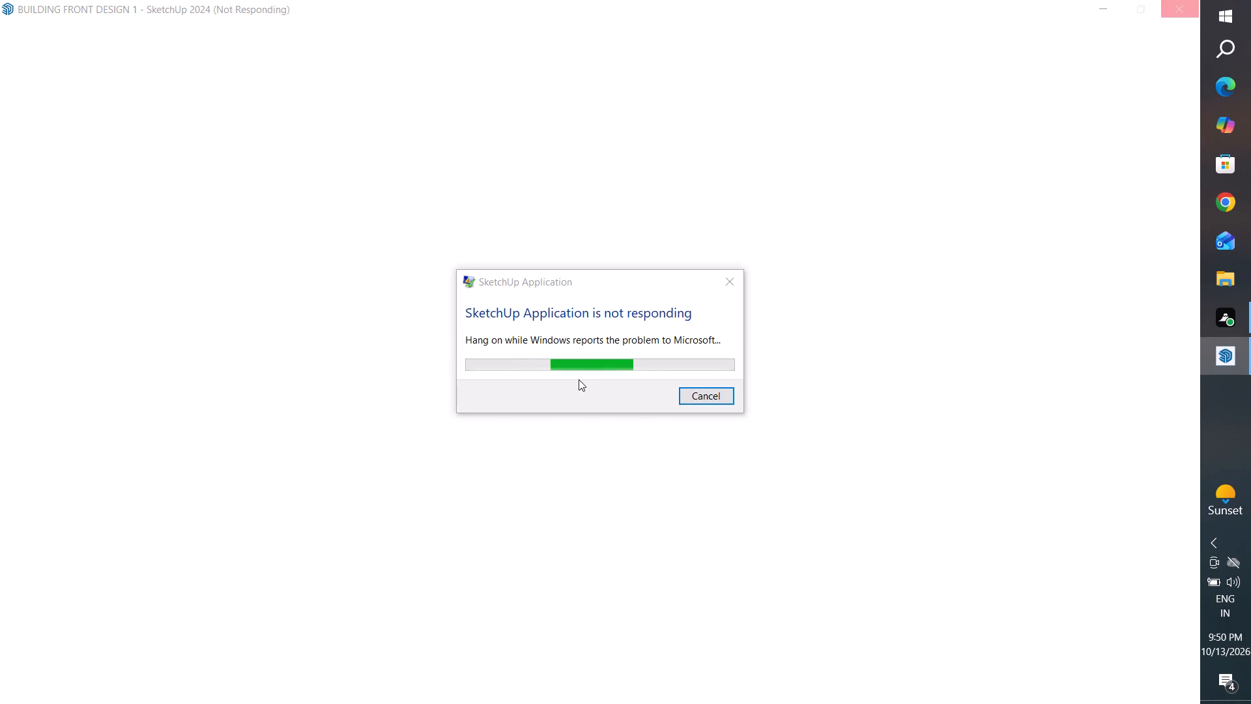
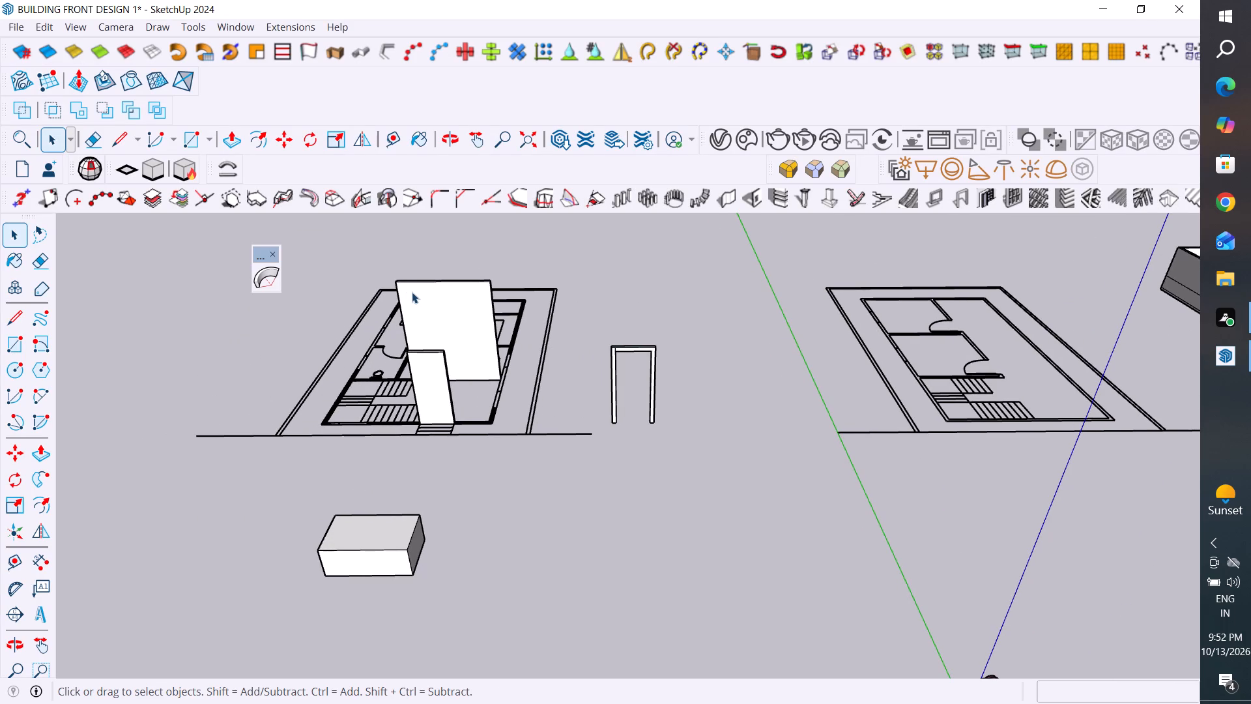
Move the large wall panel inside its group off the front floor plan, far behind it along the green axis.
scroll(402, 306, up, 8)
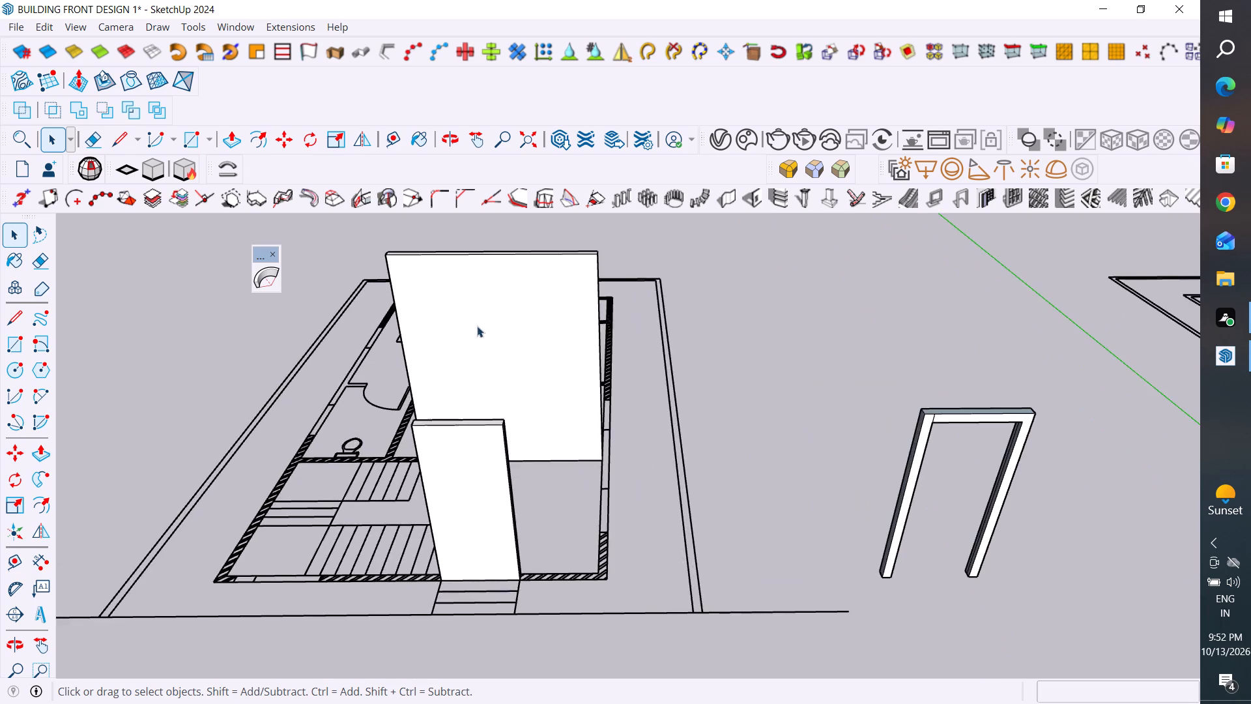
middle_drag(476, 326, 431, 239)
triple_click(491, 265)
scroll(541, 495, down, 2)
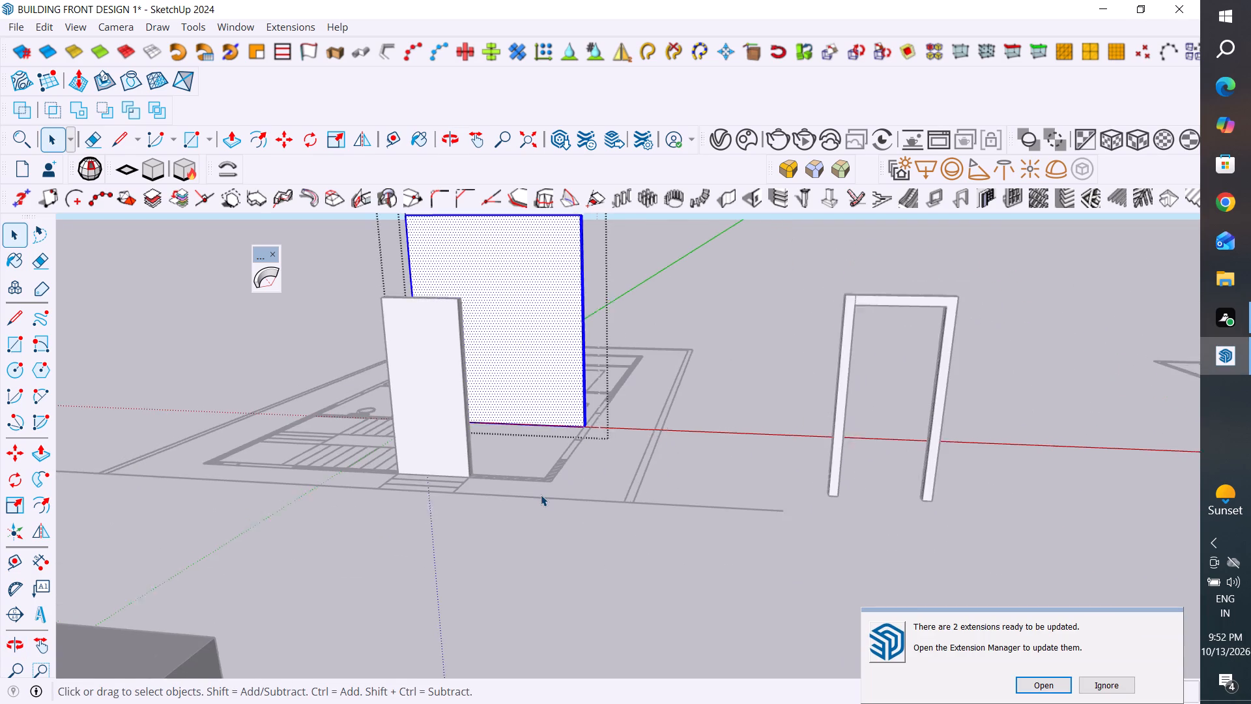
scroll(541, 495, down, 2)
middle_drag(581, 508, 479, 488)
key(m)
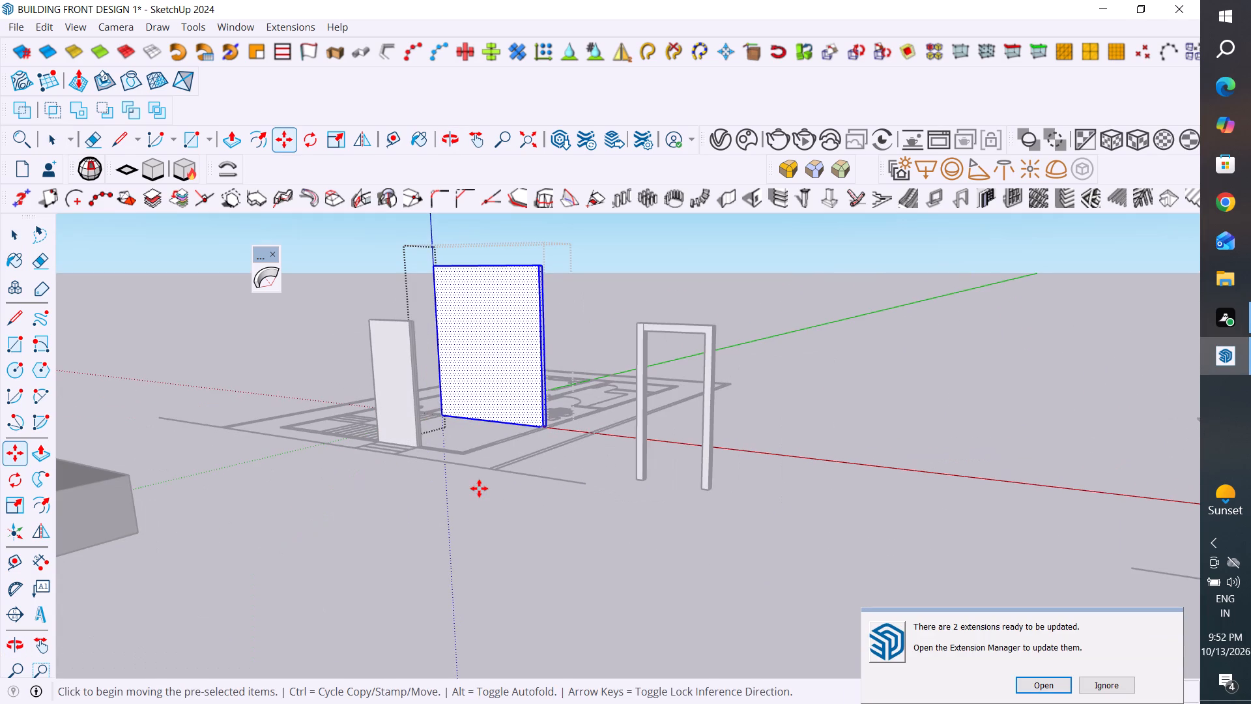
click(543, 426)
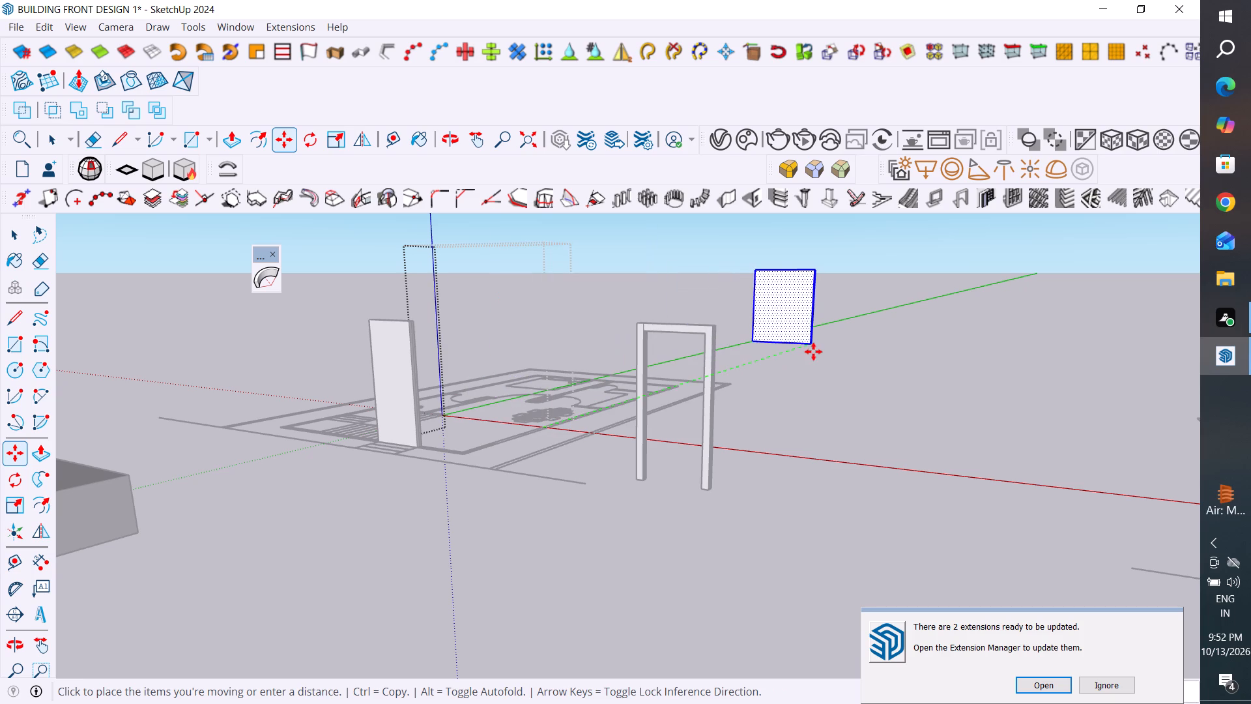
click(814, 351)
click(21, 238)
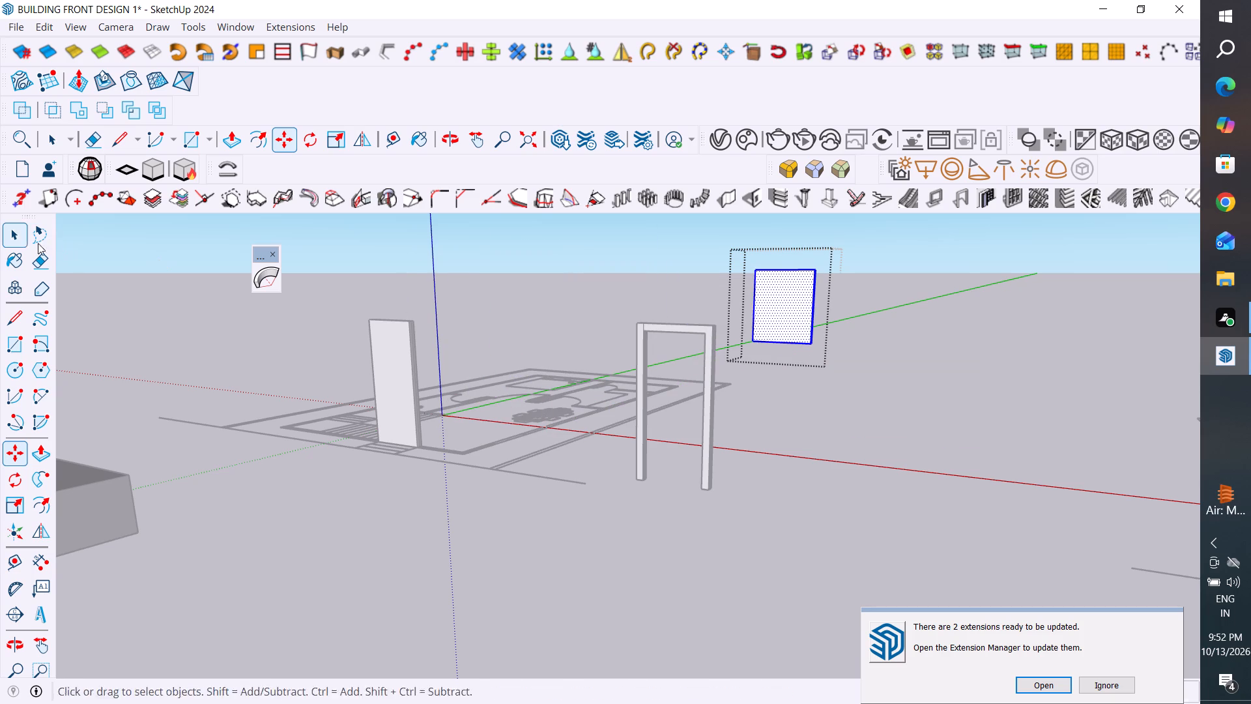
scroll(568, 270, up, 2)
middle_drag(629, 308, 329, 198)
scroll(412, 406, down, 2)
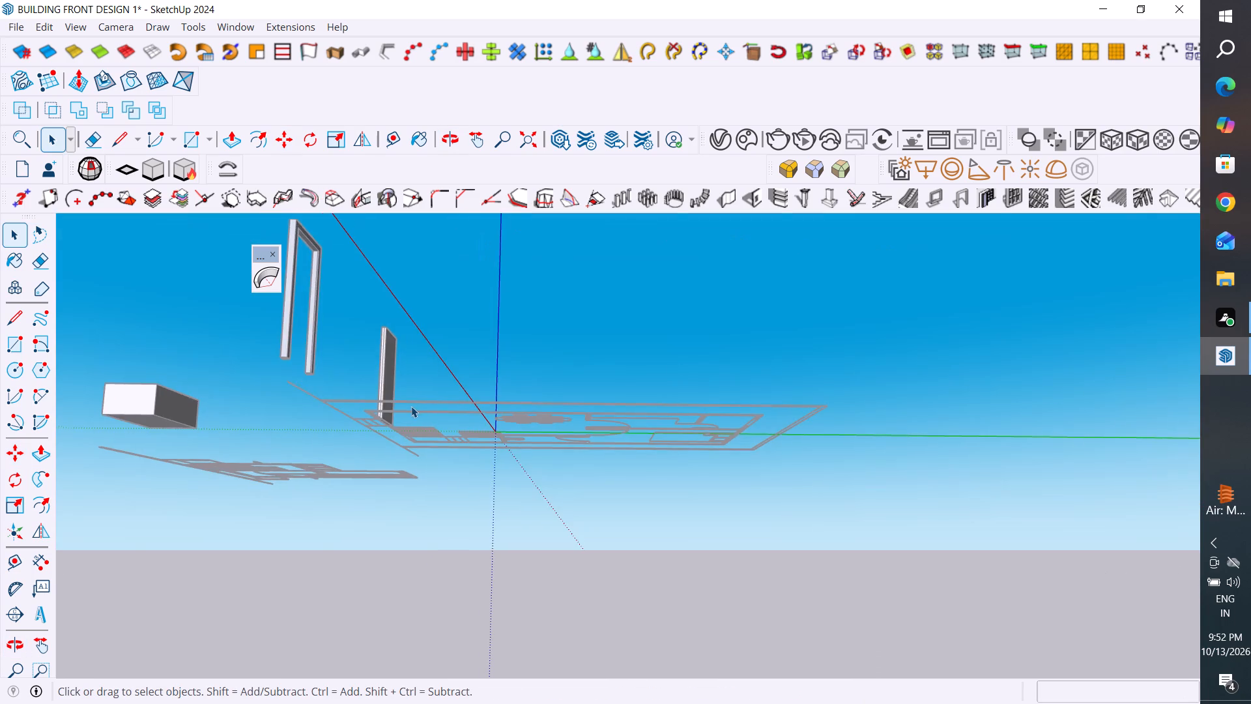
scroll(411, 406, down, 9)
middle_drag(1103, 403, 1084, 304)
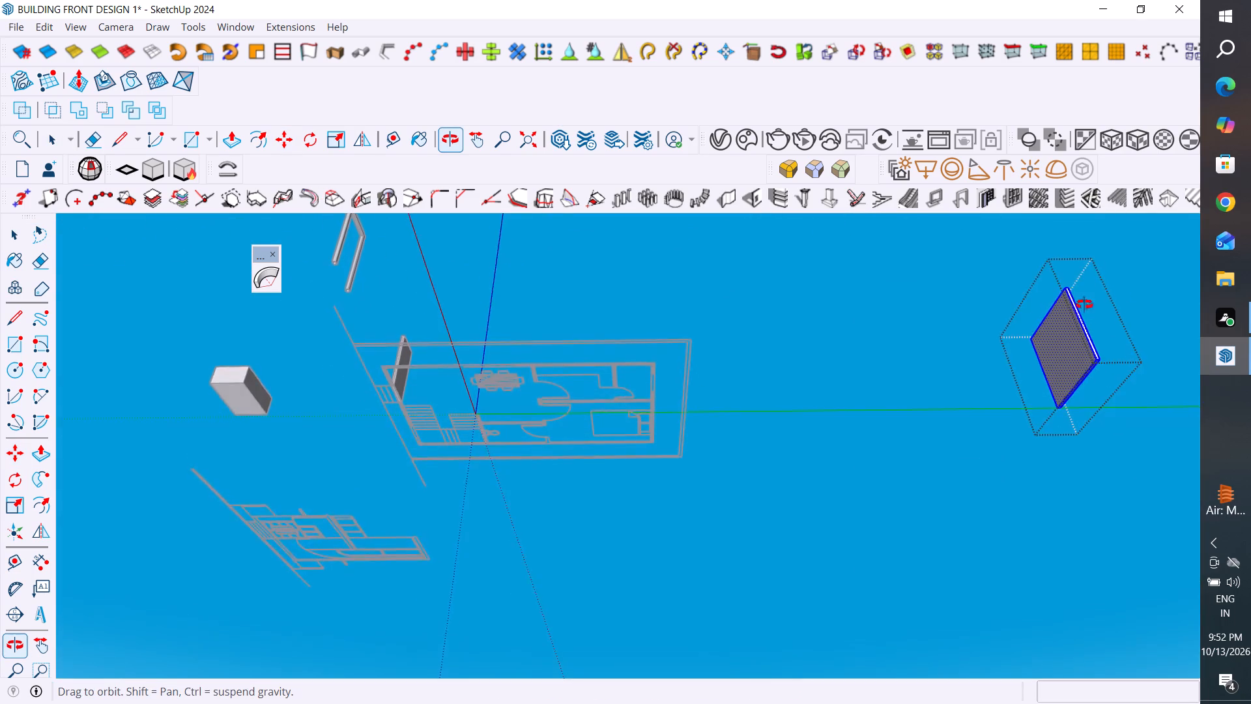
middle_drag(1084, 304, 1091, 368)
click(966, 460)
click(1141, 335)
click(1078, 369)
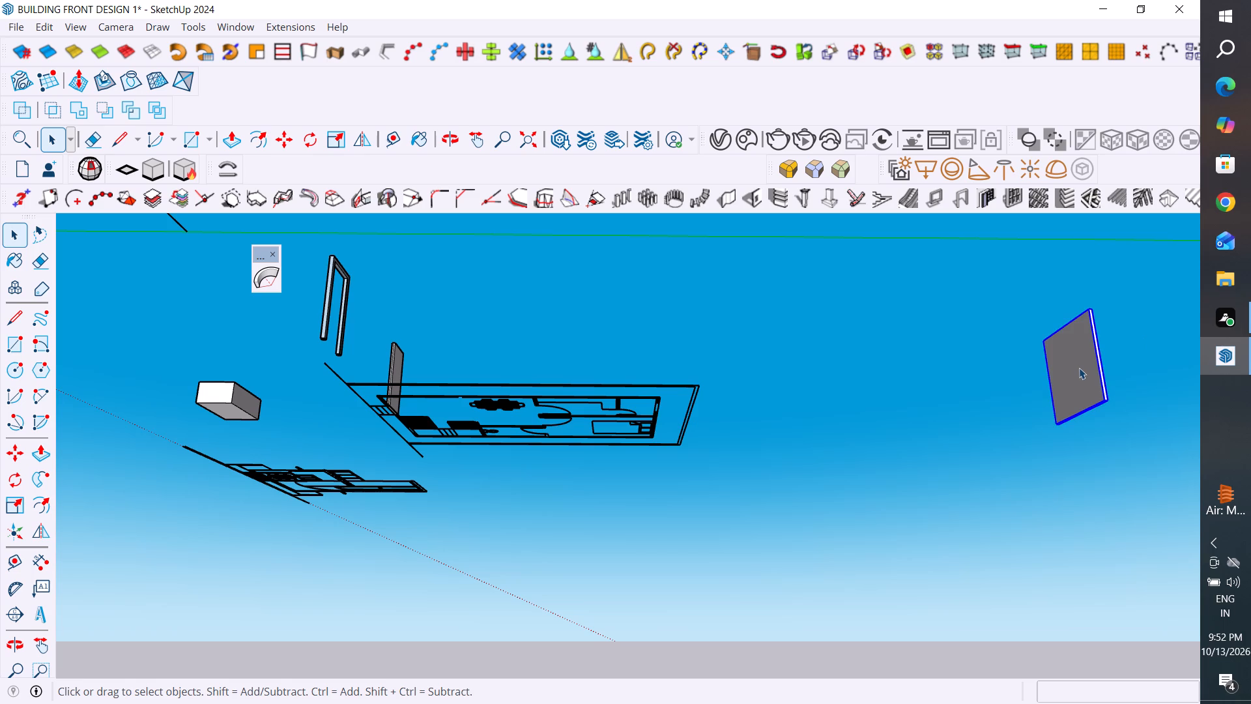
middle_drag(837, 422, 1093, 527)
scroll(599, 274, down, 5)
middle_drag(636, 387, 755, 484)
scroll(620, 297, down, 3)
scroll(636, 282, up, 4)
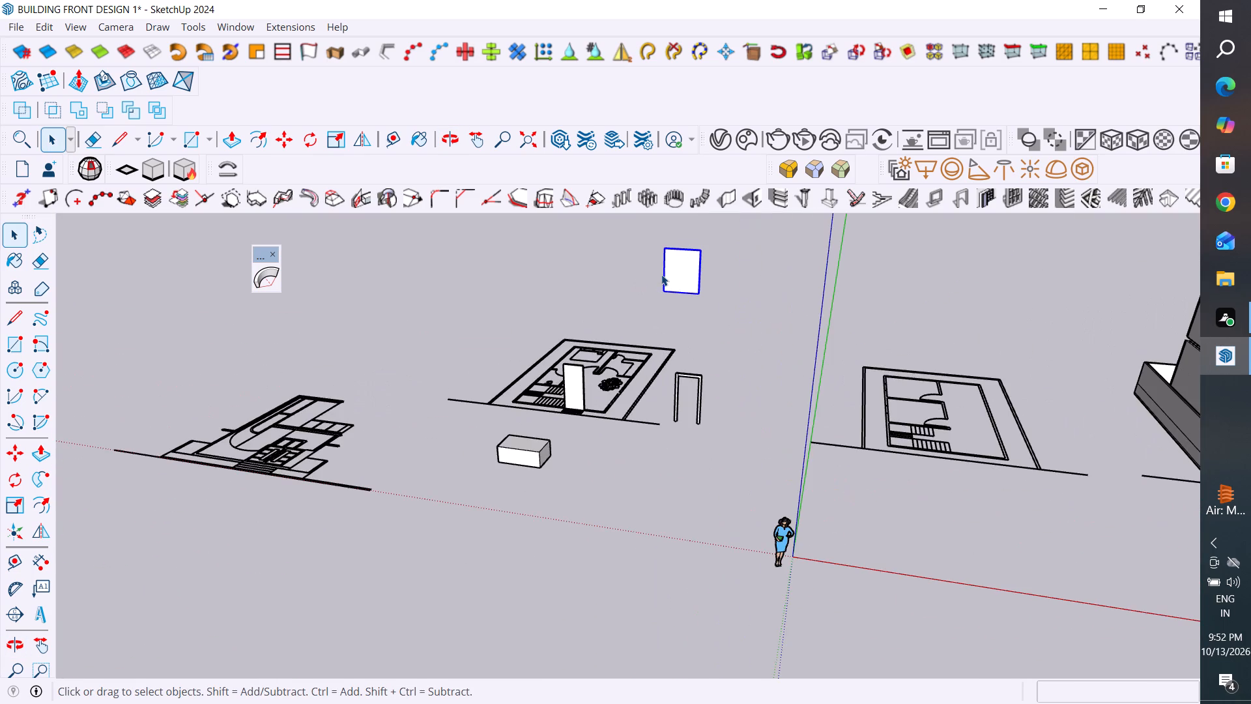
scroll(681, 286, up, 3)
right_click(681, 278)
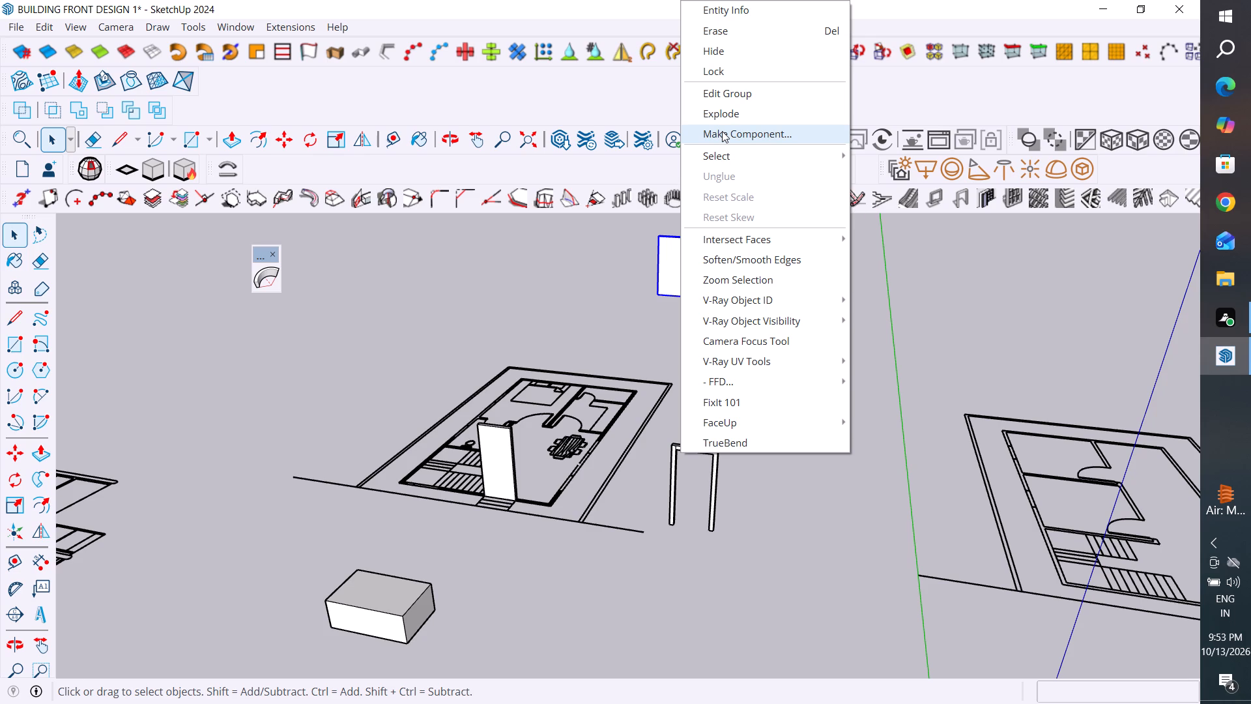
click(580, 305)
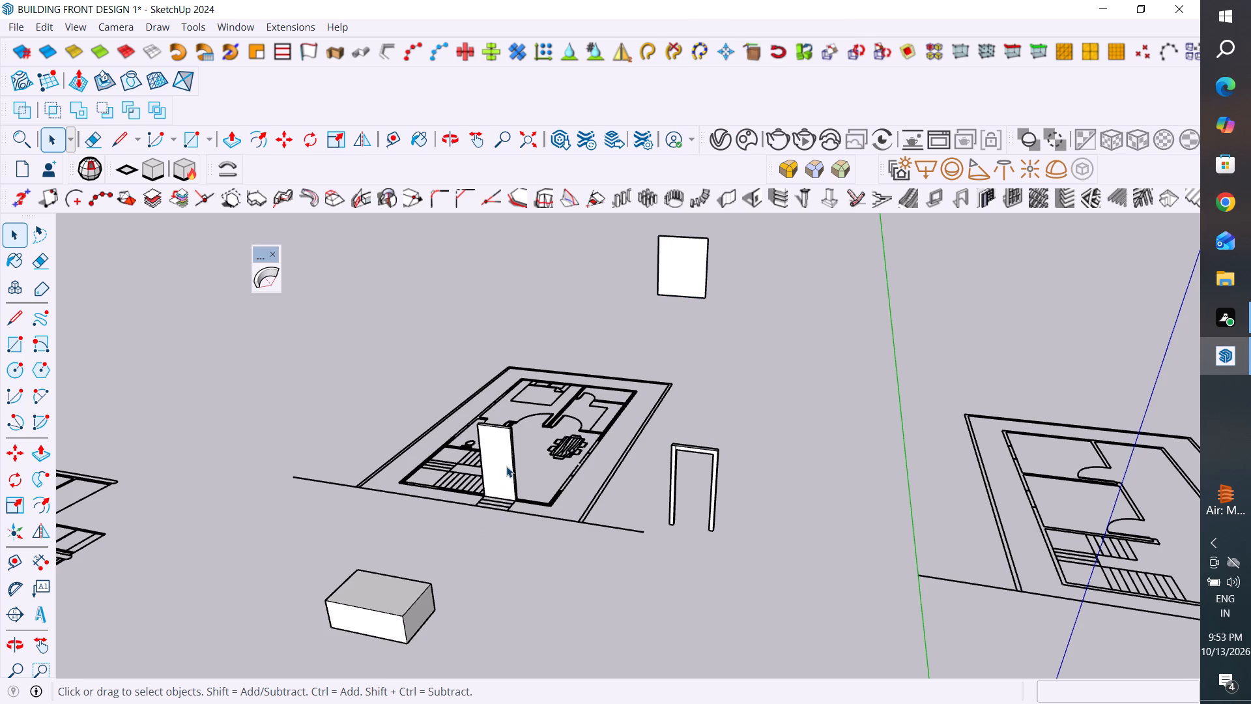
Move the narrow door panel about 873" along the green axis so its base sits on the large wall panel's bottom edge.
click(506, 466)
scroll(511, 504, up, 10)
middle_drag(758, 482, 560, 536)
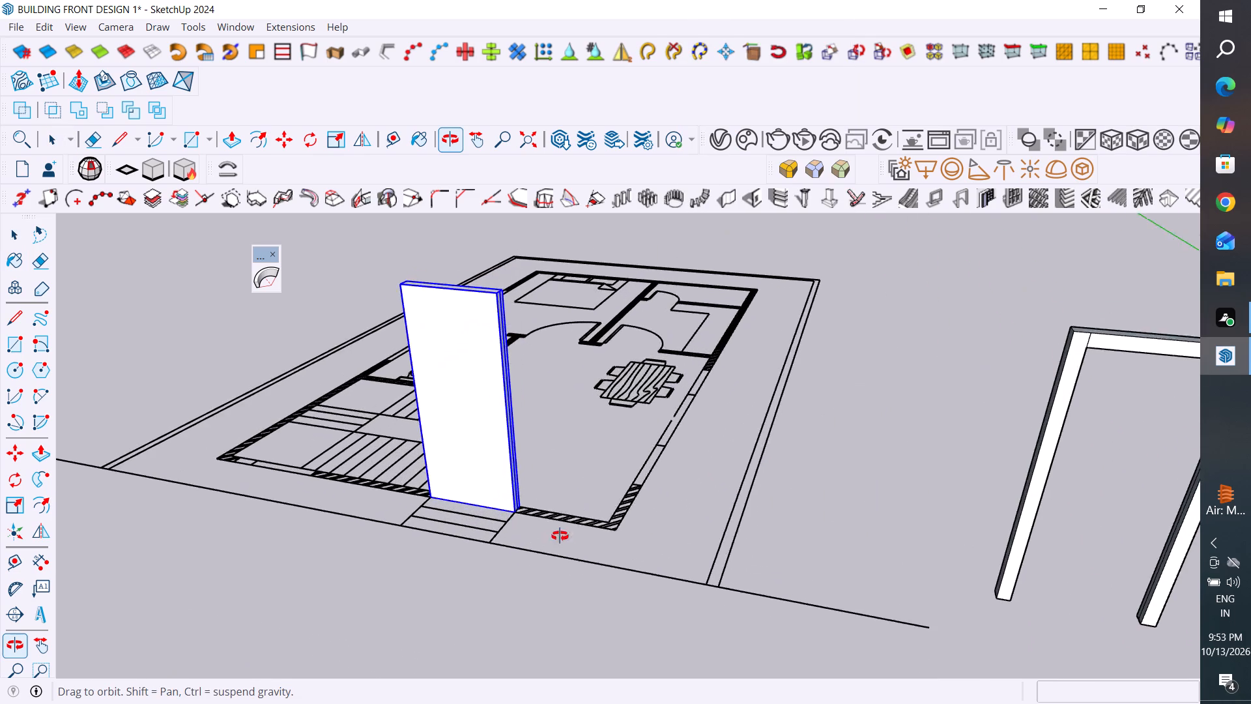
middle_drag(560, 536, 528, 510)
scroll(355, 395, down, 3)
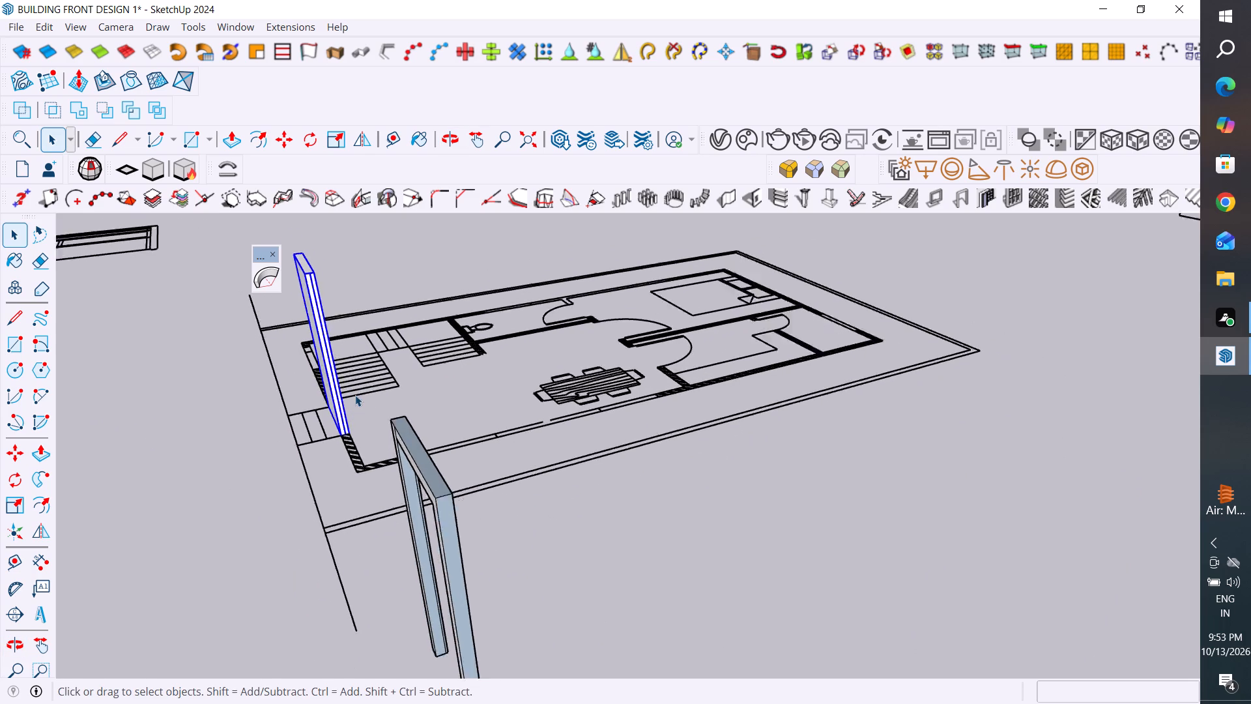
scroll(355, 395, down, 7)
scroll(348, 391, up, 2)
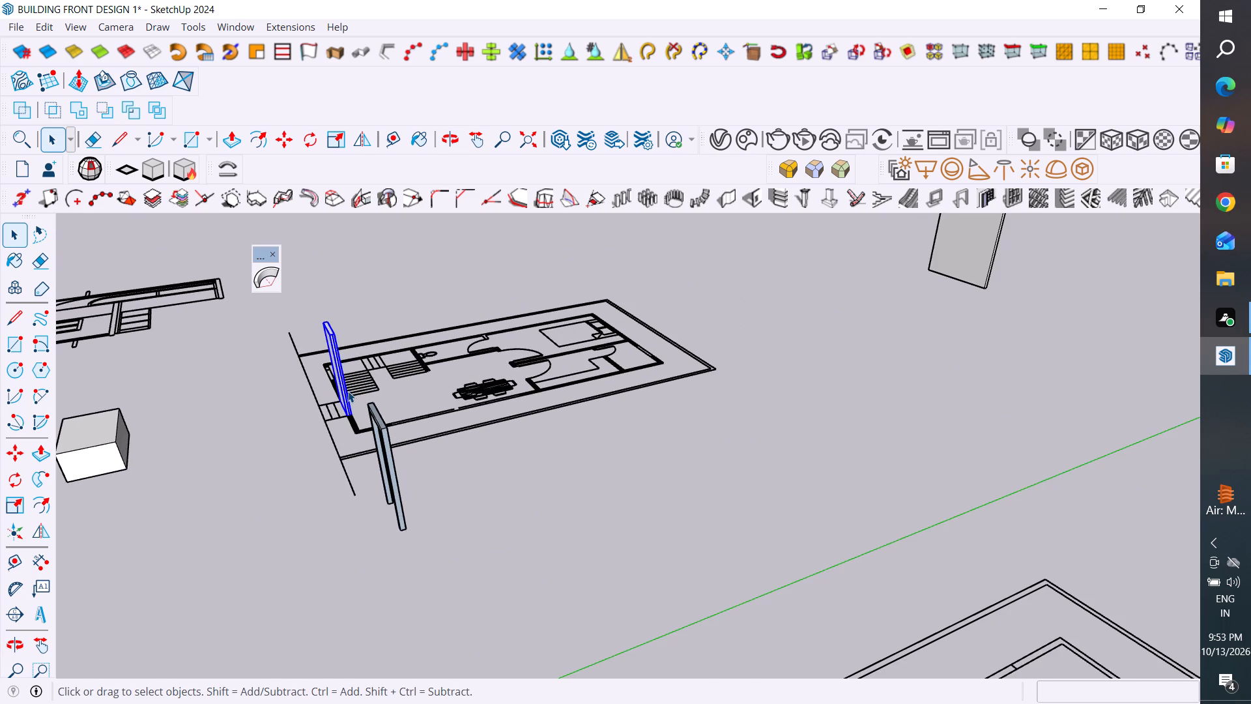
key(m)
scroll(327, 420, up, 10)
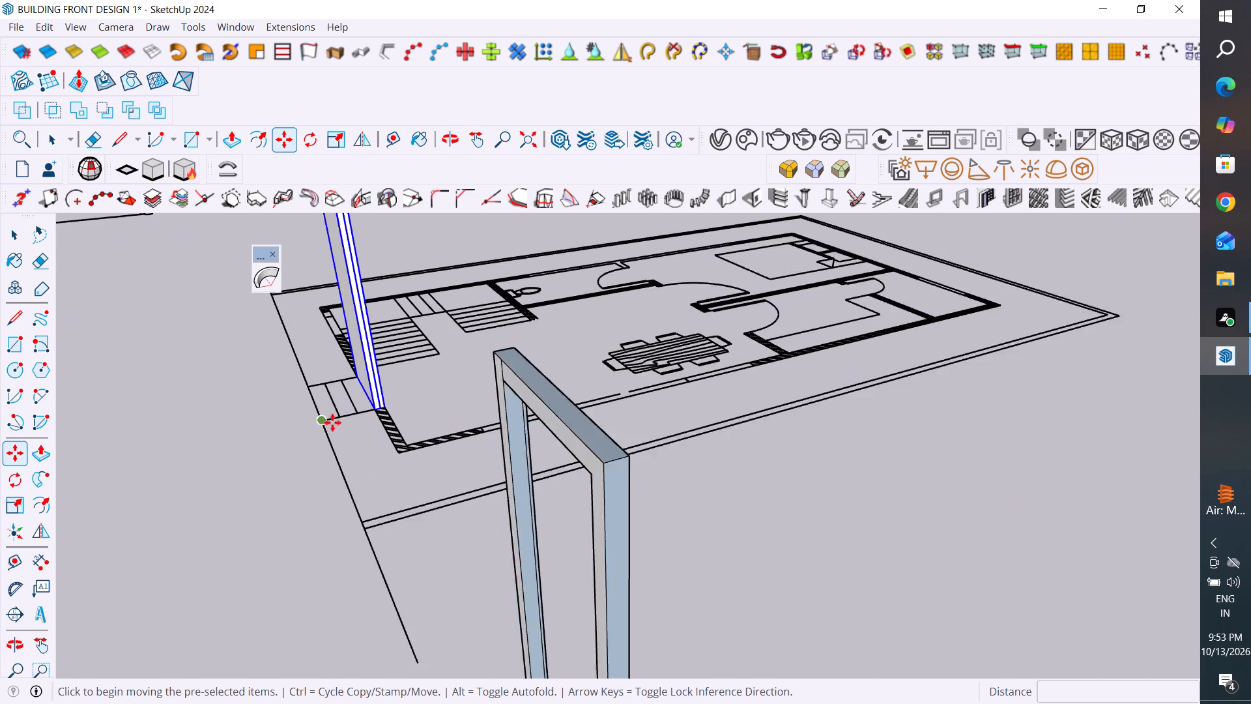
click(375, 409)
scroll(375, 409, down, 6)
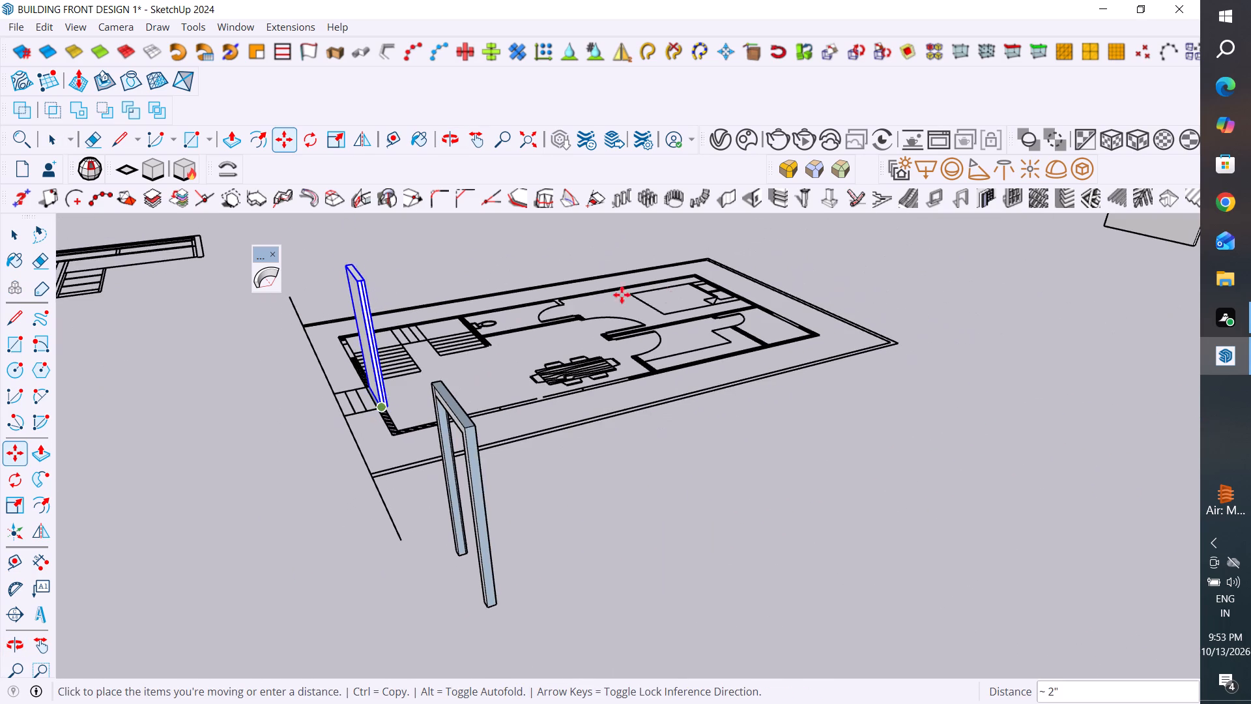
middle_click(1087, 322)
scroll(861, 408, down, 20)
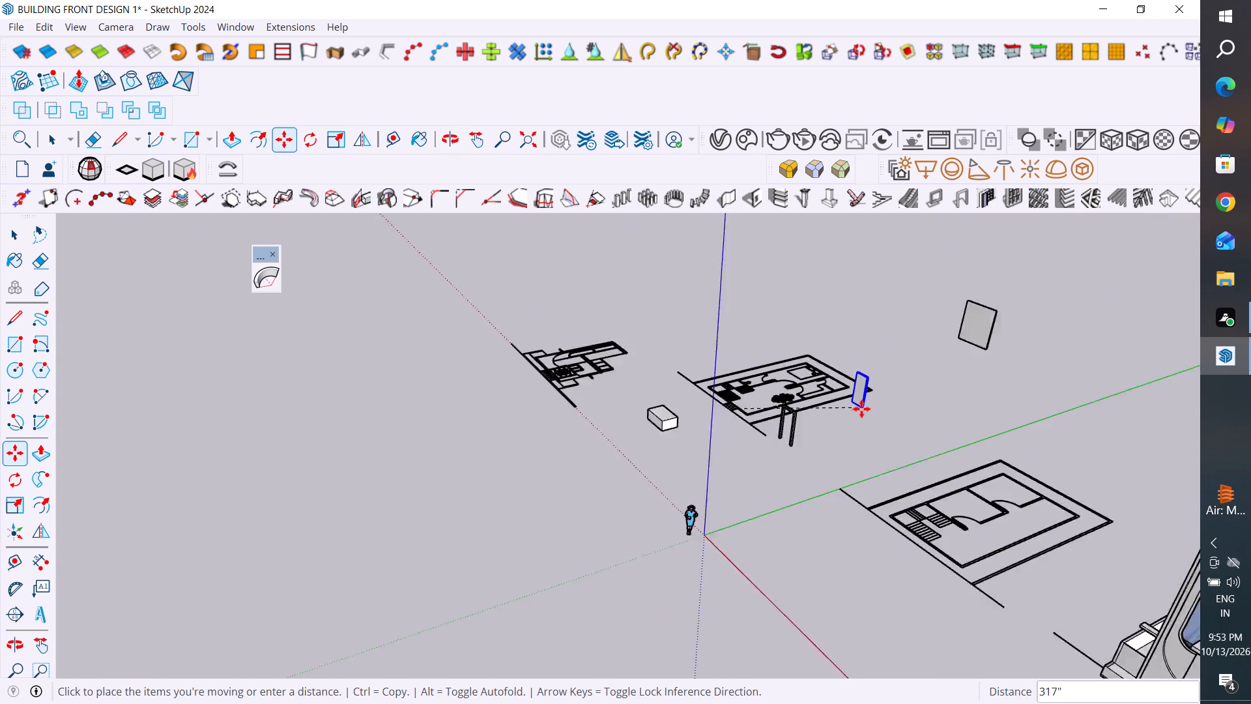
scroll(928, 338, up, 18)
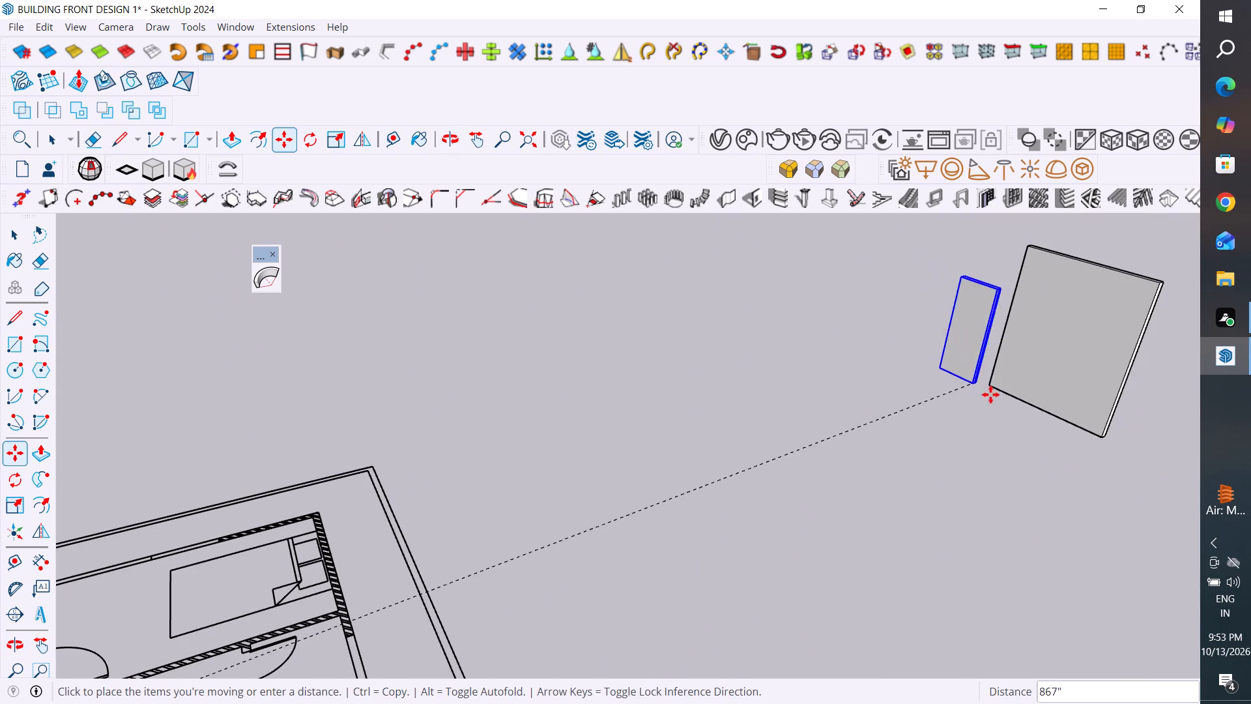
click(1065, 420)
click(16, 235)
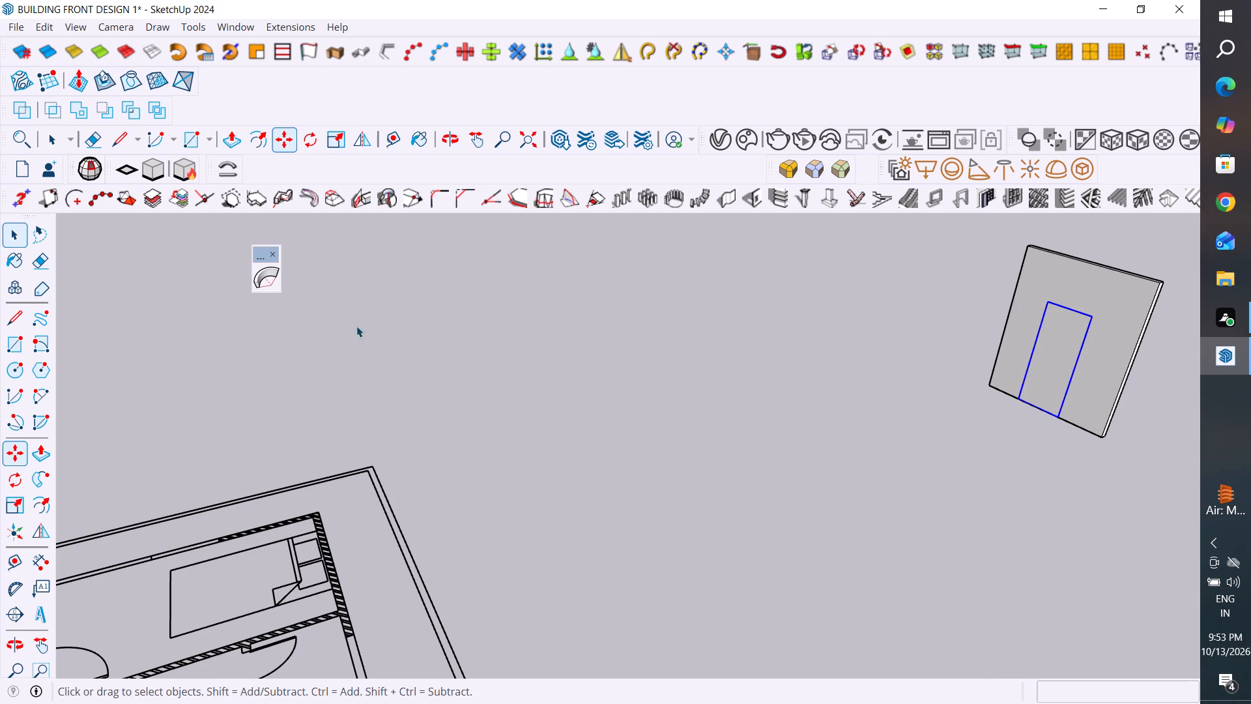
click(455, 330)
Examine the door panel and the large wall panel from both sides, checking which geometry belongs to each group.
scroll(892, 338, down, 6)
scroll(985, 318, up, 9)
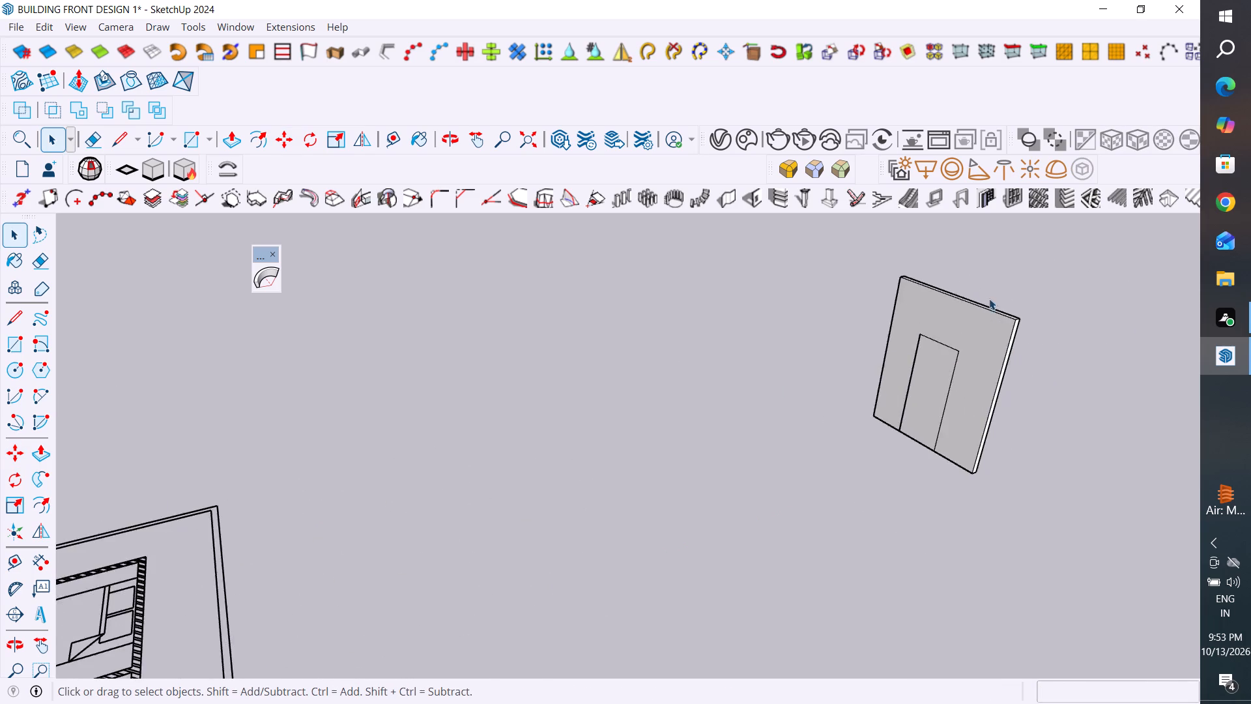
scroll(989, 299, up, 2)
middle_drag(877, 539, 1078, 441)
click(822, 486)
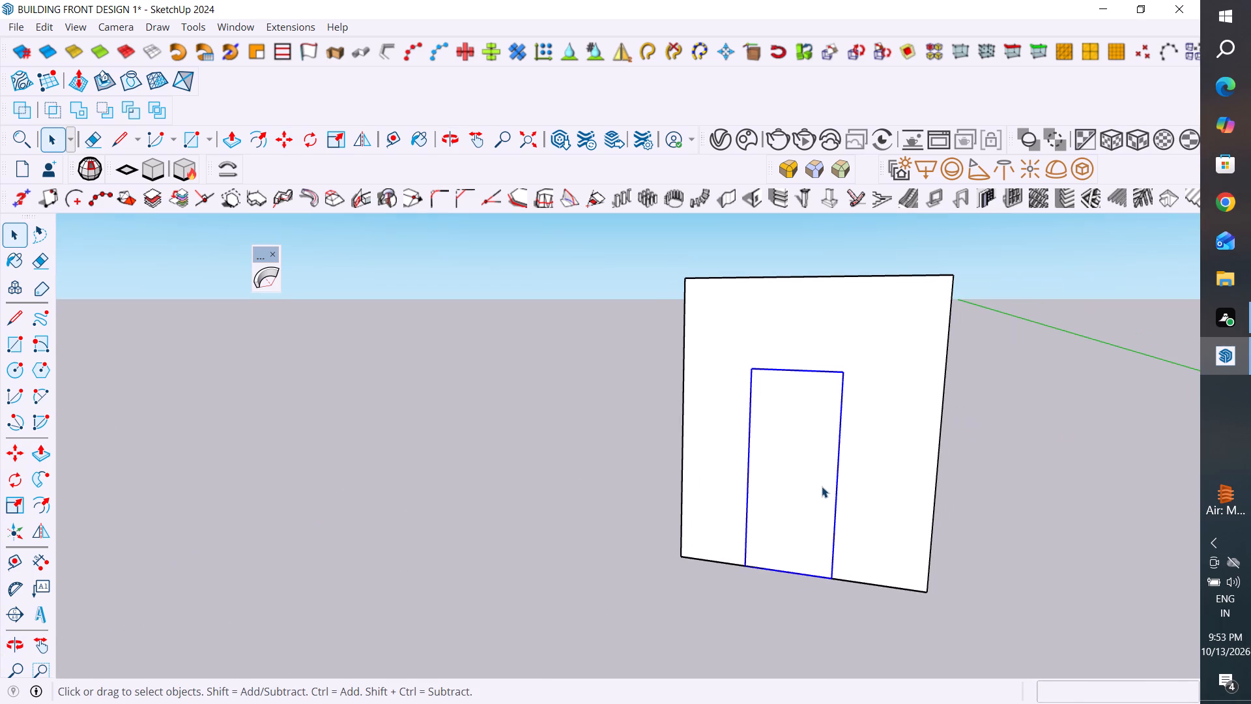
triple_click(822, 481)
click(822, 481)
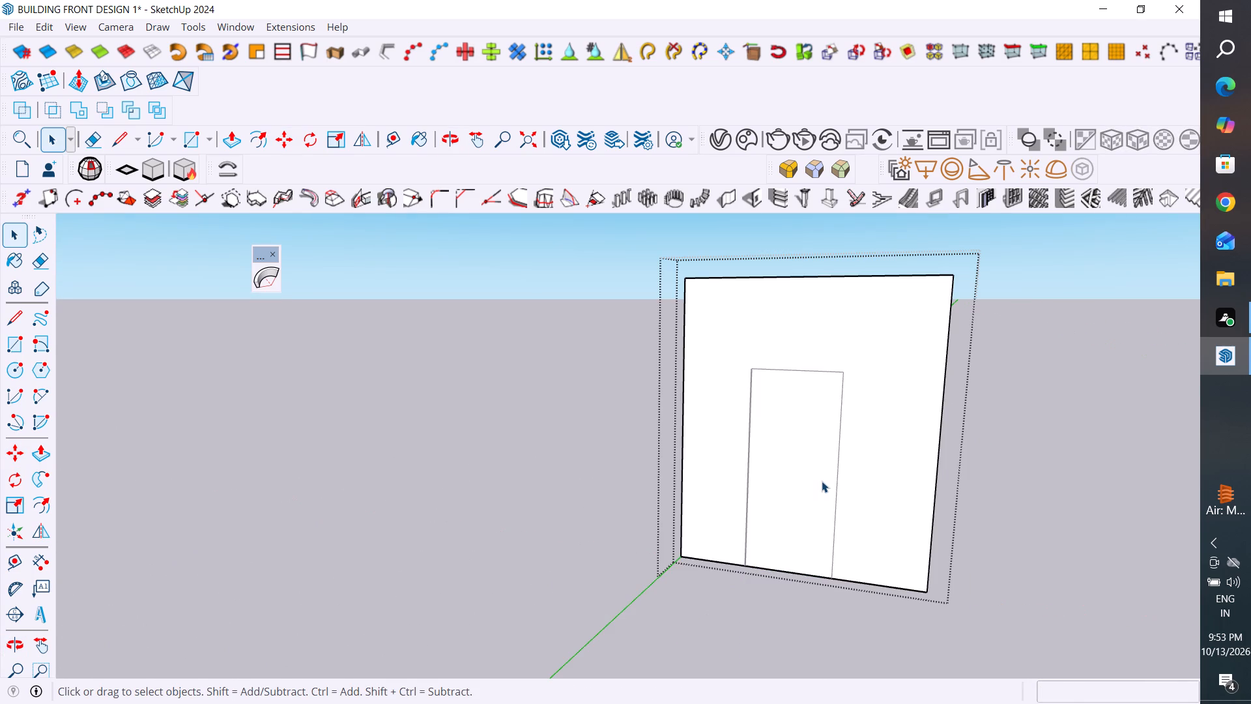
click(822, 481)
click(822, 481)
click(1036, 483)
middle_drag(1008, 494, 281, 413)
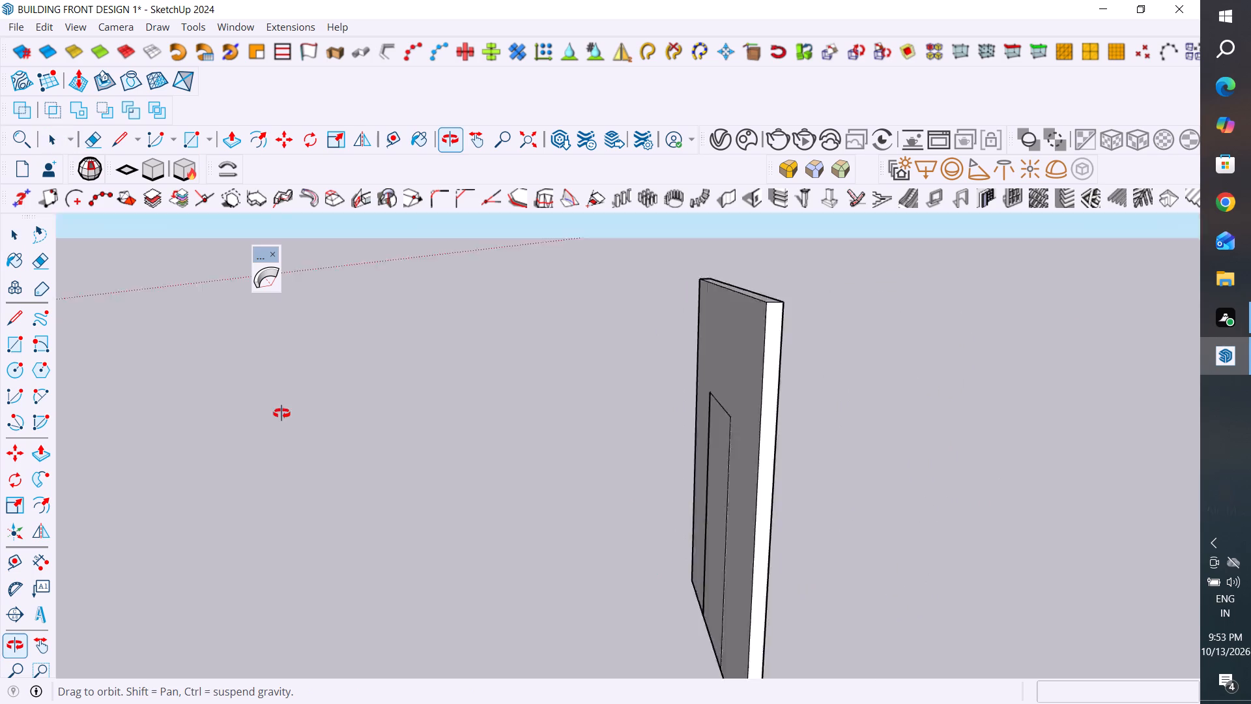
middle_drag(281, 413, 296, 504)
click(412, 493)
click(477, 472)
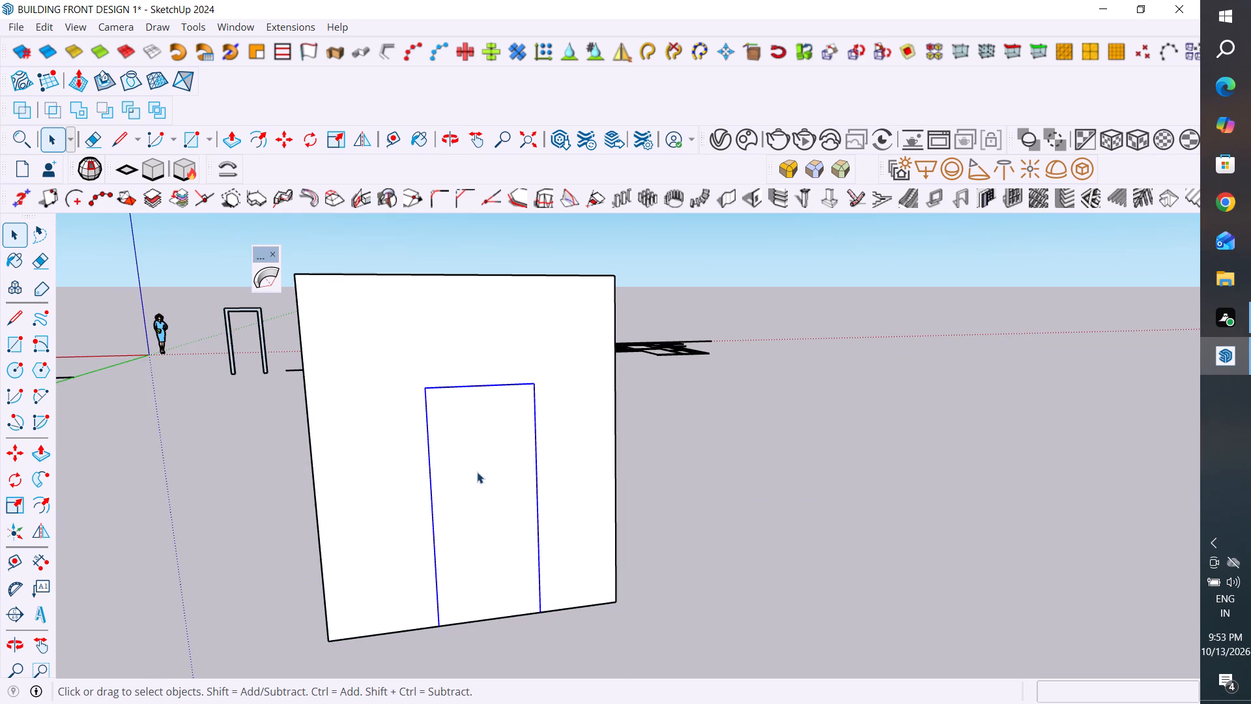
double_click(478, 470)
click(478, 470)
click(478, 470)
double_click(480, 466)
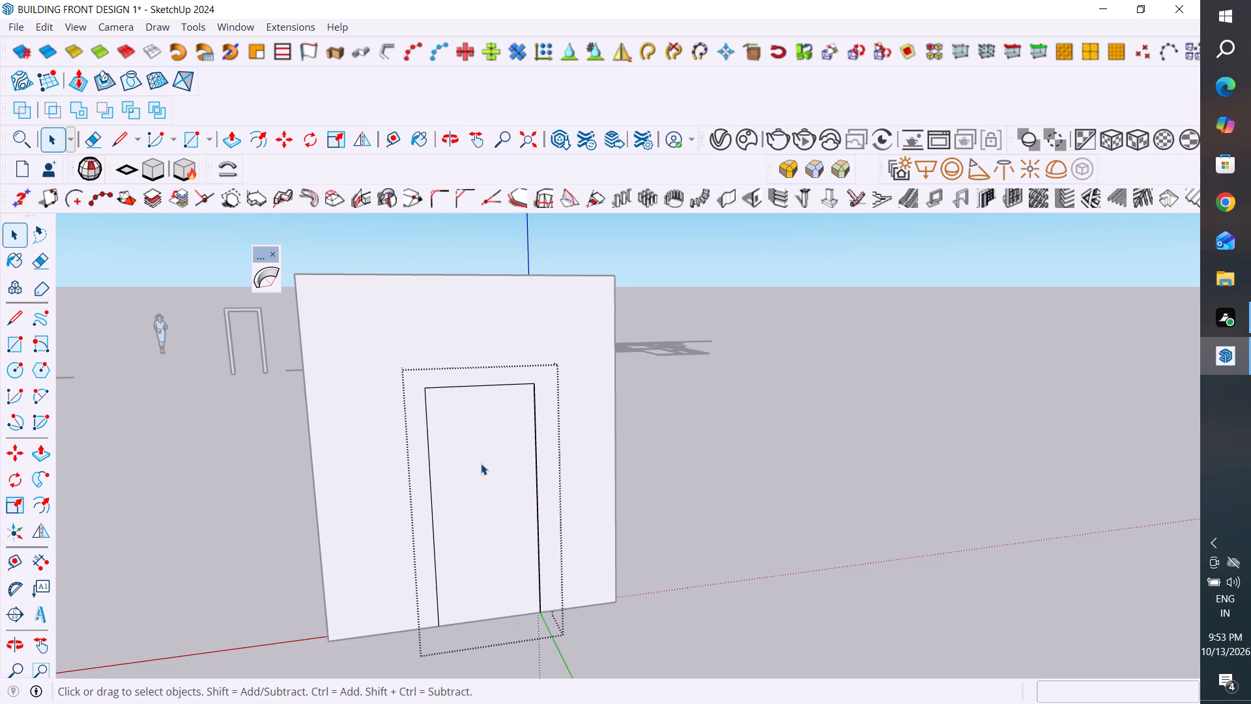
triple_click(482, 463)
triple_click(482, 463)
scroll(700, 344, down, 7)
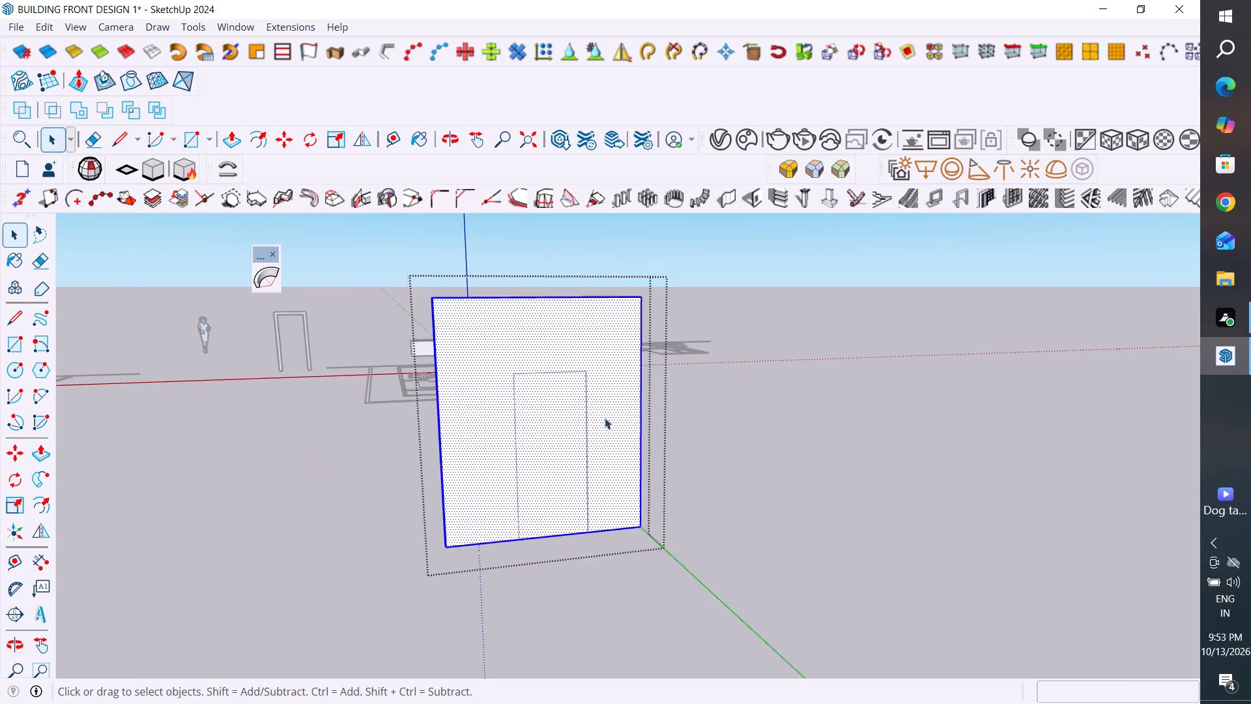
middle_drag(553, 465, 742, 488)
scroll(742, 488, up, 1)
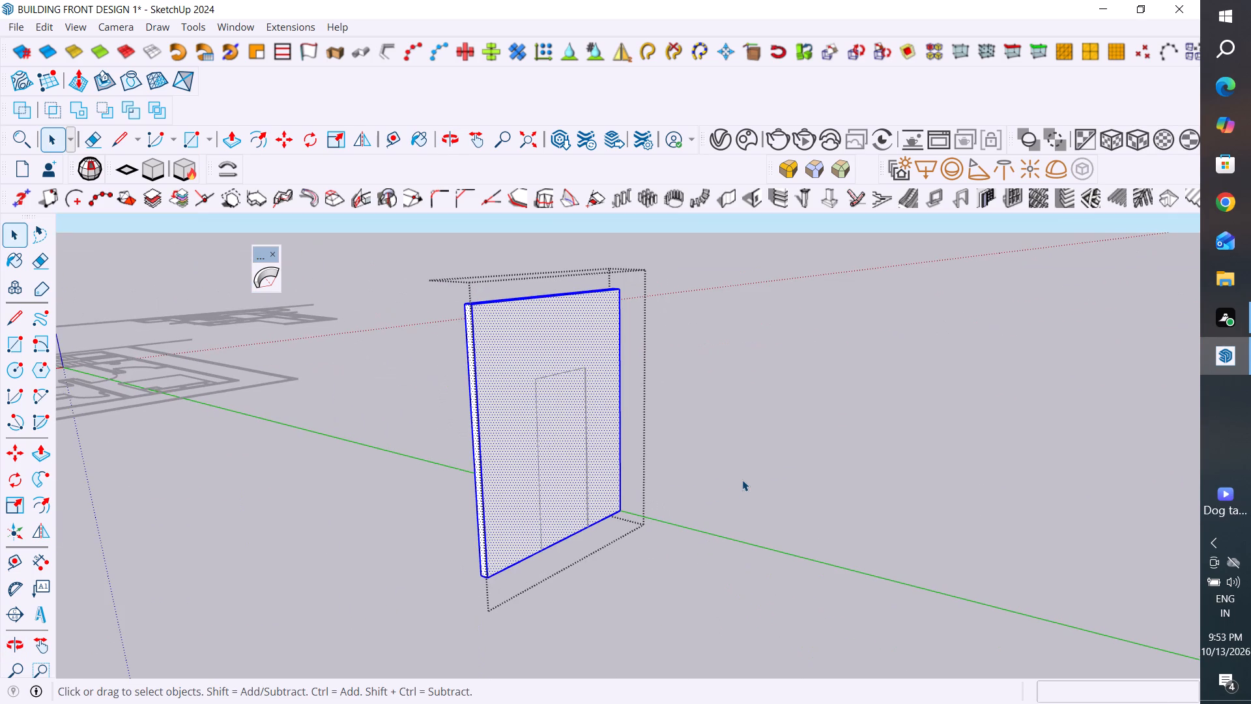
click(818, 501)
Move the large wall panel about 10" along the green axis so the door panel stands in front of it.
scroll(562, 541, up, 3)
click(450, 564)
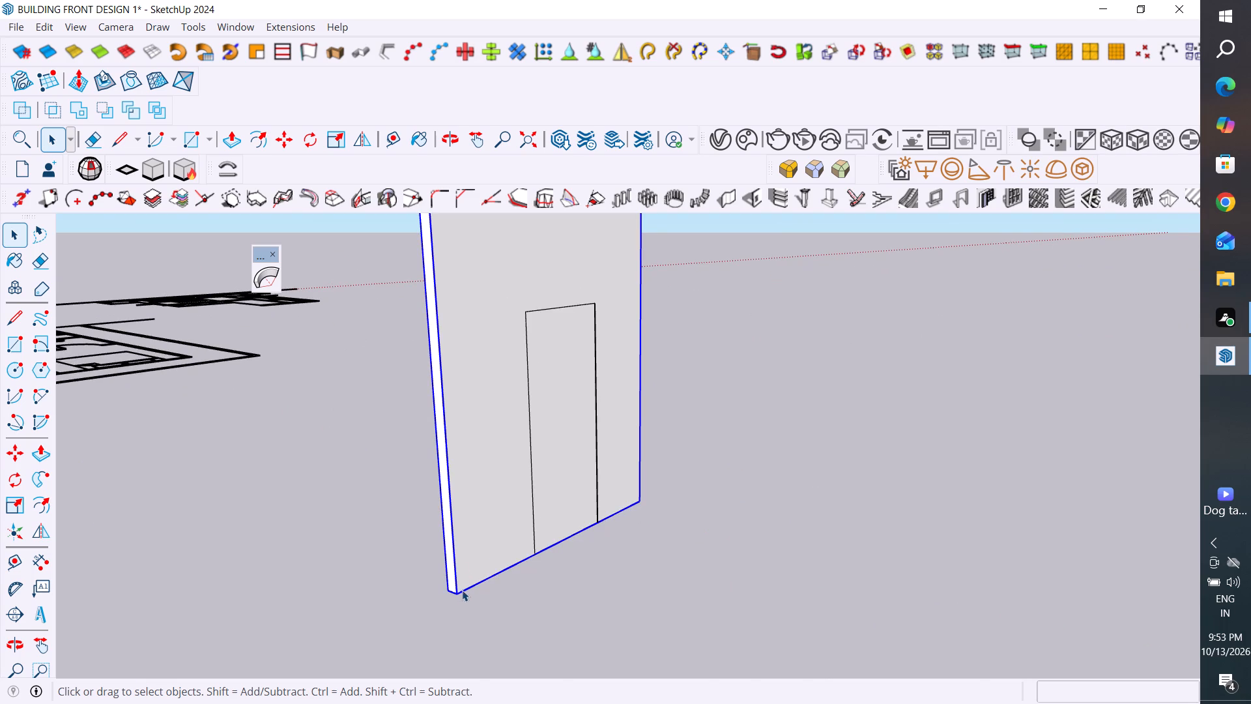
key(m)
click(456, 593)
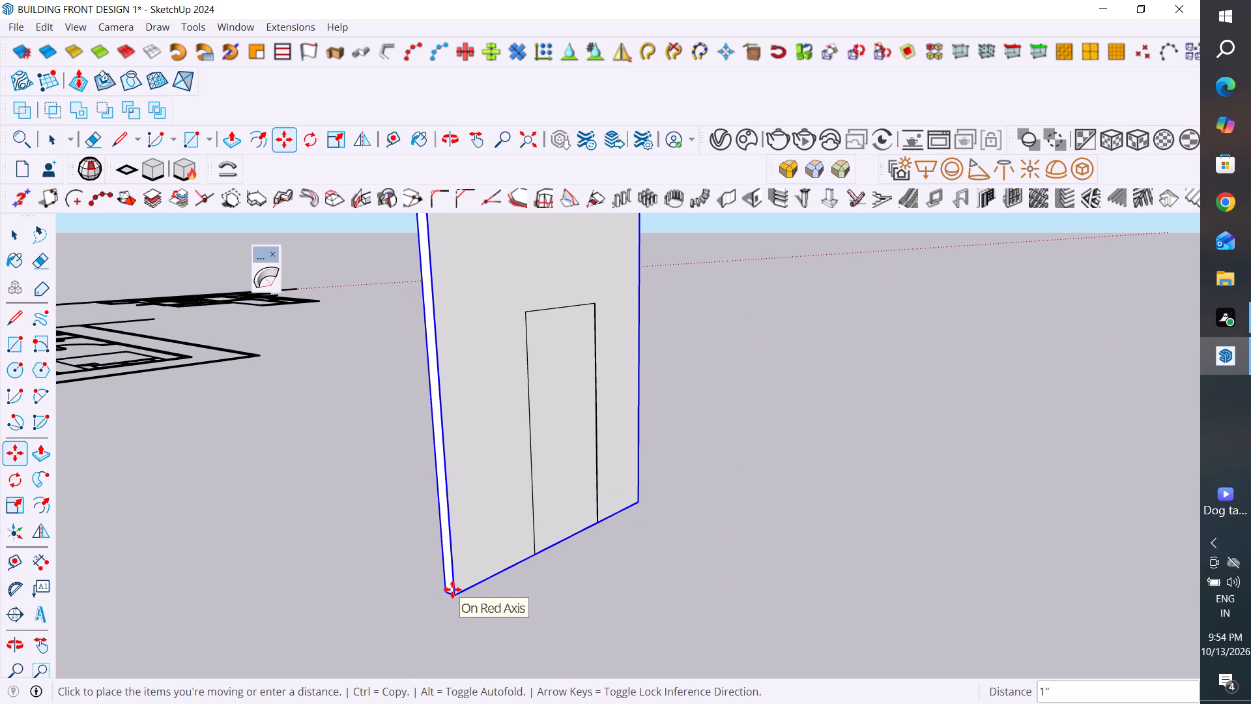
scroll(452, 589, up, 5)
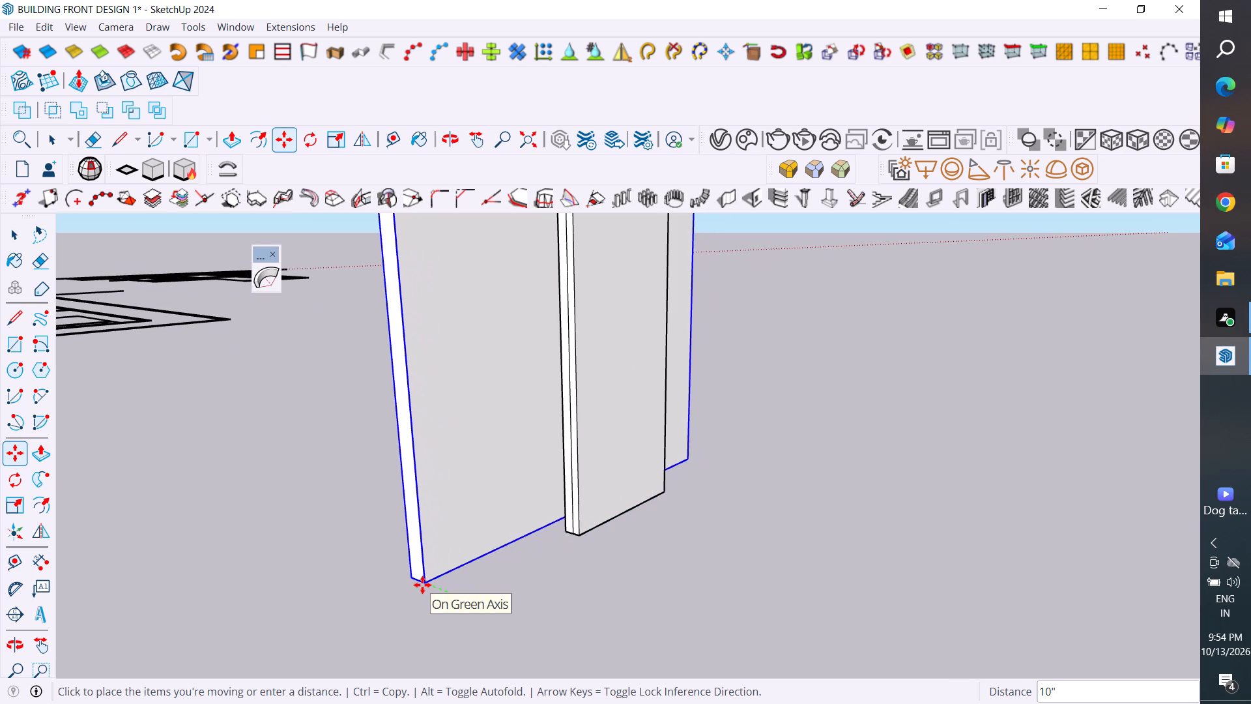
click(422, 585)
click(8, 238)
Push/Pull the door panel's front face outward by about 31" inside its group.
triple_click(601, 409)
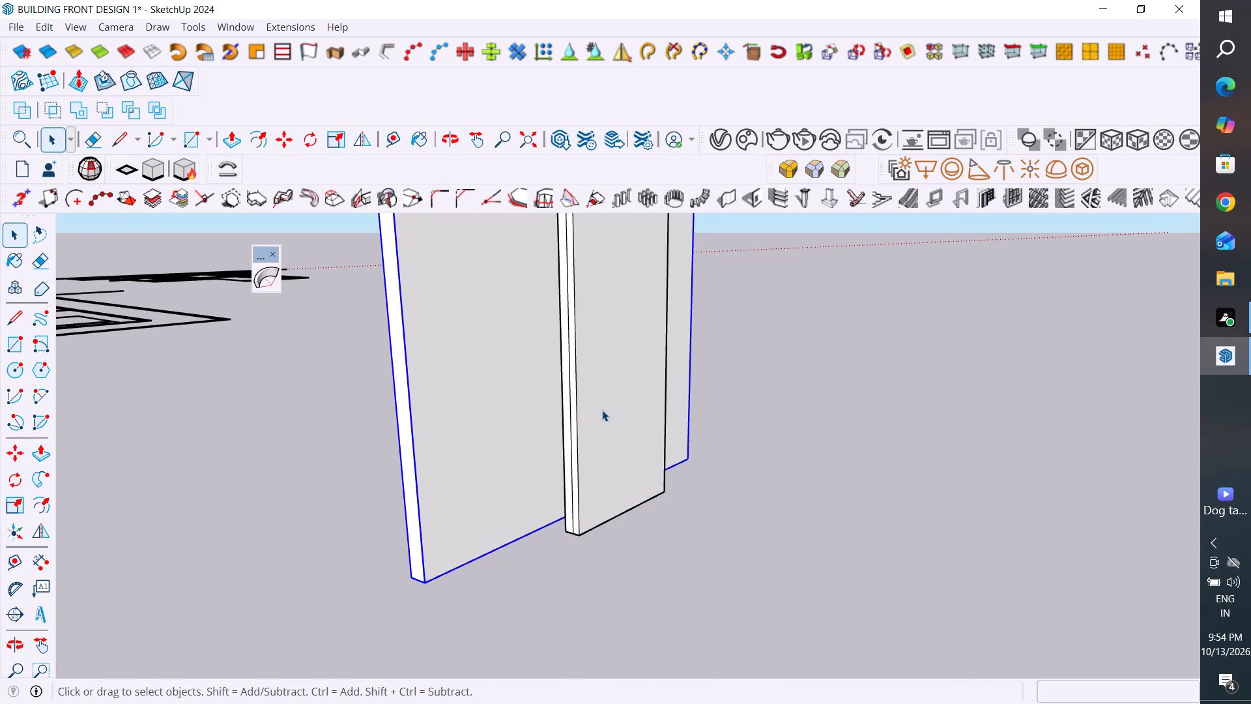
click(602, 410)
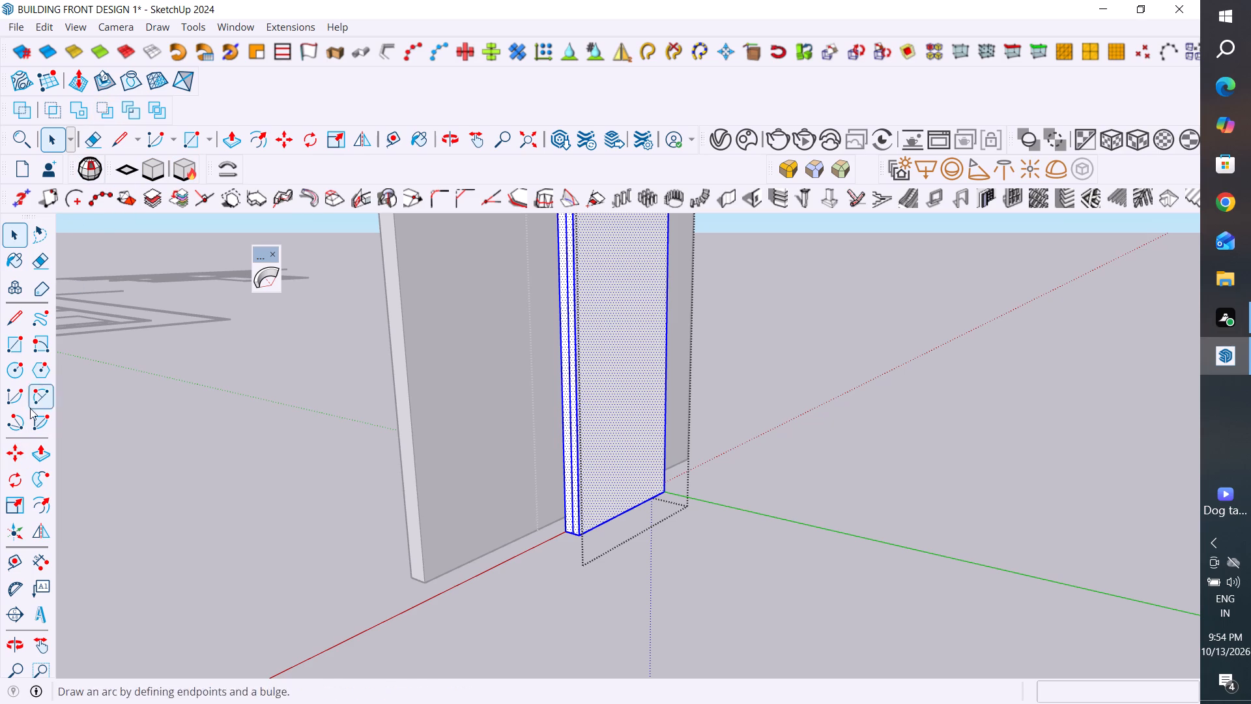
click(50, 439)
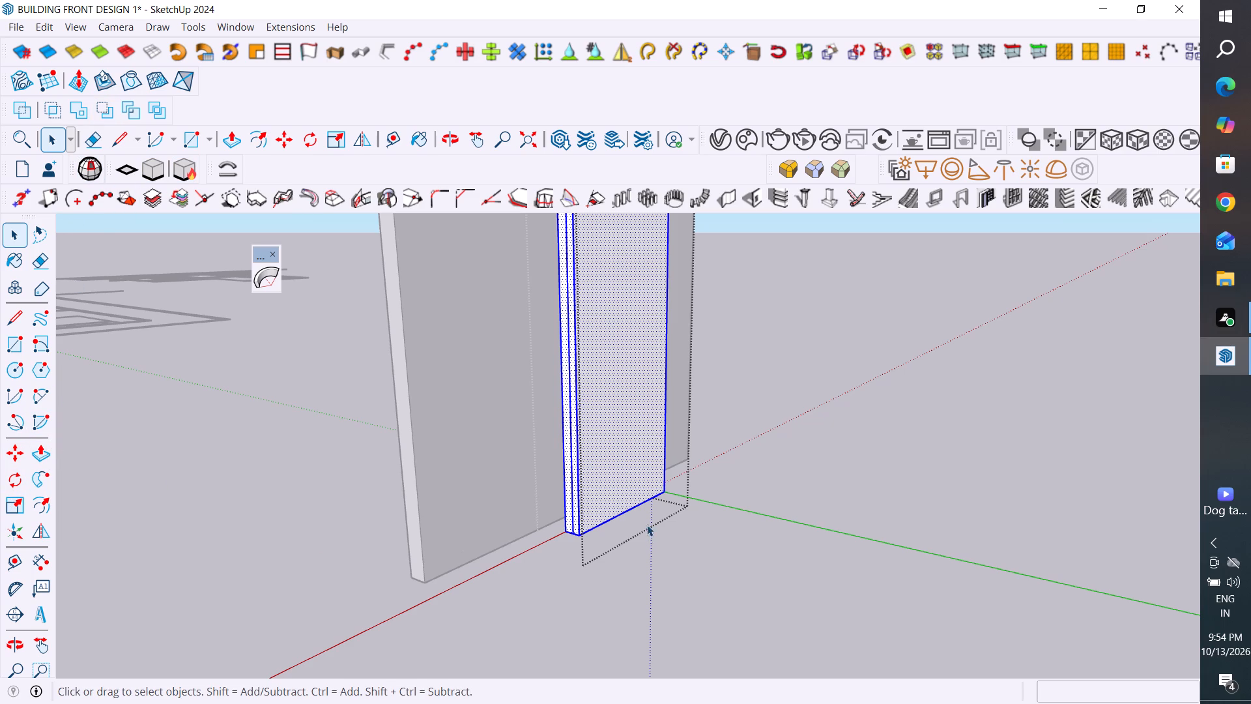
click(37, 449)
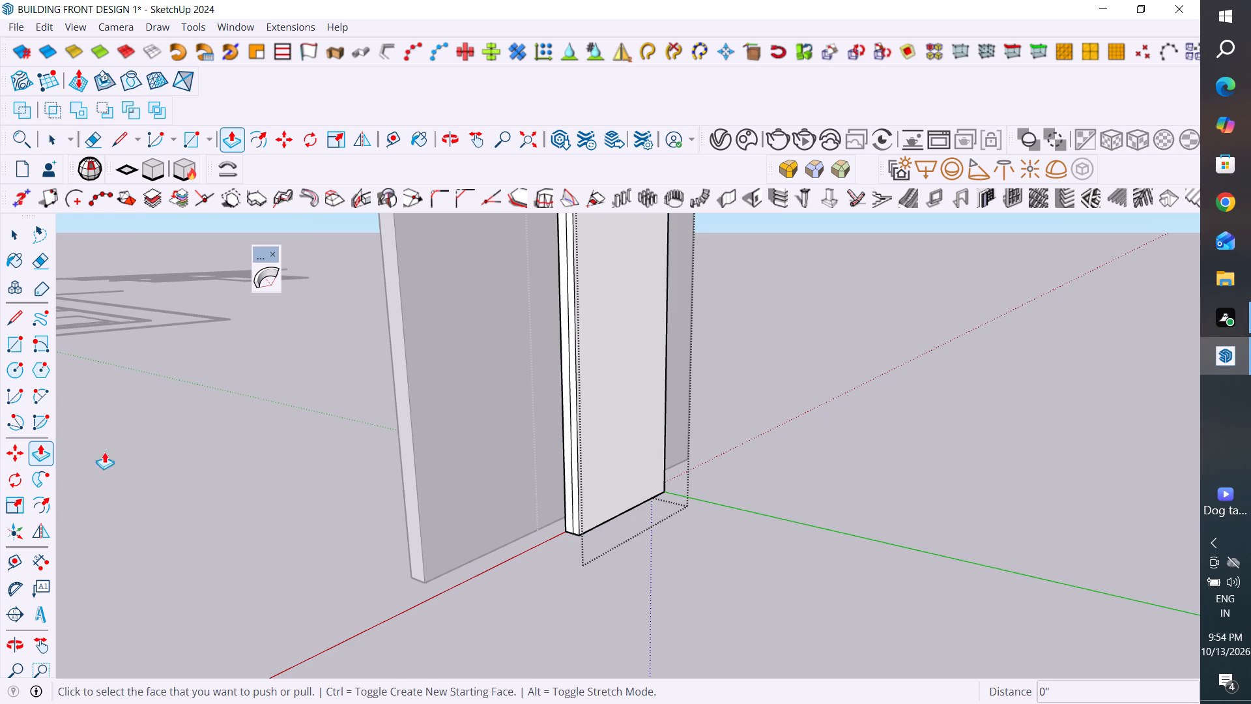
click(611, 405)
click(725, 458)
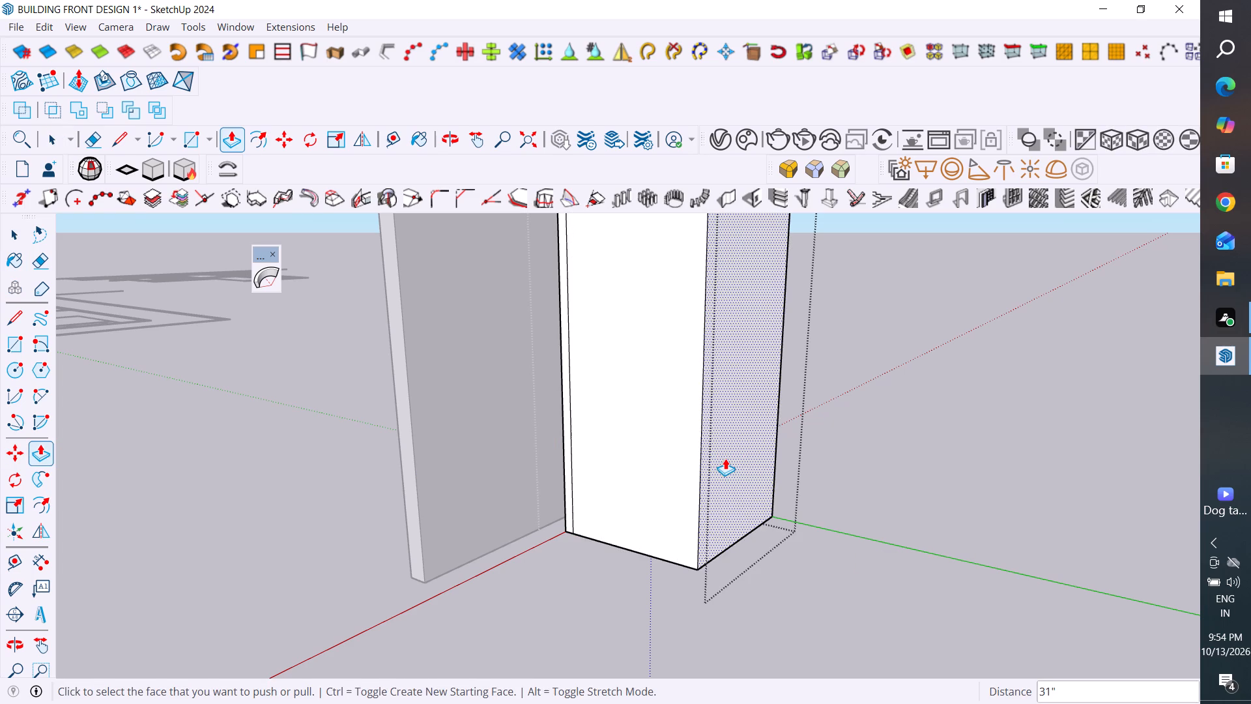
Move the thickened door panel about 29" along the green axis so it passes through the large wall panel.
click(10, 241)
click(271, 398)
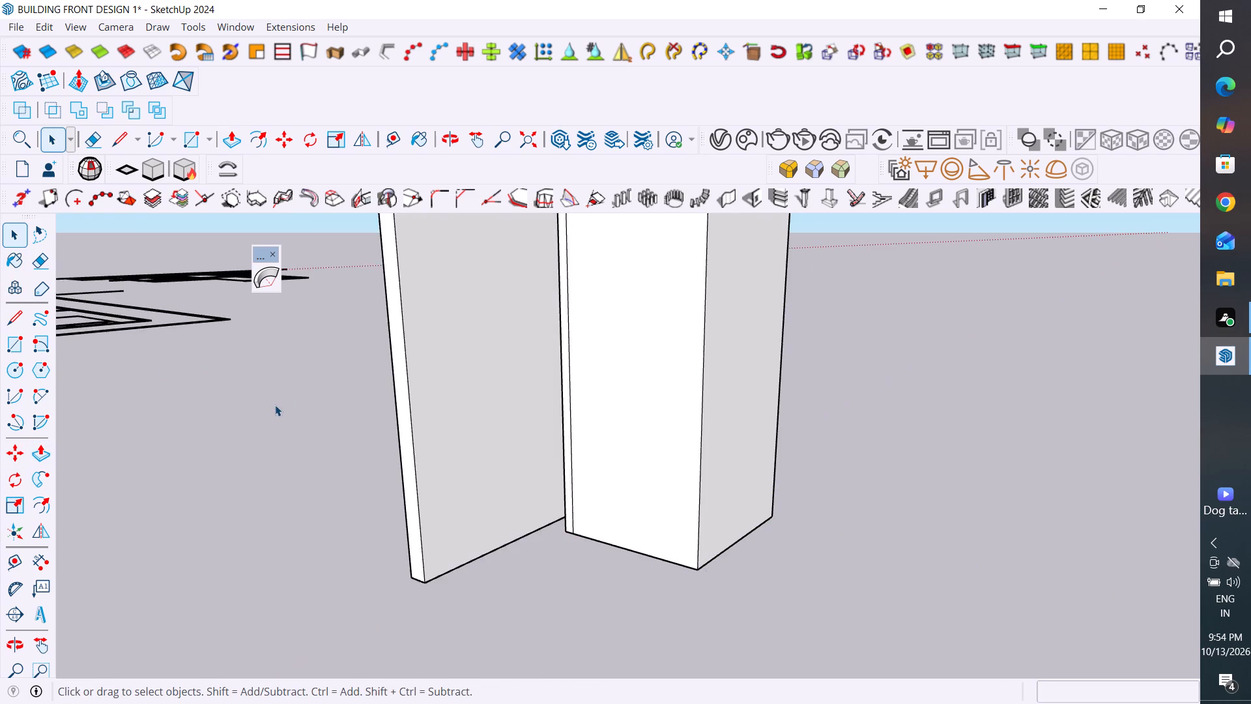
scroll(275, 405, down, 4)
middle_drag(276, 406, 326, 418)
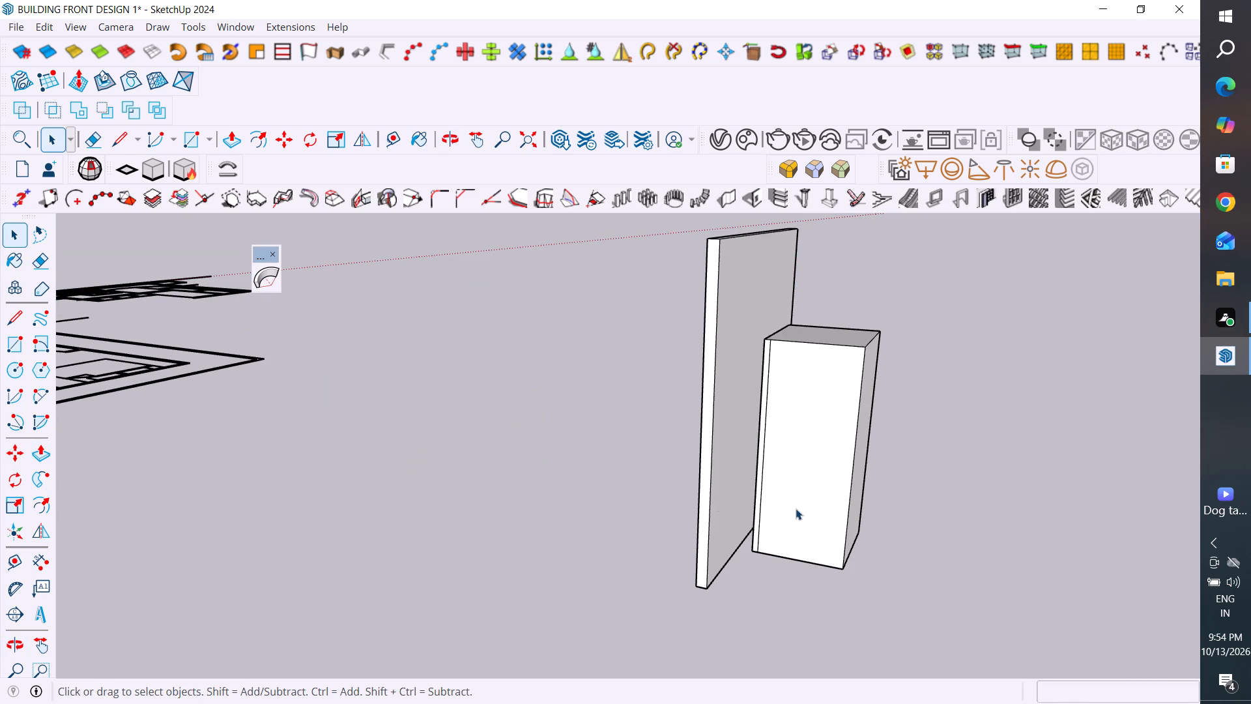
click(796, 508)
scroll(831, 561, up, 4)
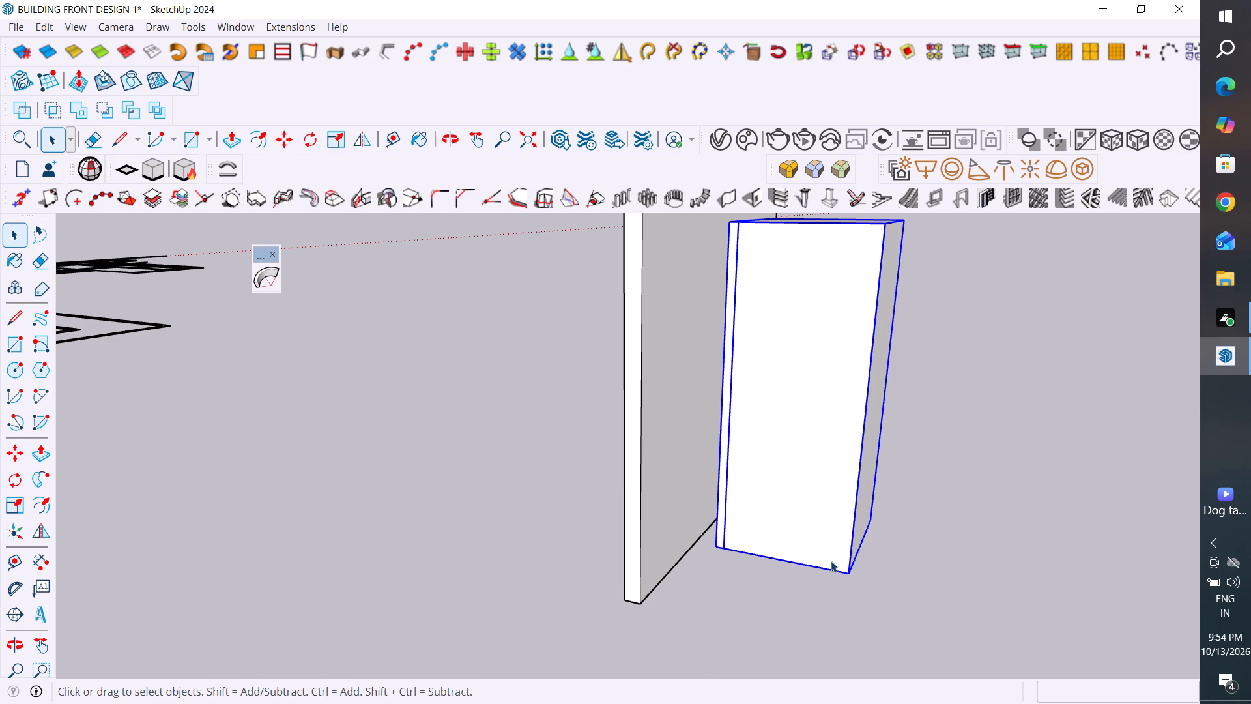
key(m)
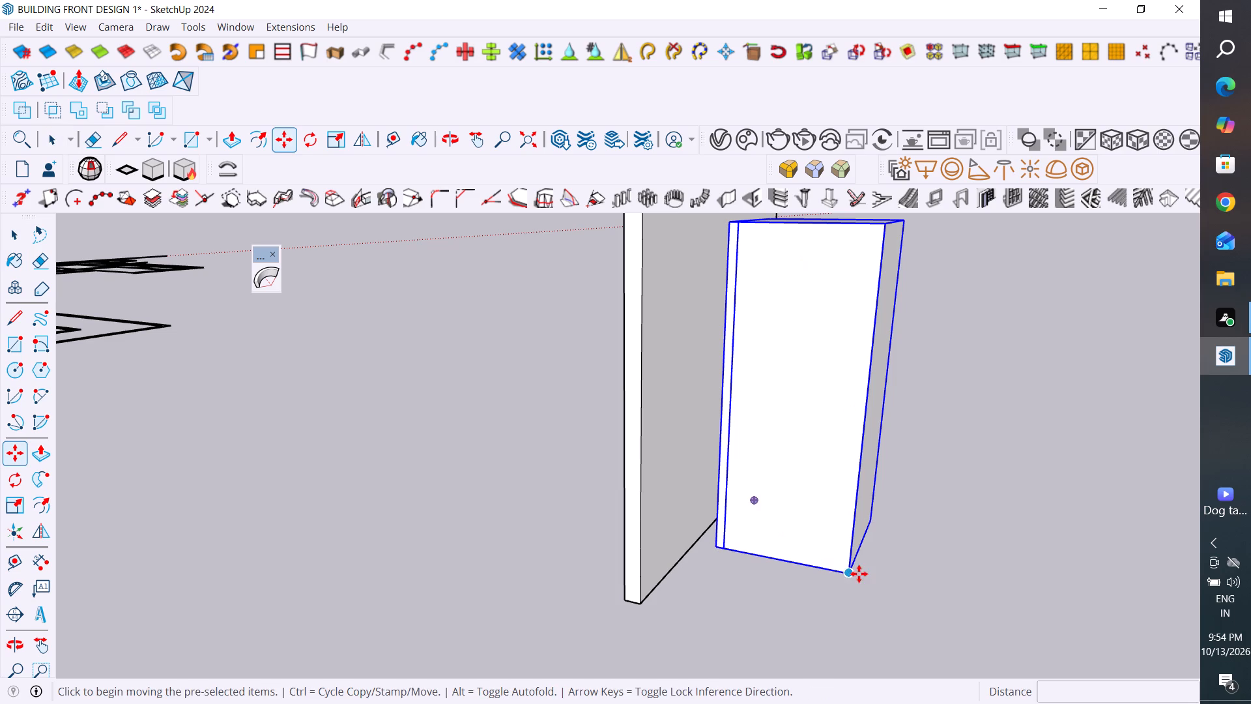
click(849, 574)
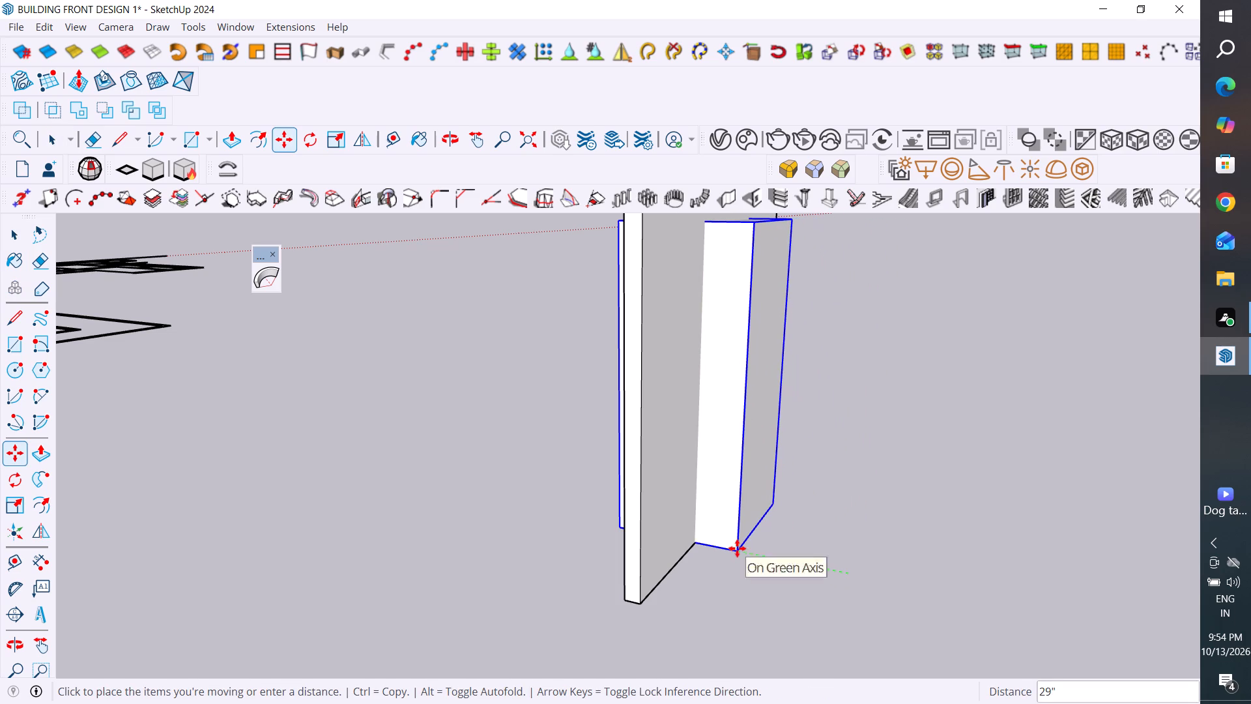
click(737, 548)
click(12, 236)
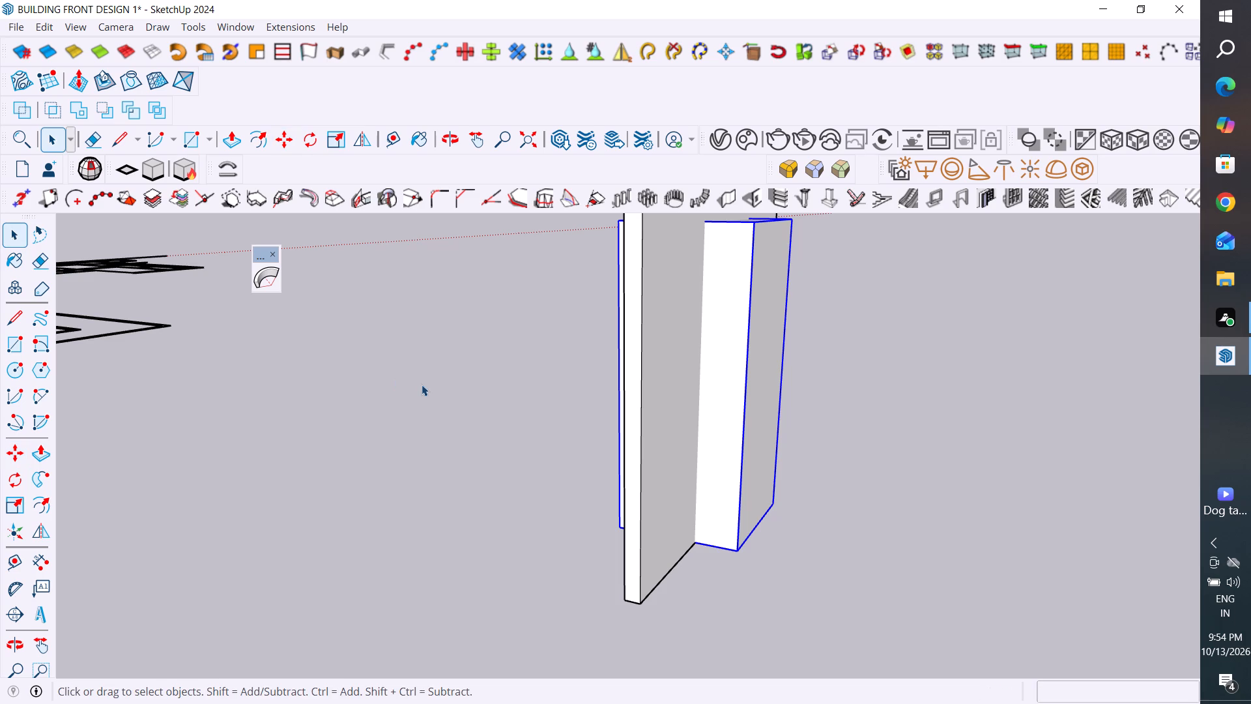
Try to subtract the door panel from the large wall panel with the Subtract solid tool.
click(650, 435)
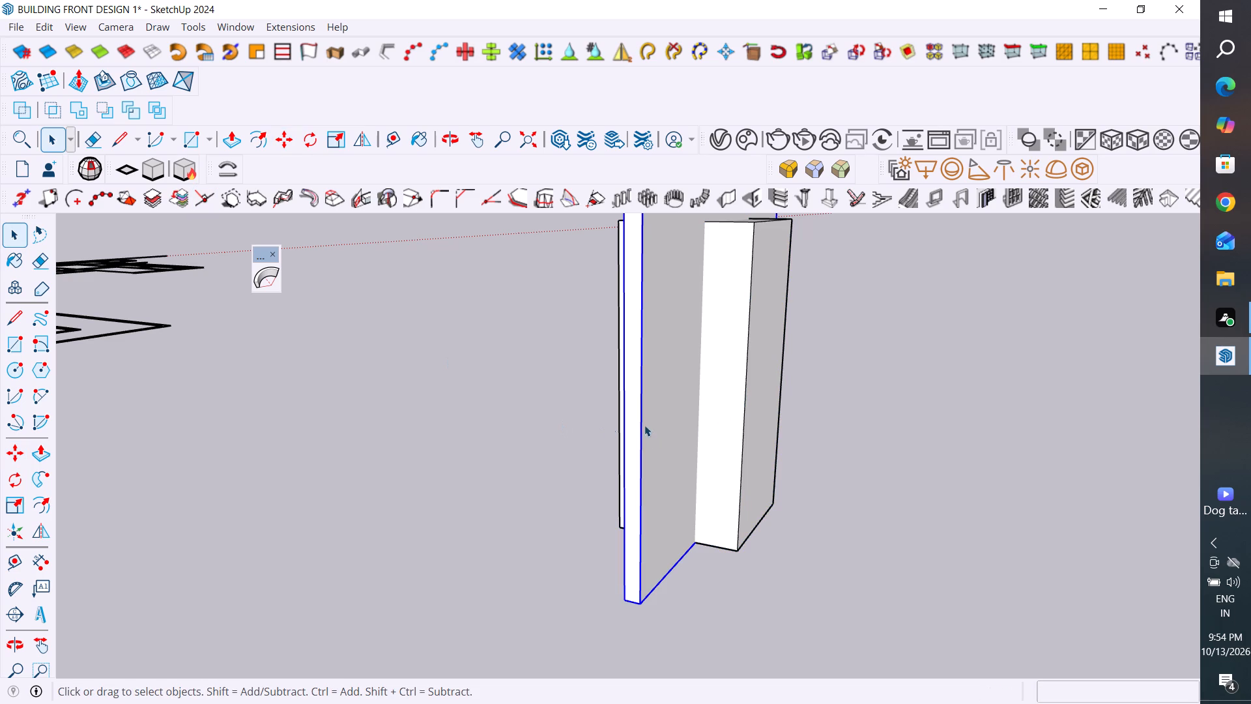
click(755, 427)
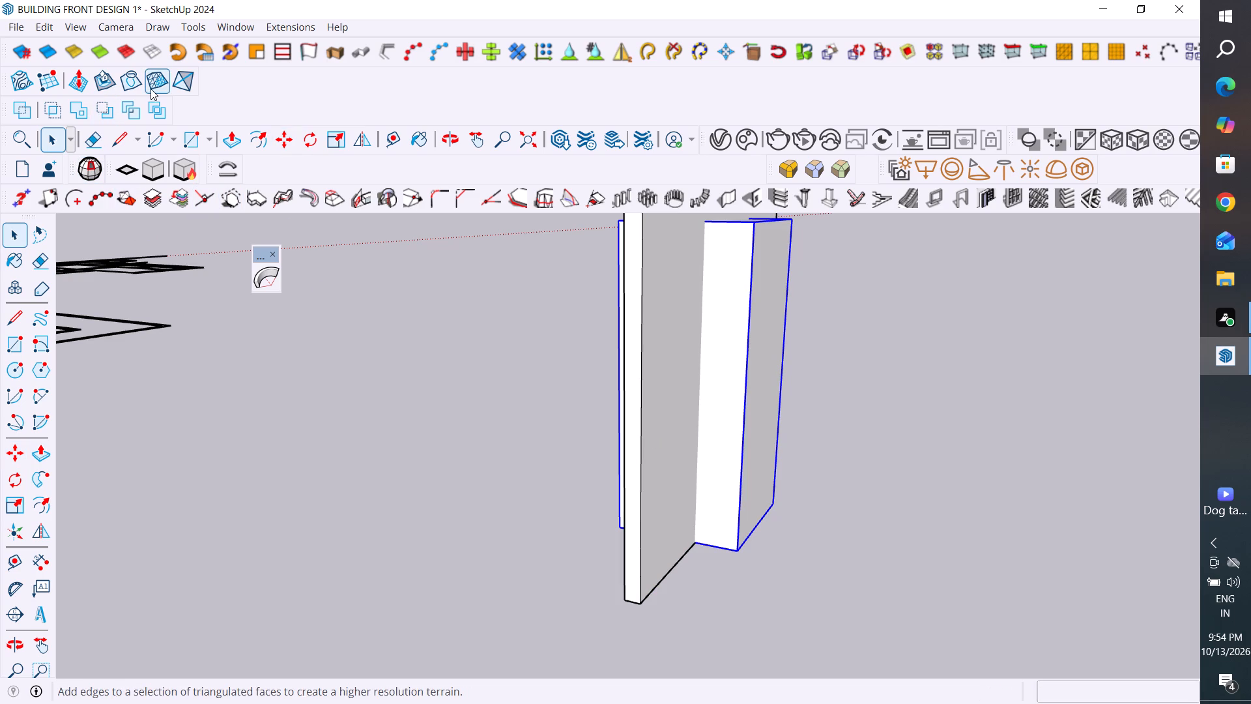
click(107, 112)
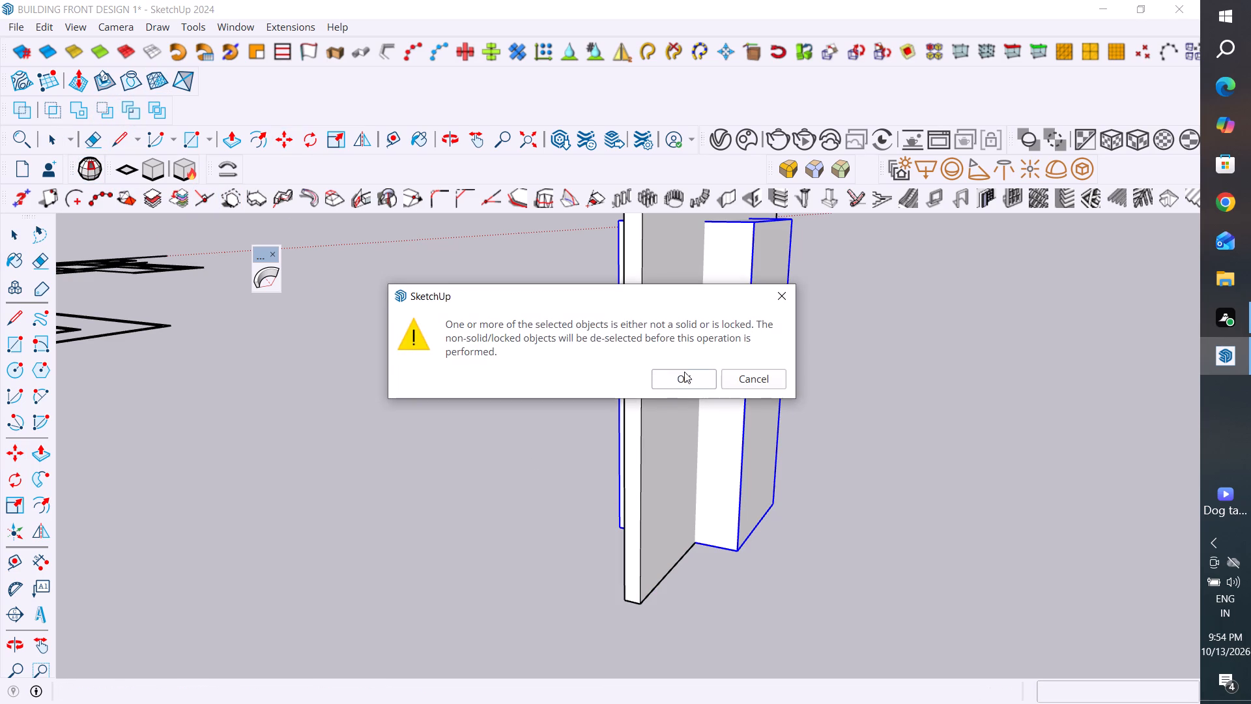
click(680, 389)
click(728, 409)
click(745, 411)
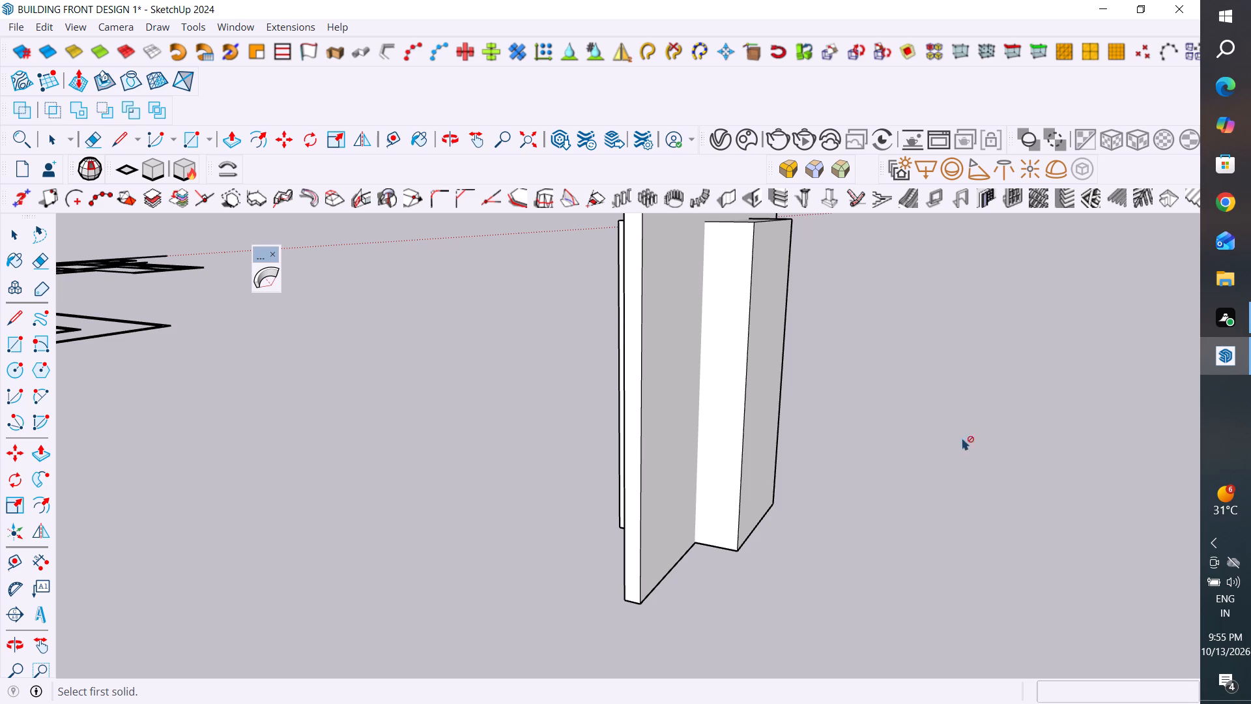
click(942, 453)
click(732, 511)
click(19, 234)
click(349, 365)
Move the door panel about 39" back along the green axis, clear of the large wall panel.
click(708, 491)
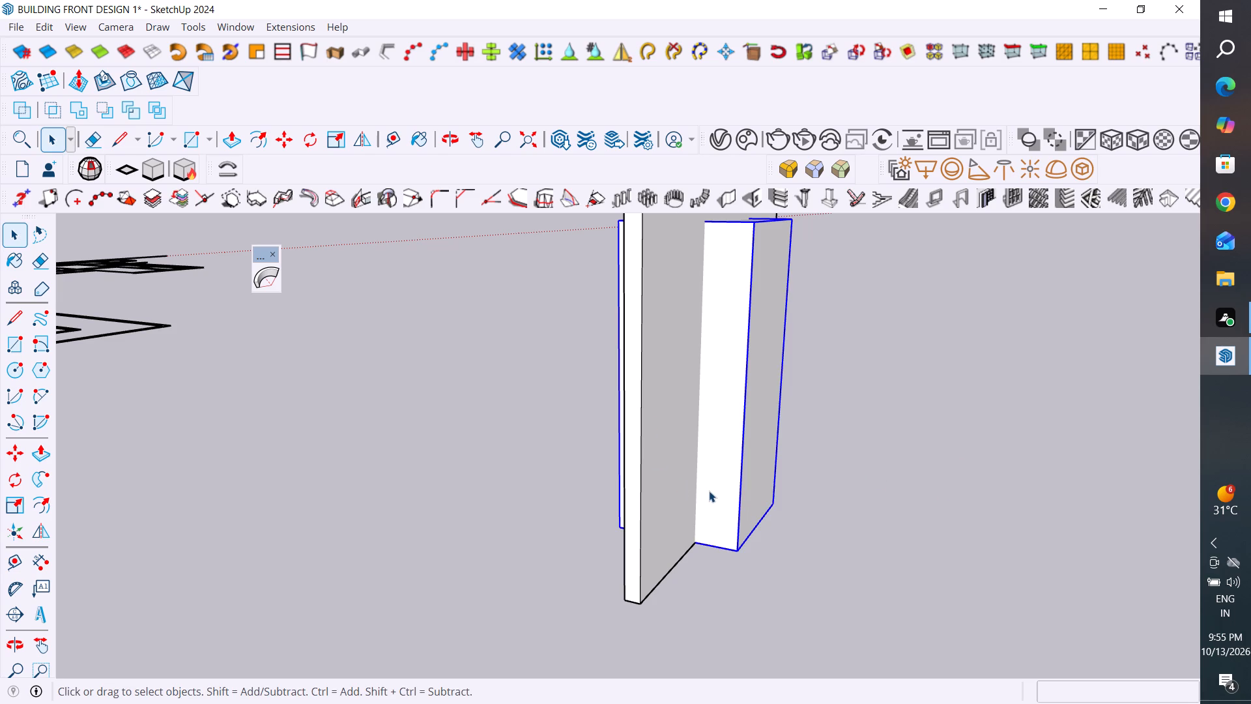
key(m)
click(738, 549)
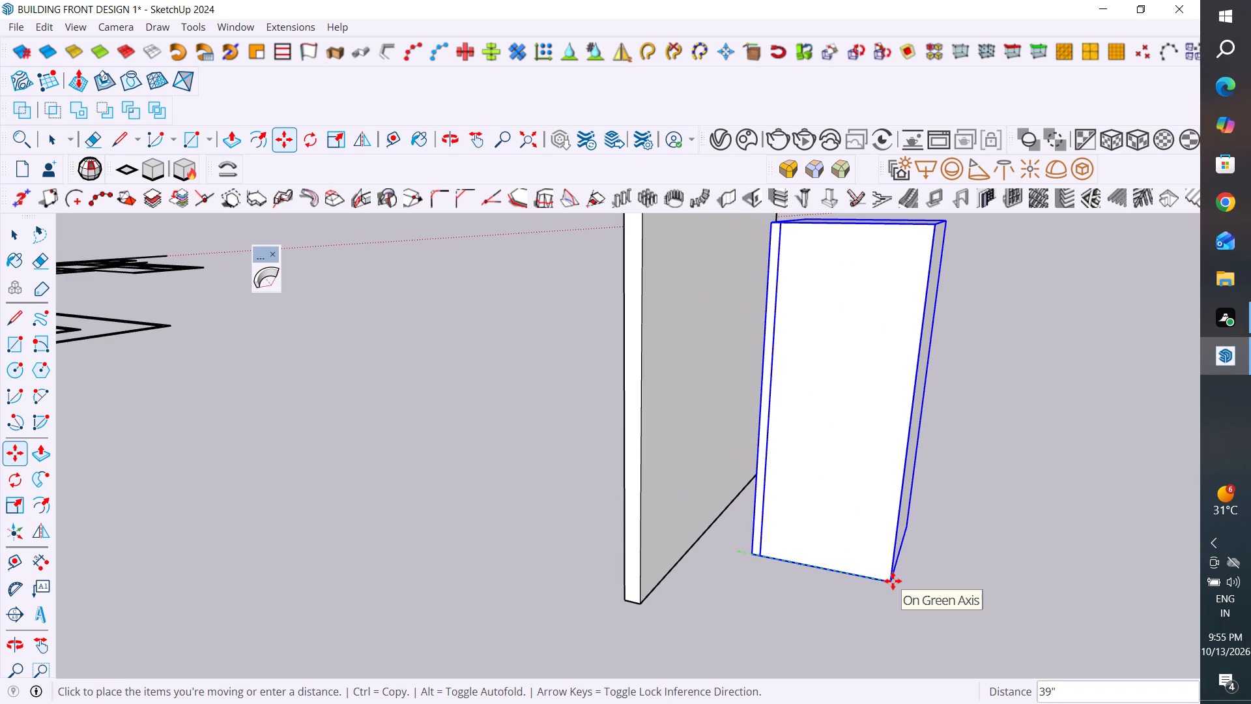
click(892, 580)
click(17, 233)
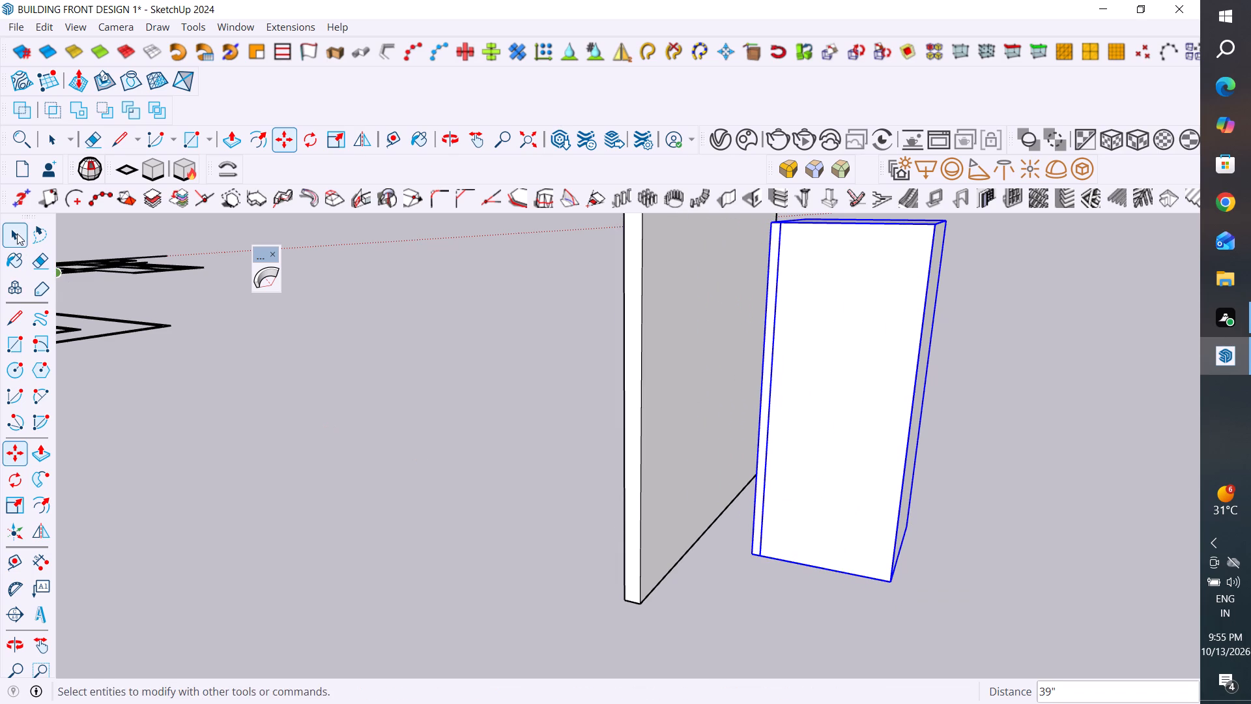
Inspect the large wall panel with Solid Inspector² and try to fix all its errors automatically.
click(636, 477)
right_click(636, 477)
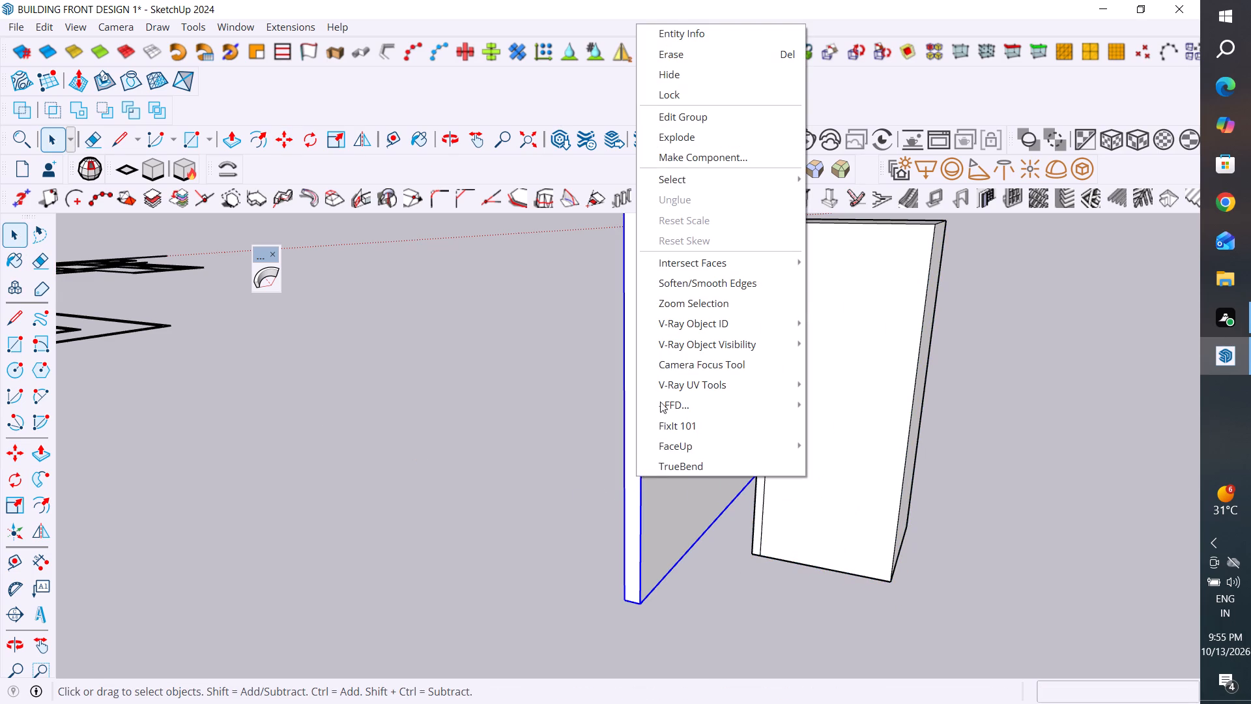
click(372, 332)
click(659, 427)
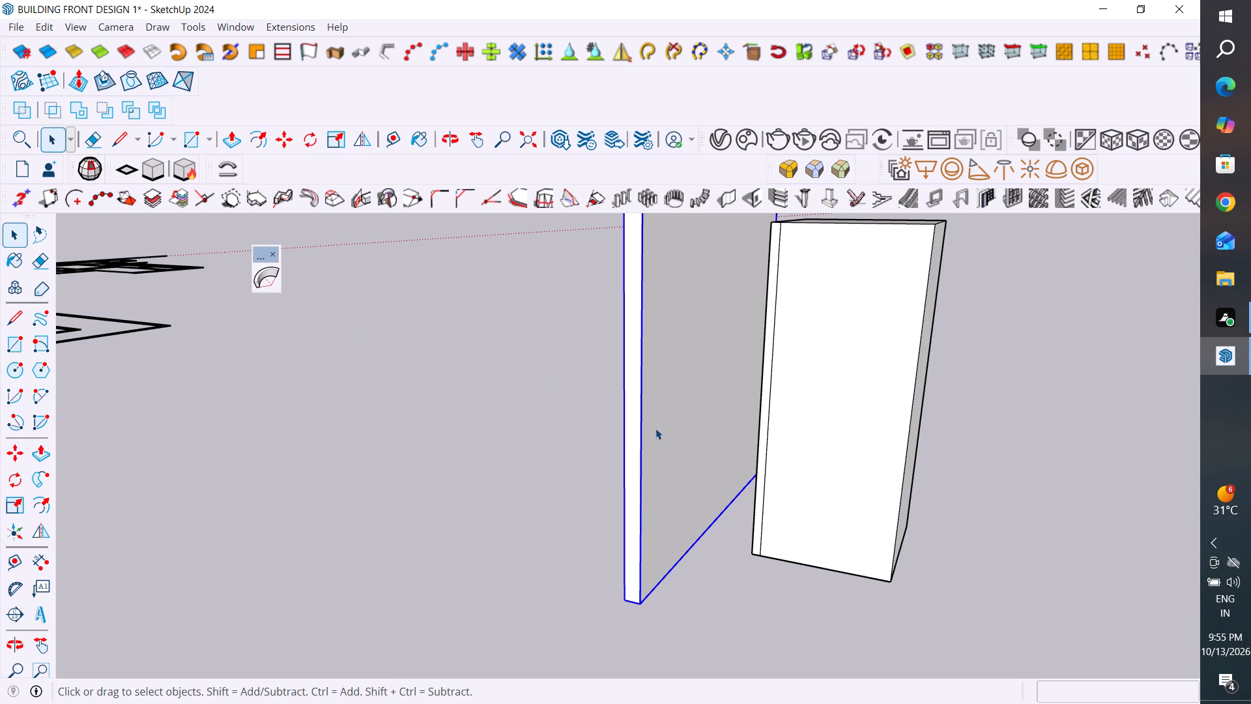
click(93, 169)
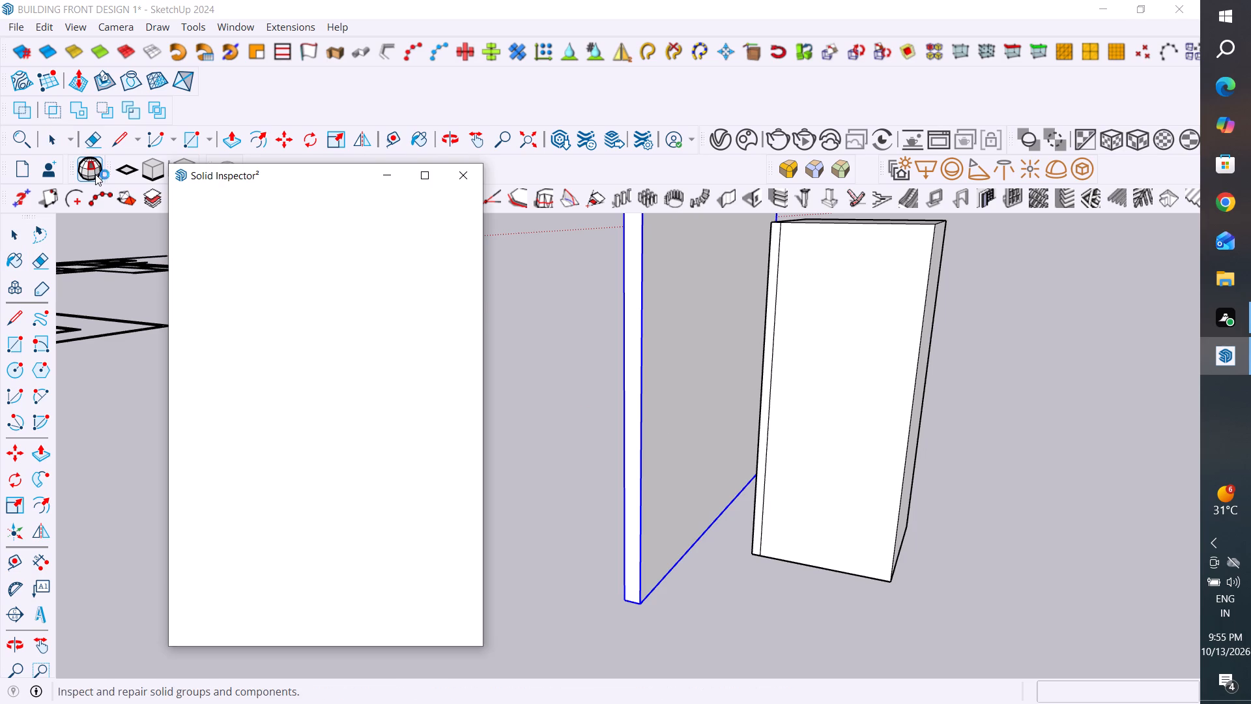
click(446, 630)
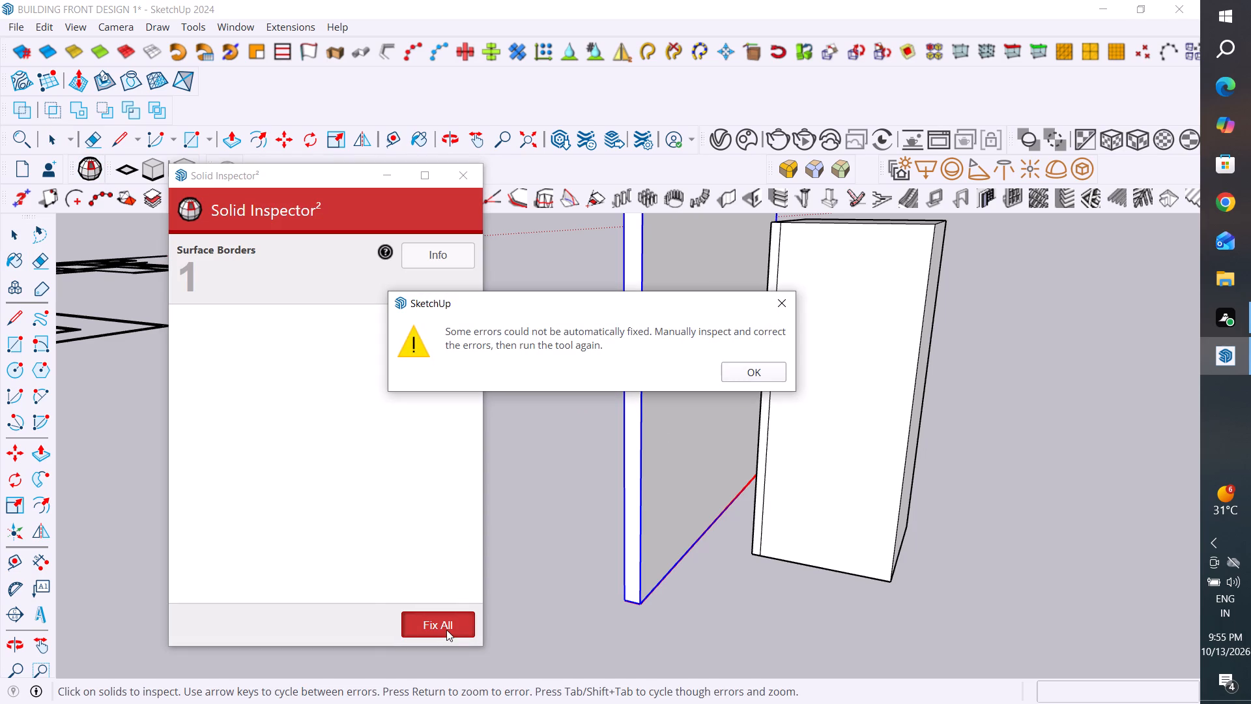
click(764, 372)
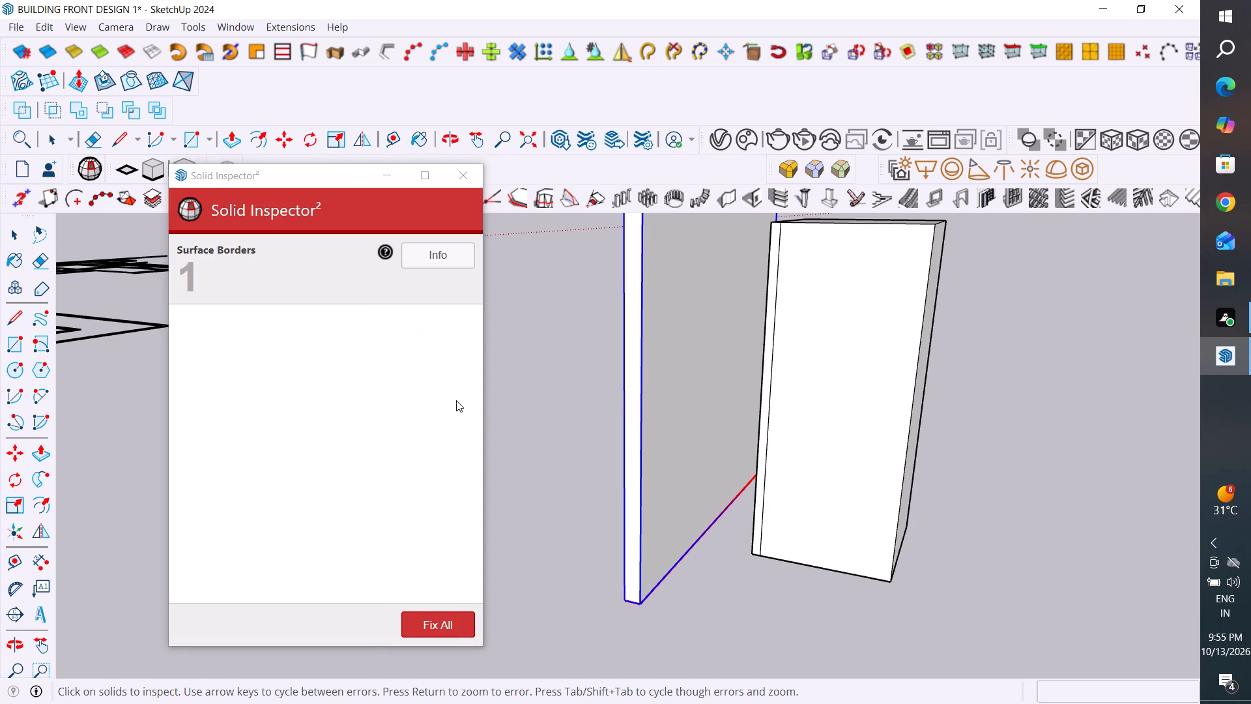
click(424, 624)
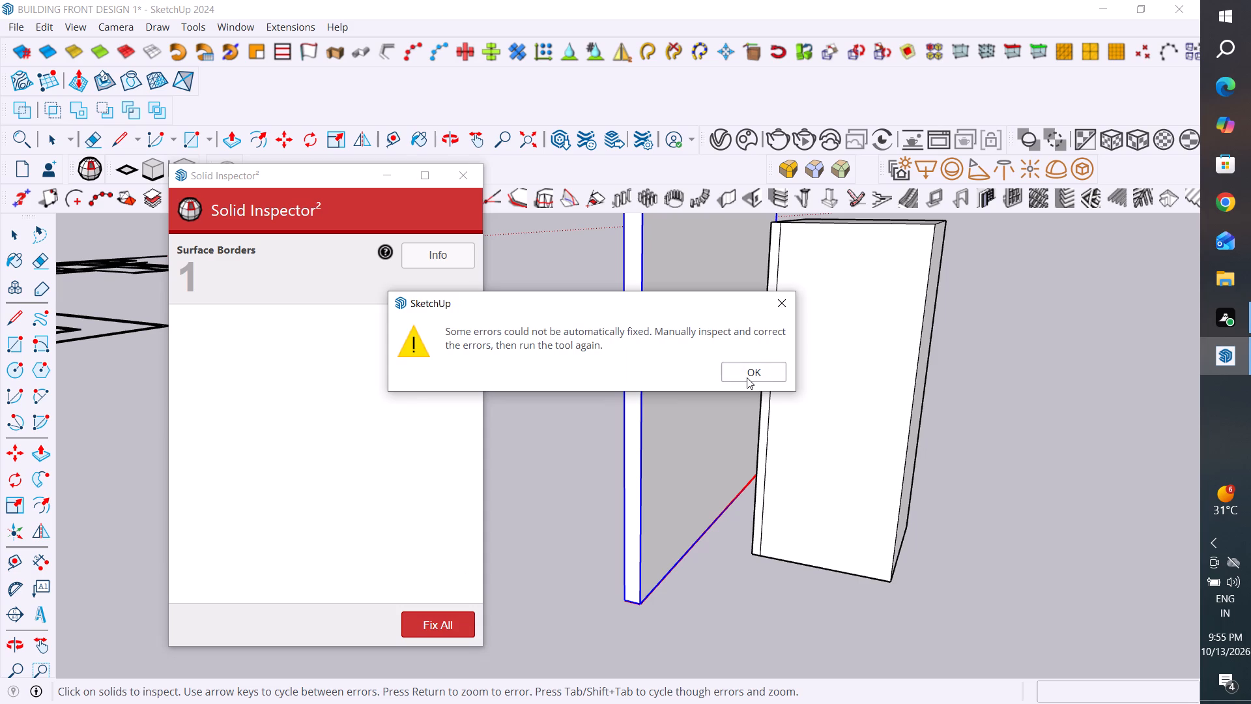
click(747, 377)
click(458, 176)
Inspect the door panel with Solid Inspector² and try to fix all its errors automatically.
click(896, 389)
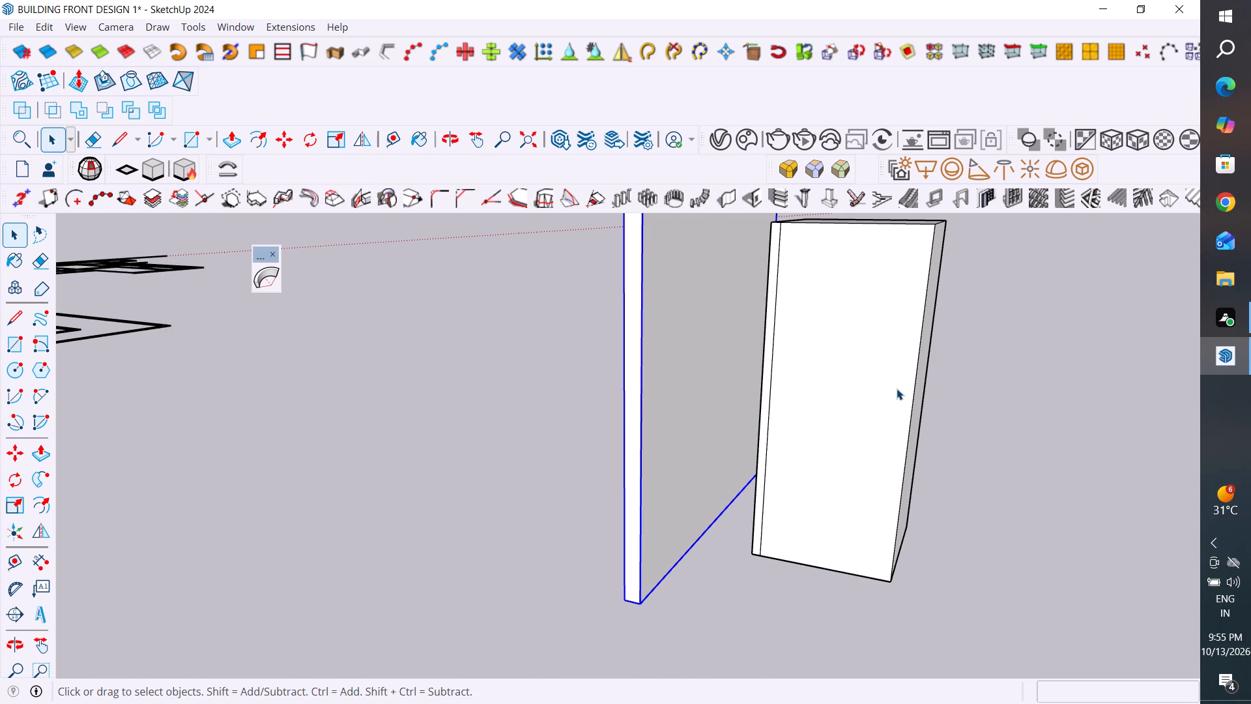
click(92, 167)
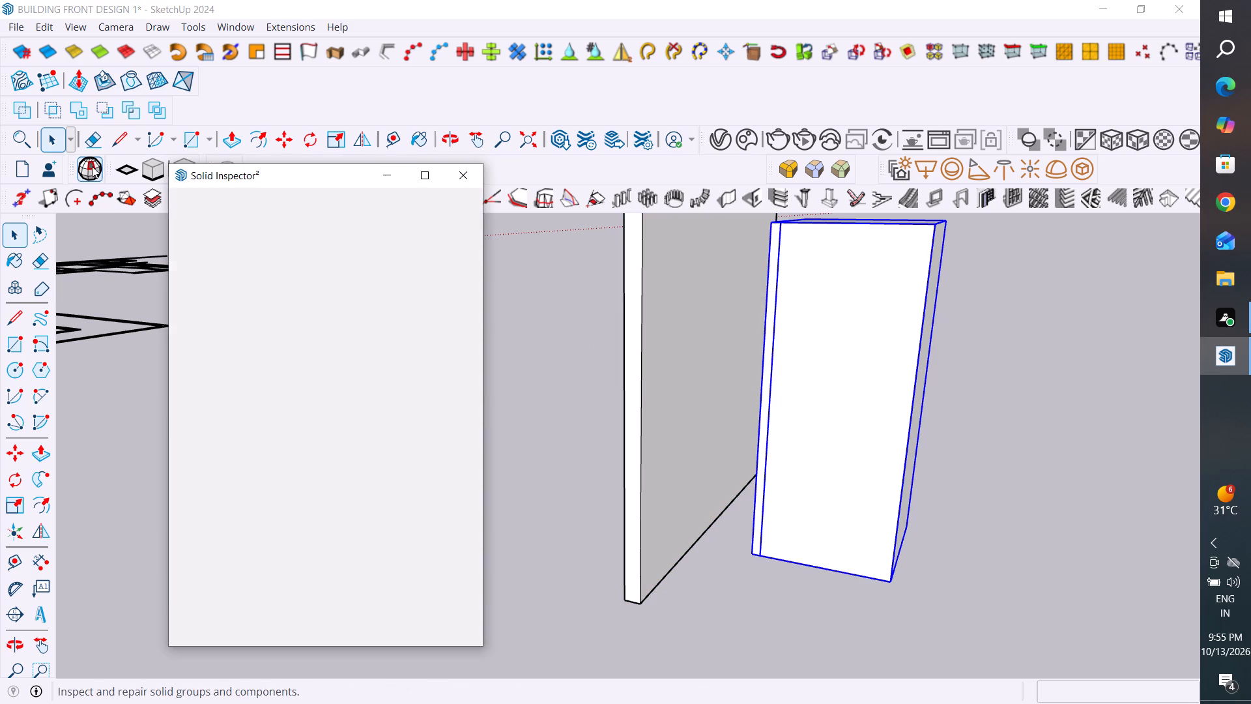
click(465, 630)
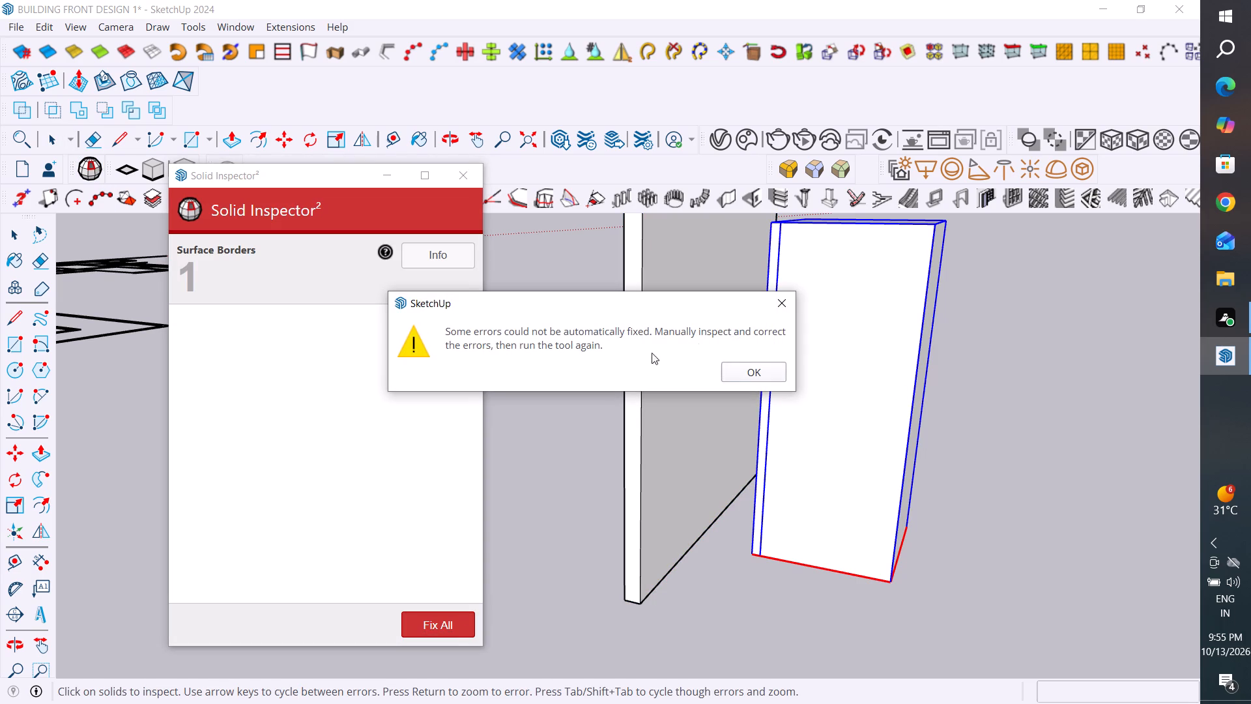
click(746, 375)
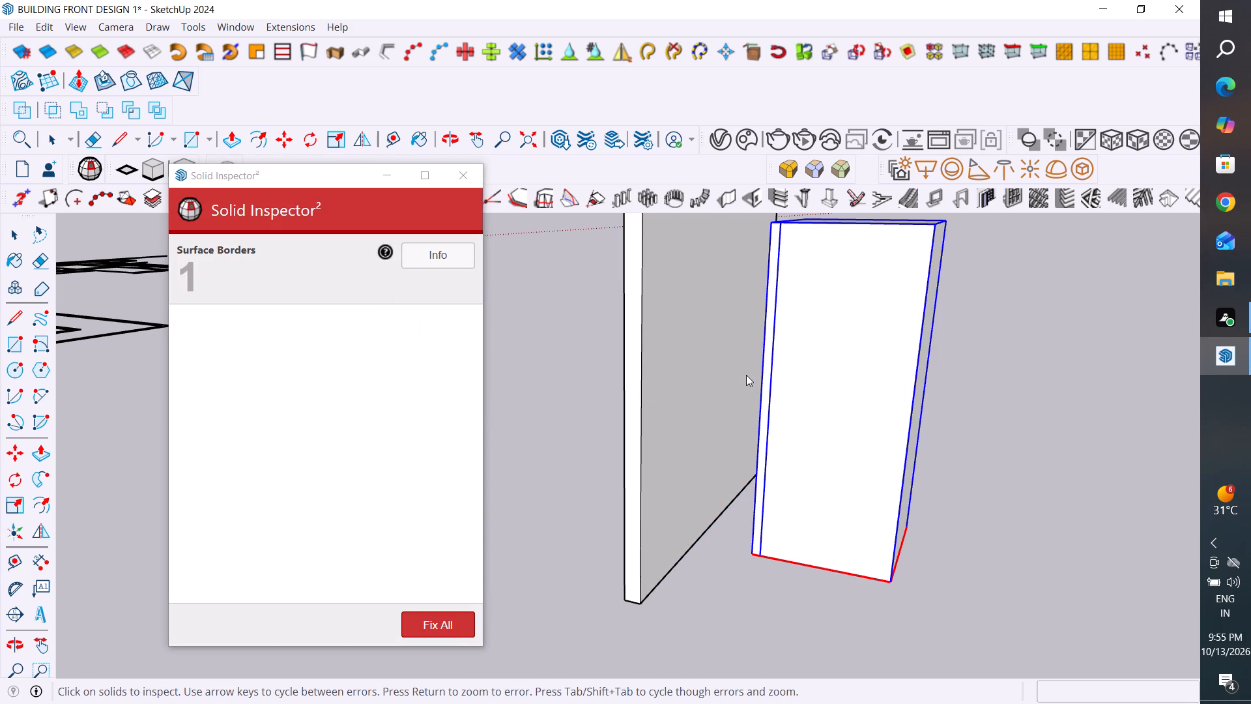
click(457, 621)
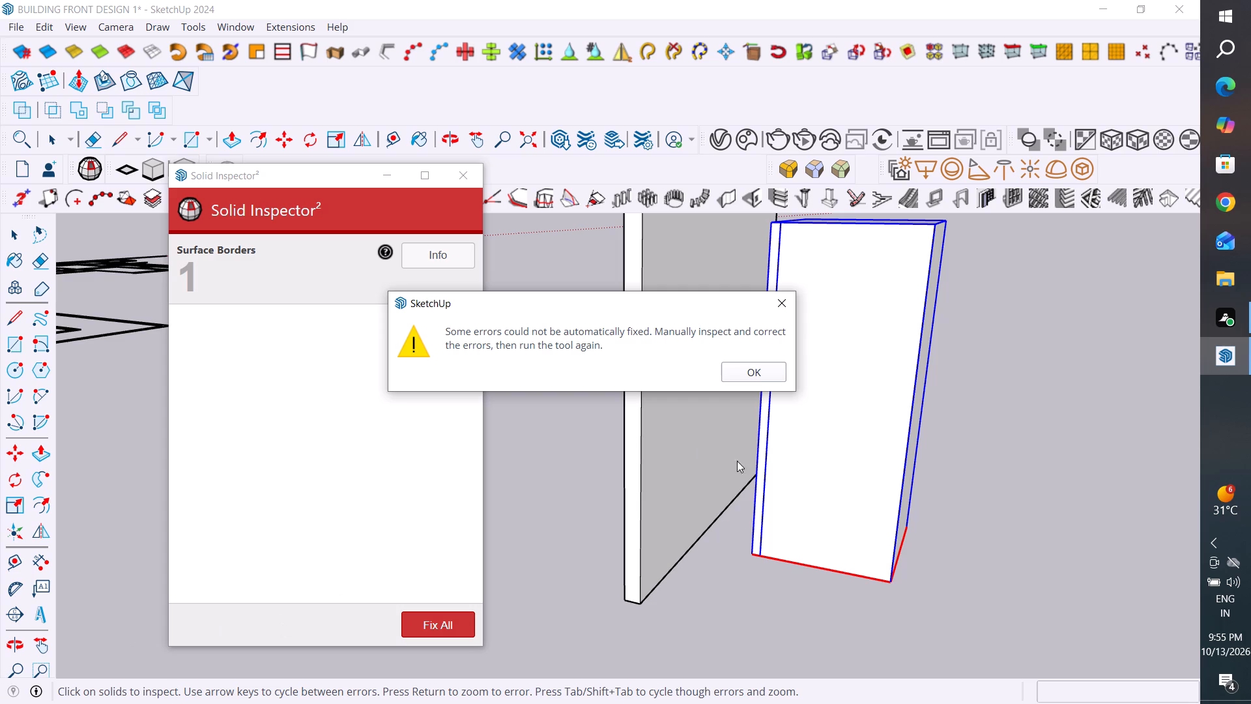
click(760, 372)
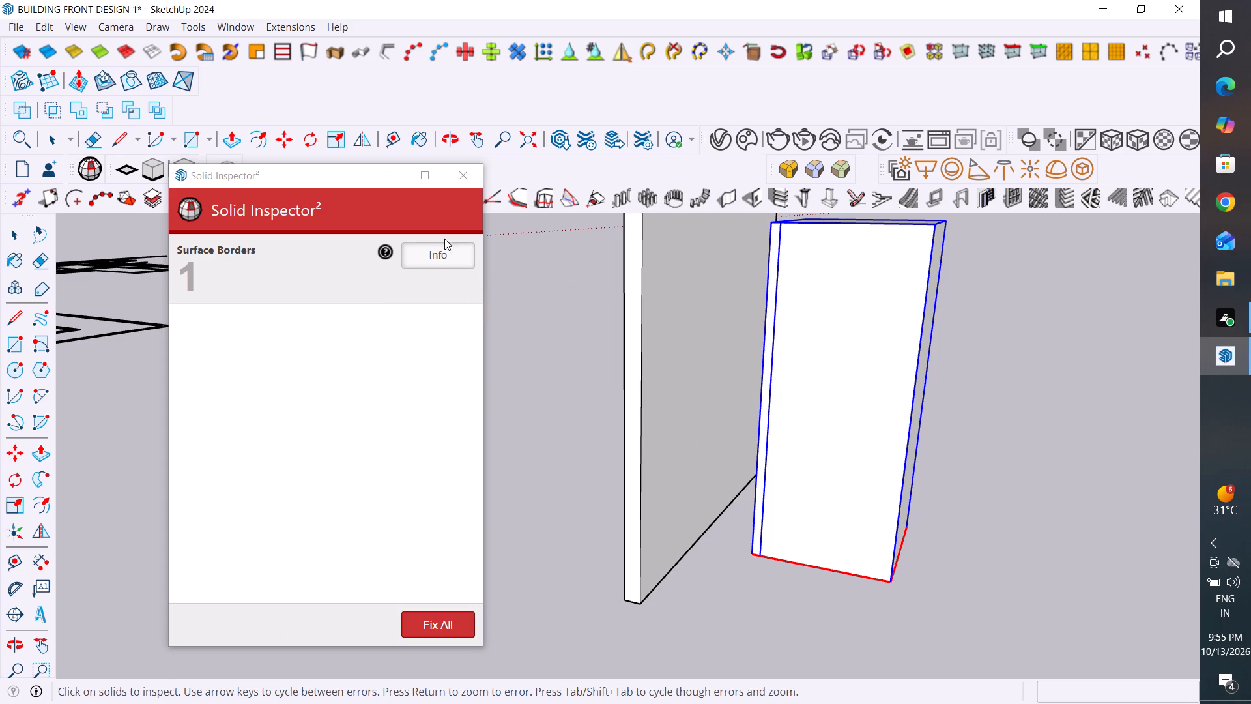
click(476, 173)
click(549, 351)
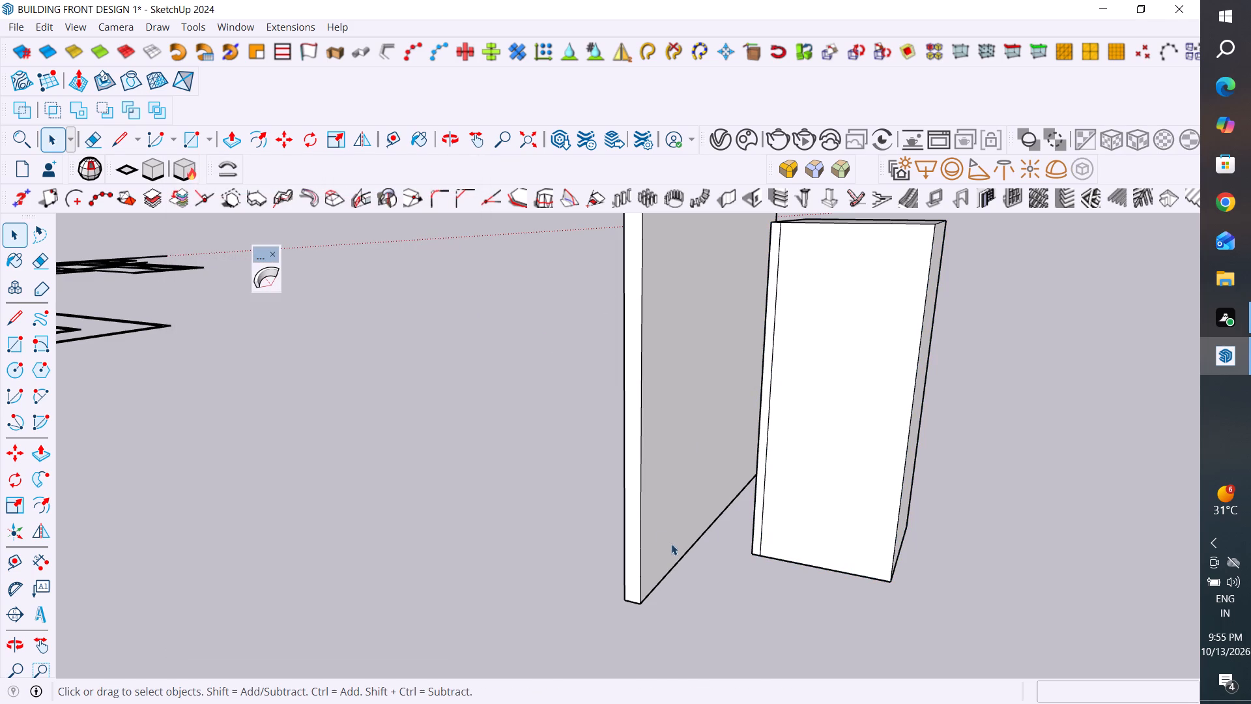
Inspect the door panel again, read the information on its Surface Borders error, and retry the automatic fix.
click(792, 502)
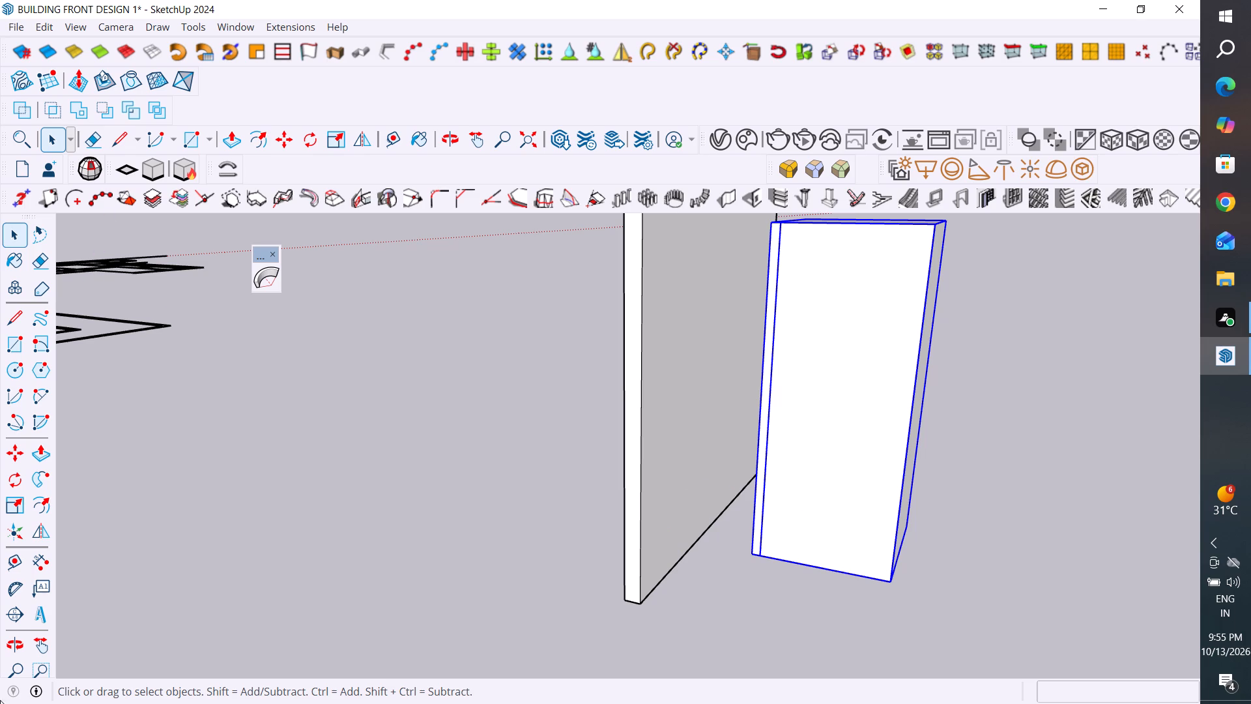
click(96, 173)
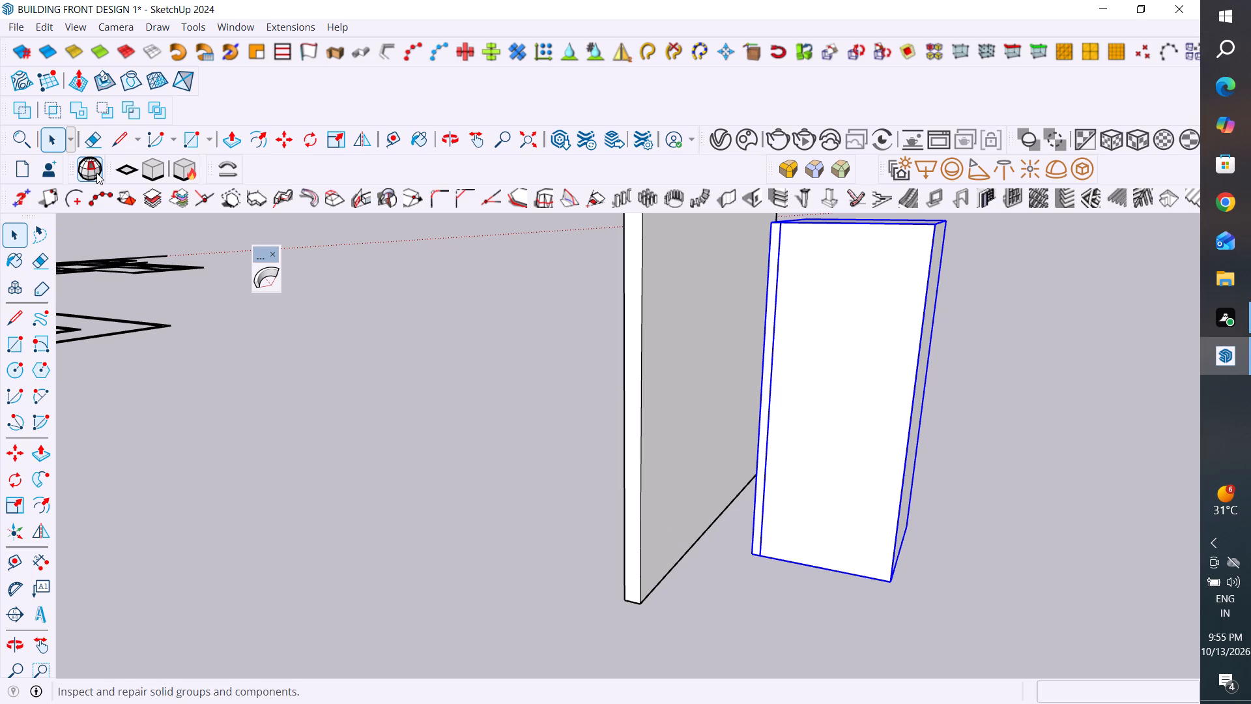
click(452, 259)
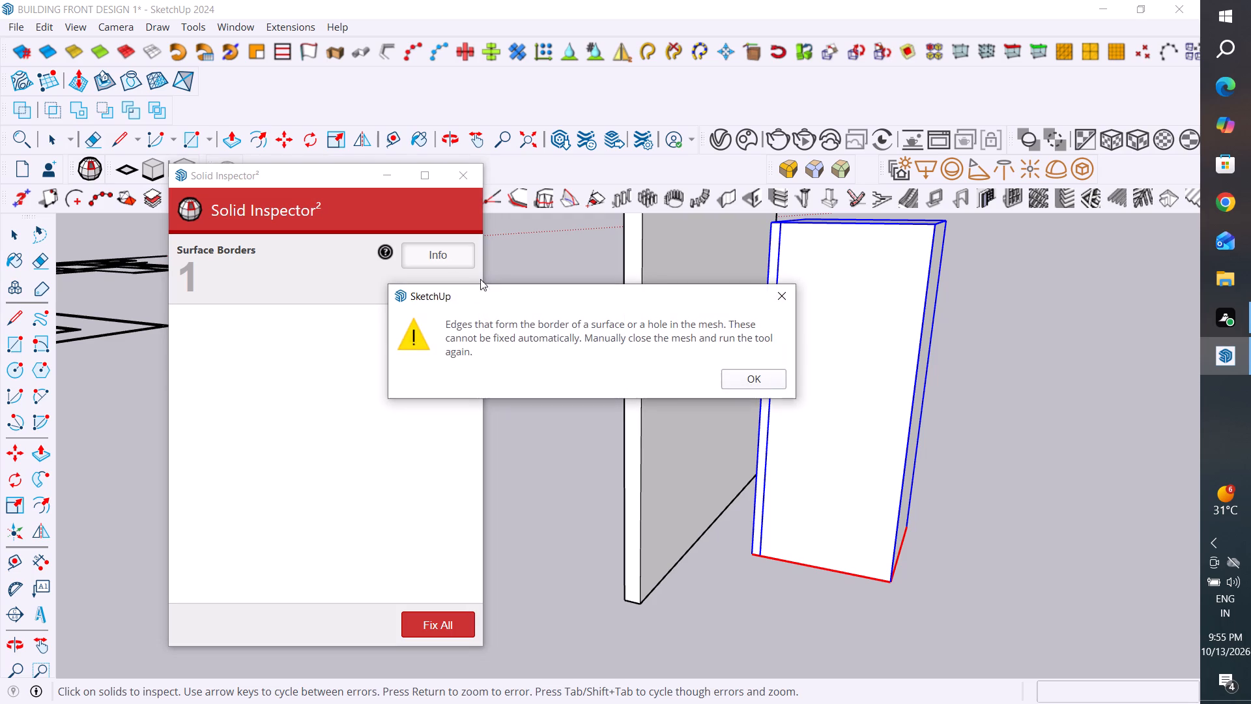
click(768, 382)
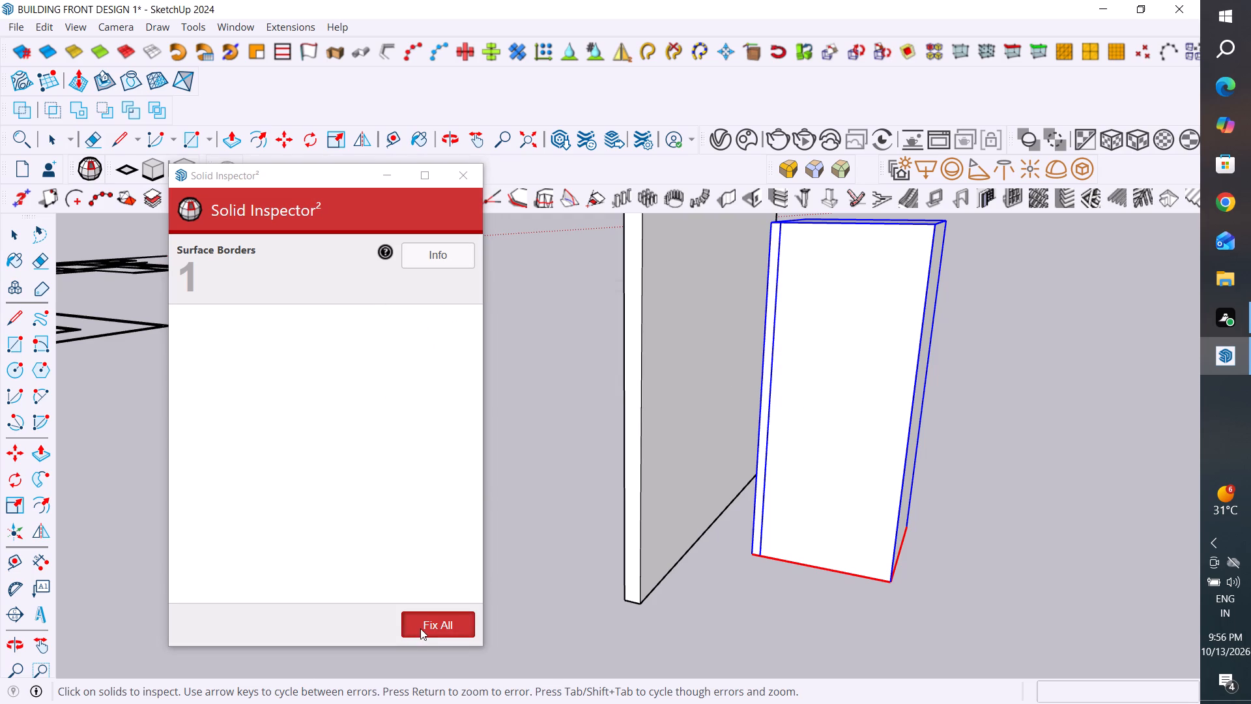
click(420, 628)
click(774, 375)
Draw a 101" by 4" rectangle across the underside of the large wall panel.
middle_drag(902, 606, 862, 398)
middle_drag(890, 544, 882, 435)
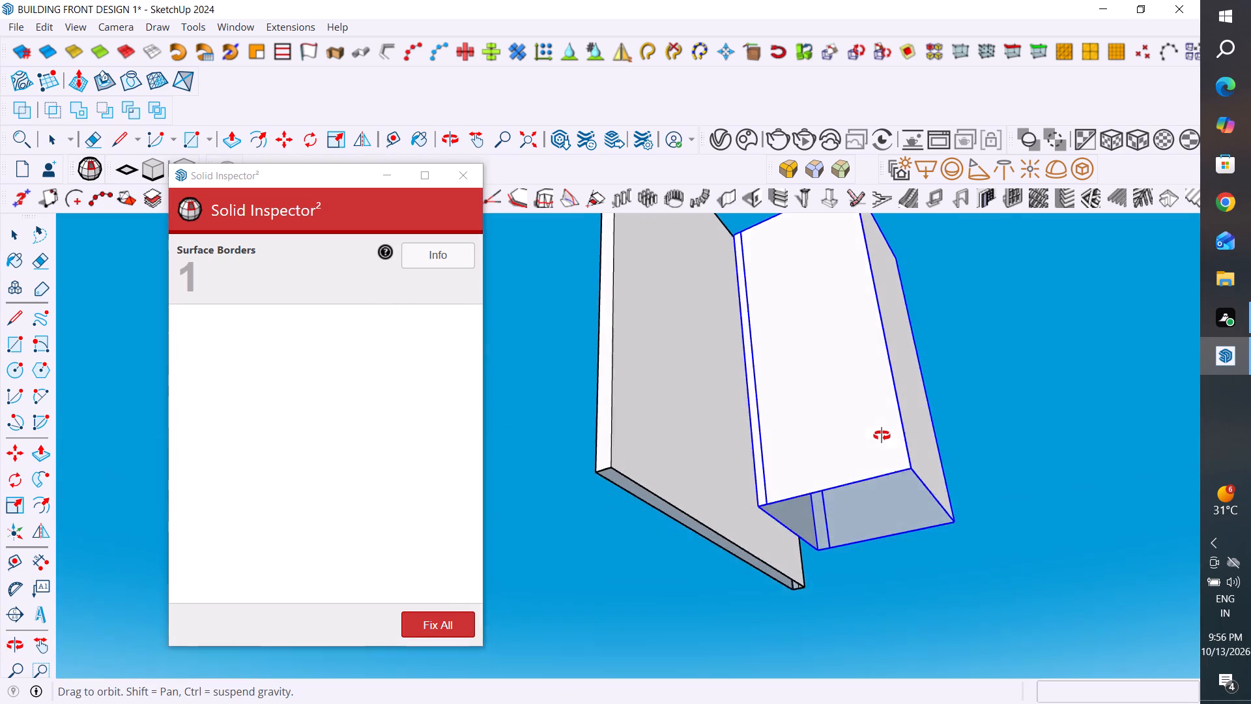
middle_drag(882, 435, 897, 343)
scroll(733, 551, up, 3)
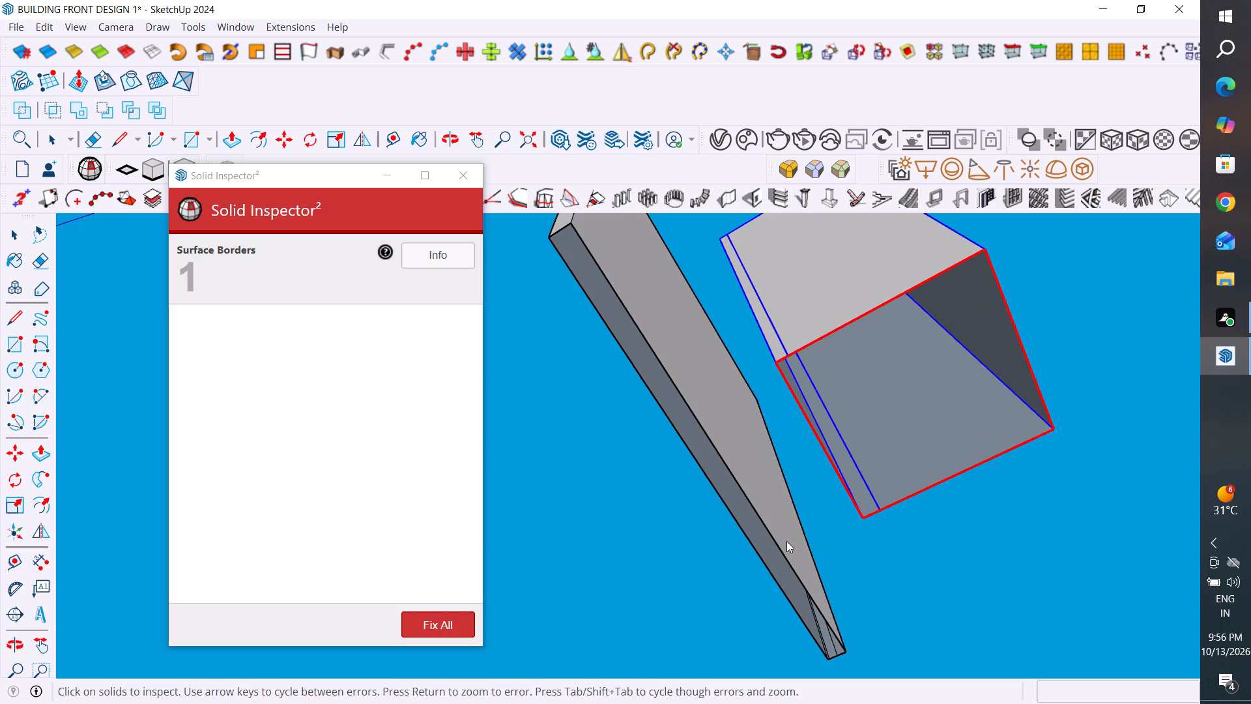
scroll(786, 541, down, 3)
click(12, 357)
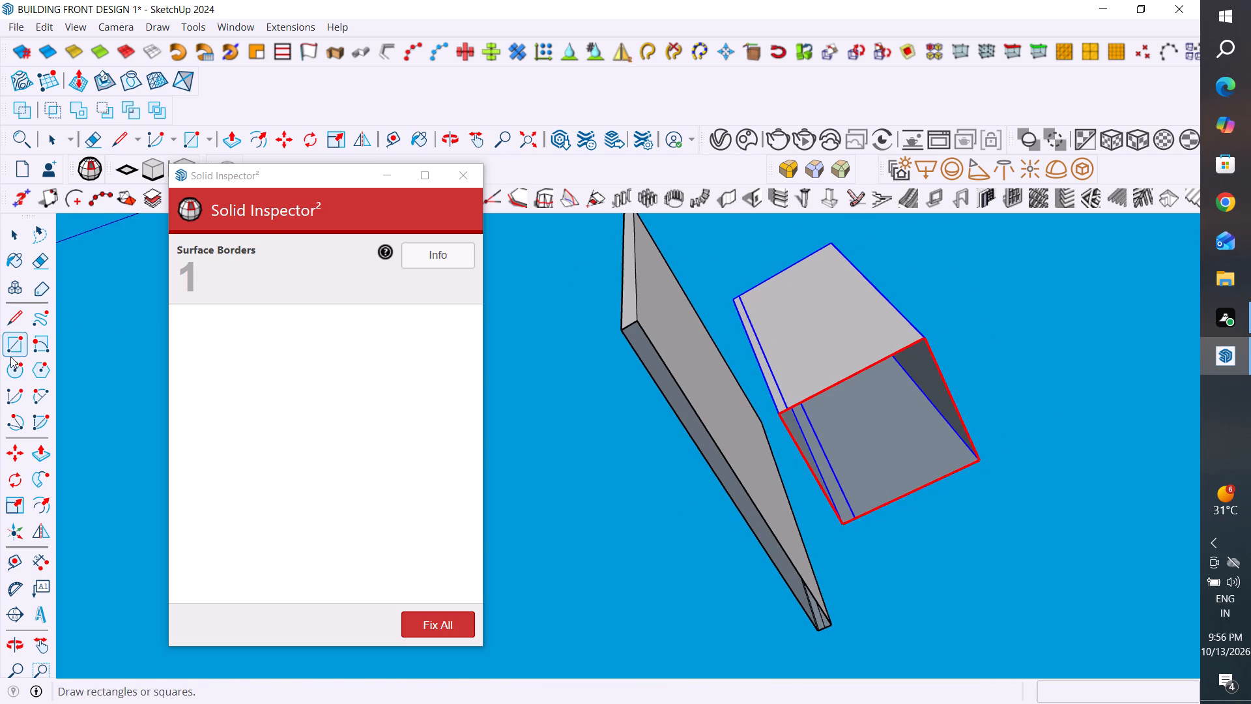
click(10, 344)
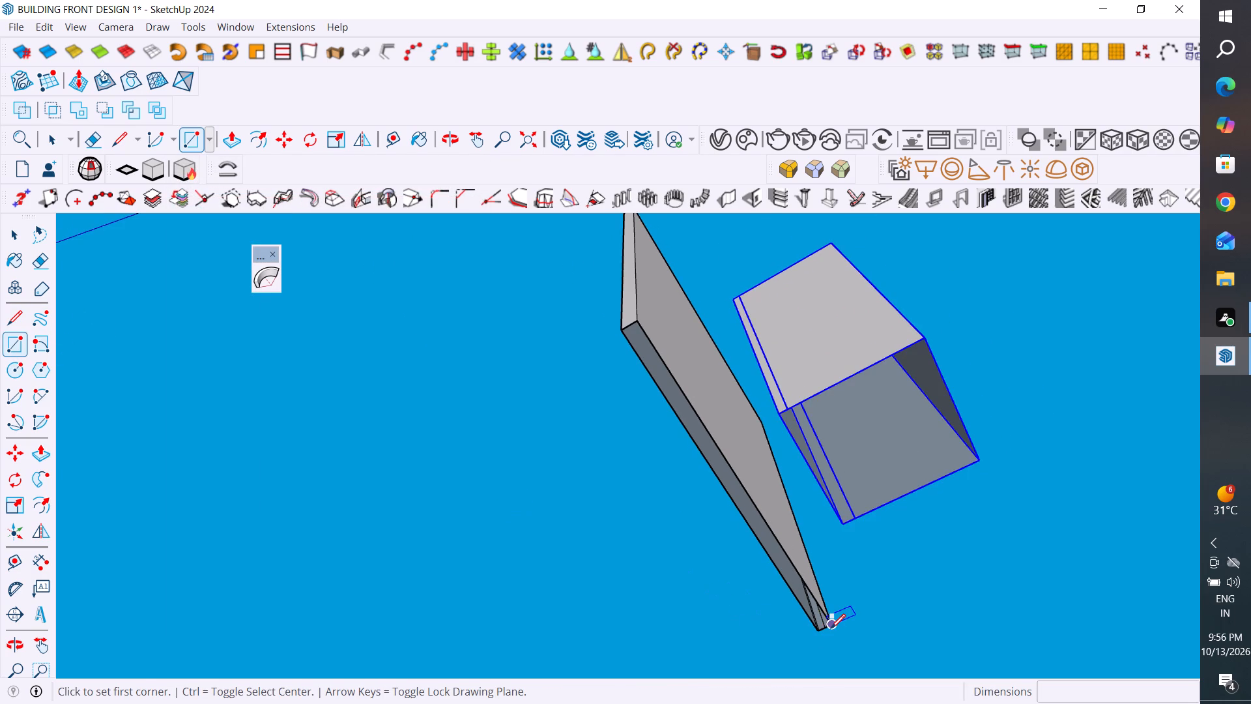
click(831, 628)
click(624, 330)
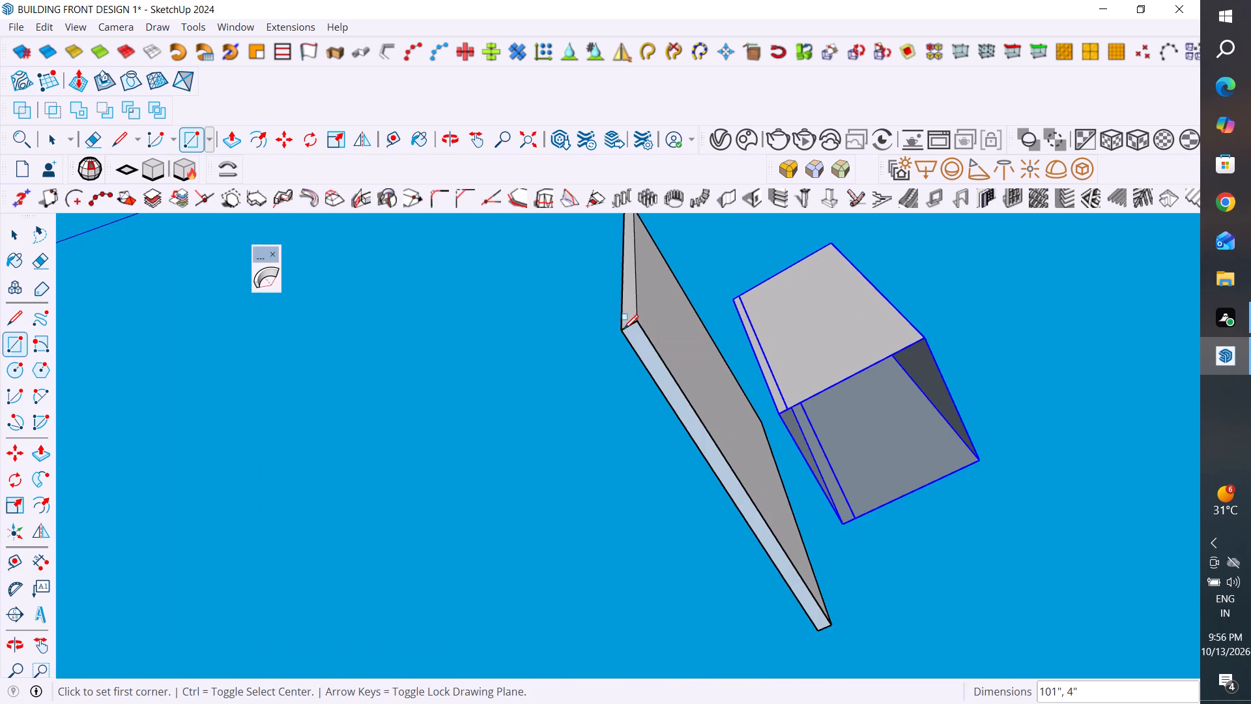
Close the door panel's open underside with a rectangle about 36" by 35", drawn between its opposite bottom corners.
click(16, 227)
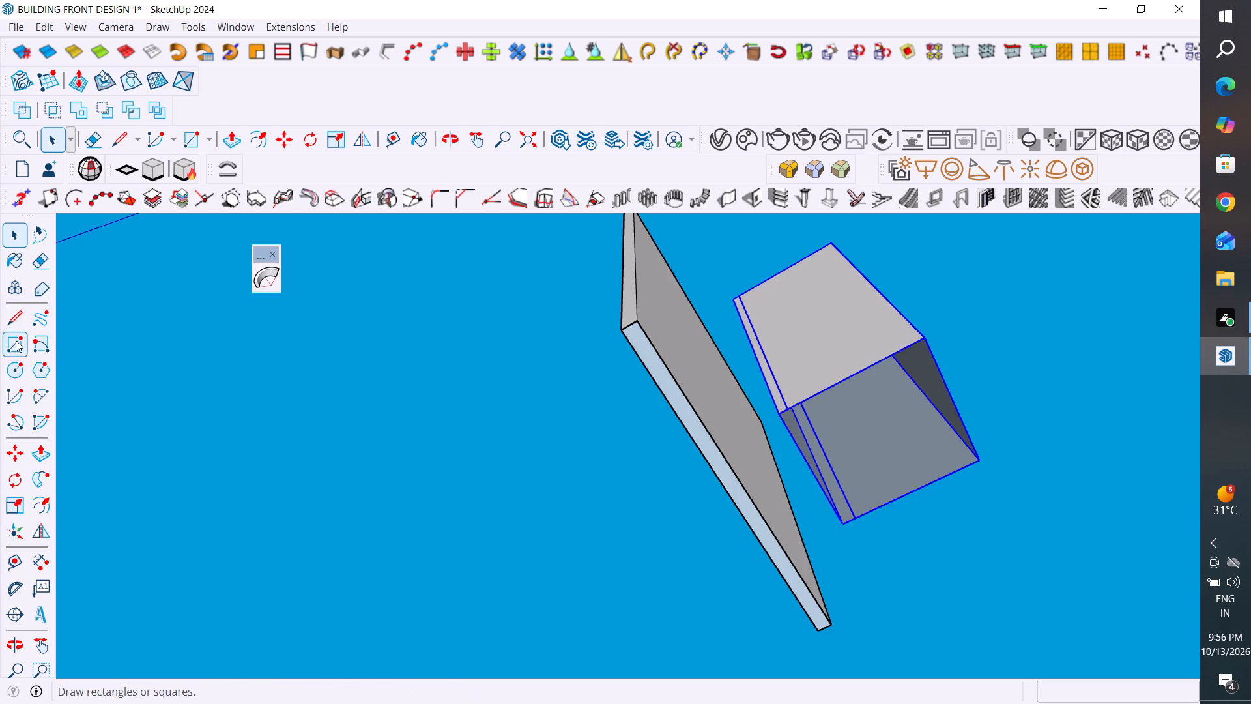
click(16, 340)
click(980, 462)
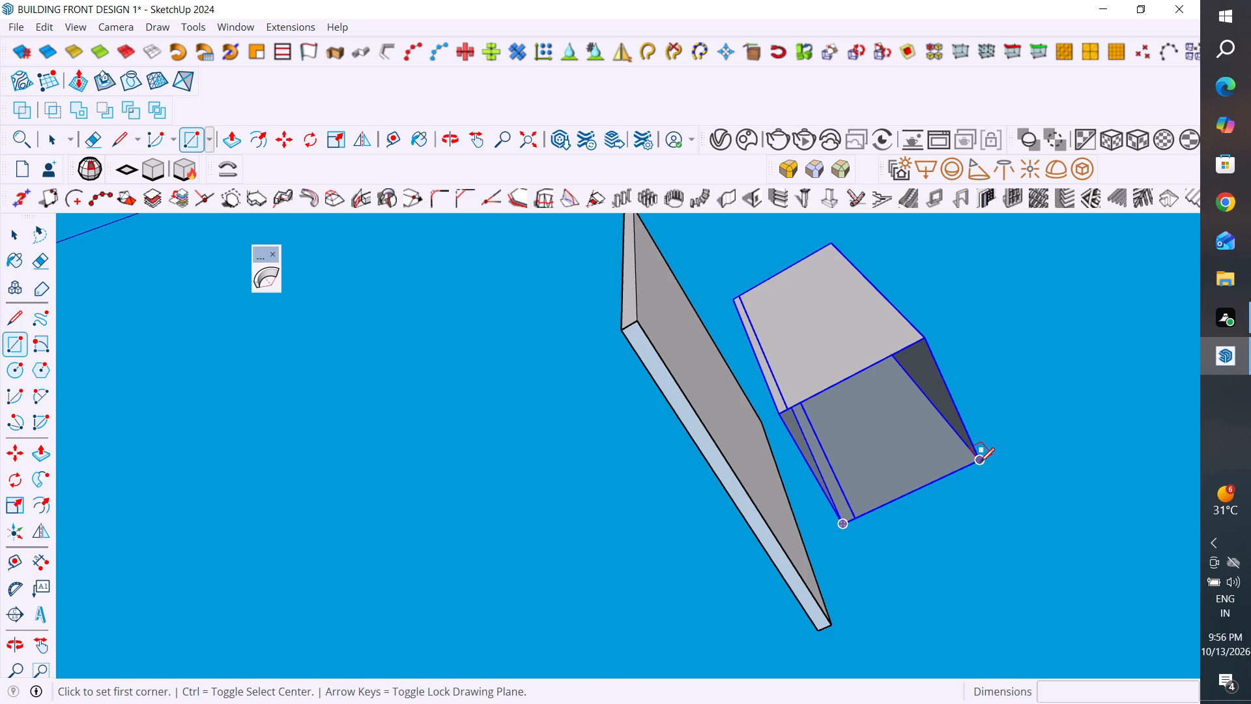
click(783, 416)
click(23, 229)
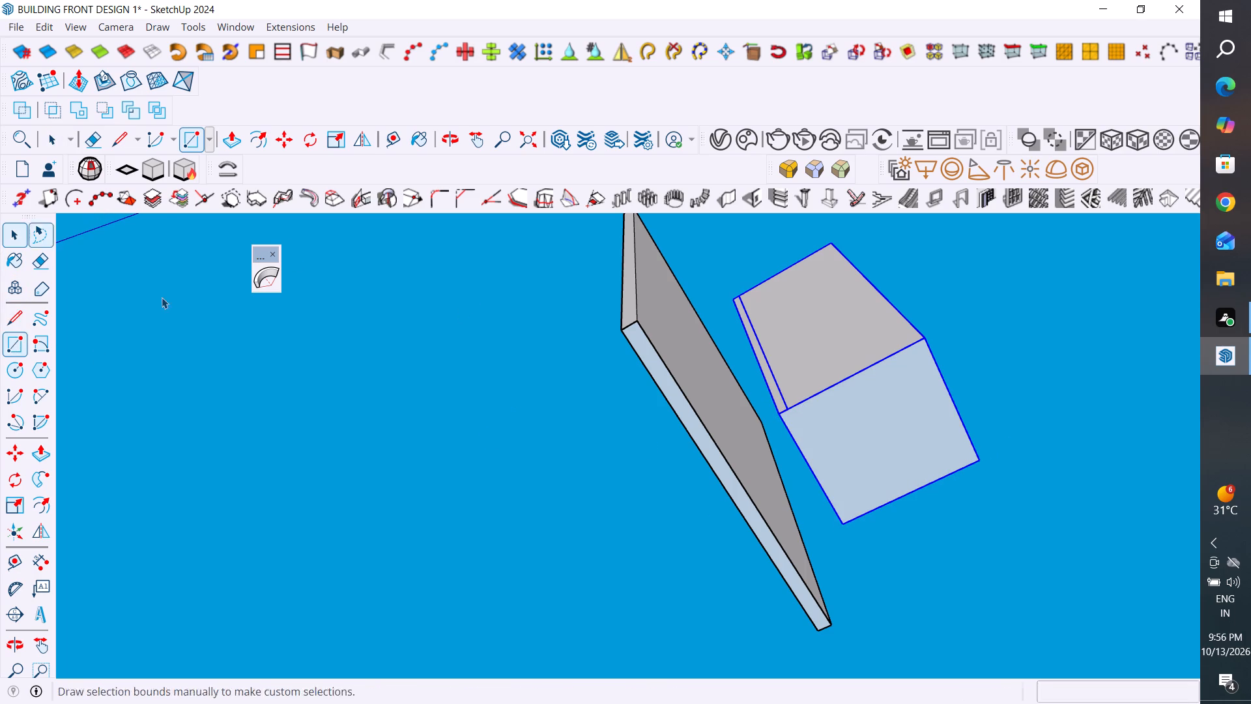
Group the door panel together with its new bottom face.
scroll(715, 450, down, 5)
middle_drag(865, 353, 866, 615)
scroll(767, 396, up, 5)
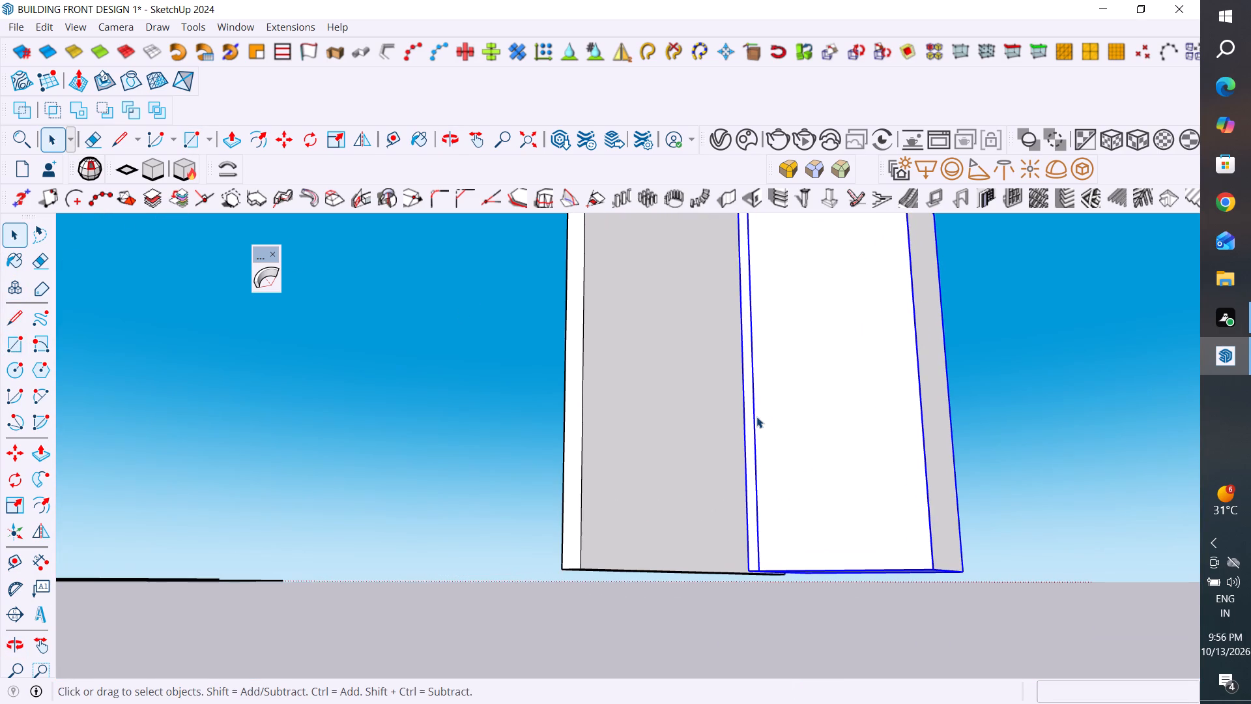
click(783, 450)
middle_drag(829, 561, 911, 314)
scroll(805, 438, up, 2)
click(768, 506)
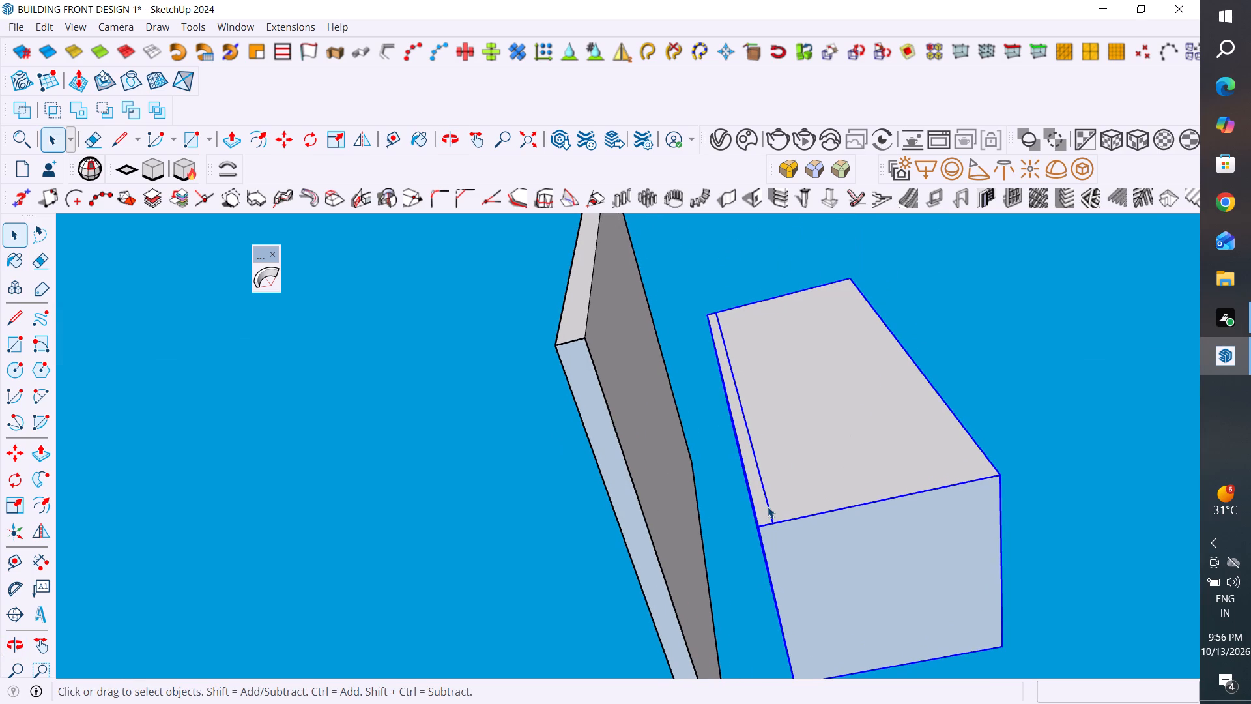
scroll(947, 425, down, 6)
middle_drag(980, 541, 935, 468)
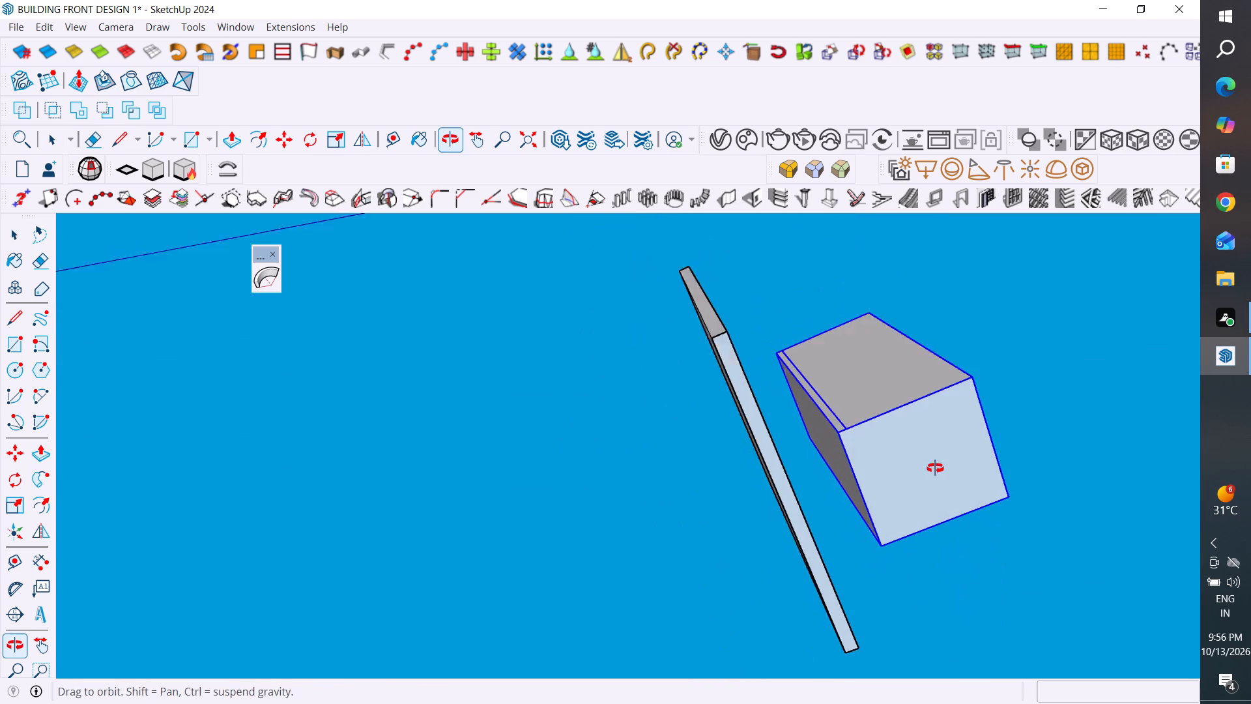
middle_drag(935, 468, 939, 467)
middle_drag(695, 407, 764, 314)
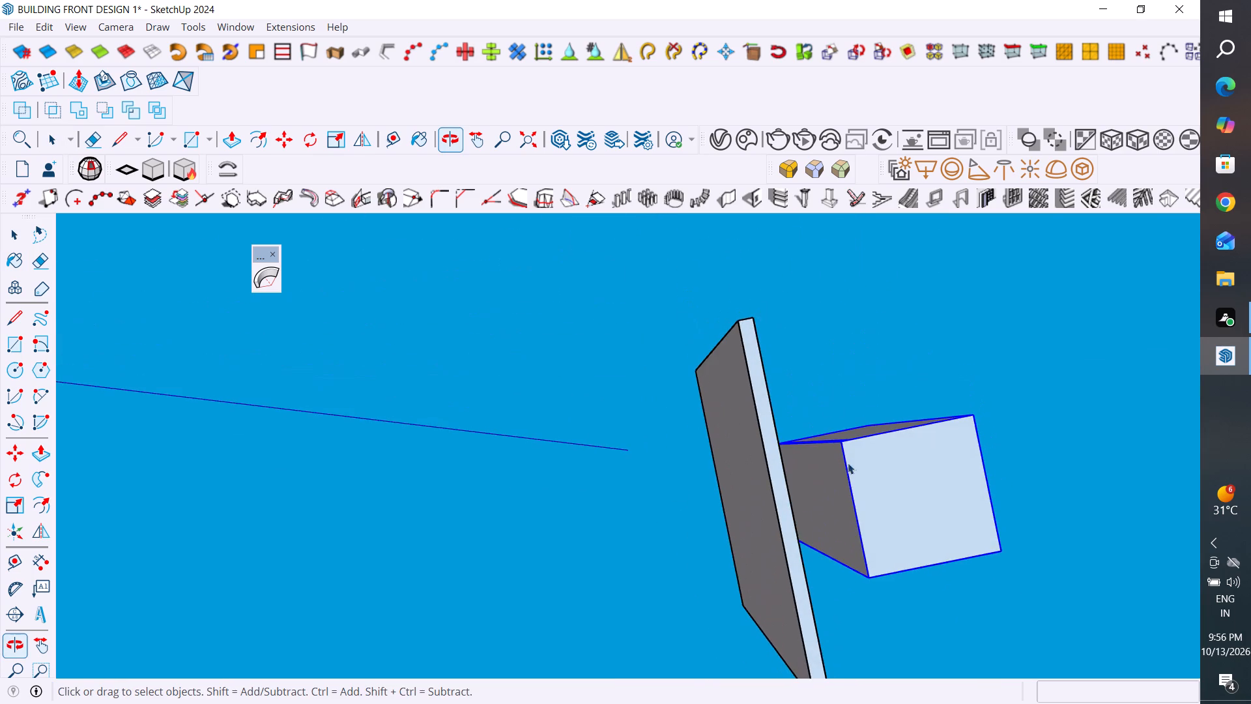
scroll(618, 424, down, 6)
middle_drag(773, 530, 681, 512)
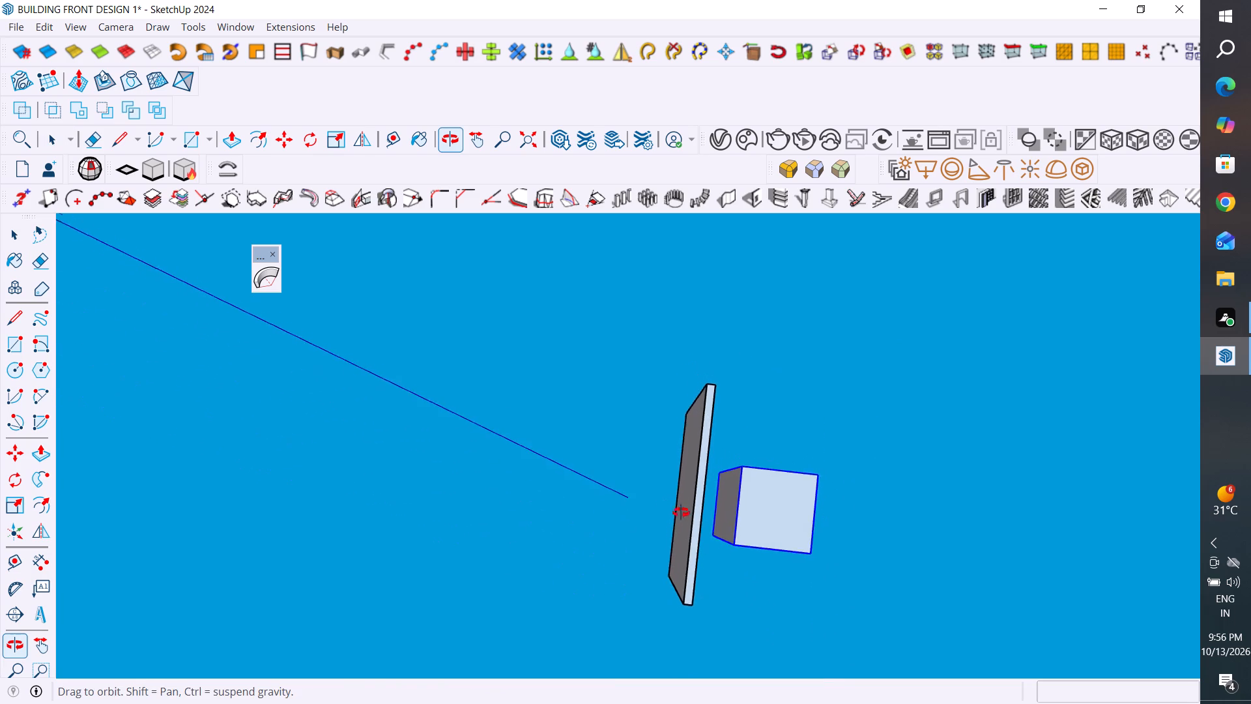
middle_drag(681, 512, 685, 512)
drag(859, 448, 718, 575)
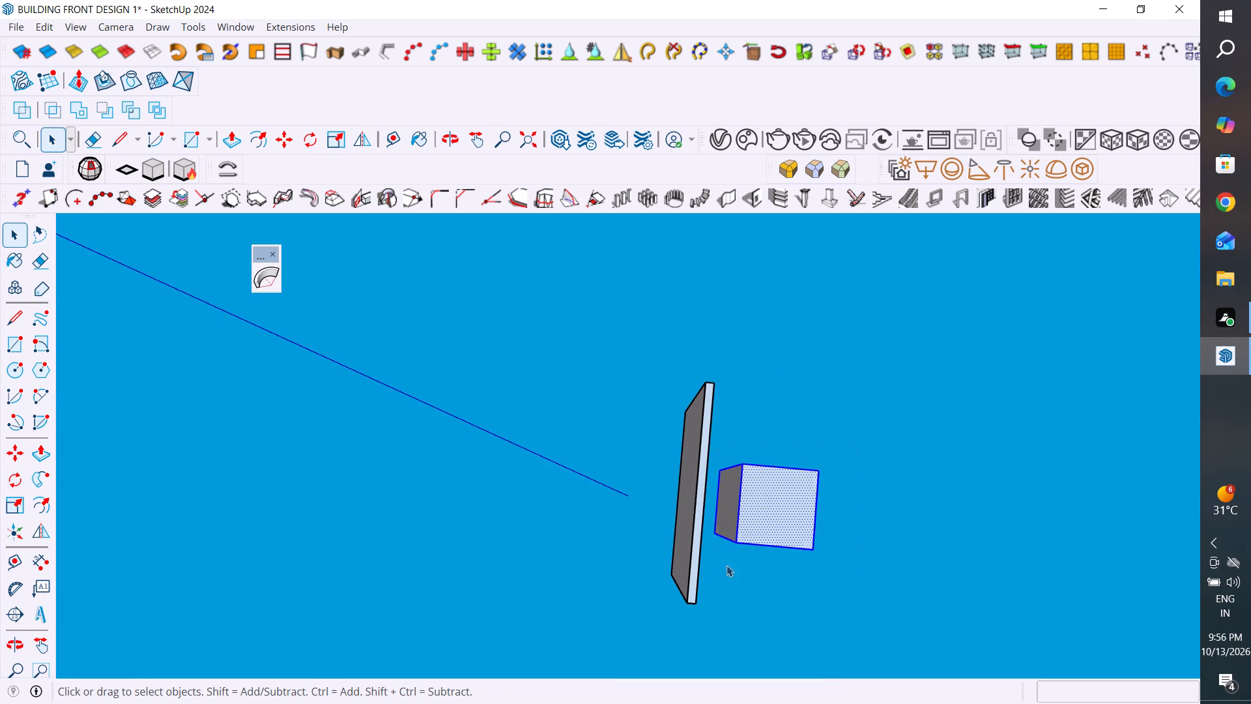
right_drag(767, 502, 761, 504)
click(850, 205)
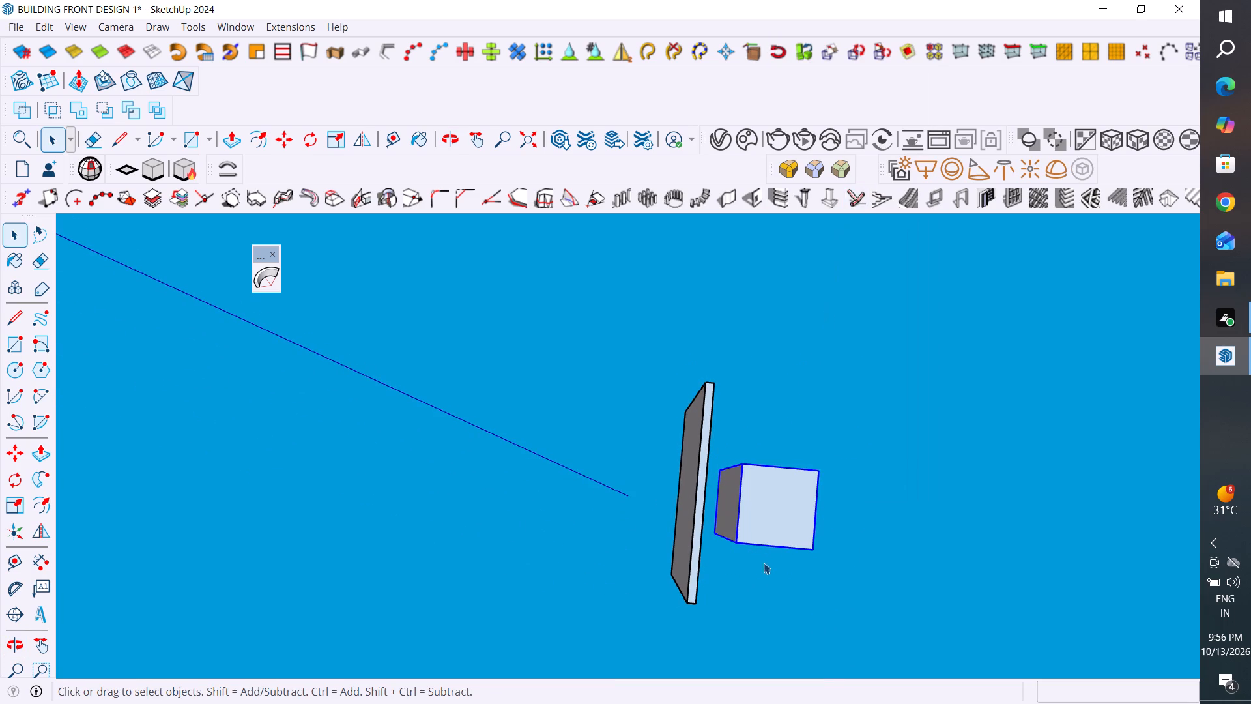
Group the large wall panel together with its new bottom face.
drag(722, 377, 672, 427)
right_click(709, 398)
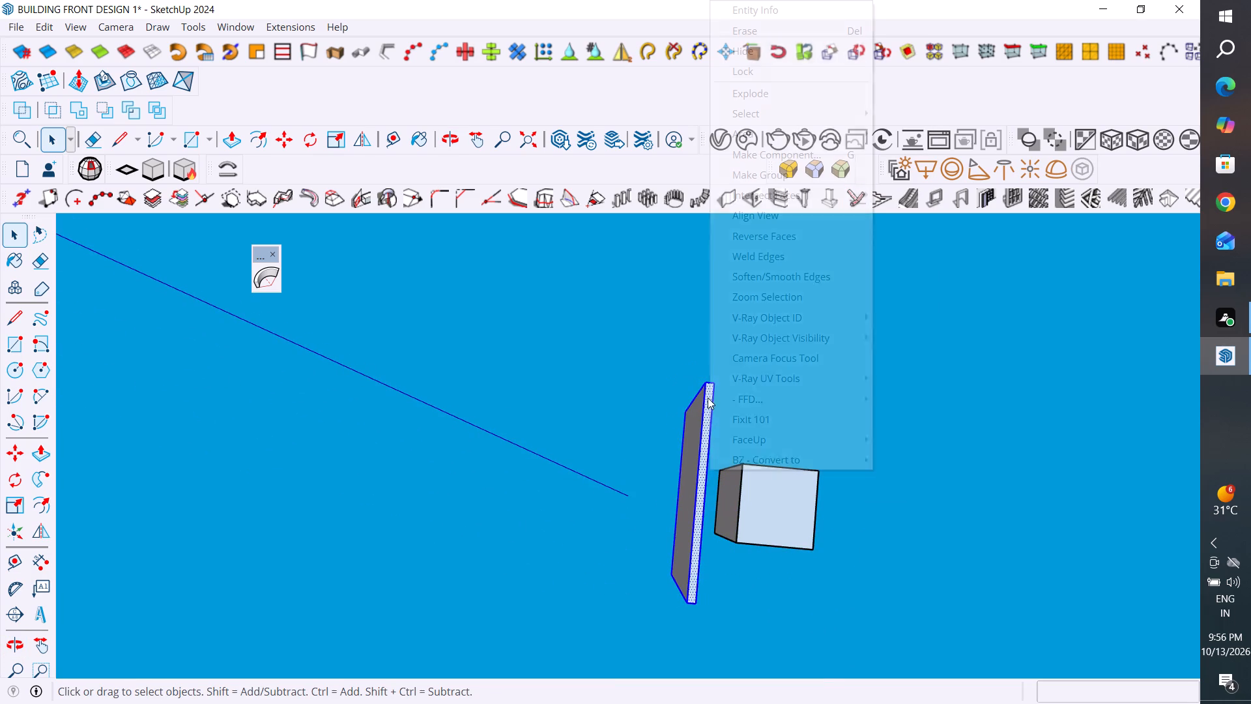
click(760, 180)
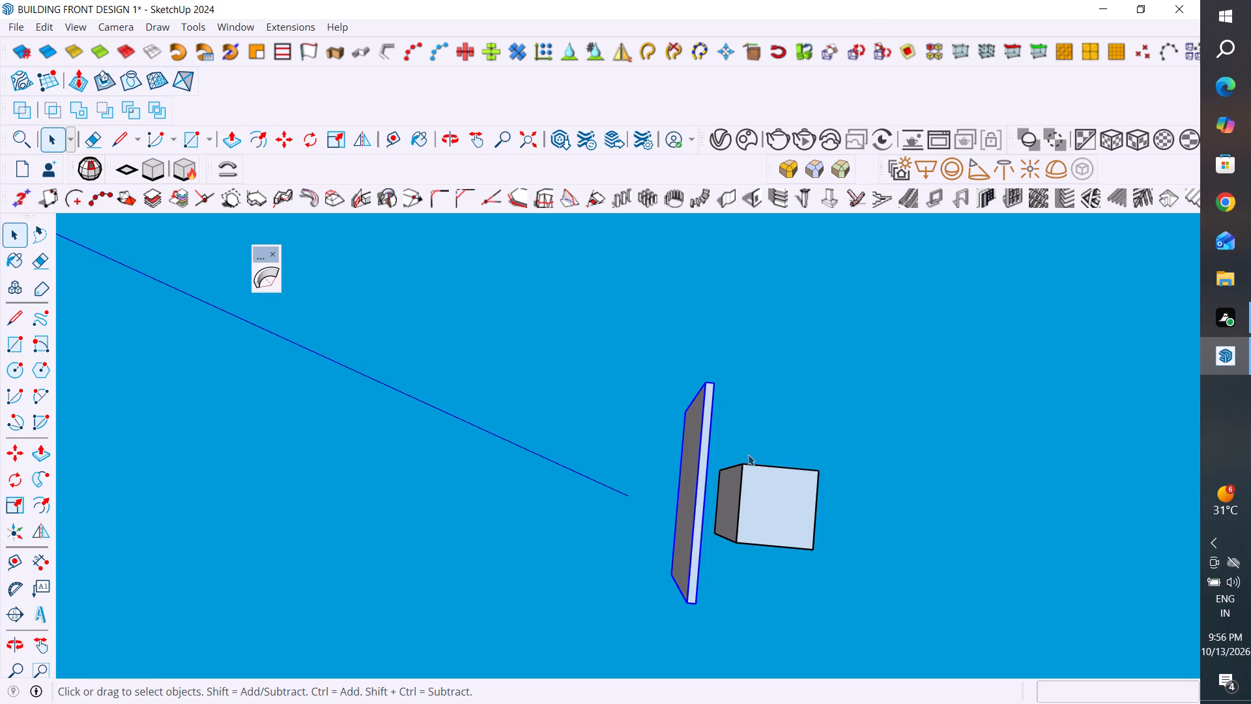
Inspect the grouped wall panel with Solid Inspector² and try to fix all its errors automatically.
scroll(747, 454, down, 3)
middle_drag(736, 491, 705, 703)
scroll(698, 359, down, 5)
middle_drag(710, 412, 748, 584)
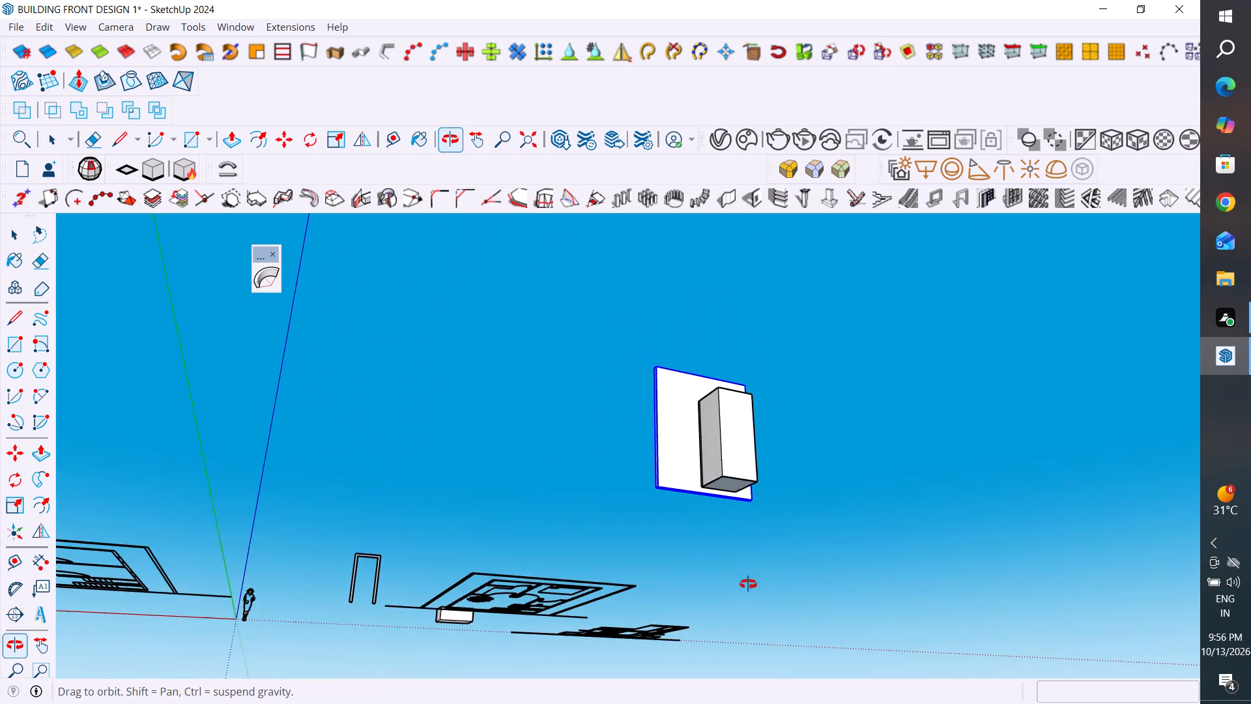
scroll(712, 462, up, 3)
middle_drag(741, 505, 829, 573)
scroll(740, 425, down, 5)
middle_drag(737, 531, 775, 542)
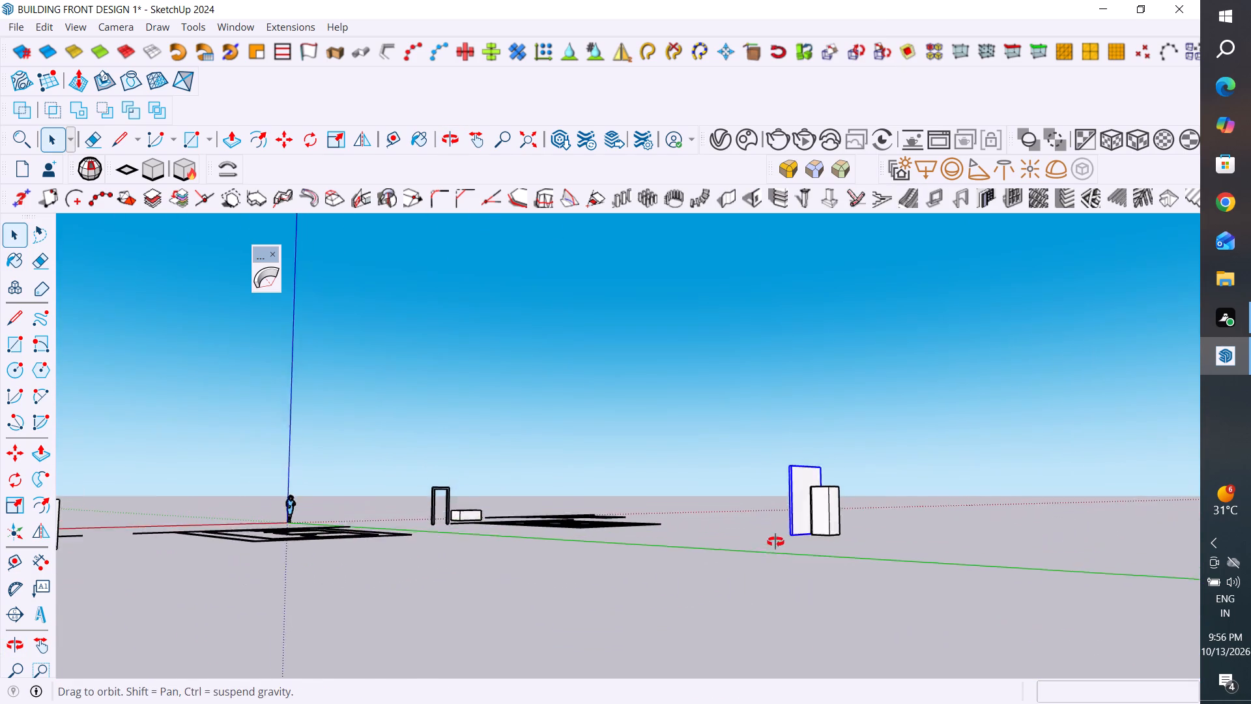
middle_drag(775, 542, 810, 546)
scroll(833, 540, up, 4)
middle_drag(821, 550, 919, 578)
scroll(990, 542, up, 9)
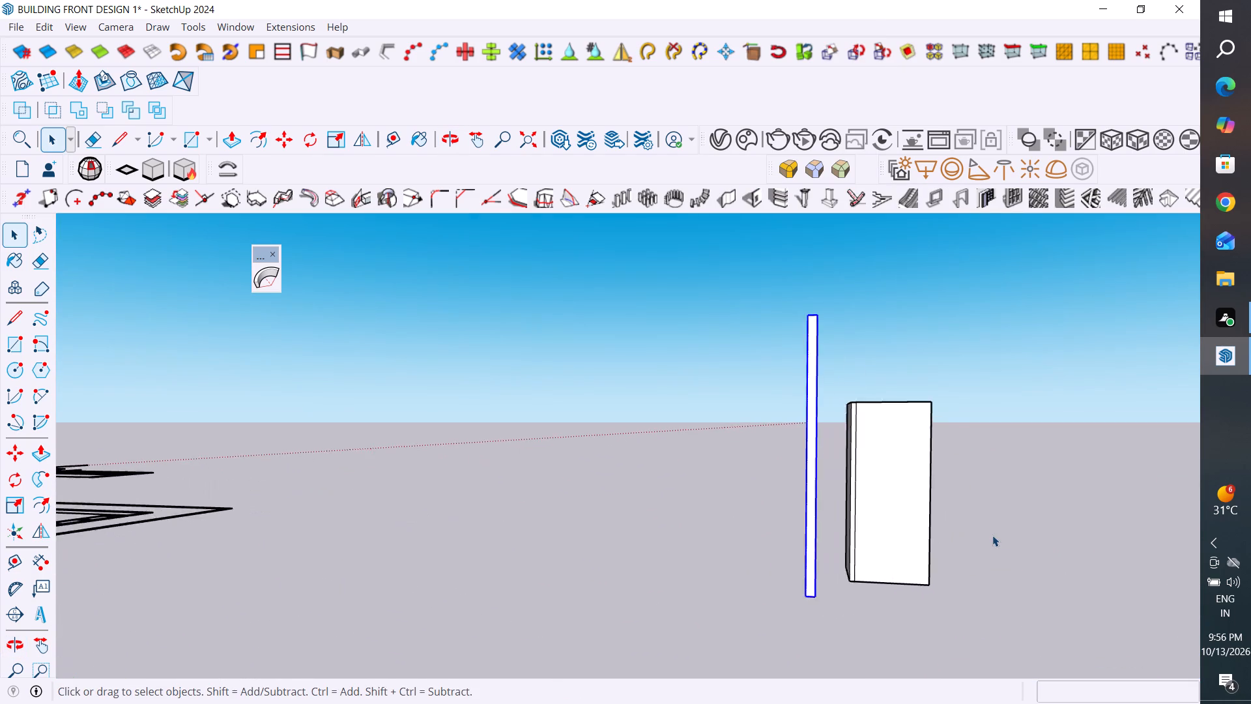
scroll(992, 535, up, 4)
scroll(543, 586, down, 5)
middle_drag(569, 601, 631, 596)
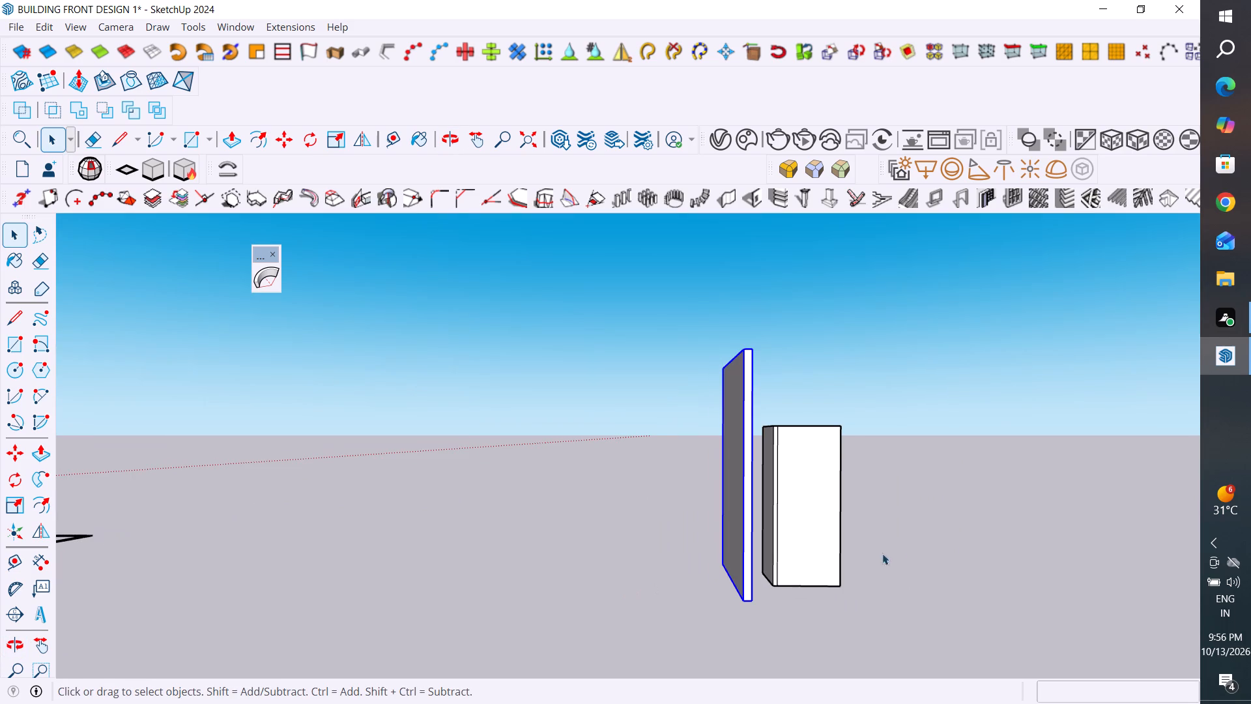
scroll(907, 541, up, 3)
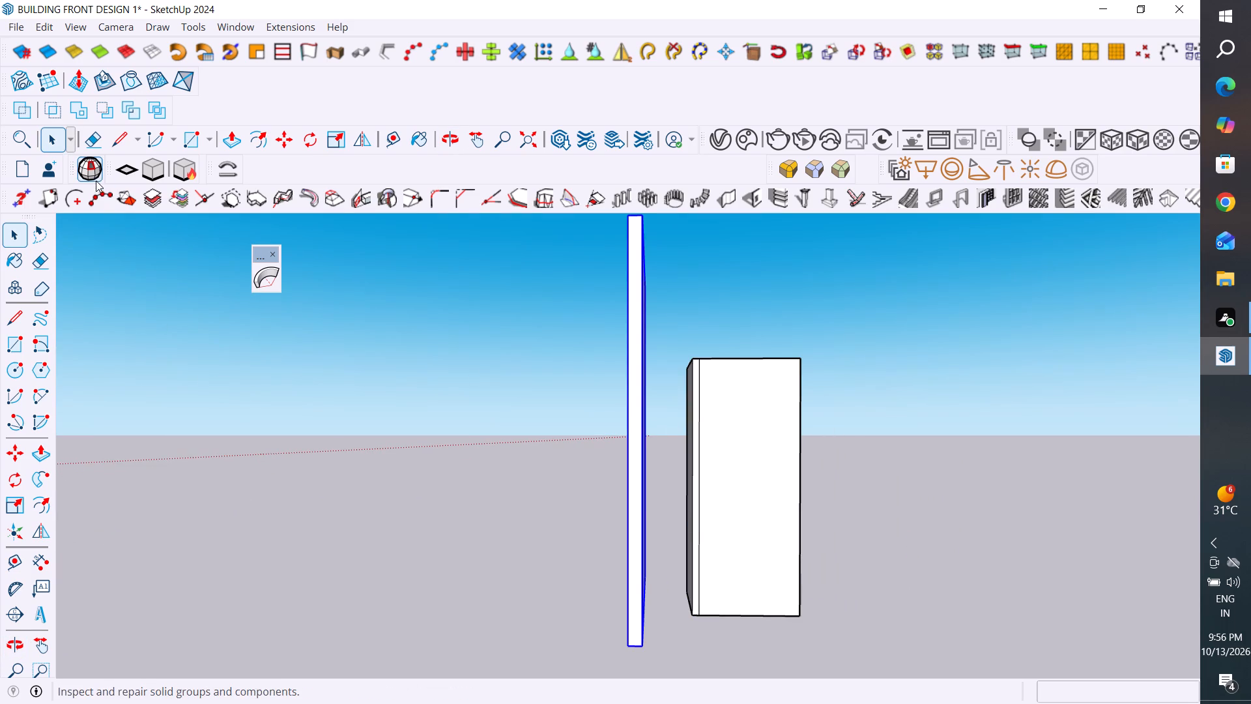
click(93, 175)
click(449, 626)
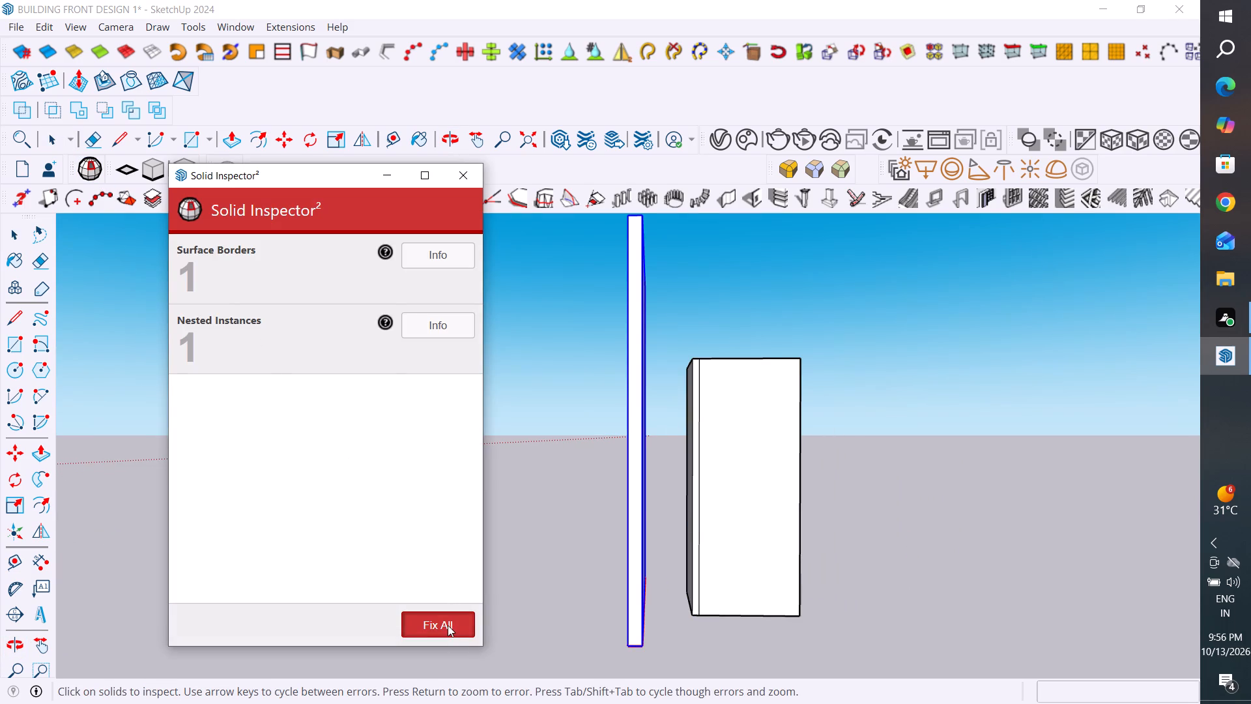
click(759, 375)
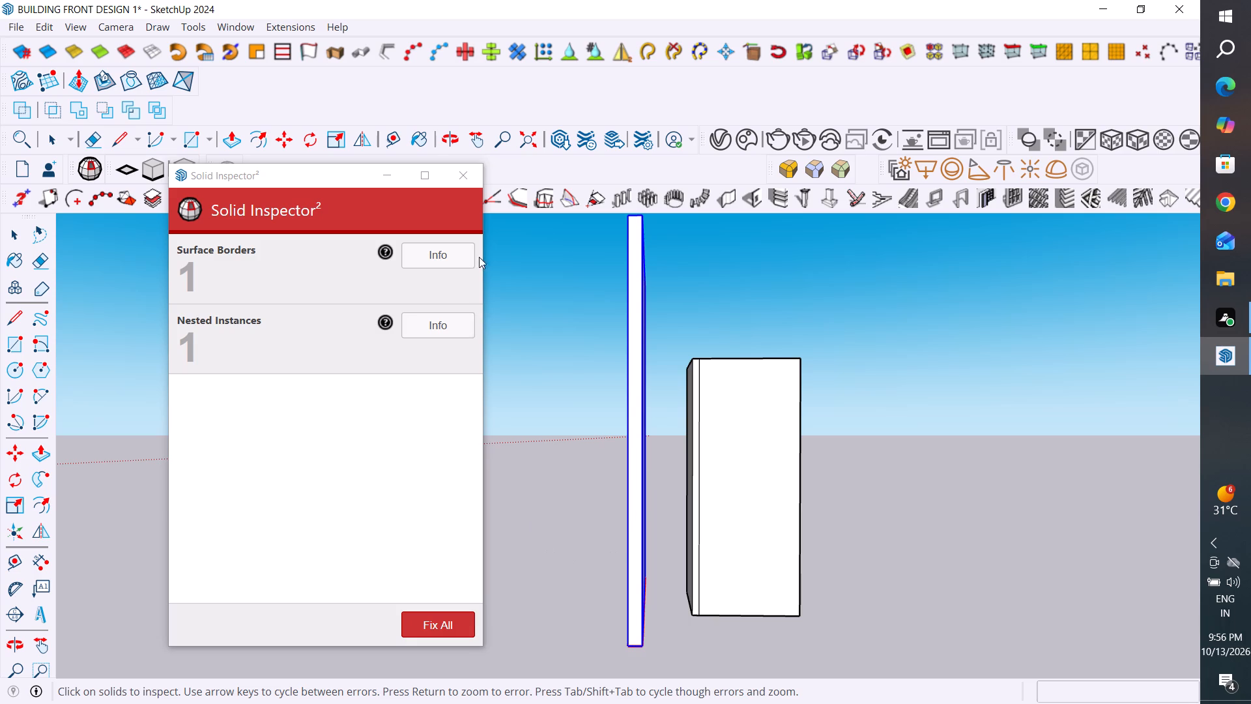
click(477, 178)
click(588, 444)
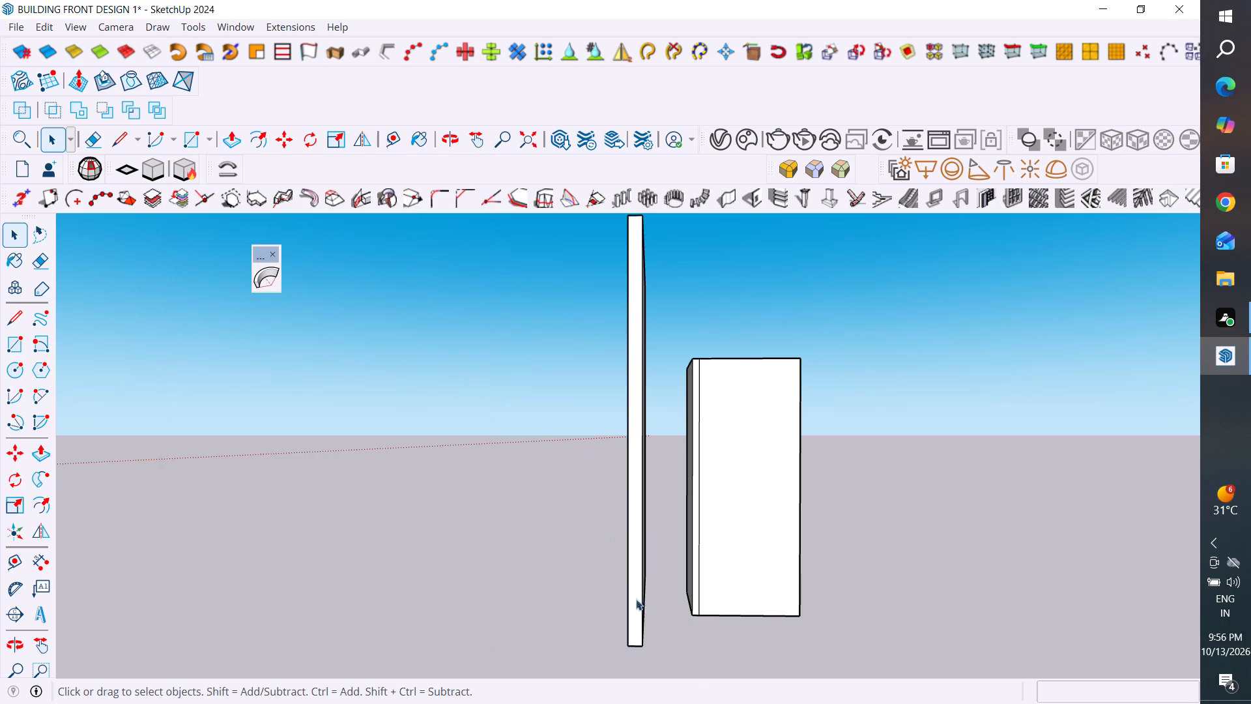
Inspect the large wall panel again with Solid Inspector² and retry the automatic fix of all errors.
middle_drag(656, 616, 412, 703)
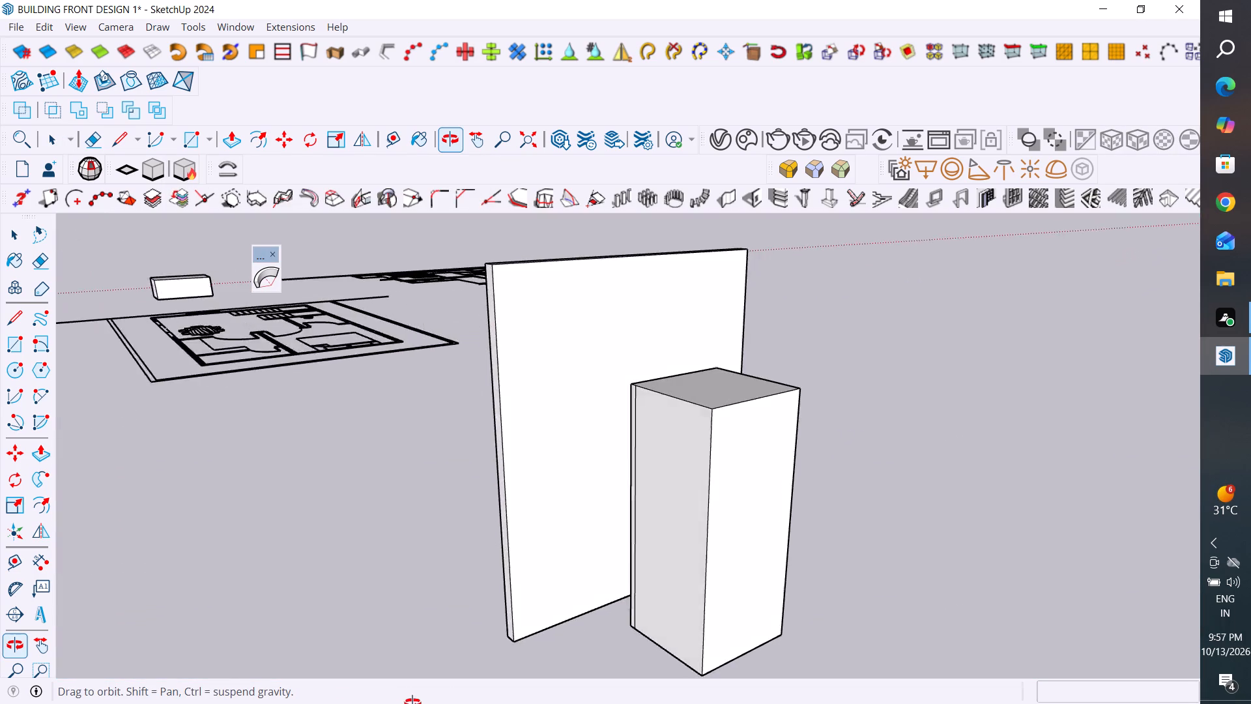
middle_drag(412, 703, 424, 686)
middle_drag(517, 291, 578, 428)
click(534, 469)
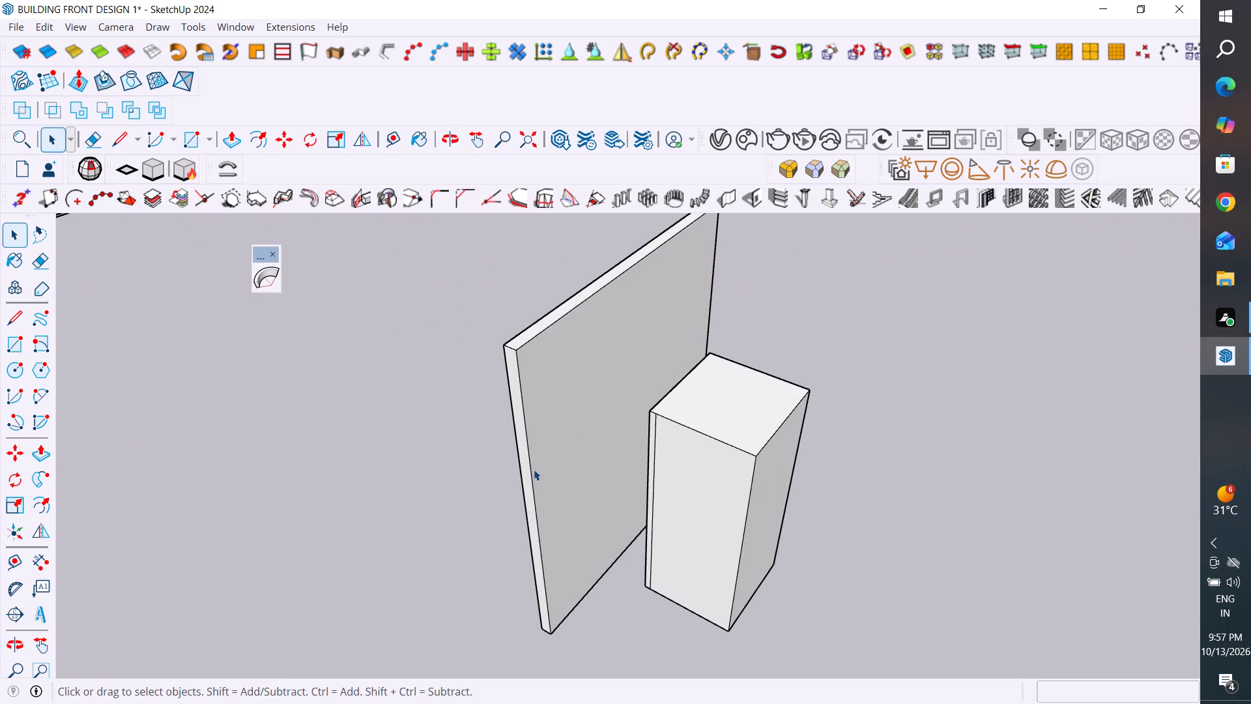
click(100, 167)
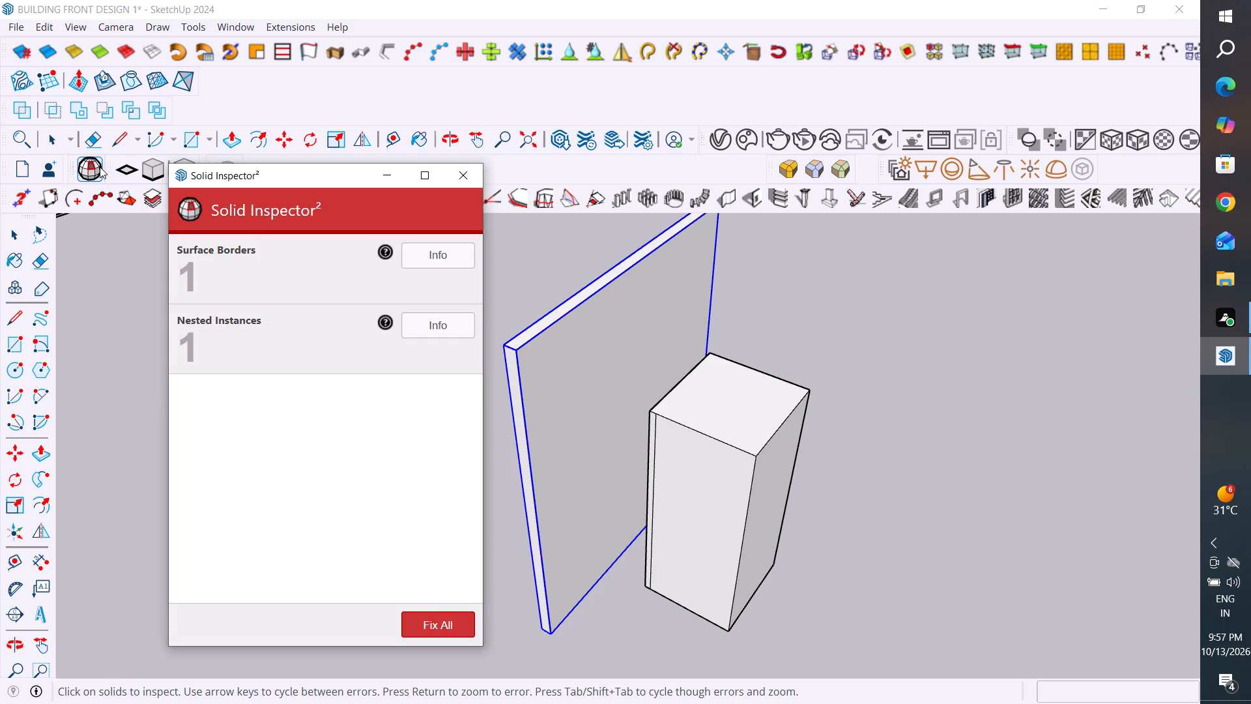
click(437, 638)
click(436, 628)
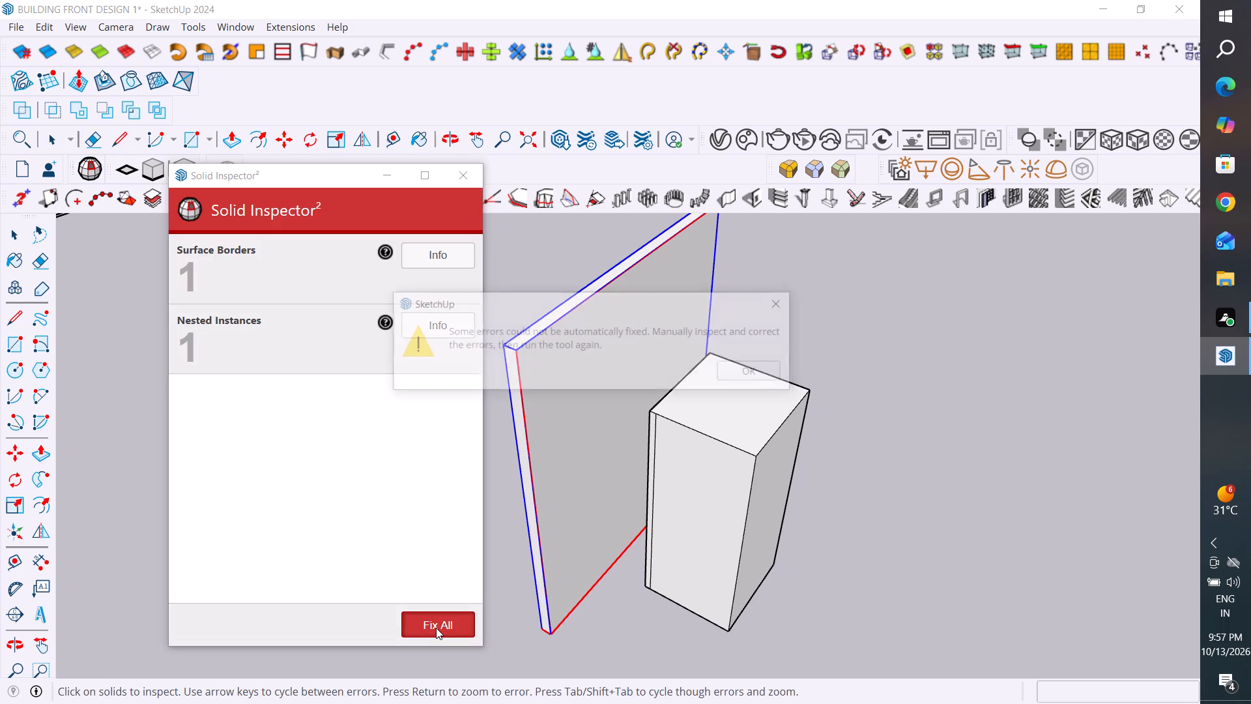
click(754, 369)
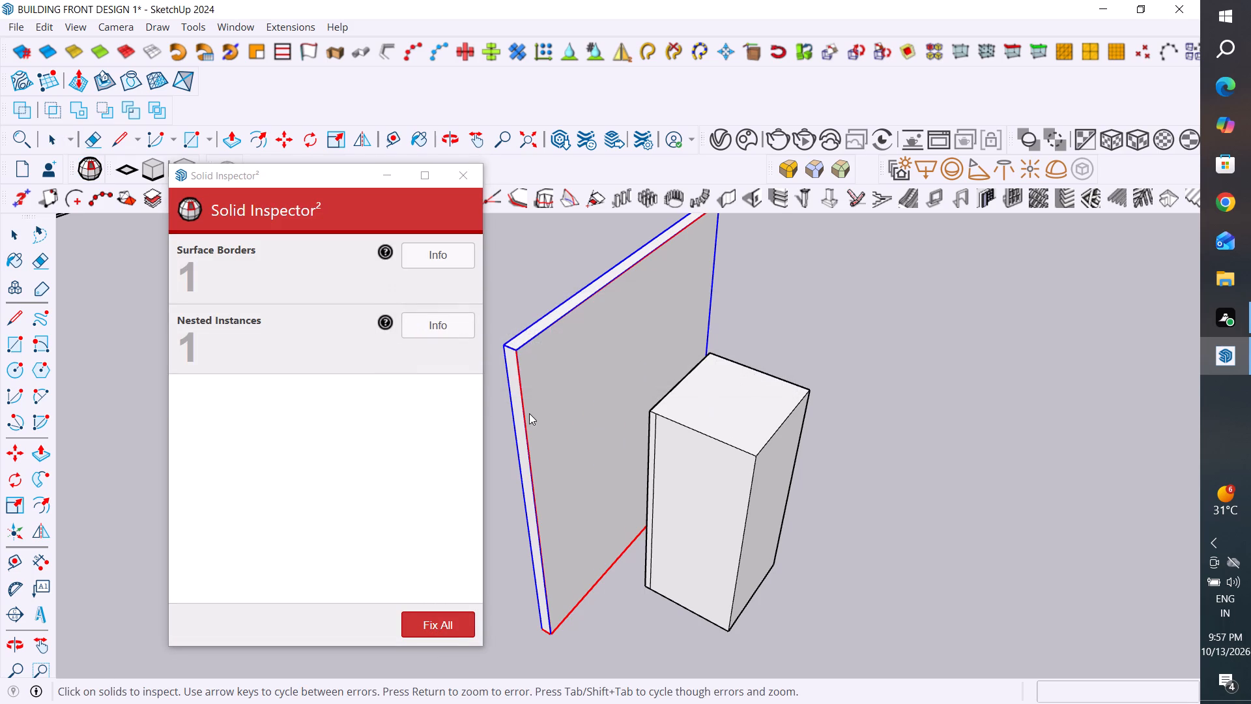
Examine the highlighted error edges along the wall panel's underside, and close Solid Inspector².
middle_drag(586, 579, 603, 337)
middle_drag(629, 501, 651, 360)
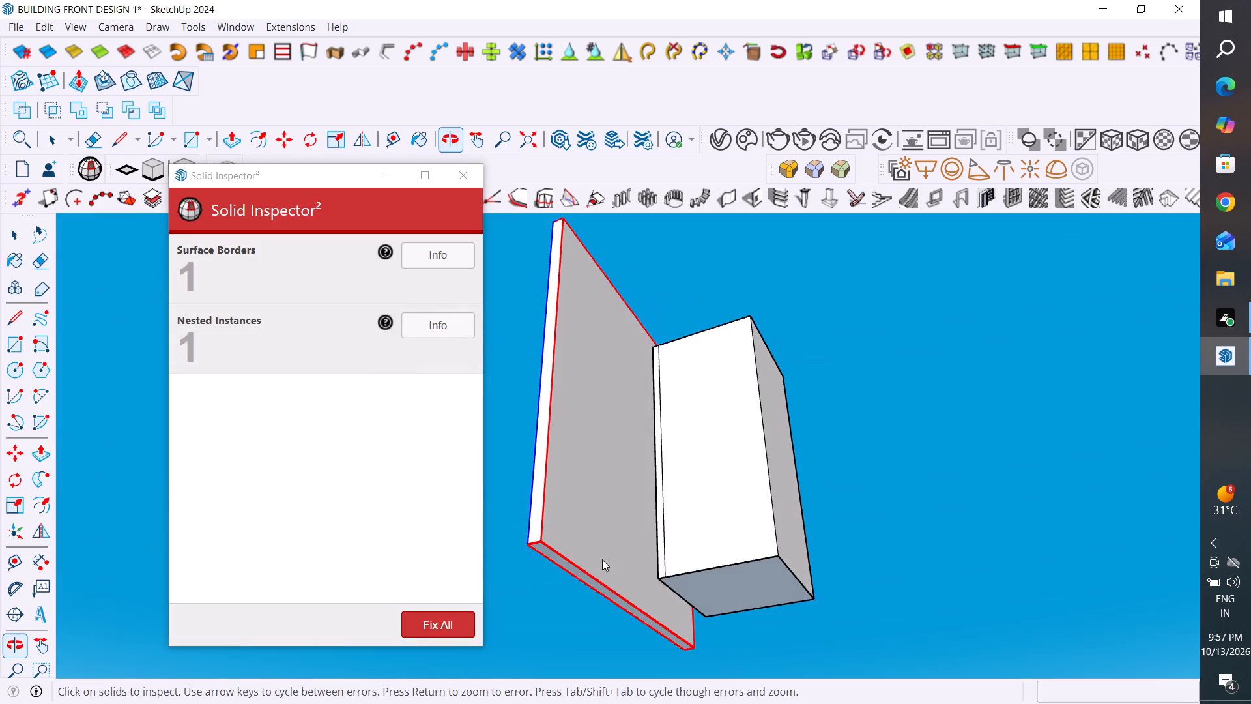
click(582, 533)
right_click(570, 467)
click(846, 338)
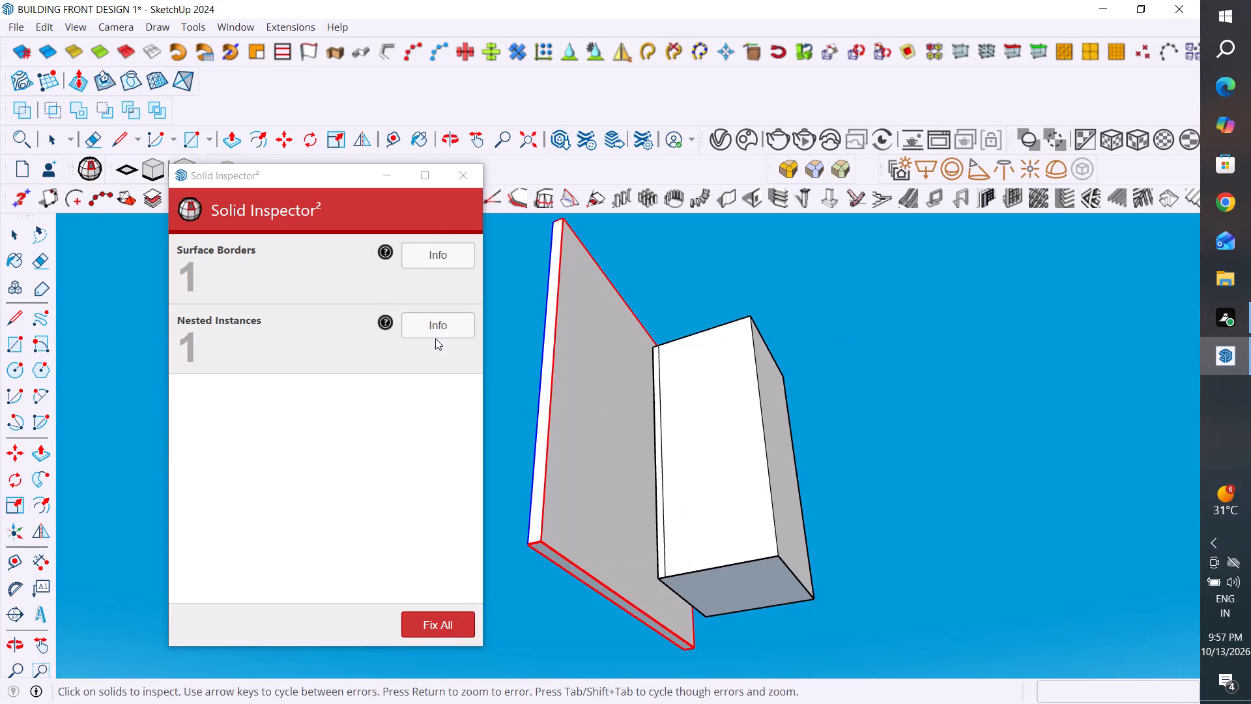
click(453, 178)
click(549, 431)
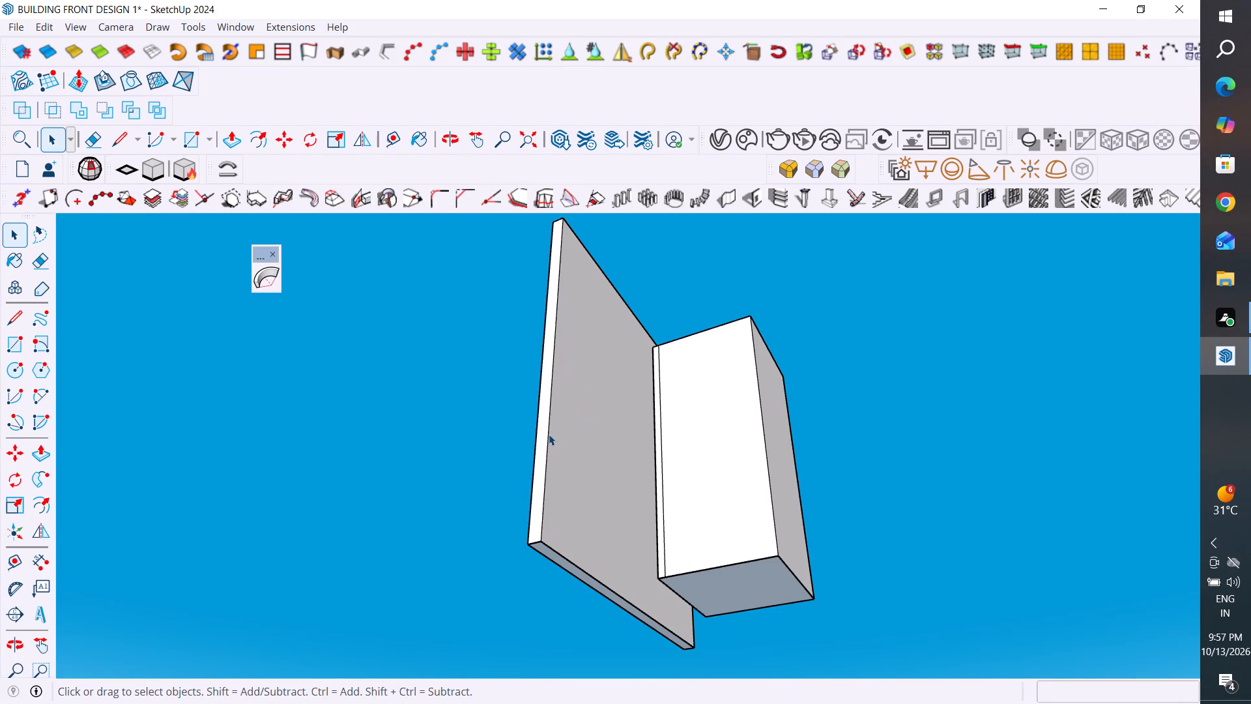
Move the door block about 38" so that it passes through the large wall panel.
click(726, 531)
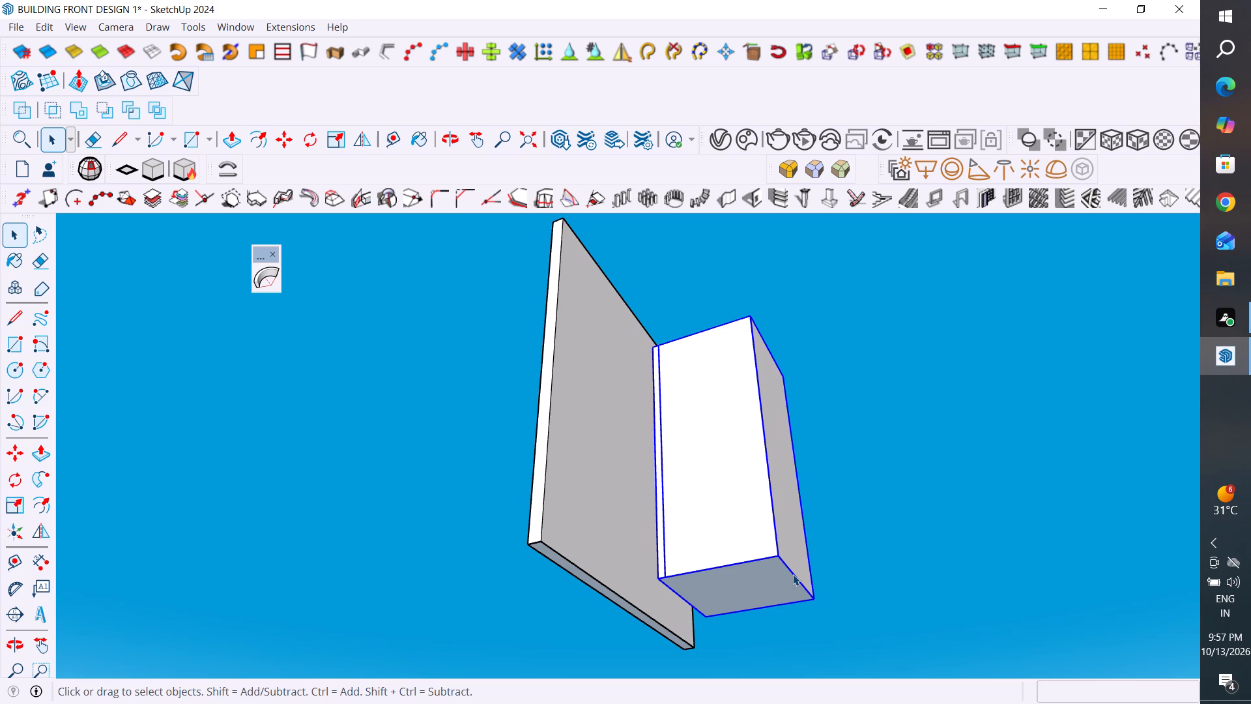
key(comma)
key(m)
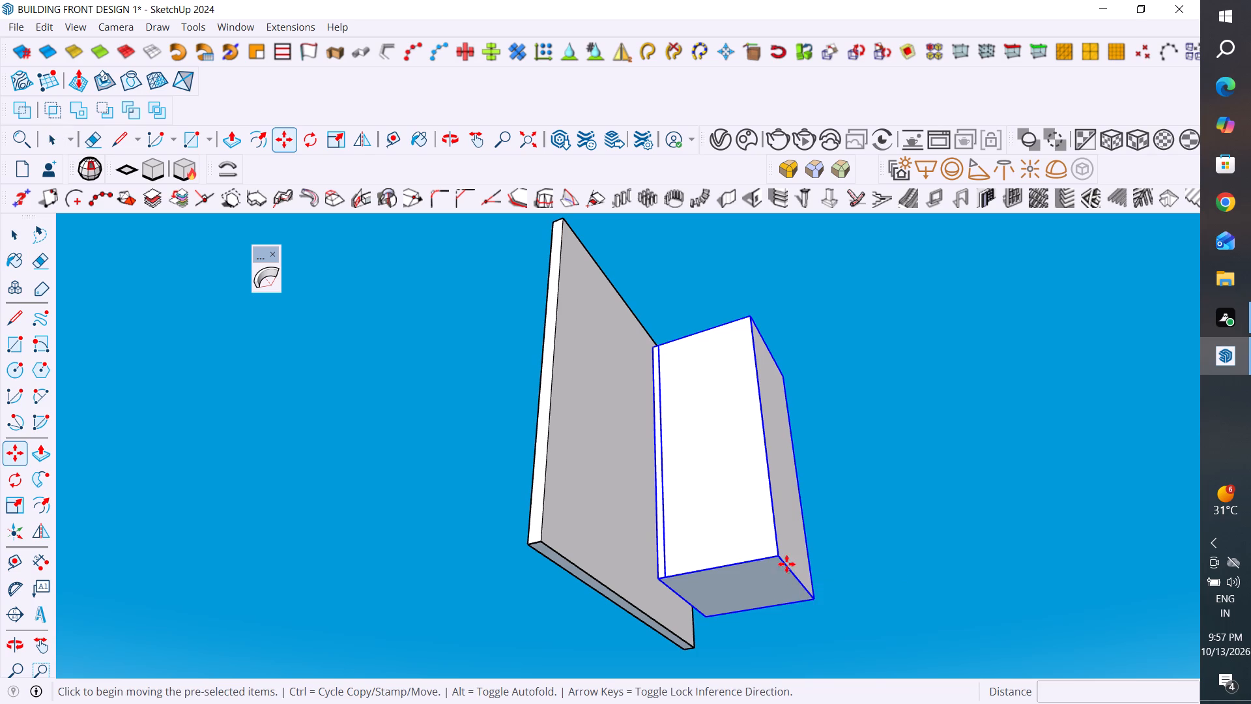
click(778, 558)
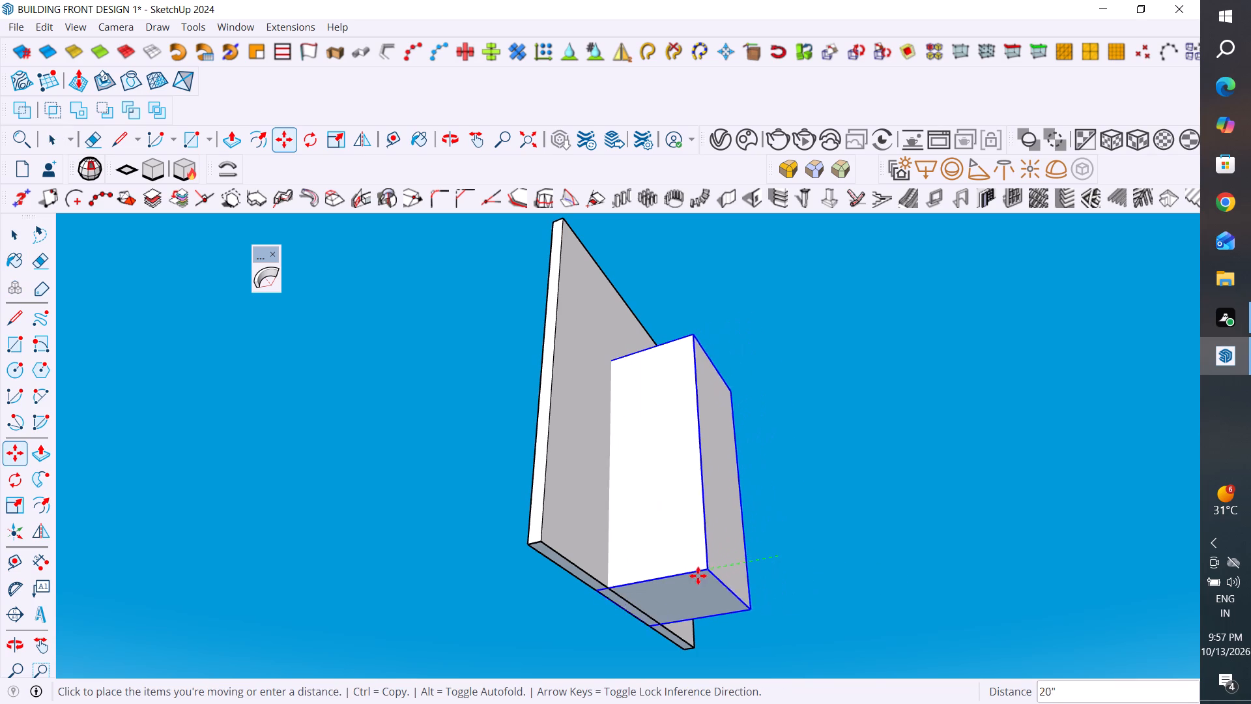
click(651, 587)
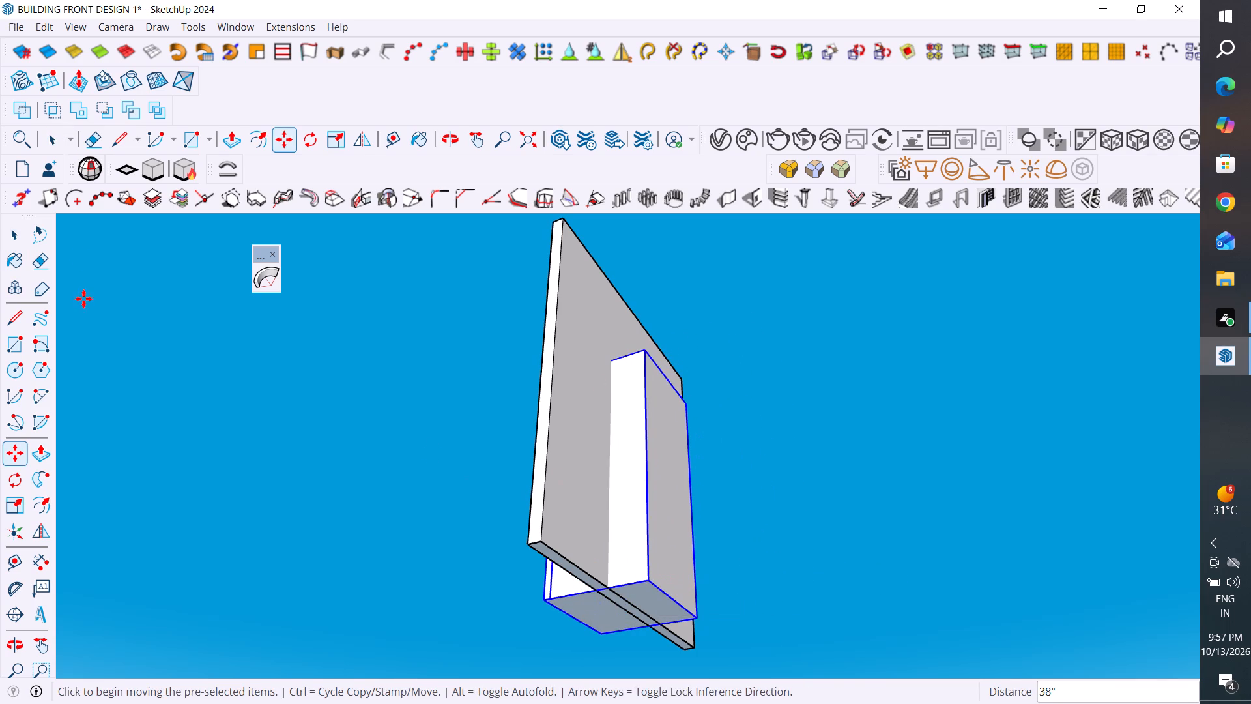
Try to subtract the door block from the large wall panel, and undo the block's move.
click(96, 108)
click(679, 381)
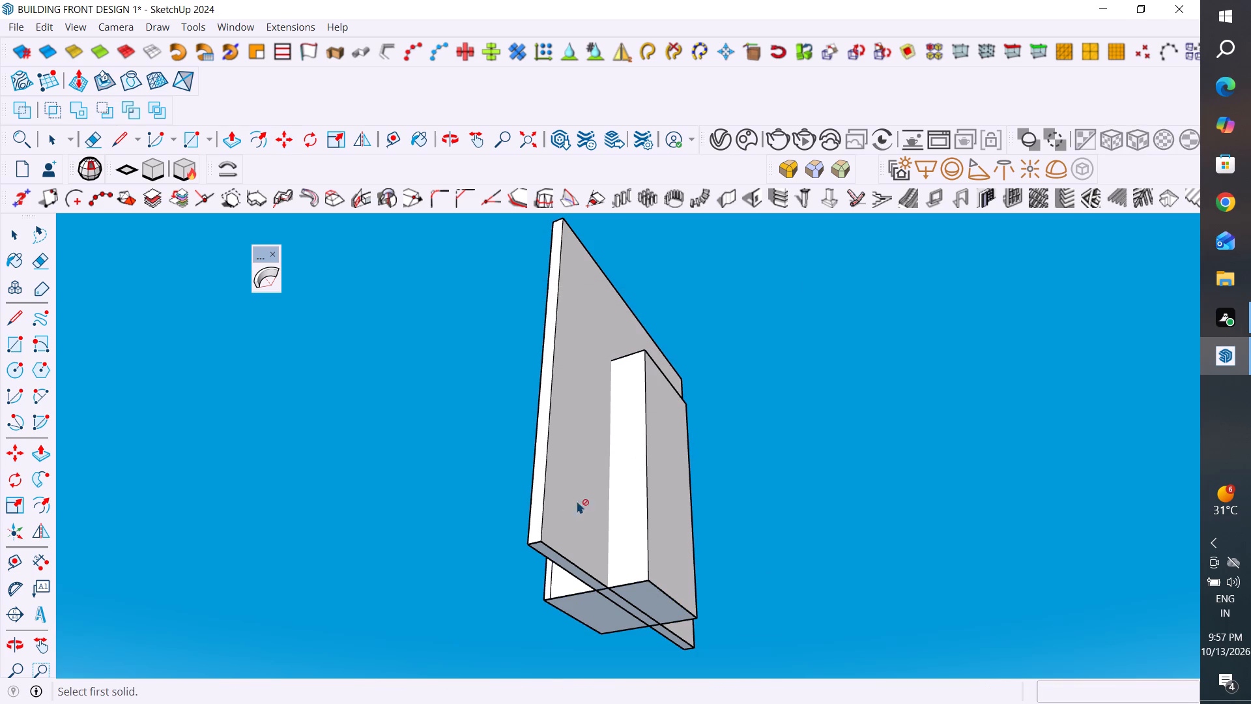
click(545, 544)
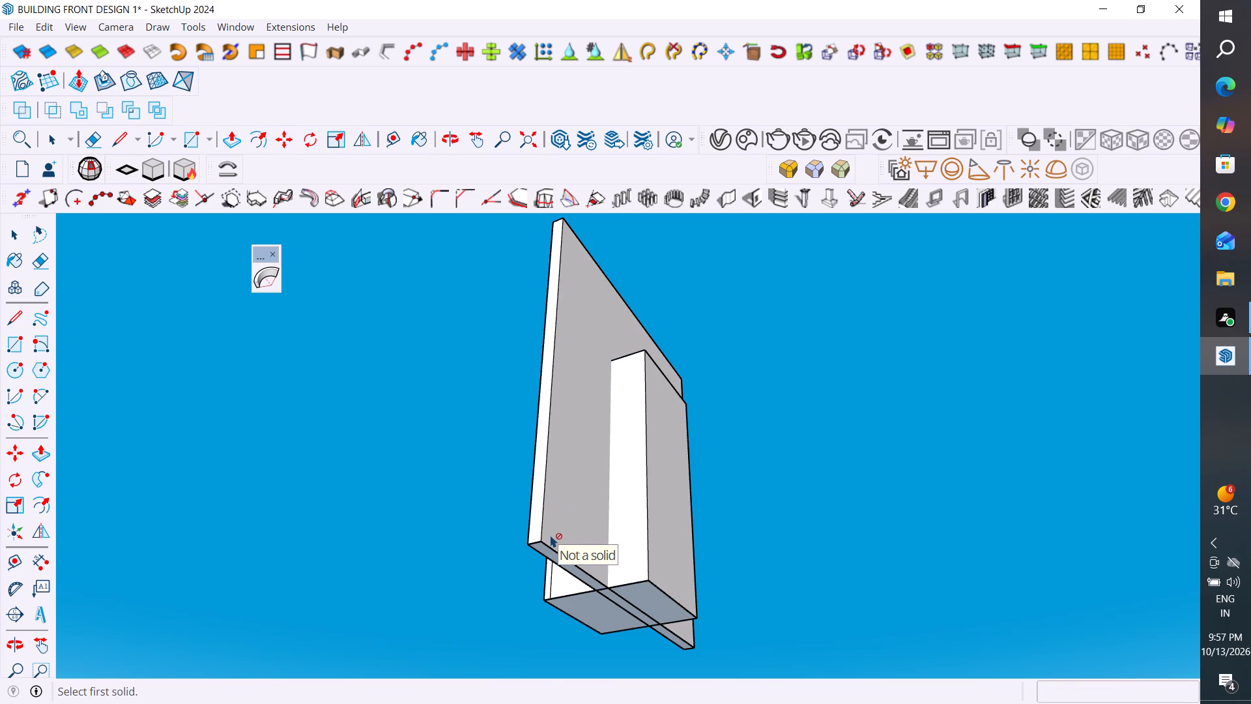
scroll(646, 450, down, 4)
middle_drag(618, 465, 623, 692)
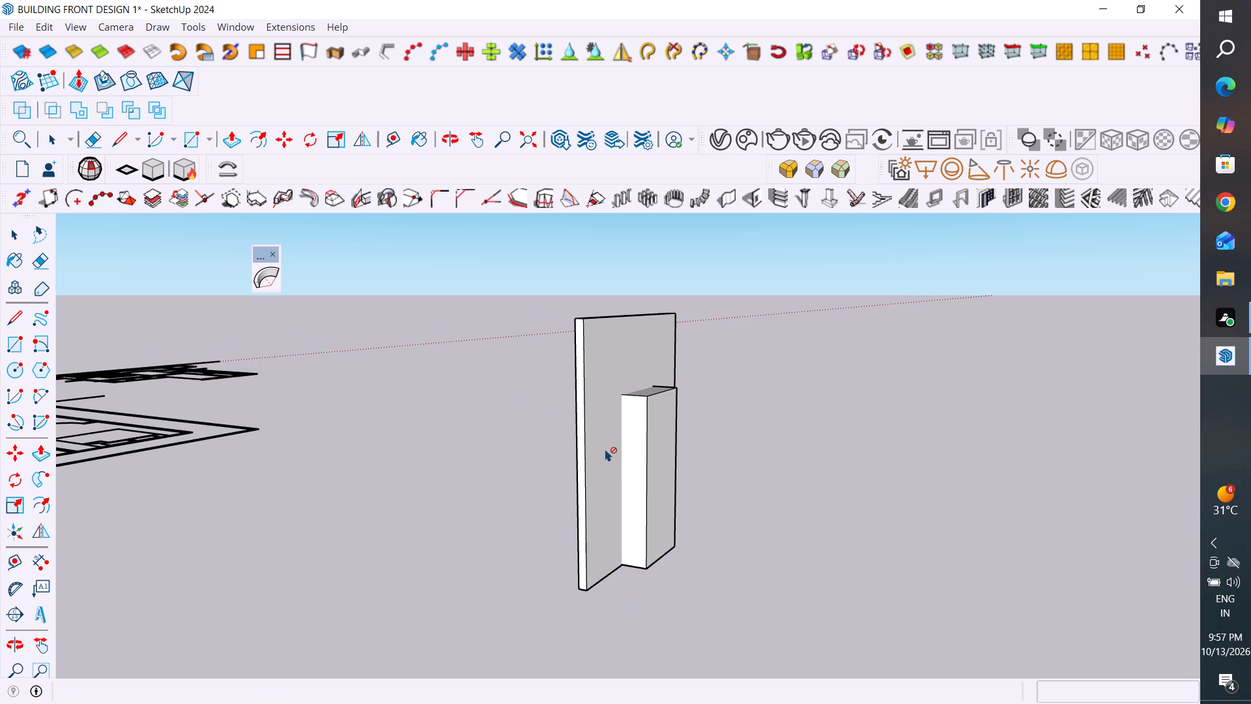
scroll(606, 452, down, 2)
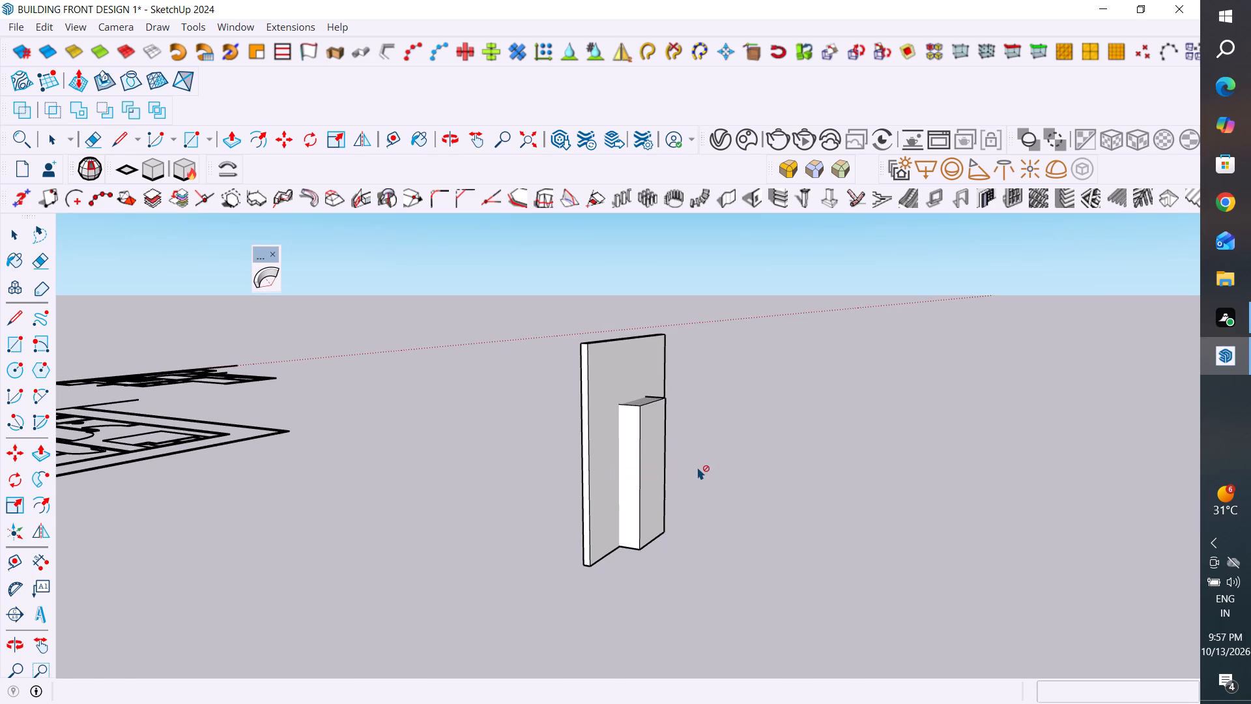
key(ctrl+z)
Draw a 120" by 101" rectangle corner to corner over the large wall panel's face on the side away from the door block.
scroll(659, 477, down, 6)
middle_drag(487, 634, 712, 680)
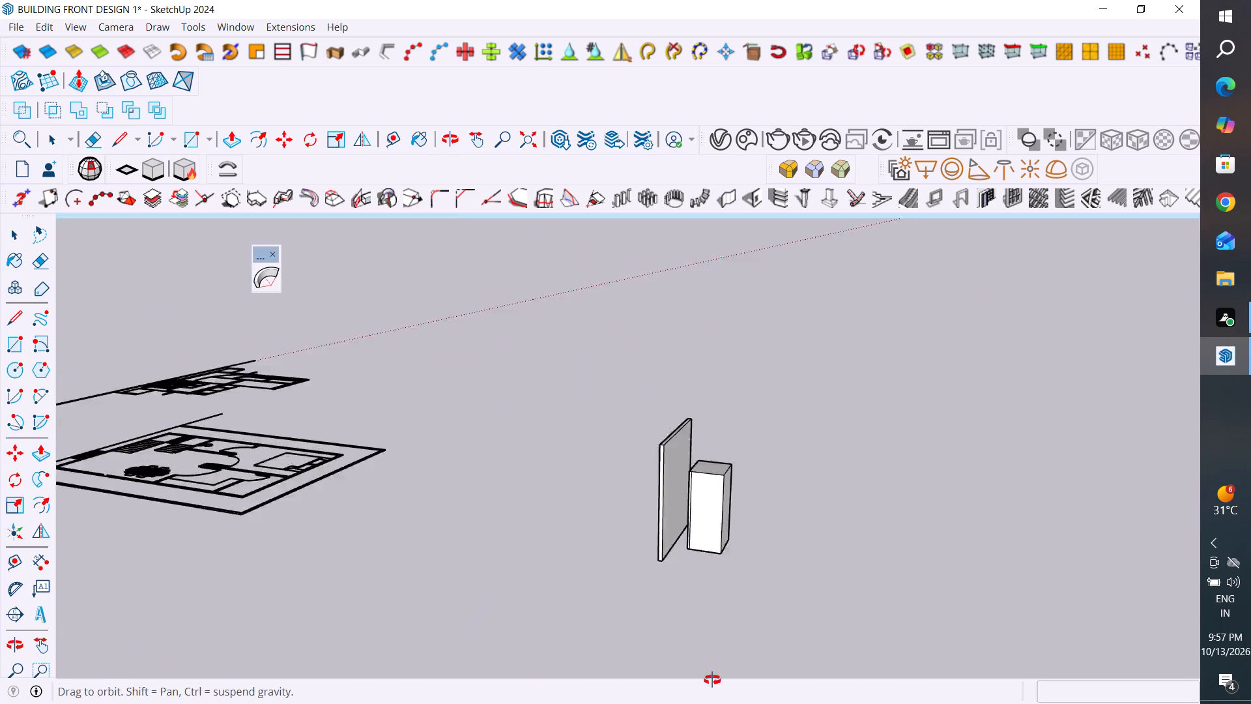
middle_drag(712, 680, 919, 666)
scroll(698, 469, down, 6)
middle_drag(673, 521, 919, 550)
scroll(571, 341, up, 8)
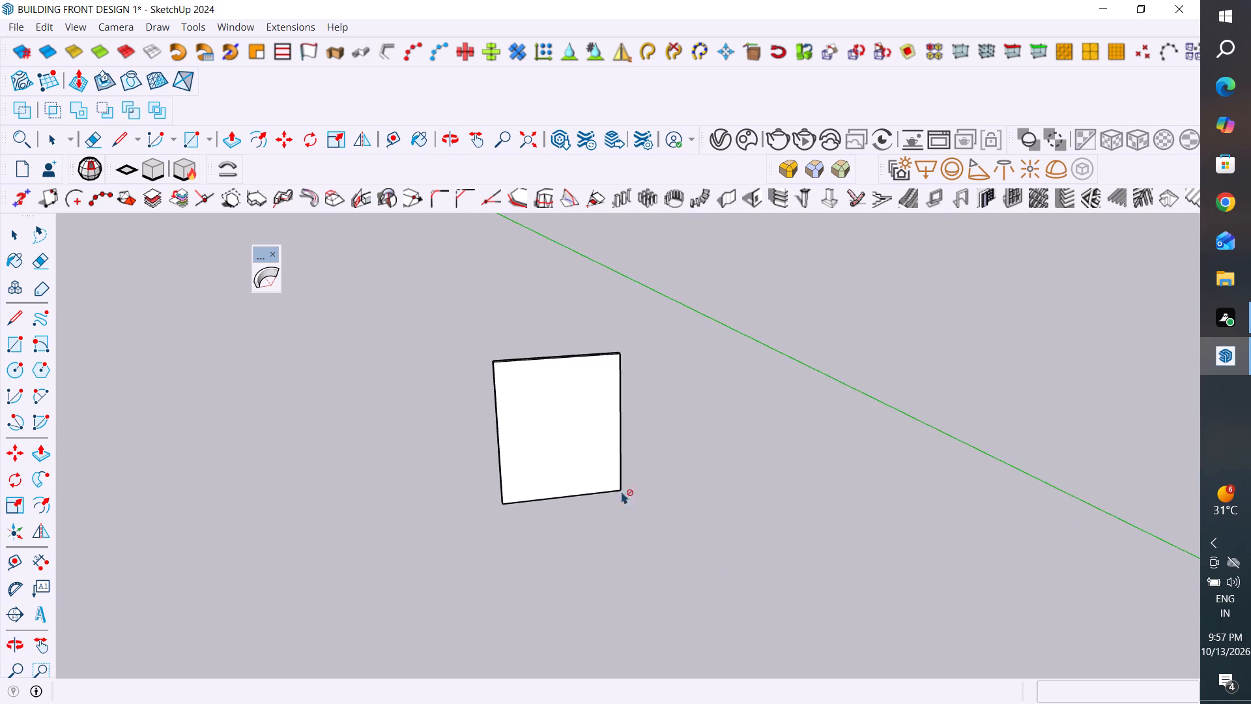
middle_drag(631, 496, 792, 473)
scroll(637, 375, up, 4)
middle_drag(637, 448, 592, 433)
scroll(599, 424, down, 8)
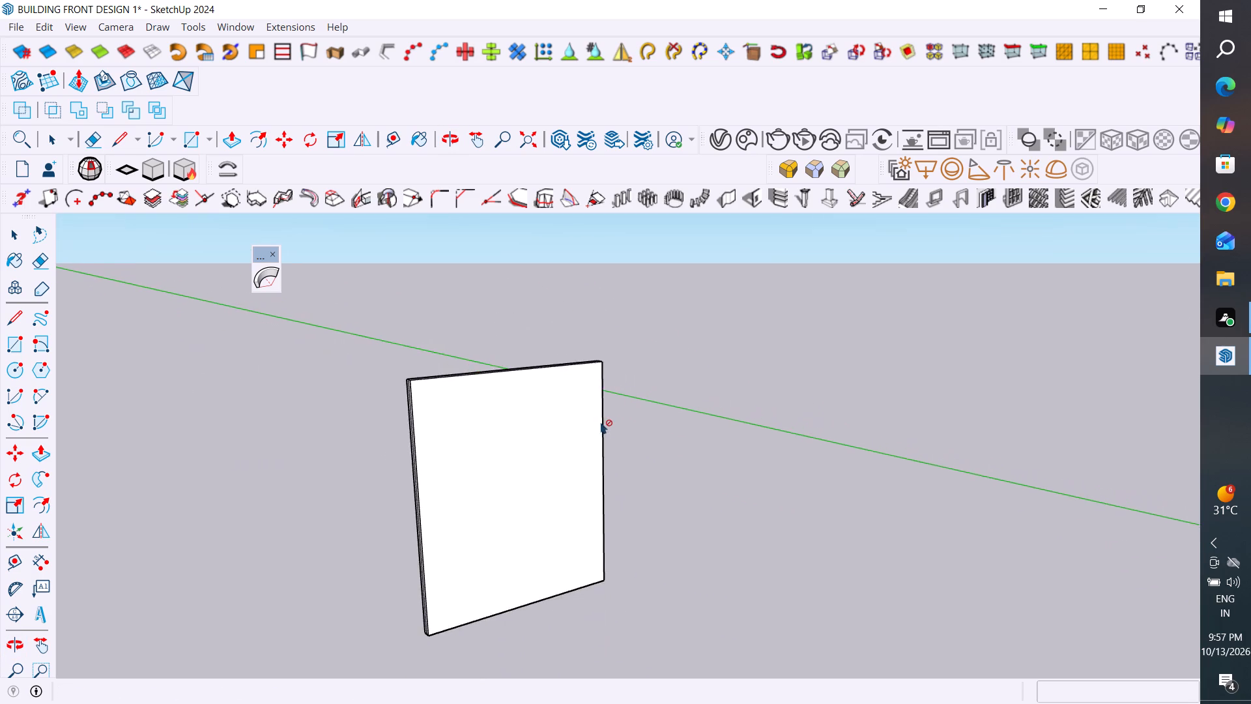
scroll(600, 422, down, 3)
middle_drag(593, 490, 611, 576)
scroll(596, 578, up, 4)
click(18, 237)
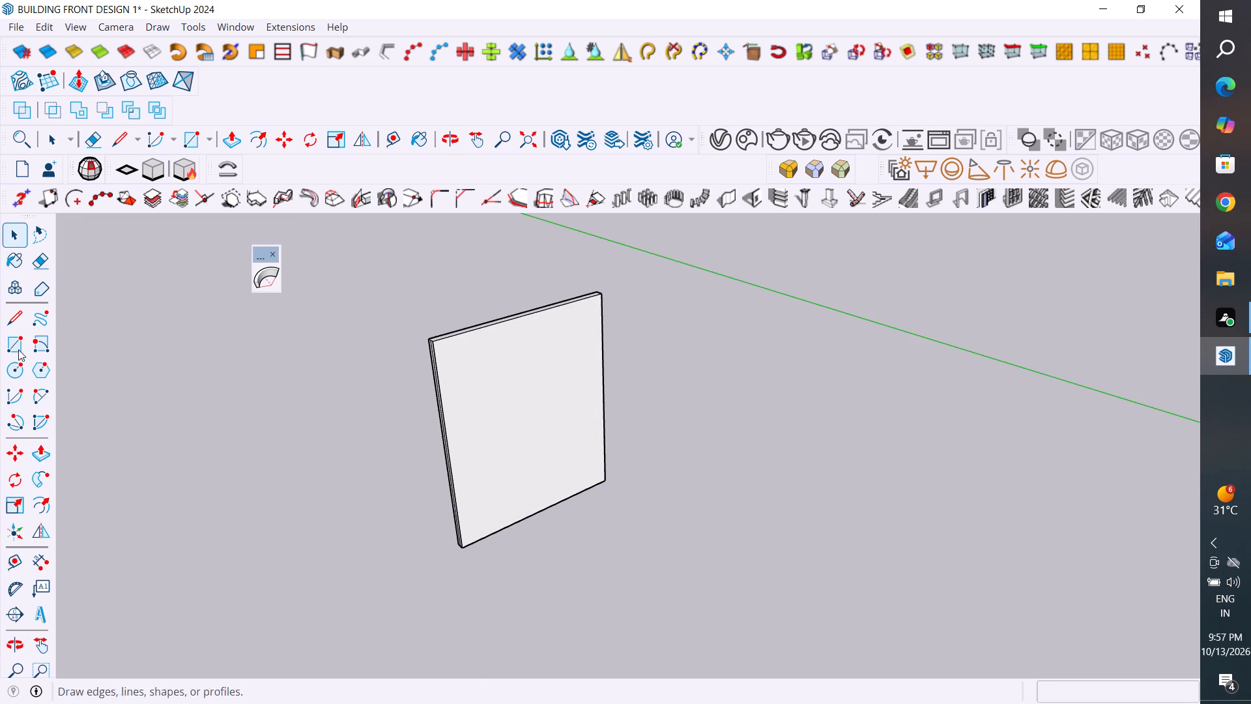
click(11, 344)
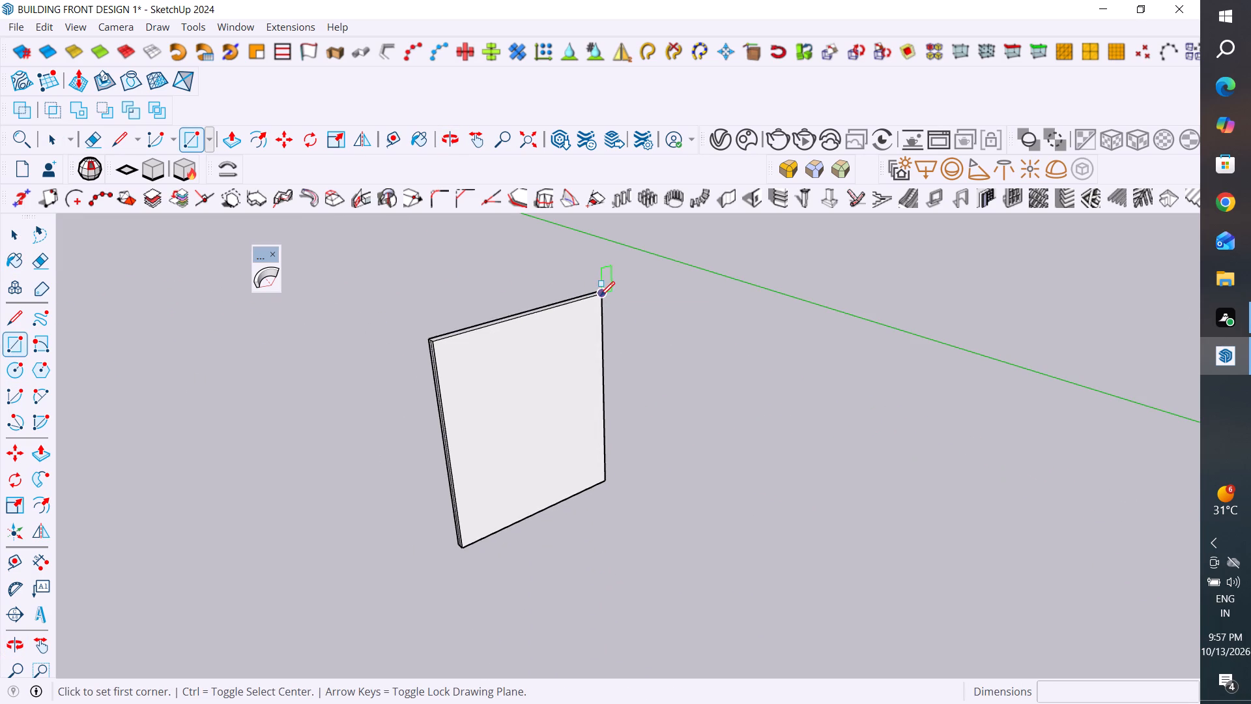
click(600, 296)
click(463, 552)
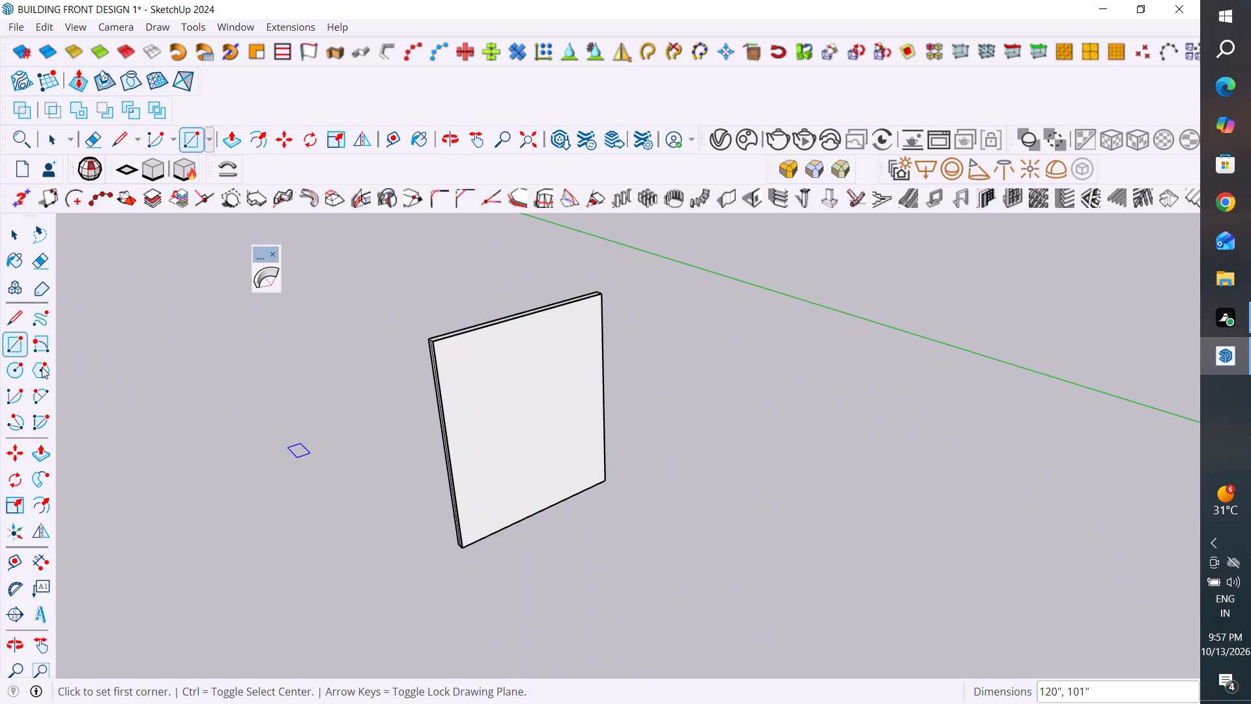
Copy the new rectangular face about 86" straight out from the wall panel, away from the door block.
click(10, 226)
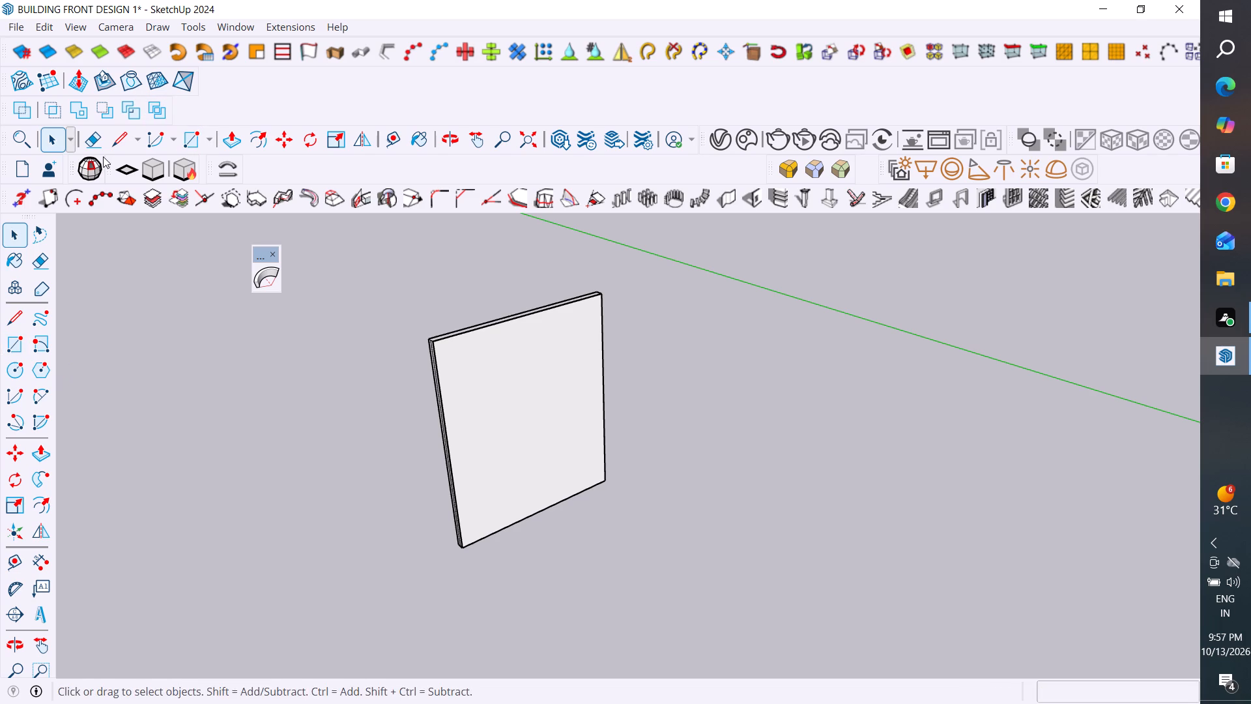
click(529, 381)
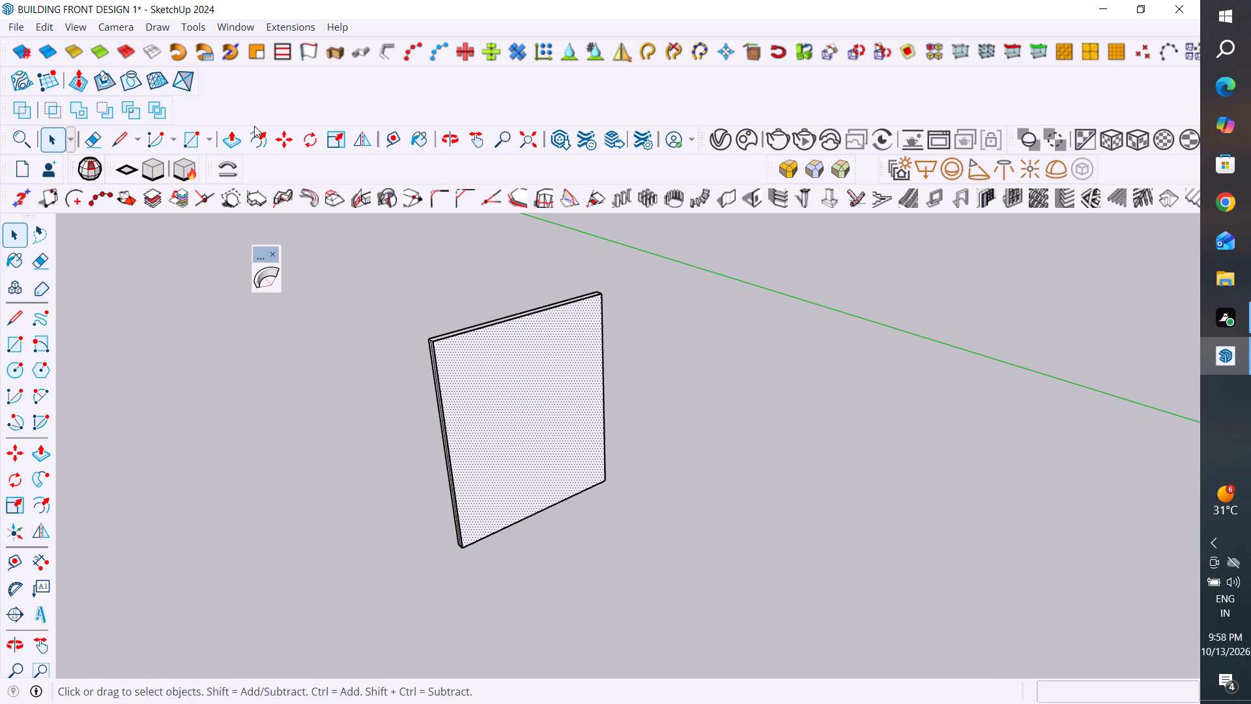
key(m)
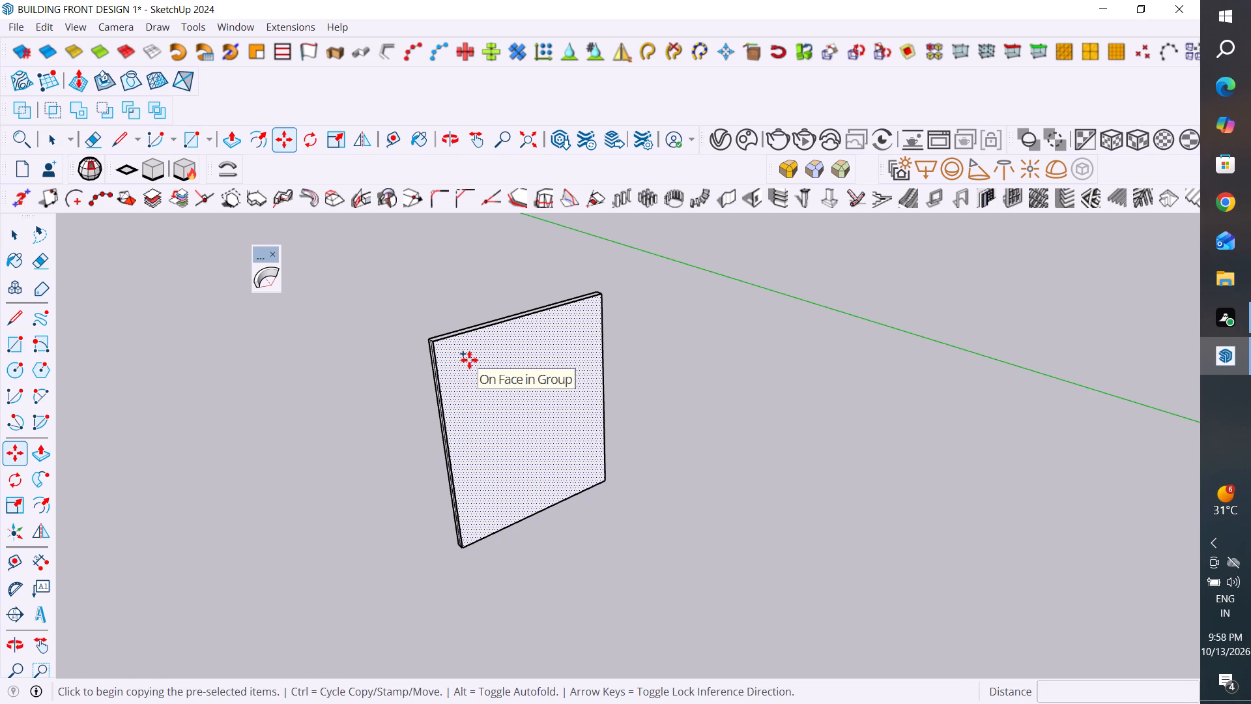
click(465, 550)
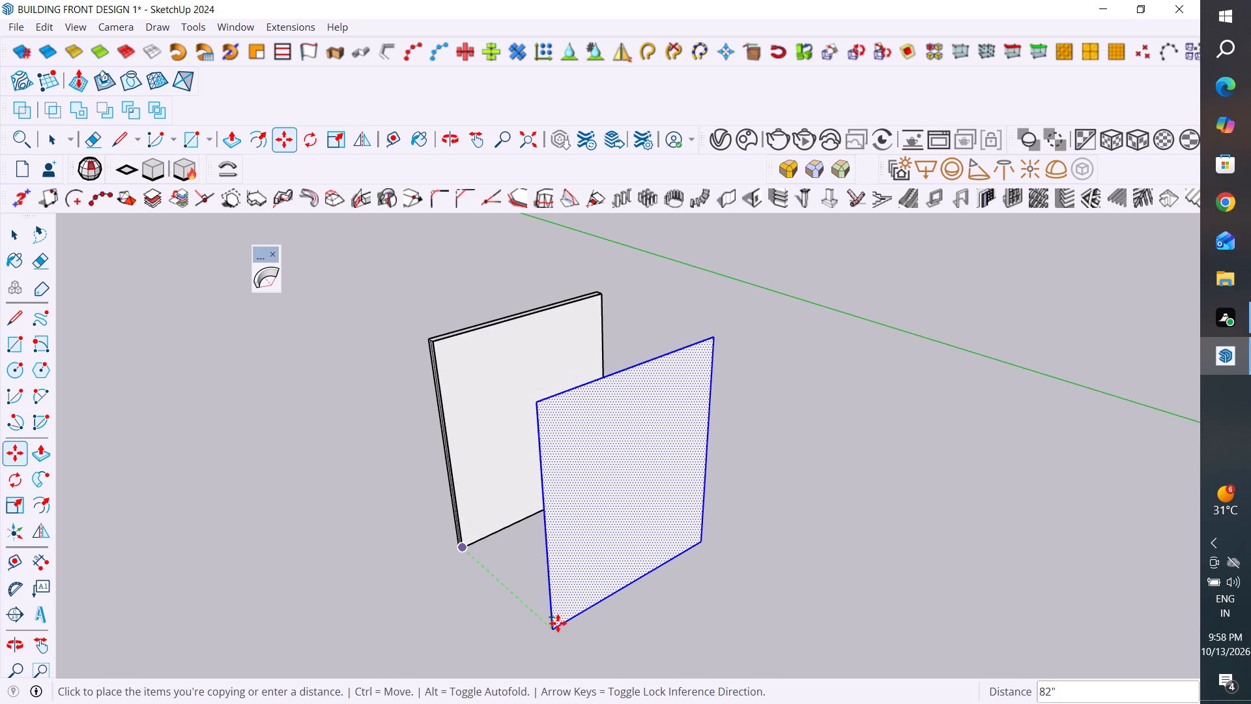
scroll(558, 620, down, 3)
middle_drag(558, 619, 737, 556)
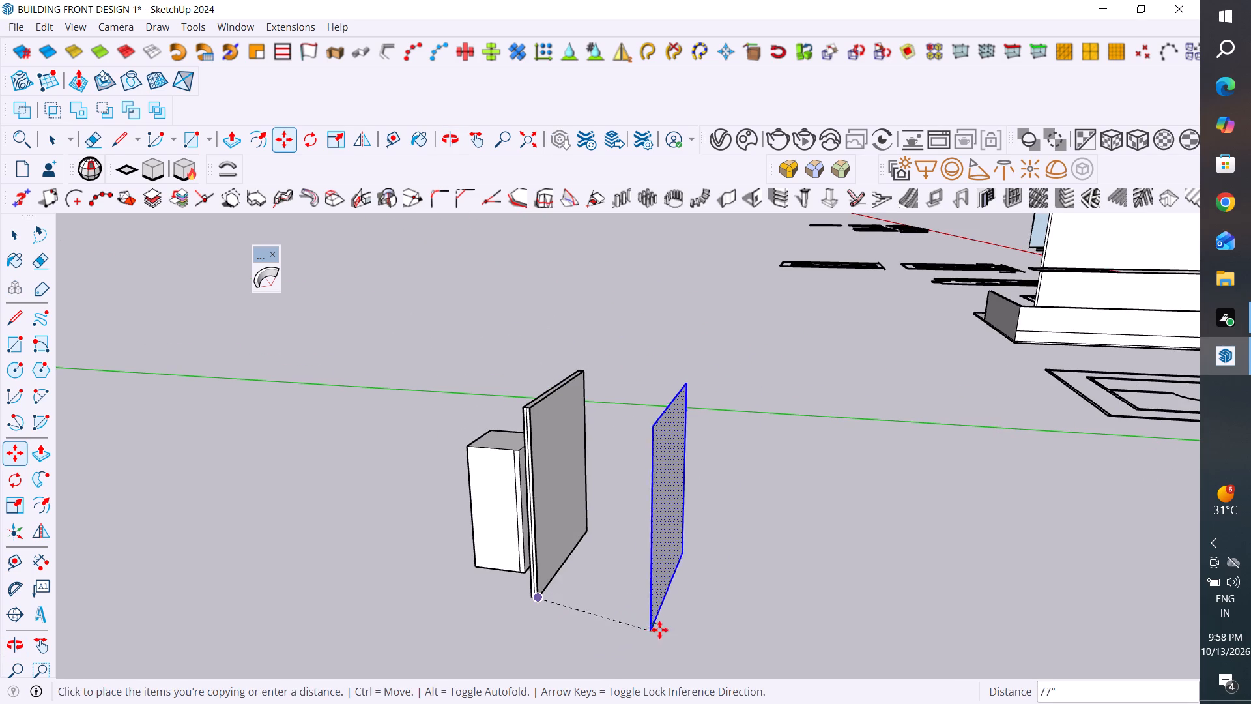
click(678, 621)
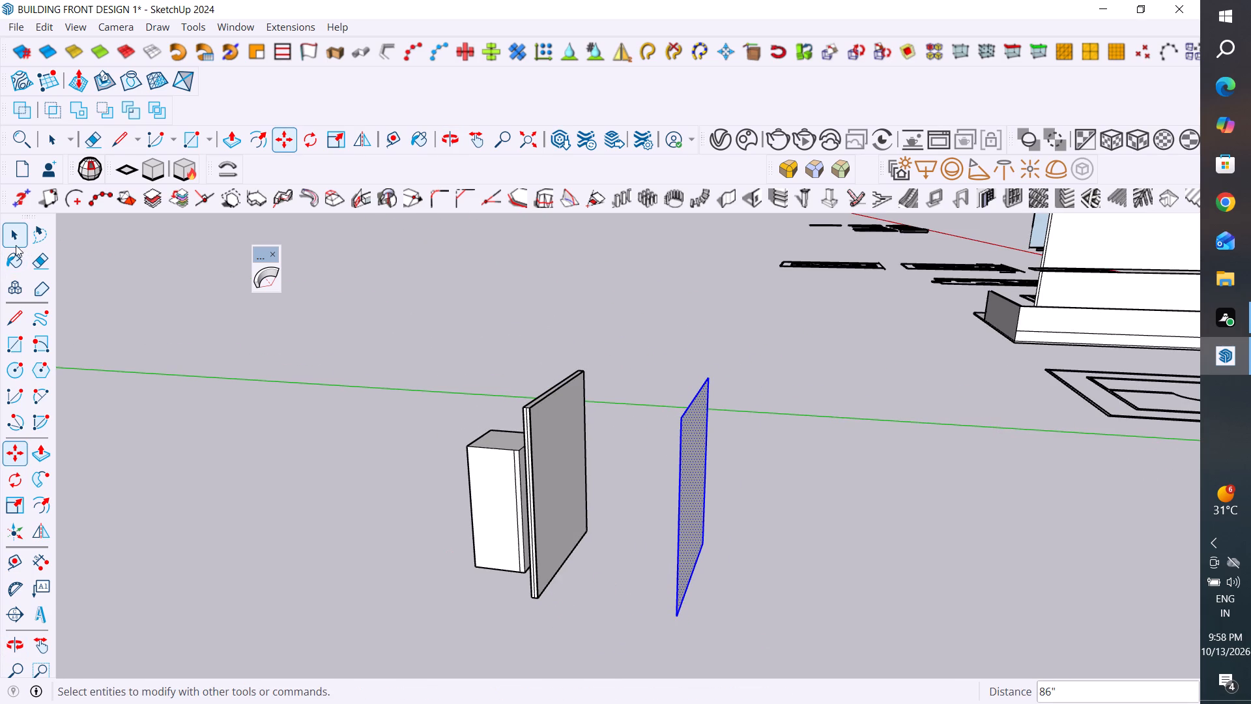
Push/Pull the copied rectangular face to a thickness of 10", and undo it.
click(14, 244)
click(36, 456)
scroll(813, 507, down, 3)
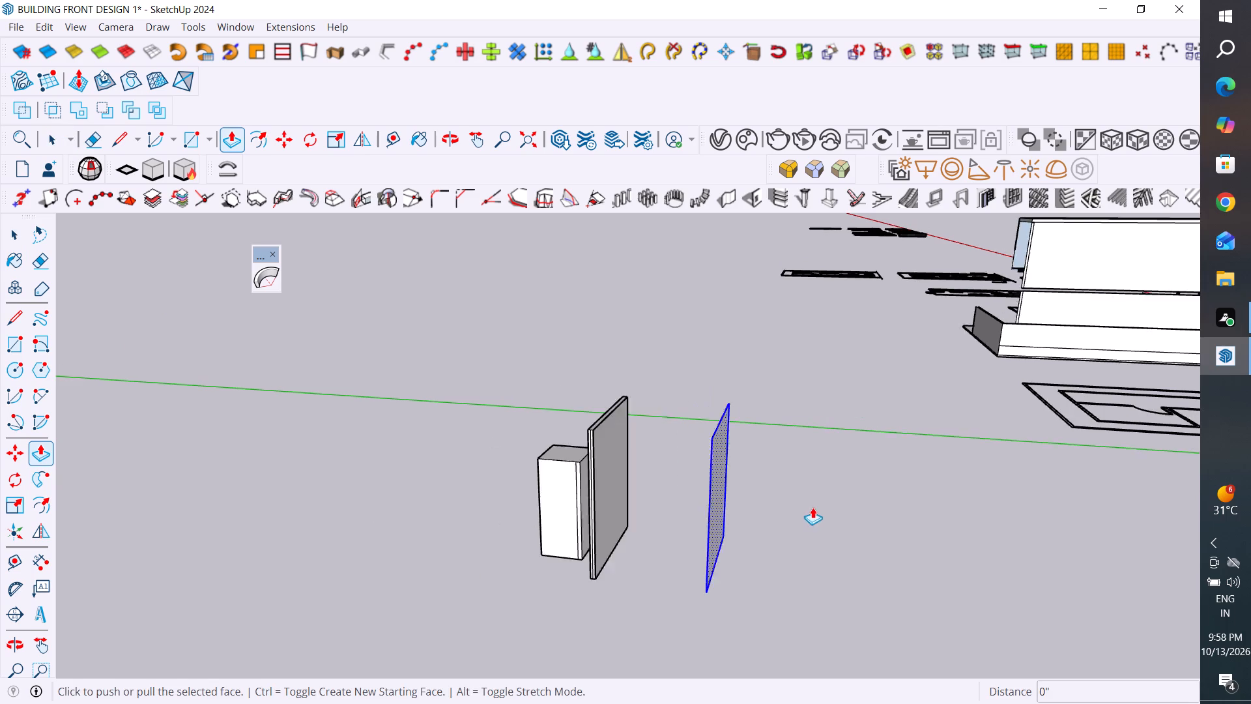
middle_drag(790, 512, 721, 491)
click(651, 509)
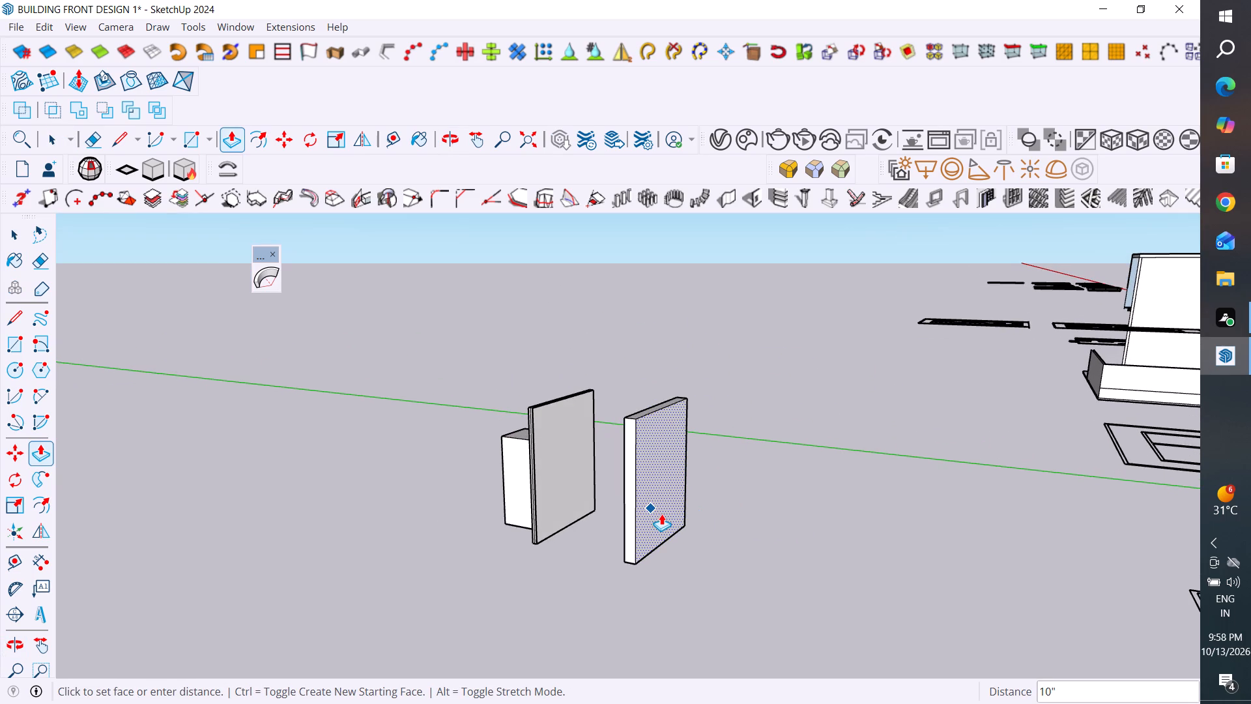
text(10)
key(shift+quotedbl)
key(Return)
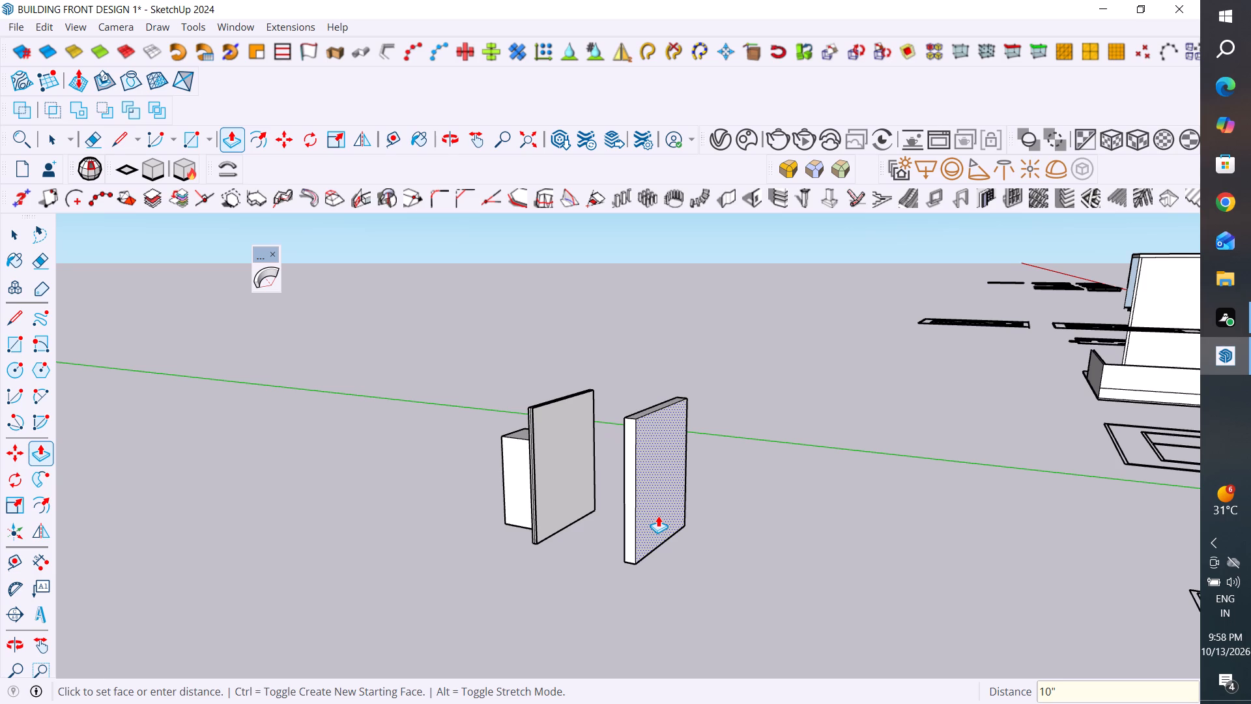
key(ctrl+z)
Push/Pull the copied rectangular face to a thickness of 10".
click(649, 488)
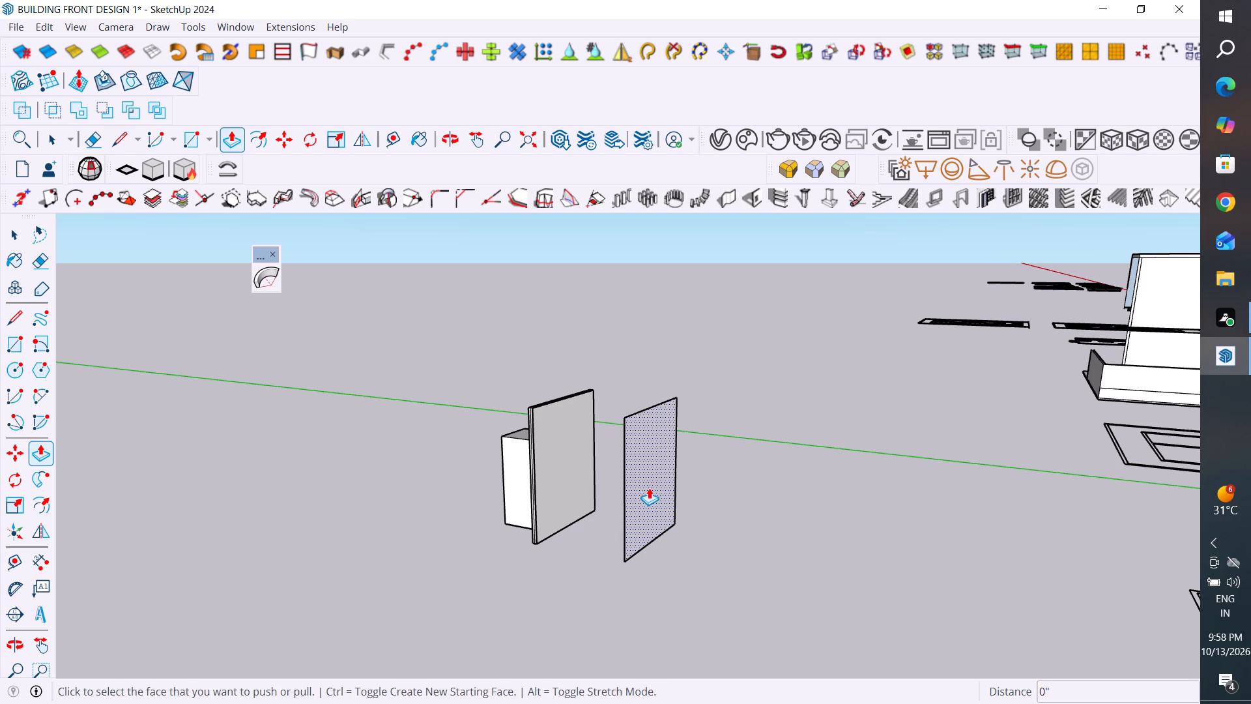
text(10)
key(shift+quotedbl)
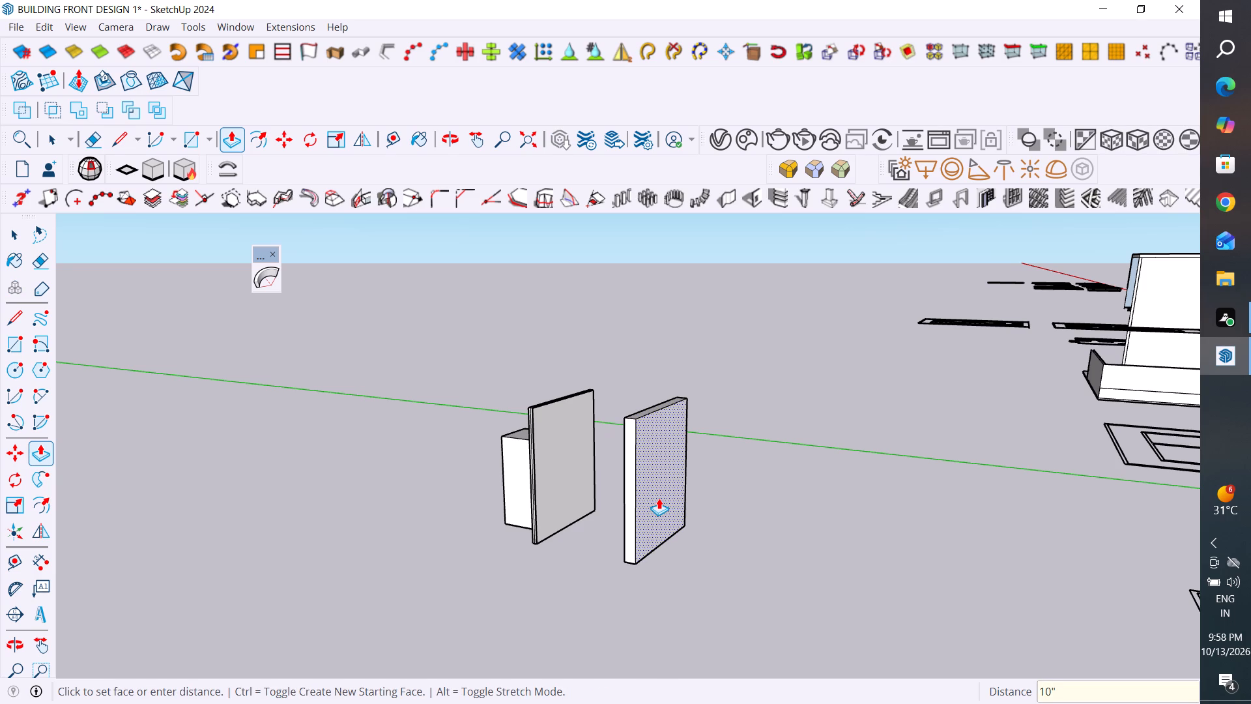
key(Return)
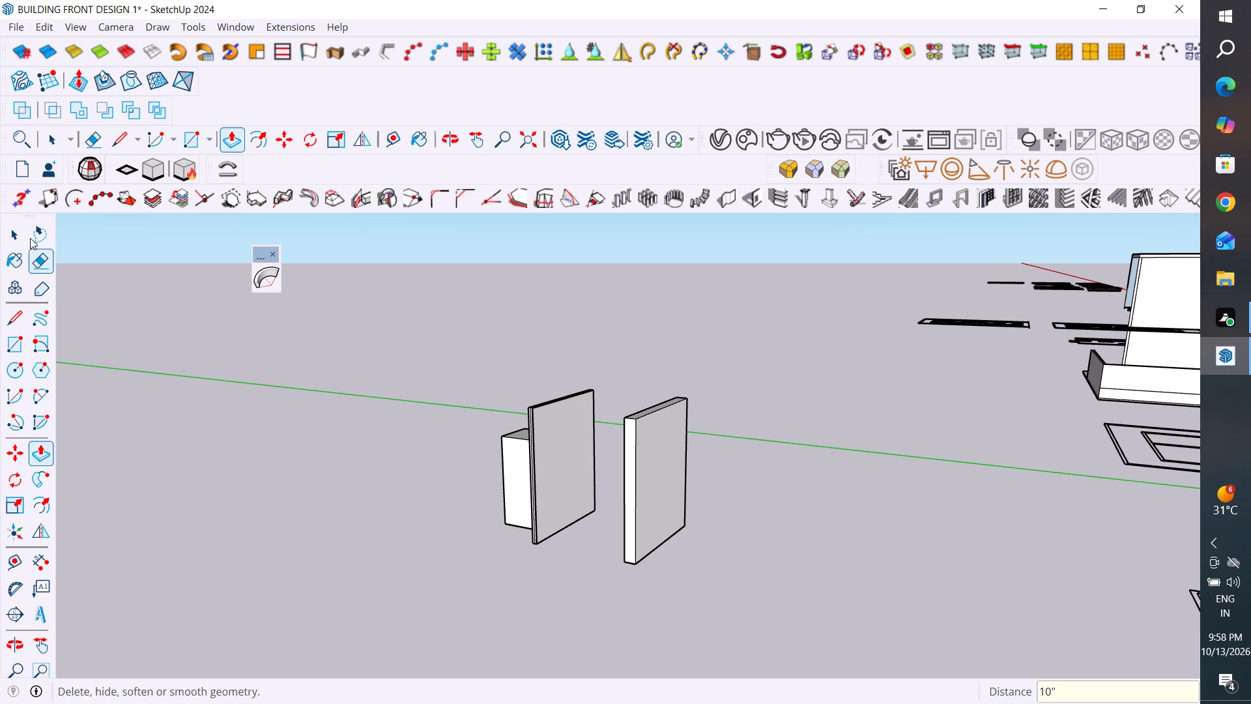
Group all the geometry of the new 10" thick wall panel.
click(17, 235)
click(620, 454)
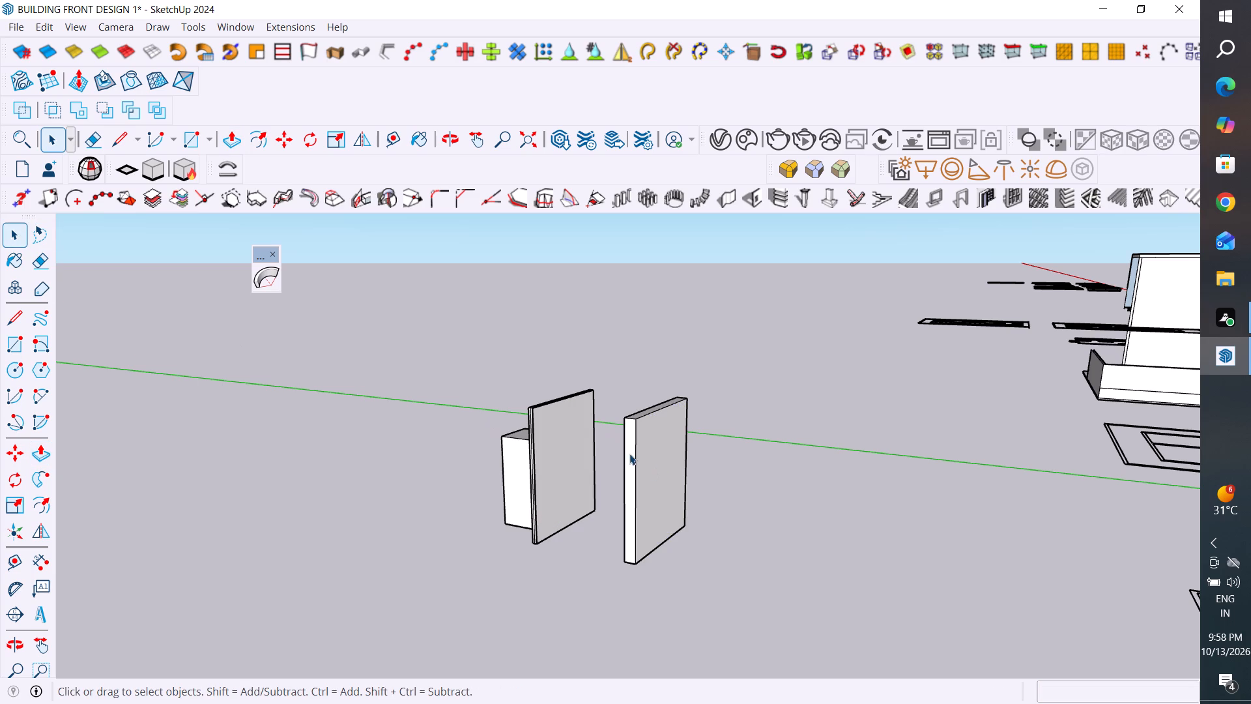
triple_click(631, 454)
click(631, 454)
right_click(631, 454)
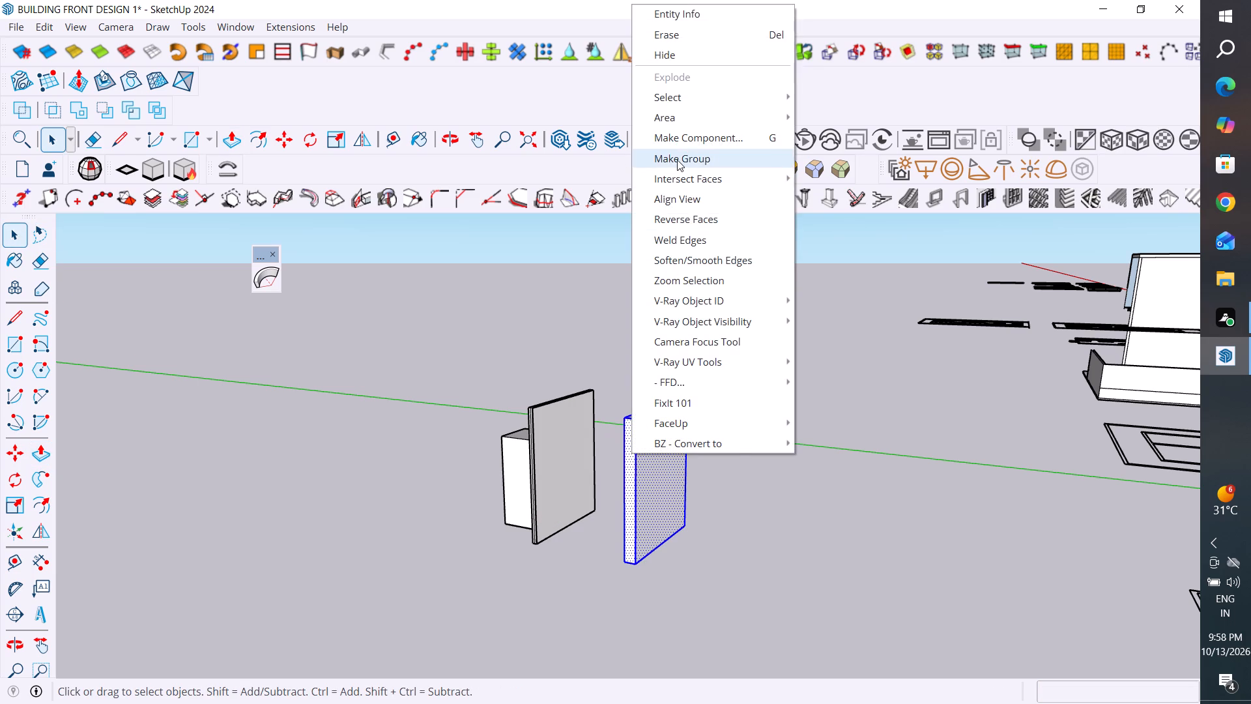
click(677, 160)
Draw an 84" by 36" rectangle corner to corner over the door block's outer face, on the side away from the wall panel.
scroll(562, 537, down, 3)
middle_drag(559, 544, 812, 563)
scroll(543, 548, up, 2)
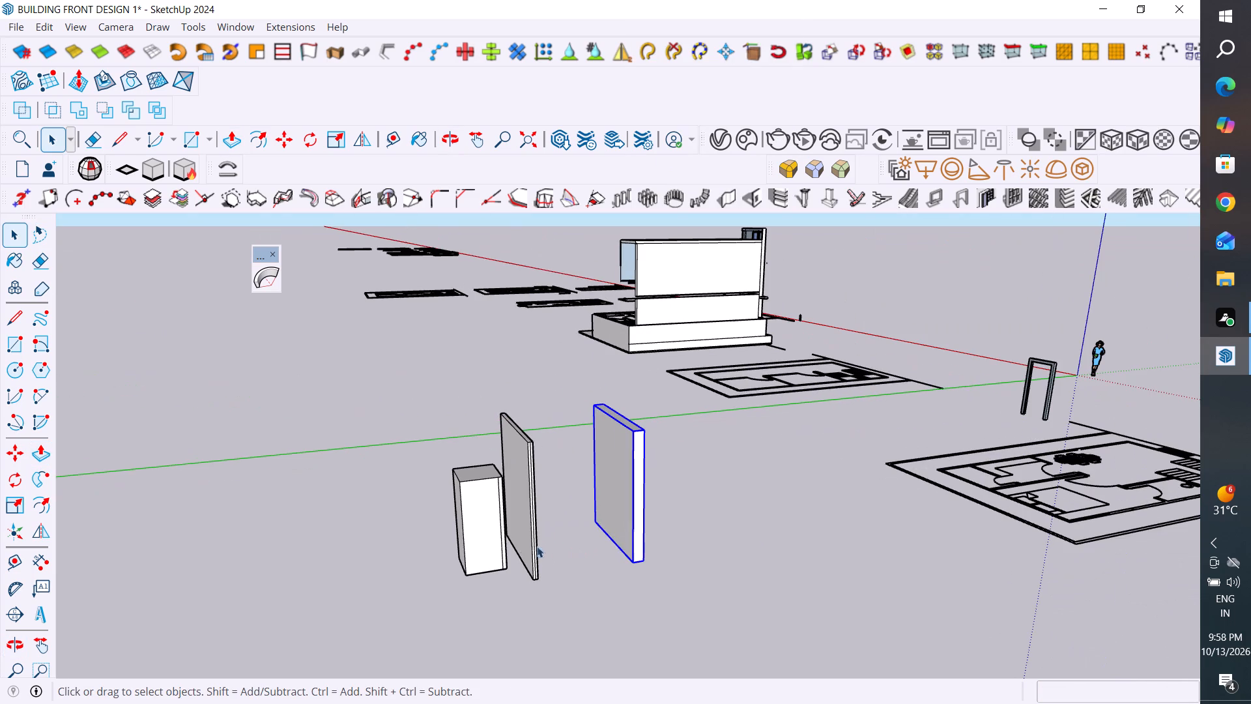
click(470, 517)
middle_drag(464, 555, 801, 505)
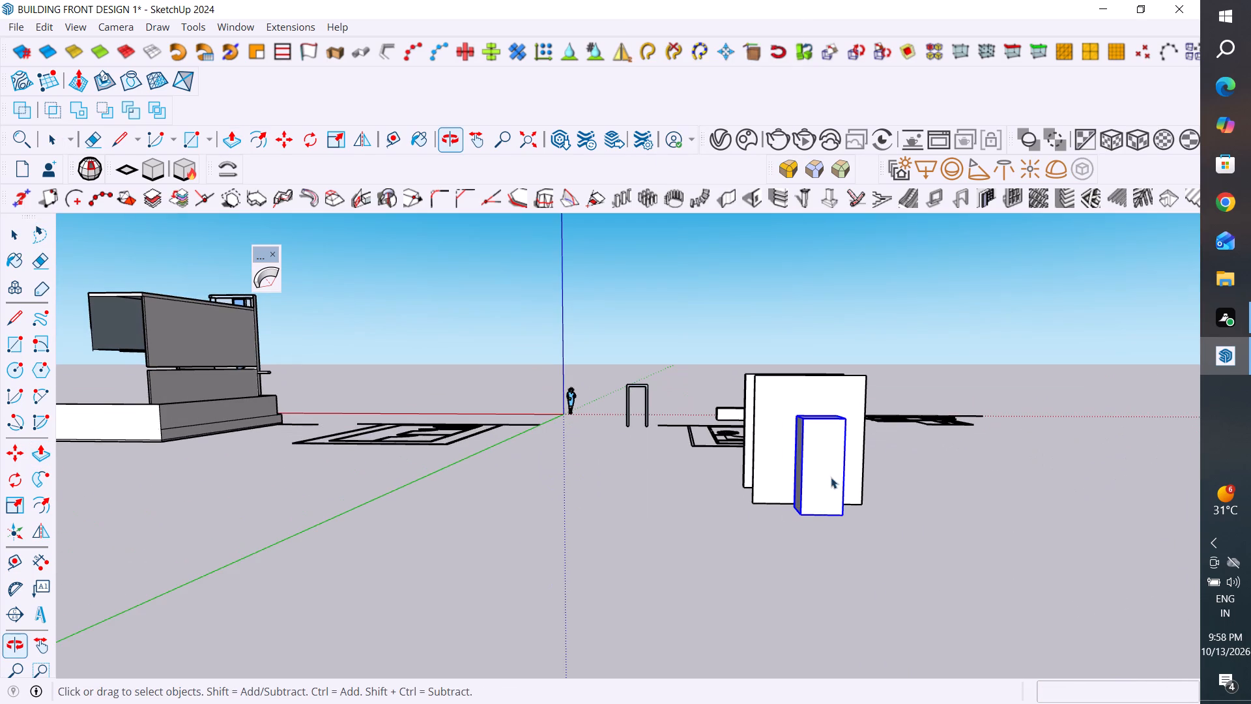
click(11, 337)
scroll(693, 430, up, 4)
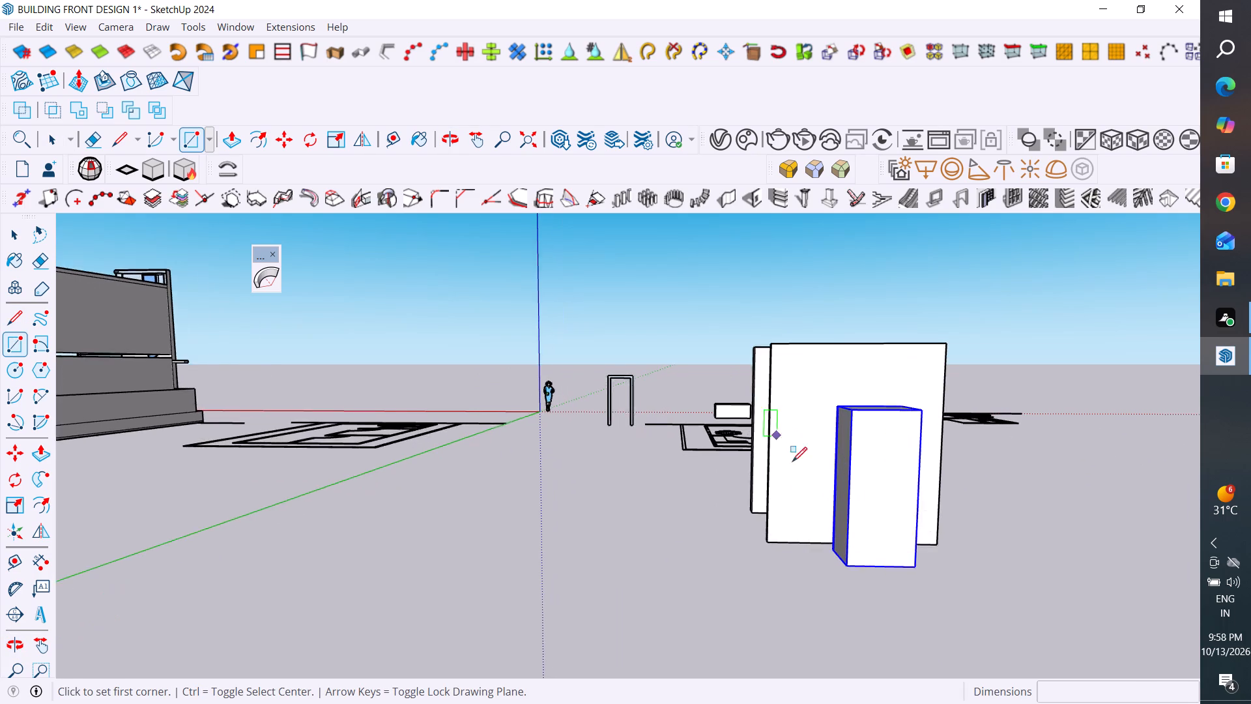
scroll(958, 596, up, 3)
click(927, 575)
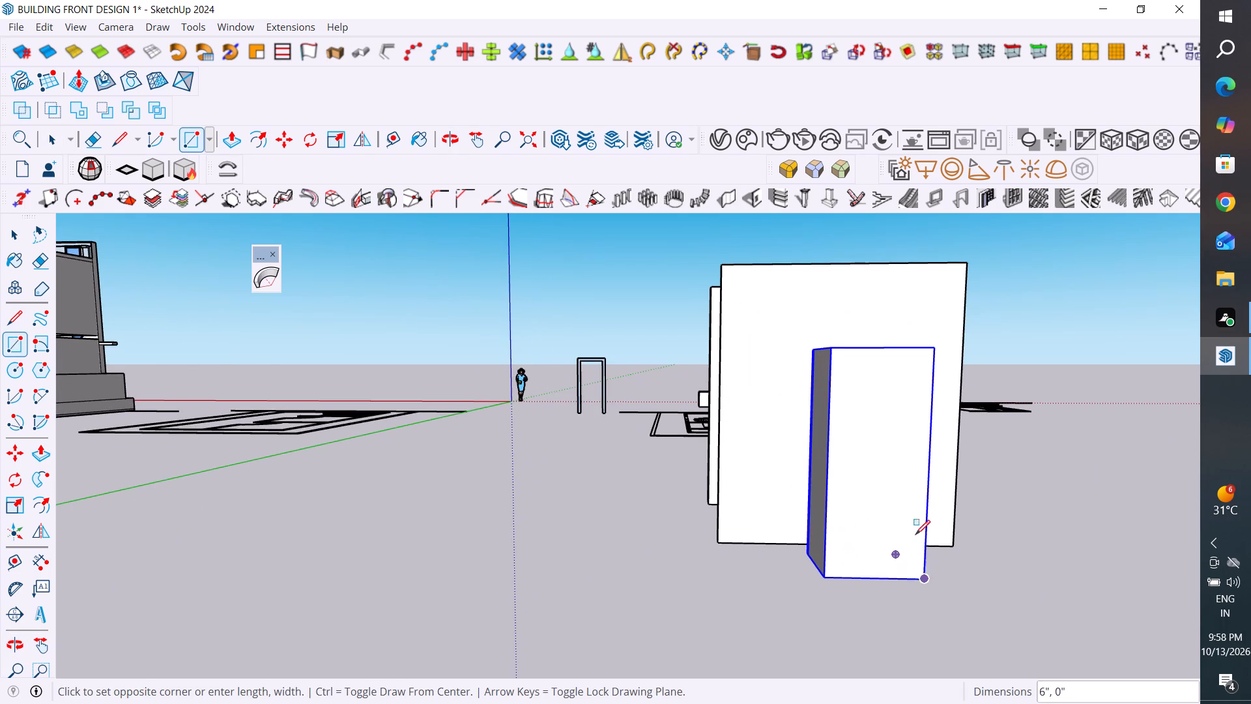
click(831, 348)
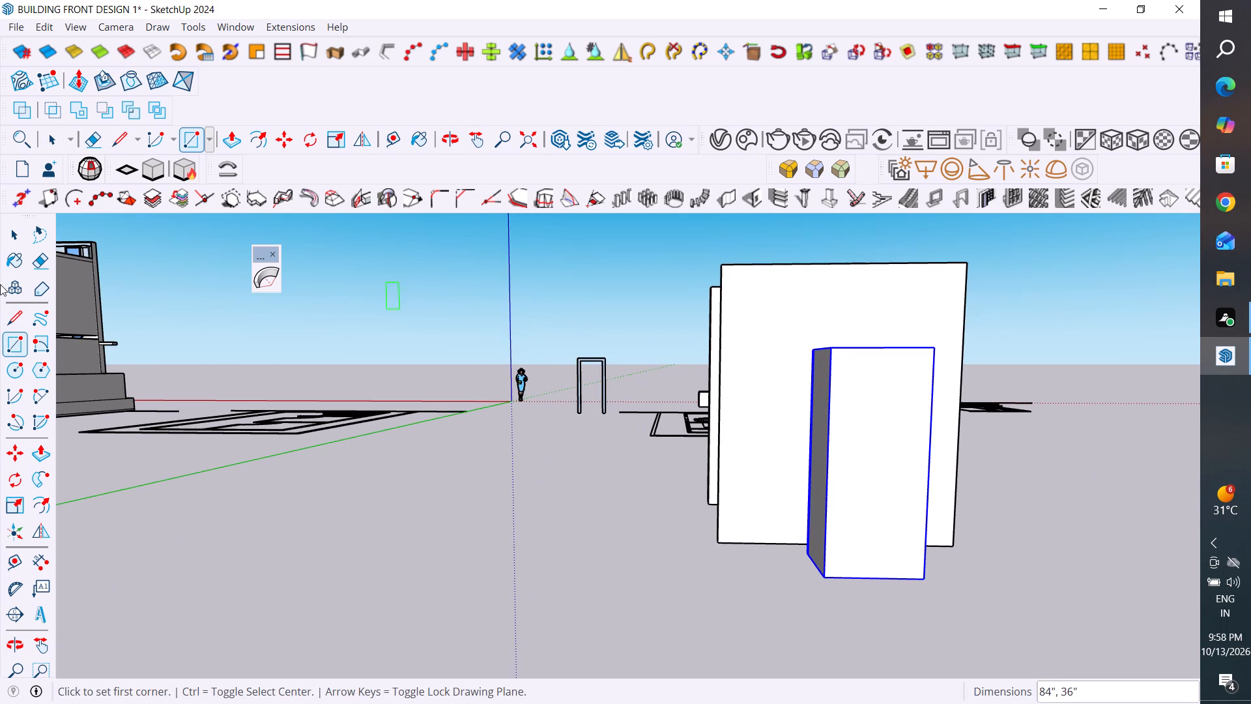
Move the drawn 84" by 36" rectangular face 51" straight out from the door block along the green axis.
click(16, 235)
click(871, 453)
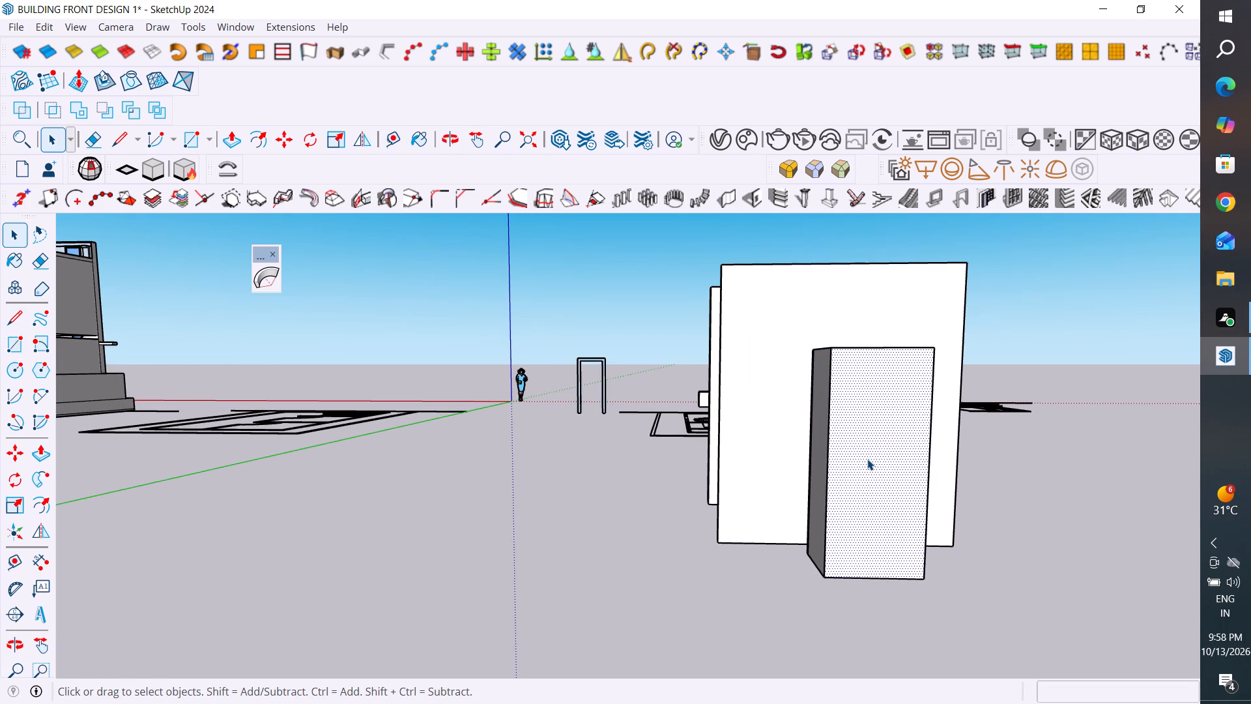
key(m)
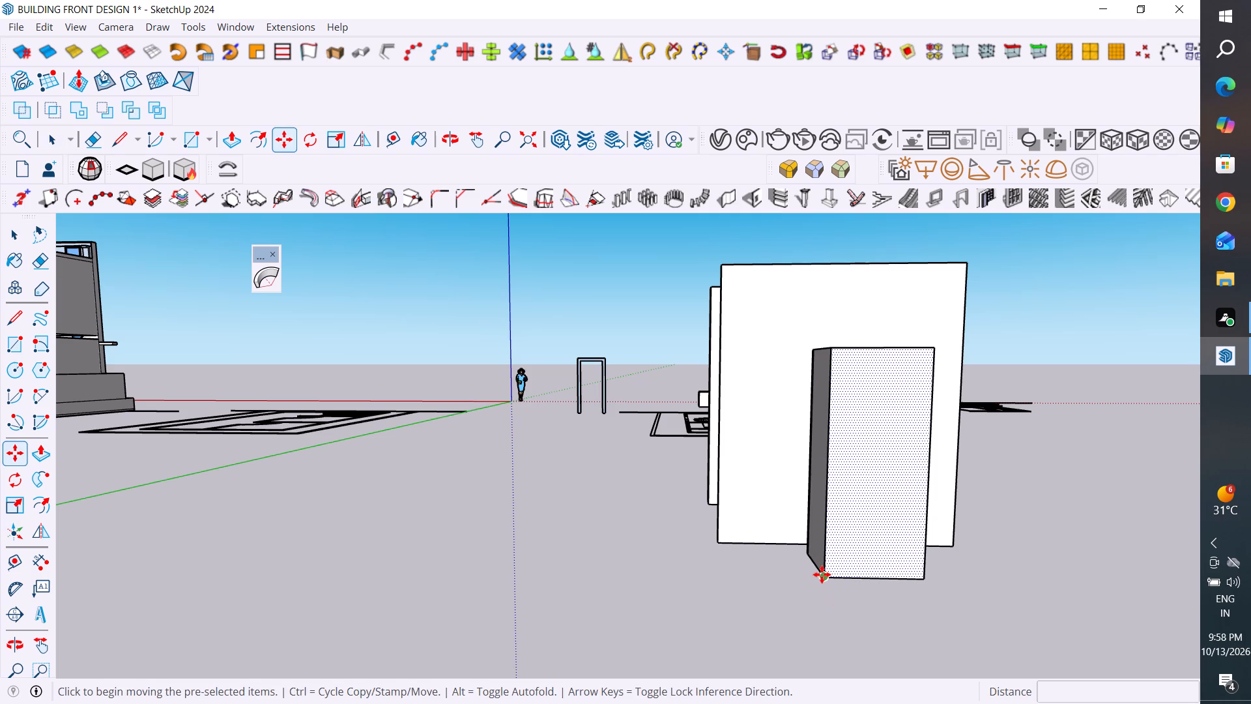
click(823, 574)
middle_drag(829, 602, 1029, 559)
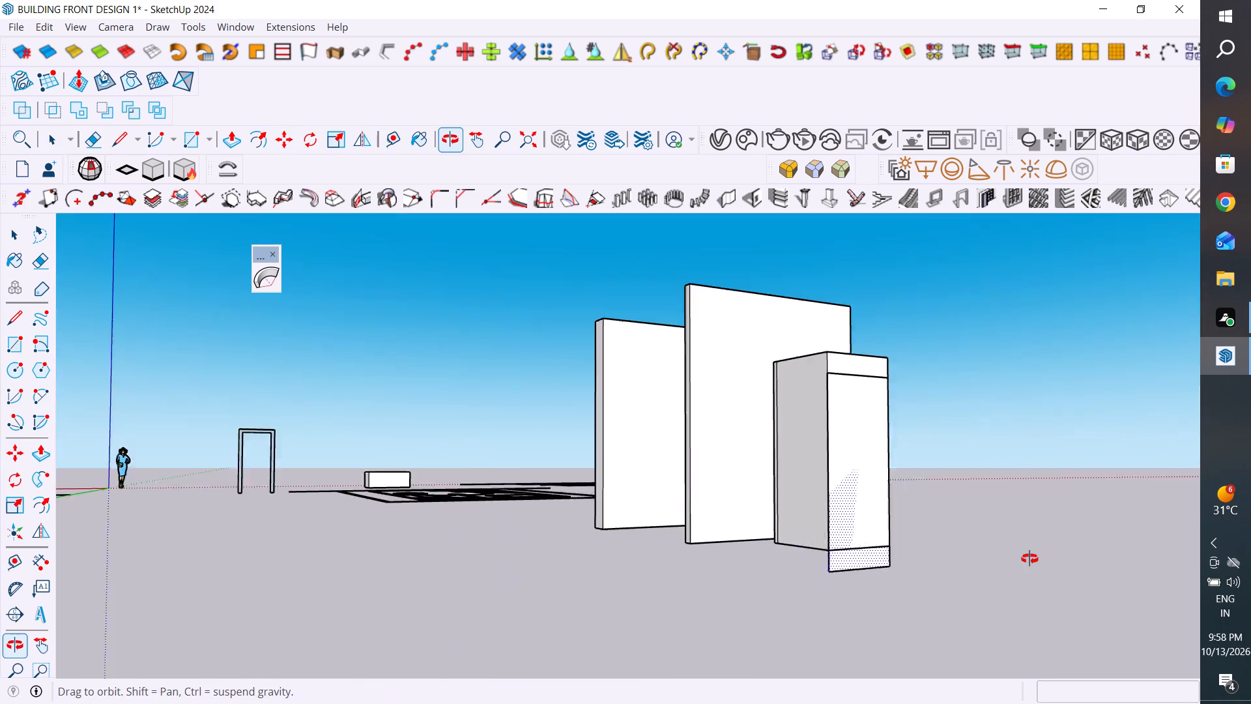
middle_drag(1029, 559, 1062, 565)
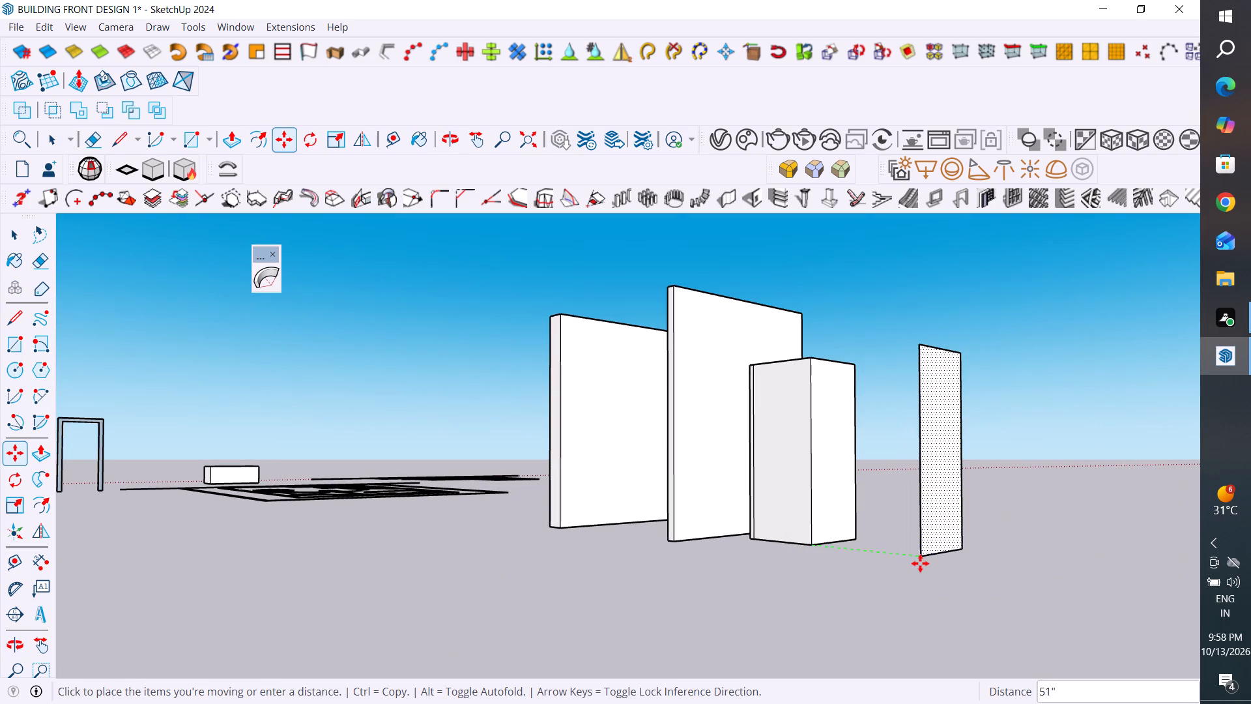
click(920, 563)
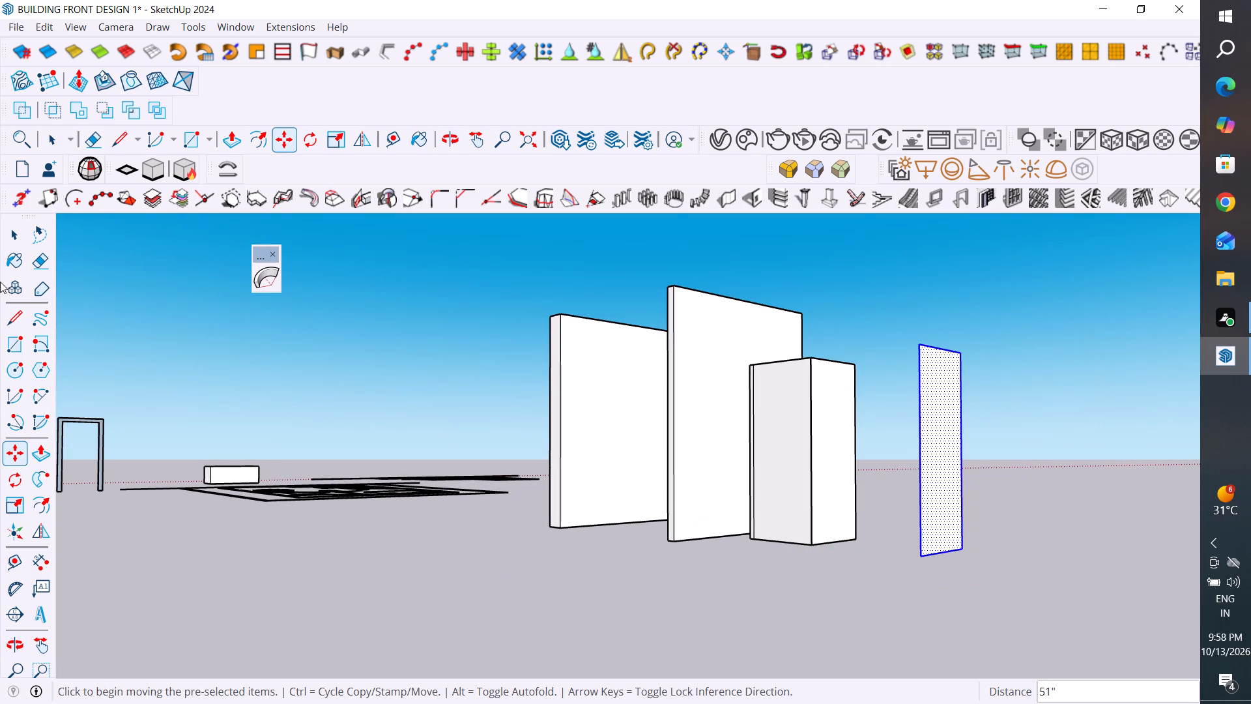
Delete the old wall panel and old door block standing between the new wall panel and the rectangular face.
click(18, 237)
scroll(601, 502, down, 4)
middle_drag(701, 510, 786, 512)
scroll(729, 548, down, 4)
middle_drag(741, 553, 827, 555)
scroll(779, 555, down, 1)
scroll(978, 533, up, 2)
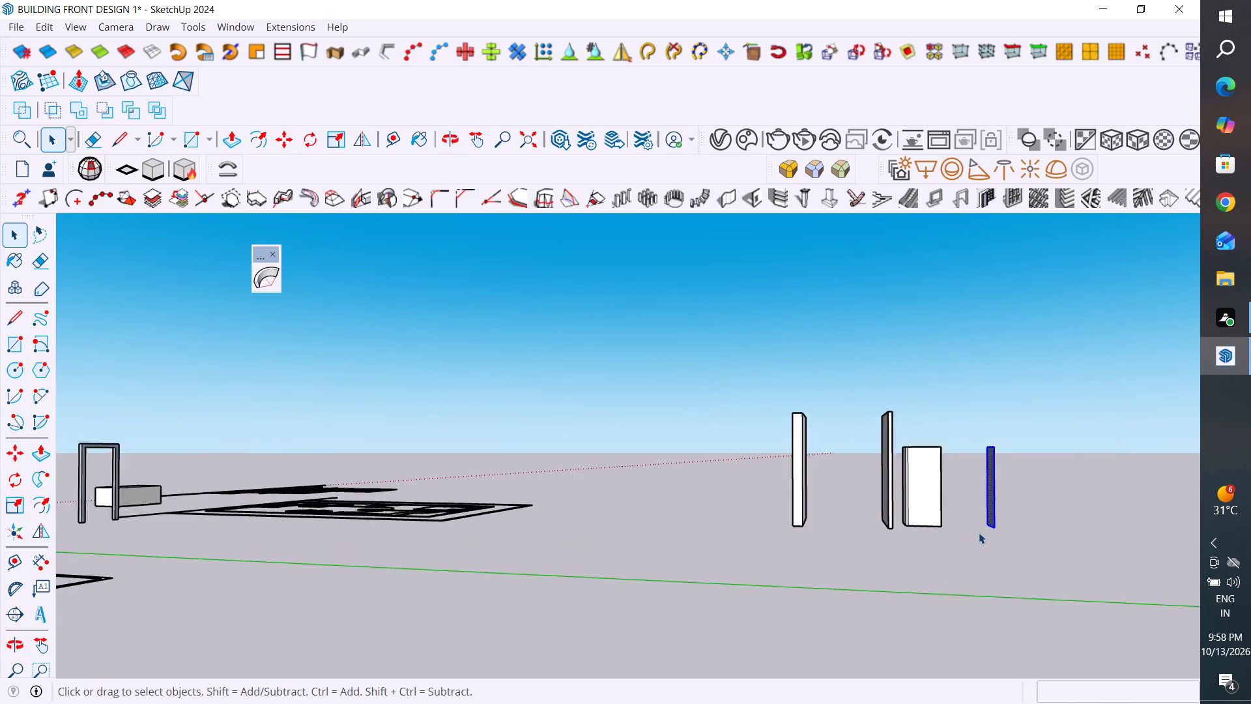
scroll(979, 533, up, 6)
drag(951, 319, 783, 566)
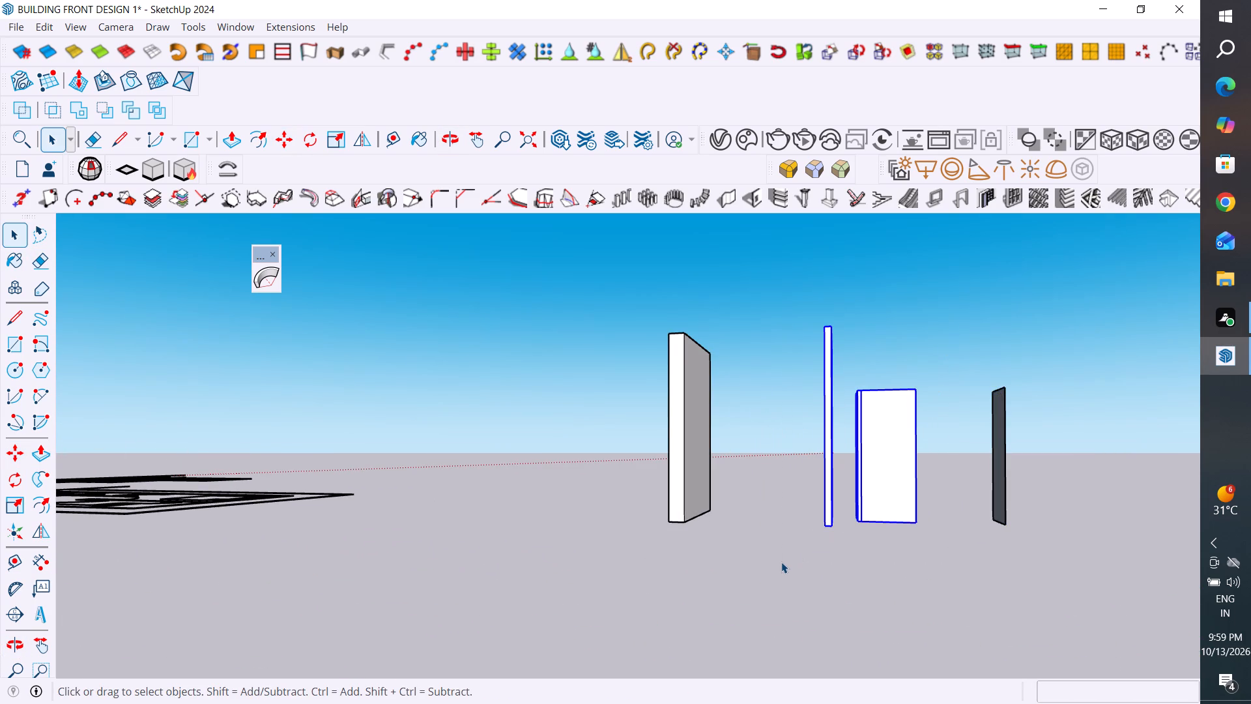
key(Delete)
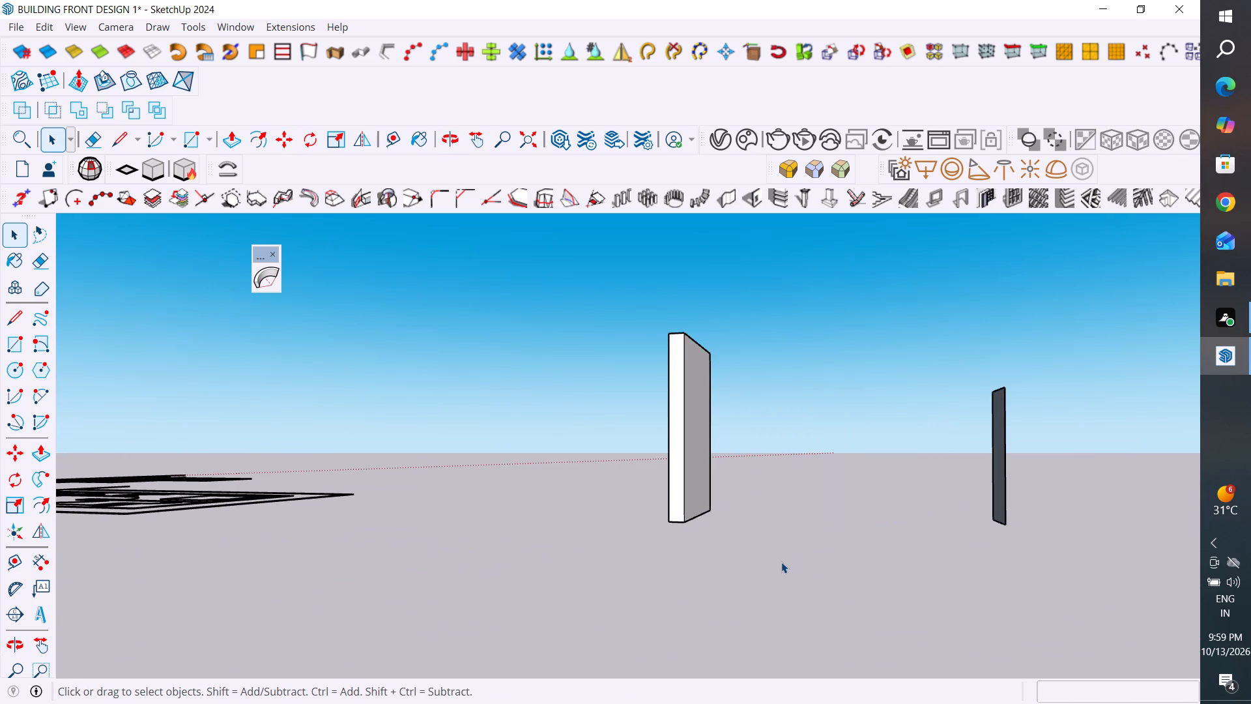
Push/Pull the standalone door-sized rectangular face into a block about 49" deep.
scroll(681, 602, down, 6)
middle_drag(827, 602, 648, 581)
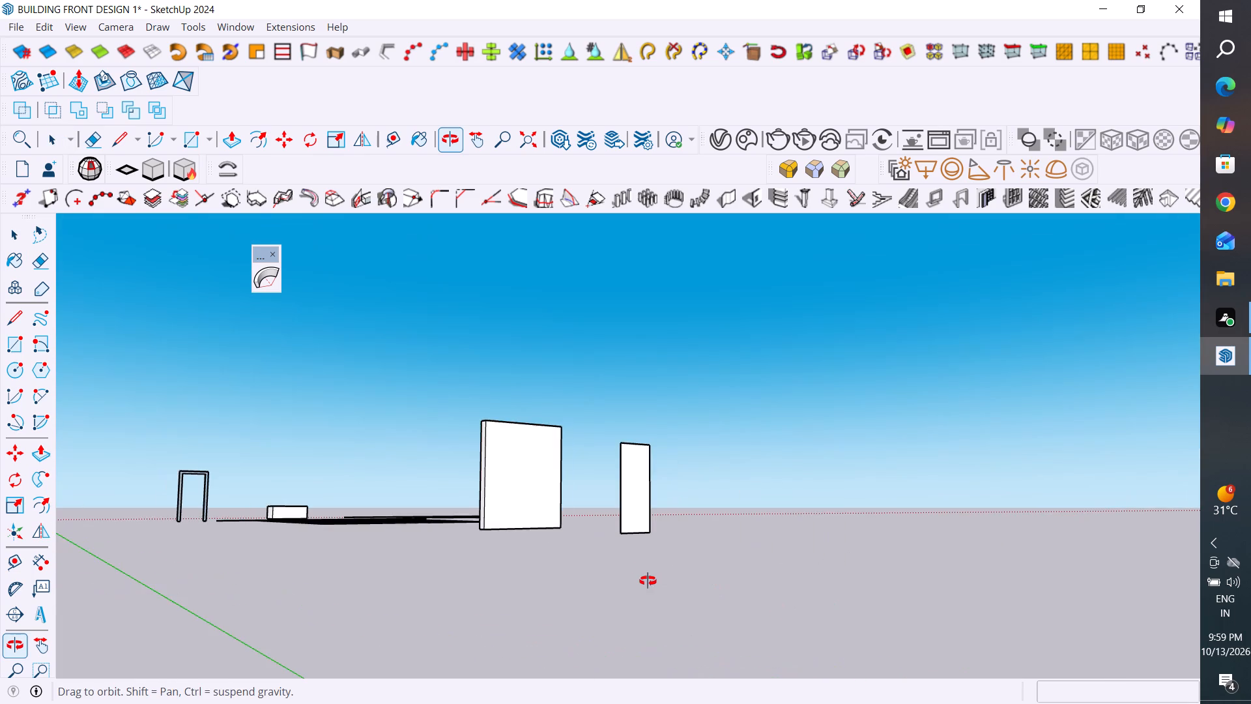
middle_drag(648, 581, 648, 581)
scroll(687, 461, up, 3)
scroll(720, 349, down, 3)
middle_drag(715, 380, 688, 510)
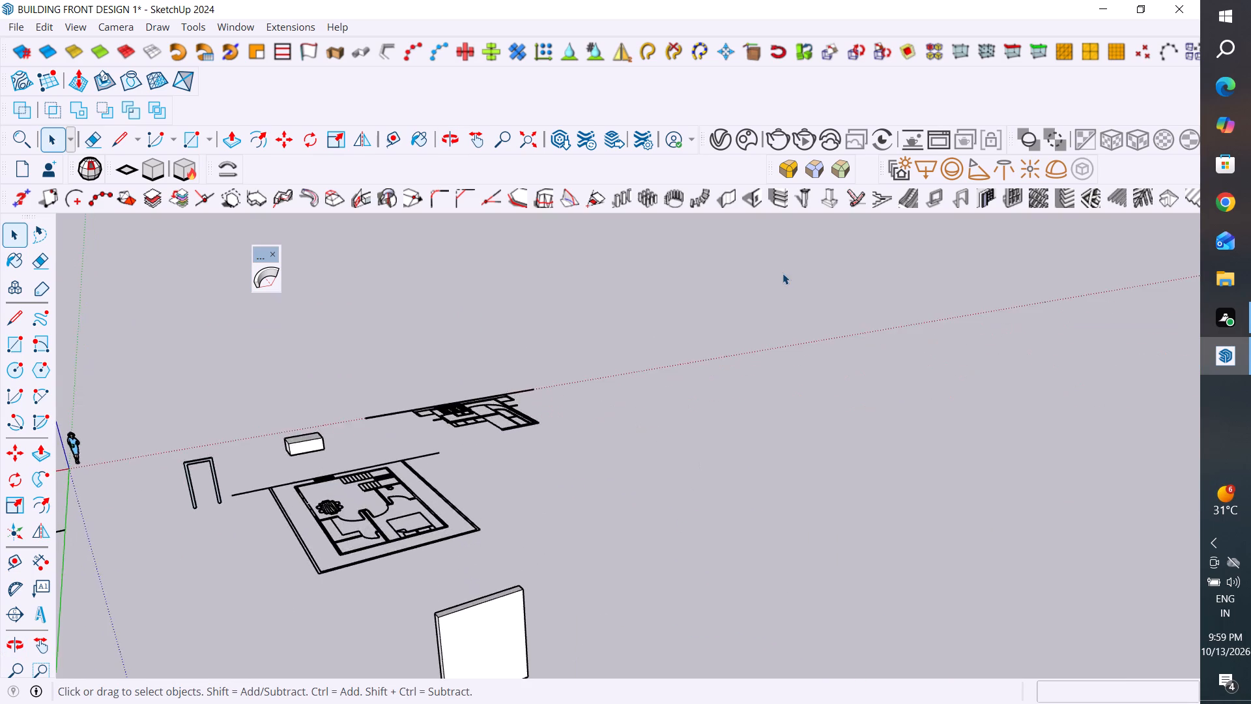
scroll(783, 273, down, 5)
scroll(743, 585, up, 11)
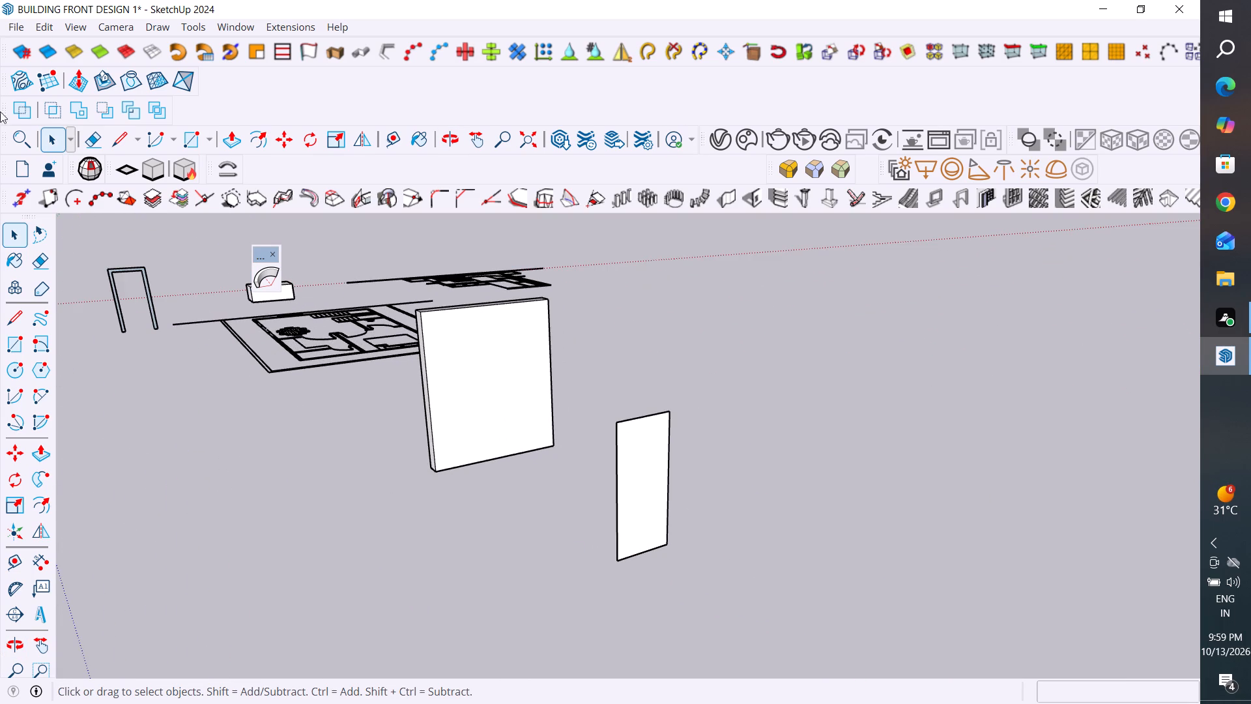
click(28, 460)
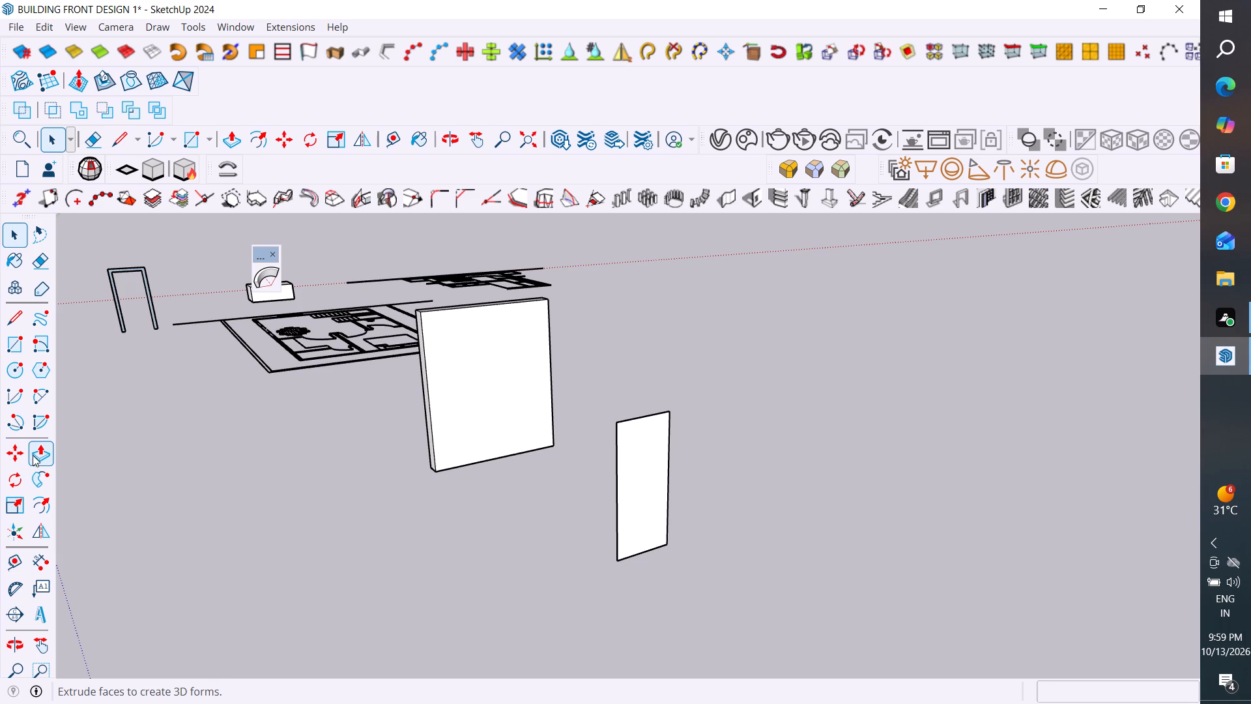
click(33, 455)
click(640, 475)
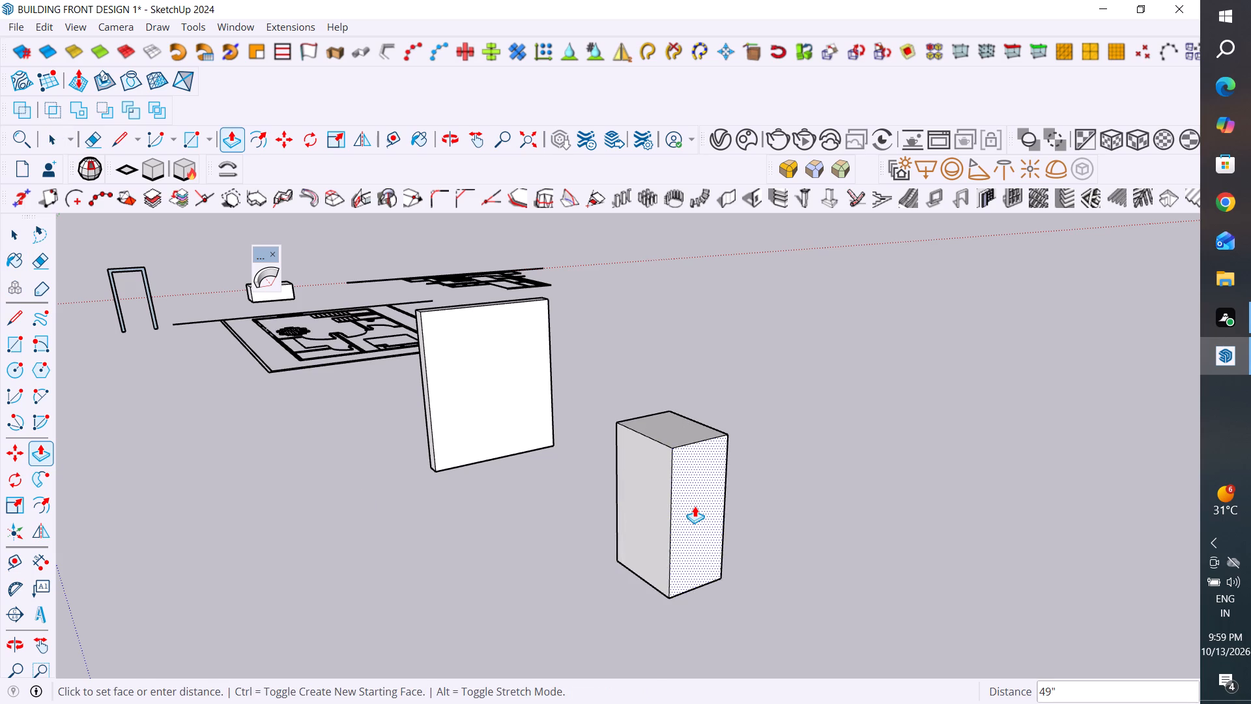
click(695, 506)
Group all the geometry of the new door block.
click(16, 236)
scroll(306, 448, down, 3)
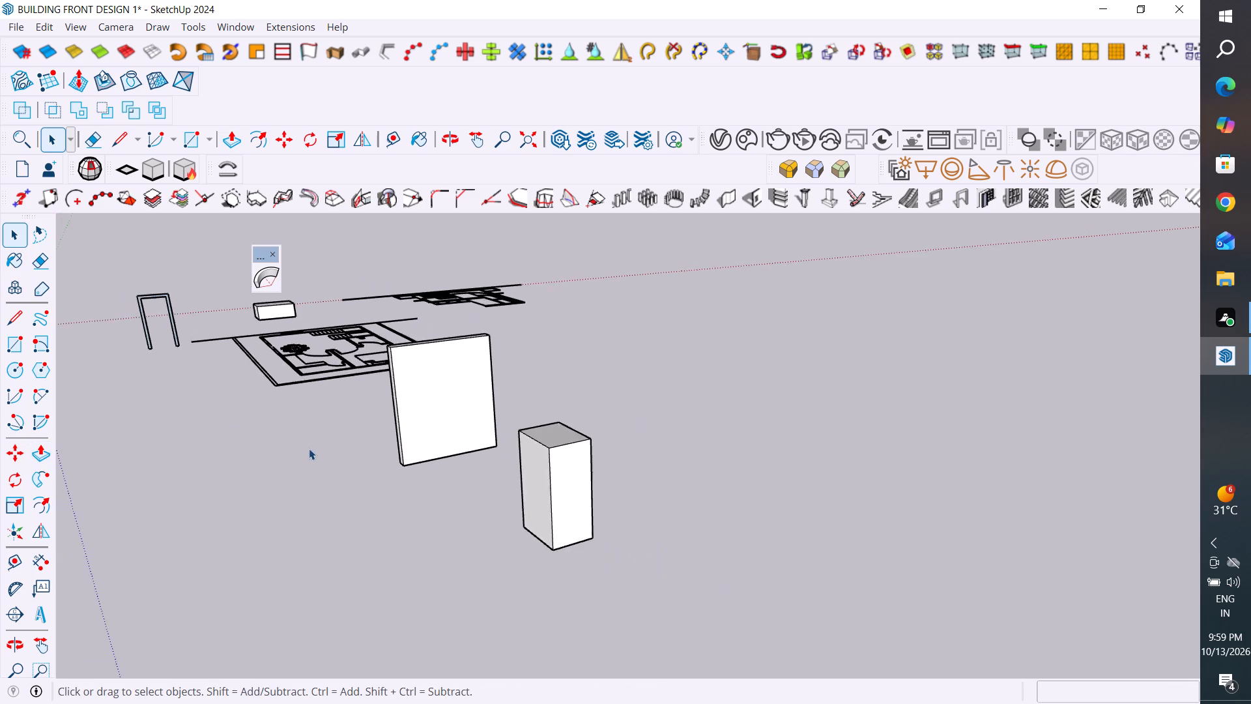
middle_drag(334, 456, 480, 423)
scroll(764, 469, down, 7)
drag(955, 342, 847, 454)
right_click(888, 397)
click(944, 155)
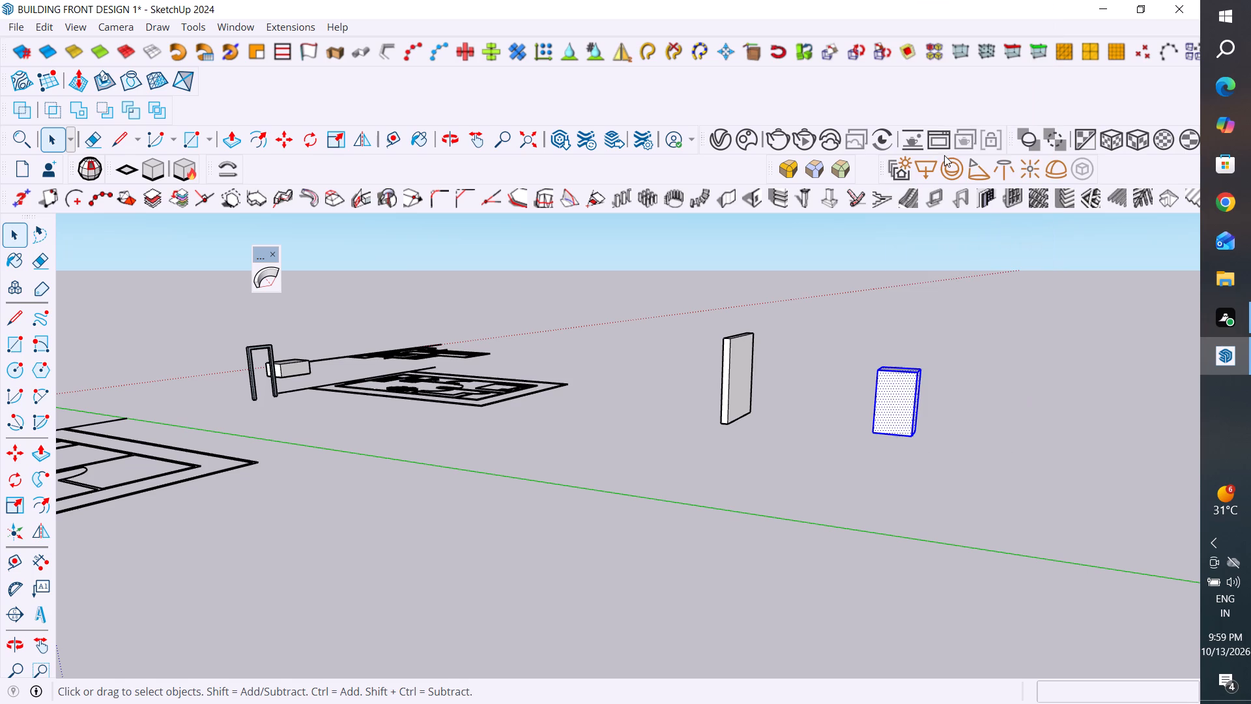
Move the door block by its bottom corner 224" along the green axis so it passes through the wall panel.
scroll(878, 367, up, 1)
scroll(777, 361, down, 6)
middle_drag(843, 418, 713, 430)
scroll(851, 373, up, 3)
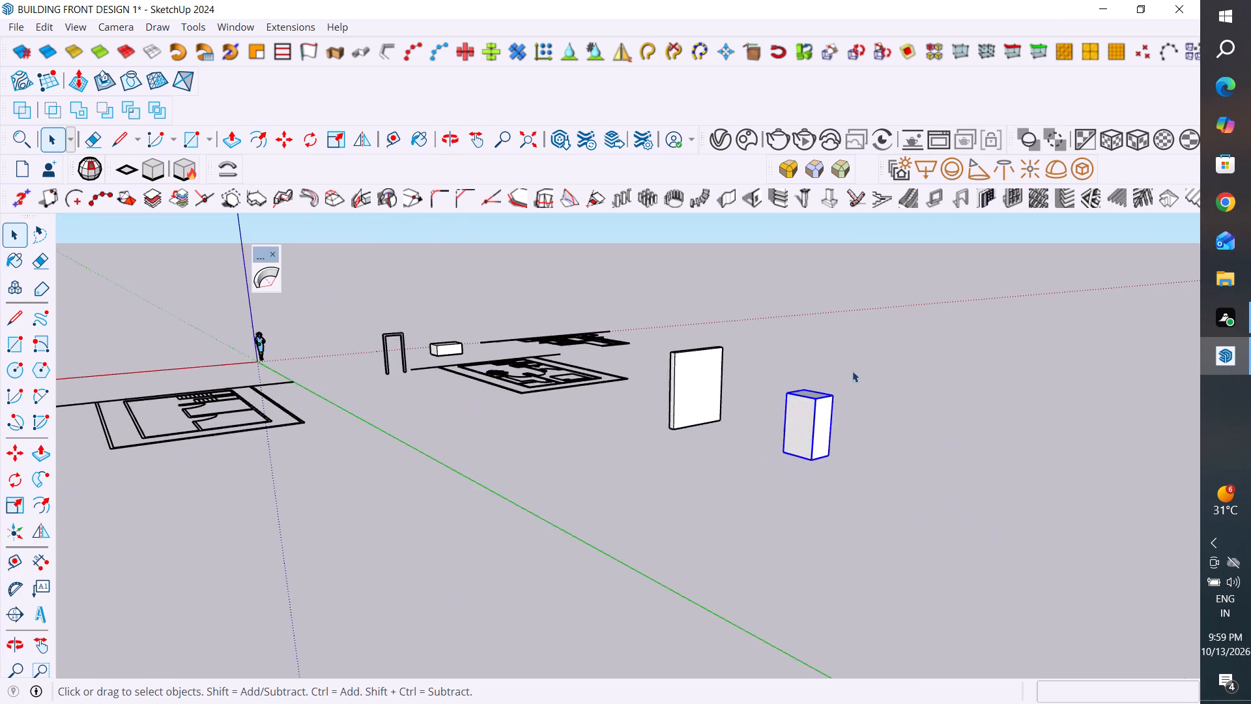
scroll(852, 371, up, 5)
key(m)
click(801, 477)
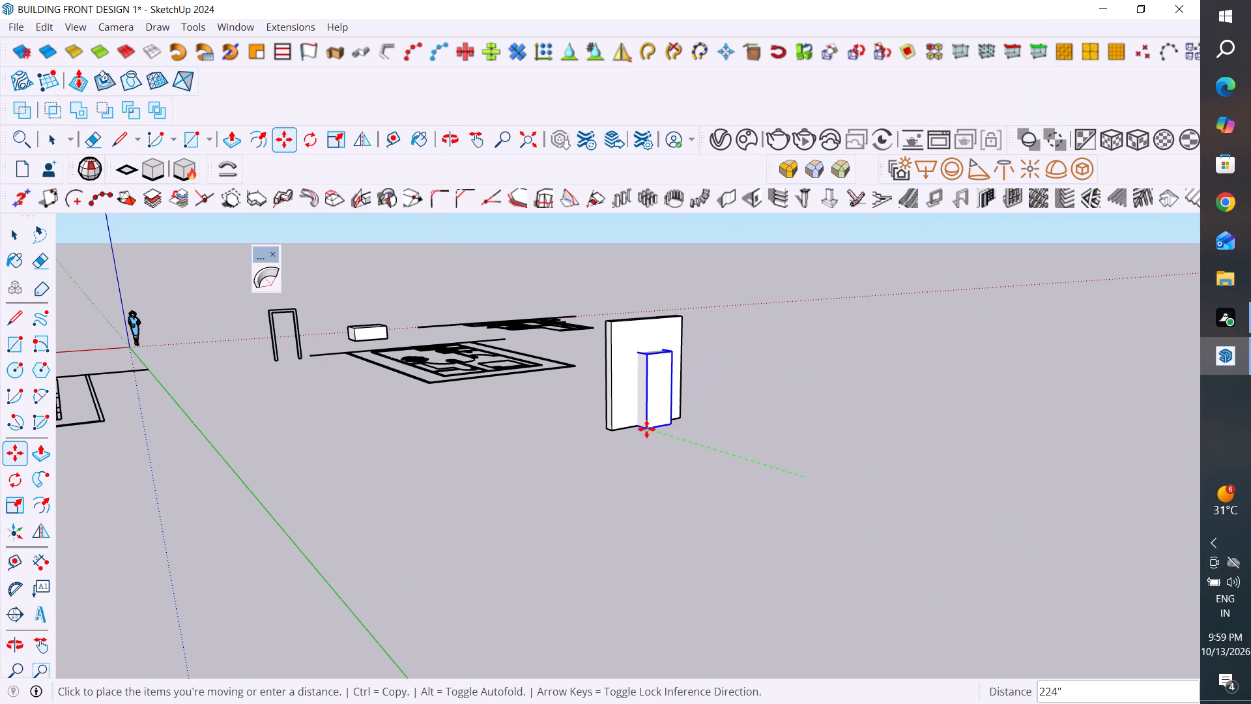
click(646, 429)
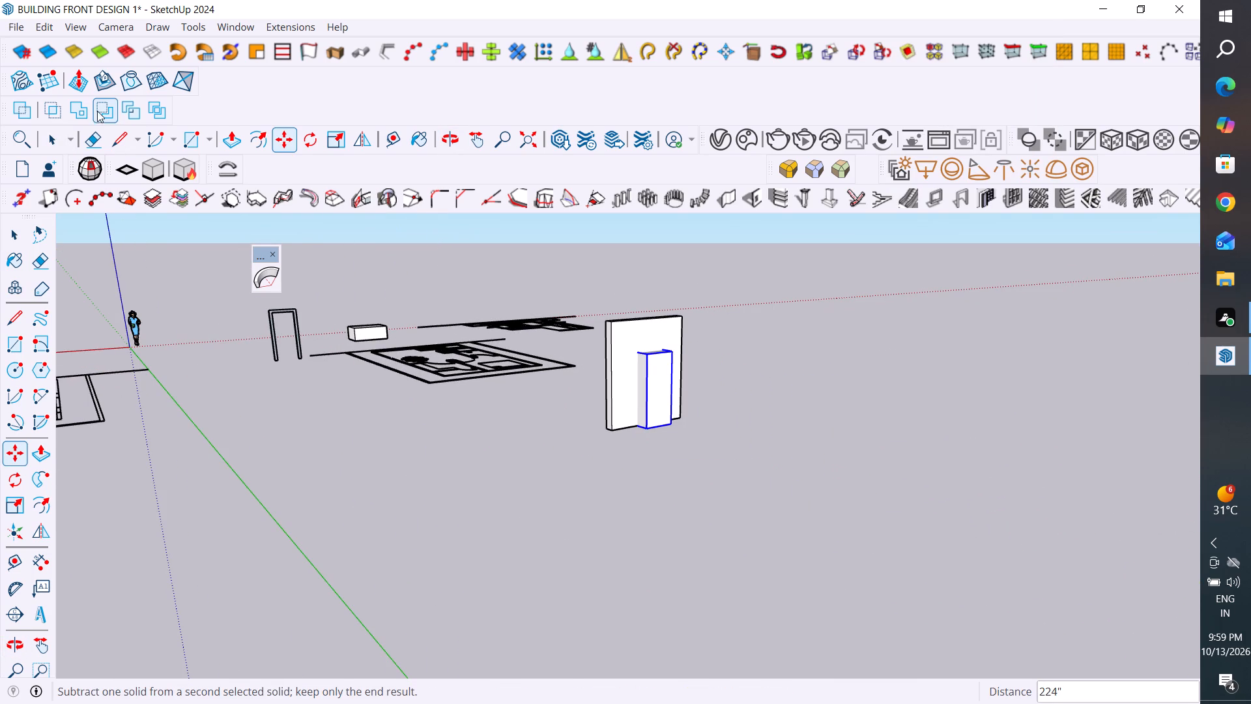
Subtract the door block from the wall panel to cut the doorway opening.
click(96, 110)
click(622, 419)
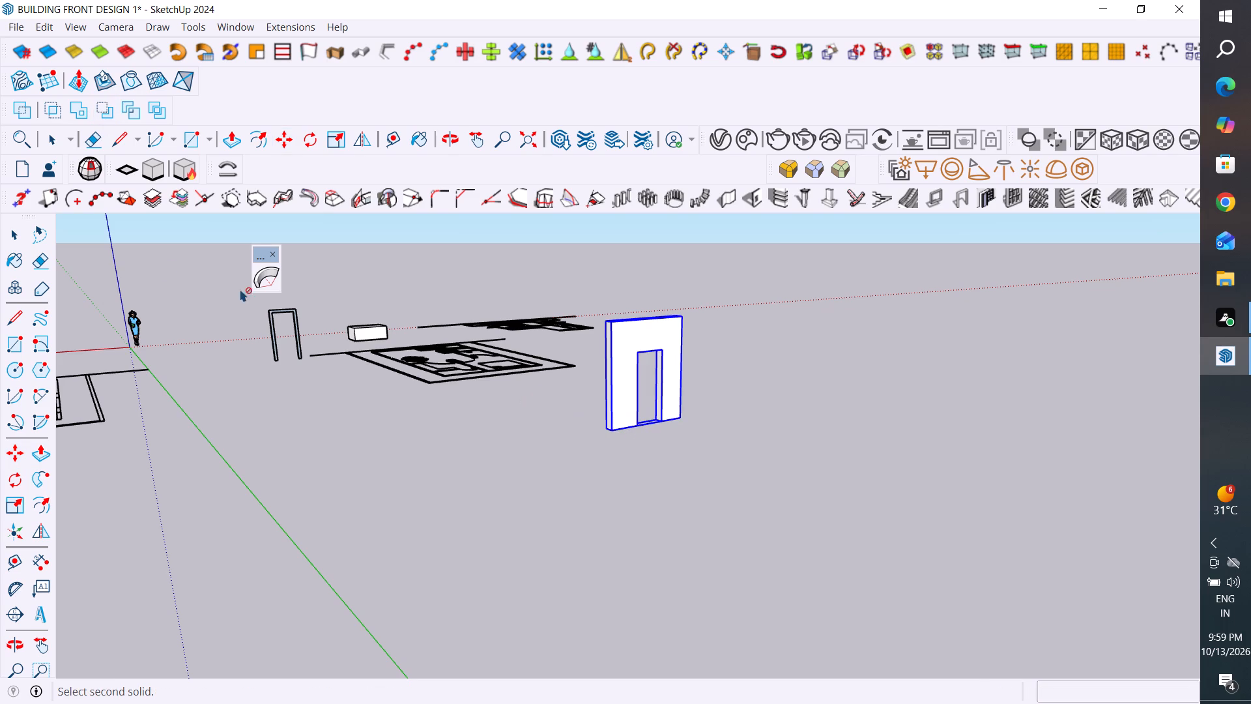
click(16, 236)
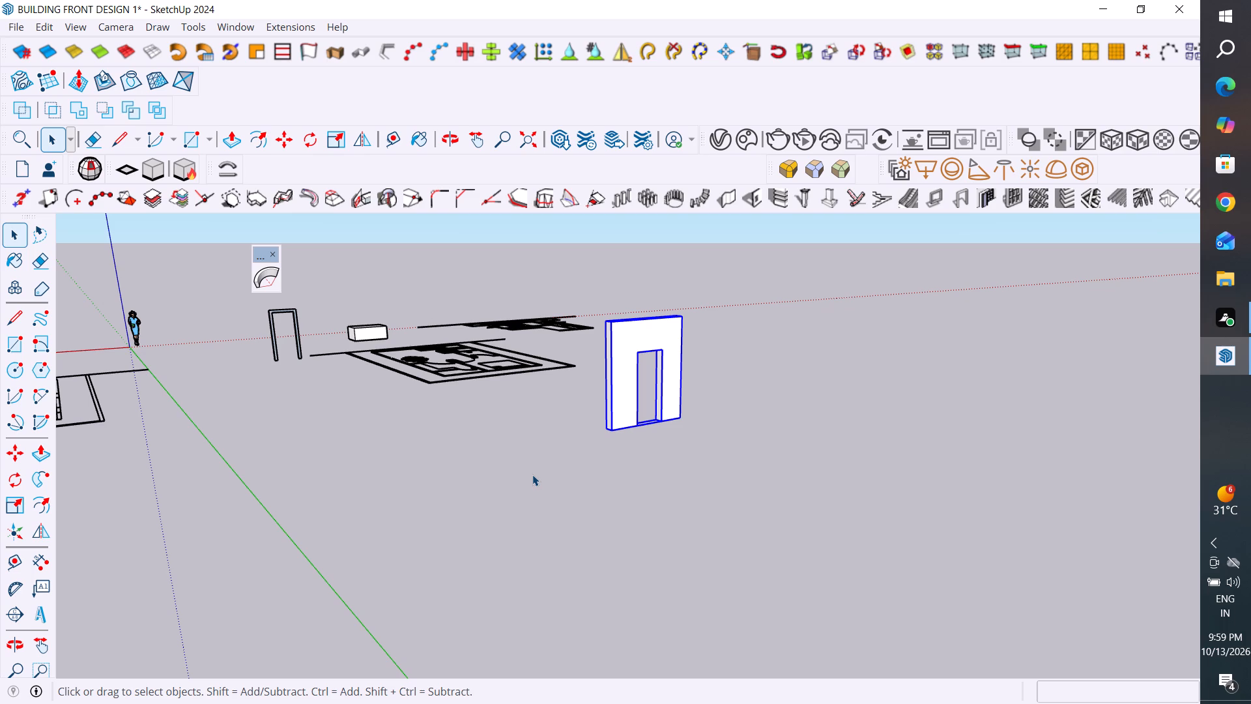
Move the separate door frame by its jamb's bottom corner onto the bottom corner of the wall's doorway opening, about 791" away.
scroll(527, 527, down, 4)
middle_drag(479, 498, 920, 530)
scroll(617, 488, up, 3)
middle_drag(627, 508, 800, 518)
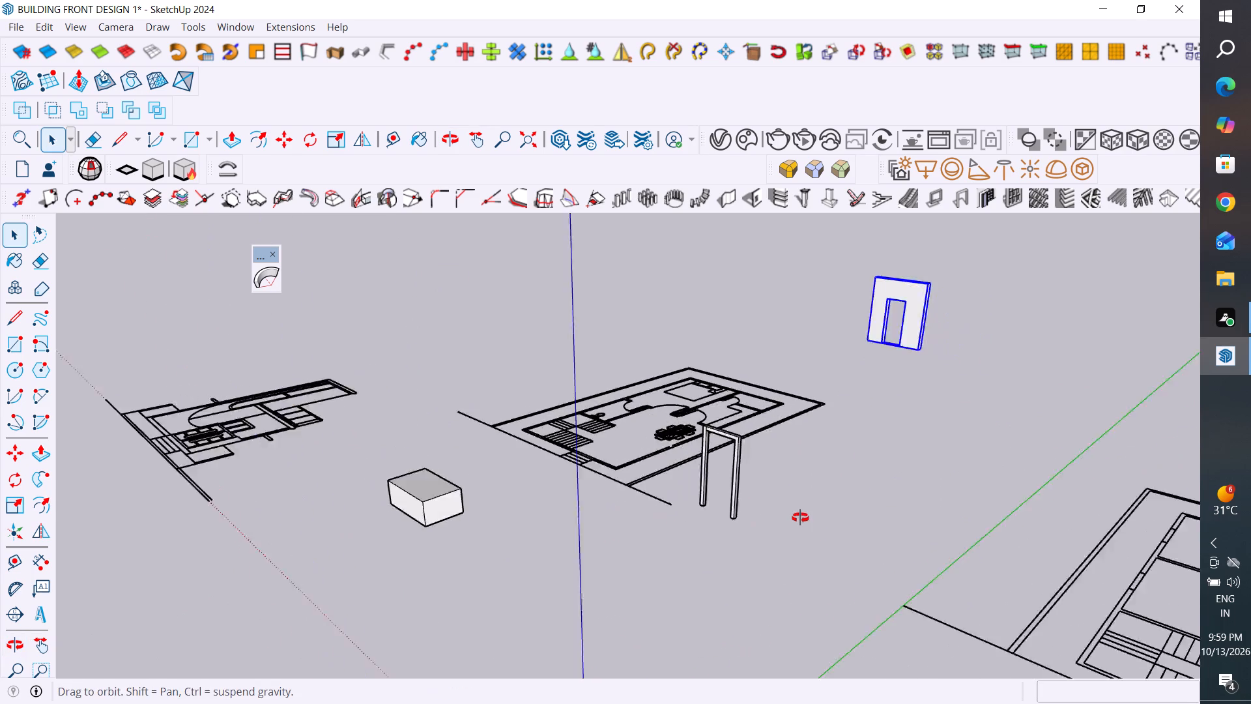
middle_drag(800, 518, 801, 518)
scroll(846, 399, up, 3)
scroll(765, 421, up, 9)
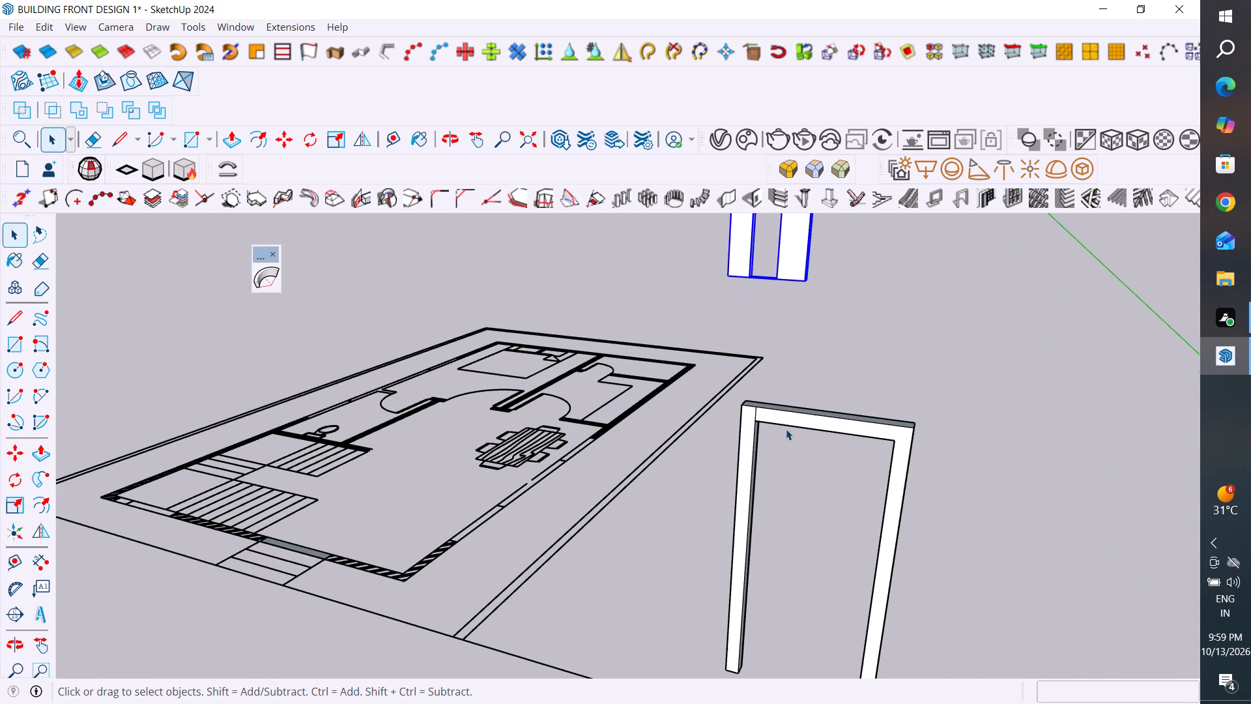
click(753, 414)
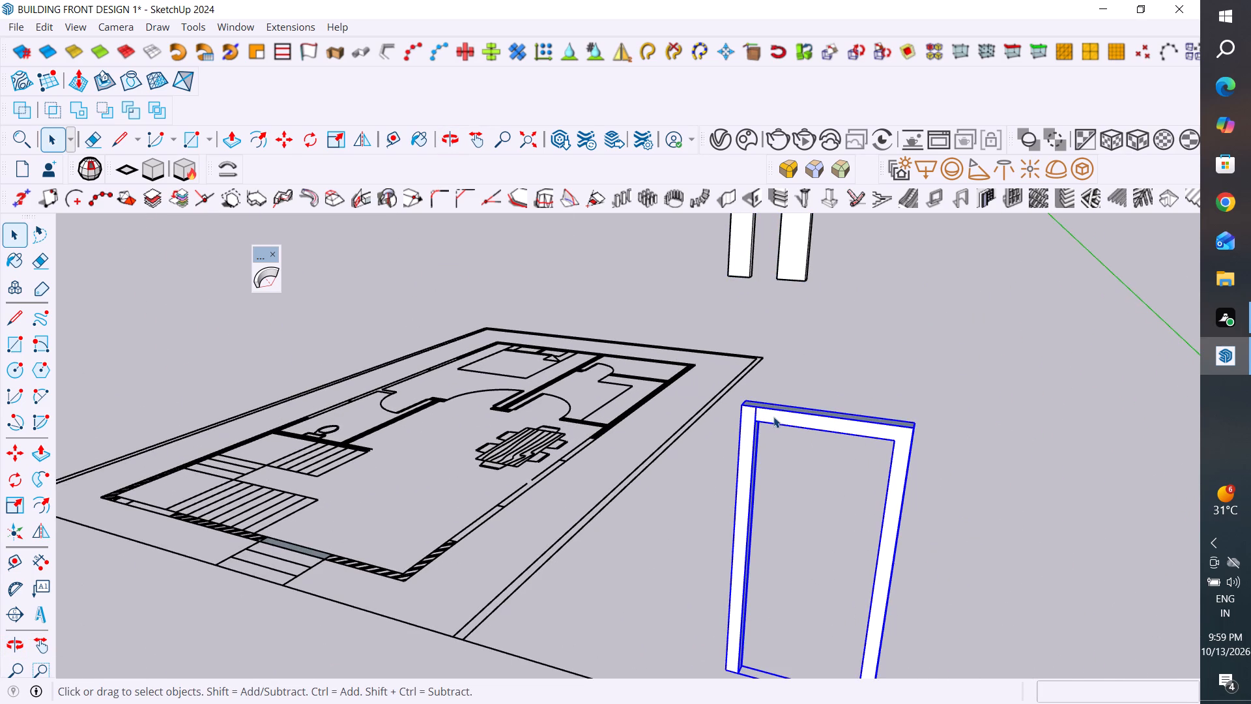
scroll(773, 417, down, 5)
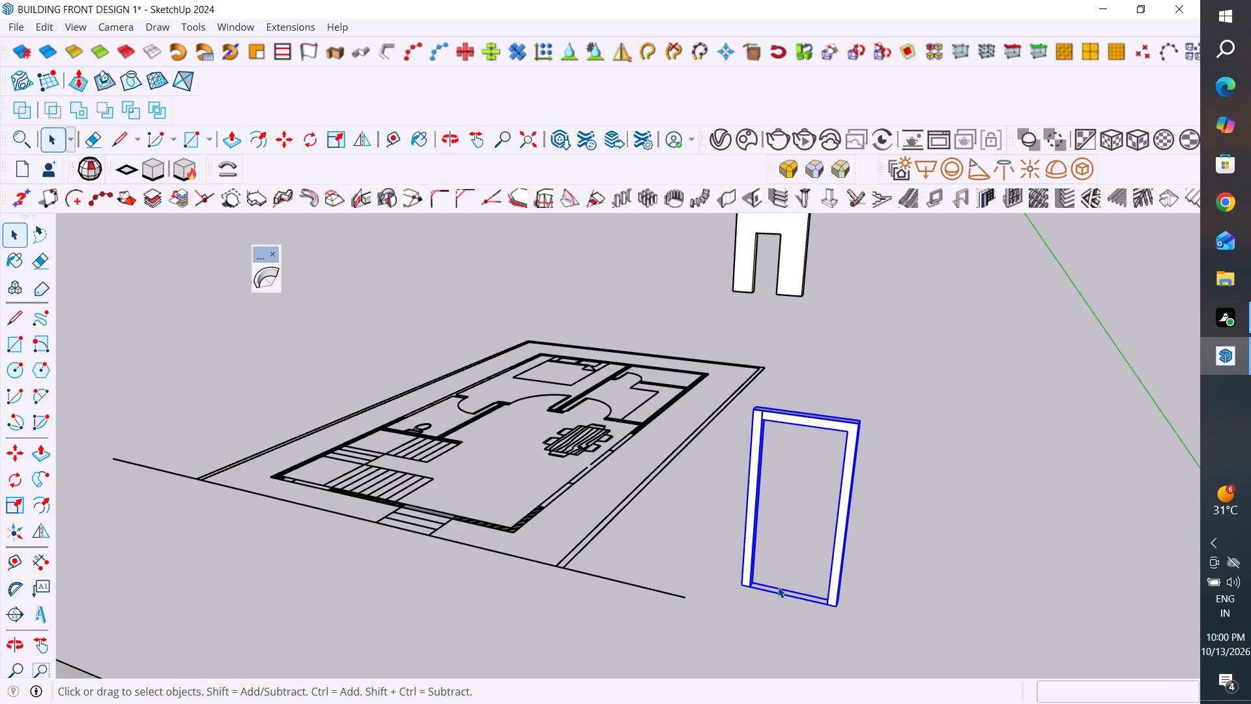
key(m)
scroll(796, 598, up, 4)
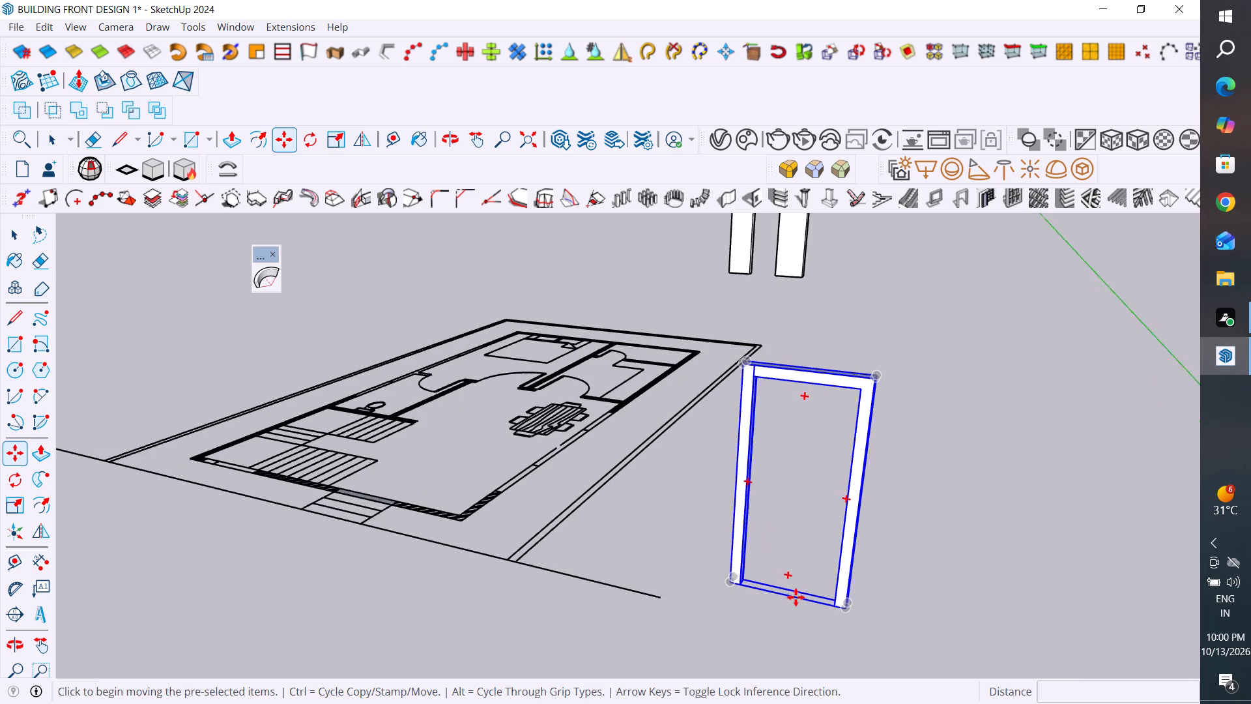
scroll(738, 584, up, 14)
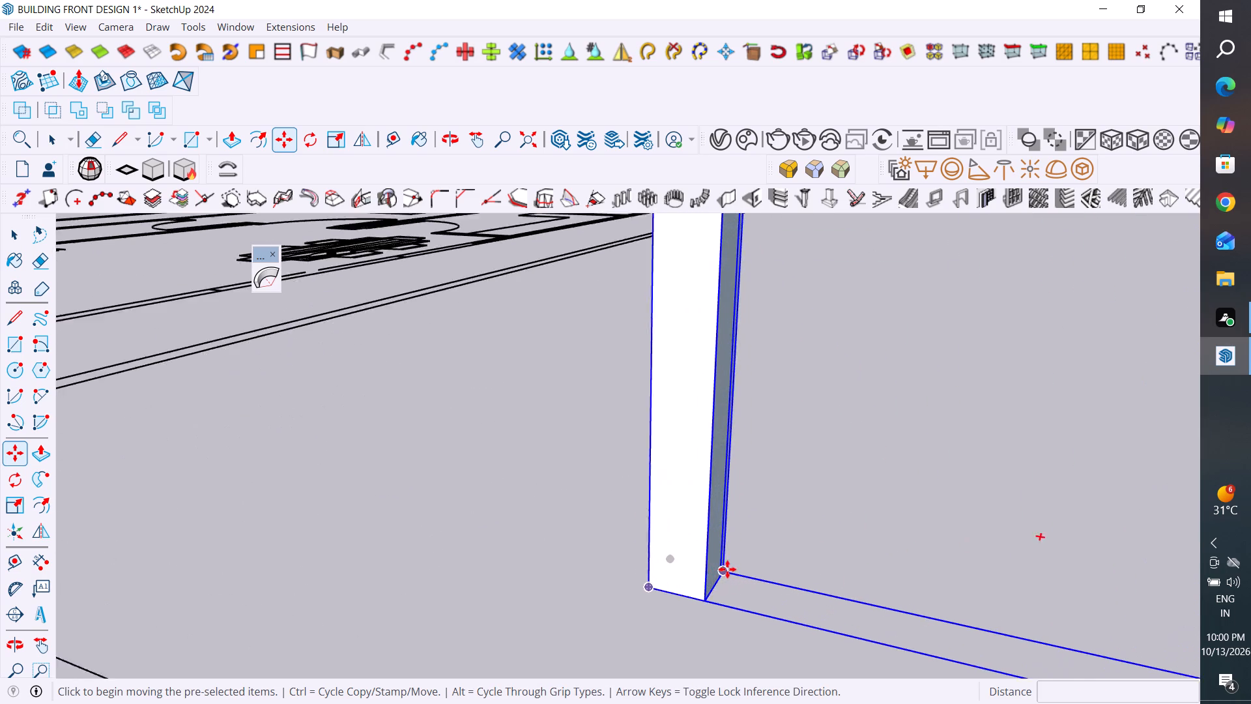
scroll(727, 569, up, 8)
click(719, 570)
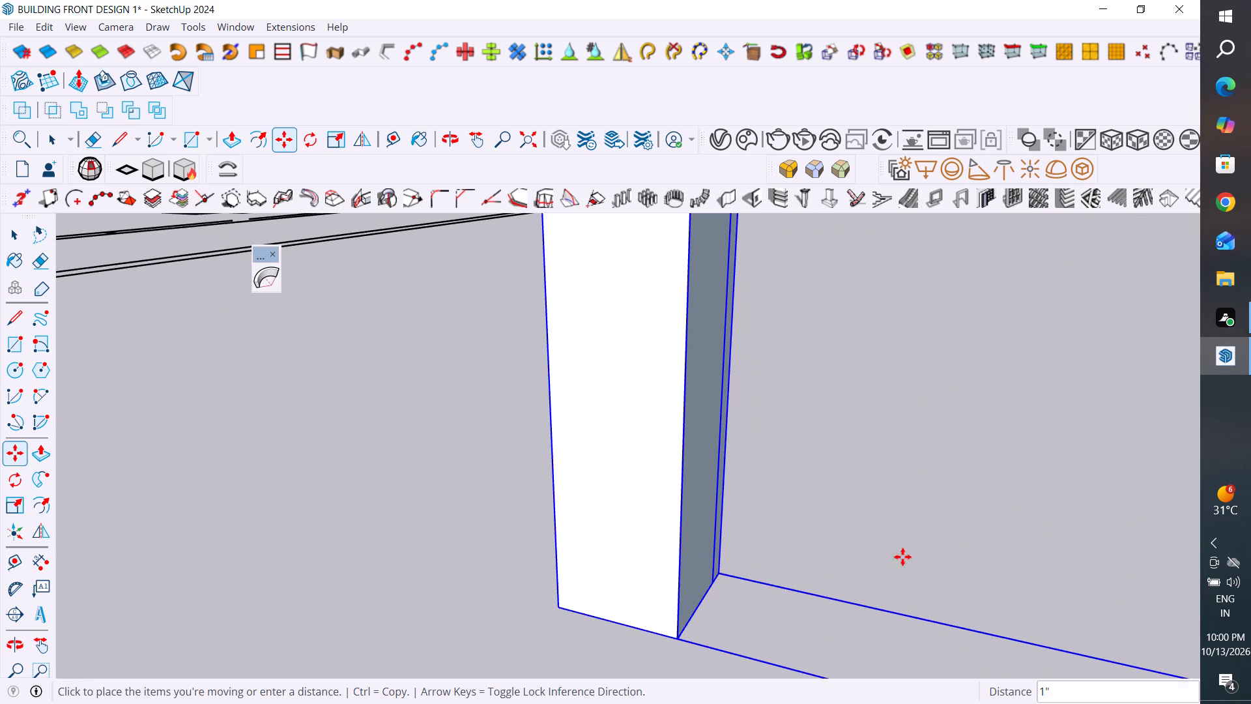
scroll(915, 560, down, 20)
scroll(915, 560, down, 20)
scroll(915, 560, down, 3)
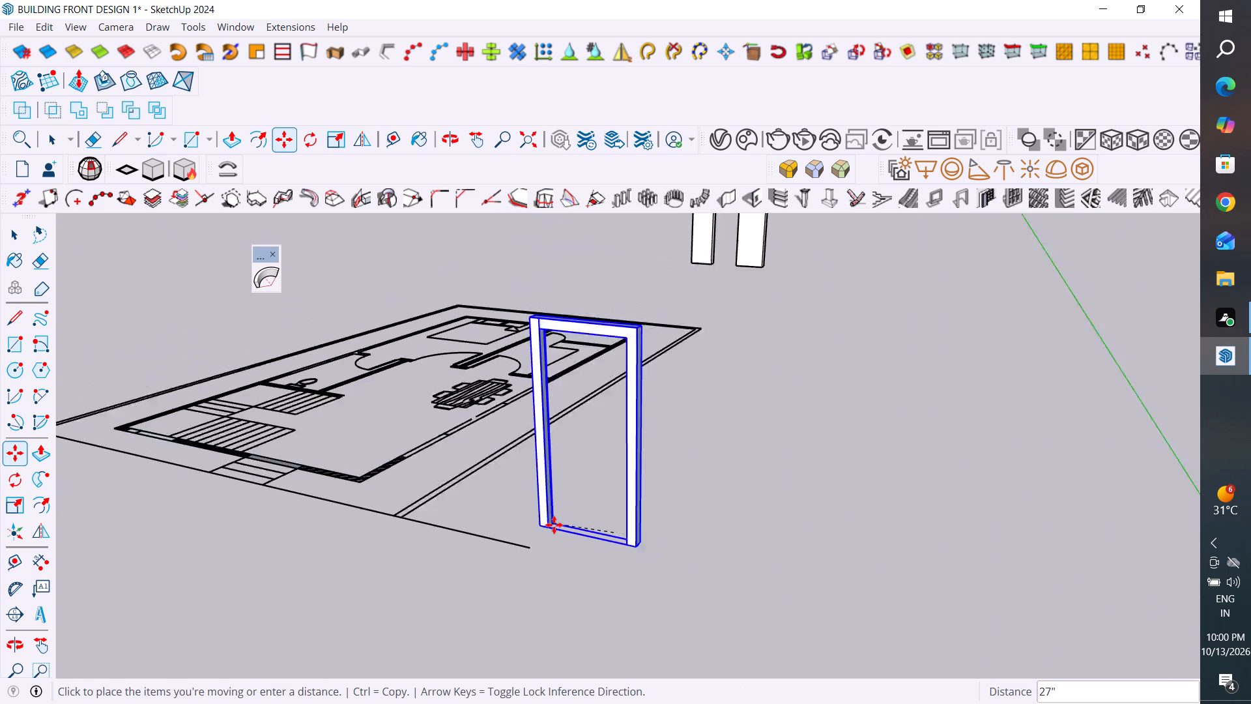
scroll(709, 252, up, 20)
scroll(709, 252, up, 3)
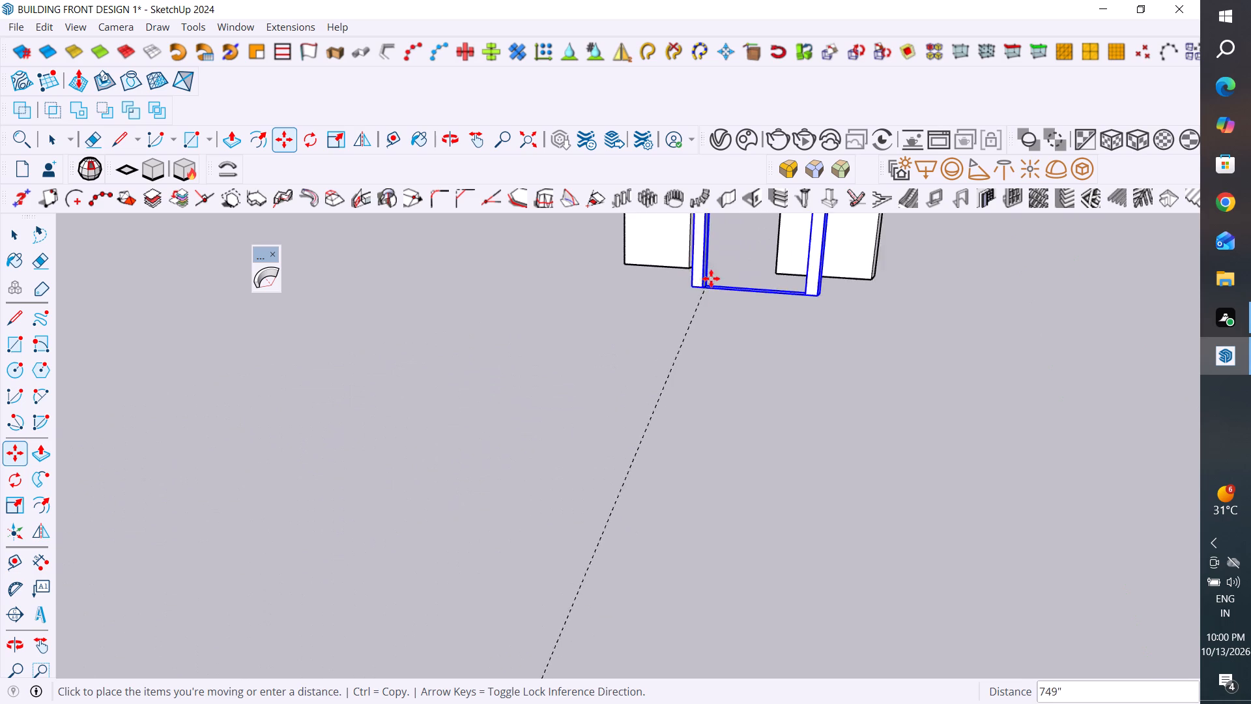
scroll(711, 278, up, 10)
middle_drag(727, 269, 460, 430)
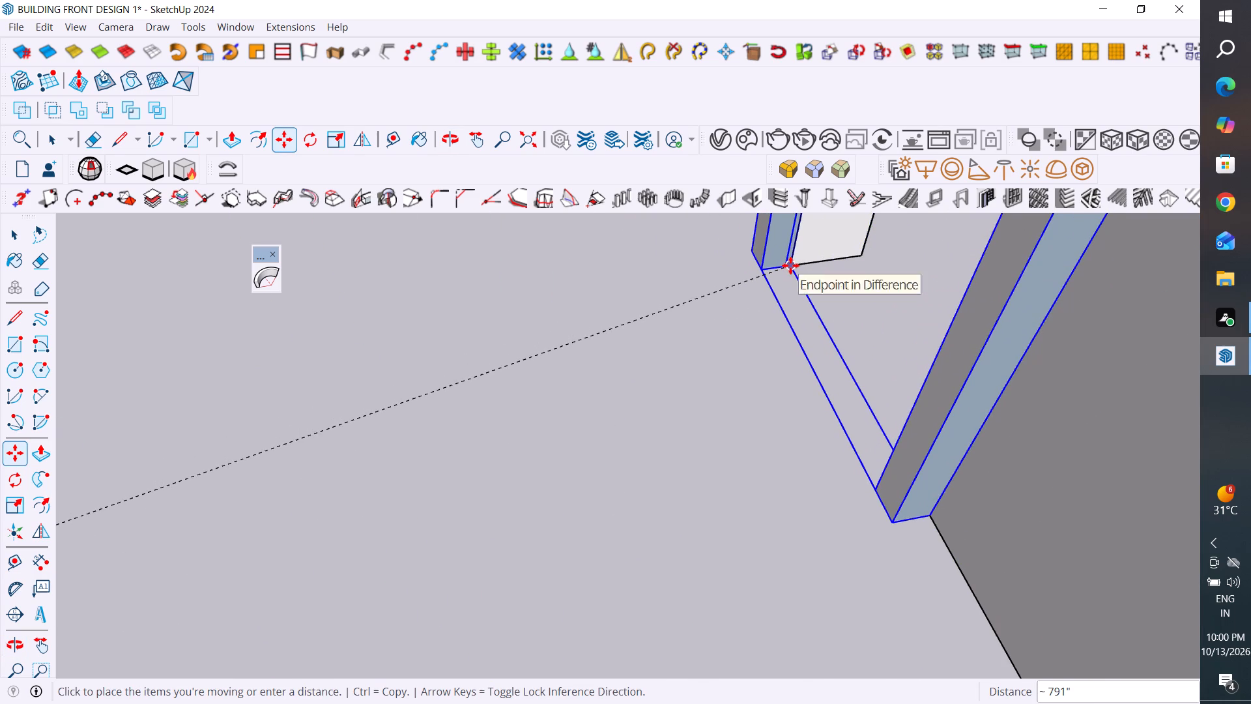
click(790, 264)
scroll(652, 506, down, 14)
middle_drag(633, 507, 790, 521)
scroll(790, 520, down, 14)
click(19, 237)
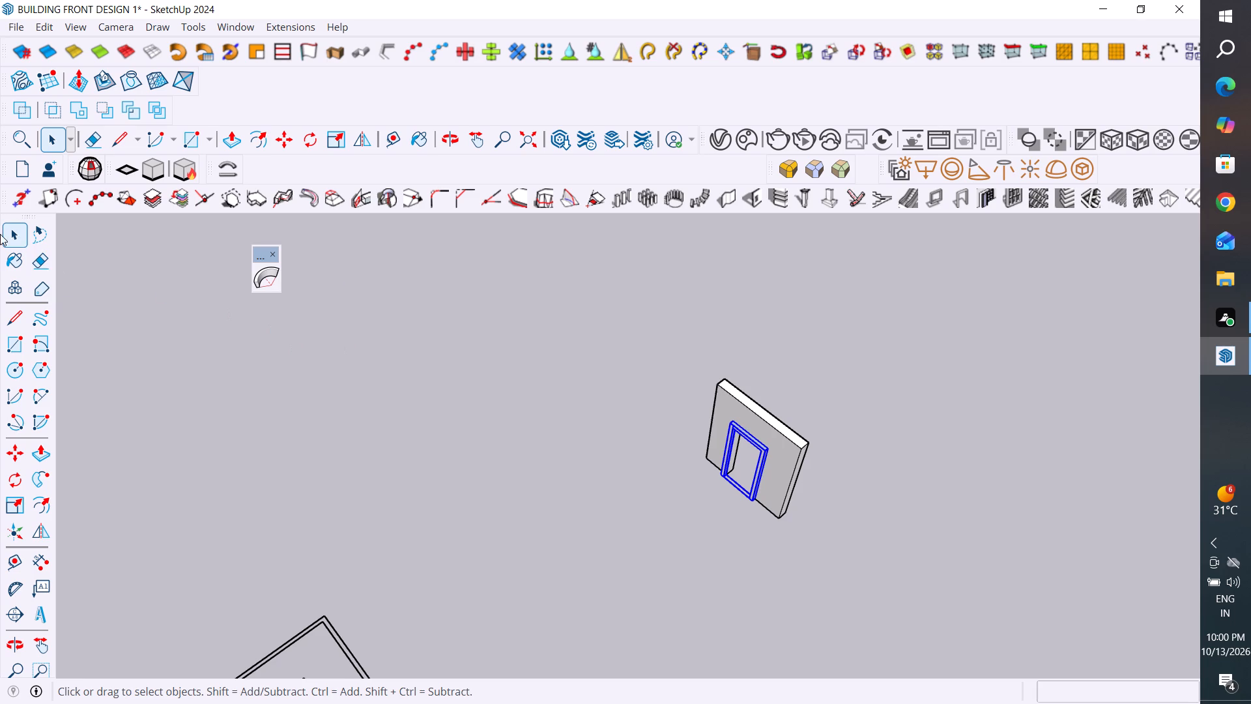
click(442, 381)
Examine the fit of the door frame in the wall's doorway opening from both faces of the wall.
middle_drag(710, 433, 899, 286)
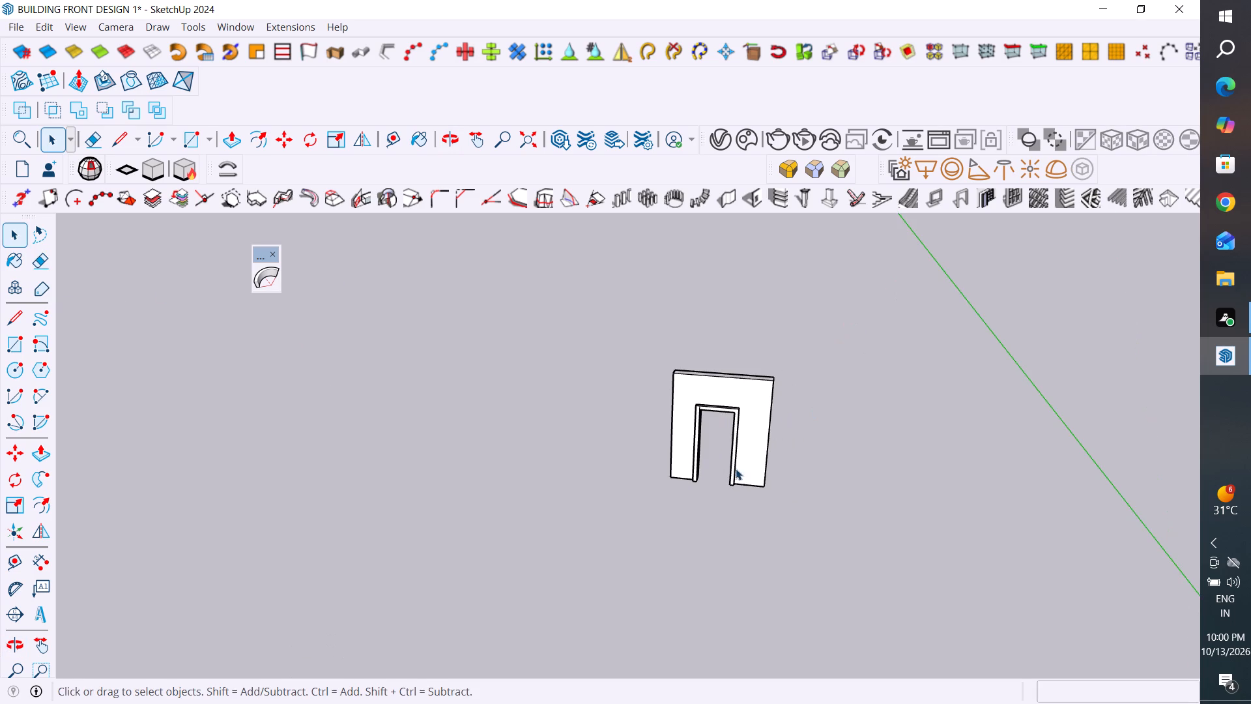
scroll(727, 473, up, 6)
middle_drag(783, 348, 797, 304)
scroll(738, 374, up, 4)
middle_drag(731, 410, 704, 374)
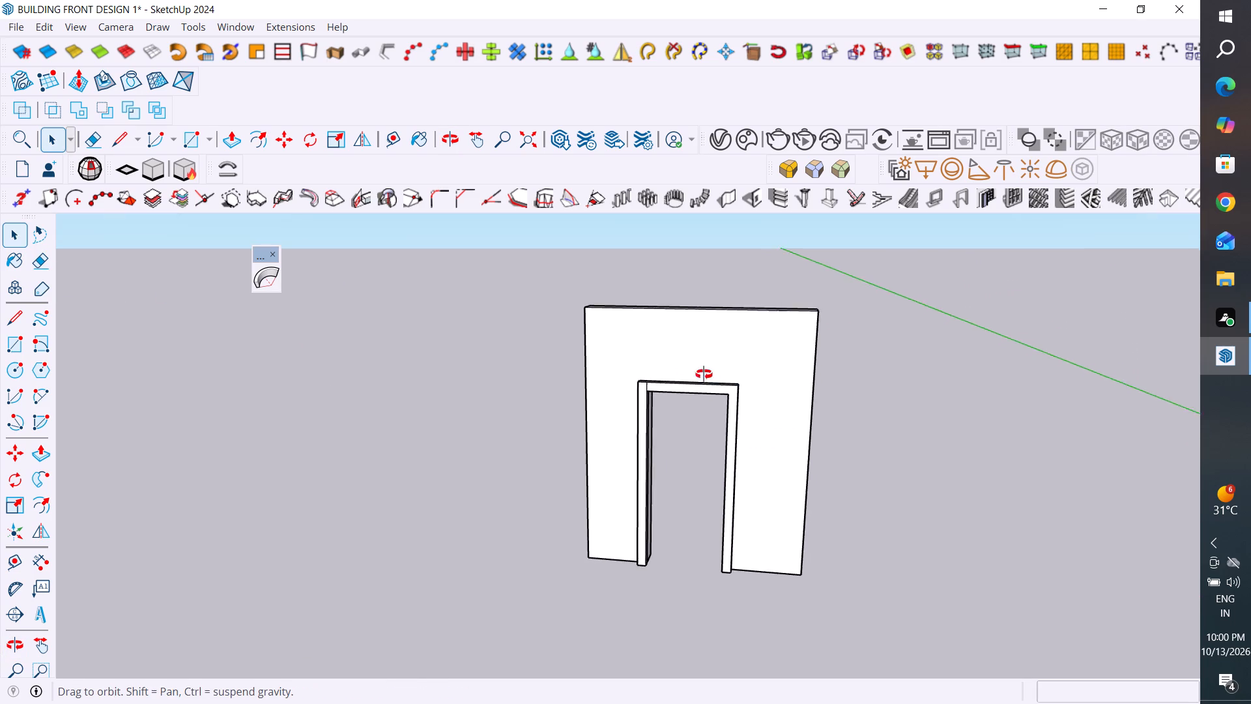
middle_drag(704, 374, 442, 409)
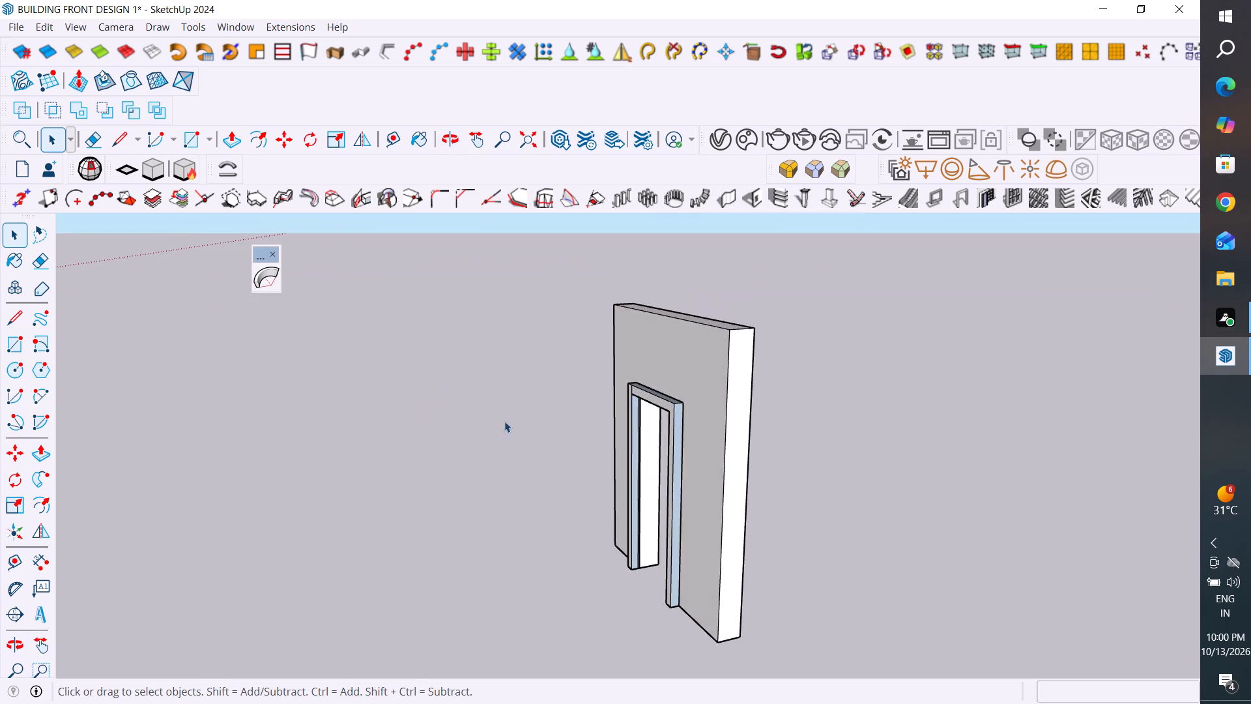
scroll(558, 410, up, 4)
scroll(670, 398, down, 5)
middle_drag(682, 470, 925, 432)
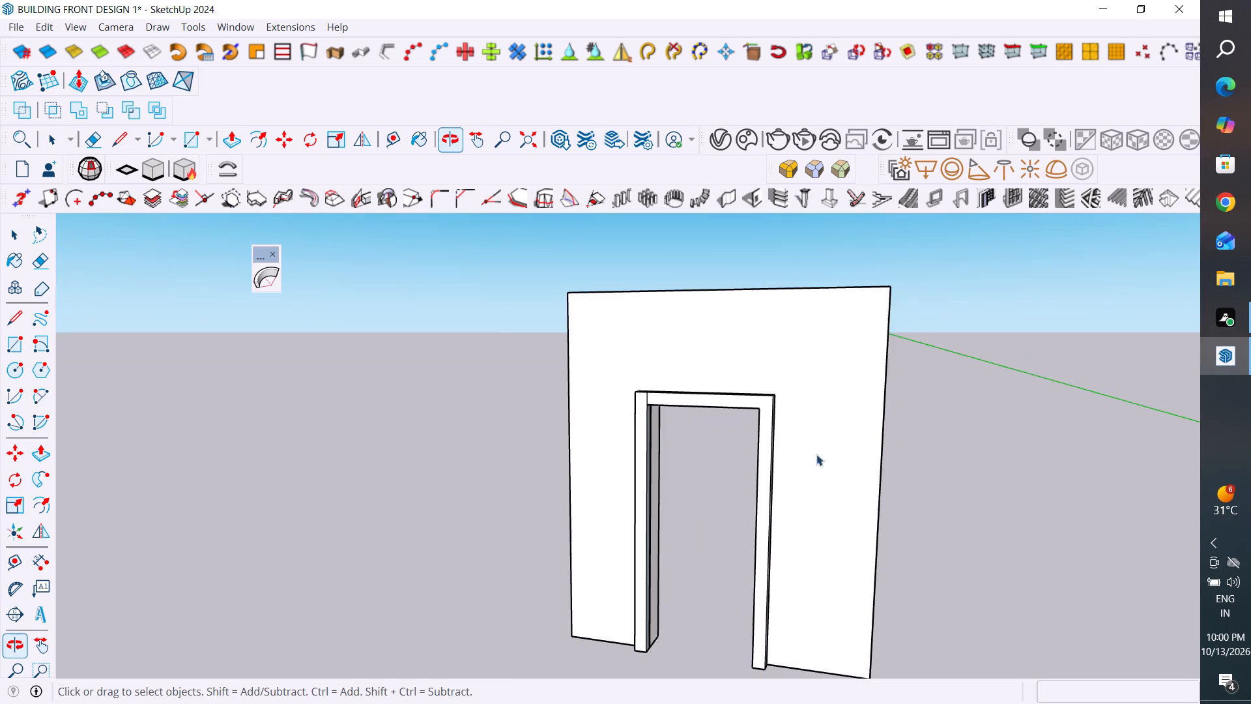
Draw an 84" by 36" rectangle filling the door frame's clear opening, from its inner top corner to the opposite jamb's bottom corner.
scroll(642, 414, down, 6)
middle_drag(673, 473, 806, 495)
click(14, 339)
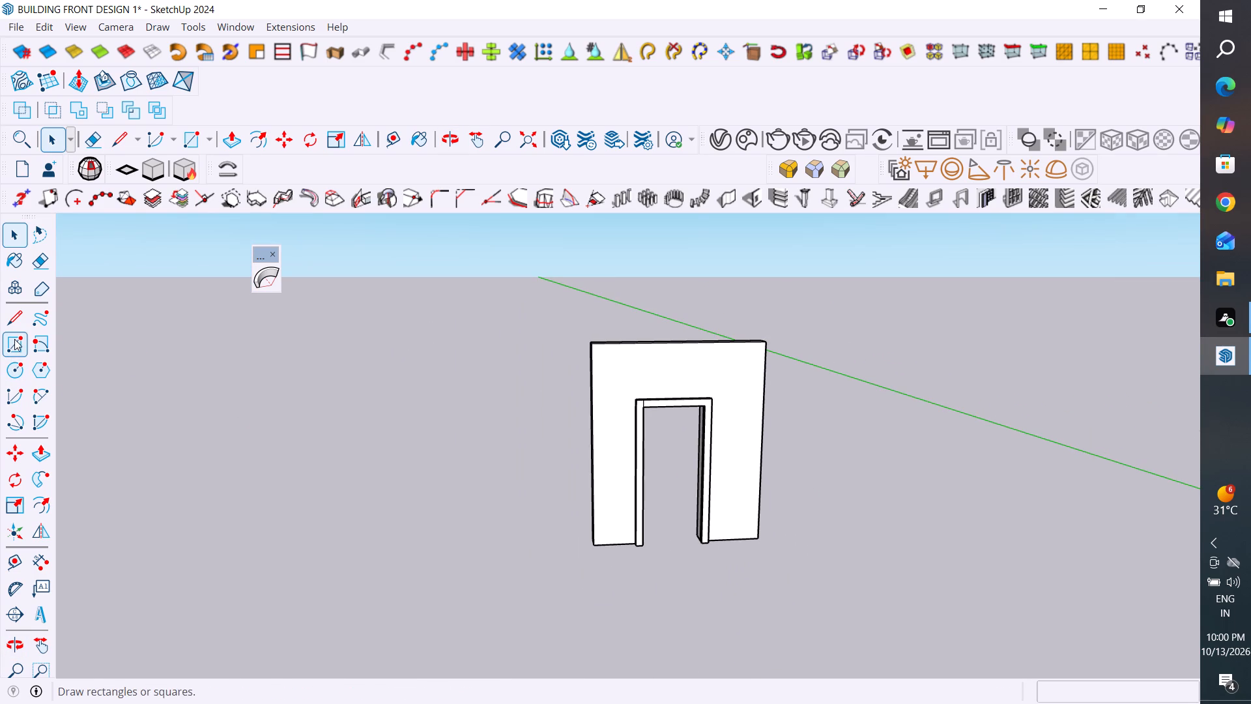
scroll(717, 531, up, 4)
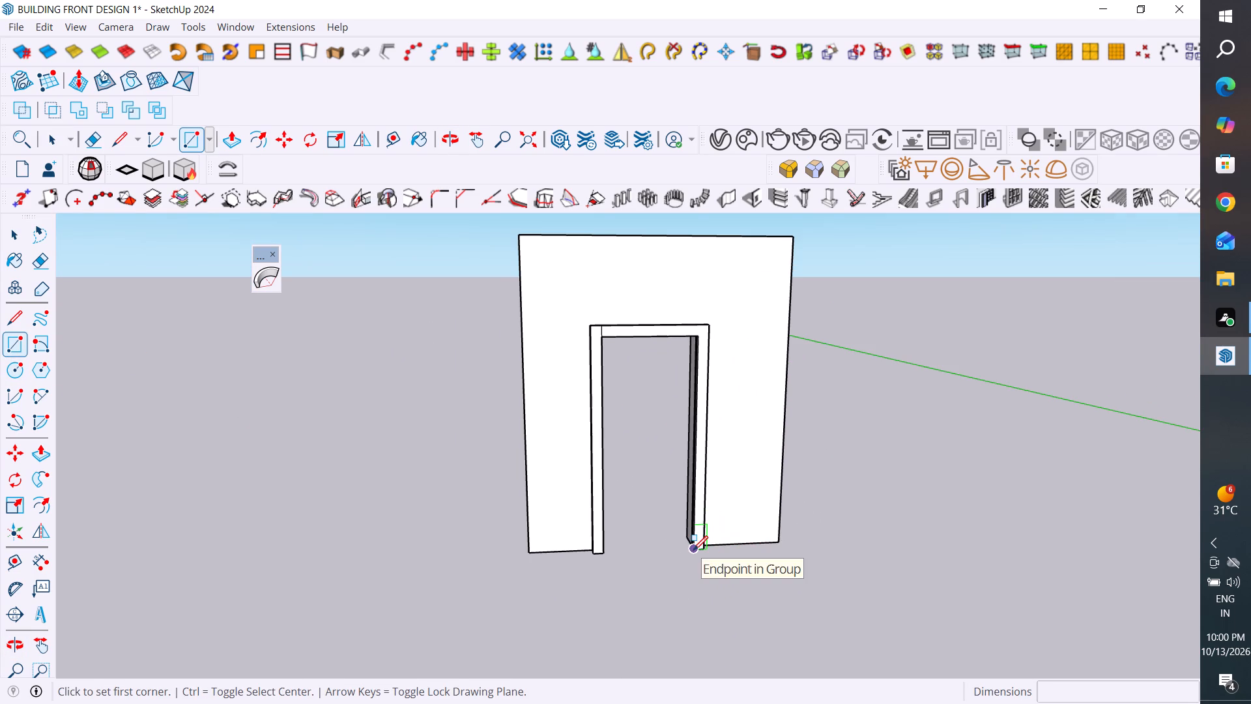
scroll(693, 555, up, 4)
scroll(693, 555, down, 6)
scroll(705, 361, up, 4)
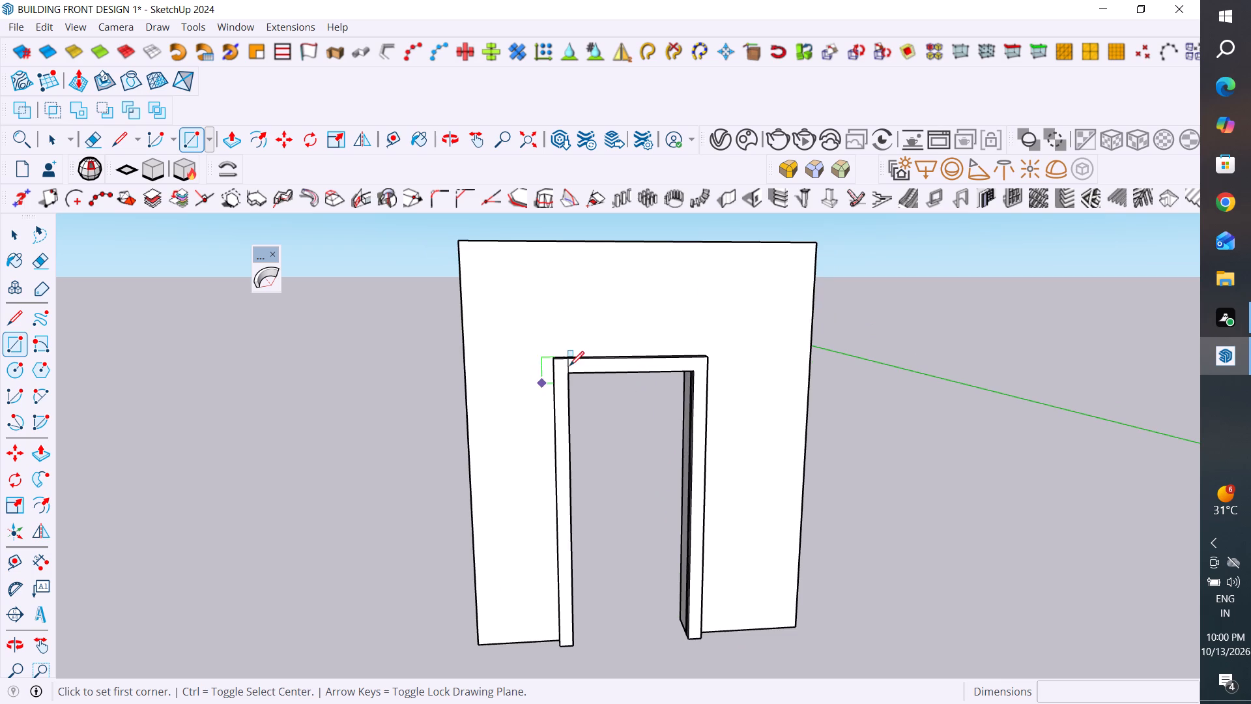
click(570, 374)
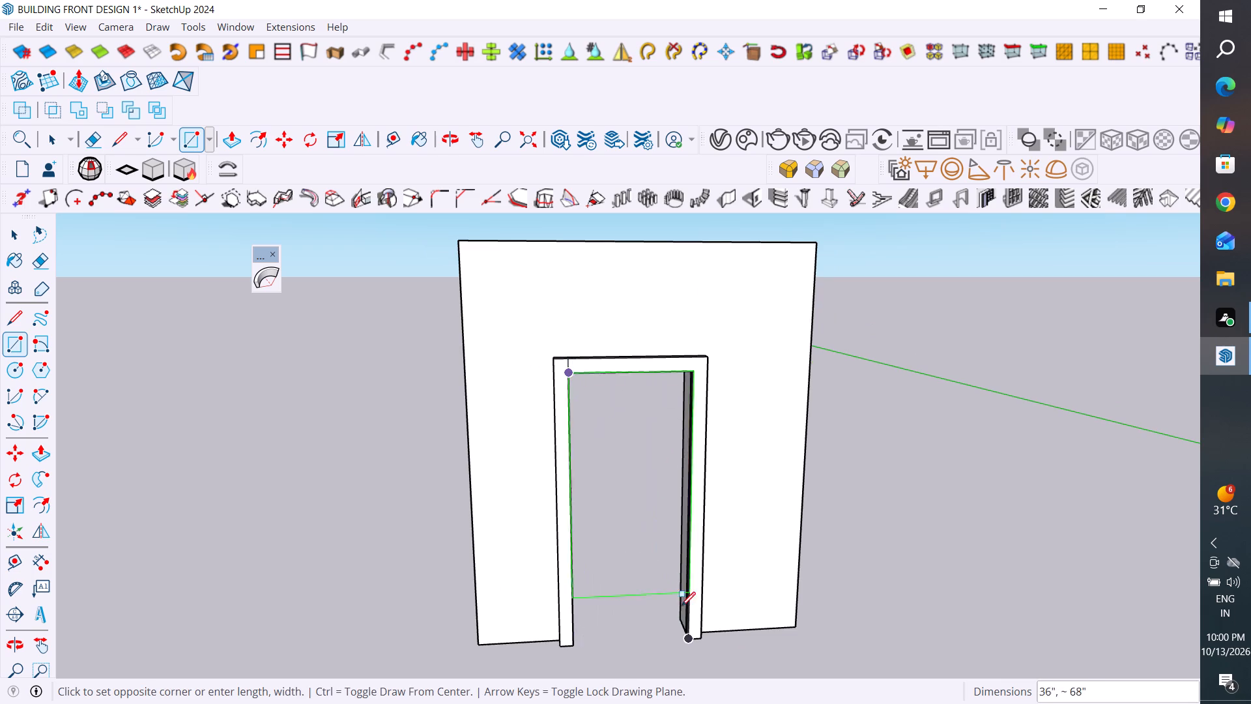
click(684, 644)
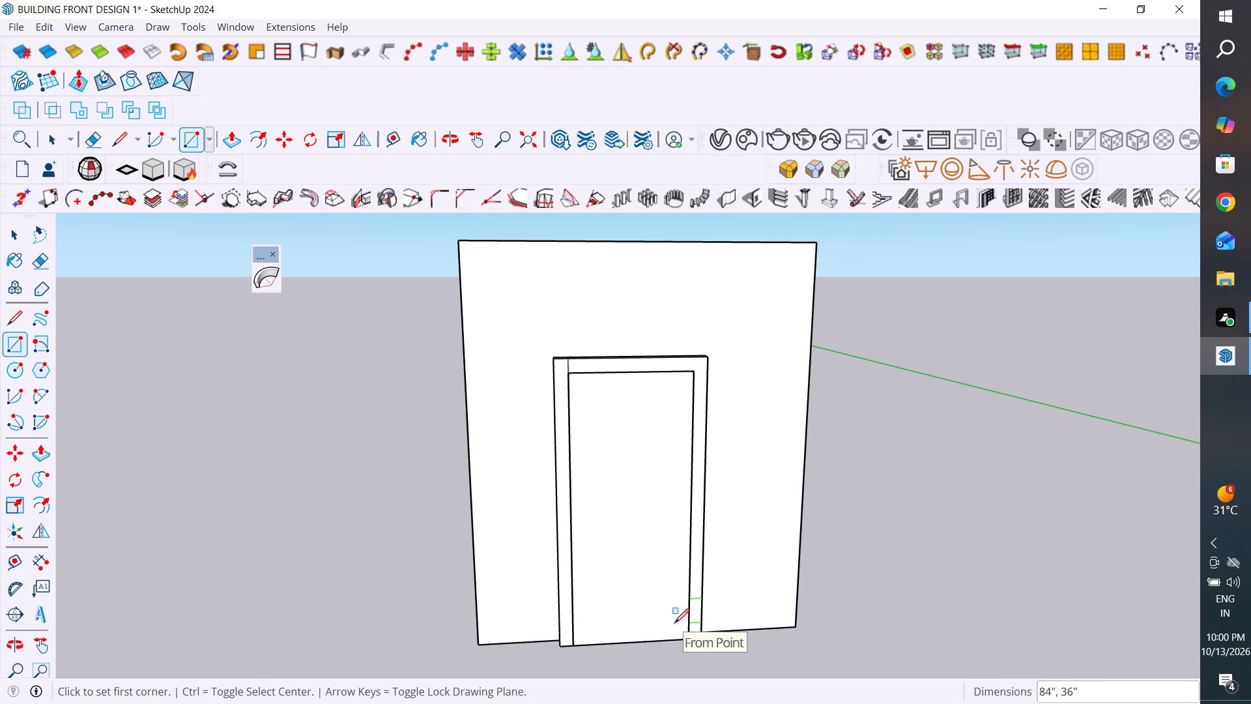
Move the new door face by its bottom corner about 40" along the green axis, out in front of the wall.
click(10, 229)
scroll(585, 484, down, 4)
middle_drag(536, 520, 712, 490)
click(607, 517)
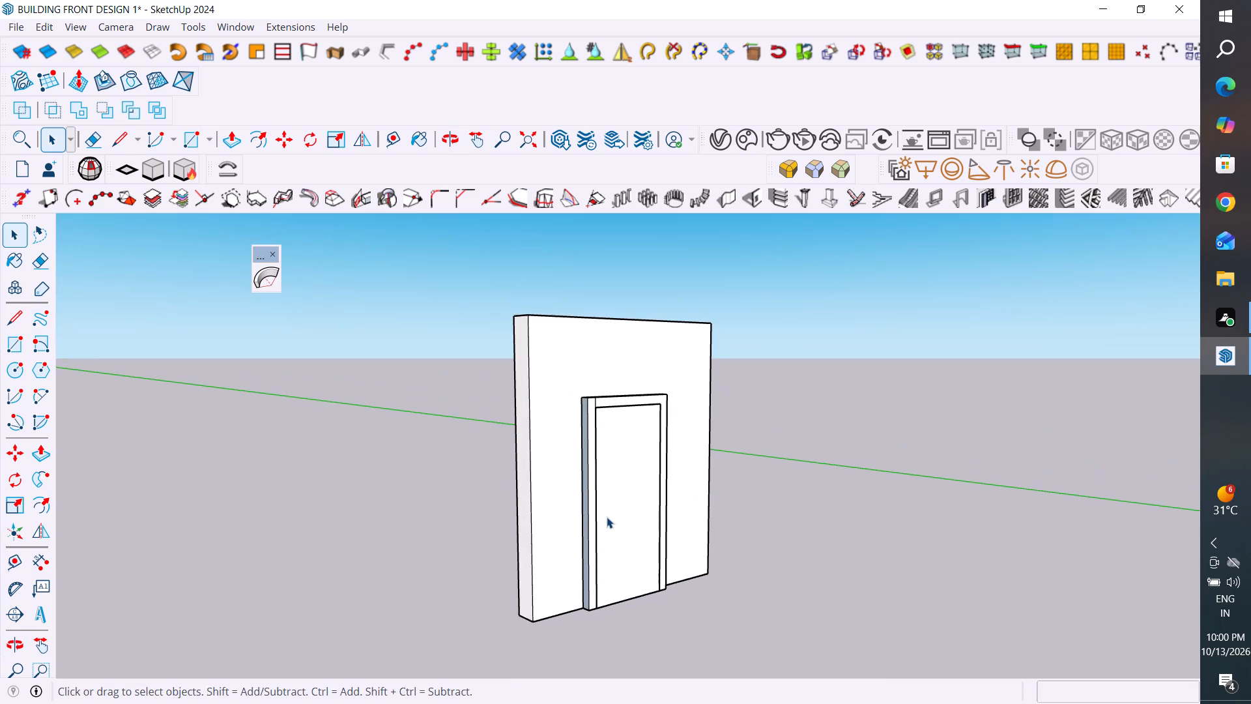
key(m)
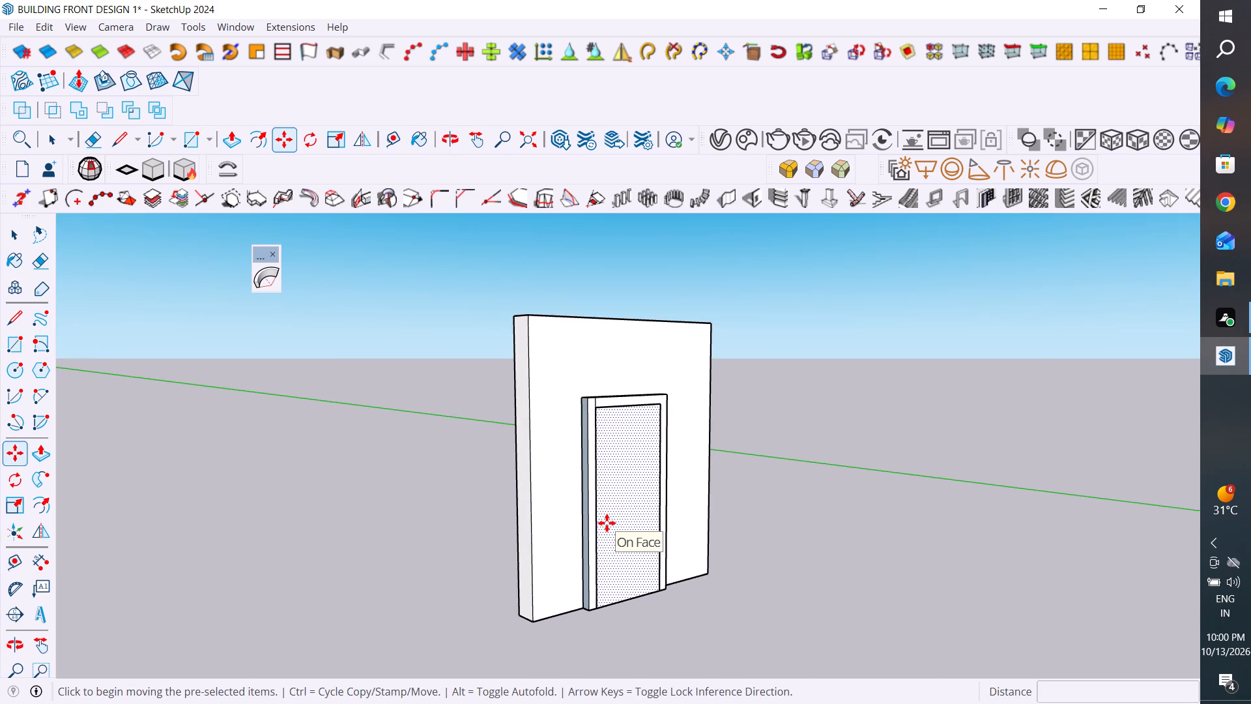
click(596, 611)
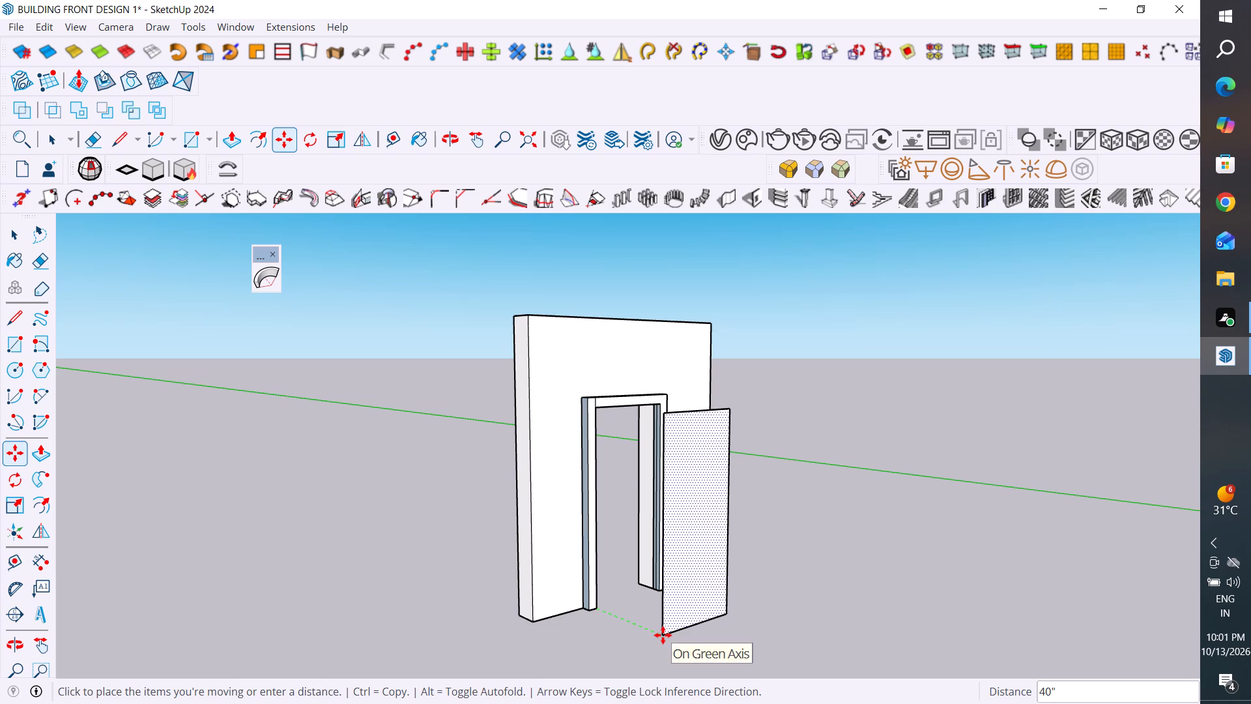
click(663, 636)
click(17, 231)
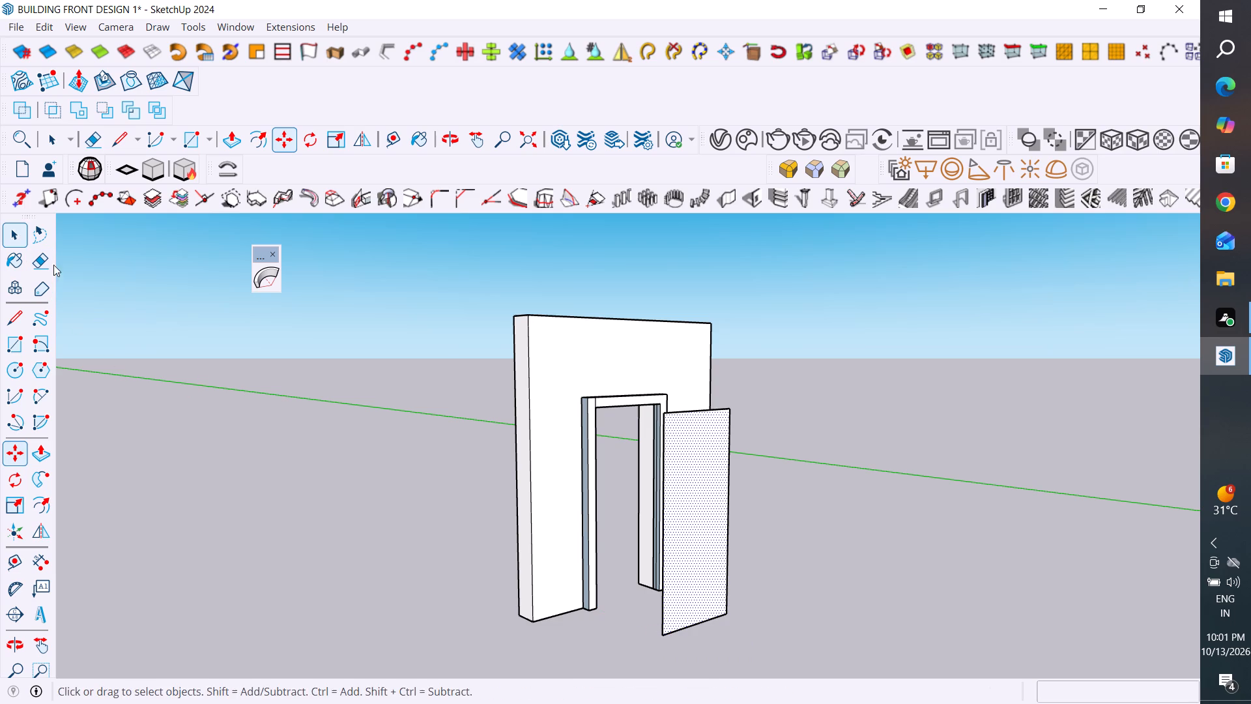
Split the moved door face into two equal leaves with an 84" vertical line from its bottom edge's midpoint to its top edge.
click(7, 317)
scroll(1005, 131, down, 5)
scroll(791, 459, down, 2)
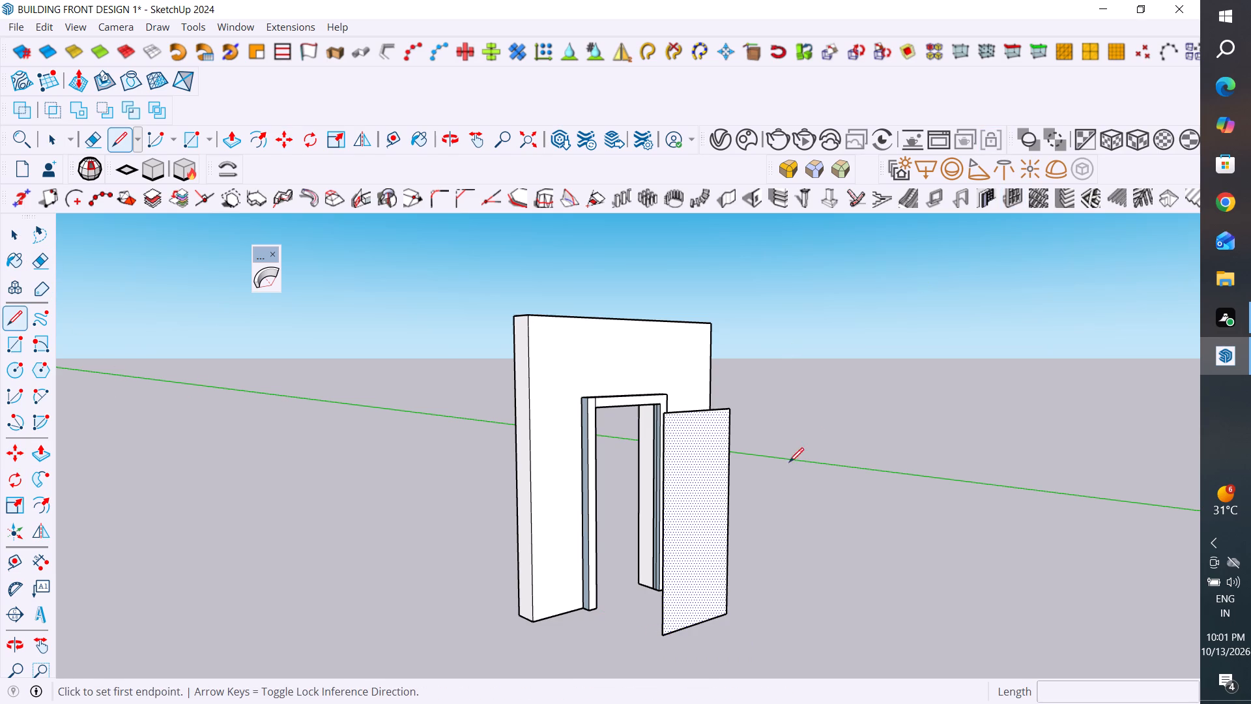
scroll(789, 462, down, 2)
middle_drag(809, 515, 676, 533)
click(712, 566)
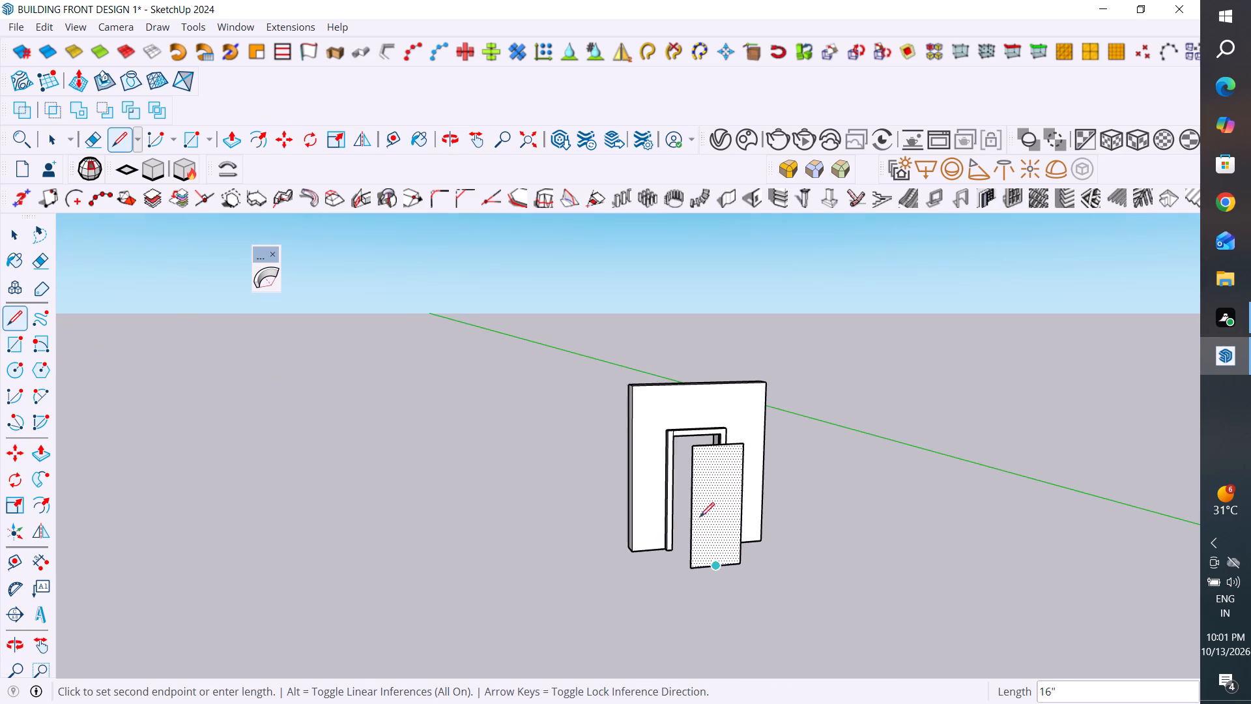
click(719, 443)
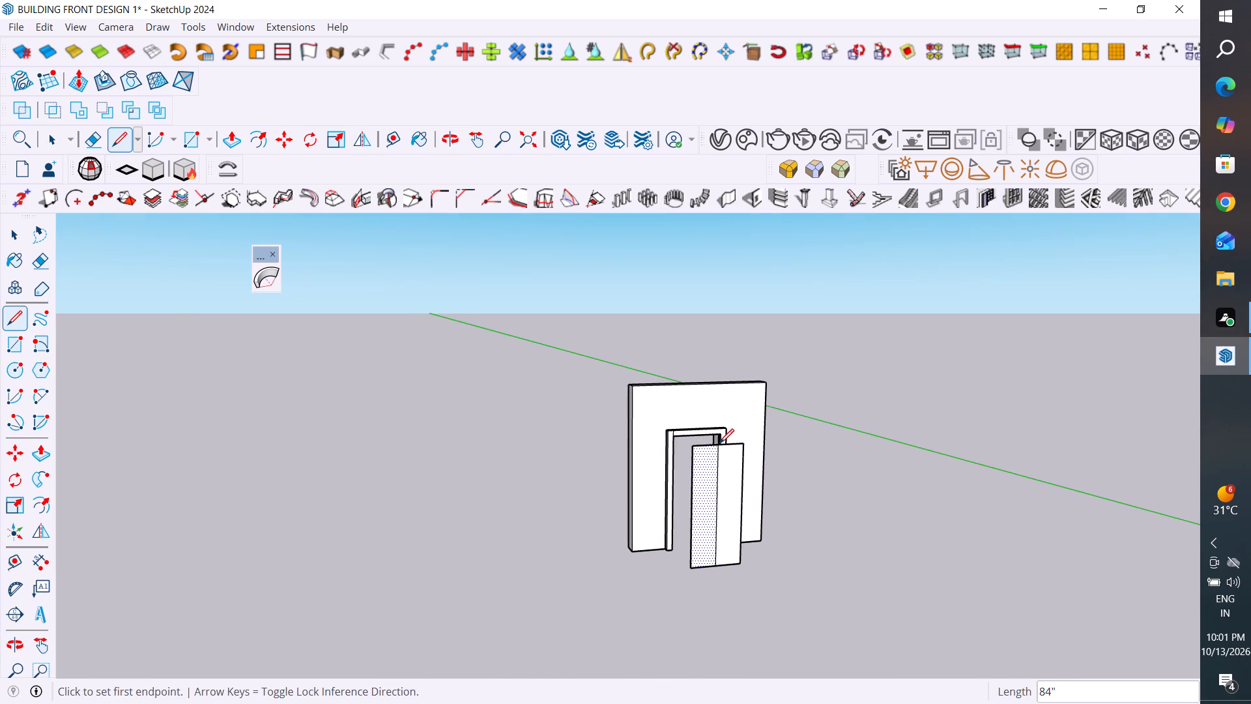
click(10, 234)
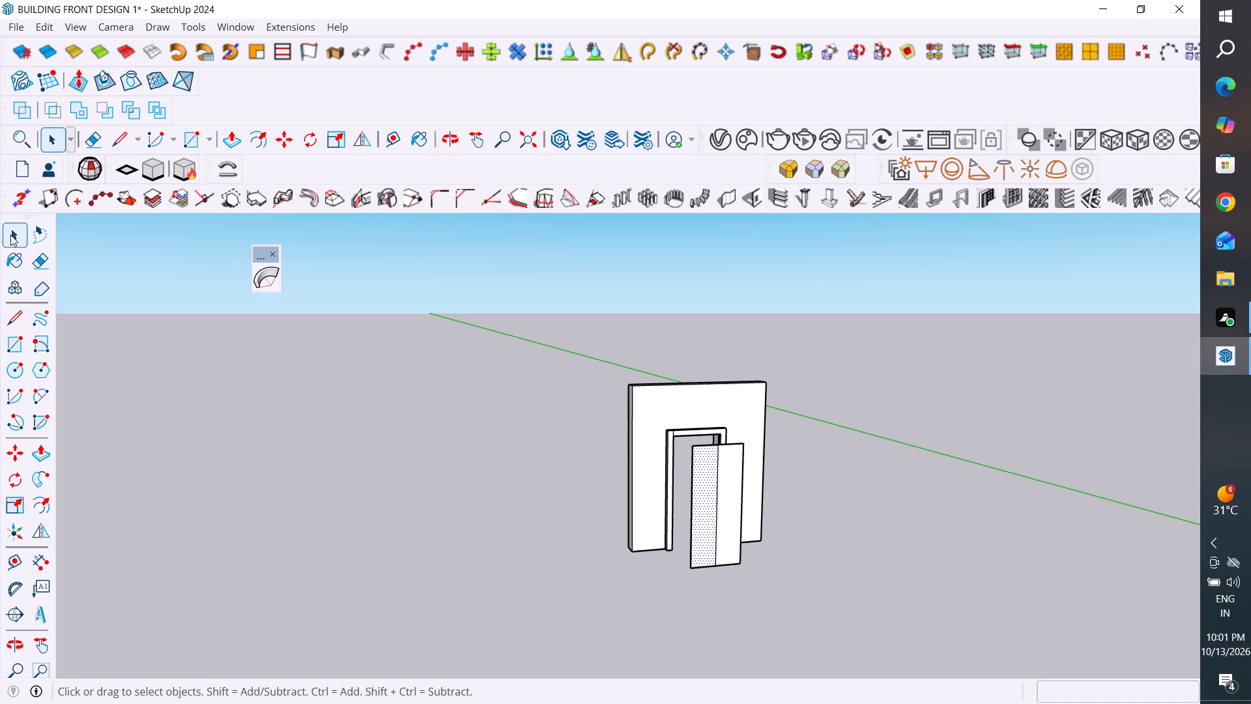
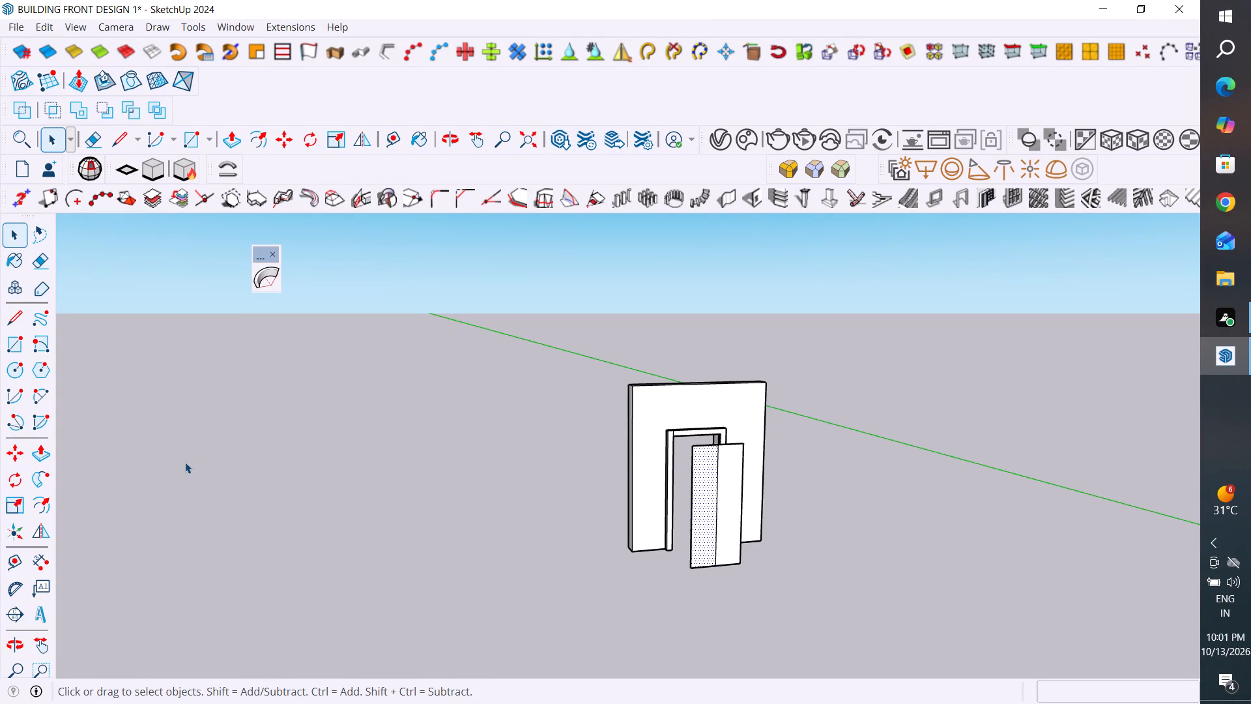
Place a vertical guide 1" to the right of the centre line that splits the door face.
key(Escape)
key(Escape)
key(Escape)
click(446, 573)
scroll(700, 465, up, 2)
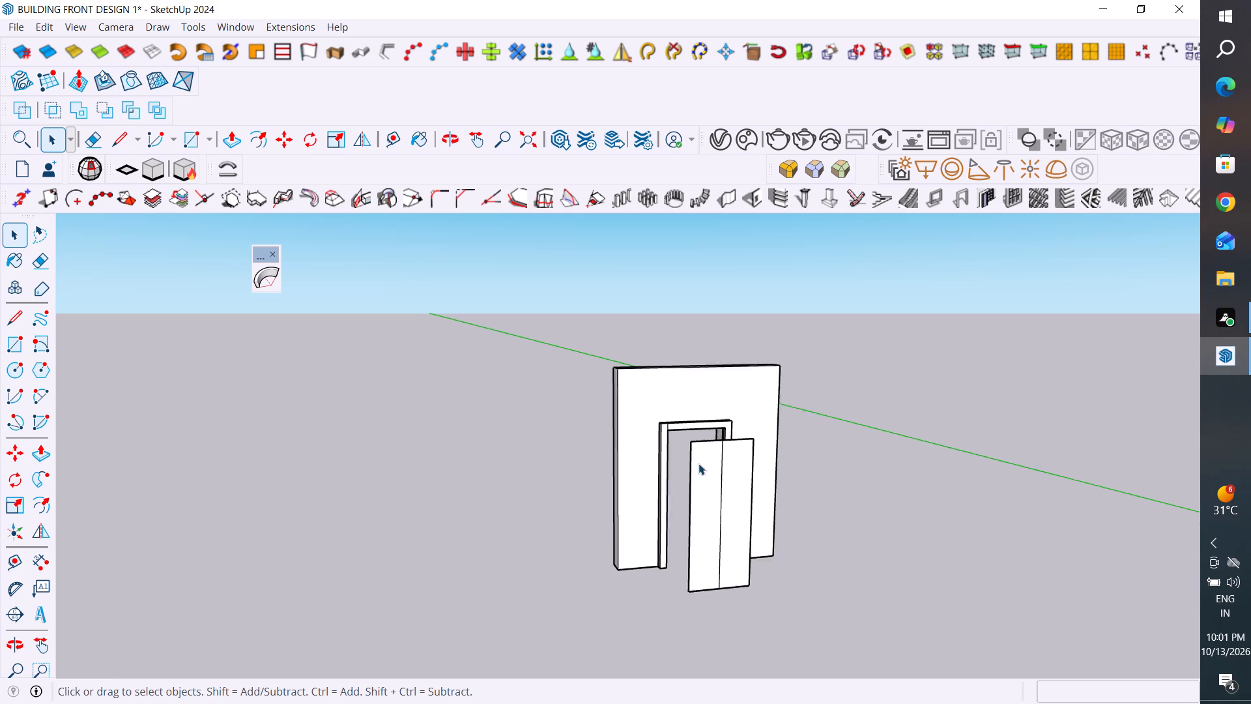
scroll(698, 463, up, 1)
middle_drag(811, 571, 703, 590)
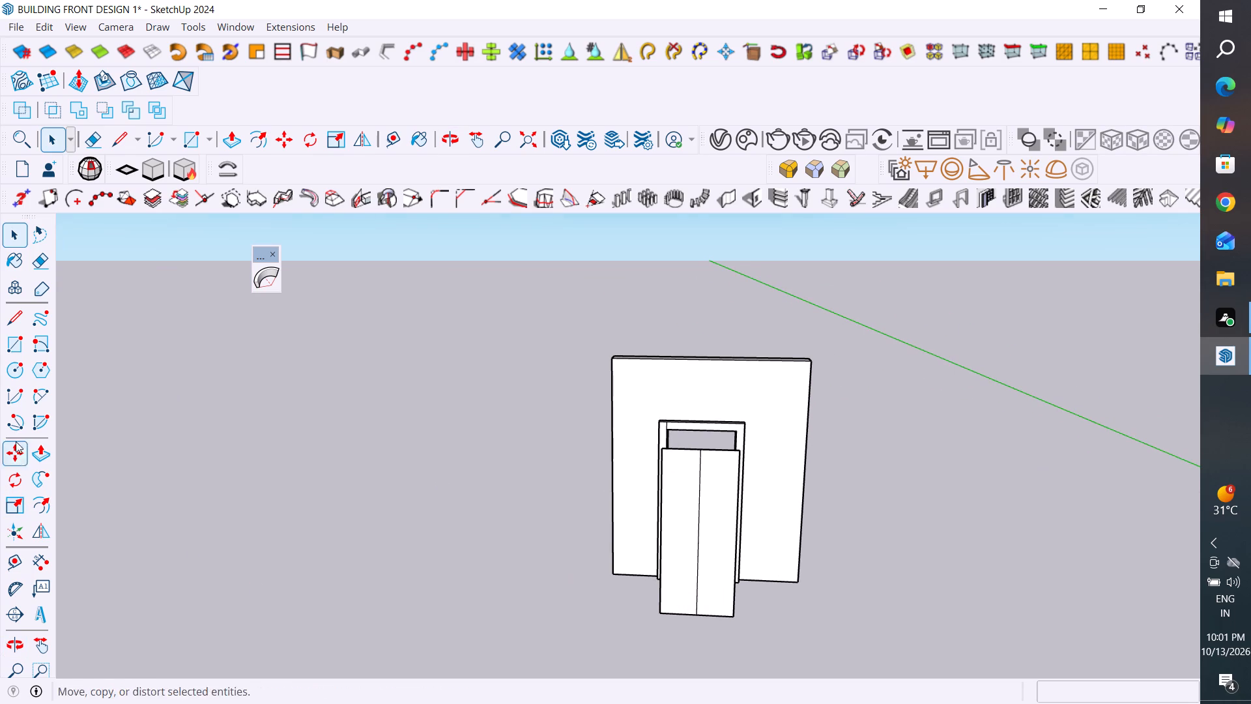
click(7, 566)
scroll(760, 636, up, 7)
middle_drag(764, 633, 799, 624)
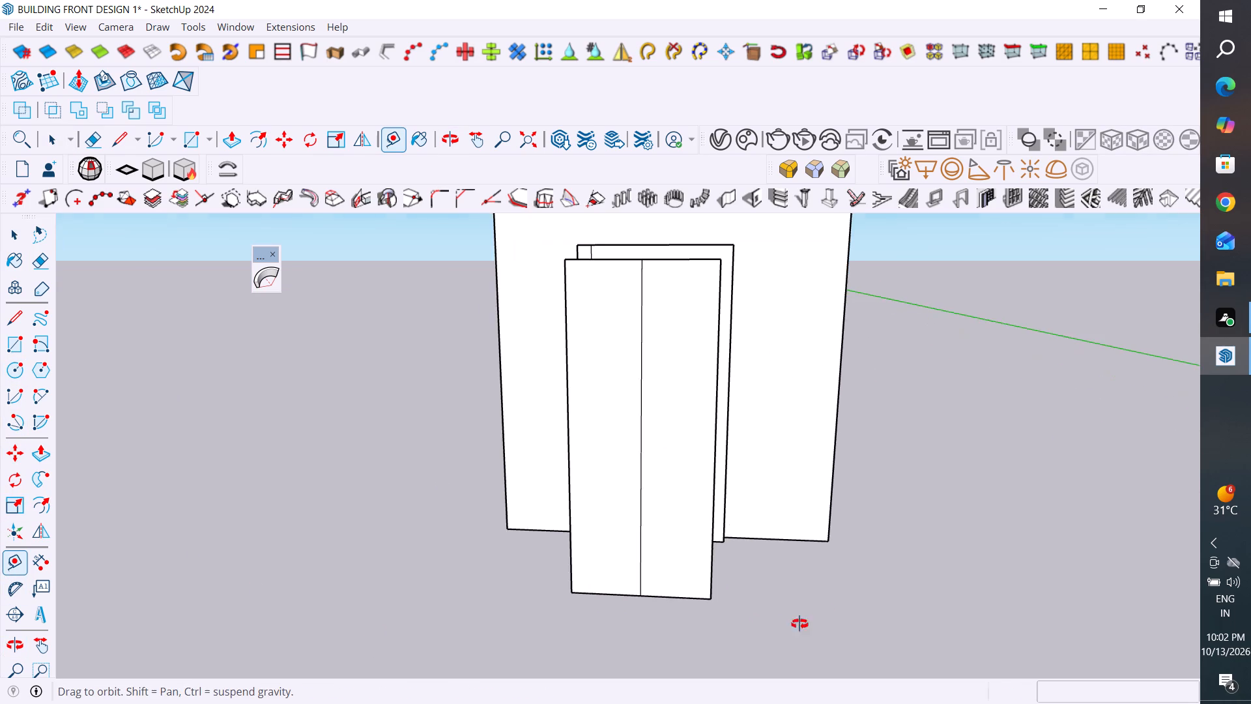
middle_drag(799, 624, 825, 607)
click(654, 437)
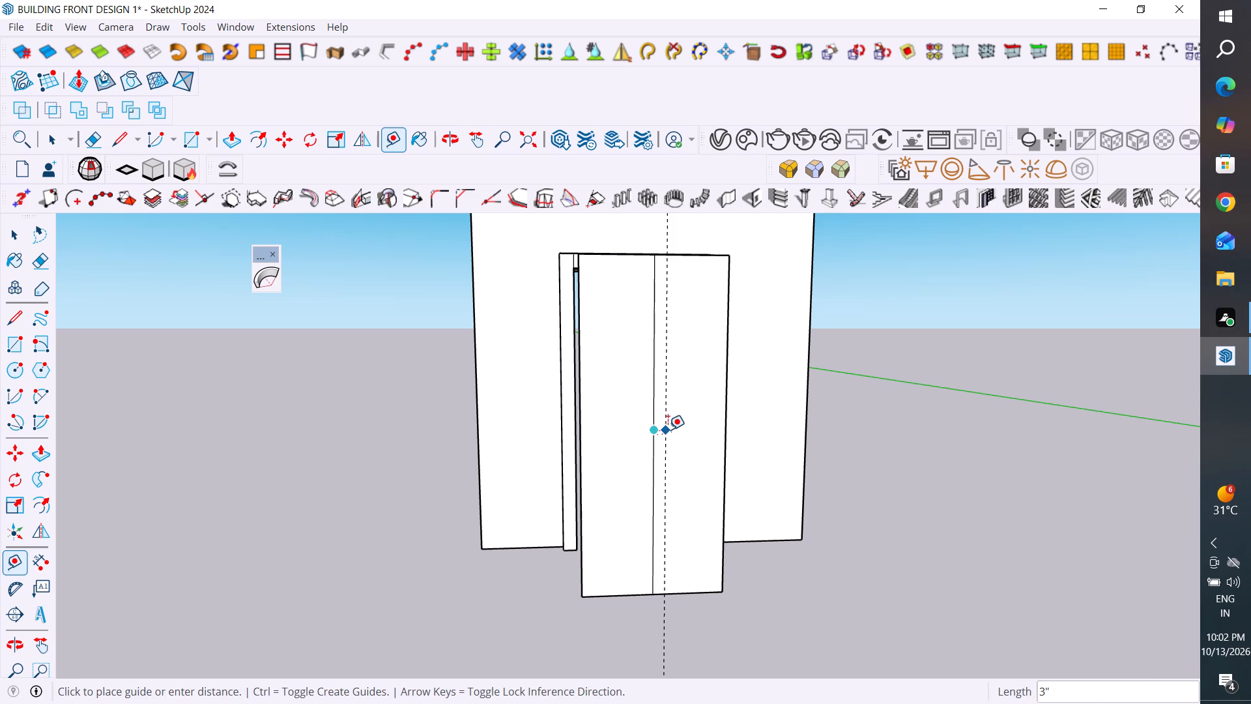
key(1)
key(shift+quotedbl)
key(Return)
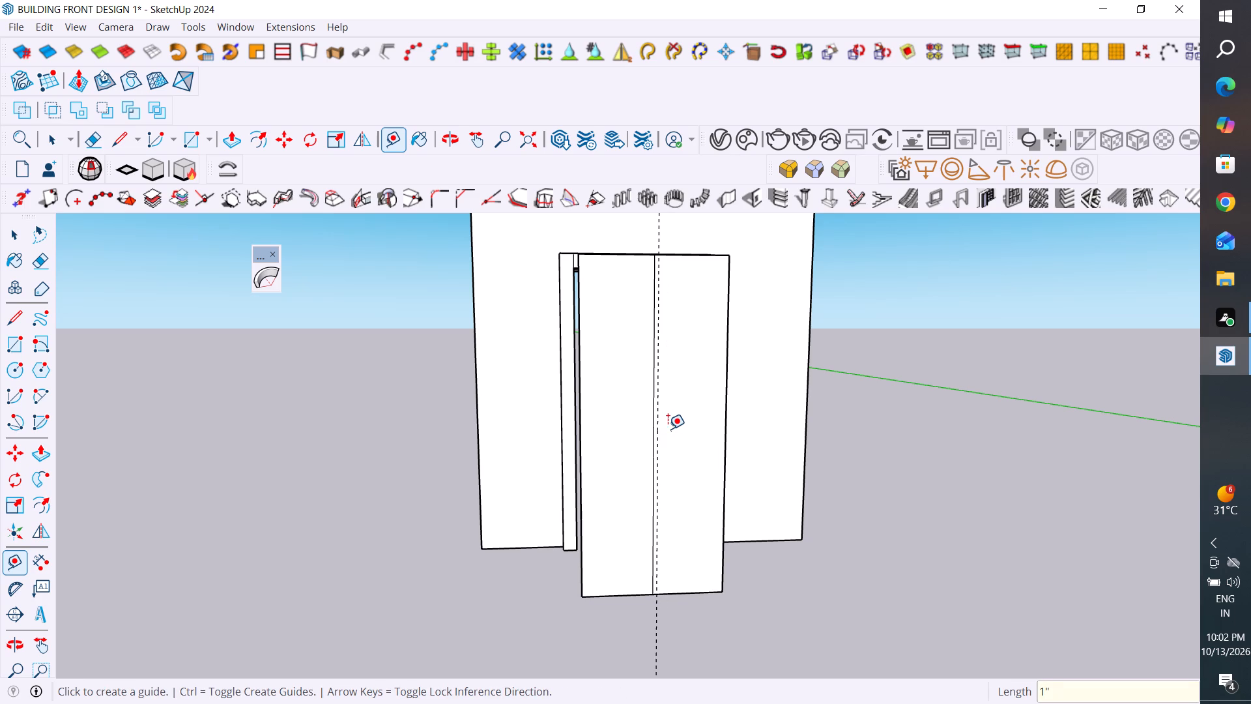
Place a second vertical guide 1" to the left of the door's centre line.
scroll(599, 464, up, 4)
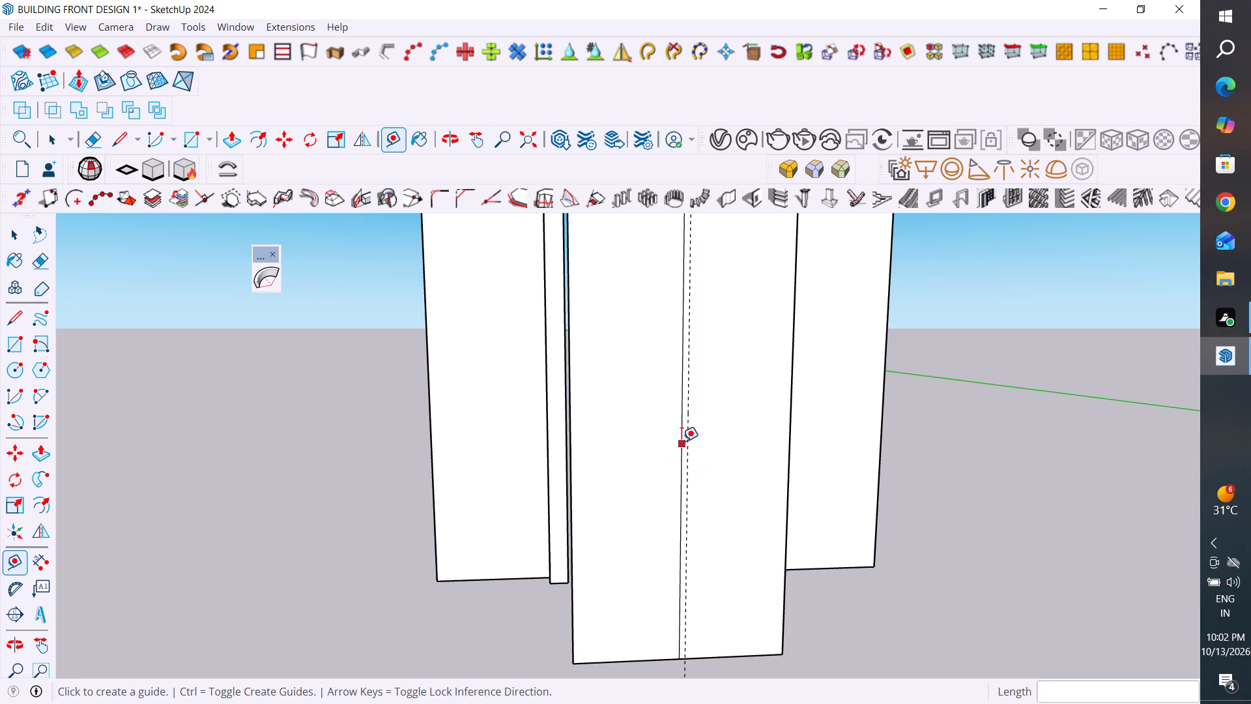
click(681, 411)
key(1)
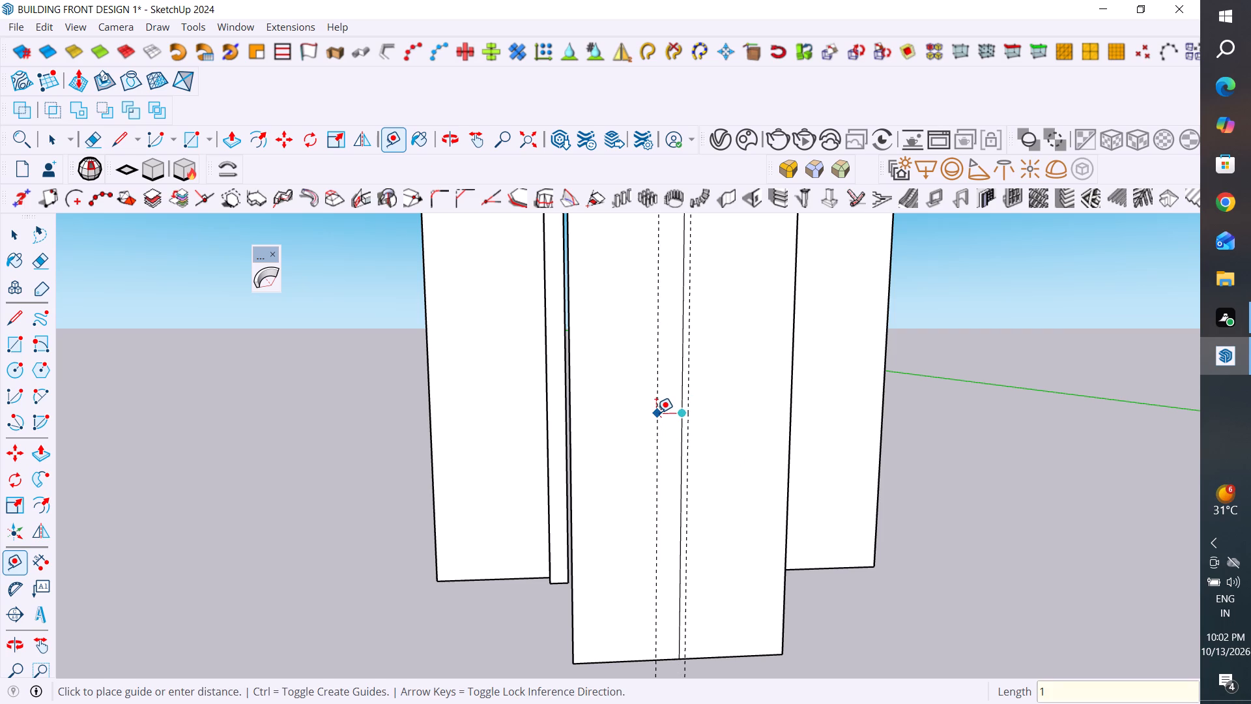
key(shift+quotedbl)
key(Return)
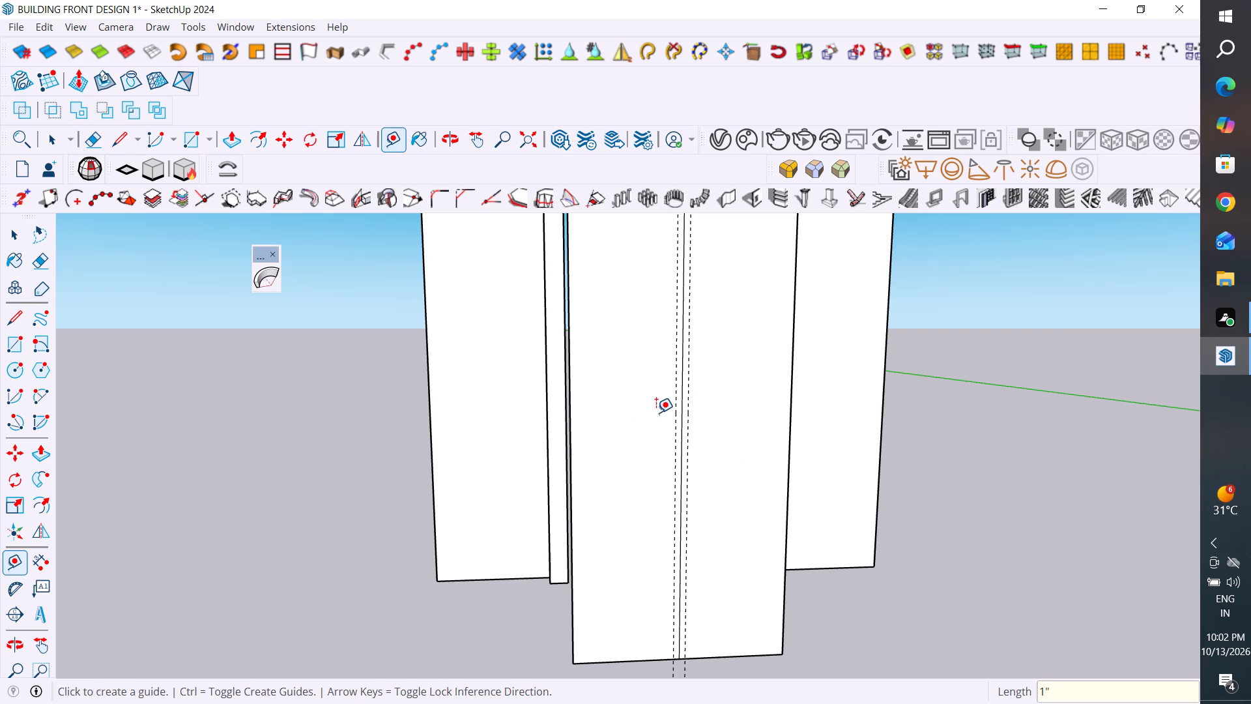
scroll(652, 478, down, 3)
click(15, 242)
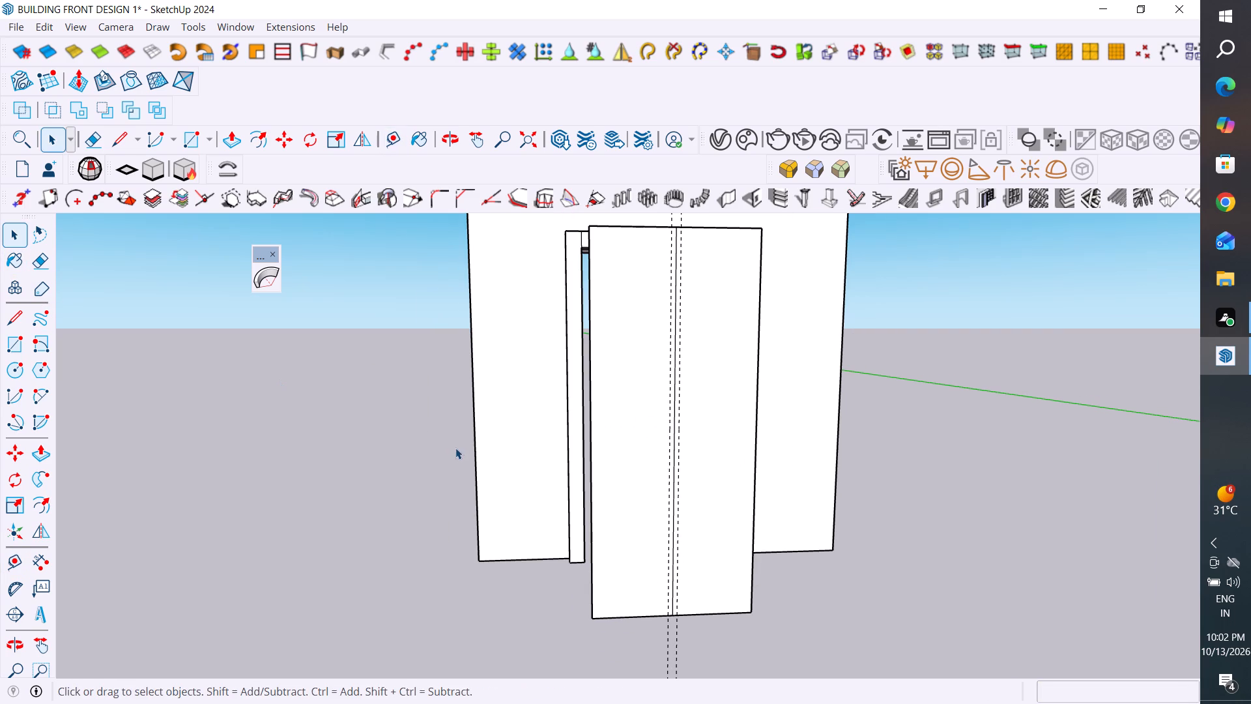
Draw an 84" vertical line along the guide left of centre, from the door's top edge to its bottom edge.
scroll(455, 448, down, 3)
middle_drag(465, 449, 506, 429)
scroll(582, 502, up, 3)
middle_drag(599, 506, 628, 499)
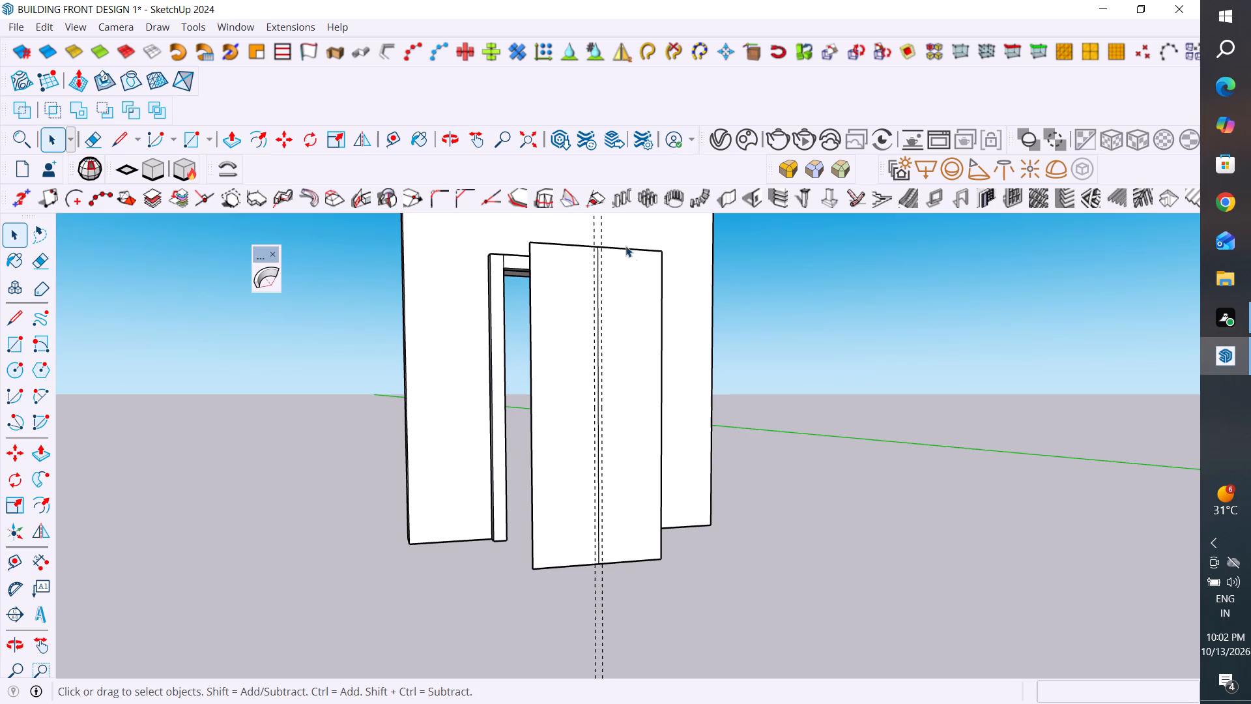
click(11, 319)
scroll(617, 245, up, 3)
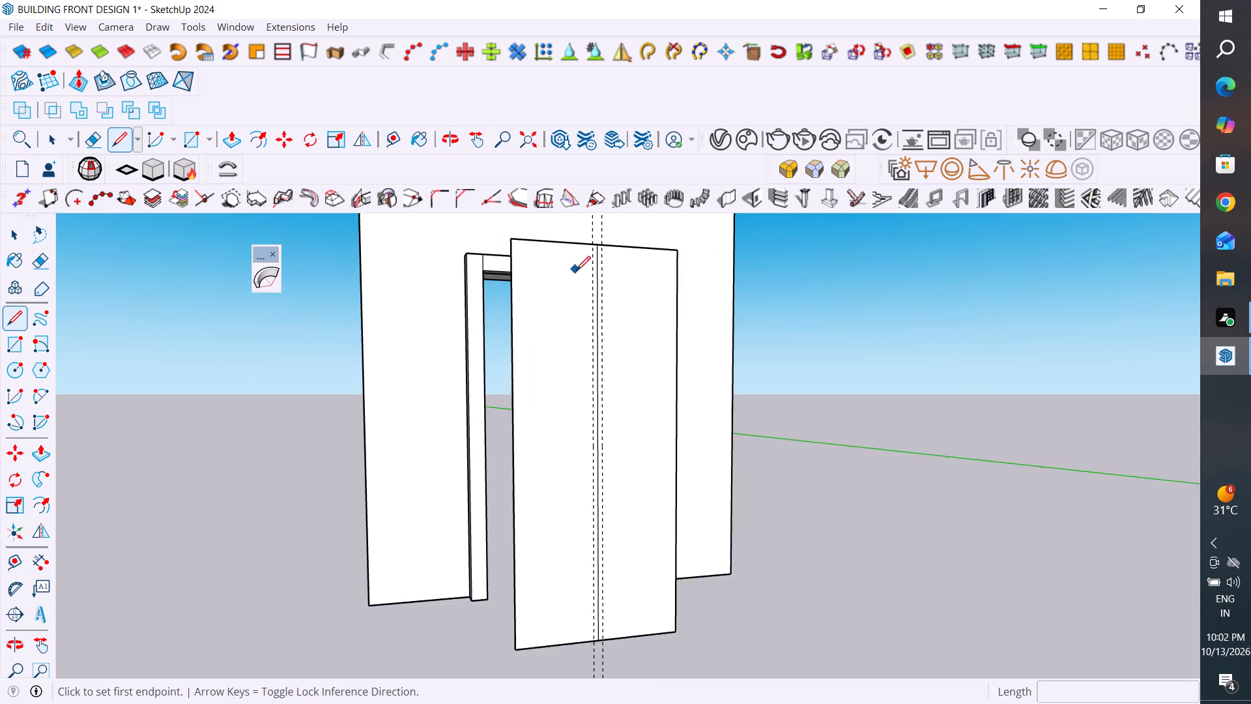
scroll(601, 245, up, 5)
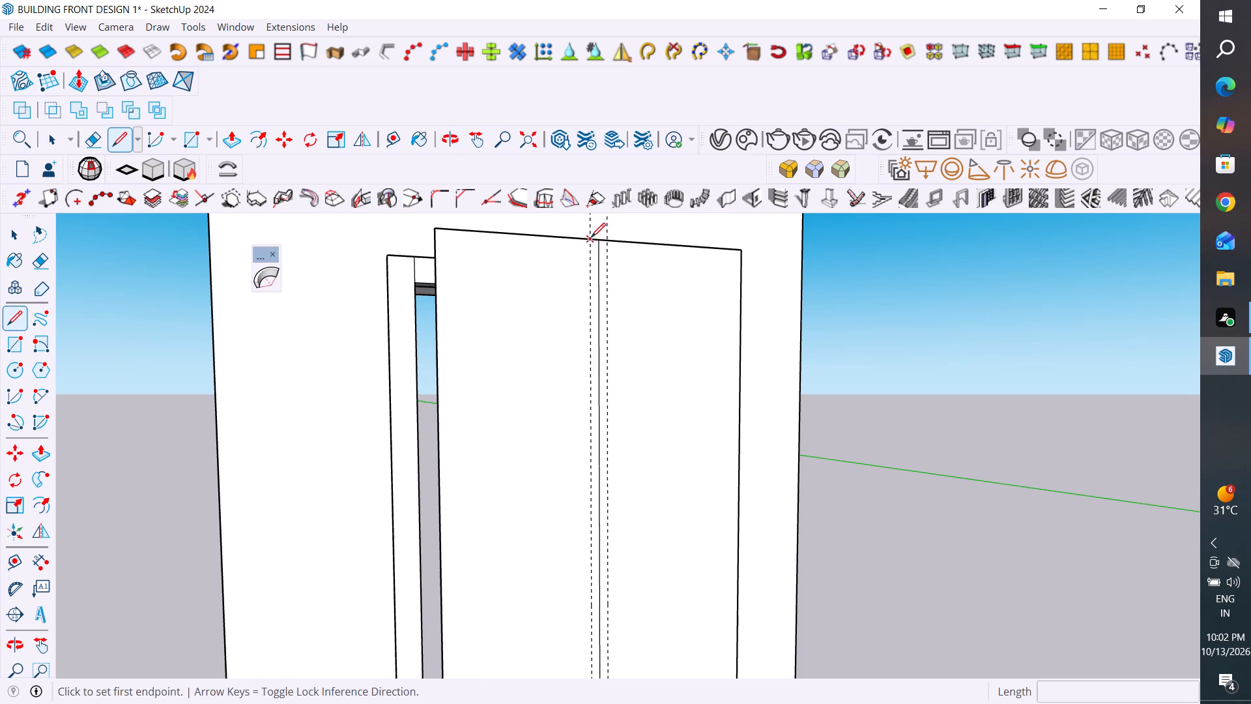
scroll(592, 237, up, 7)
click(590, 242)
scroll(590, 242, down, 7)
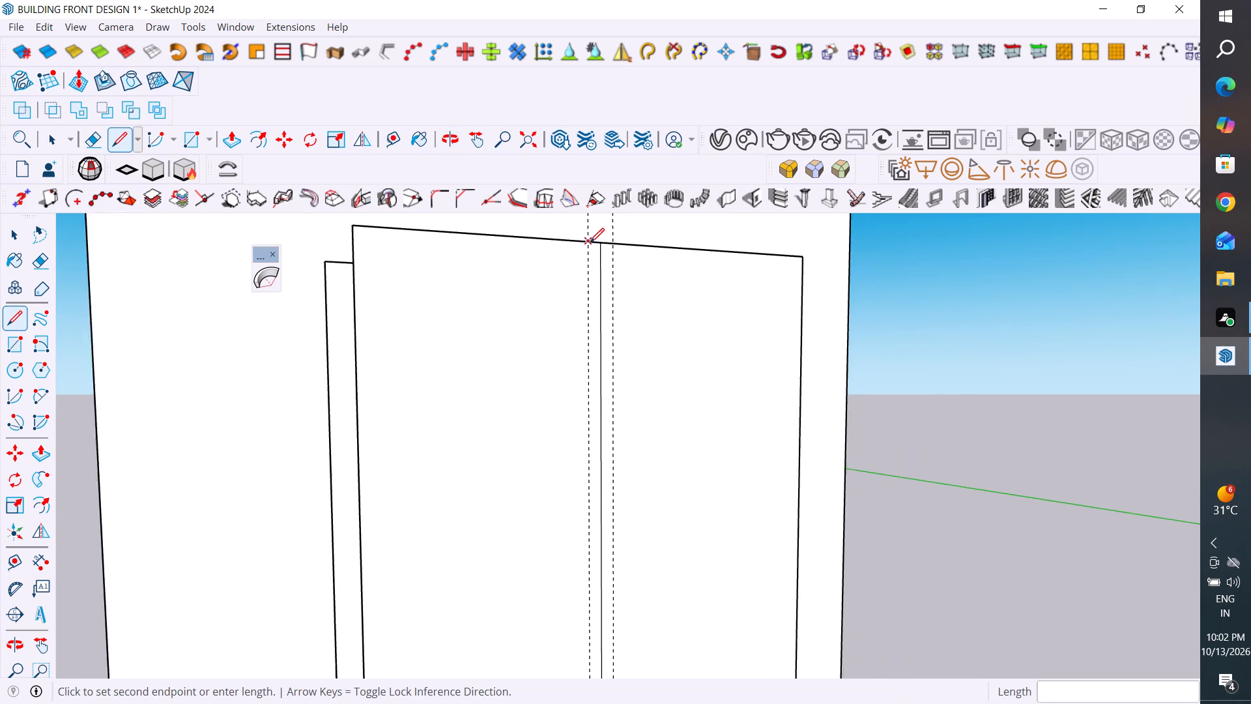
scroll(590, 242, down, 17)
scroll(590, 507, up, 10)
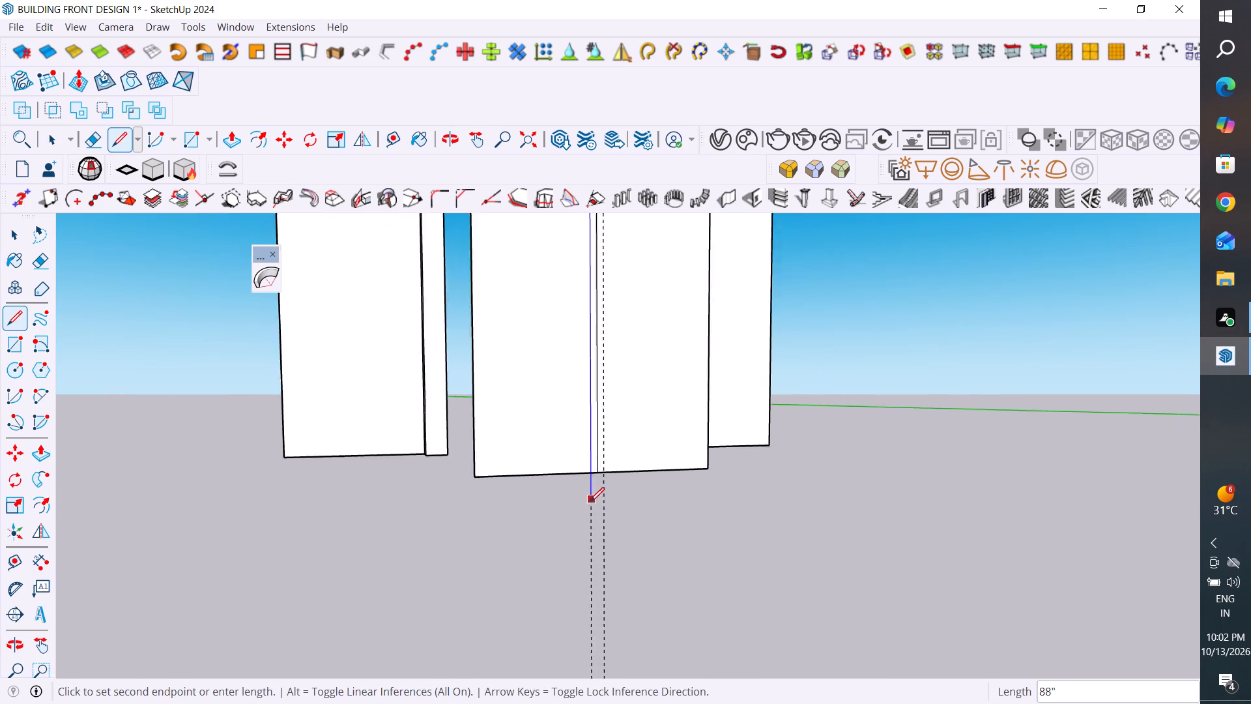
scroll(590, 502, up, 1)
click(590, 467)
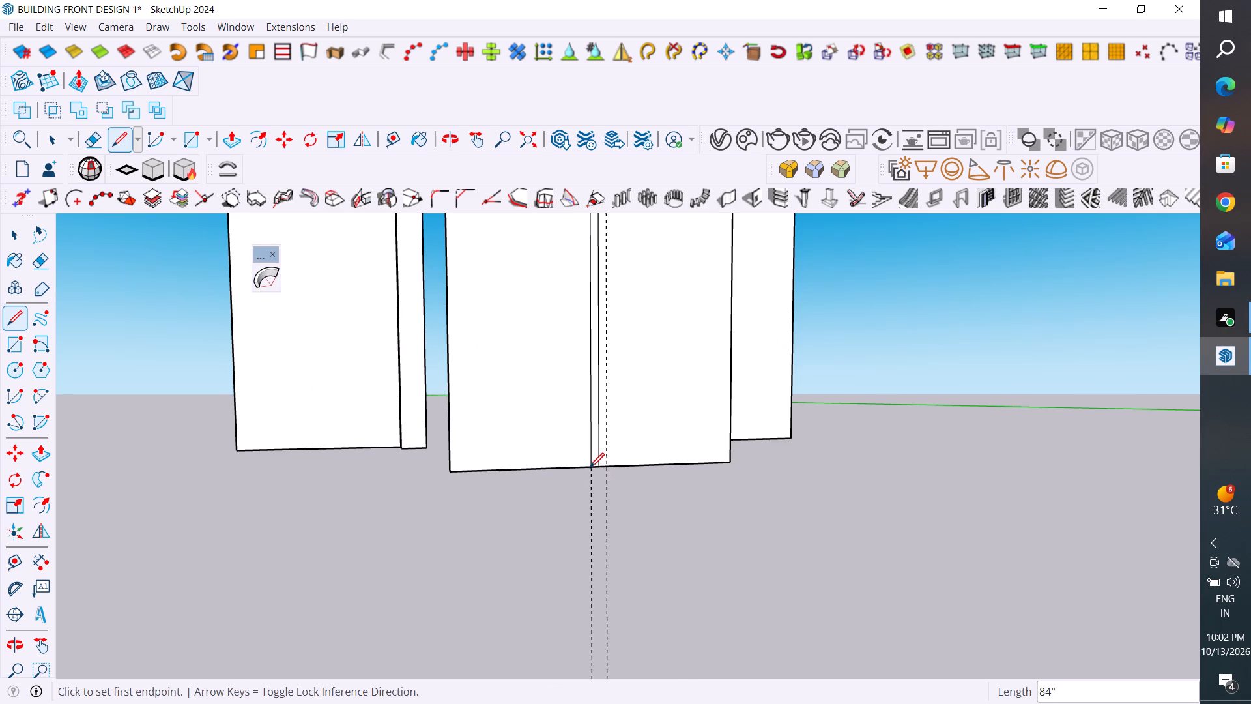
scroll(577, 528, down, 7)
click(7, 242)
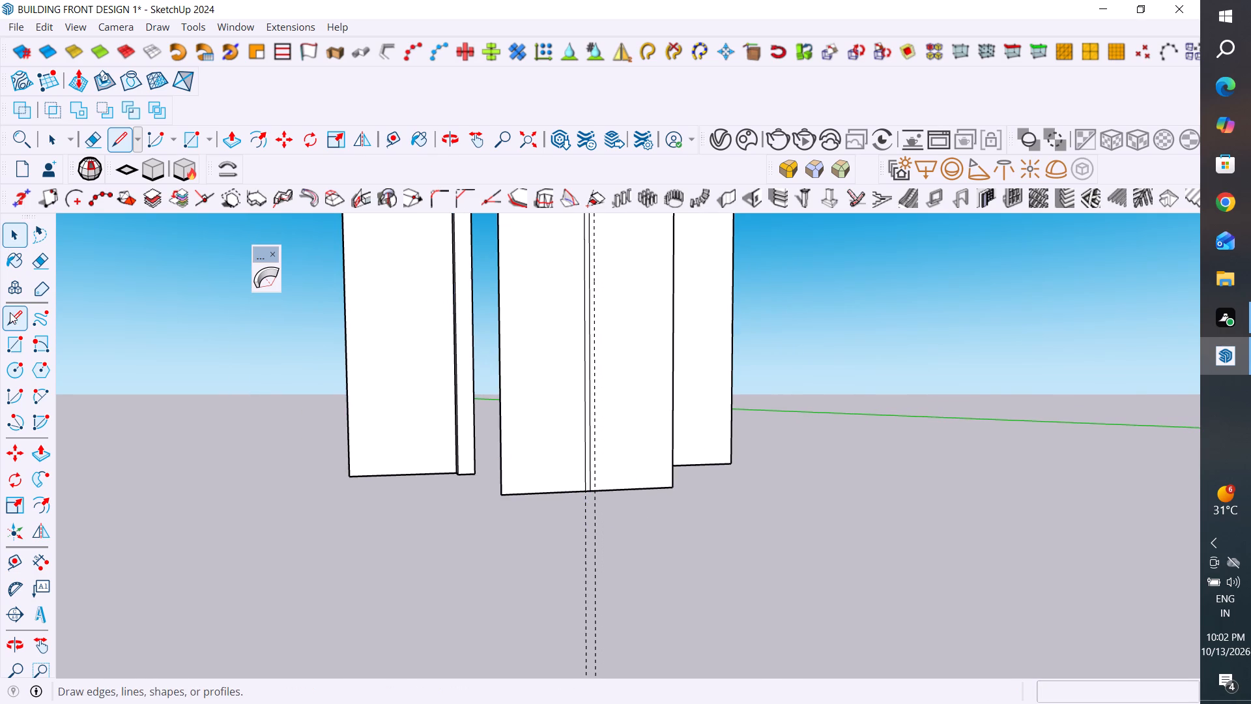
Draw an 84" vertical line along the guide right of centre, from the door's top edge to its bottom edge.
click(10, 323)
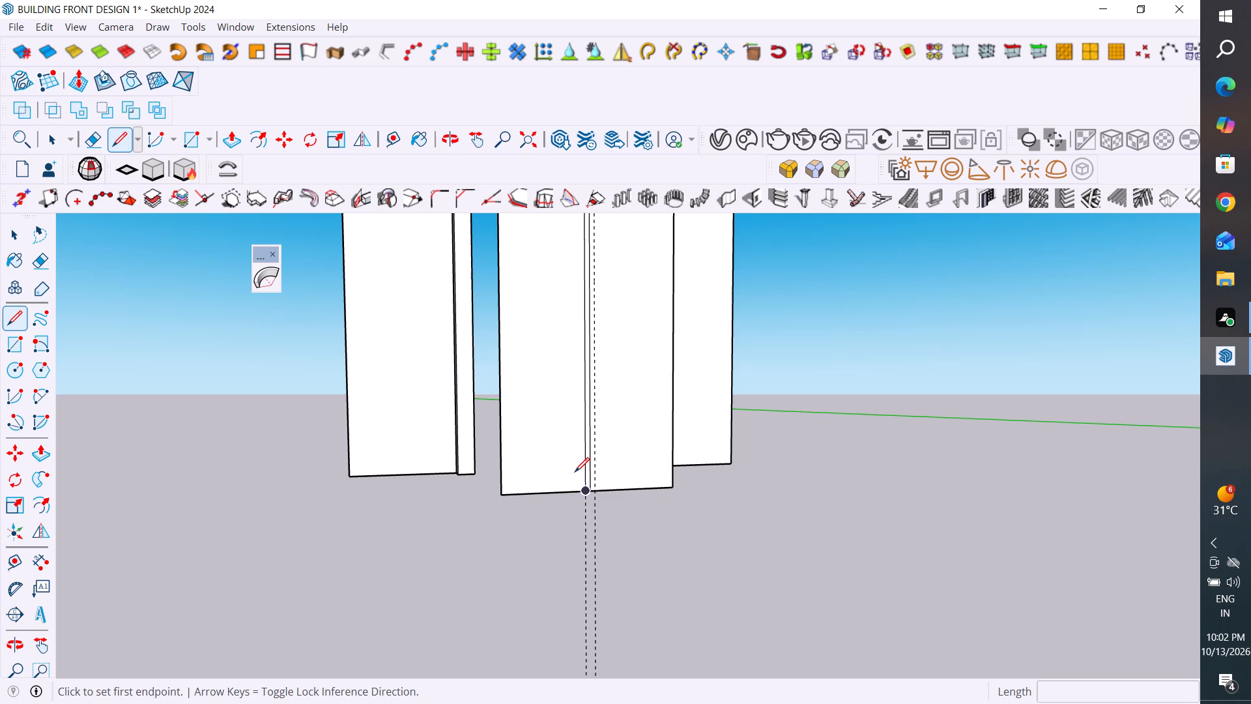
scroll(583, 585, down, 6)
scroll(593, 307, down, 1)
scroll(593, 307, up, 3)
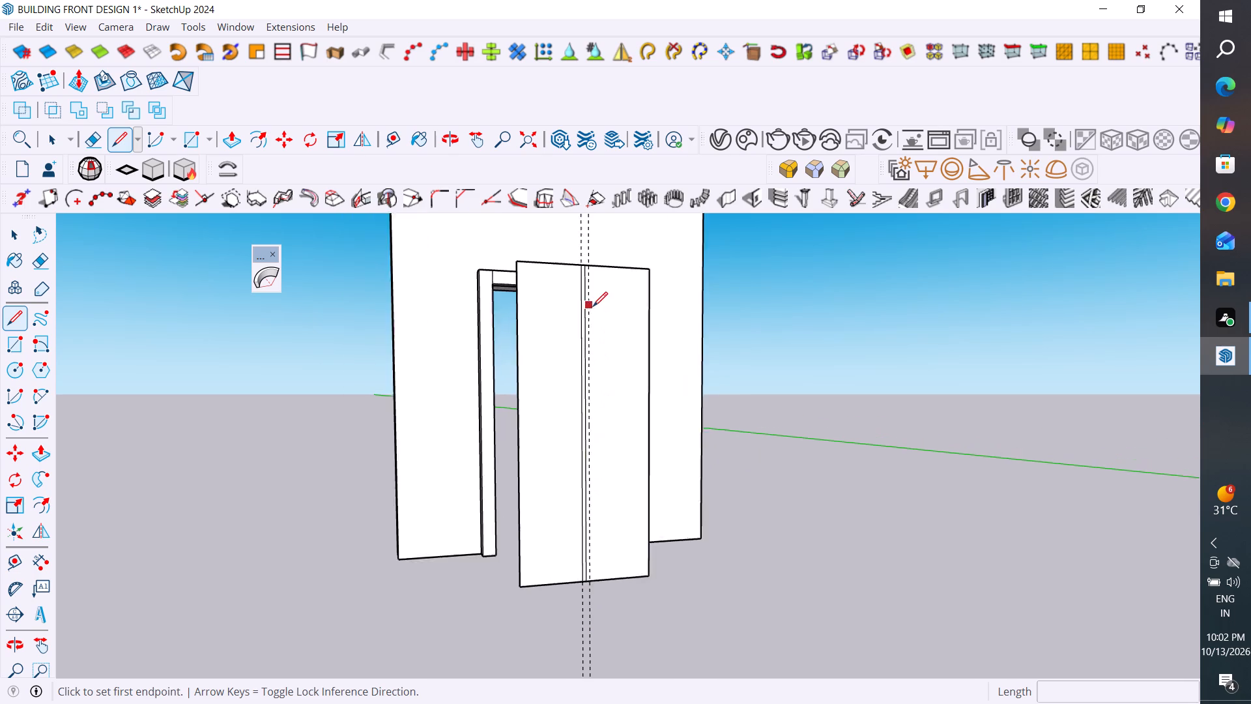
scroll(593, 306, up, 11)
click(564, 259)
scroll(564, 259, down, 19)
scroll(560, 537, up, 9)
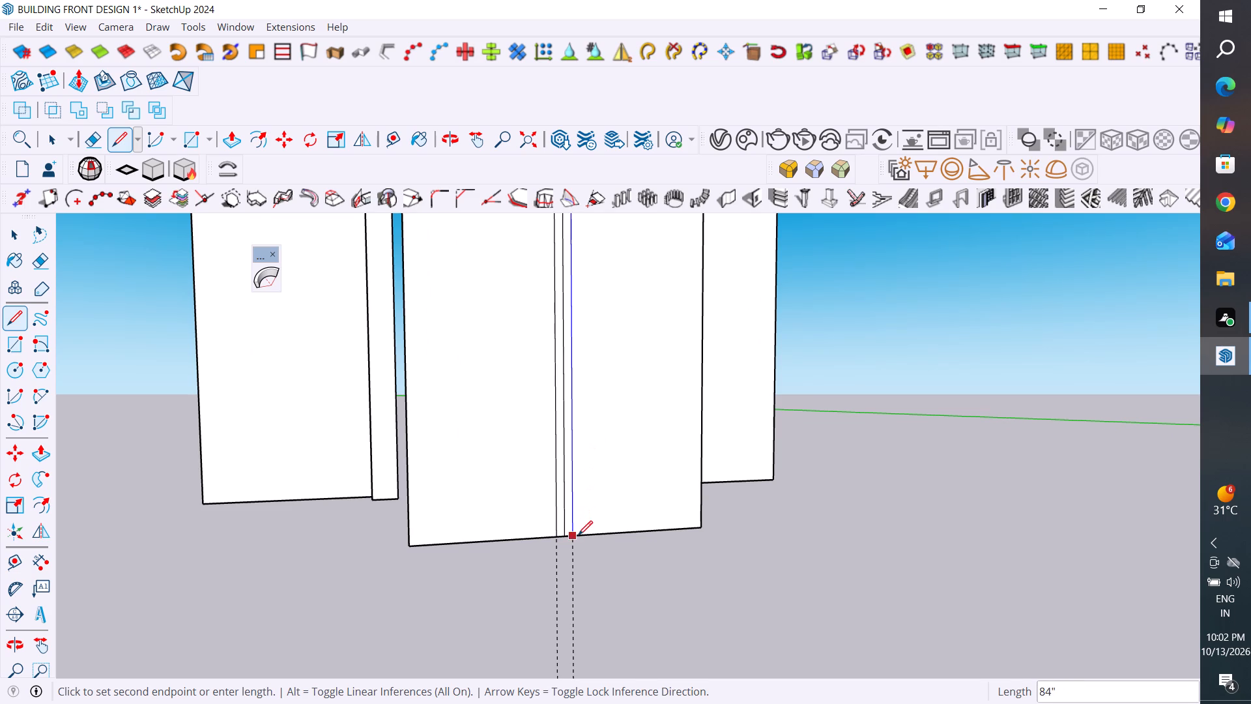
click(576, 533)
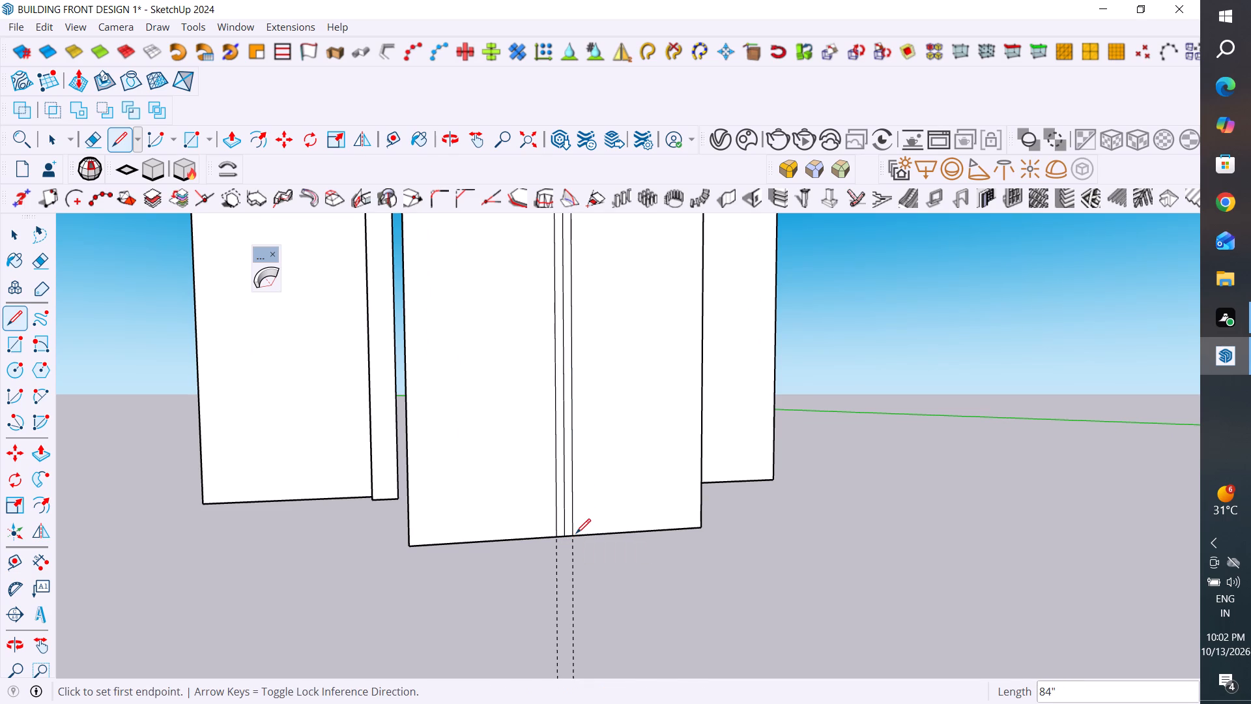
Delete the original centre line between the two new vertical lines on the door face.
click(13, 246)
click(19, 235)
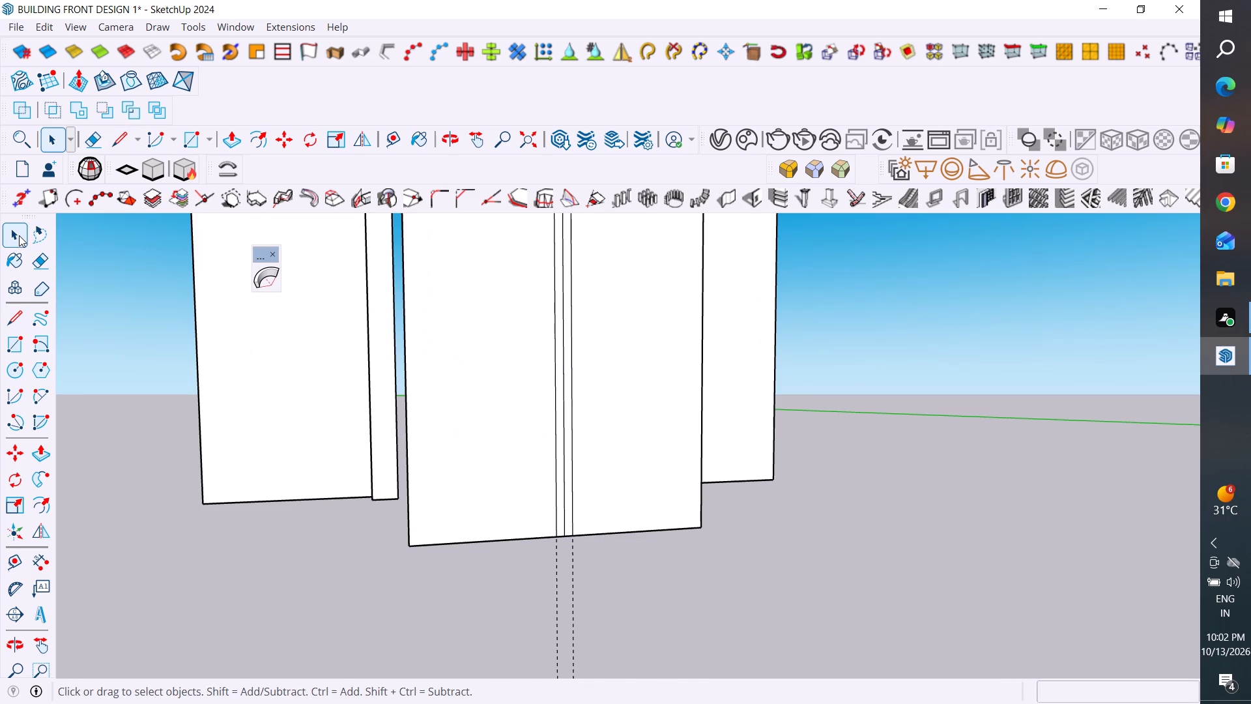
scroll(584, 491, up, 4)
click(563, 535)
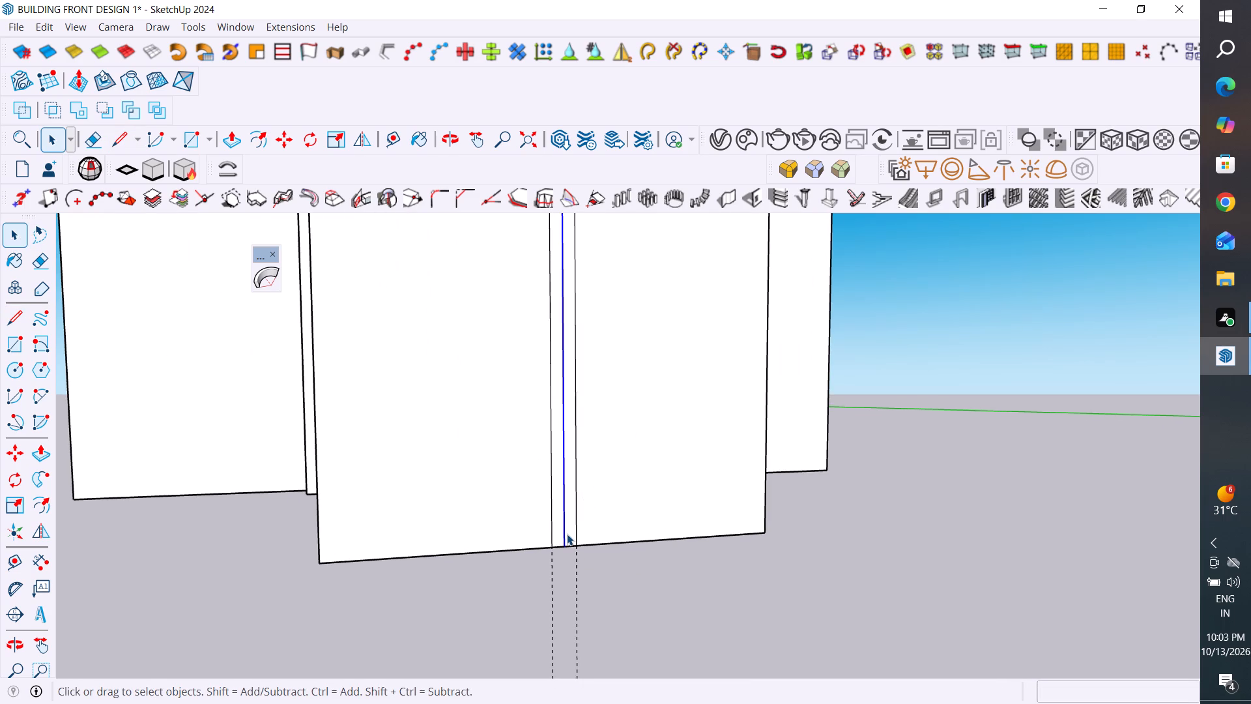
key(Delete)
Draw a circle of about 3" radius on the door's left leaf, near its outer edge.
scroll(565, 538, down, 9)
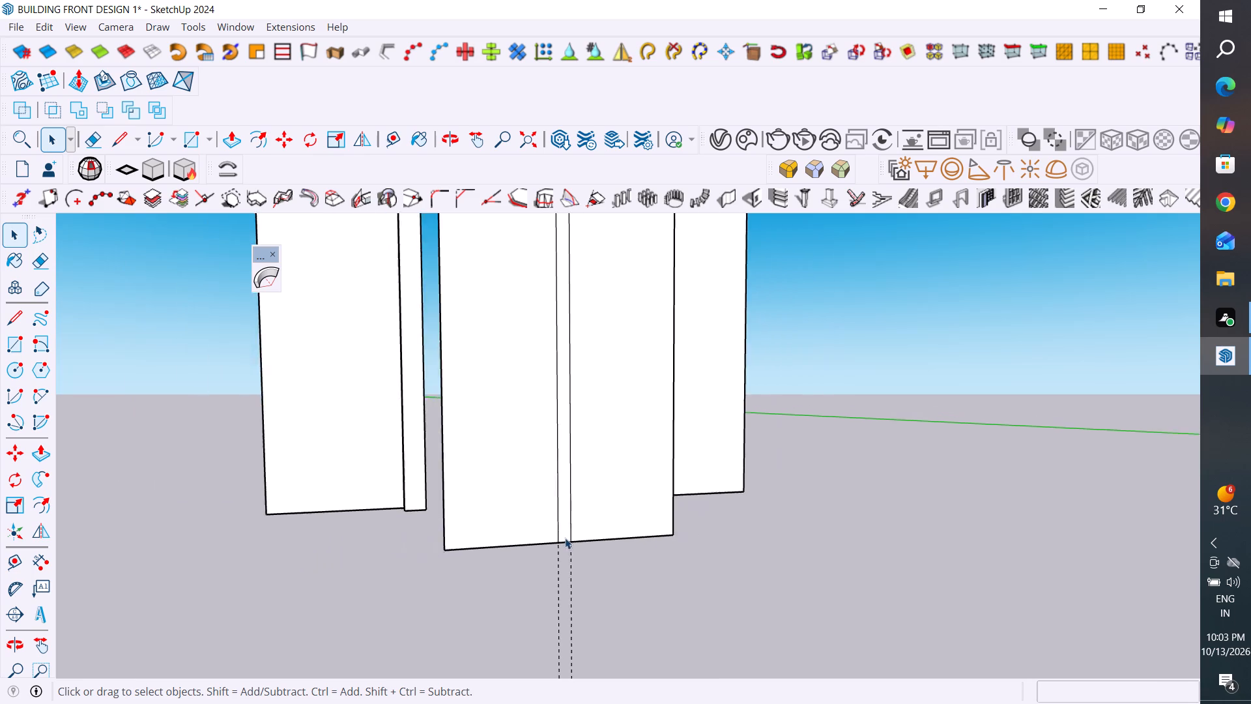
scroll(565, 538, down, 5)
scroll(591, 590, down, 4)
middle_drag(583, 603, 502, 688)
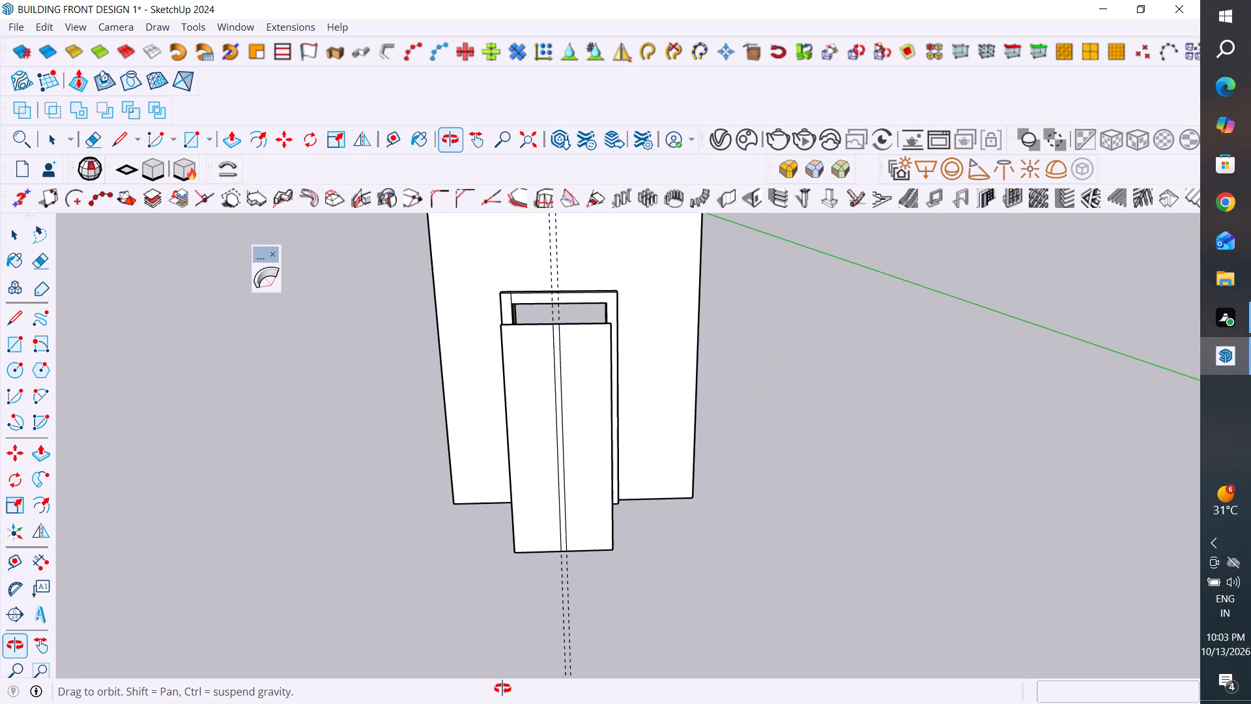
middle_drag(502, 688, 508, 673)
scroll(539, 557, up, 1)
middle_drag(540, 559, 614, 624)
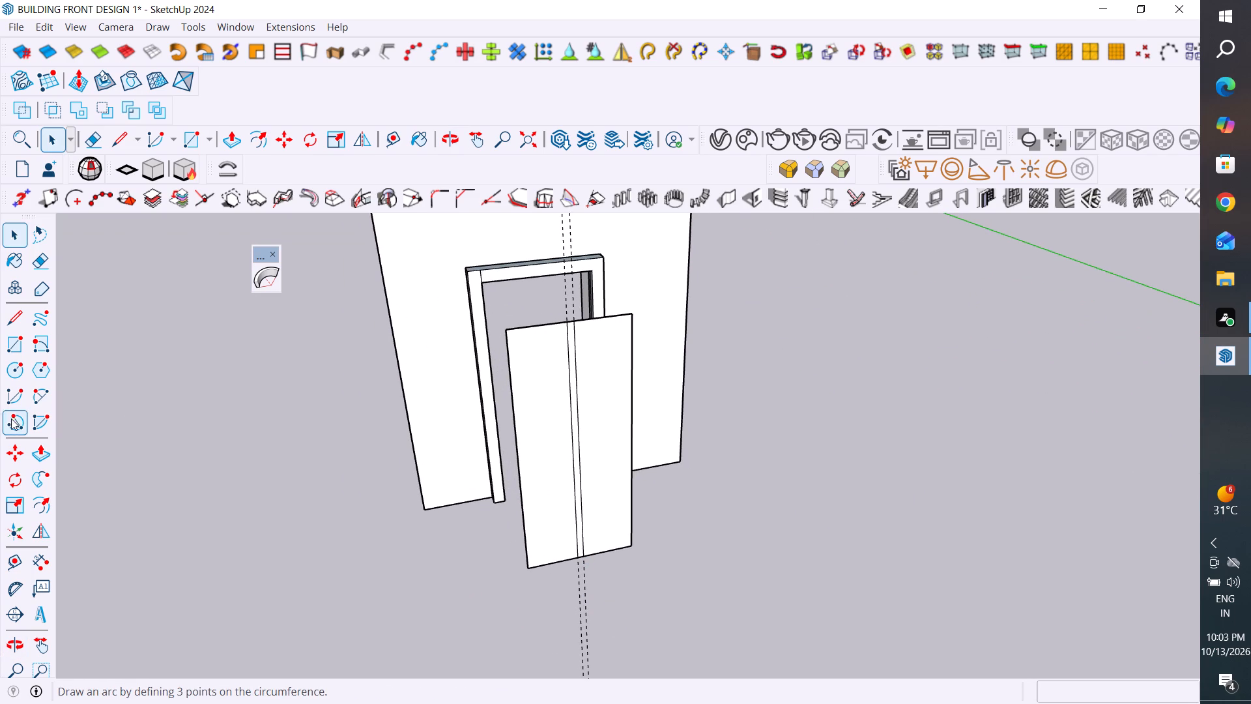
click(15, 373)
scroll(554, 490, up, 4)
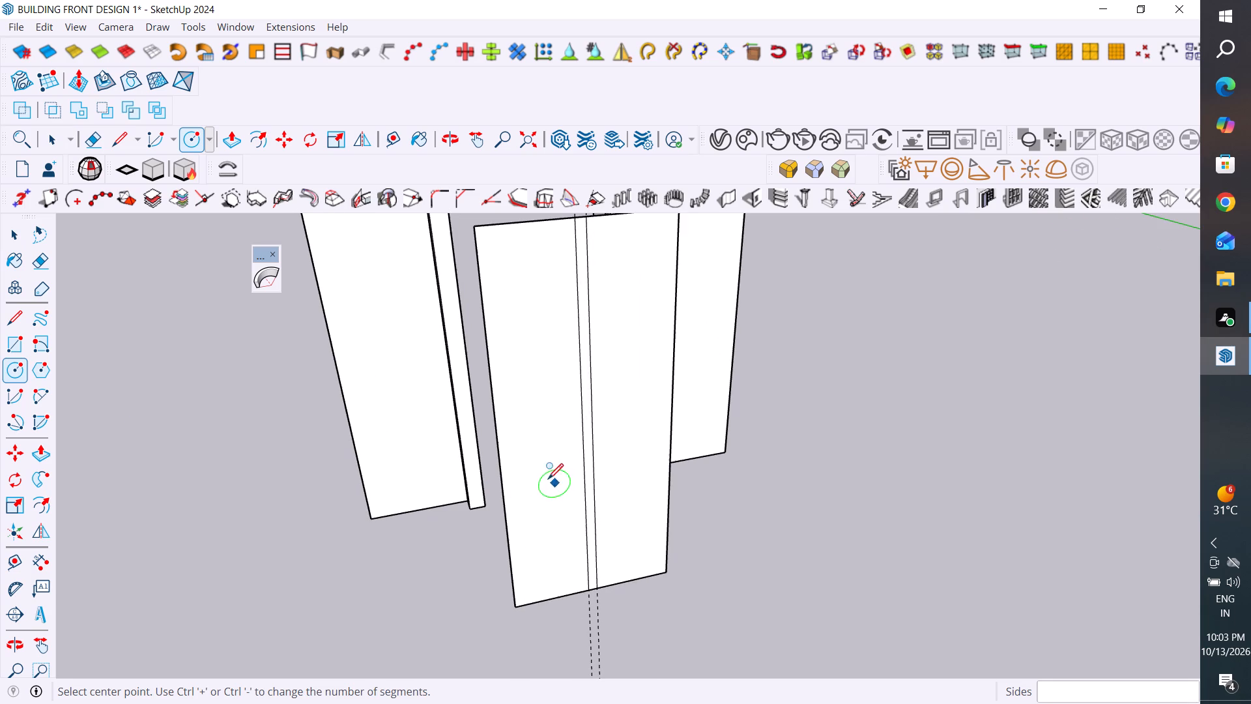
click(521, 435)
scroll(530, 441, up, 9)
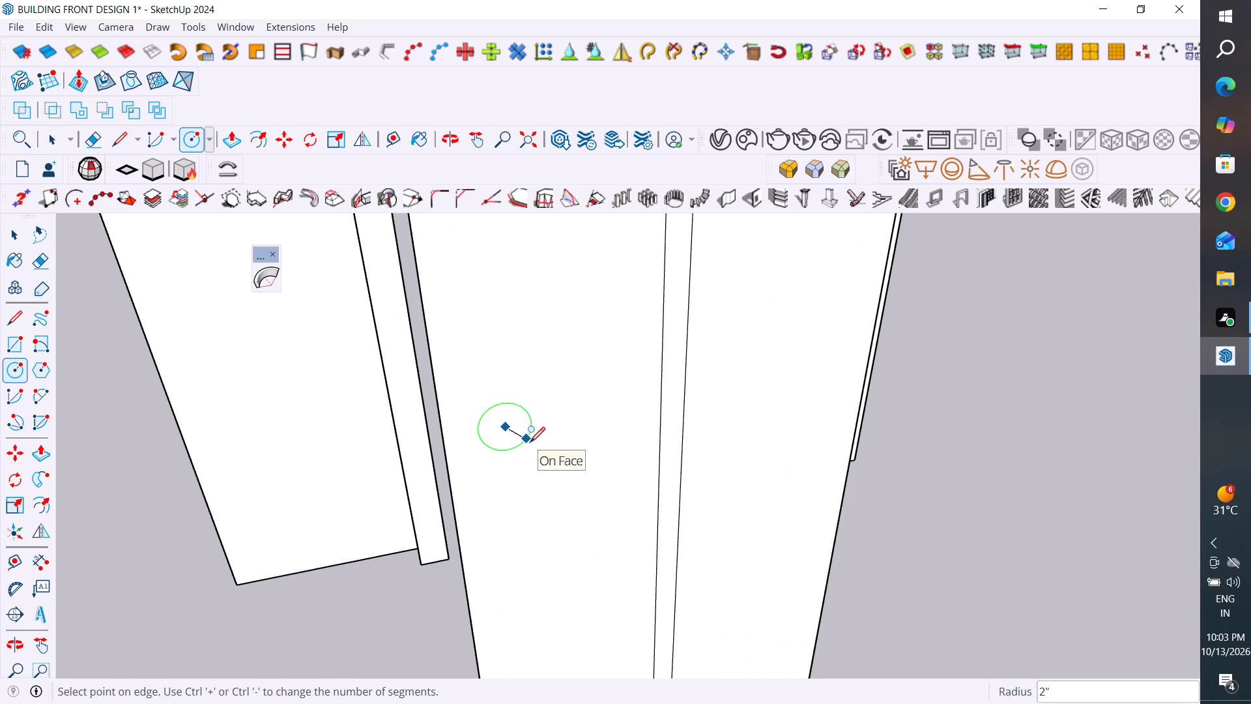
click(536, 445)
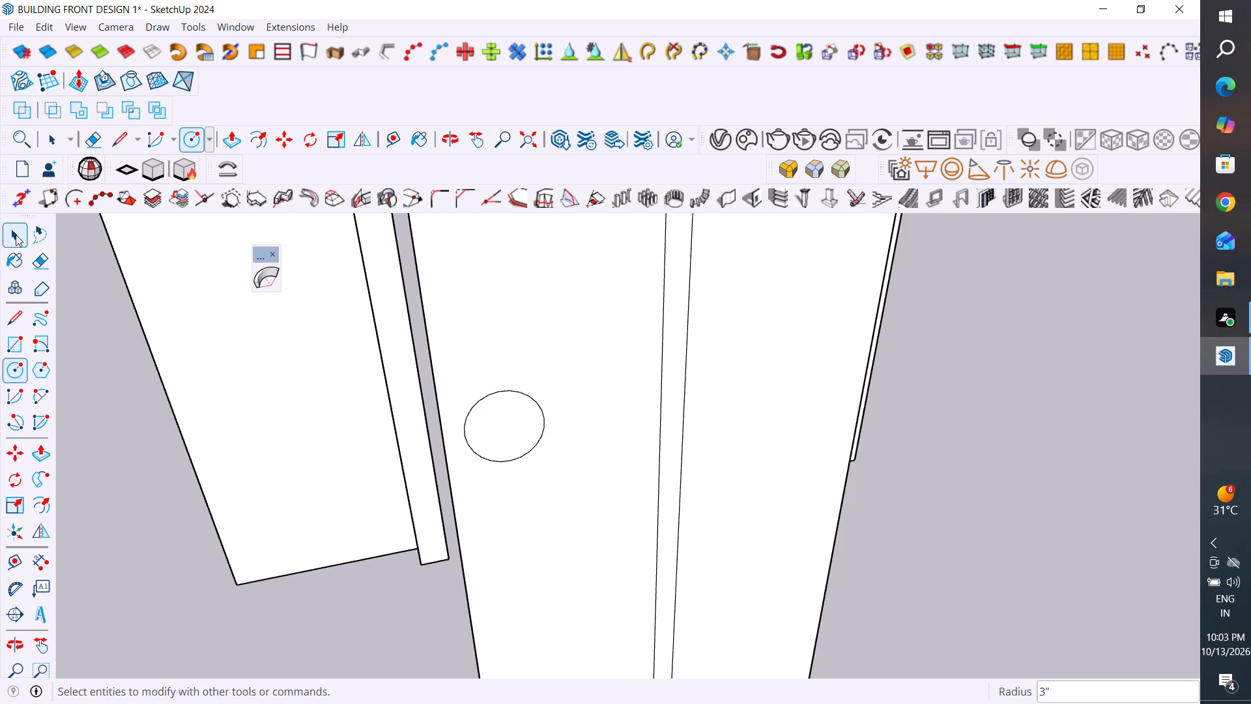
click(16, 235)
Push/Pull the circle on the left leaf about 1" outward from the door face.
click(227, 145)
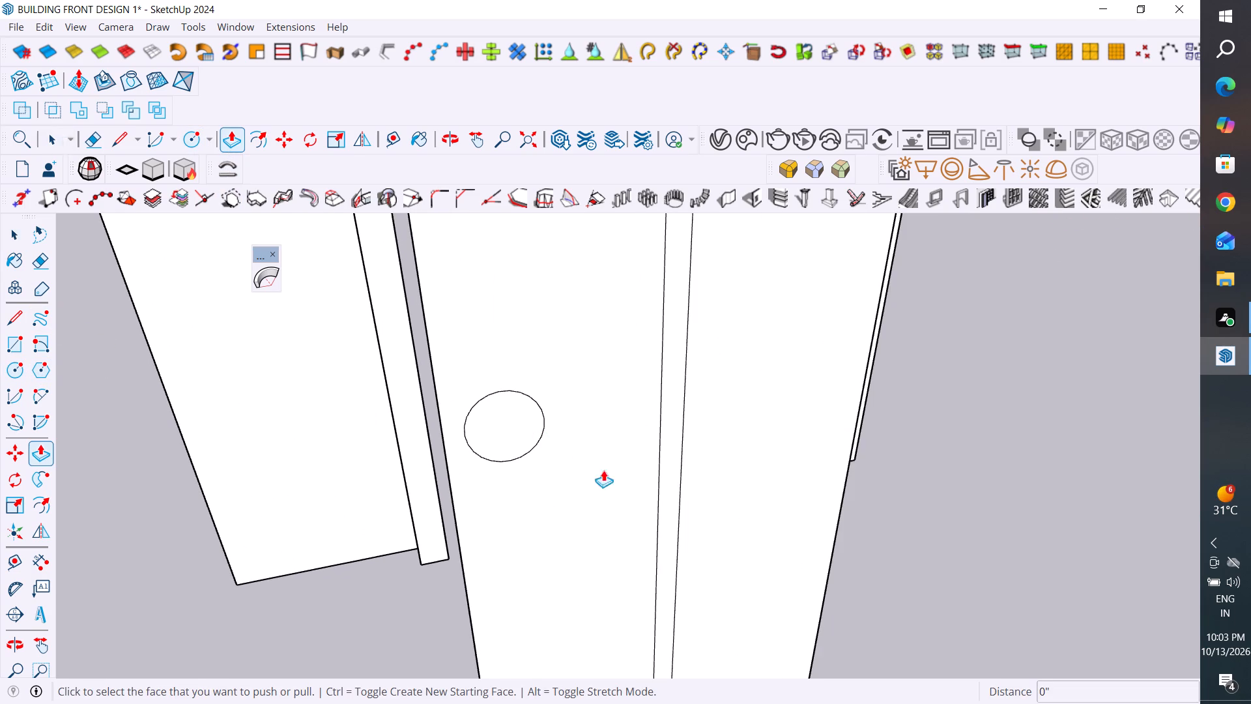
scroll(603, 470, up, 3)
click(488, 405)
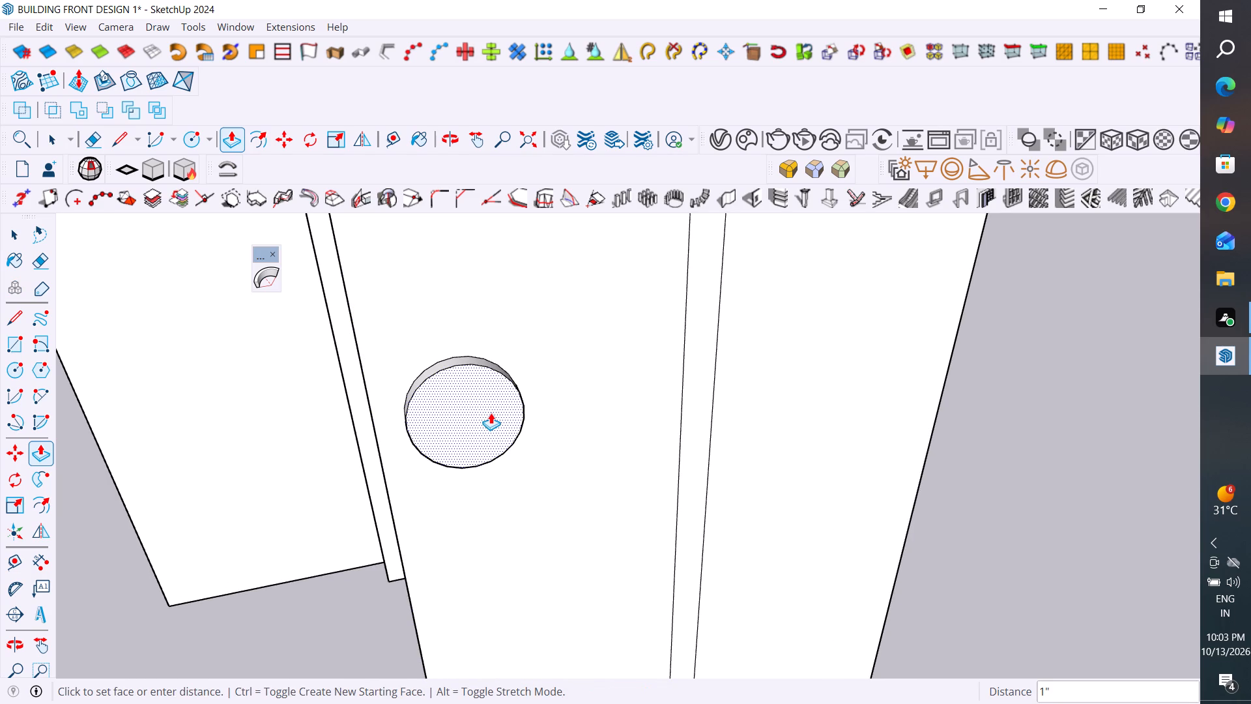
click(491, 413)
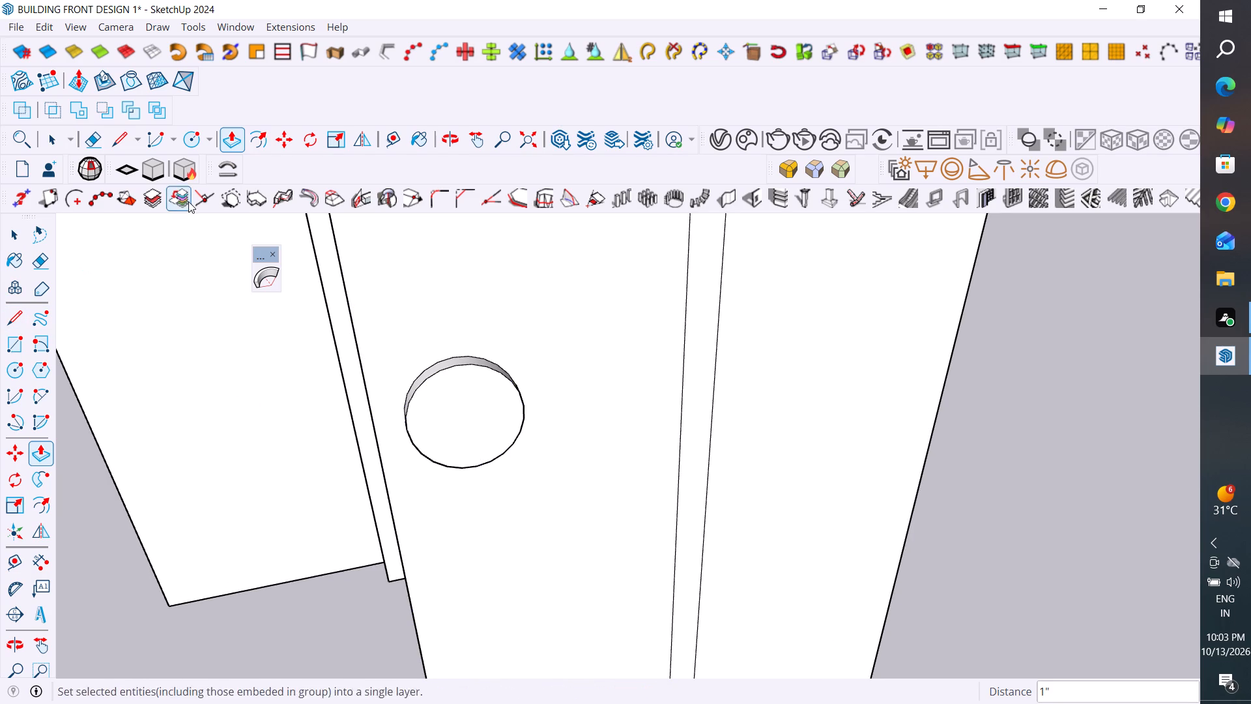
Offset the edge of the raised disc's front face on the left leaf inward by about 2".
click(252, 135)
scroll(525, 407, up, 3)
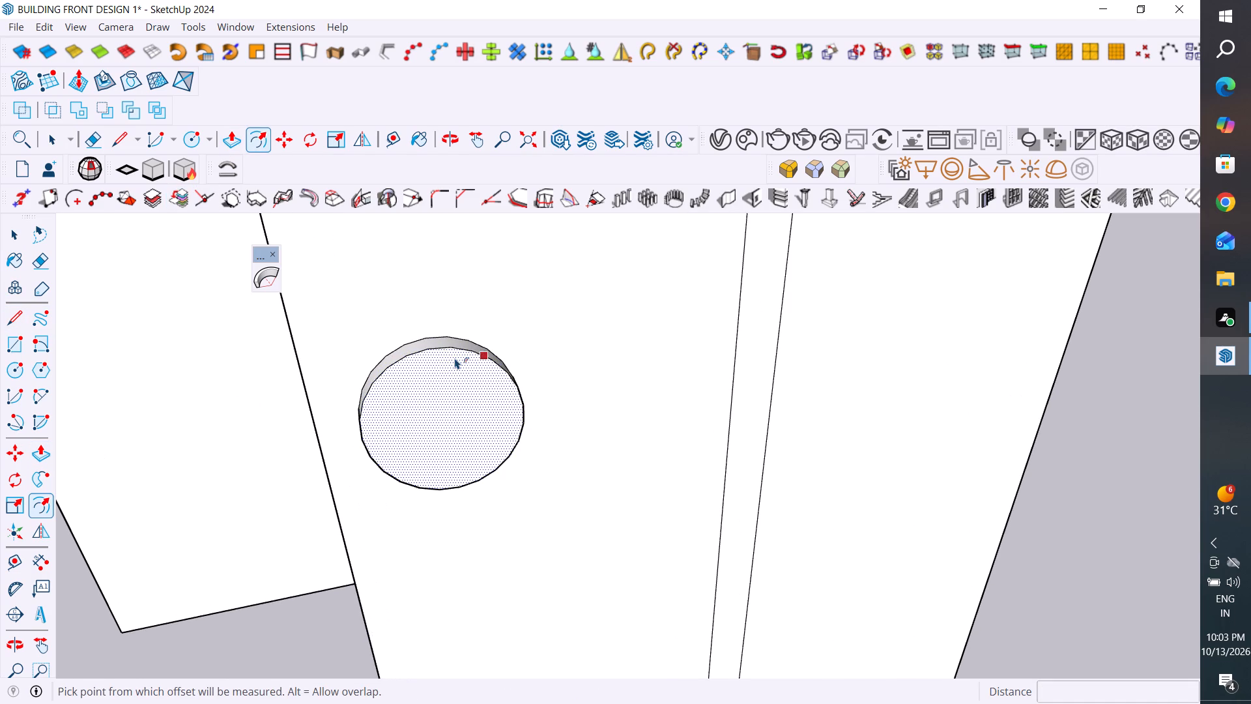
click(446, 354)
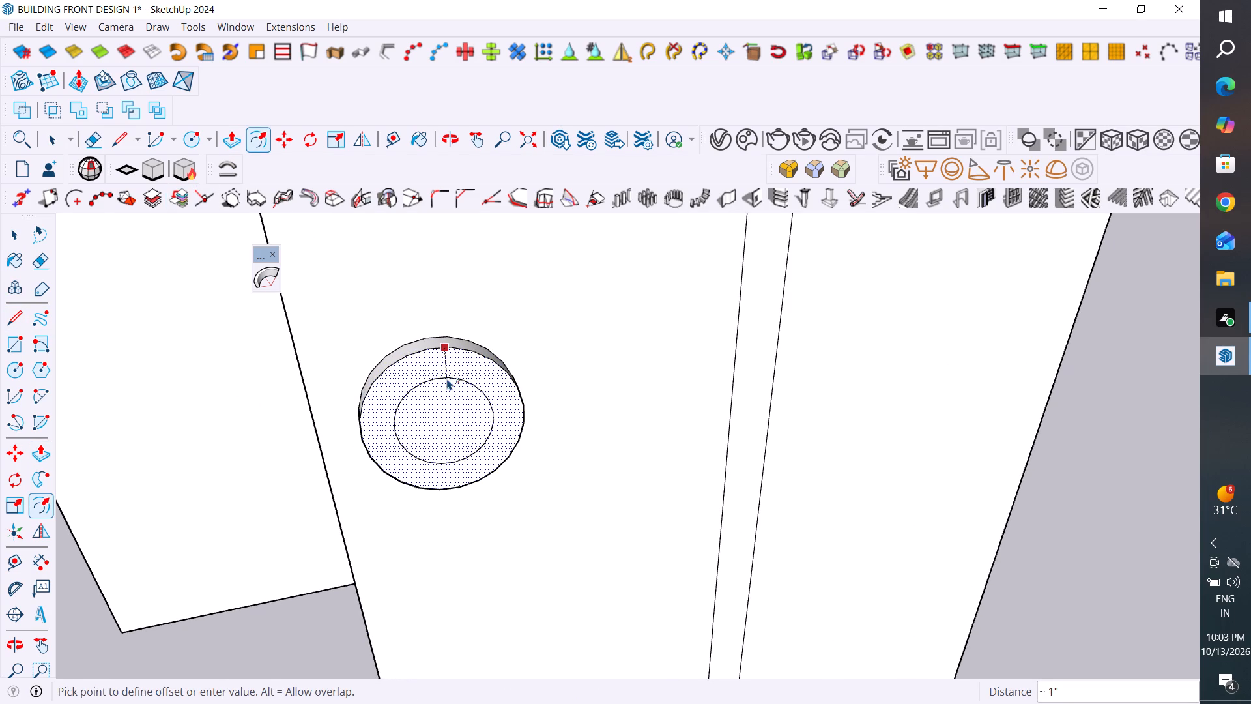
click(450, 389)
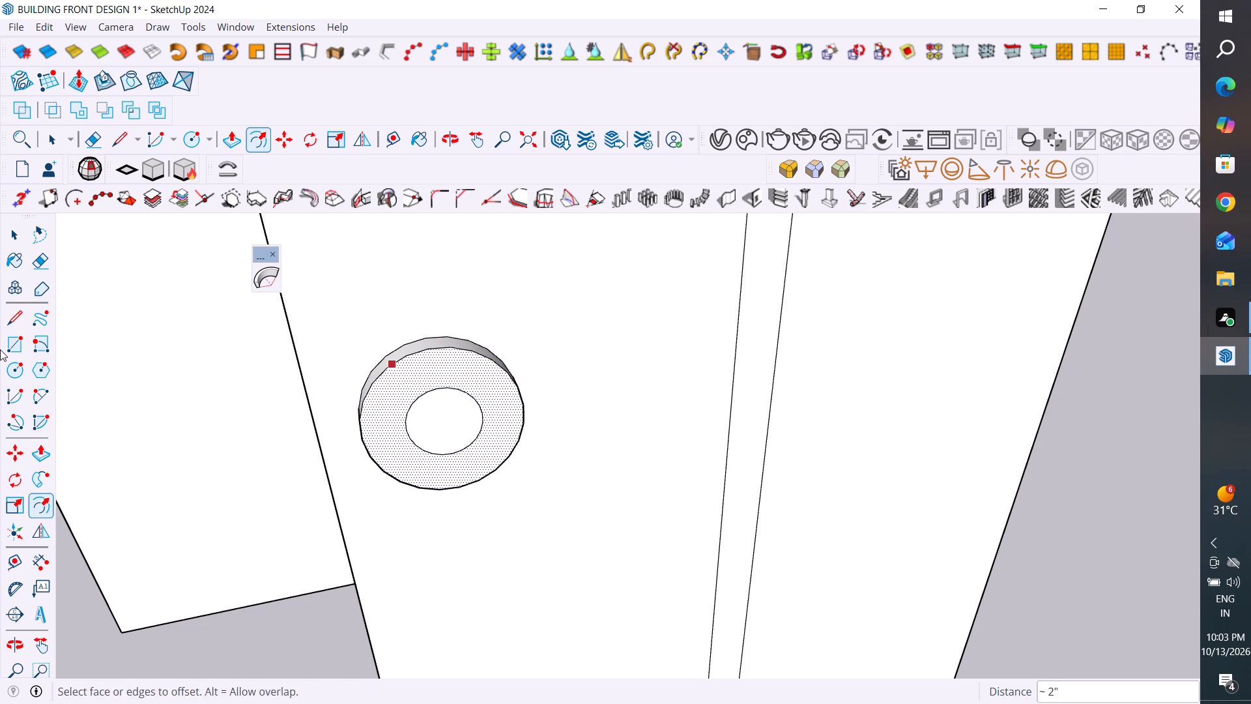
Push/Pull the inner circle of the raised disc outward 1" to form a stepped round knob.
click(36, 464)
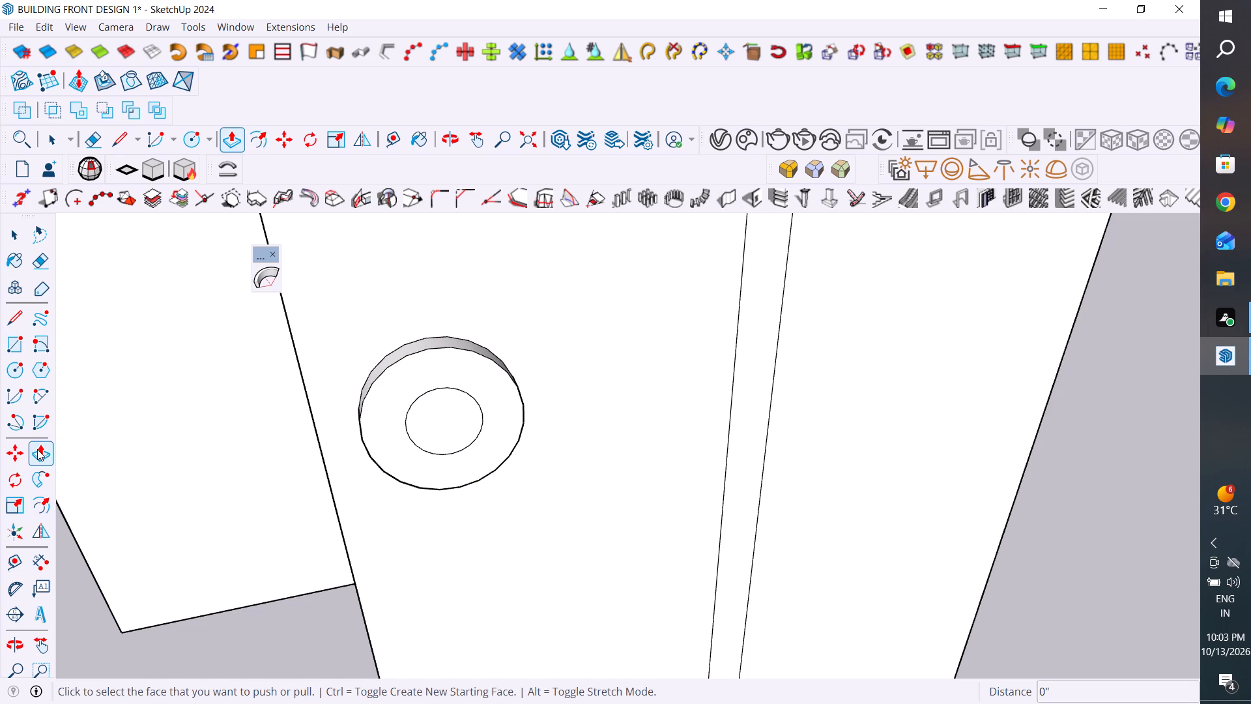
click(37, 449)
click(444, 424)
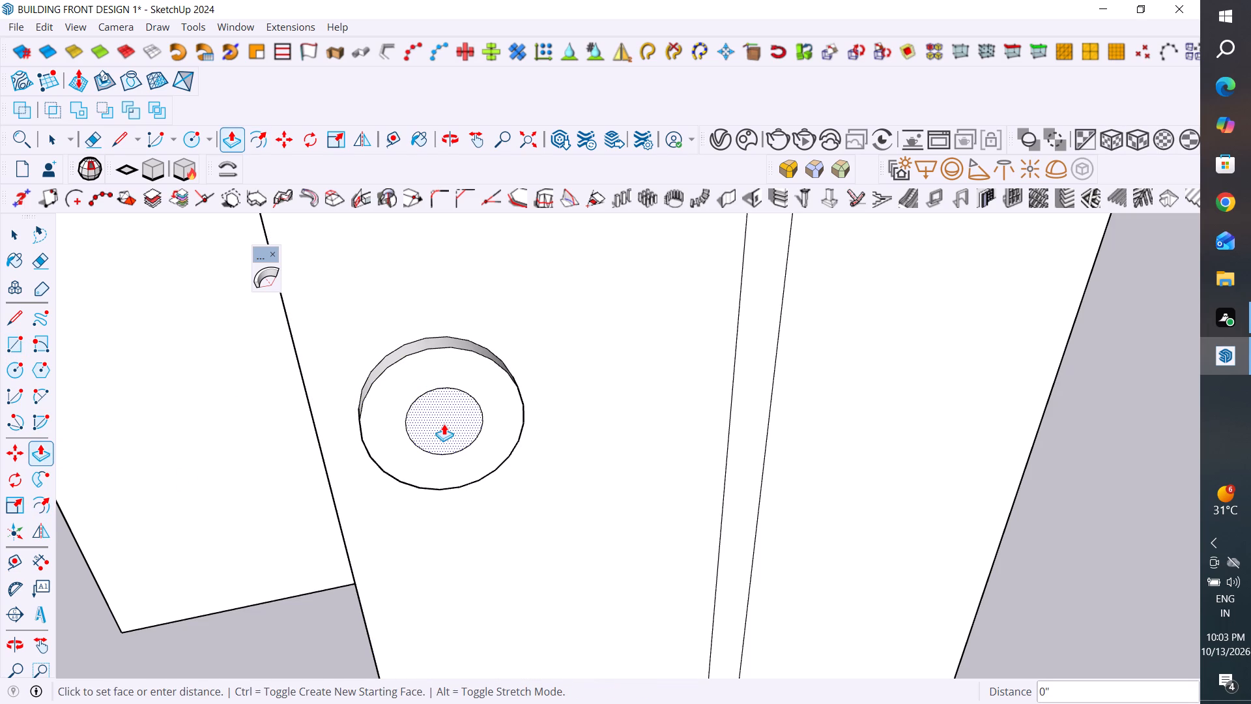
click(446, 441)
Examine the stepped round knob on the door's left leaf from several angles.
middle_drag(674, 494, 605, 411)
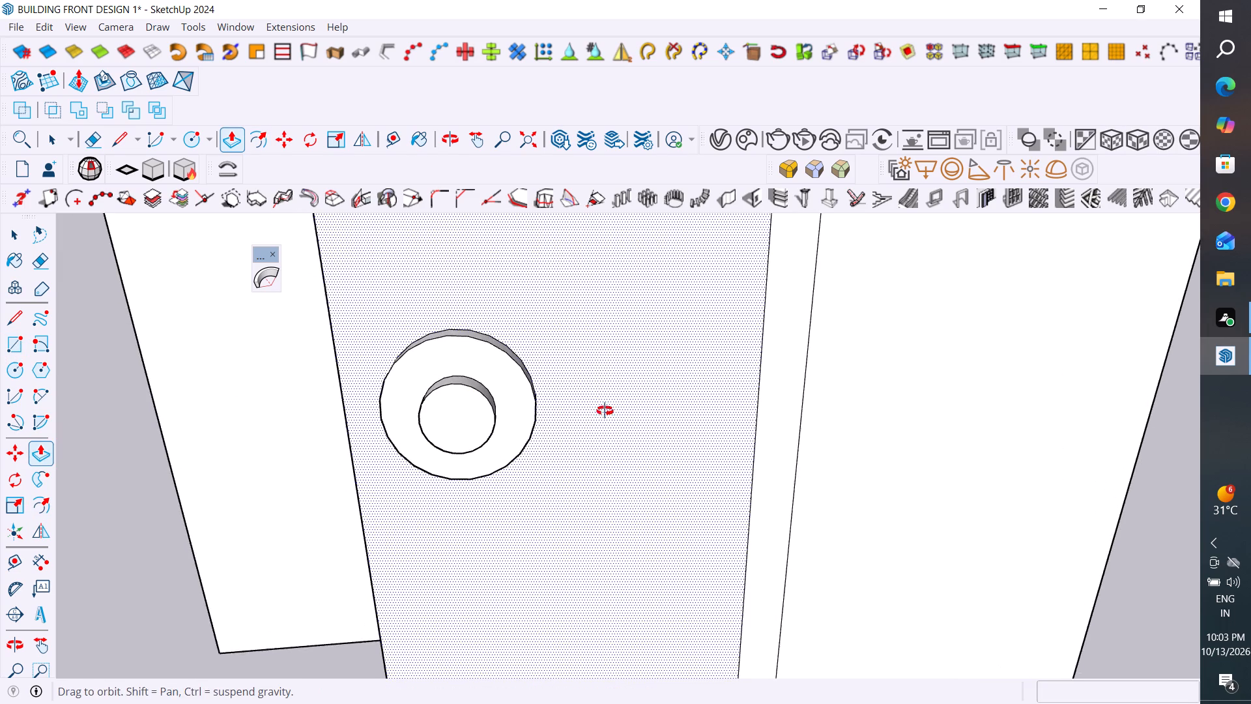
middle_drag(605, 411, 603, 374)
scroll(571, 456, down, 5)
middle_drag(561, 495, 457, 602)
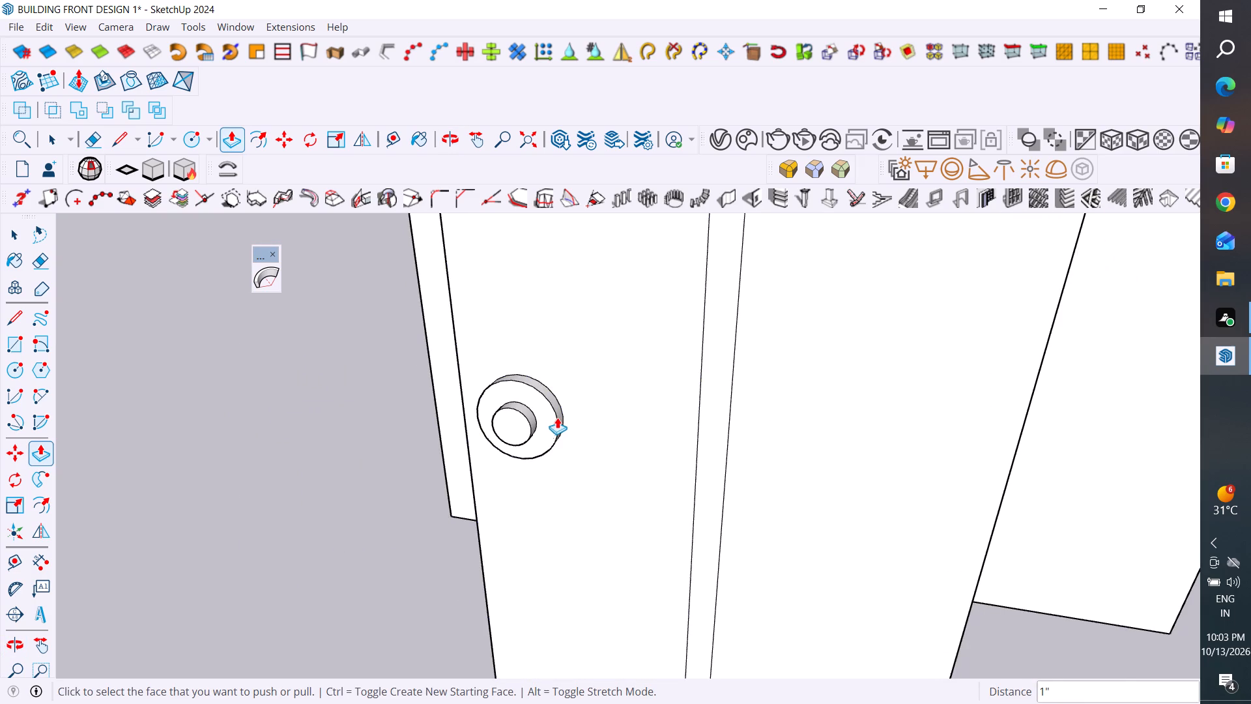
scroll(556, 417, up, 3)
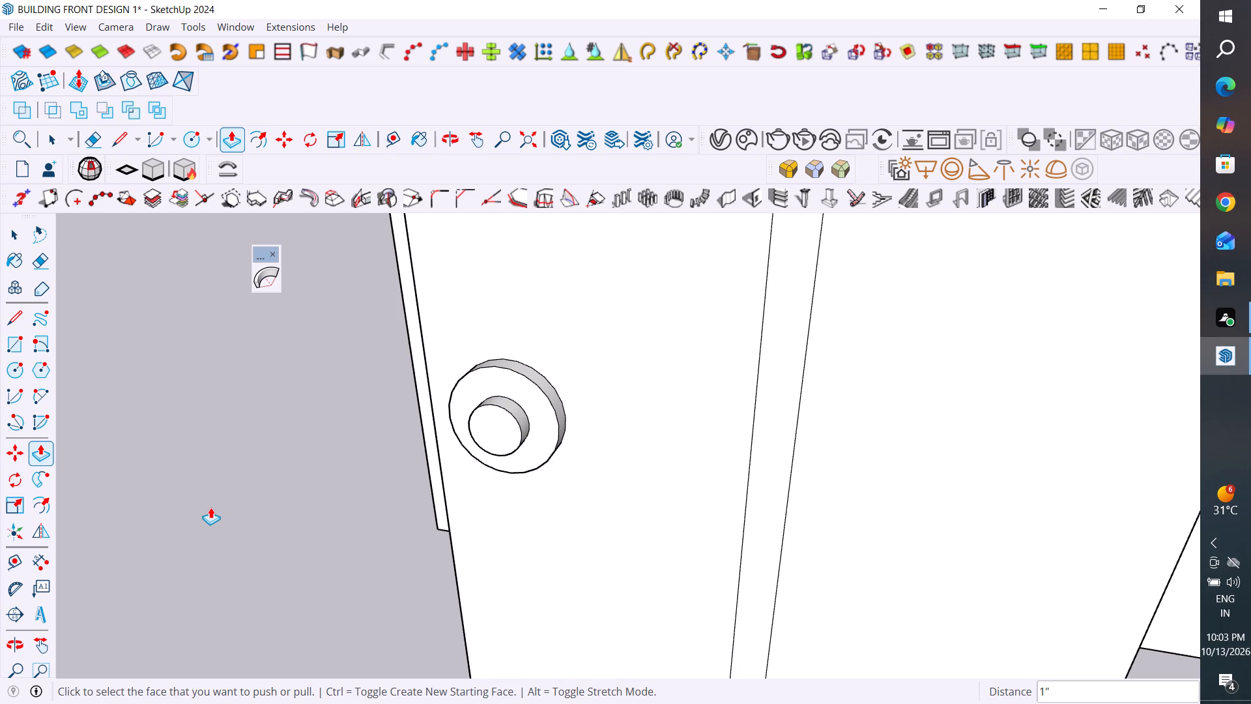
click(13, 233)
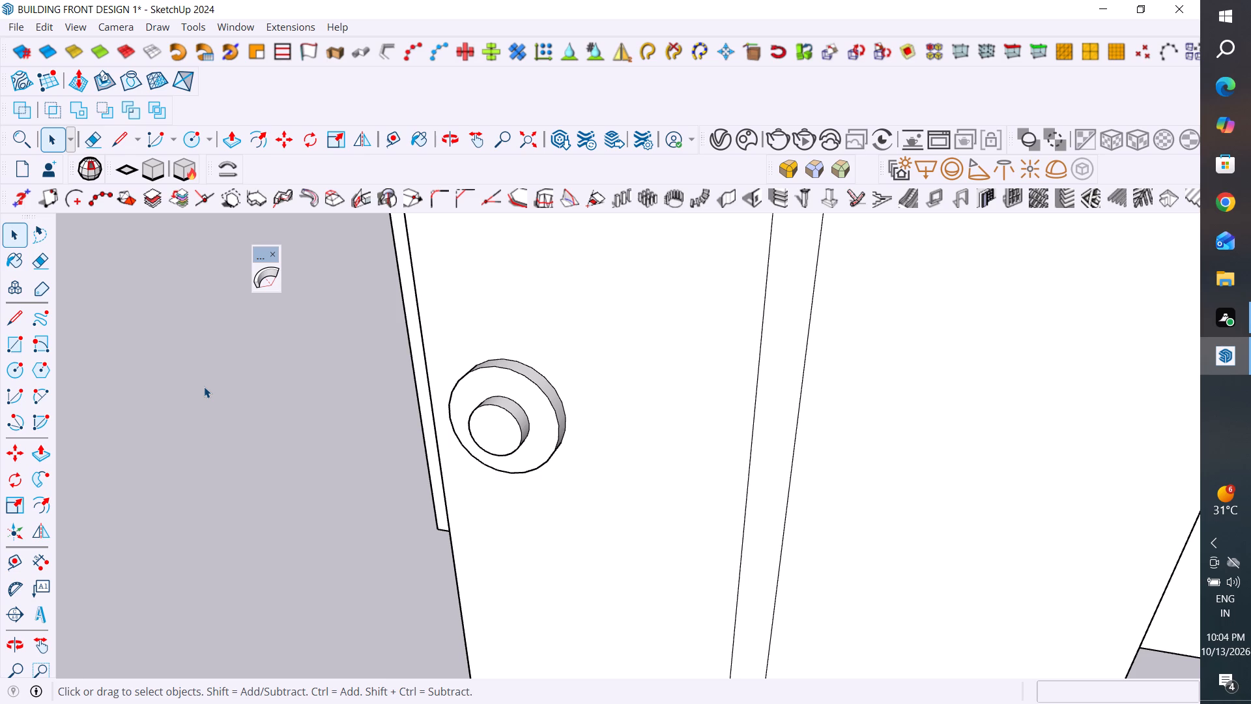
scroll(442, 534, down, 3)
middle_drag(523, 540, 584, 462)
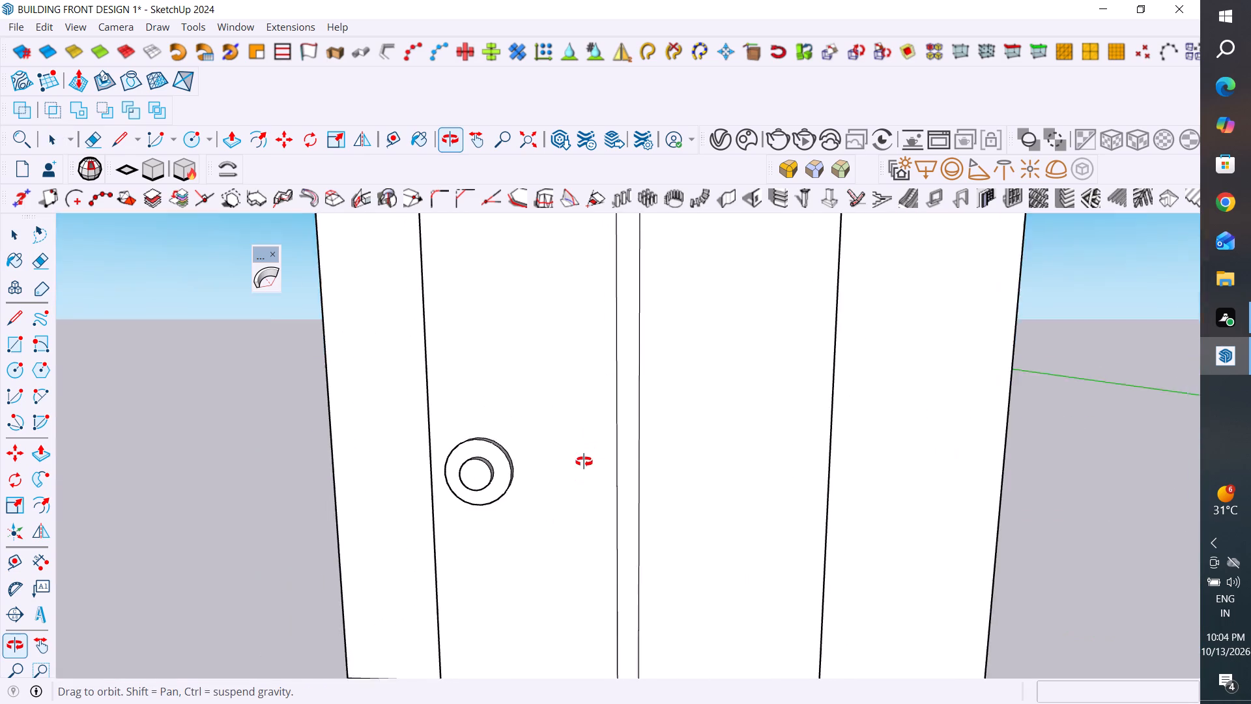
middle_drag(584, 462, 577, 477)
scroll(572, 482, down, 6)
scroll(528, 482, up, 5)
middle_drag(540, 486, 640, 469)
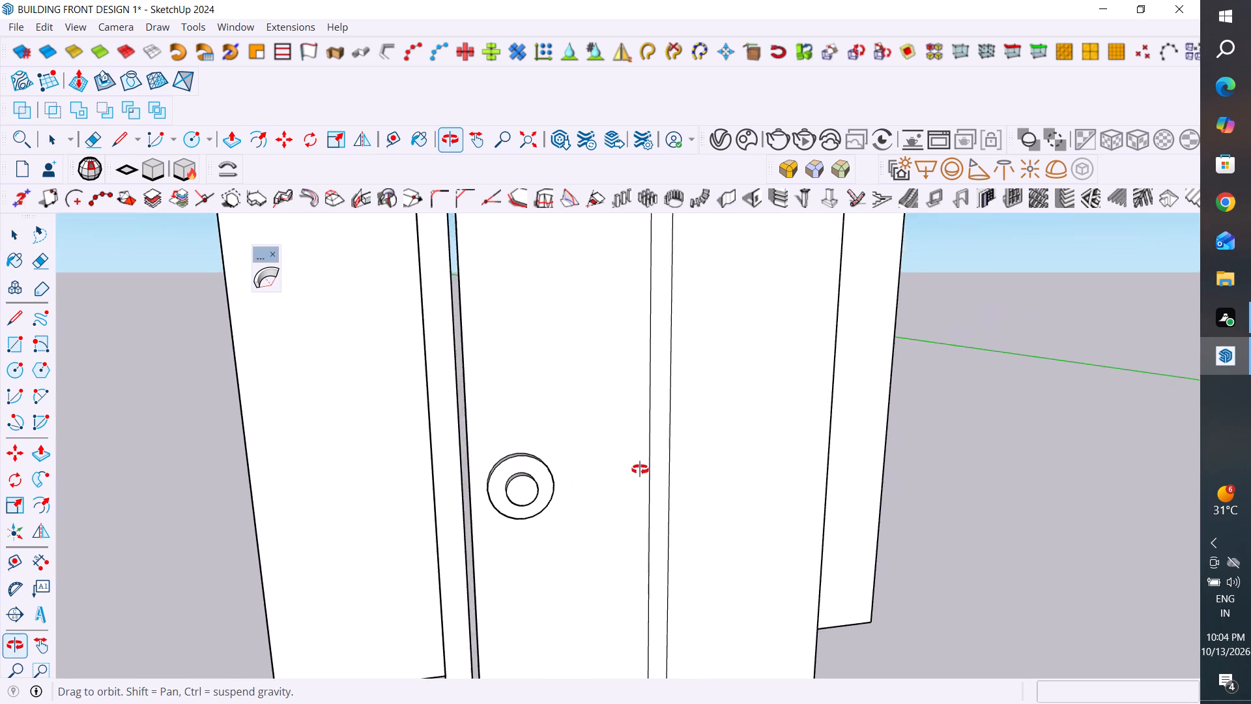
middle_drag(640, 469, 515, 490)
Draw an upright rectangle of about 36" by 5", locked perpendicular to the green axis, in the empty space beside the door.
click(16, 344)
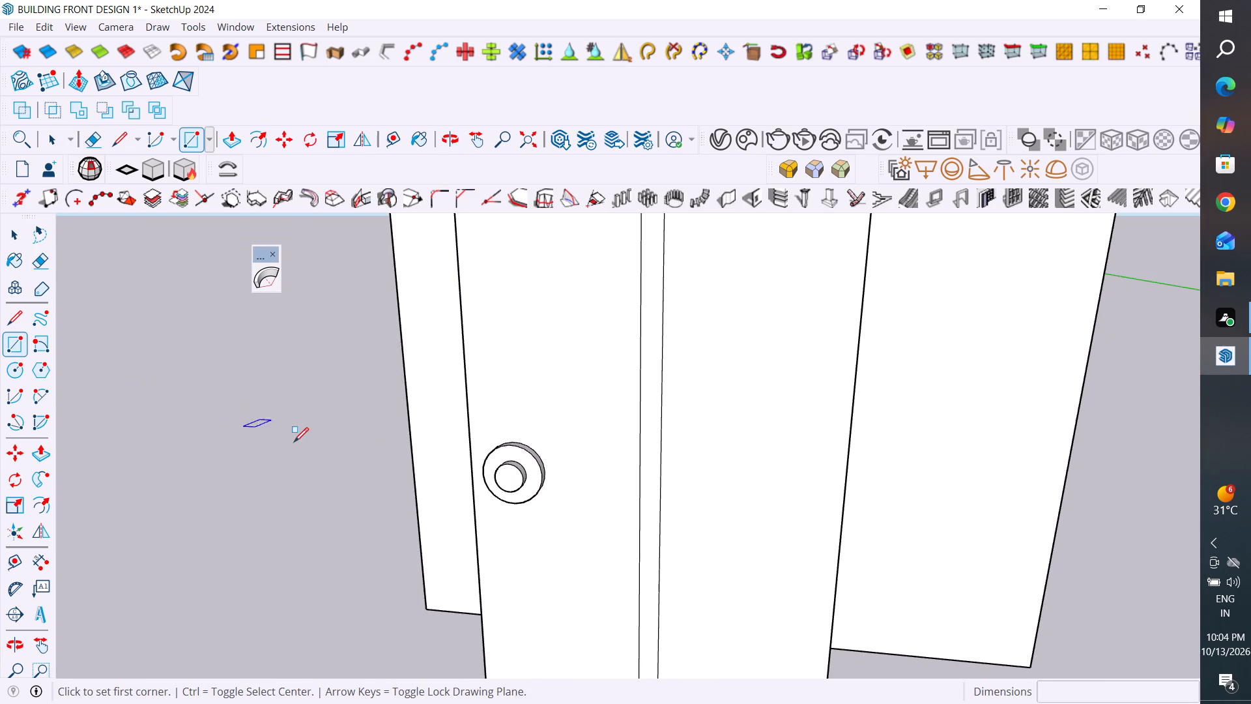
key(Down)
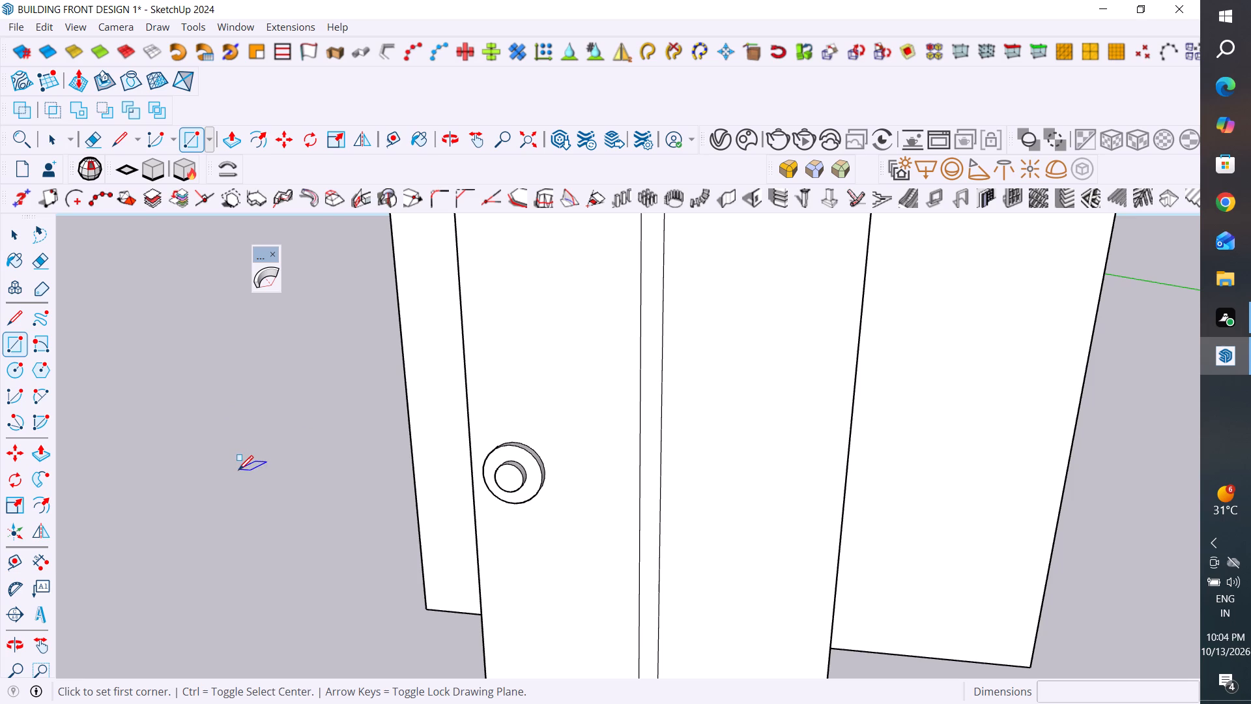
key(Up)
key(Left)
click(238, 470)
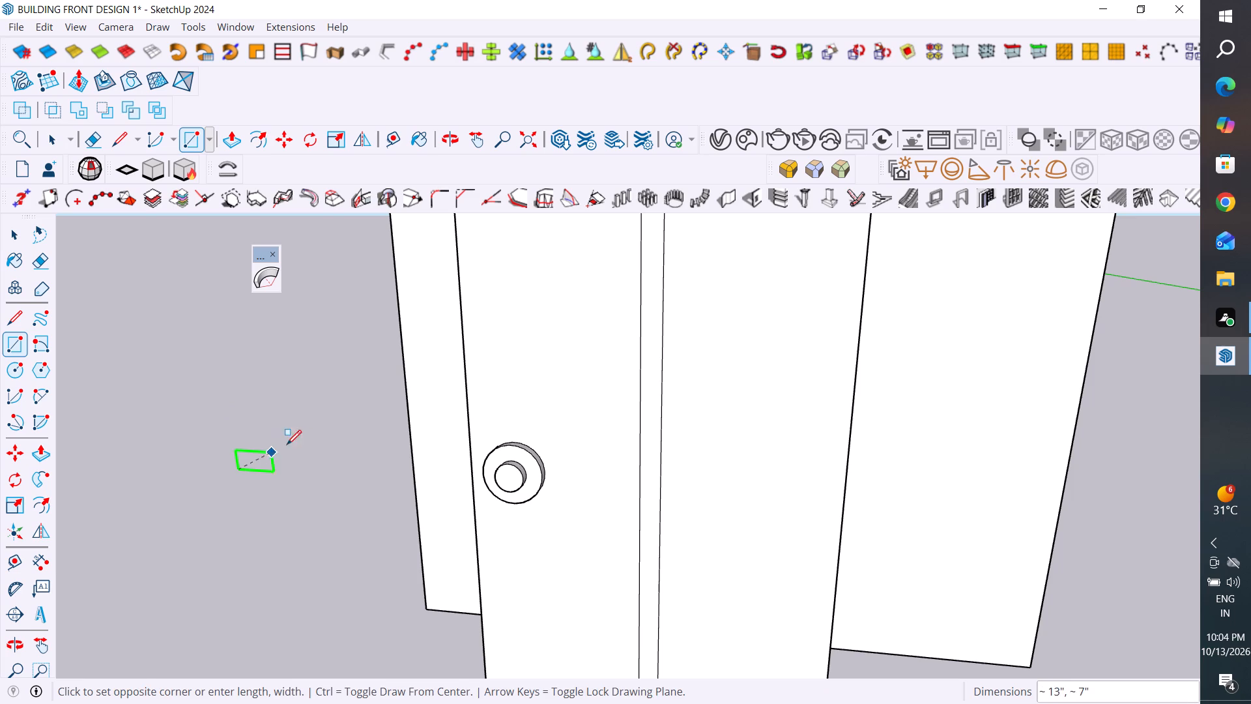
click(356, 460)
Push/Pull the loose rectangle beside the door 3" into a solid bar, working from its opposite side.
click(16, 234)
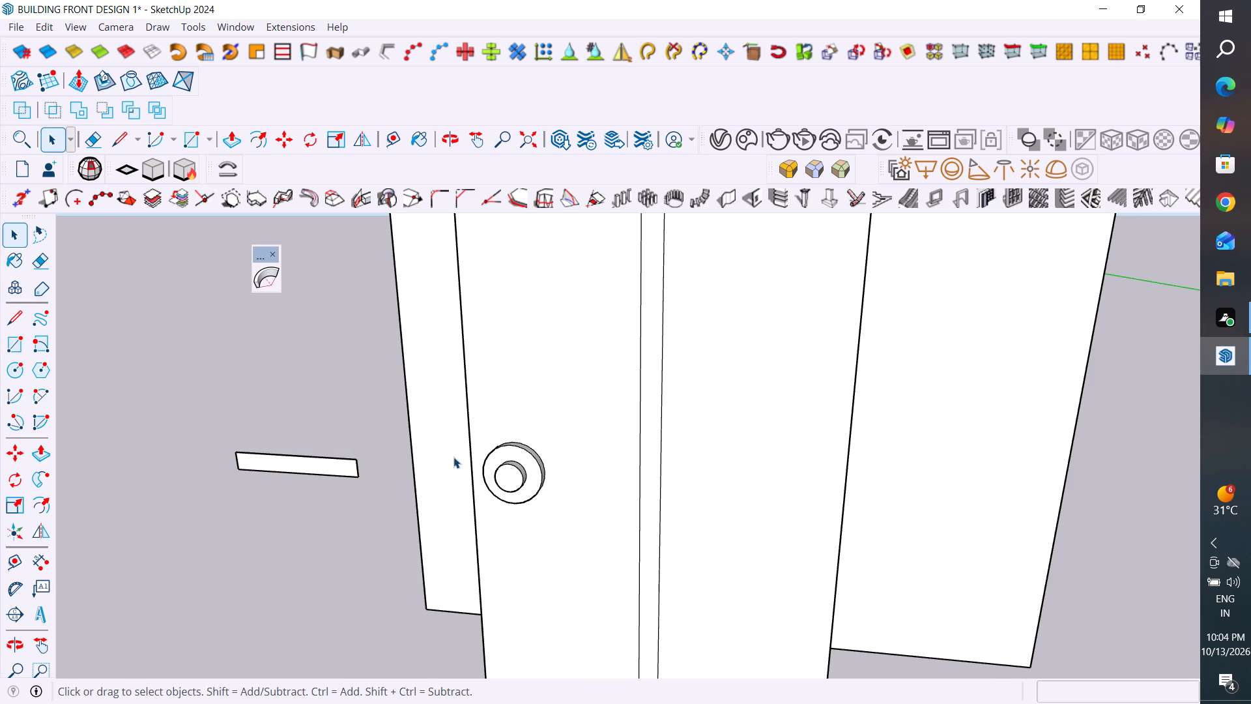
scroll(451, 462, down, 3)
middle_drag(334, 511, 951, 448)
scroll(948, 411, down, 12)
middle_drag(912, 438, 866, 479)
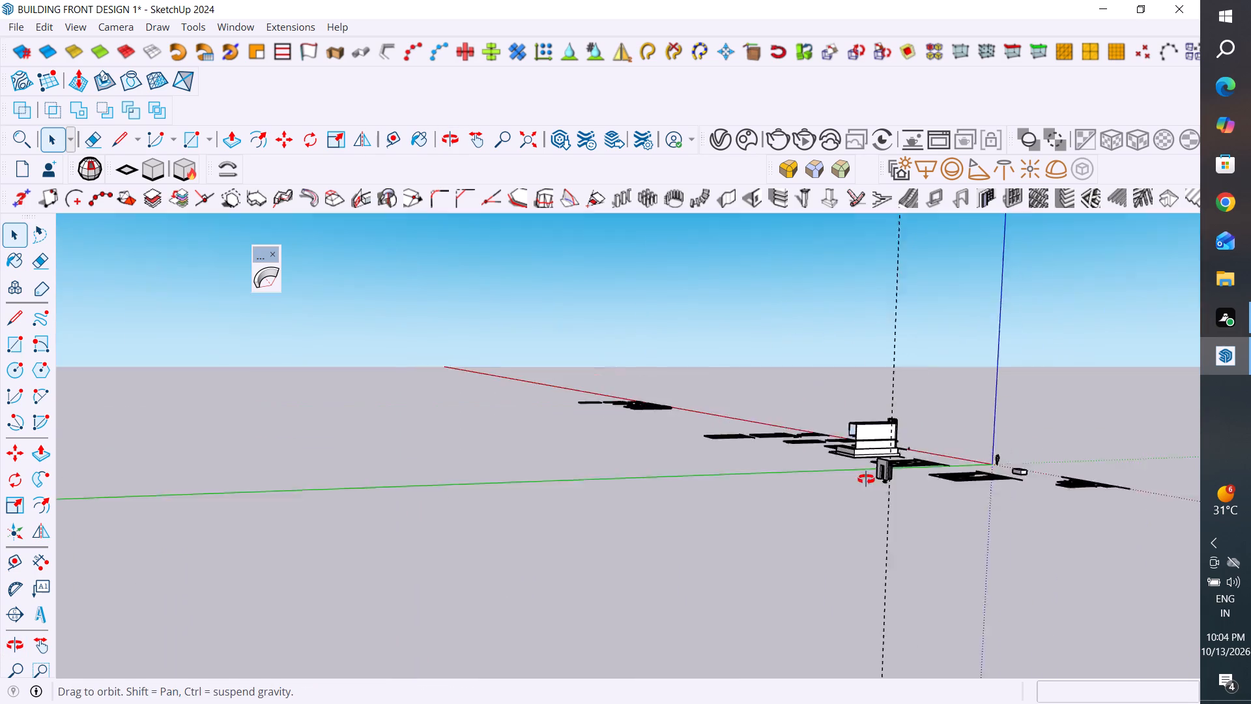
middle_drag(866, 479, 840, 494)
scroll(708, 613, up, 4)
middle_drag(752, 617, 607, 623)
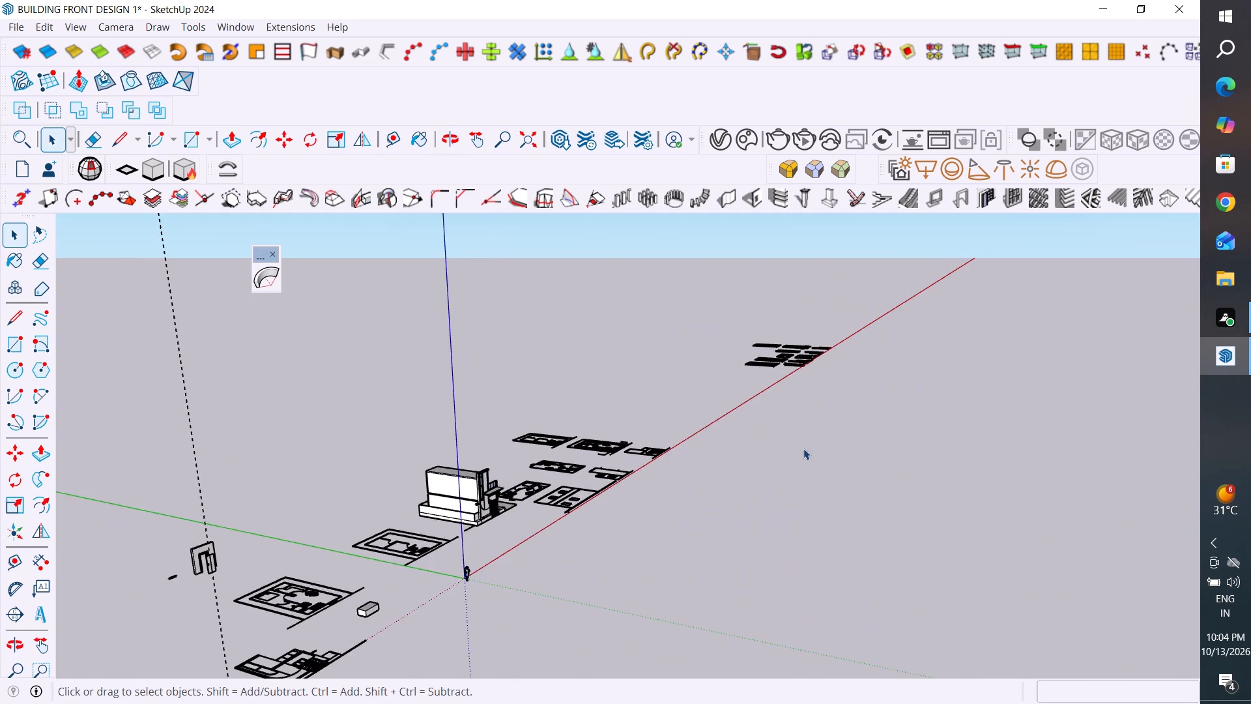
scroll(803, 448, down, 5)
scroll(504, 580, up, 20)
scroll(504, 580, up, 2)
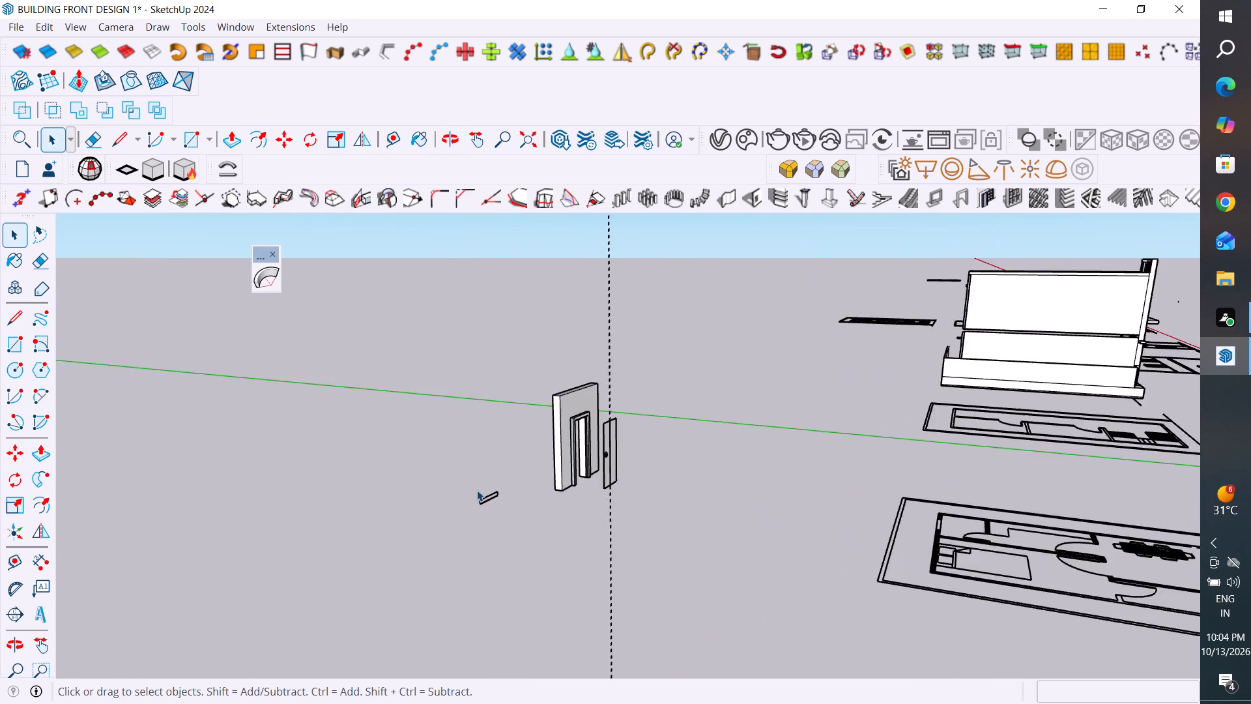
scroll(477, 490, up, 9)
middle_drag(481, 533, 523, 533)
scroll(353, 488, down, 6)
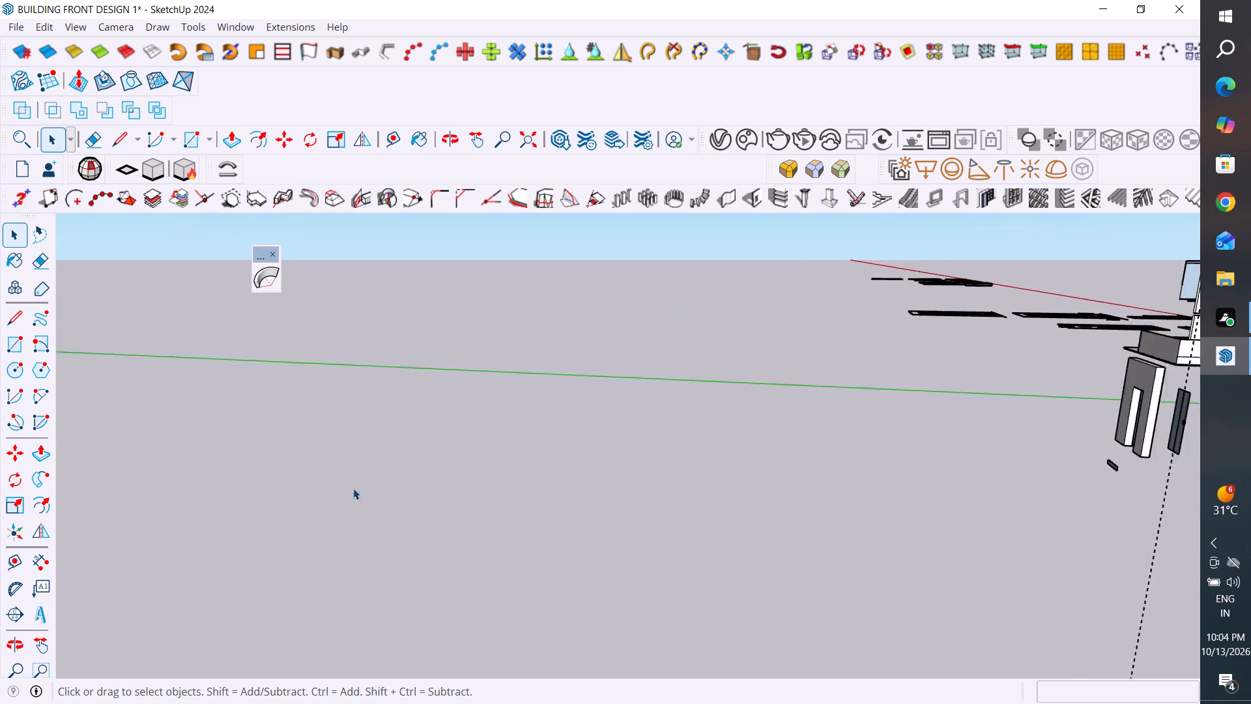
scroll(353, 488, down, 6)
middle_drag(741, 537, 809, 539)
scroll(406, 516, down, 6)
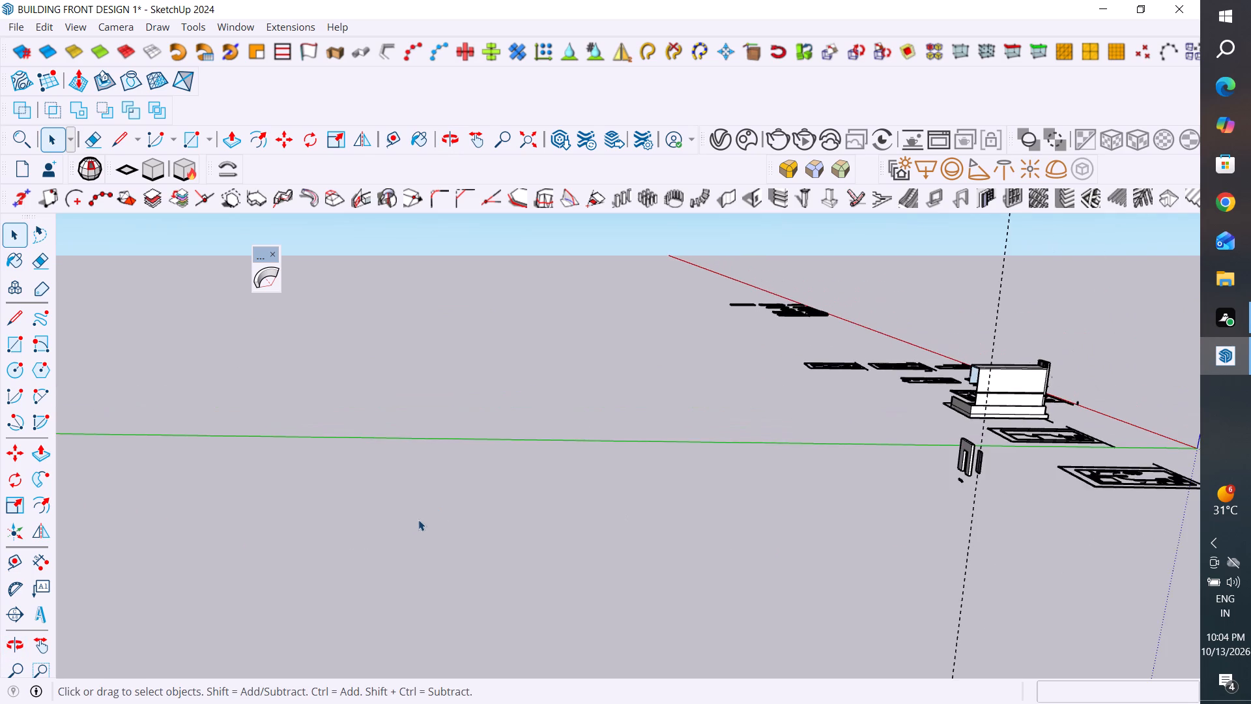
scroll(425, 518, down, 4)
middle_drag(661, 552, 733, 568)
scroll(515, 448, down, 6)
middle_drag(632, 606, 768, 598)
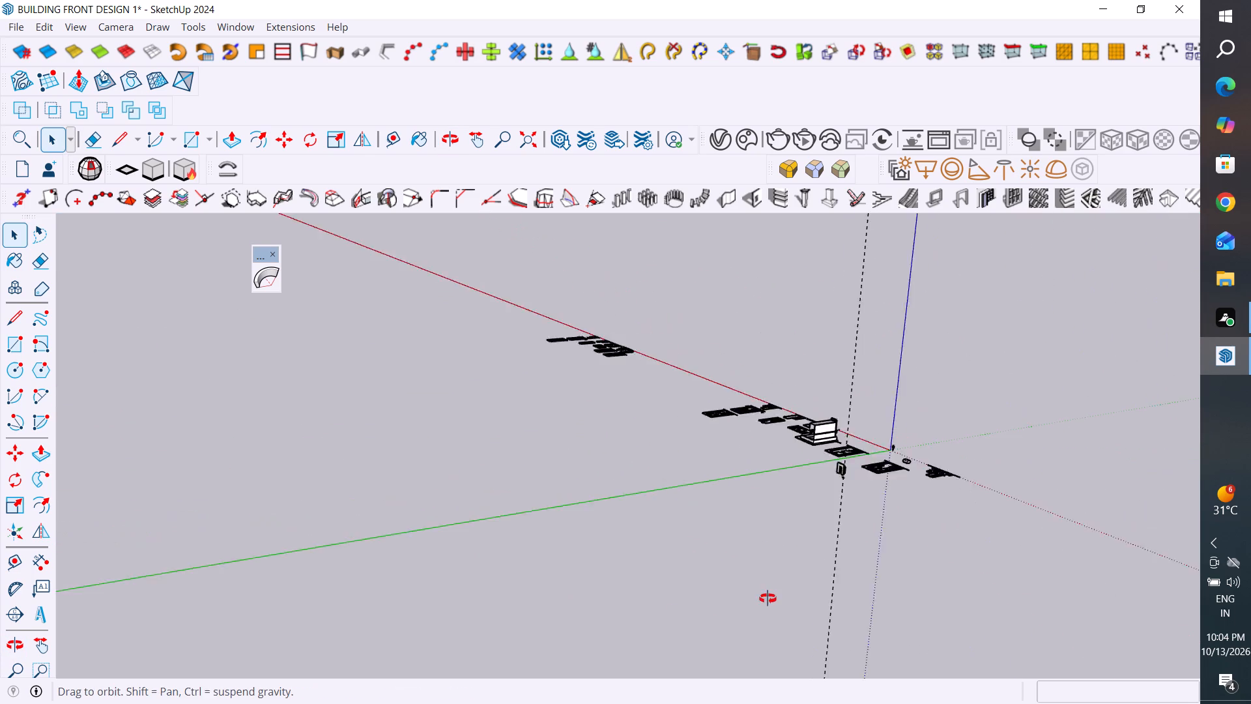
middle_drag(768, 598, 934, 602)
scroll(981, 383, up, 17)
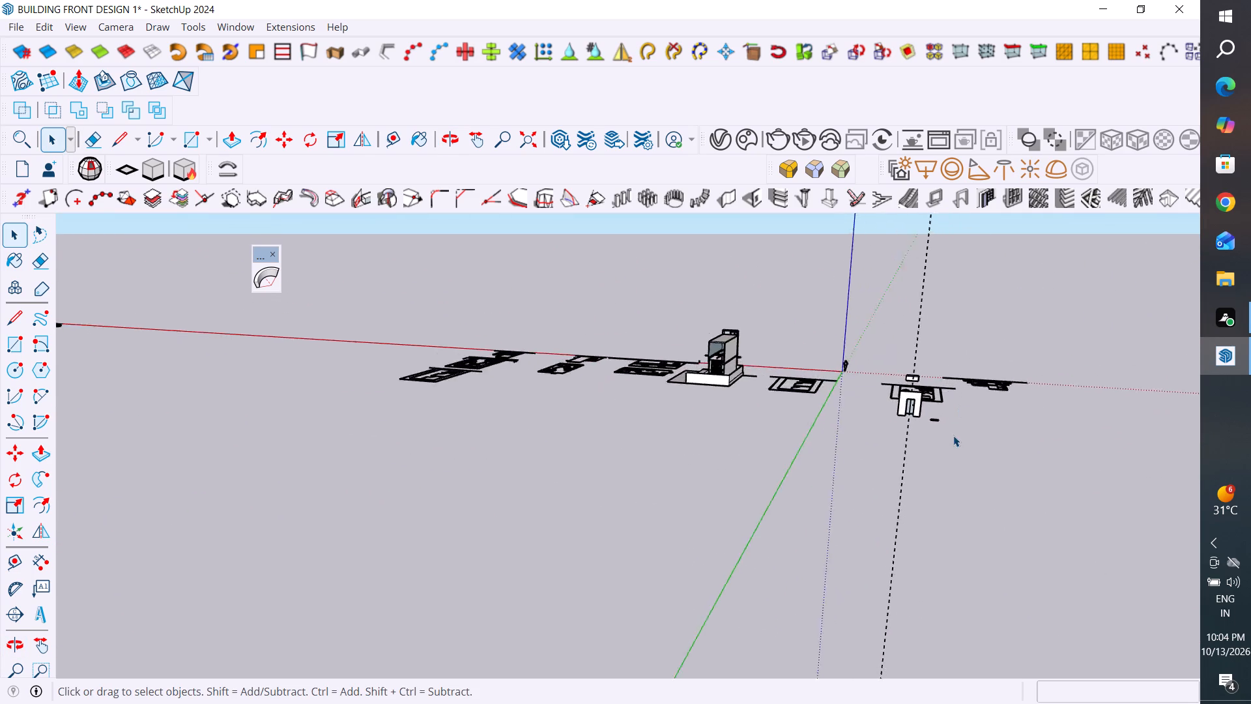
scroll(953, 435, up, 20)
scroll(953, 435, up, 4)
middle_drag(869, 405, 861, 368)
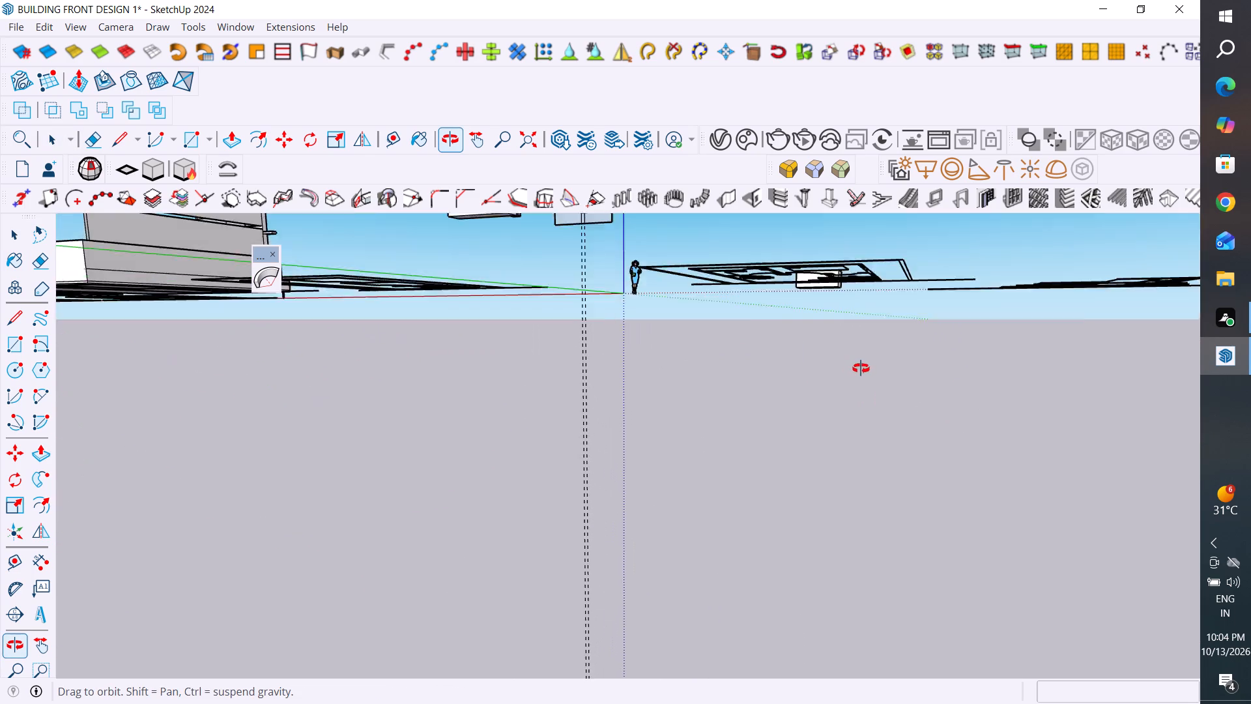
middle_drag(861, 368, 875, 394)
scroll(891, 257, up, 3)
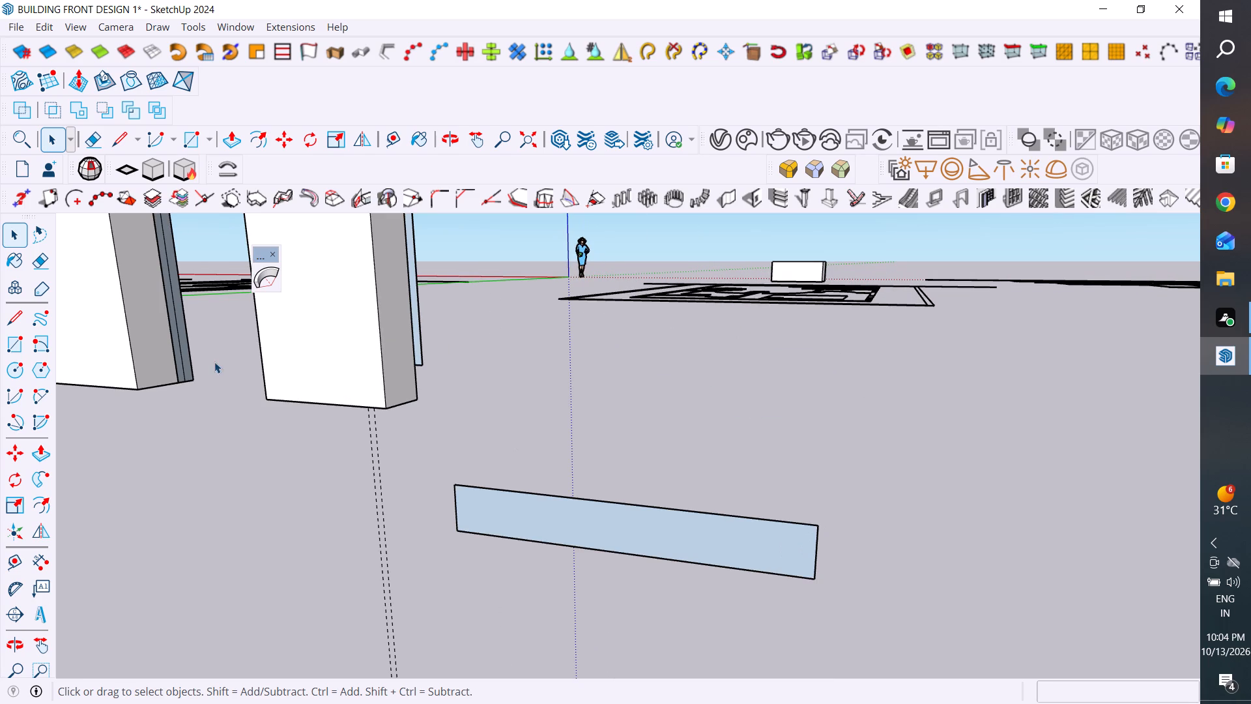
click(233, 139)
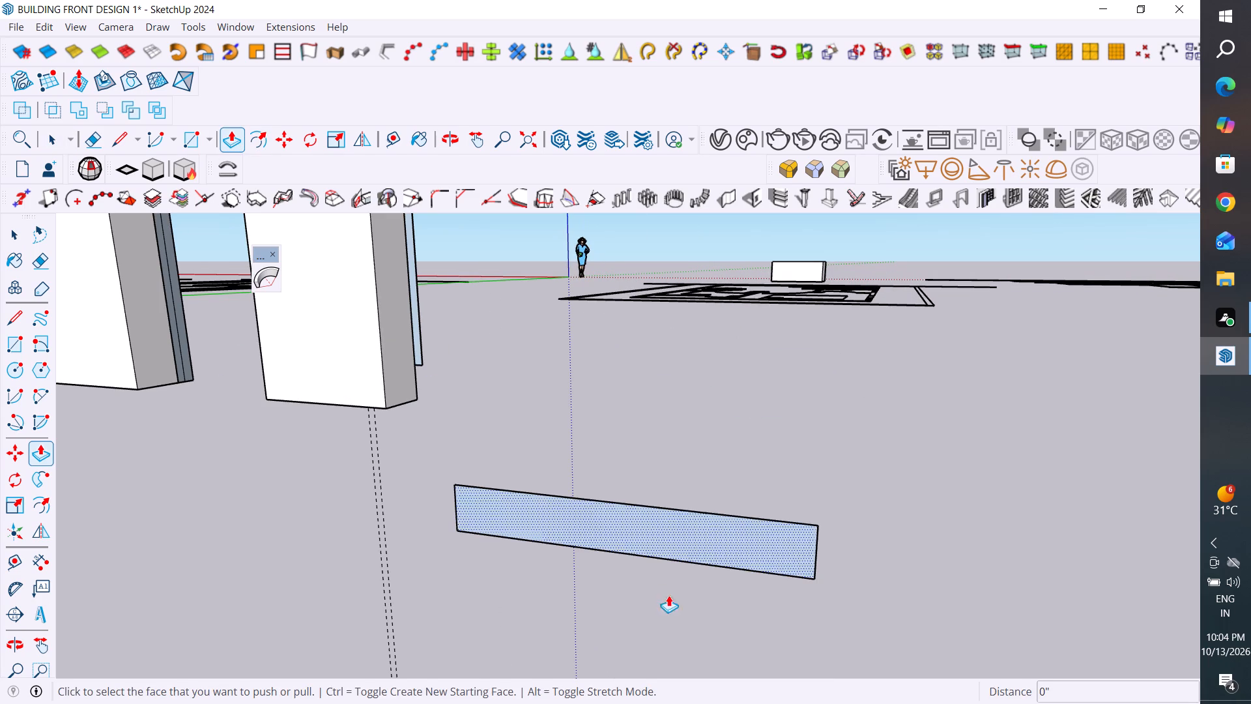
click(695, 544)
click(689, 557)
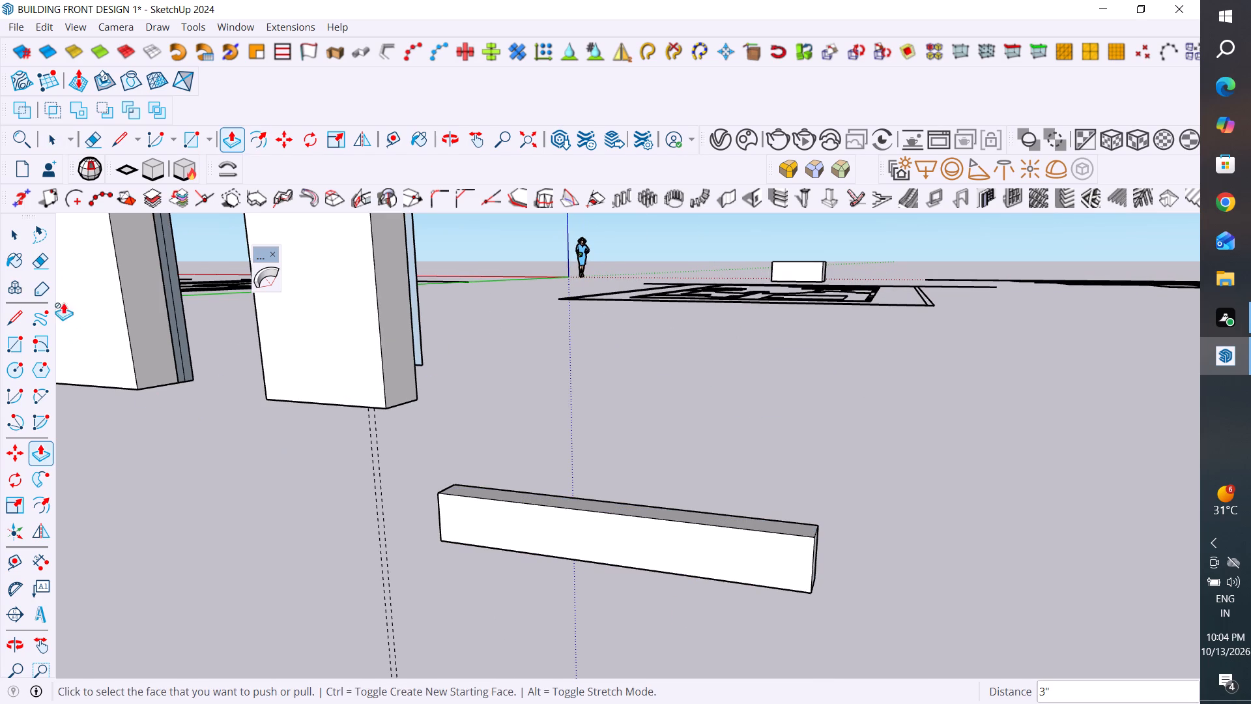
Push the bar's extruded long face back by 1" to thin the bar.
middle_drag(747, 523, 603, 535)
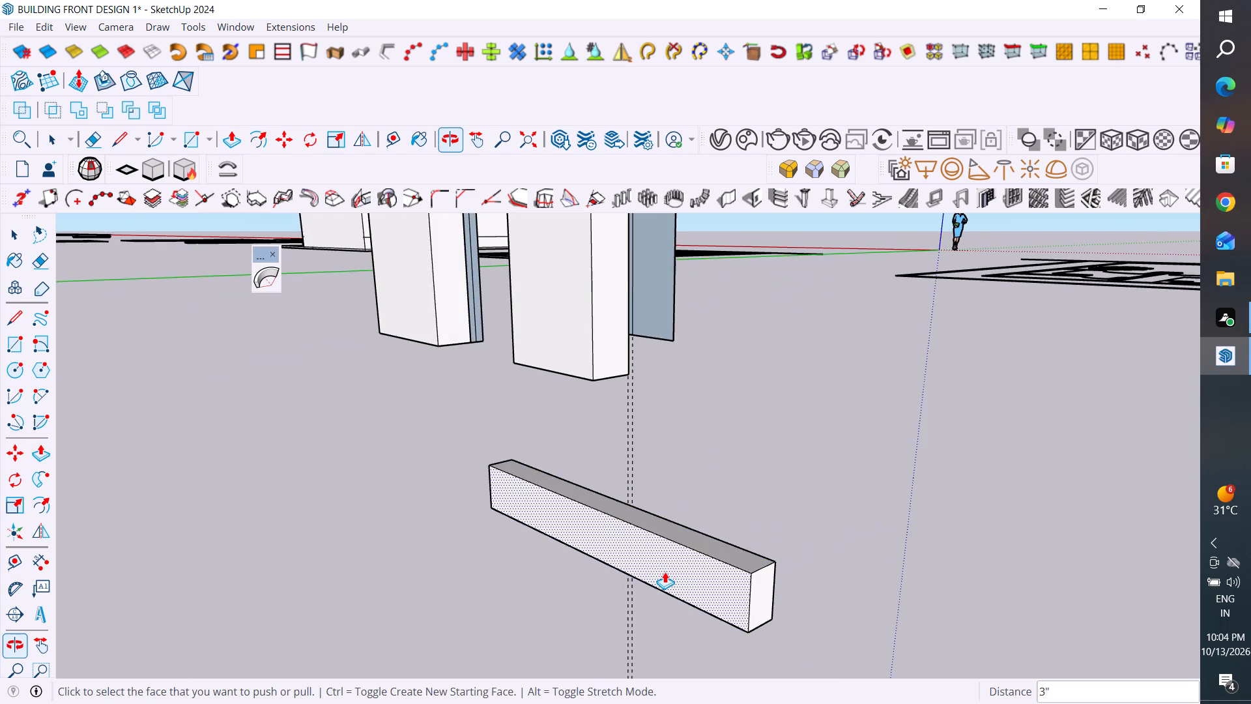
click(667, 572)
click(674, 572)
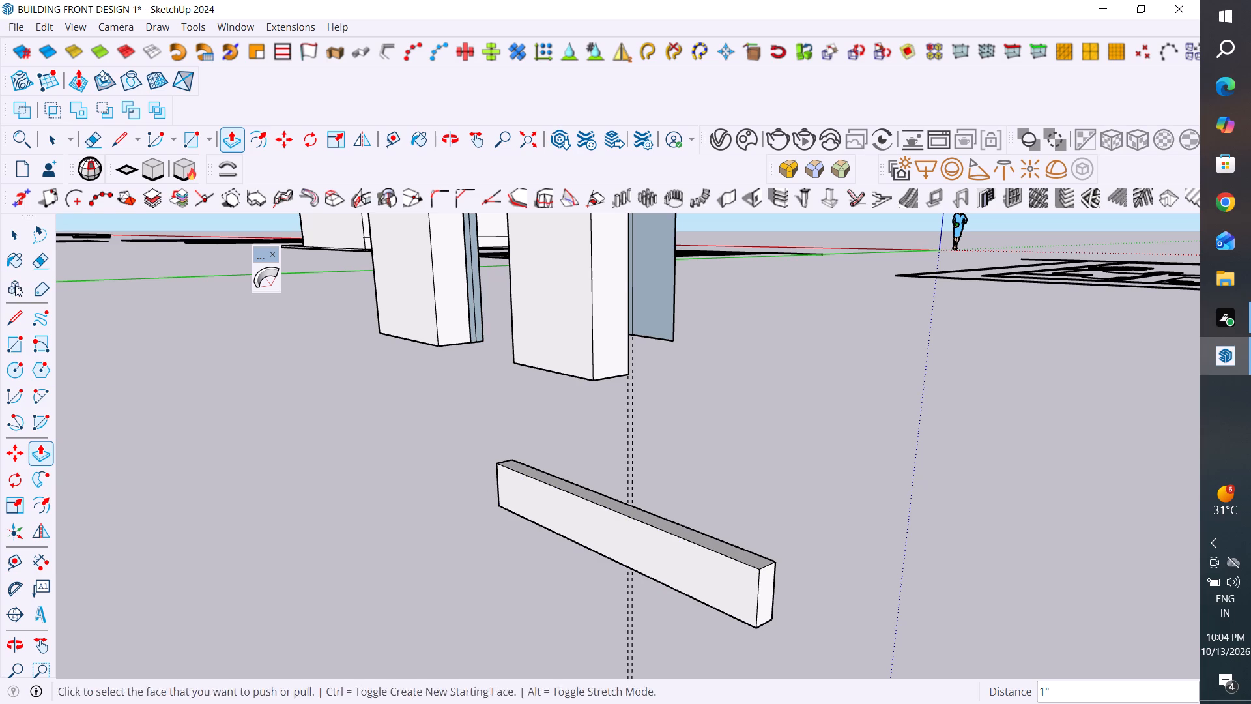
Select all of the bar's connected geometry and make it a group.
click(13, 241)
click(735, 579)
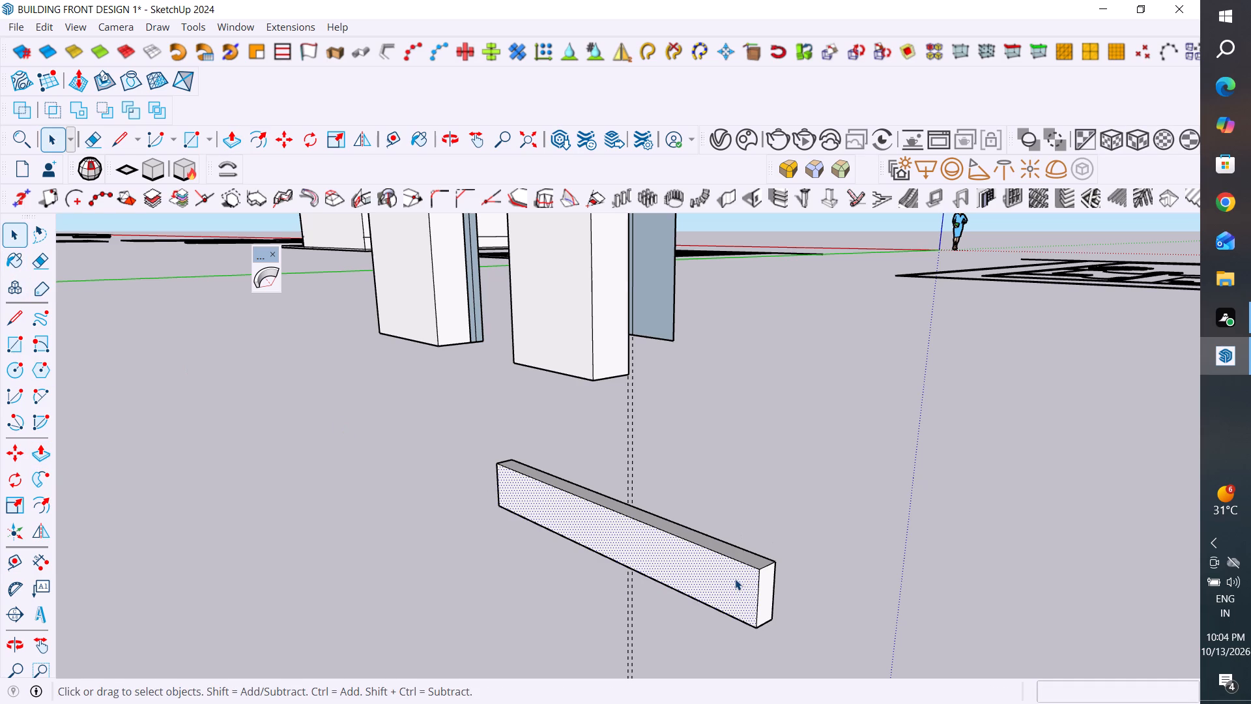
triple_click(735, 579)
right_click(735, 579)
click(795, 284)
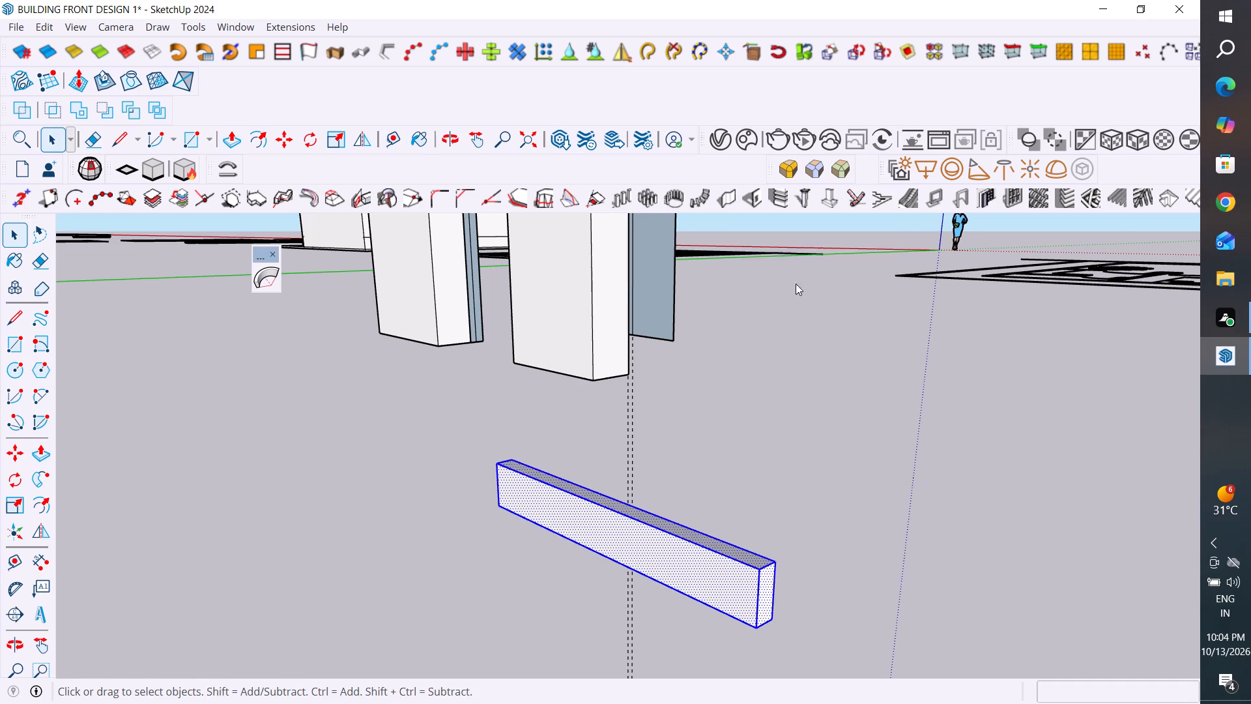
Move the bar group by its lower corner across the door to the empty space on the door's opposite side.
scroll(798, 525, down, 6)
middle_drag(828, 519, 629, 506)
scroll(800, 478, down, 12)
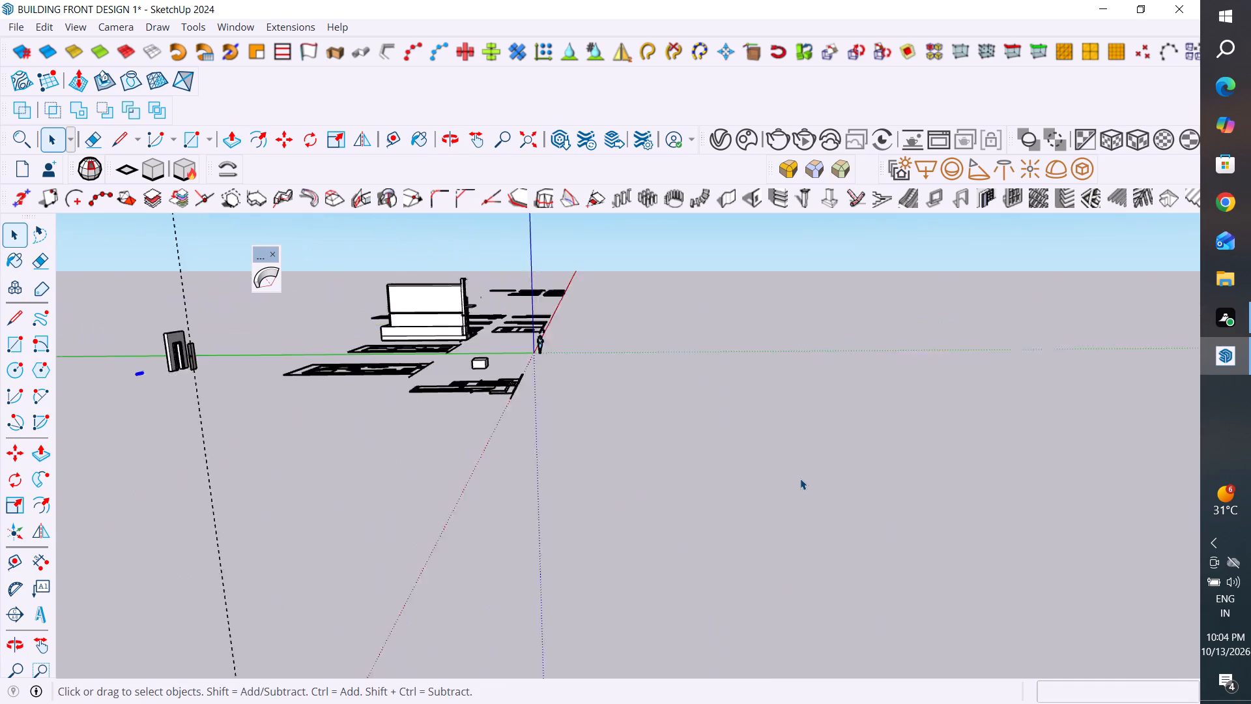
scroll(800, 478, down, 5)
middle_drag(790, 506, 723, 529)
scroll(882, 493, down, 7)
middle_drag(738, 515, 599, 550)
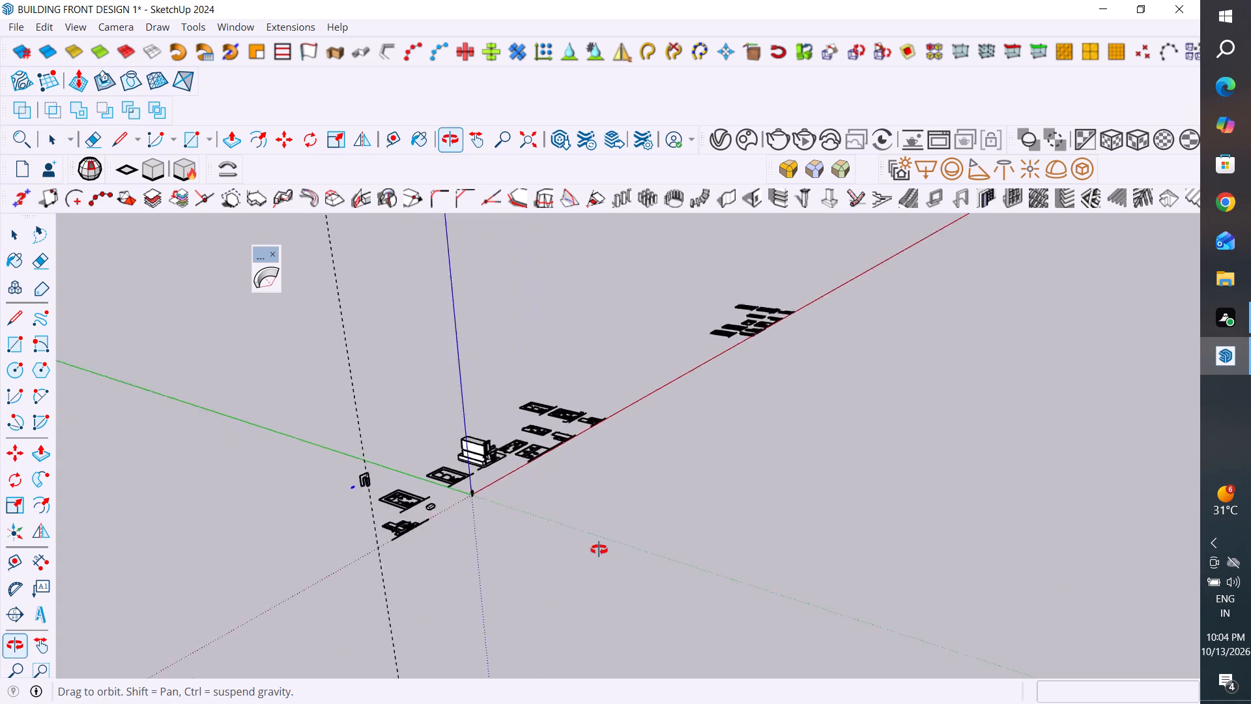
middle_drag(599, 550, 582, 556)
scroll(359, 511, up, 20)
scroll(359, 511, up, 3)
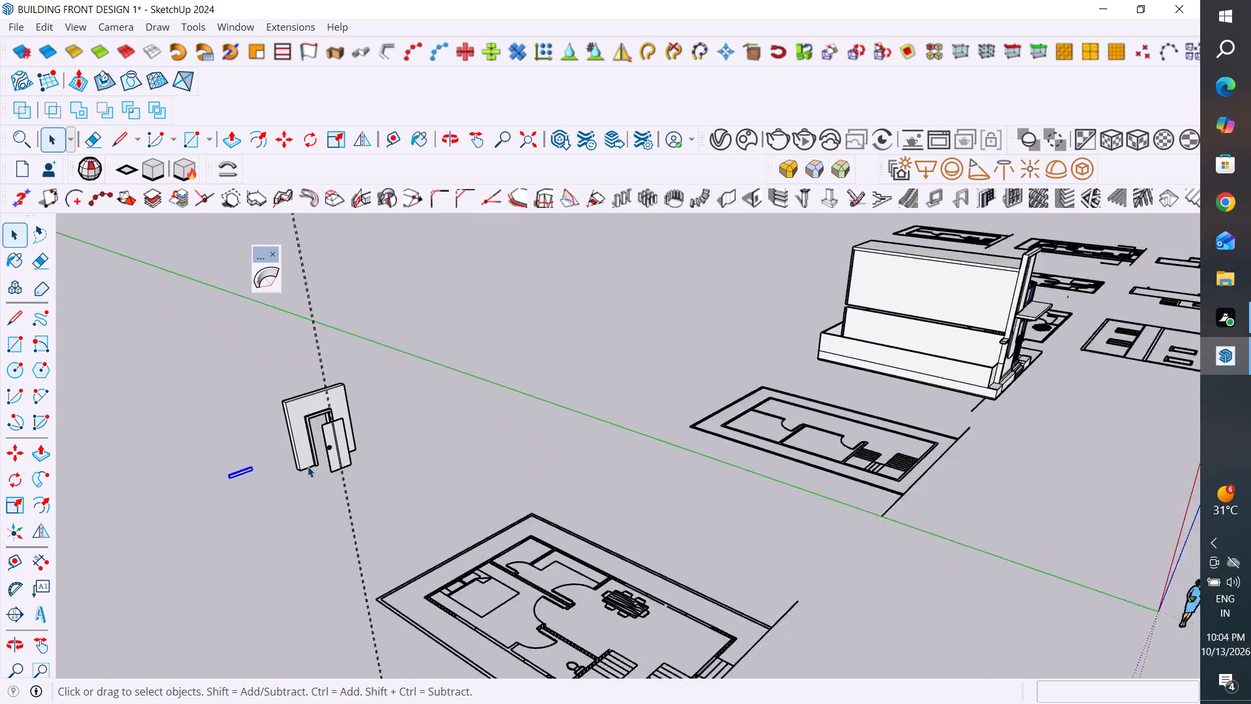
scroll(308, 466, up, 6)
key(m)
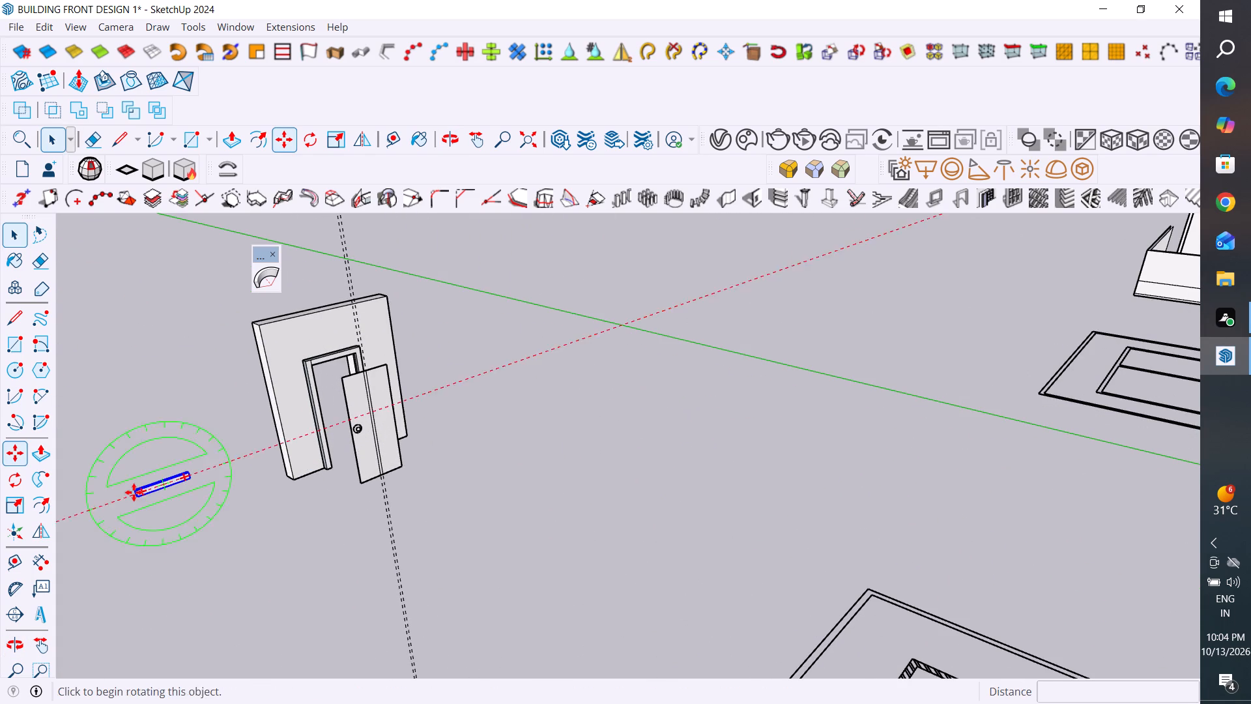
scroll(134, 500, up, 10)
click(134, 500)
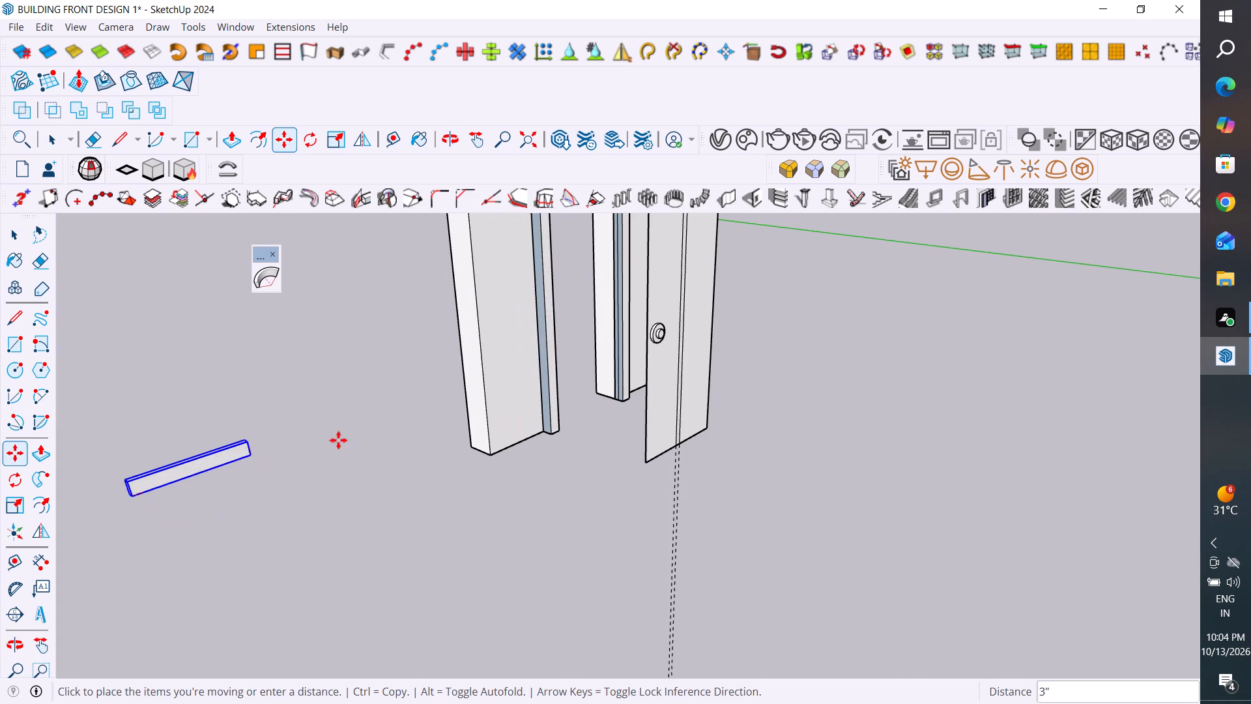
scroll(605, 375, up, 18)
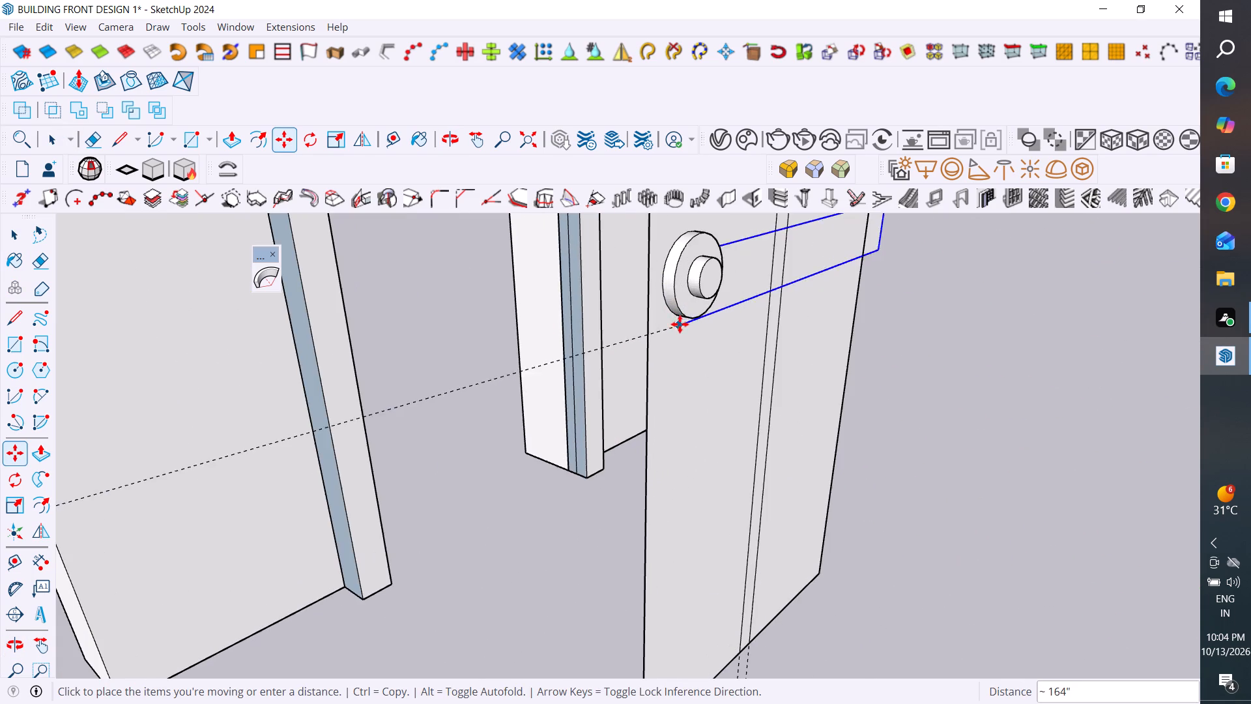
middle_drag(694, 314, 538, 362)
scroll(723, 399, down, 17)
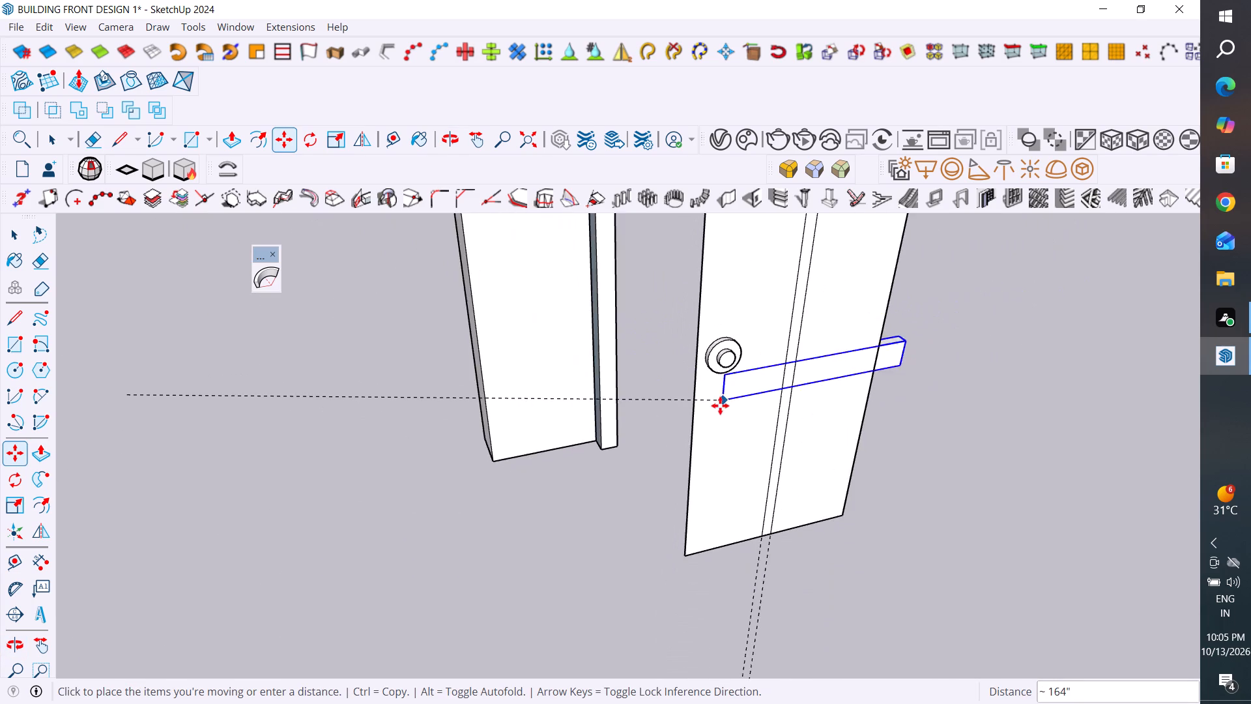
scroll(720, 405, down, 1)
click(912, 428)
scroll(999, 423, down, 1)
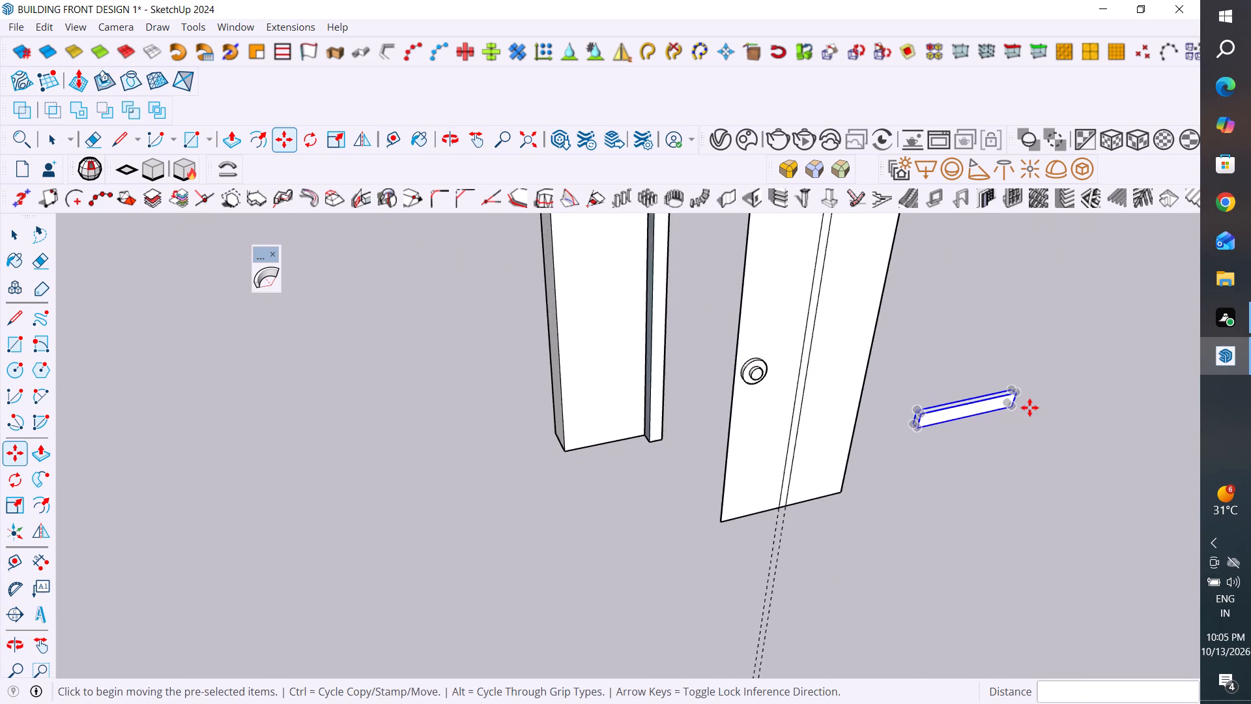
Inside the bar group, push the bar's long top face down 3" to reduce its height.
scroll(1029, 407, up, 2)
middle_drag(1009, 394, 902, 324)
scroll(904, 325, up, 1)
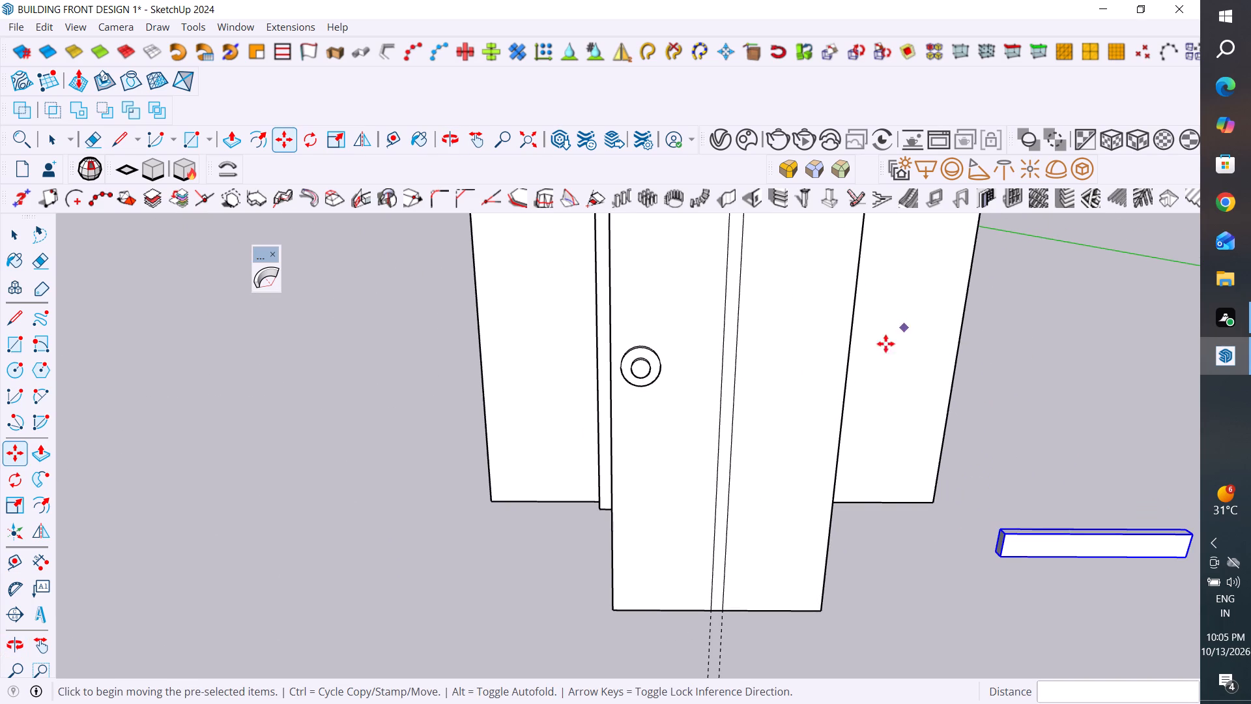
scroll(710, 407, down, 6)
scroll(605, 501, down, 6)
scroll(863, 516, up, 9)
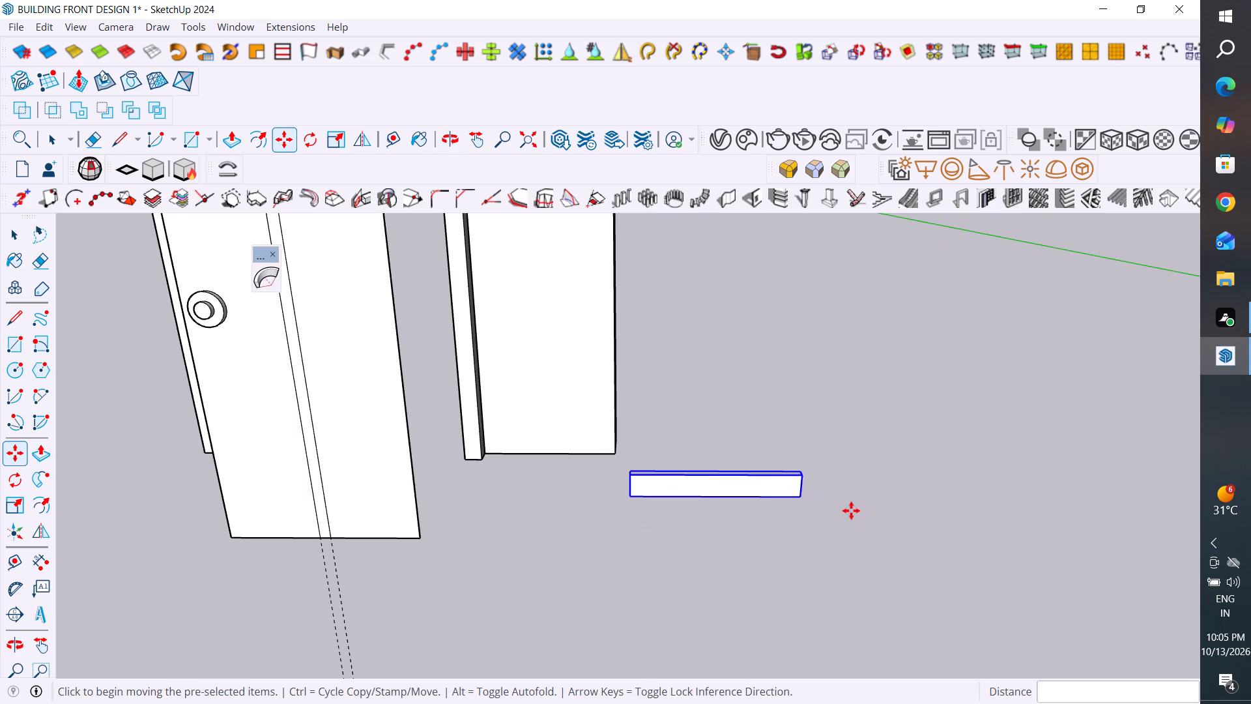
click(4, 237)
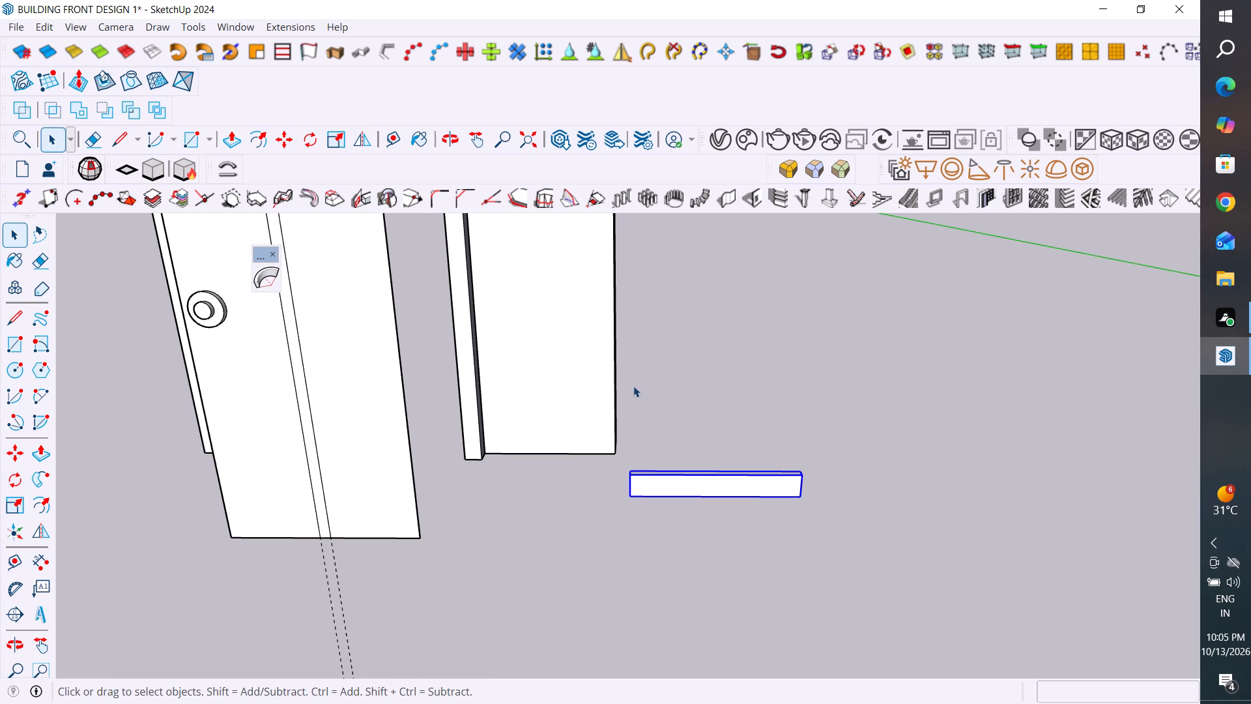
scroll(726, 467, up, 5)
middle_drag(737, 533, 725, 638)
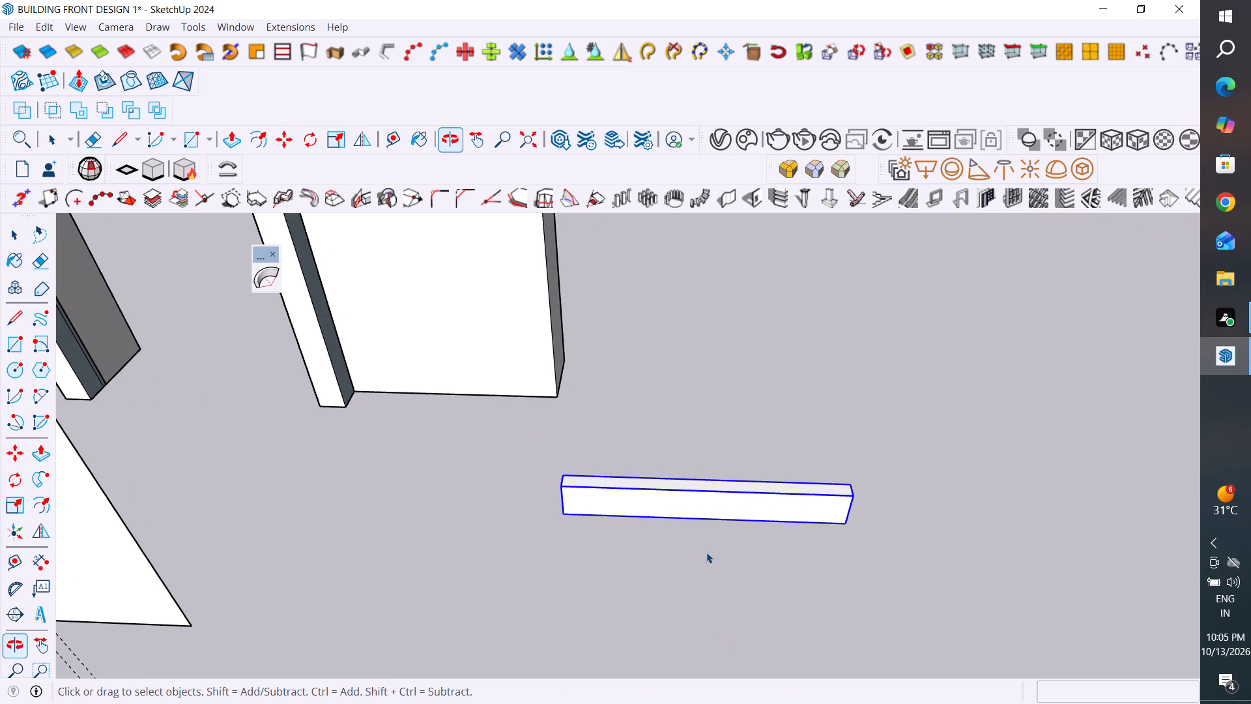
scroll(695, 546, up, 5)
scroll(735, 484, up, 2)
middle_drag(738, 495, 740, 546)
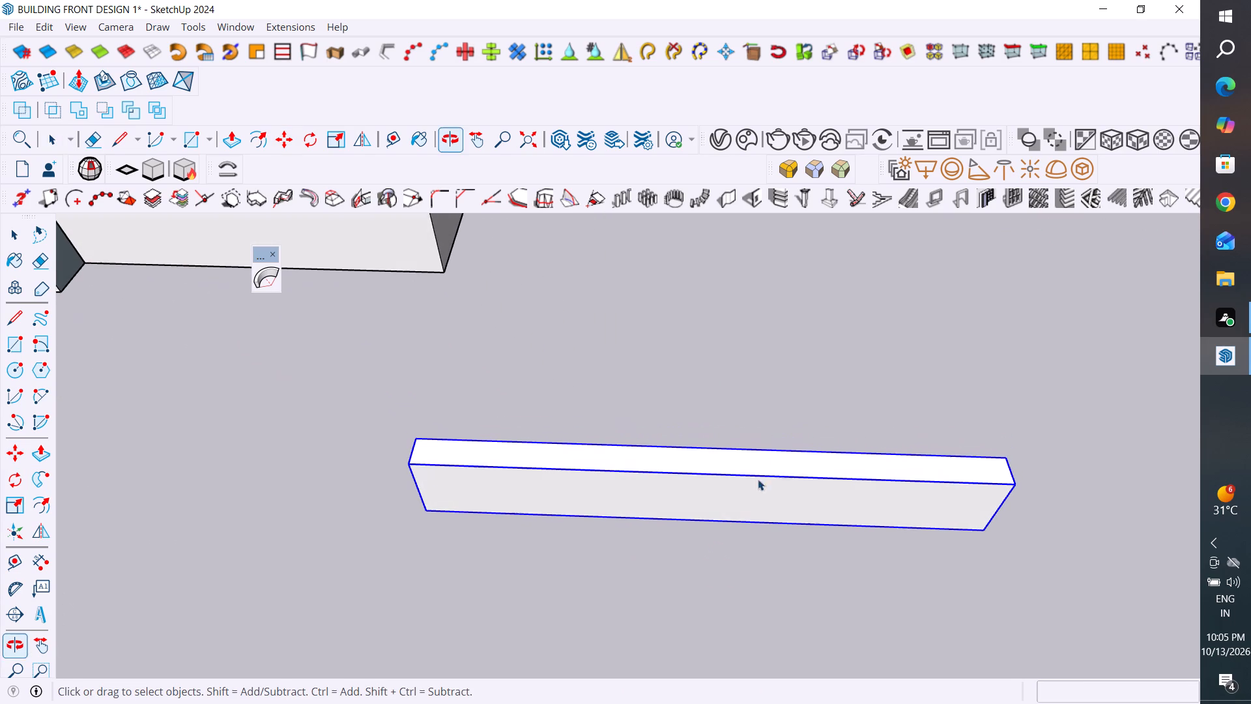
click(772, 460)
triple_click(779, 463)
double_click(780, 464)
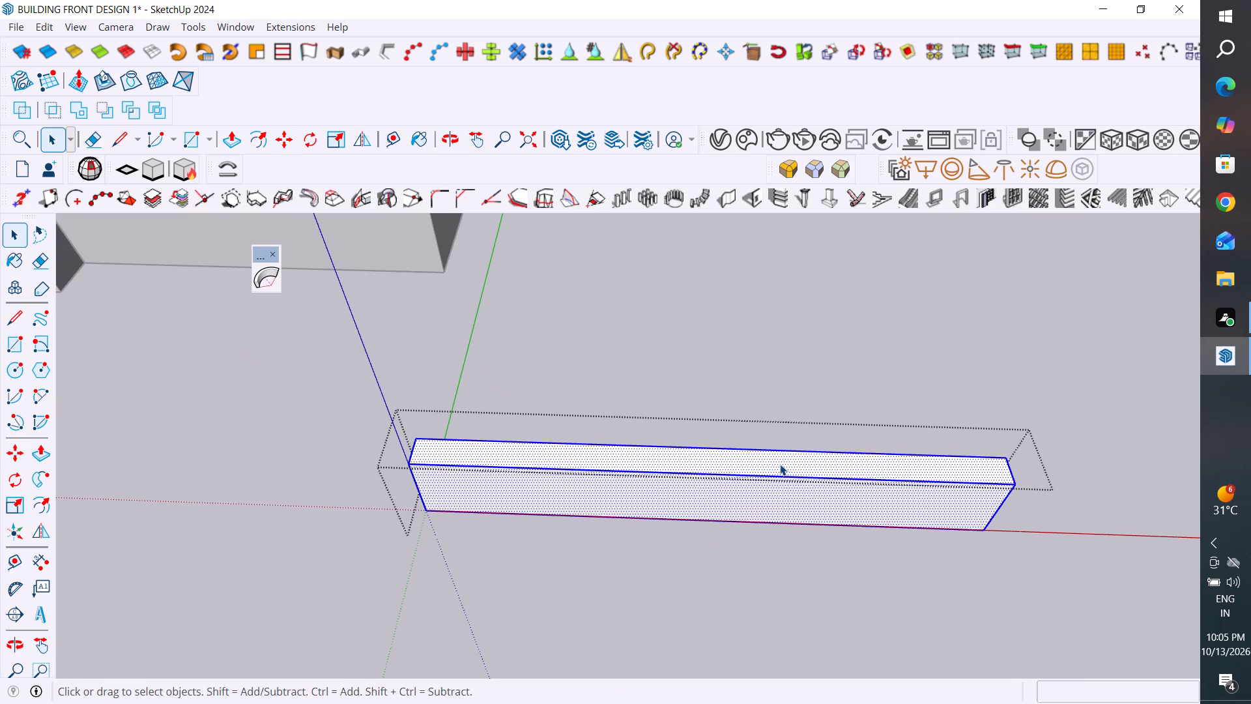
click(780, 464)
click(812, 467)
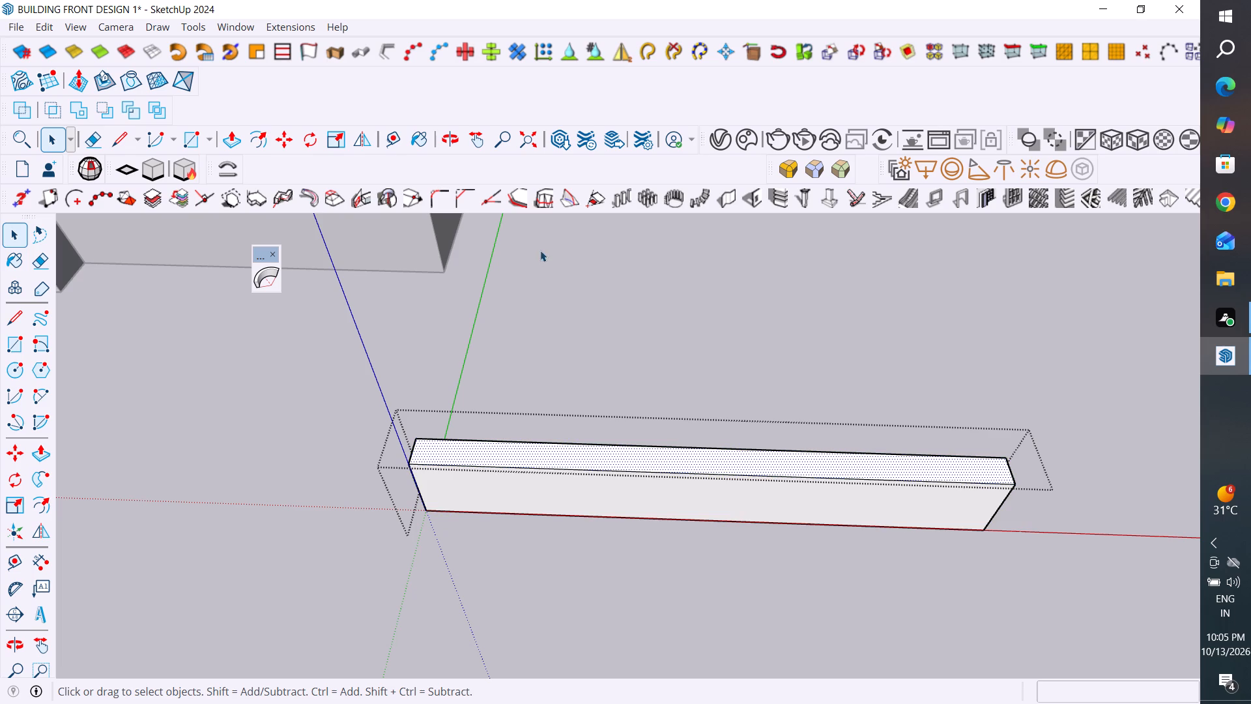
click(234, 140)
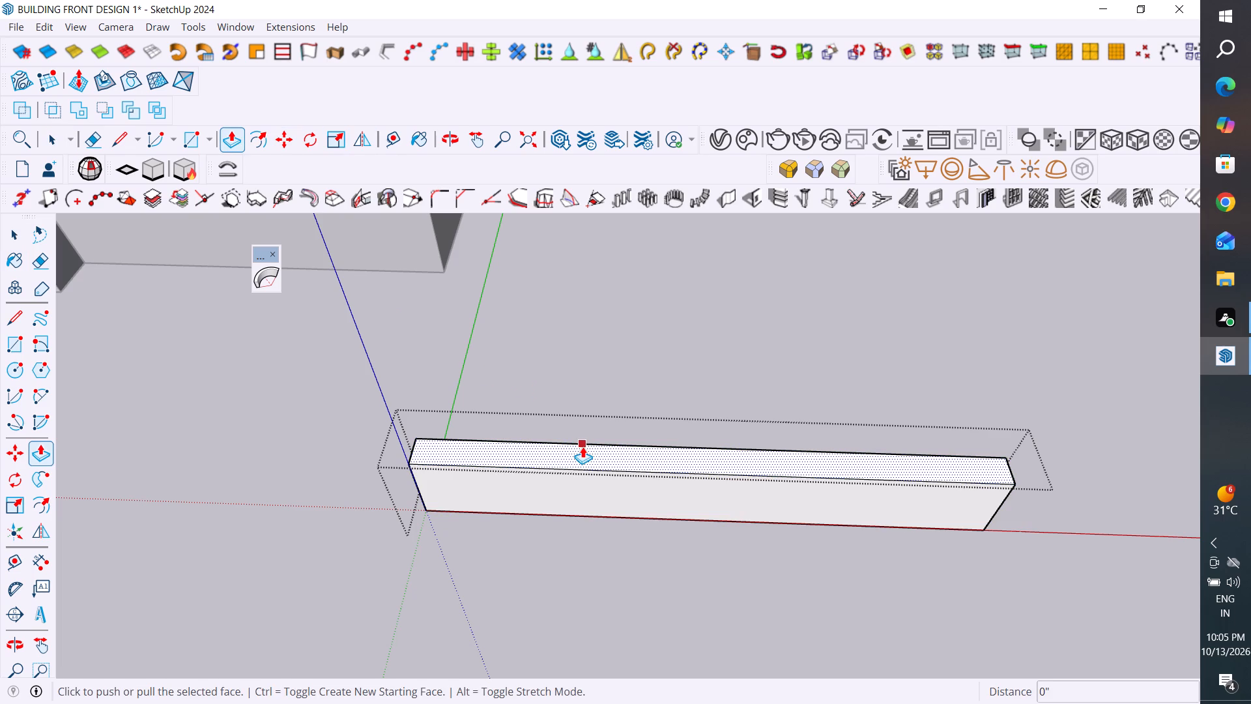
click(582, 448)
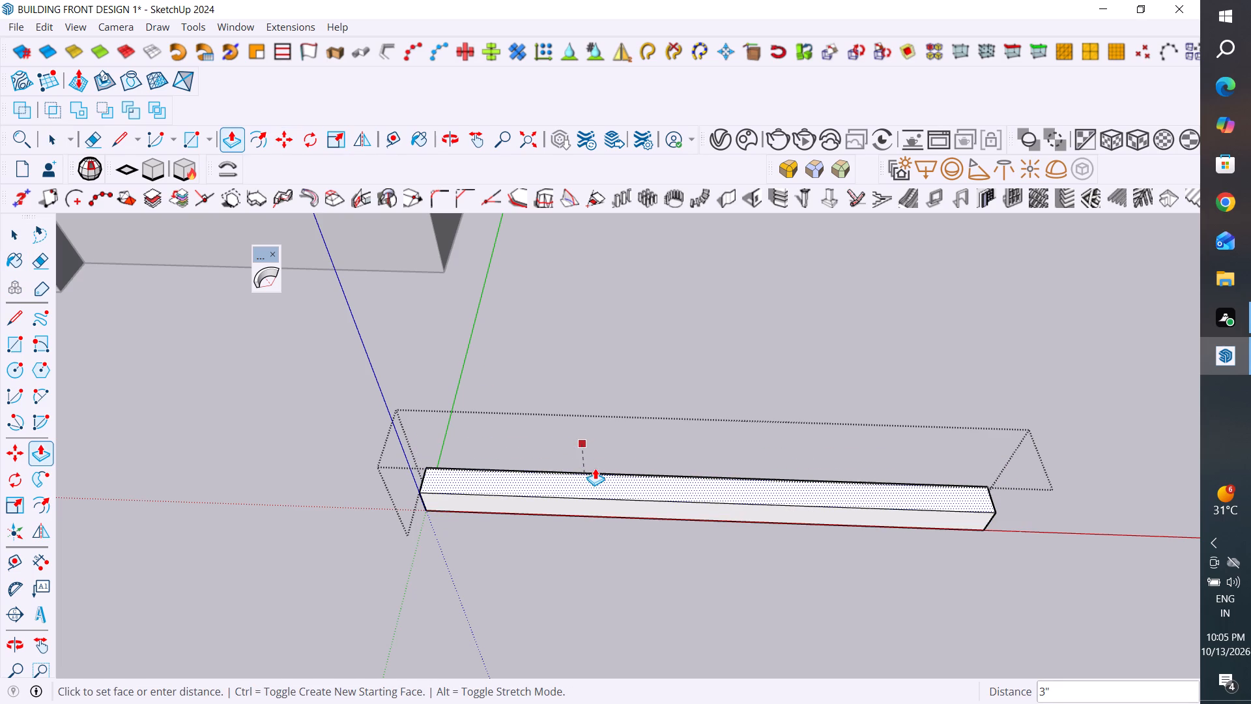
click(596, 470)
click(12, 235)
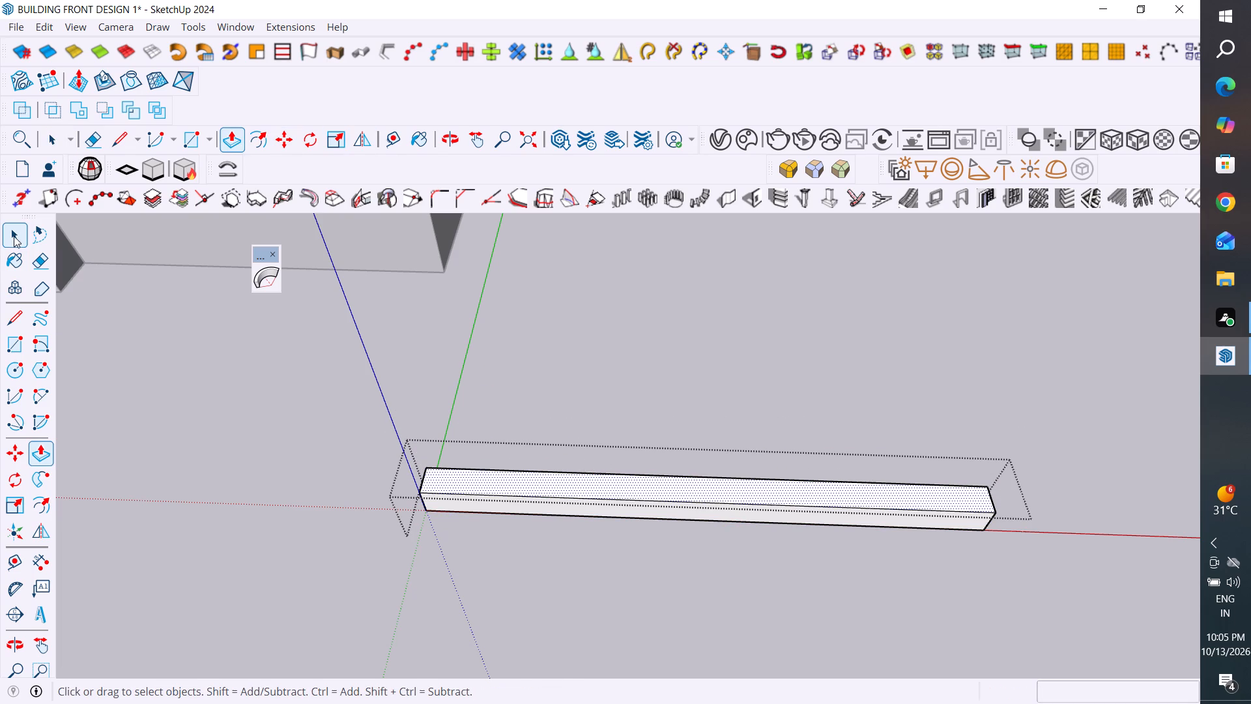
Push the bar's small end face back 23" along its length to shorten the bar.
scroll(207, 444, down, 8)
middle_drag(623, 520, 448, 459)
click(543, 462)
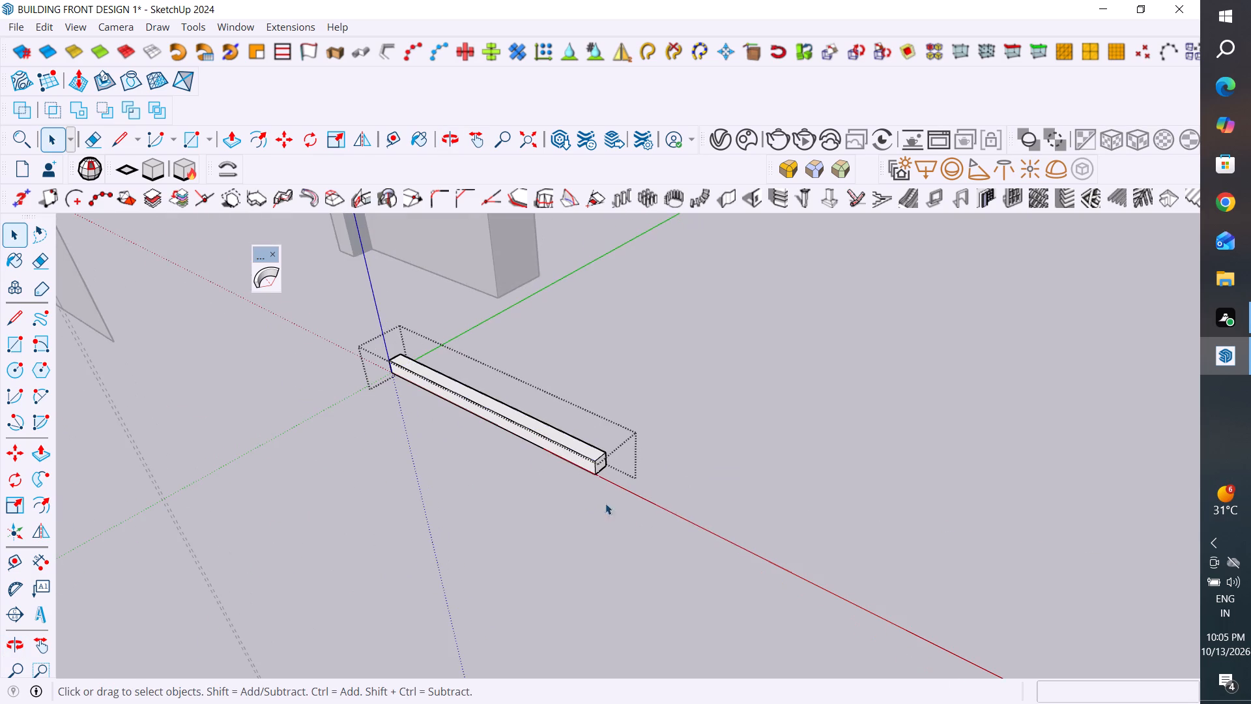
scroll(633, 490, up, 9)
double_click(592, 462)
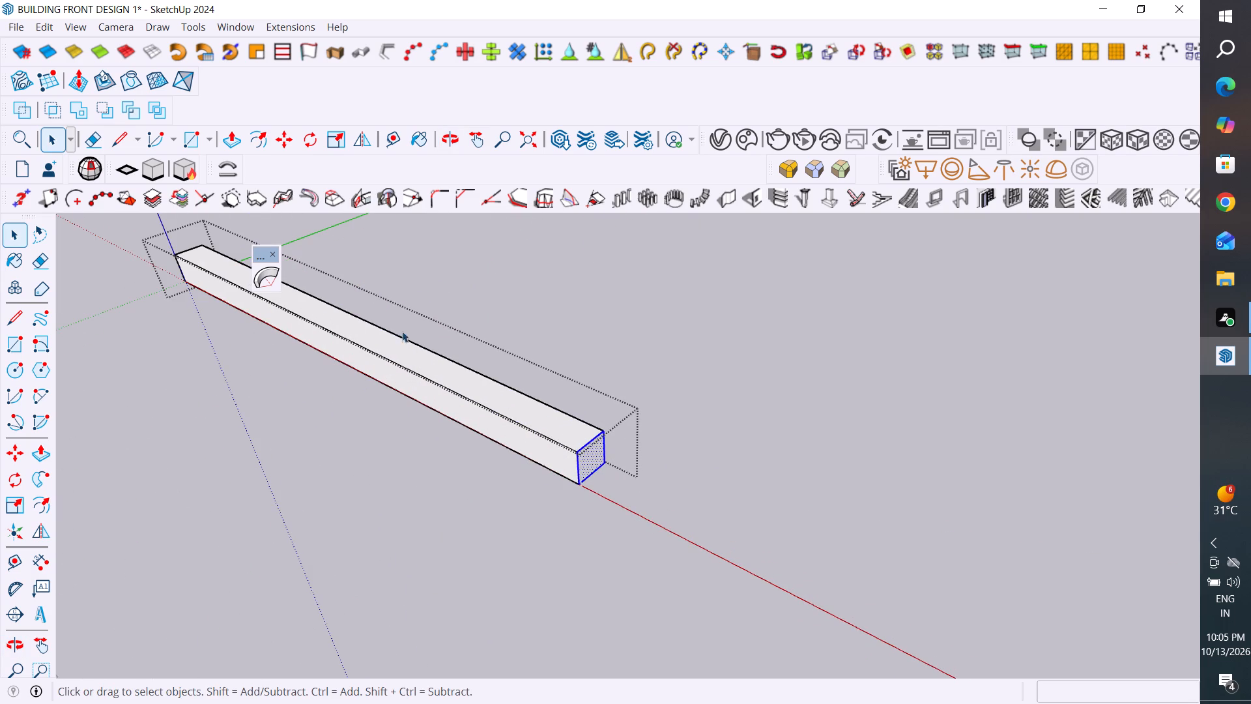
click(237, 140)
click(593, 460)
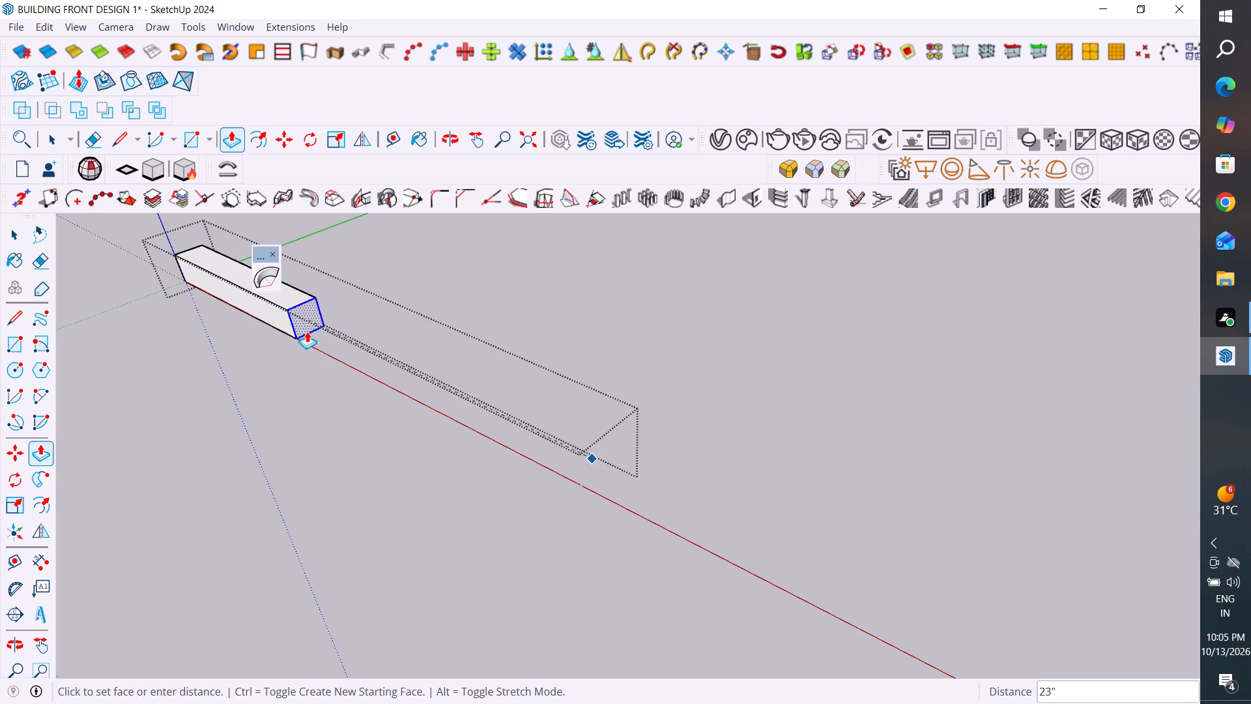
click(306, 331)
click(11, 229)
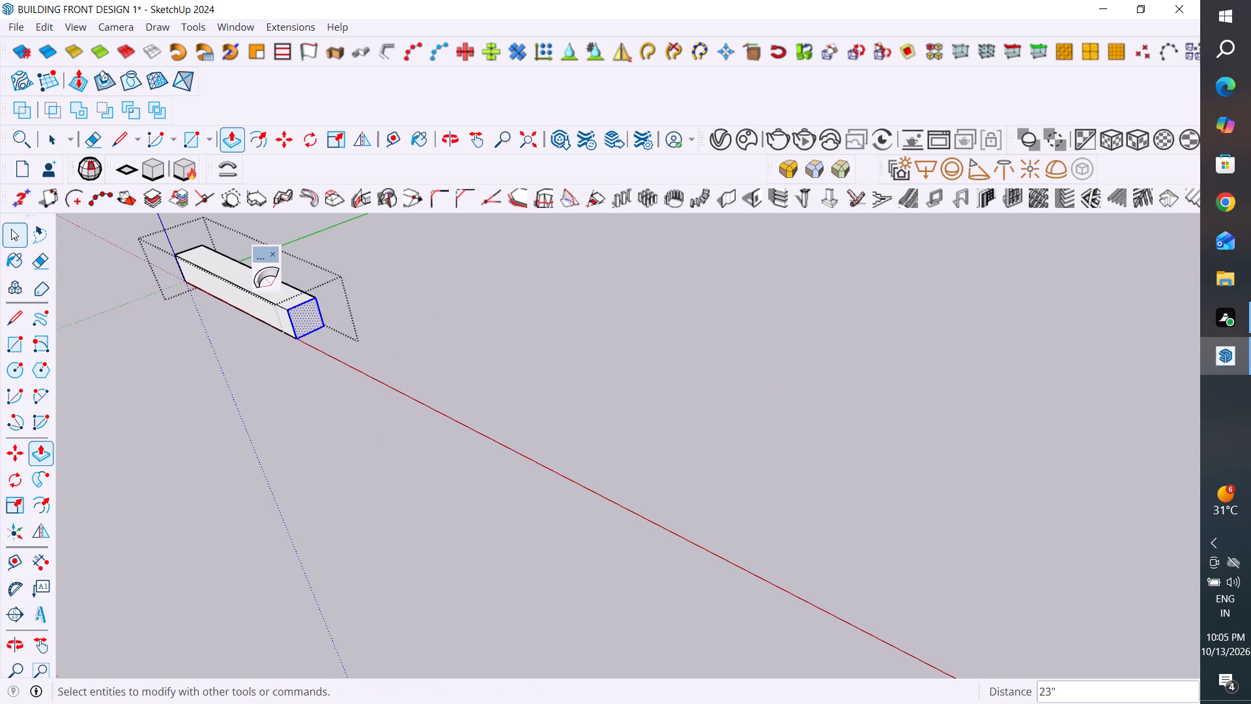
Close the bar group and move the shortened bar about 86" by its lower front corner onto the front of the door's round knob.
middle_drag(212, 382, 537, 227)
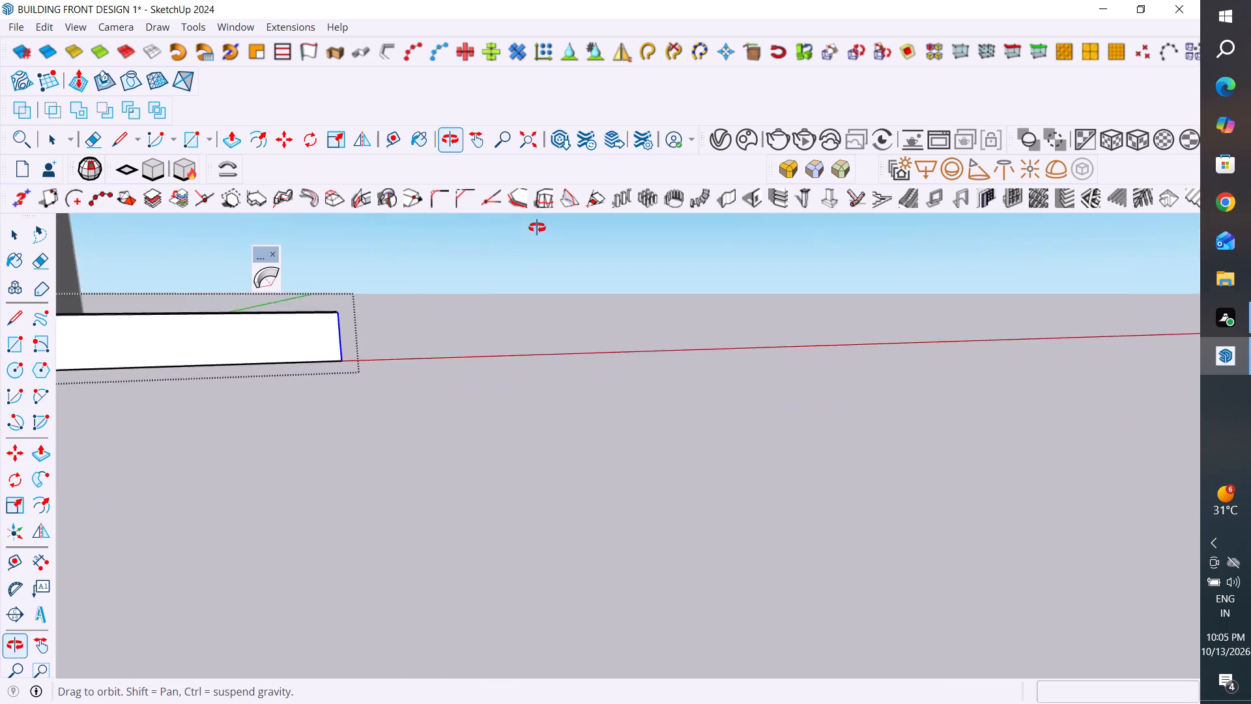
middle_drag(537, 227, 546, 231)
scroll(548, 430, down, 6)
middle_drag(534, 450, 463, 561)
scroll(462, 561, down, 2)
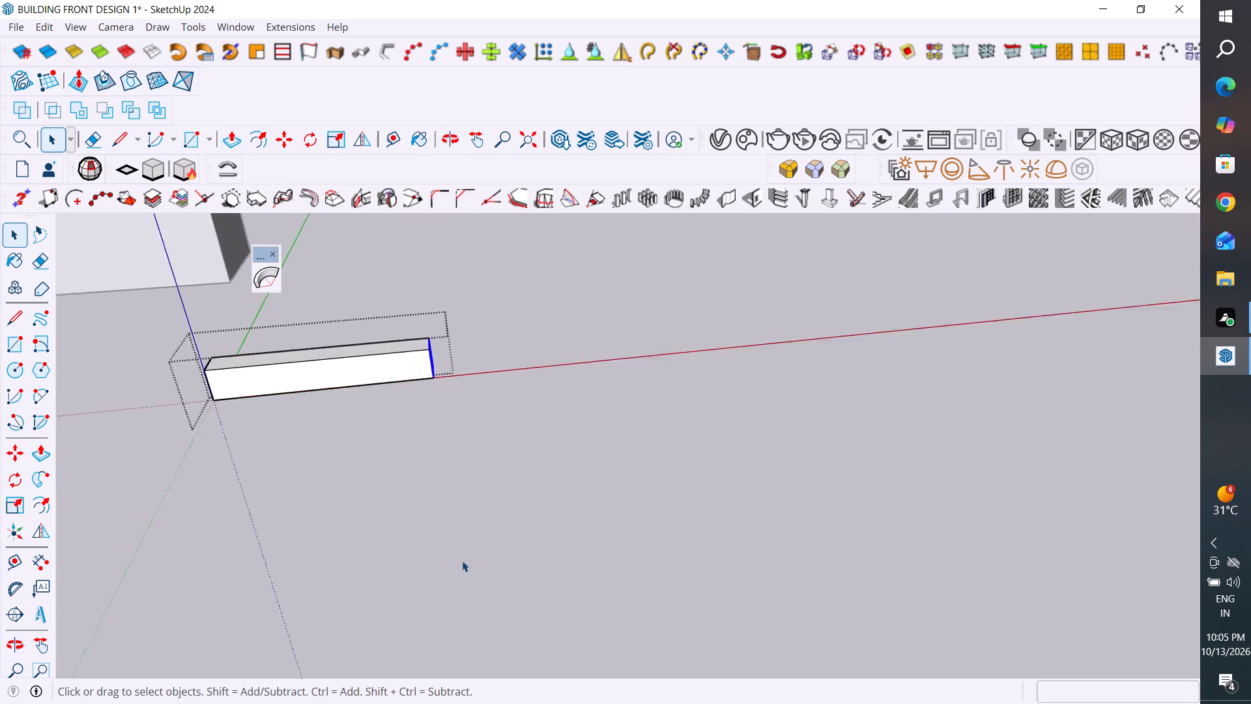
scroll(462, 561, down, 13)
click(509, 534)
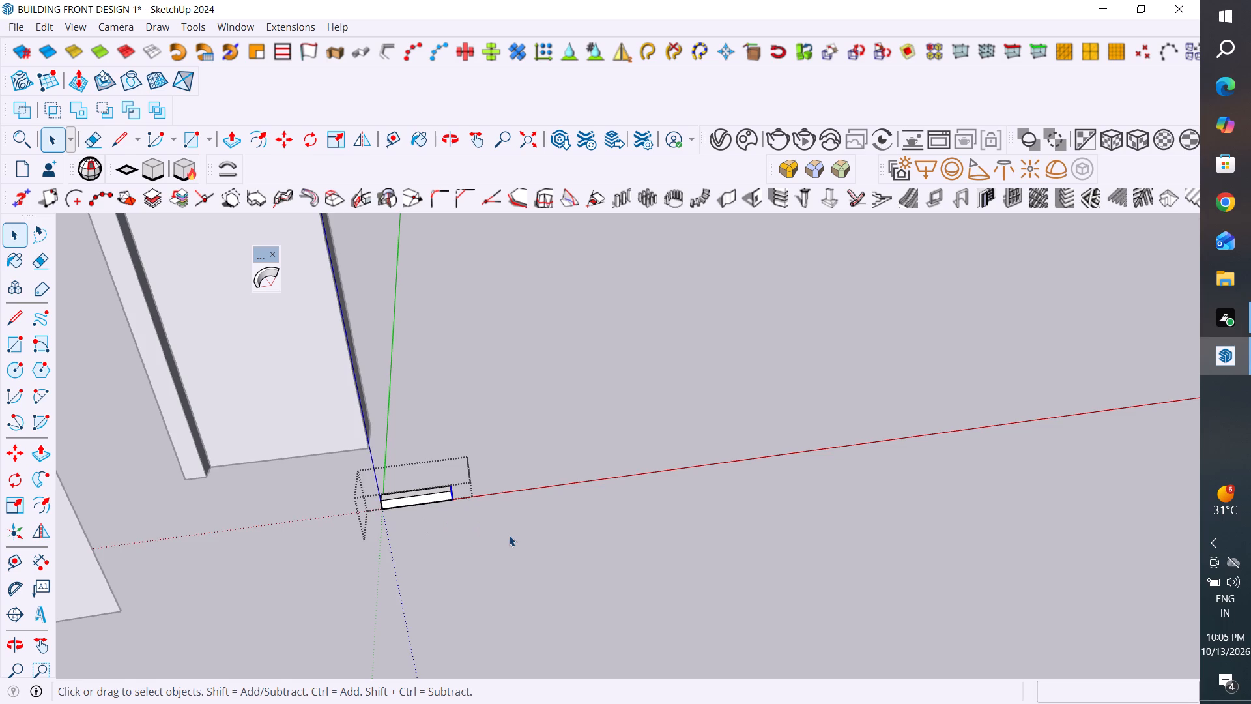
click(439, 500)
click(347, 529)
key(m)
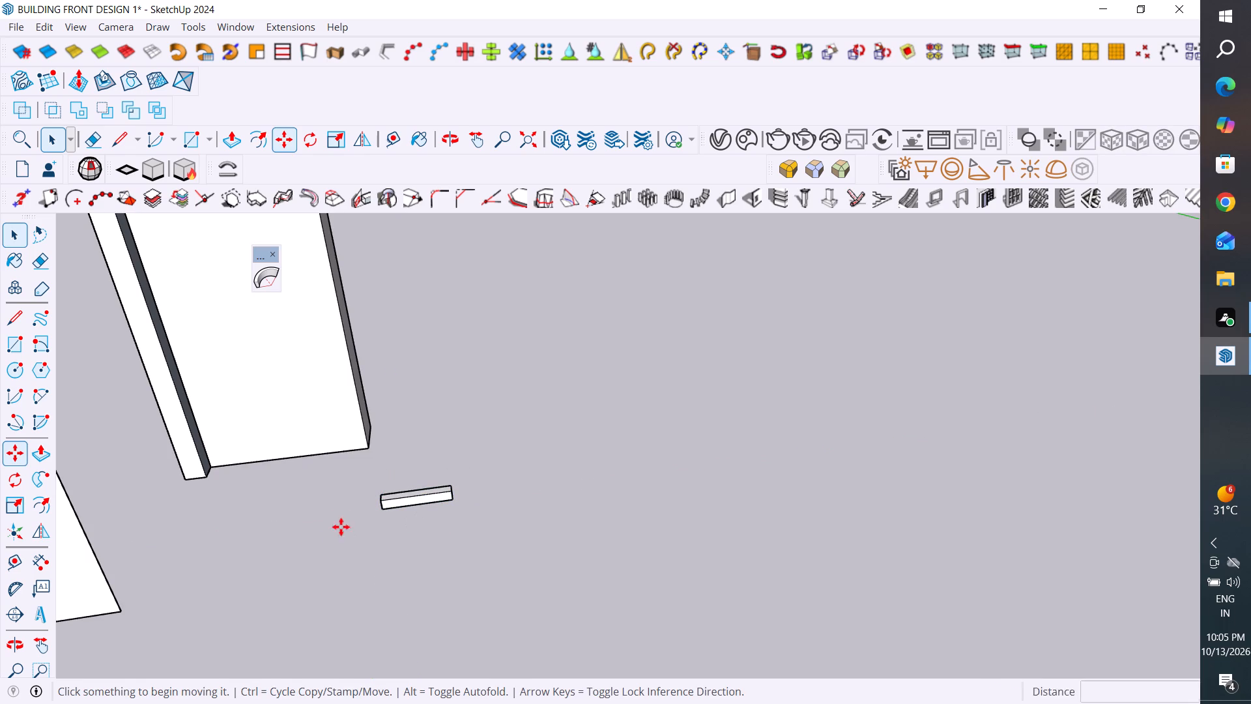
click(384, 512)
scroll(938, 428, down, 13)
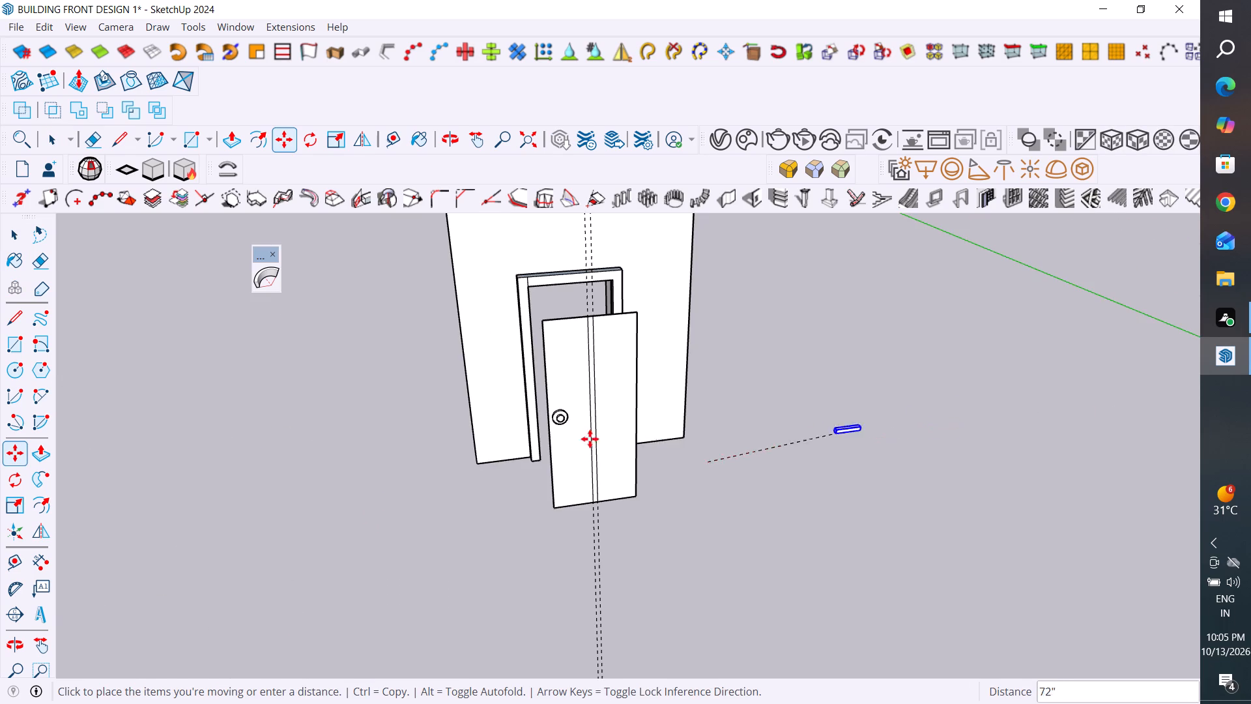
scroll(587, 436, up, 20)
scroll(587, 436, up, 9)
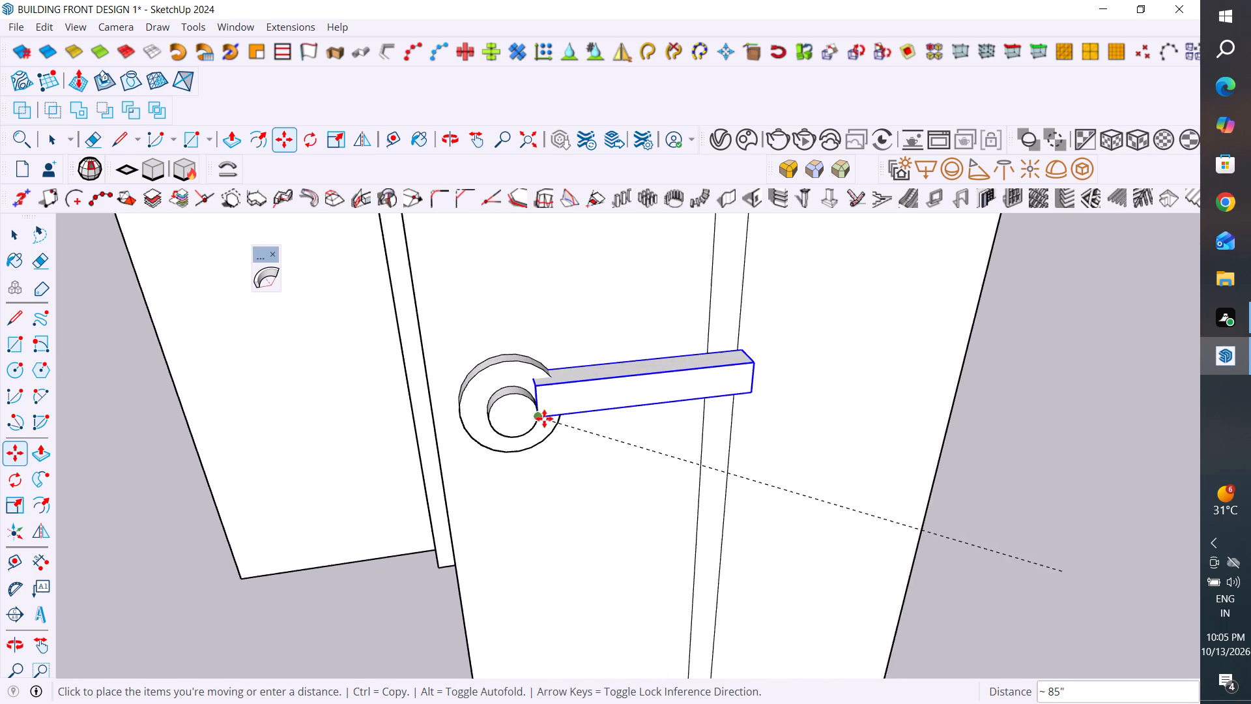
scroll(544, 418, up, 5)
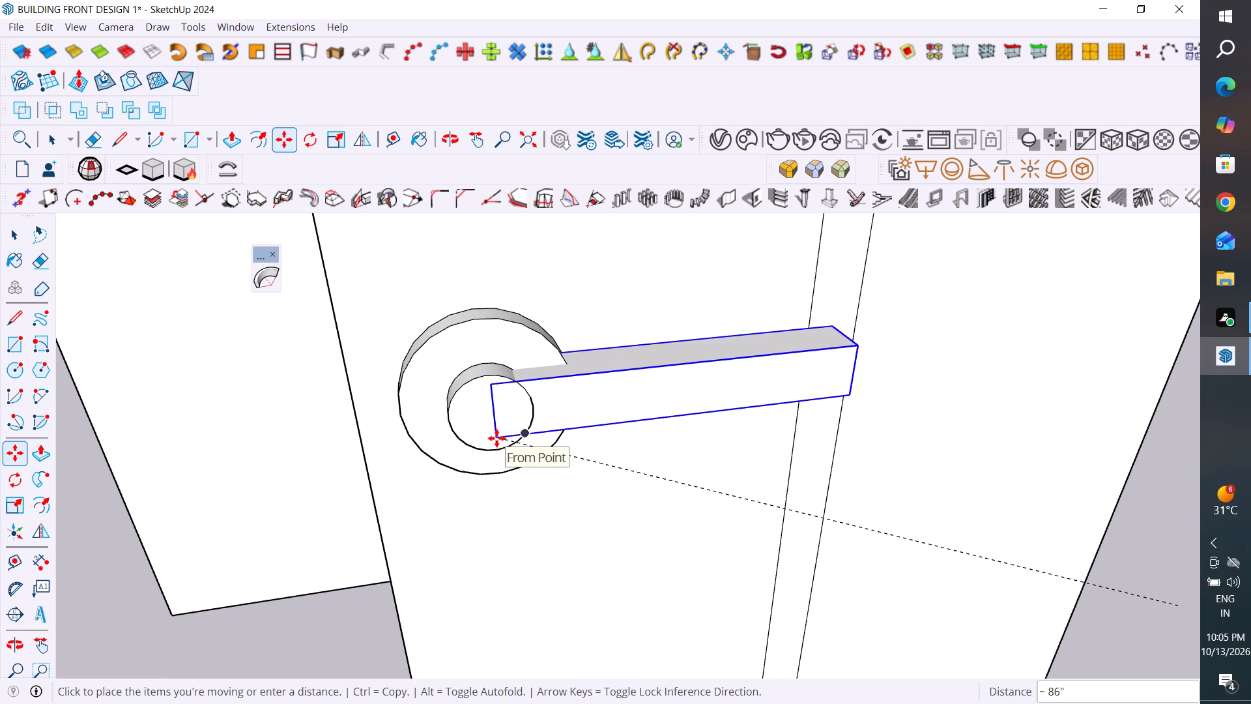
click(496, 438)
Inside the bar group, push the bar's long front face back 1" to reduce its thickness, and close the group.
middle_drag(753, 419, 578, 596)
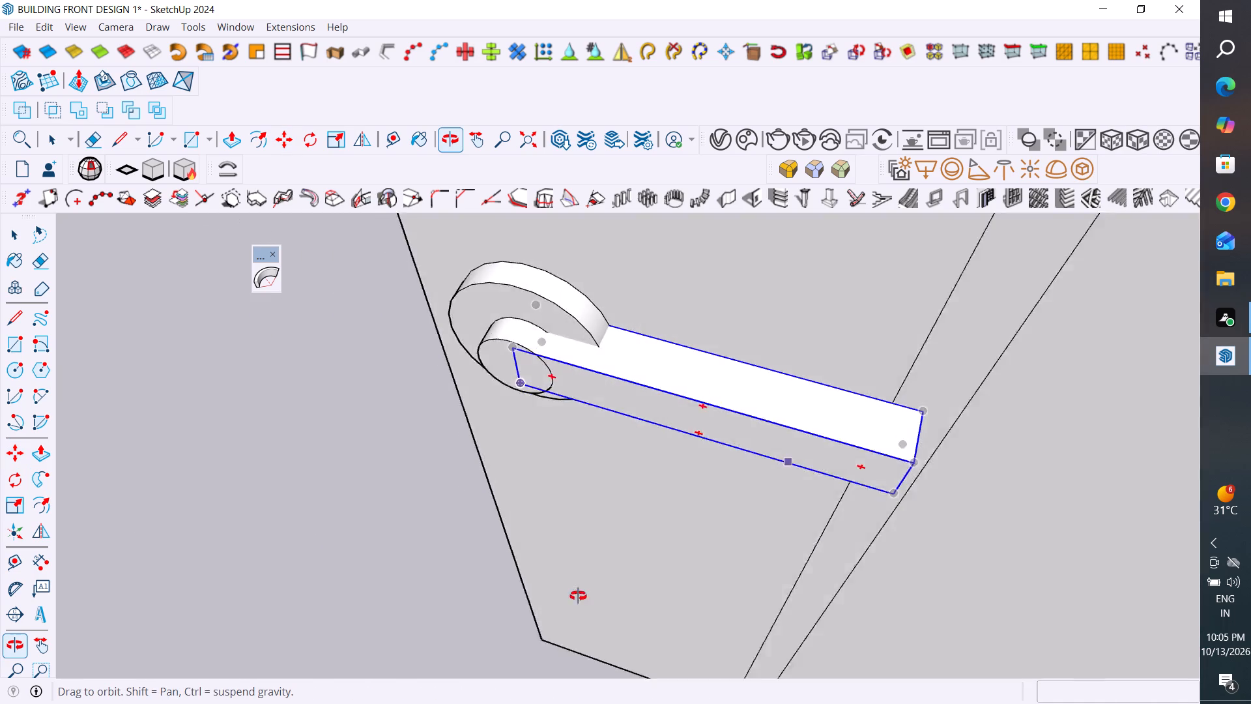
middle_drag(578, 596, 573, 687)
scroll(630, 473, down, 4)
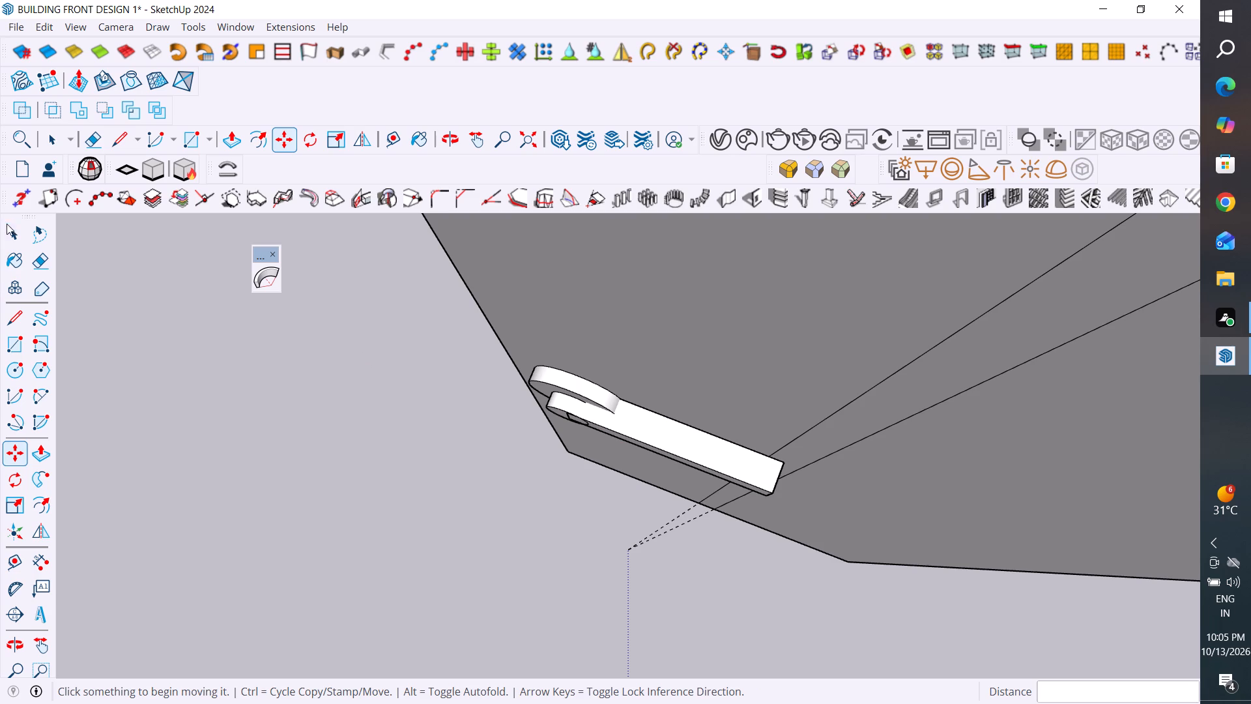
click(20, 235)
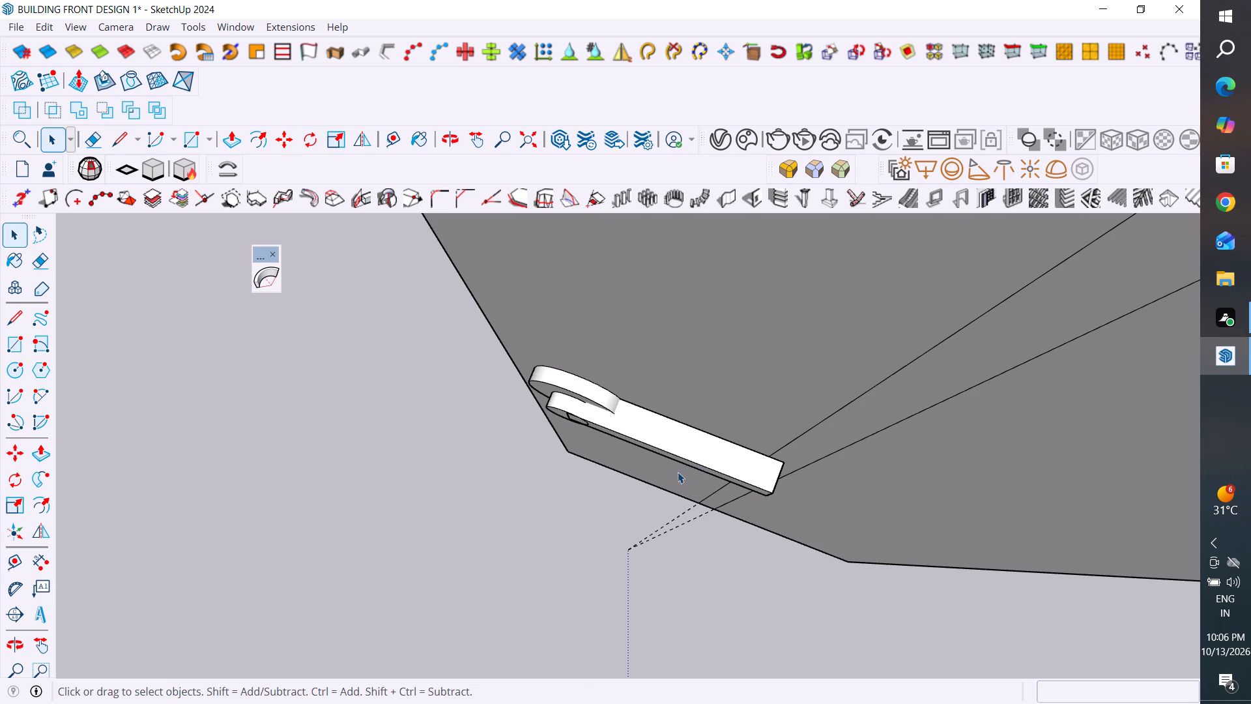
middle_drag(669, 478, 773, 280)
scroll(639, 433, up, 5)
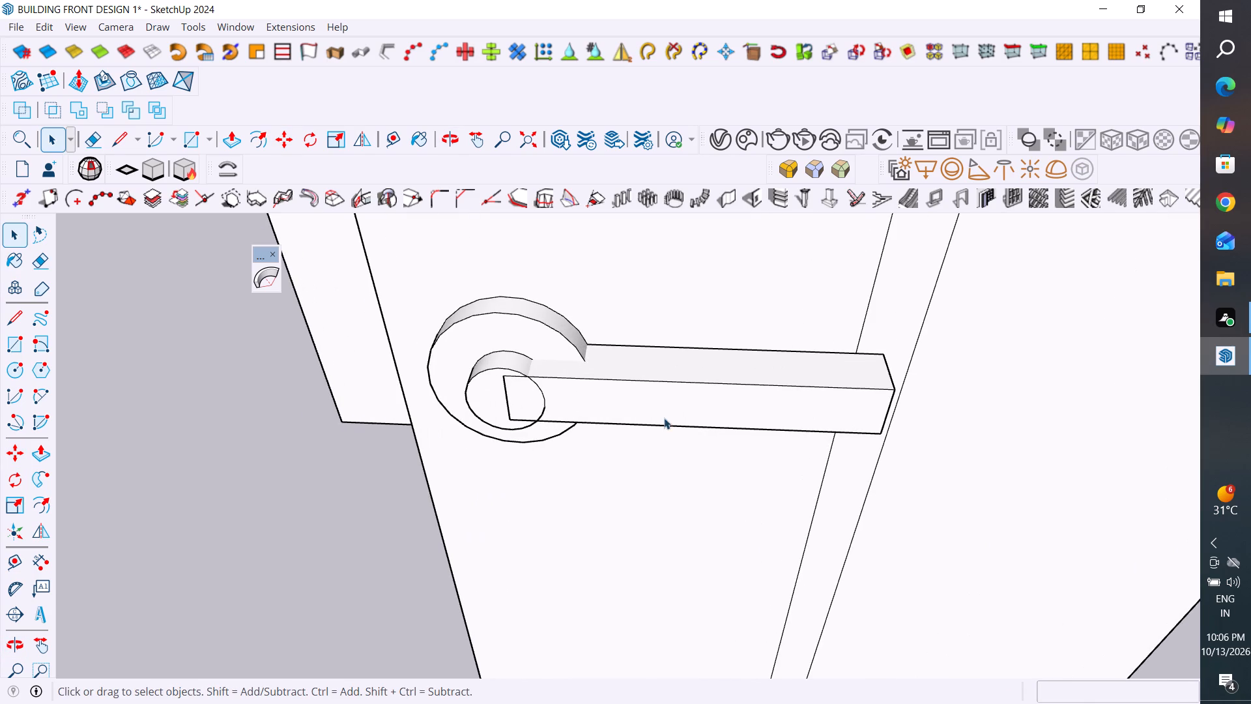
click(665, 406)
triple_click(665, 406)
click(665, 406)
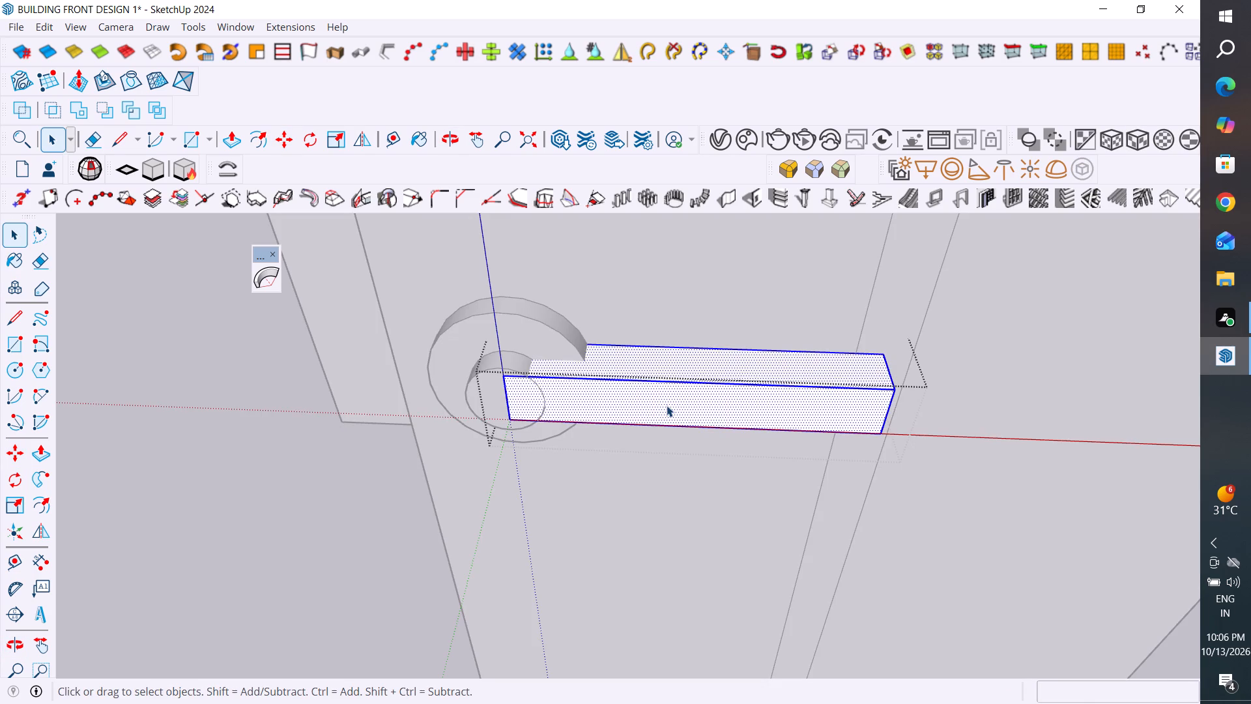
double_click(710, 396)
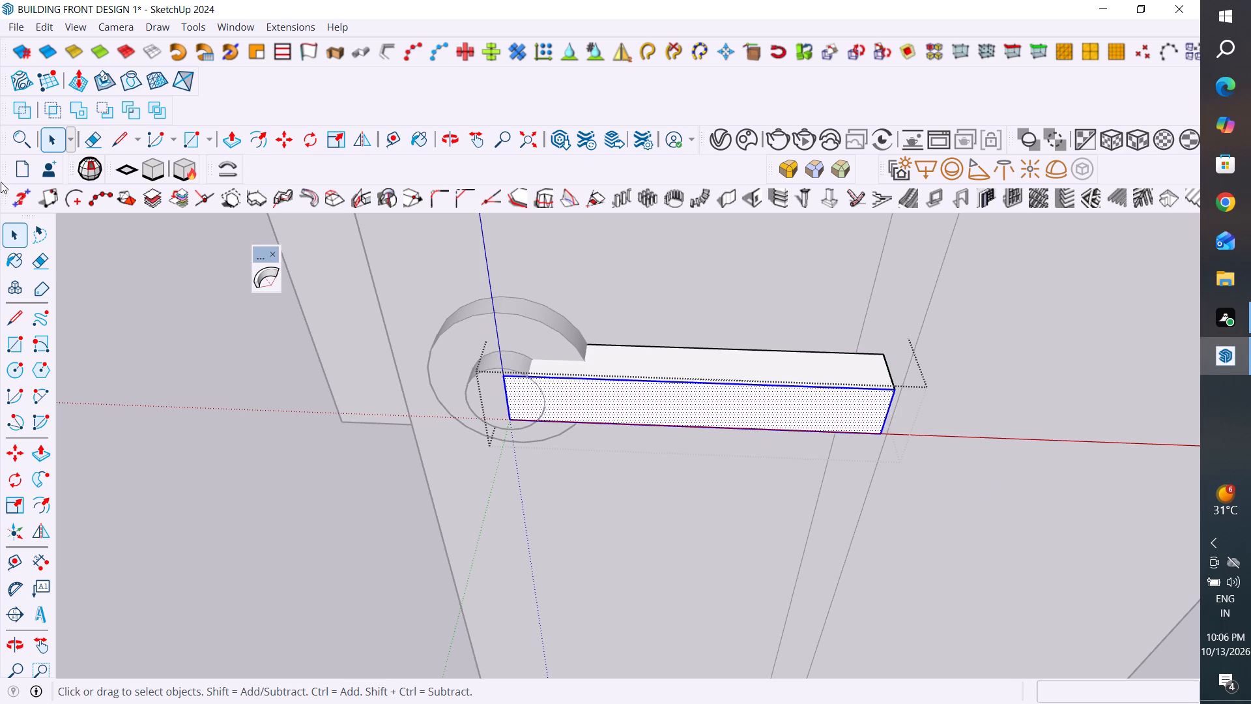
click(230, 138)
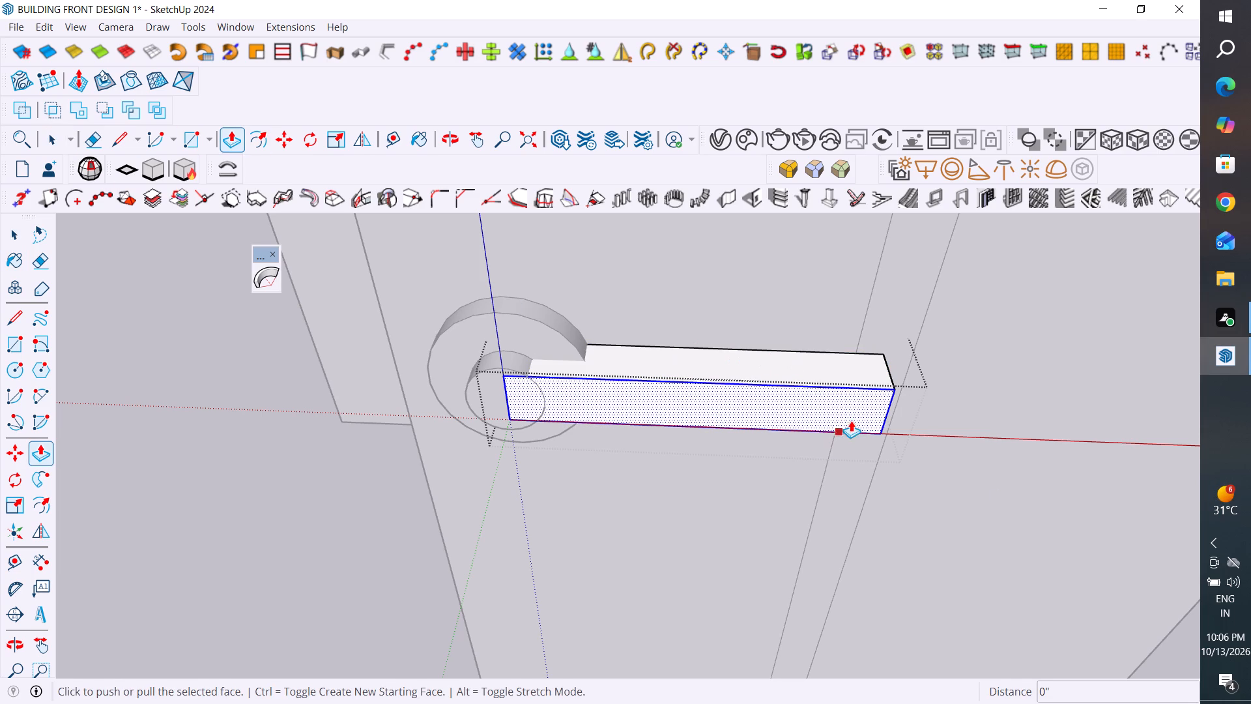
click(854, 416)
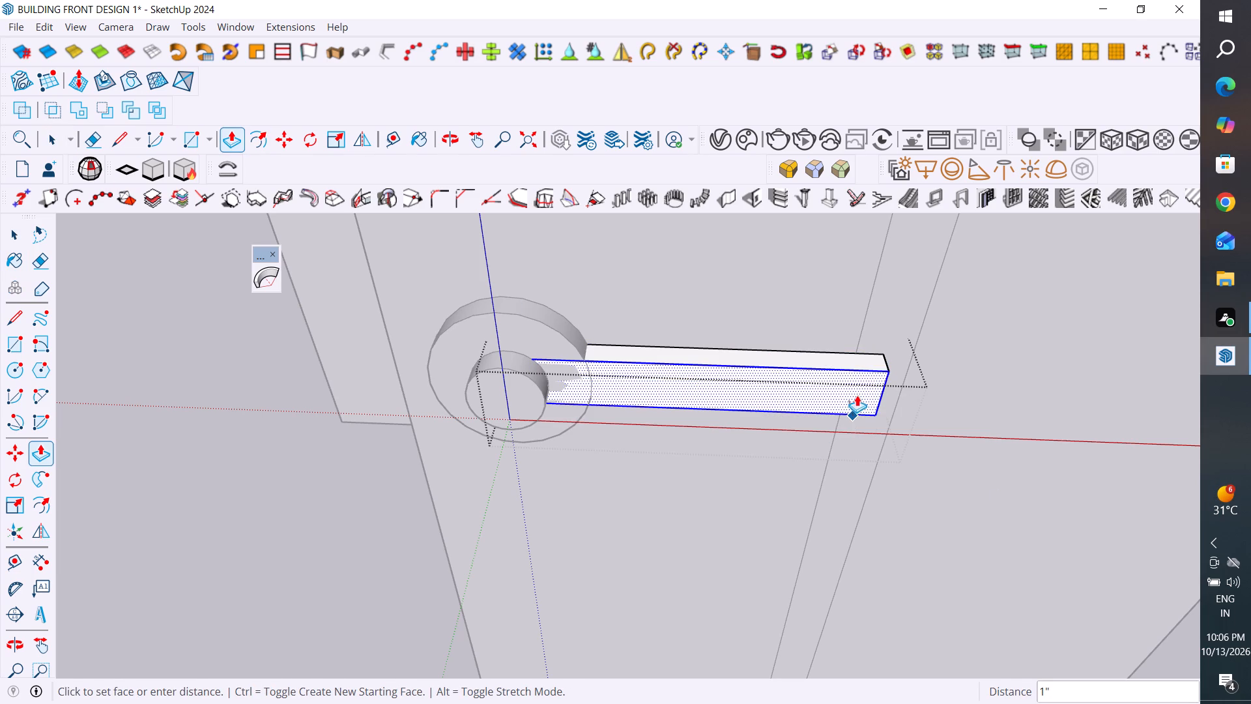
click(857, 395)
click(14, 242)
click(137, 318)
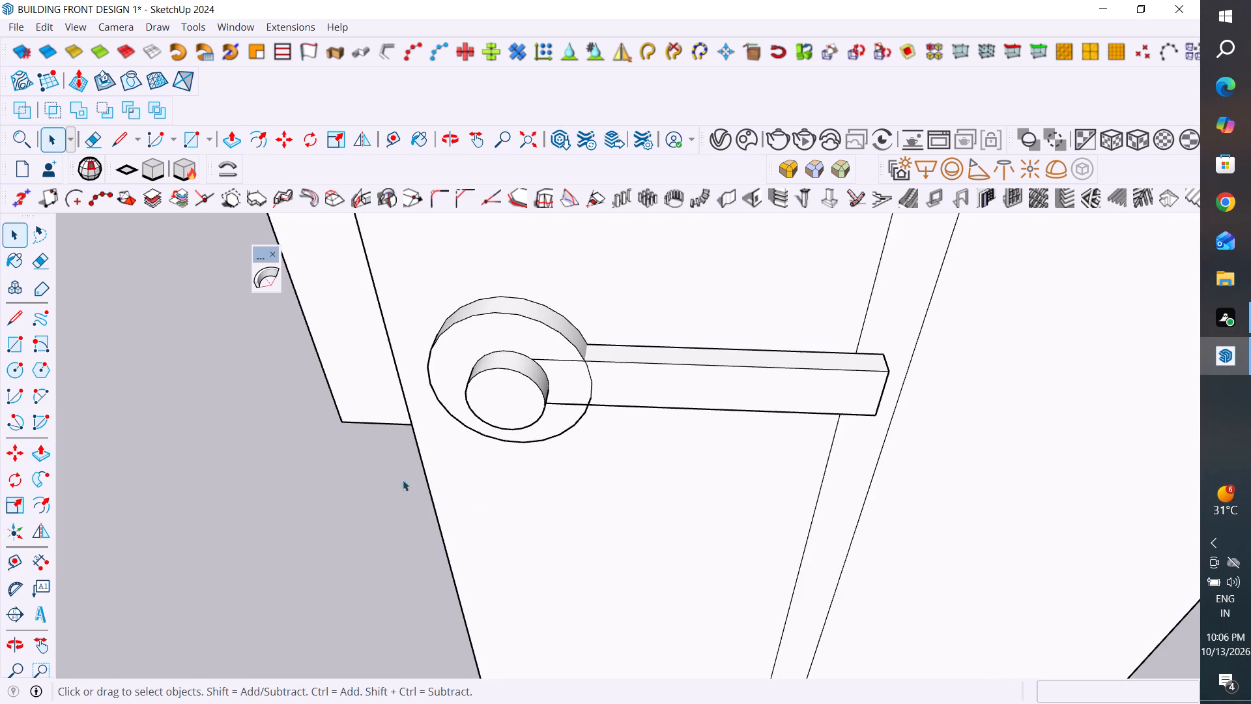
Move the thinned bar group 1" outward from the door along the green axis to the front of the small round knob.
middle_drag(549, 461, 641, 655)
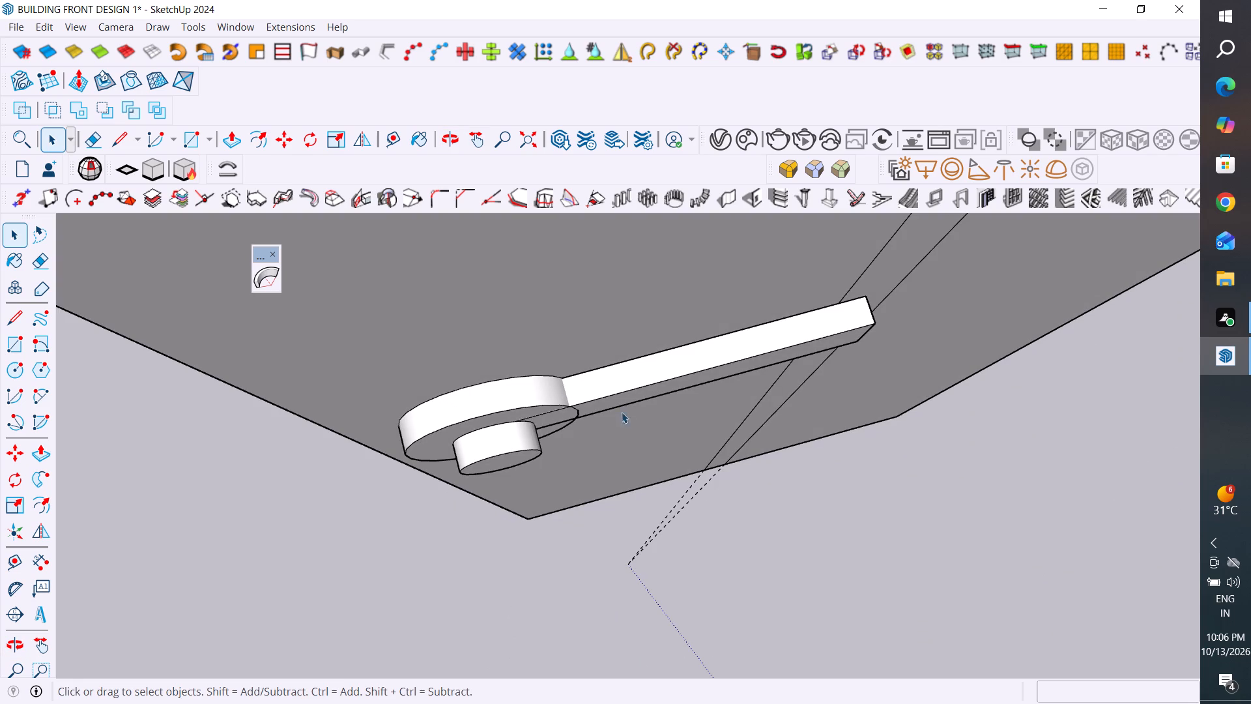
click(632, 402)
key(m)
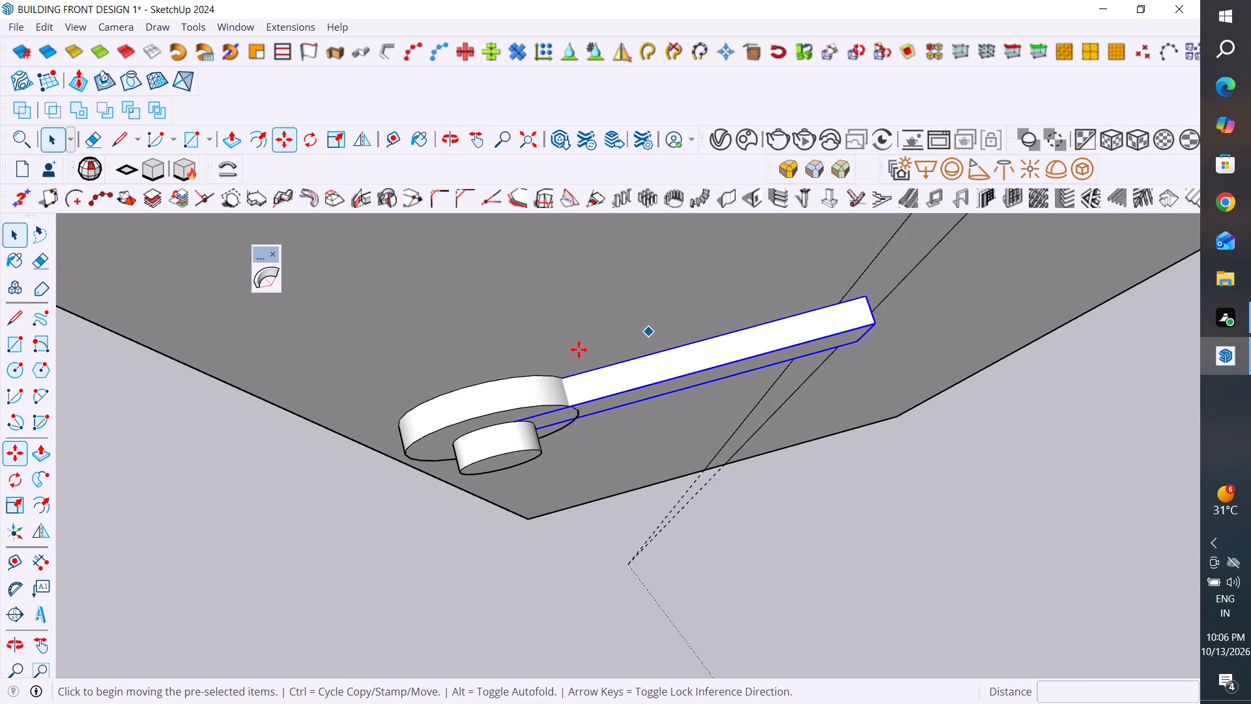
click(513, 428)
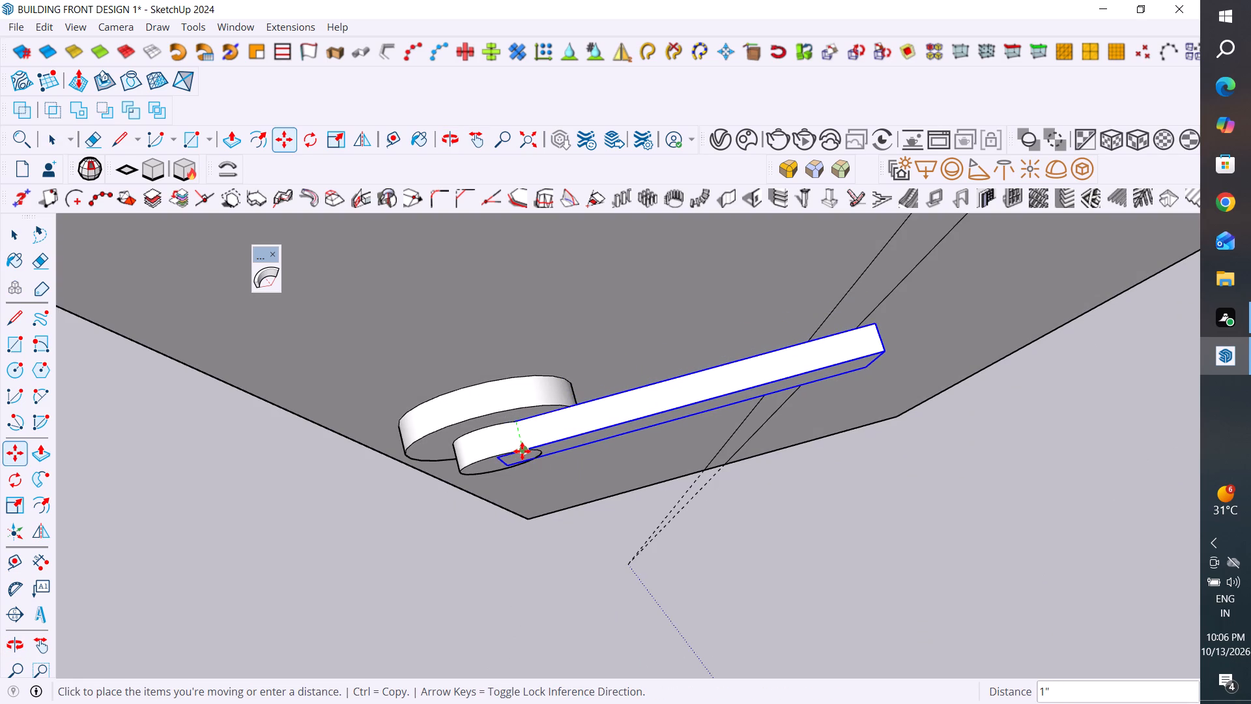
click(522, 451)
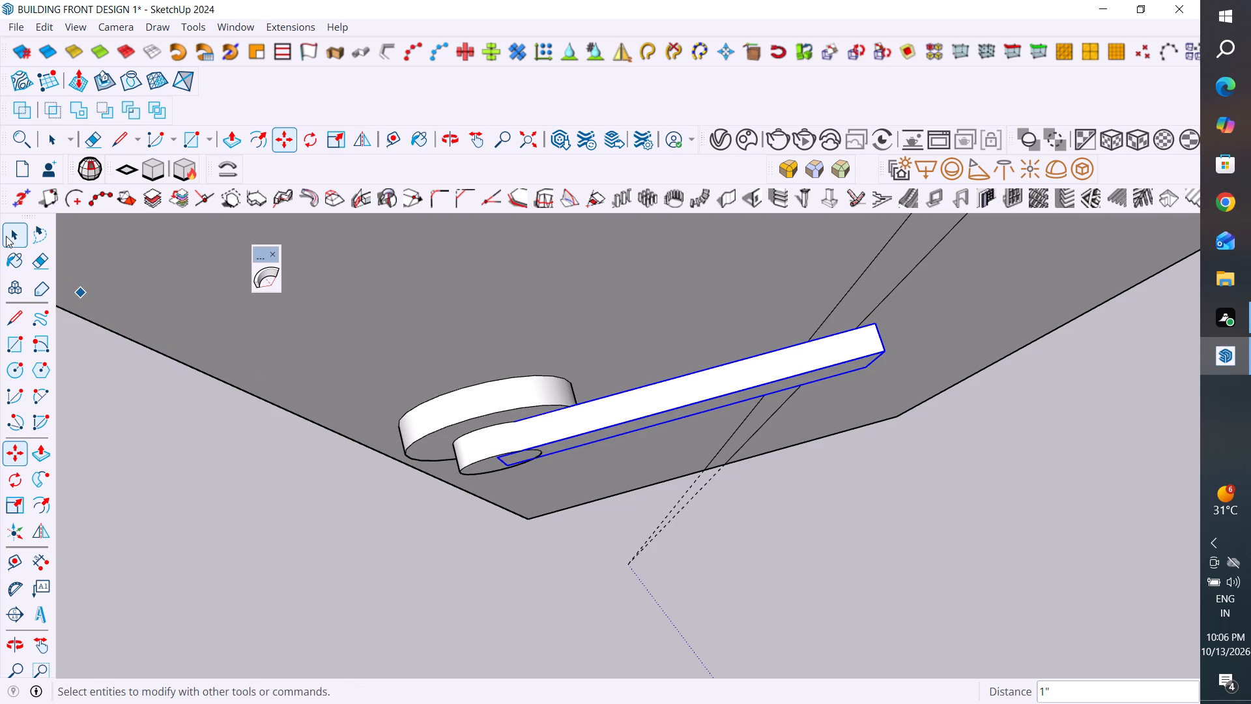
click(6, 236)
click(429, 521)
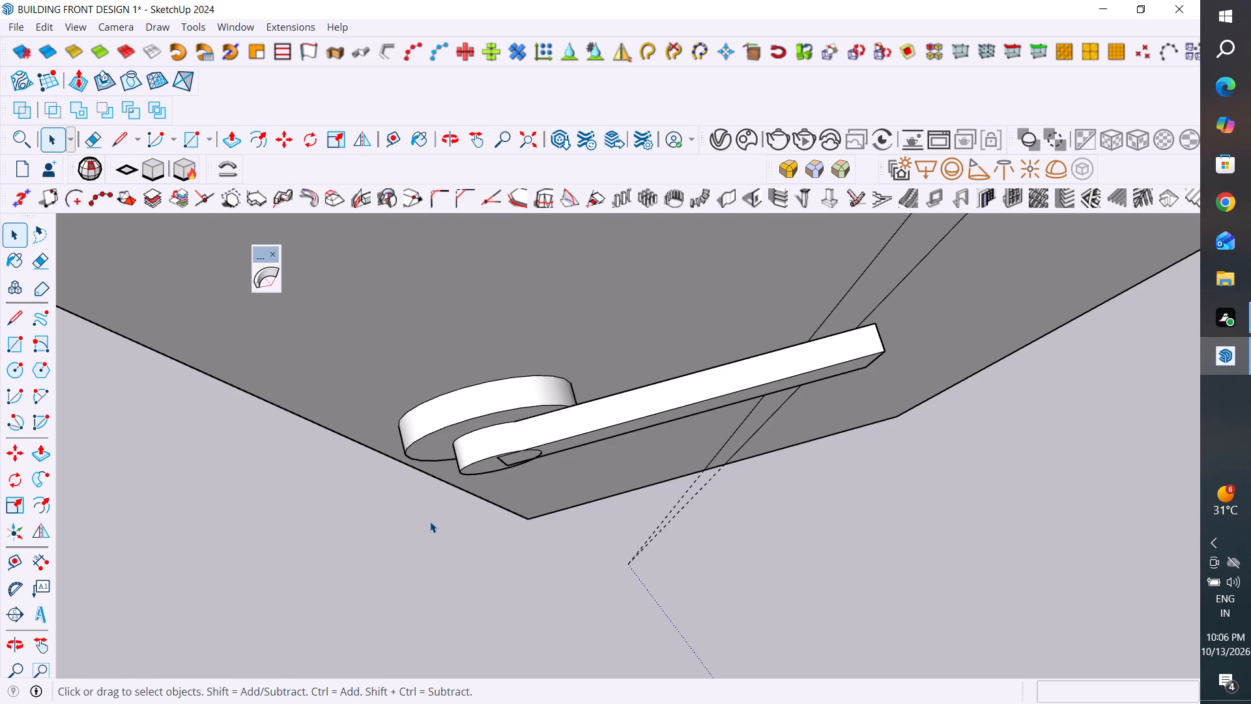
Examine the lever handle's size and position against the whole door and frame.
scroll(747, 612, down, 3)
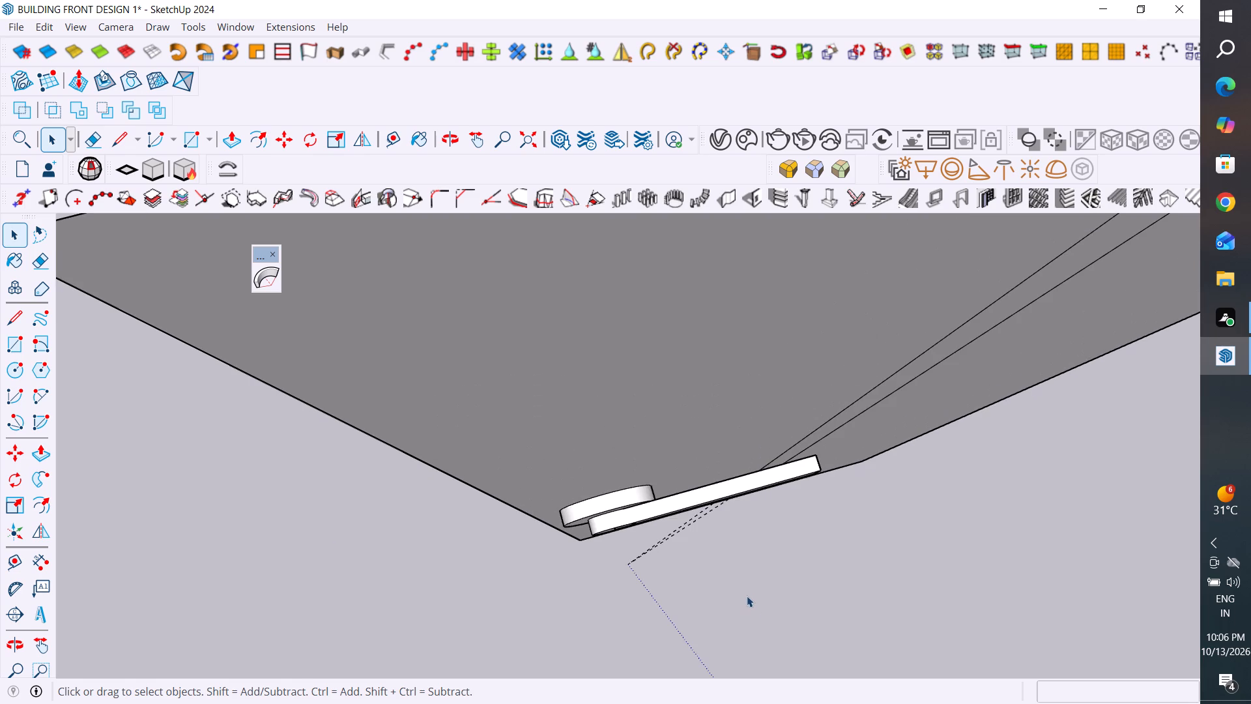
click(748, 593)
scroll(669, 445, down, 4)
middle_drag(704, 536, 665, 368)
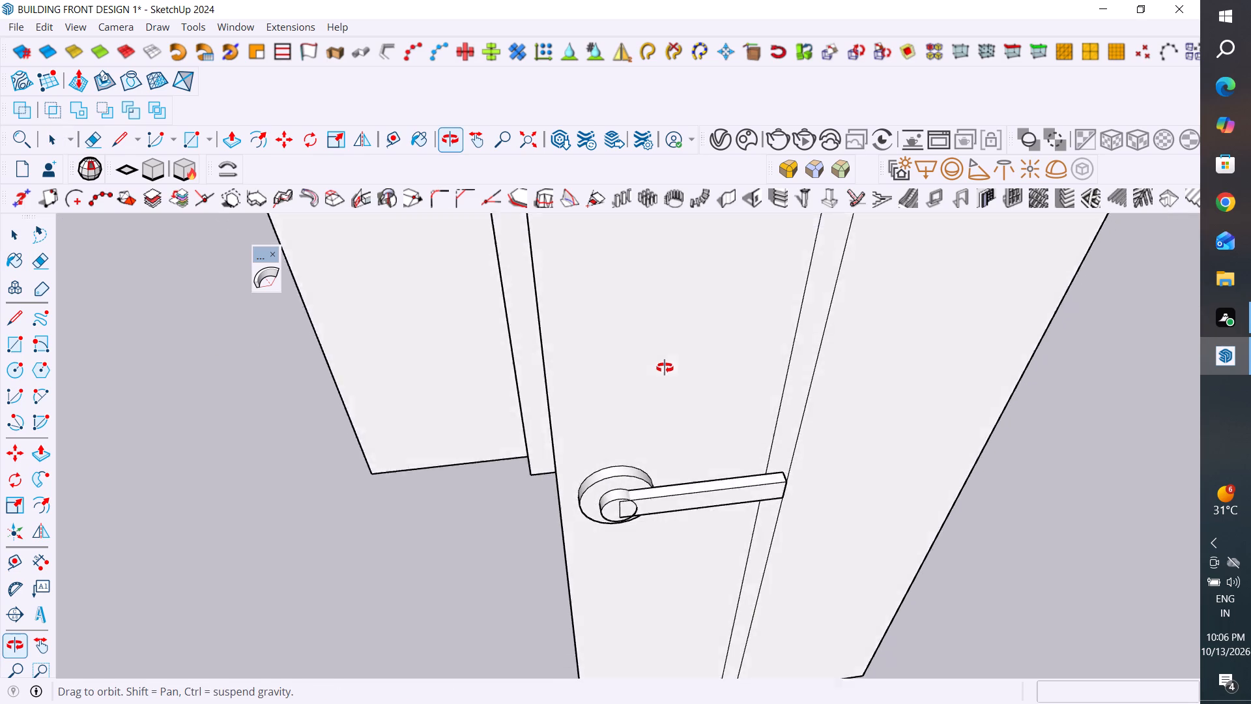
middle_drag(665, 368, 554, 387)
scroll(602, 360, down, 20)
scroll(602, 360, down, 1)
click(749, 480)
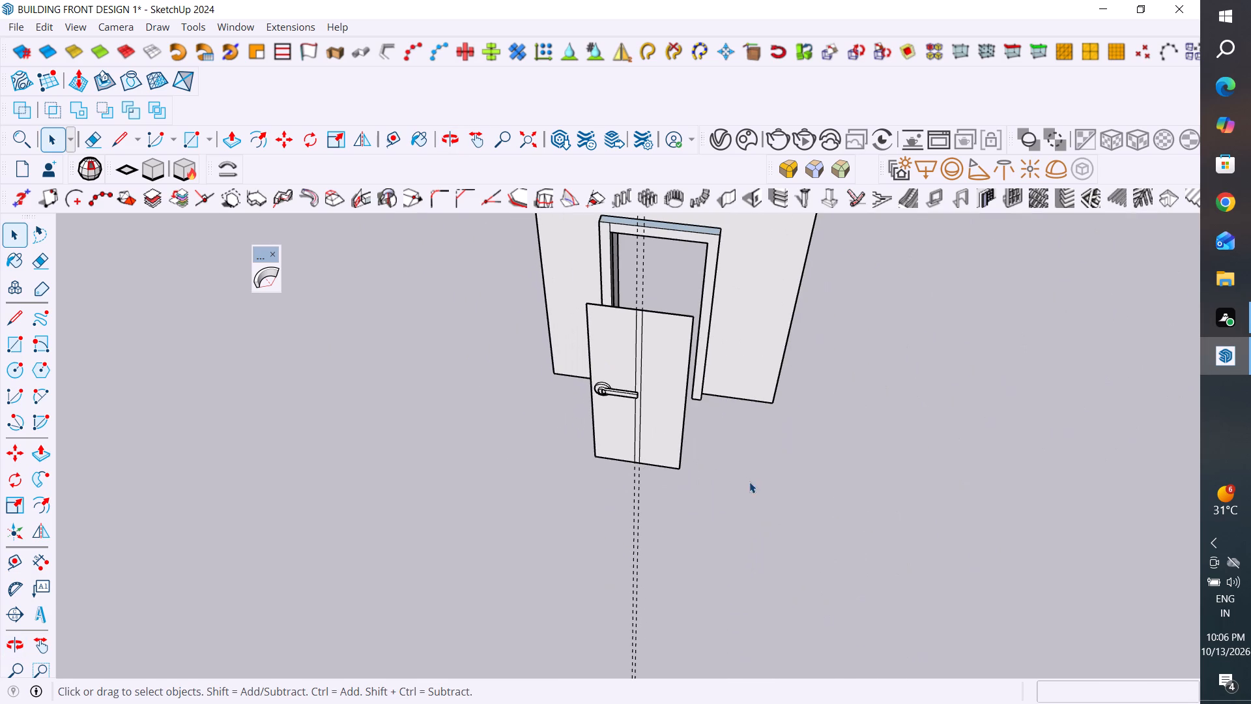
drag(667, 510, 580, 596)
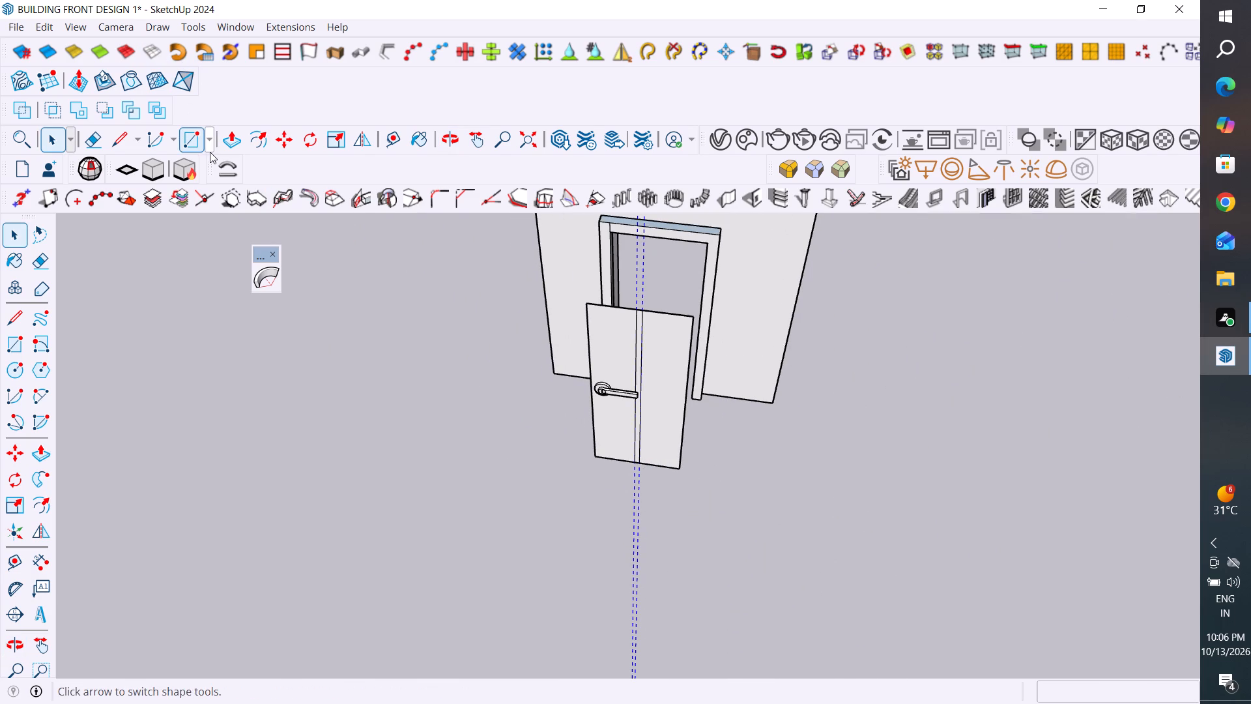
scroll(620, 428, up, 1)
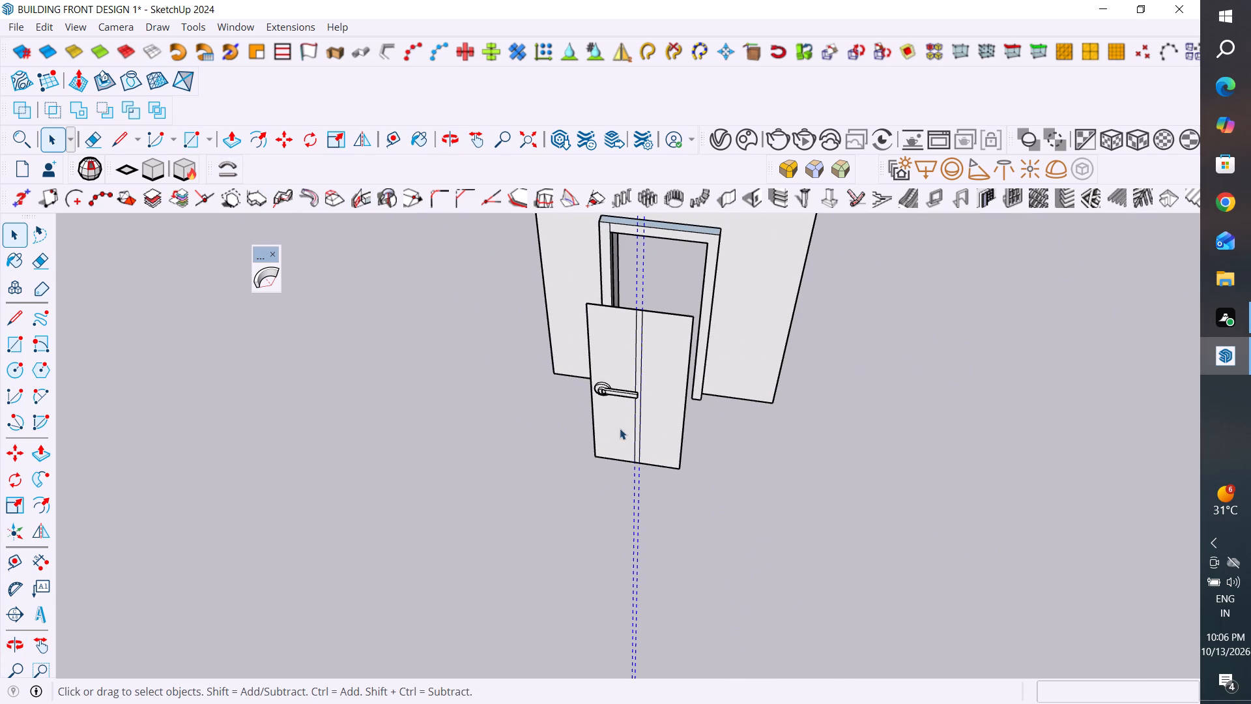
scroll(620, 428, up, 4)
scroll(626, 441, down, 6)
middle_drag(610, 528, 663, 285)
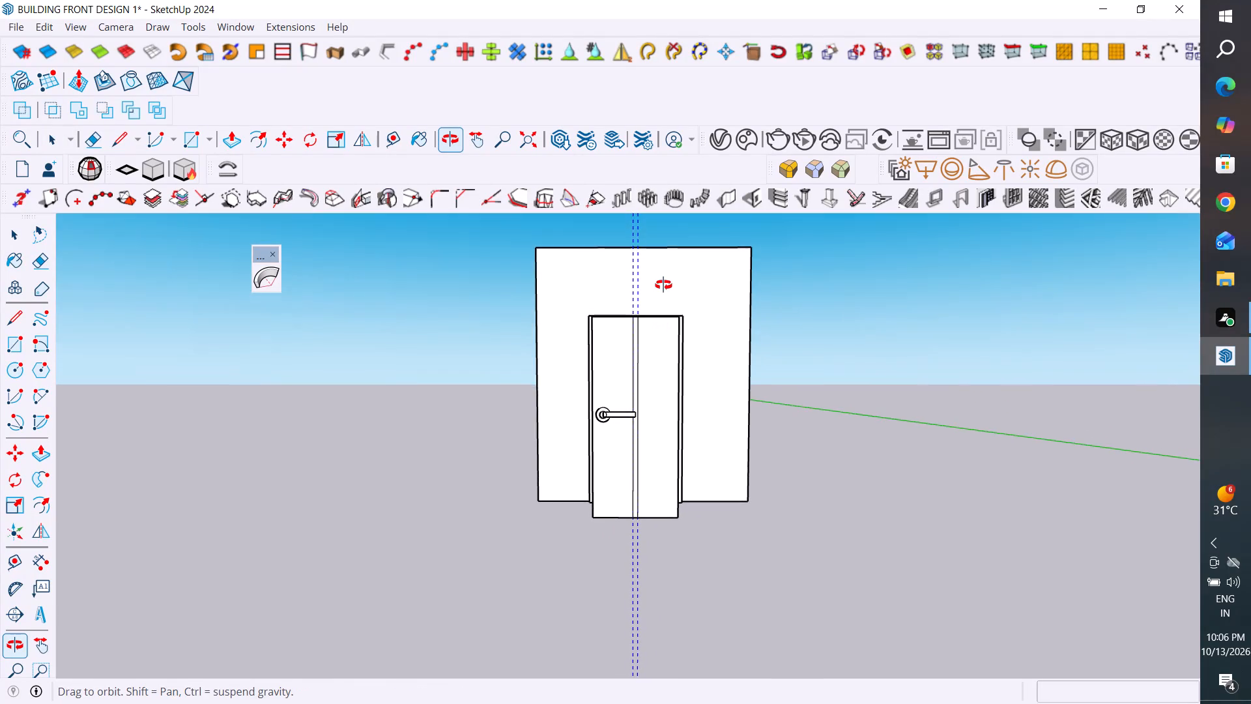
middle_drag(663, 285, 670, 315)
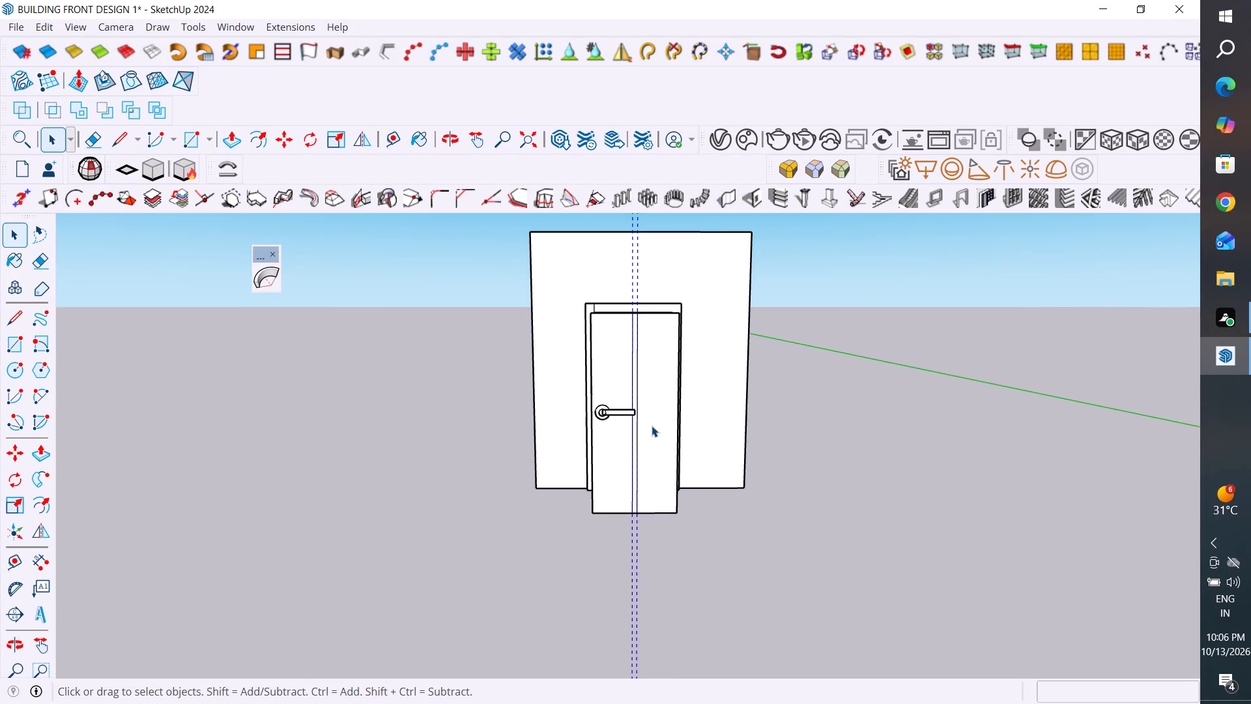
click(657, 471)
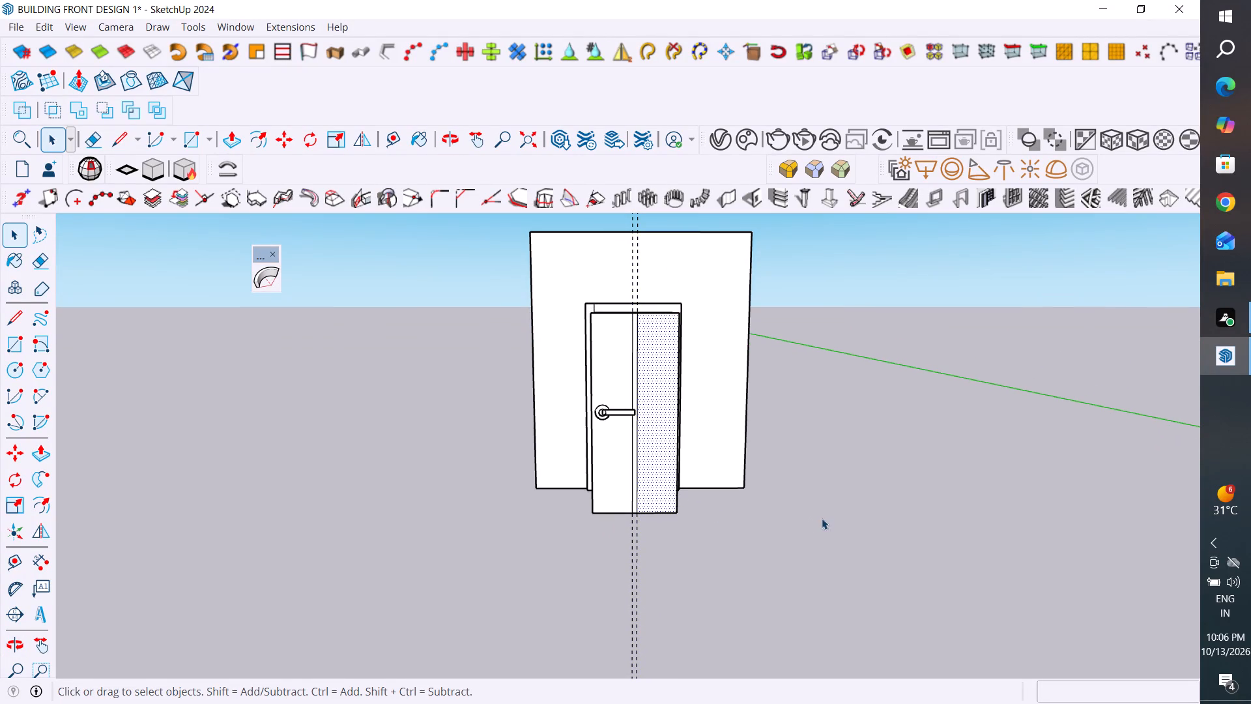
click(752, 568)
click(668, 472)
Inside the bar group, push the bar's long underside face up 1" to make the lever slimmer.
scroll(633, 442, up, 10)
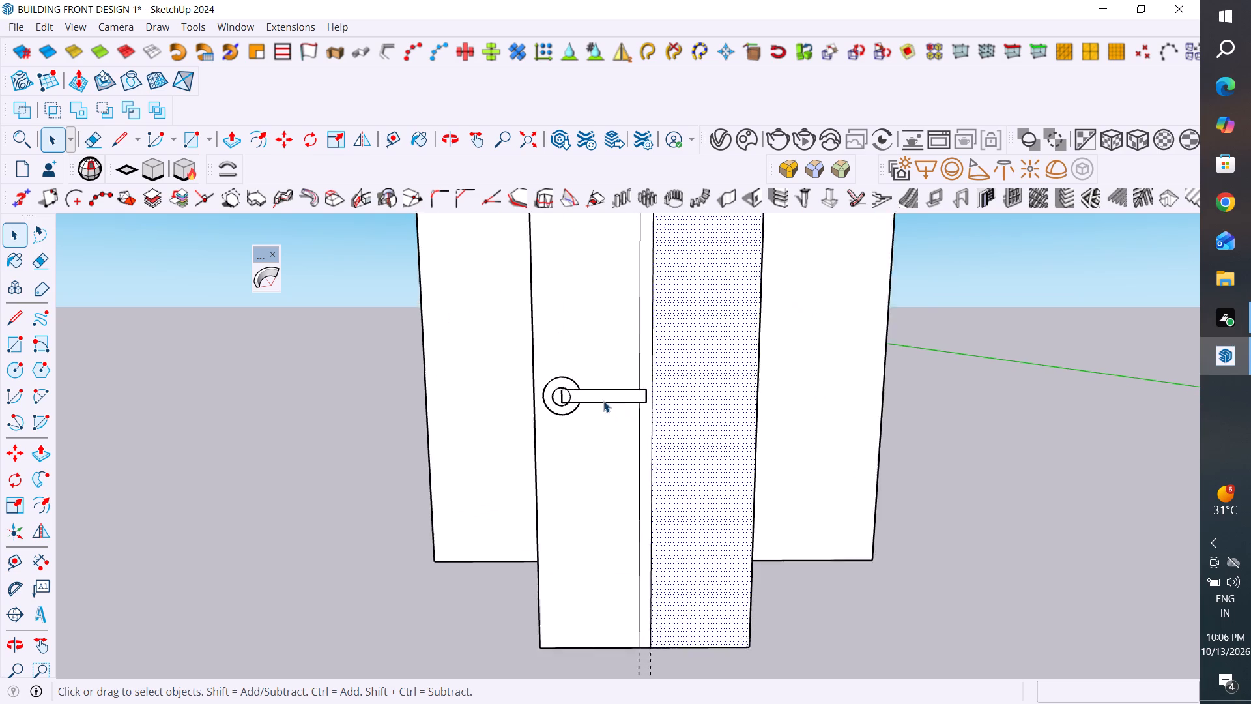
scroll(603, 401, up, 1)
middle_drag(601, 410, 585, 269)
scroll(587, 396, up, 11)
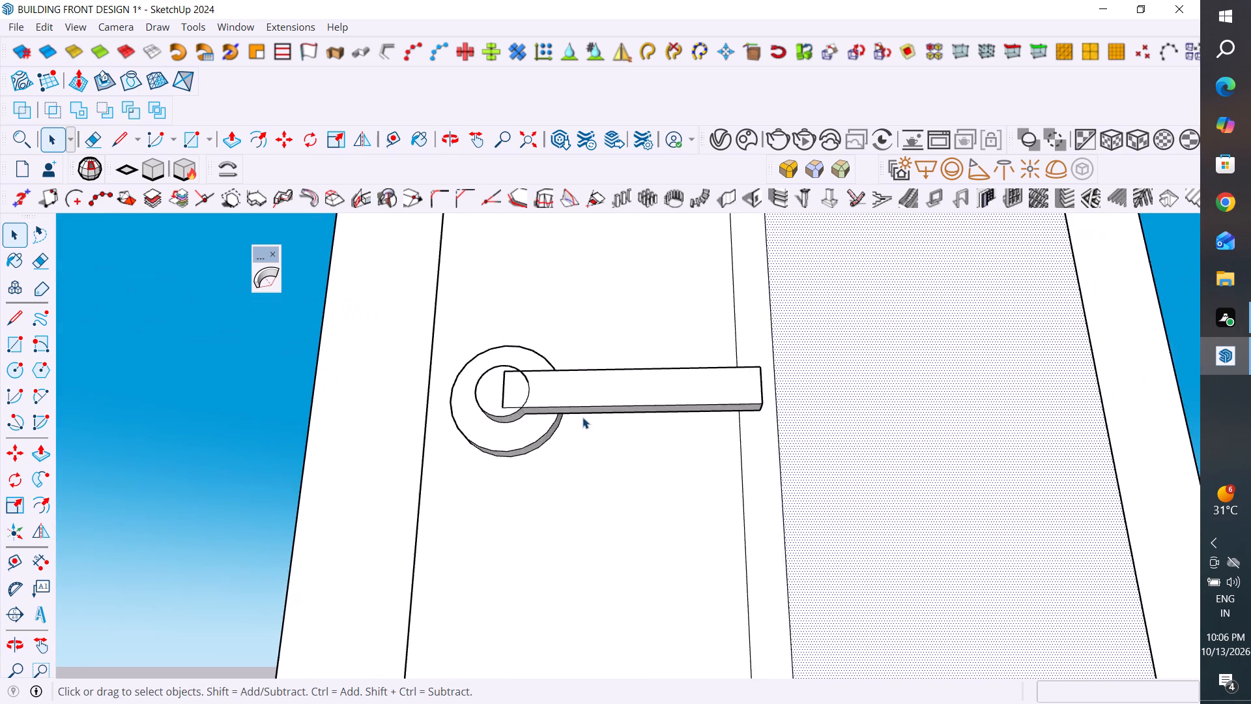
scroll(582, 417, up, 3)
middle_drag(599, 420, 605, 323)
triple_click(614, 399)
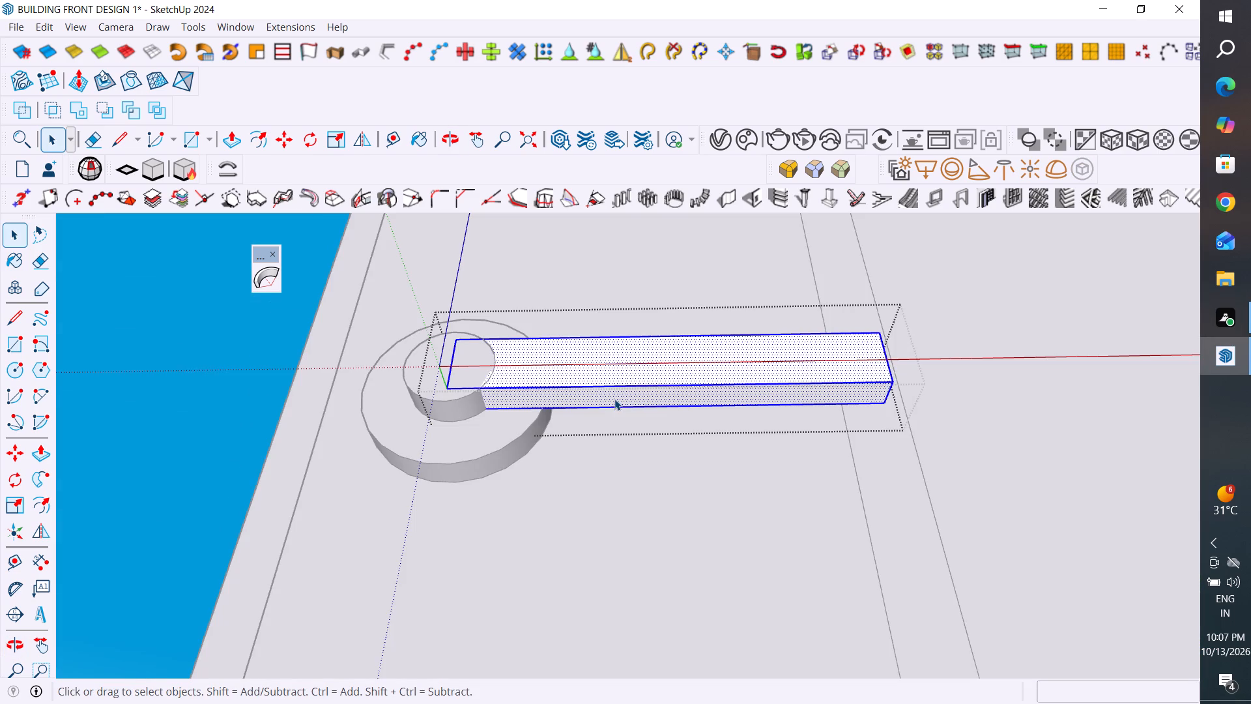
click(618, 398)
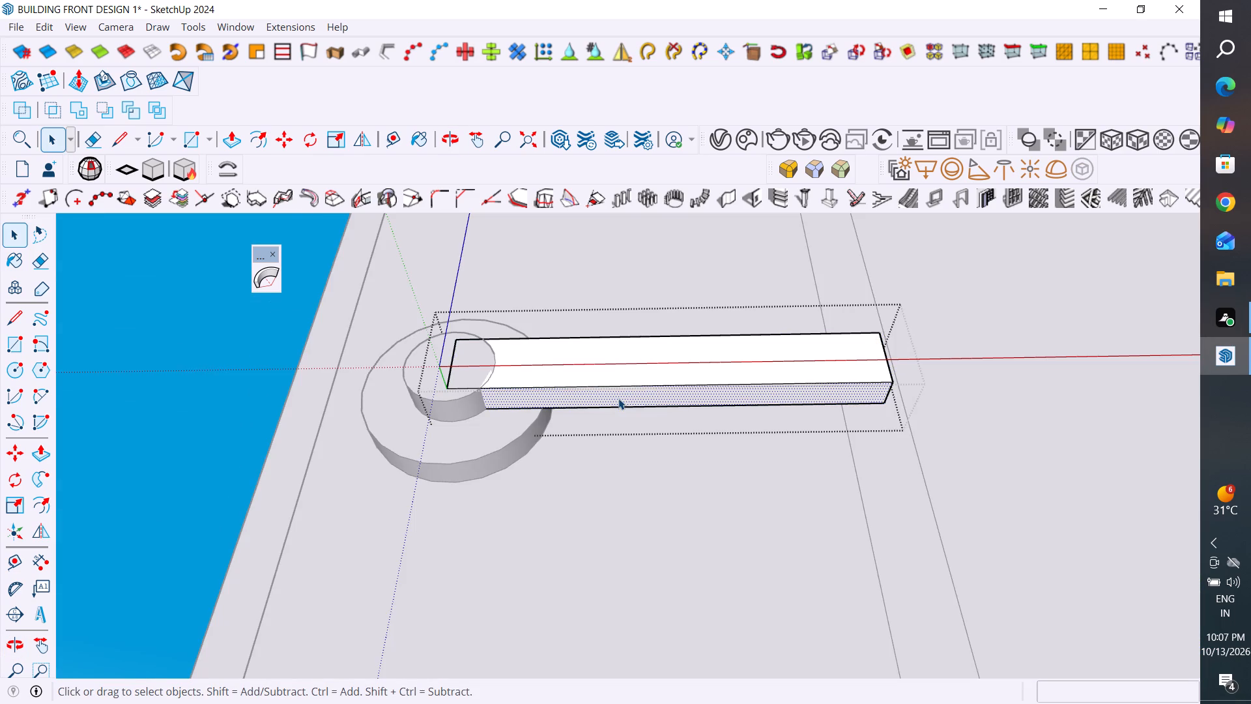
click(242, 143)
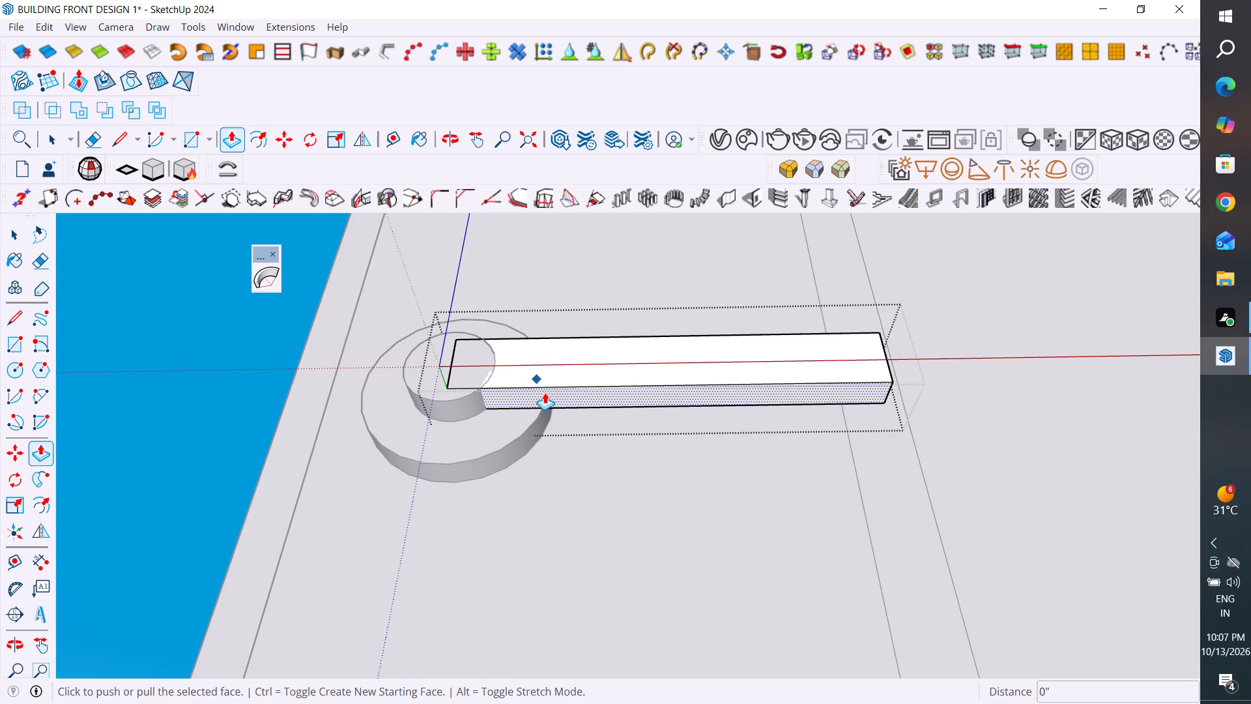
click(547, 394)
click(555, 379)
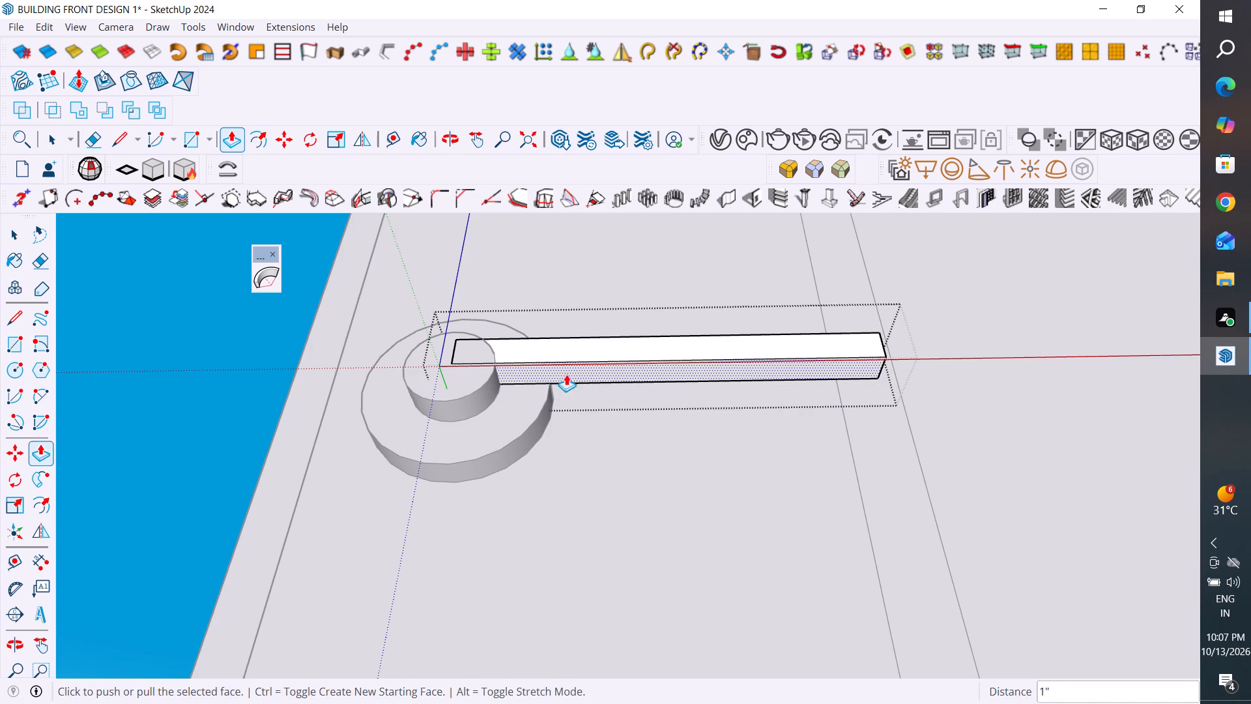
Inside the bar group, push the bar's free end face back 4" to shorten the lever, and close the group.
middle_drag(791, 444, 547, 624)
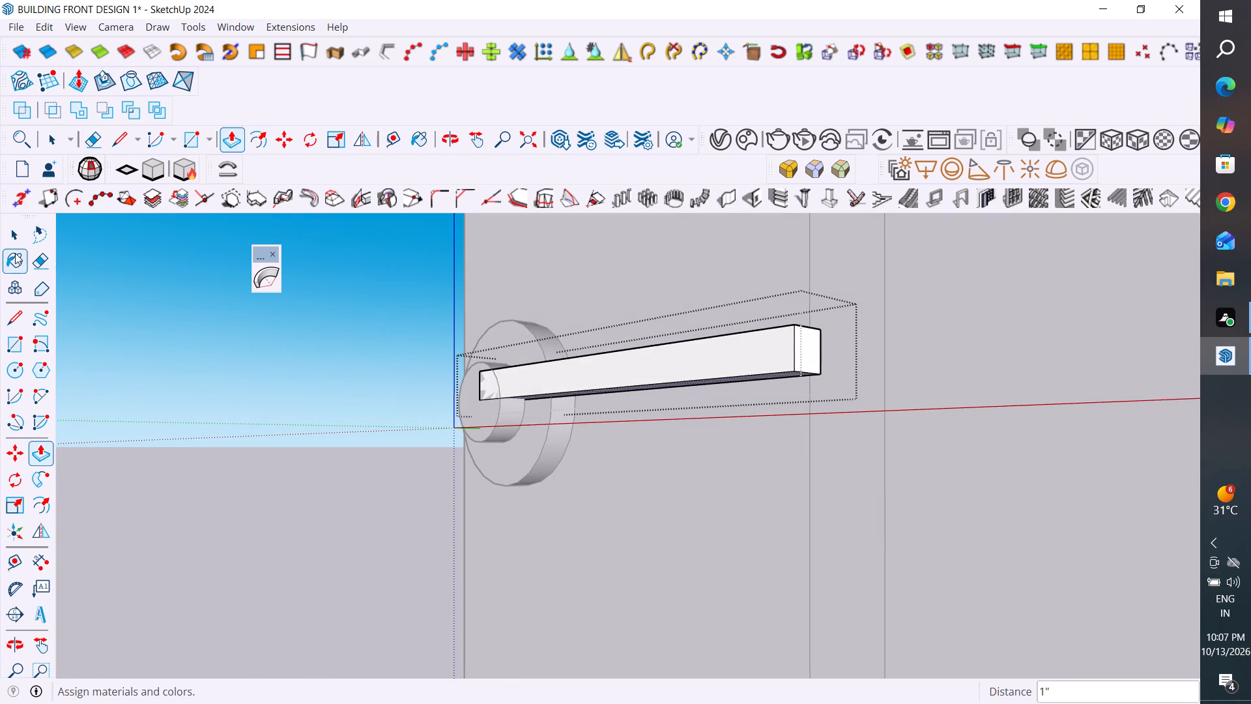
click(16, 242)
scroll(549, 577, down, 1)
middle_drag(509, 636, 498, 648)
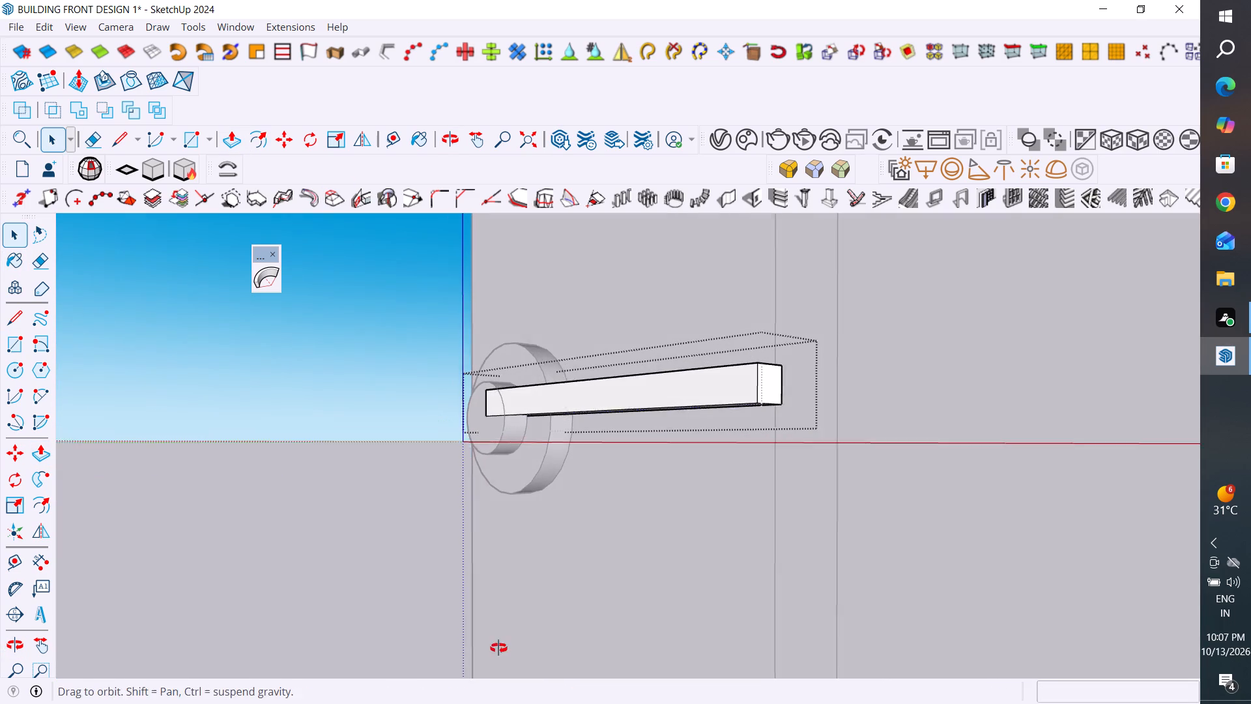
middle_drag(498, 648, 489, 662)
scroll(741, 458, up, 7)
triple_click(740, 418)
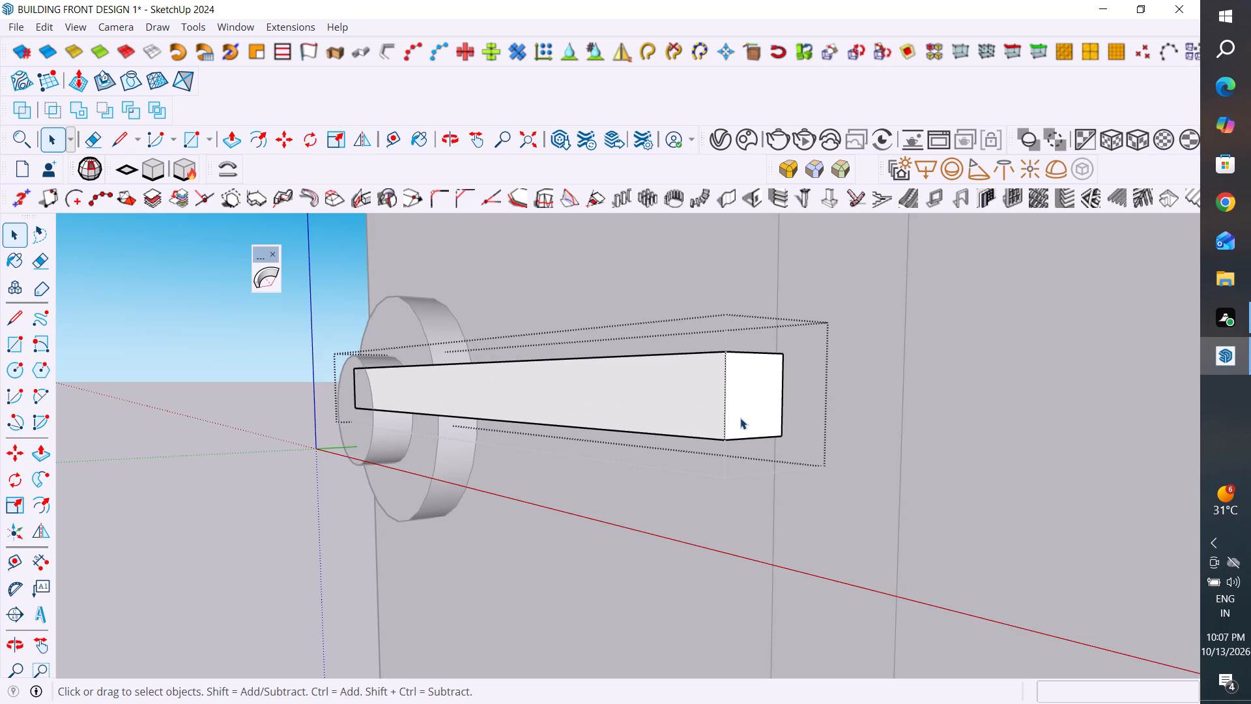
click(740, 418)
click(210, 484)
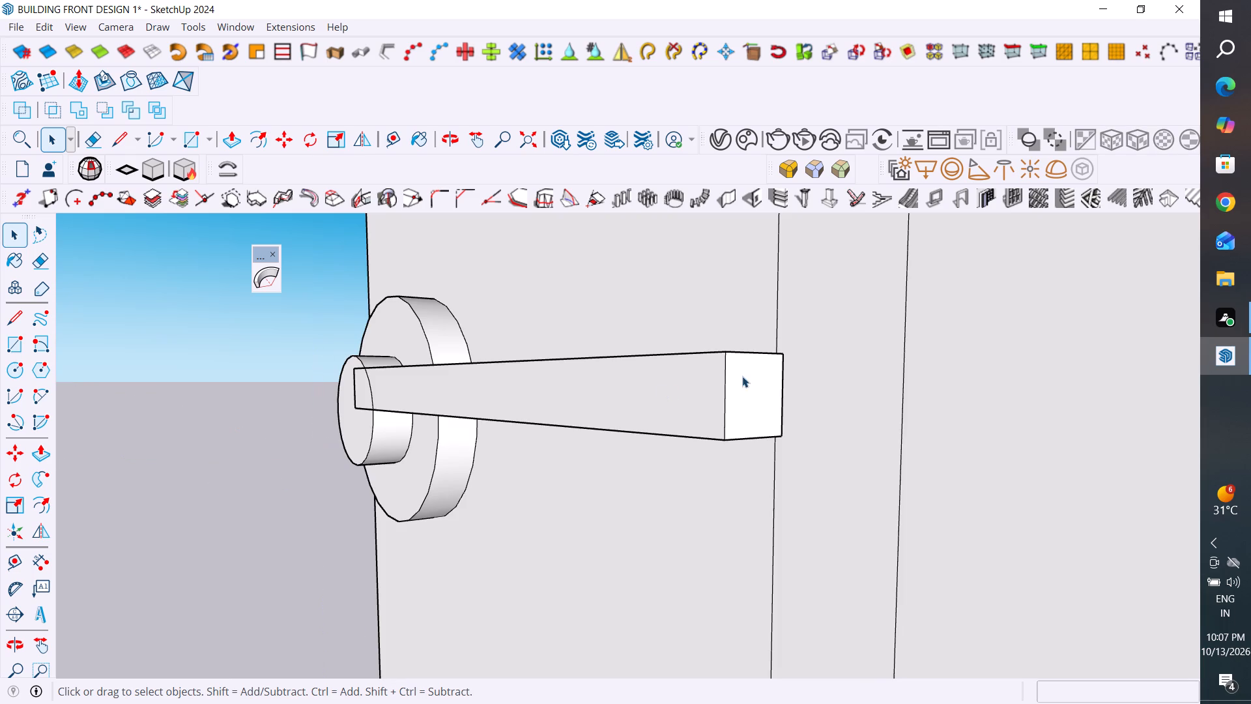
click(746, 396)
click(746, 396)
double_click(746, 396)
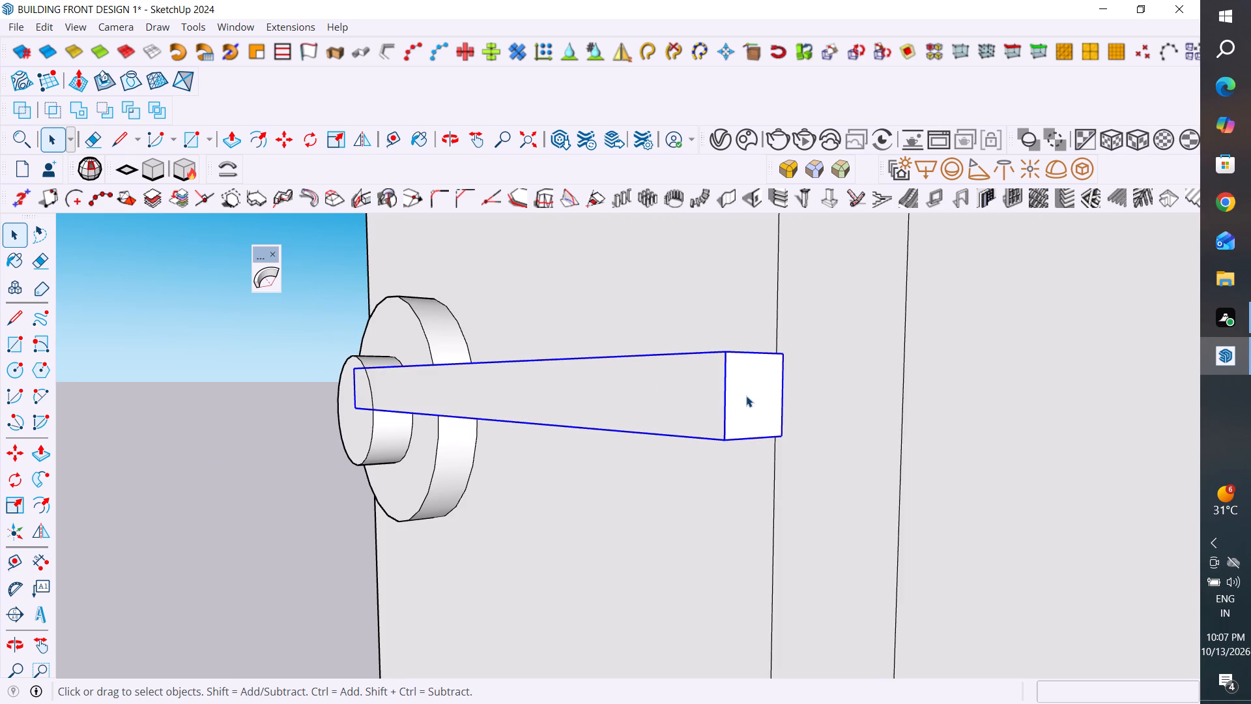
click(746, 396)
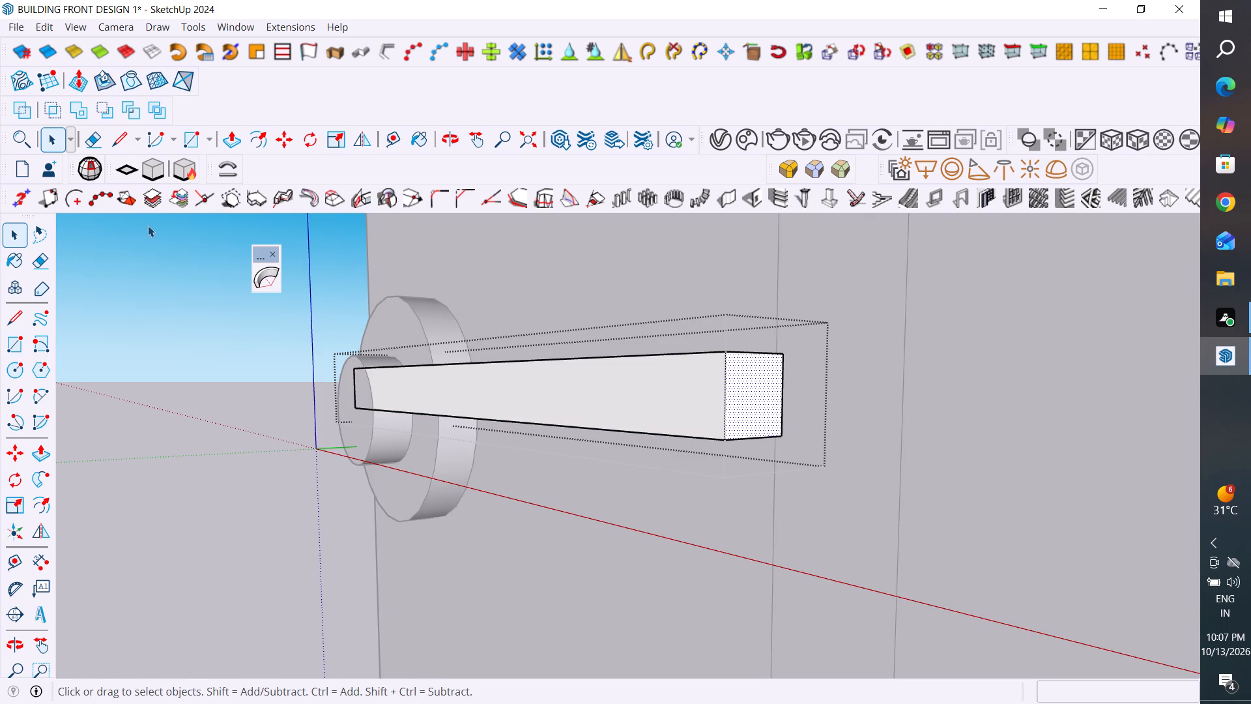
click(48, 447)
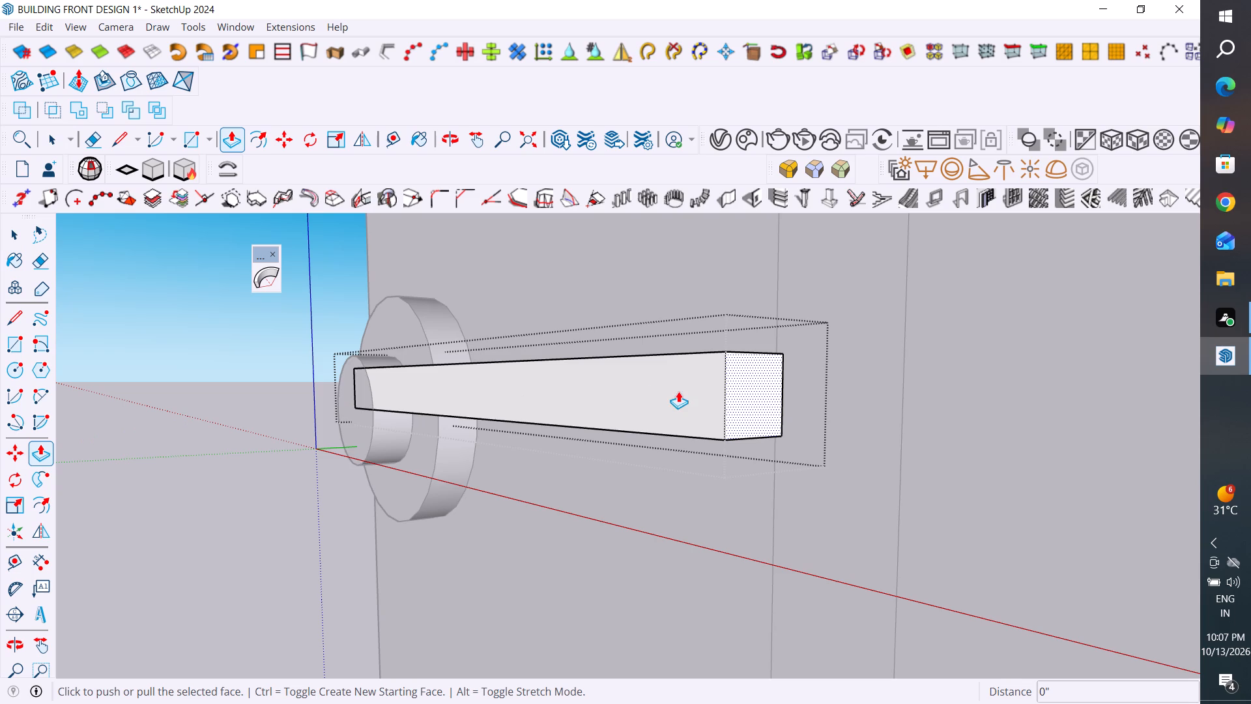
click(753, 405)
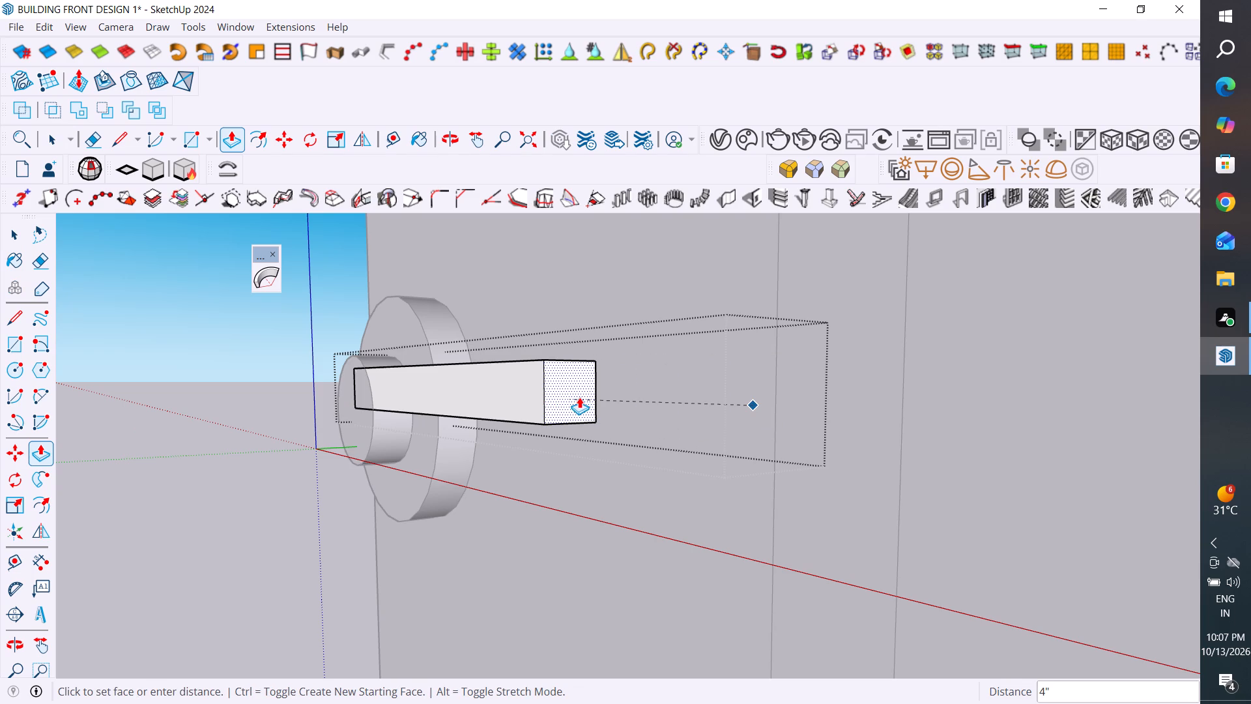
click(579, 397)
click(17, 233)
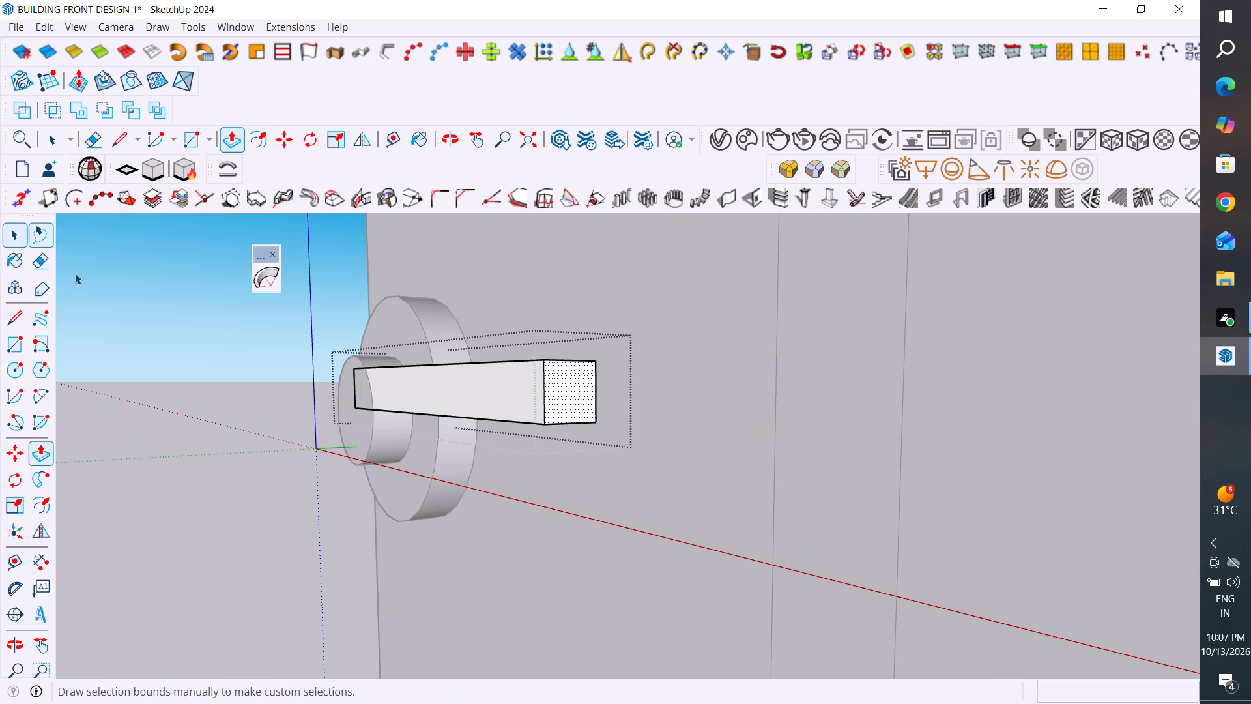
click(141, 322)
Offset the outline of the door leaf without the handle inward by about 2" to form an inset panel.
scroll(411, 411, down, 20)
scroll(411, 411, down, 8)
middle_drag(415, 418, 479, 424)
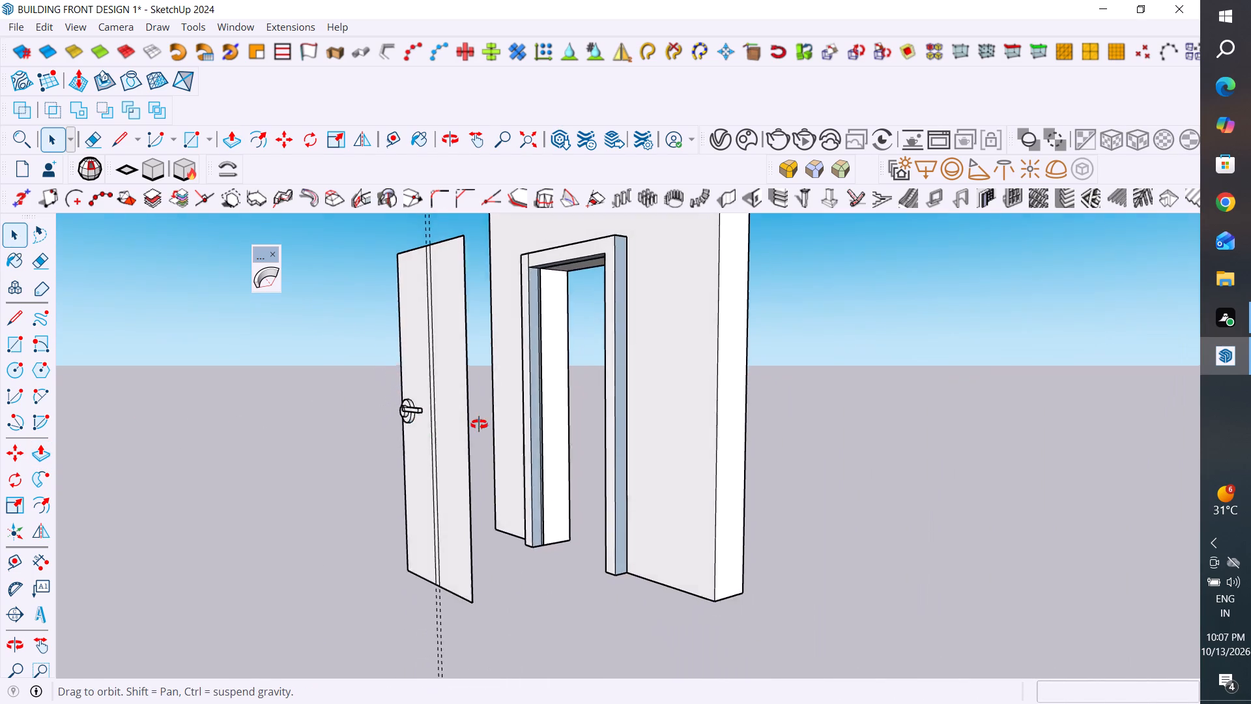
middle_drag(479, 424, 443, 684)
middle_drag(532, 551, 309, 578)
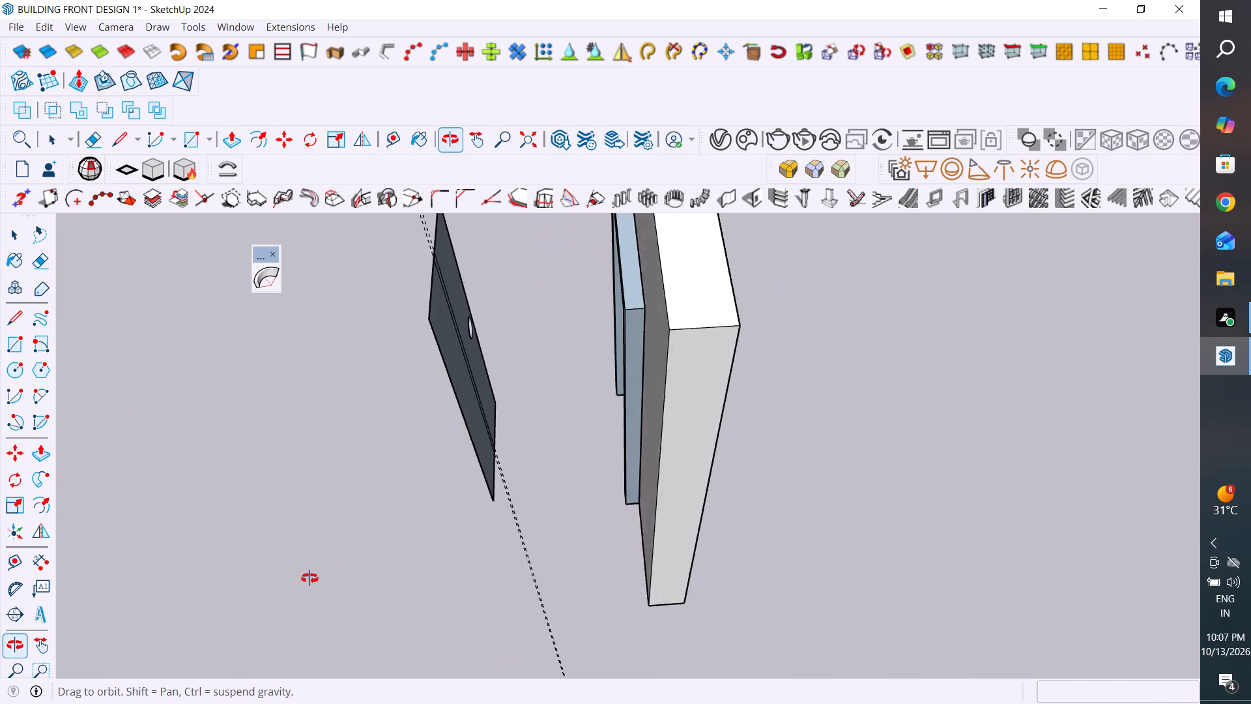
middle_drag(309, 578, 297, 587)
scroll(512, 388, up, 5)
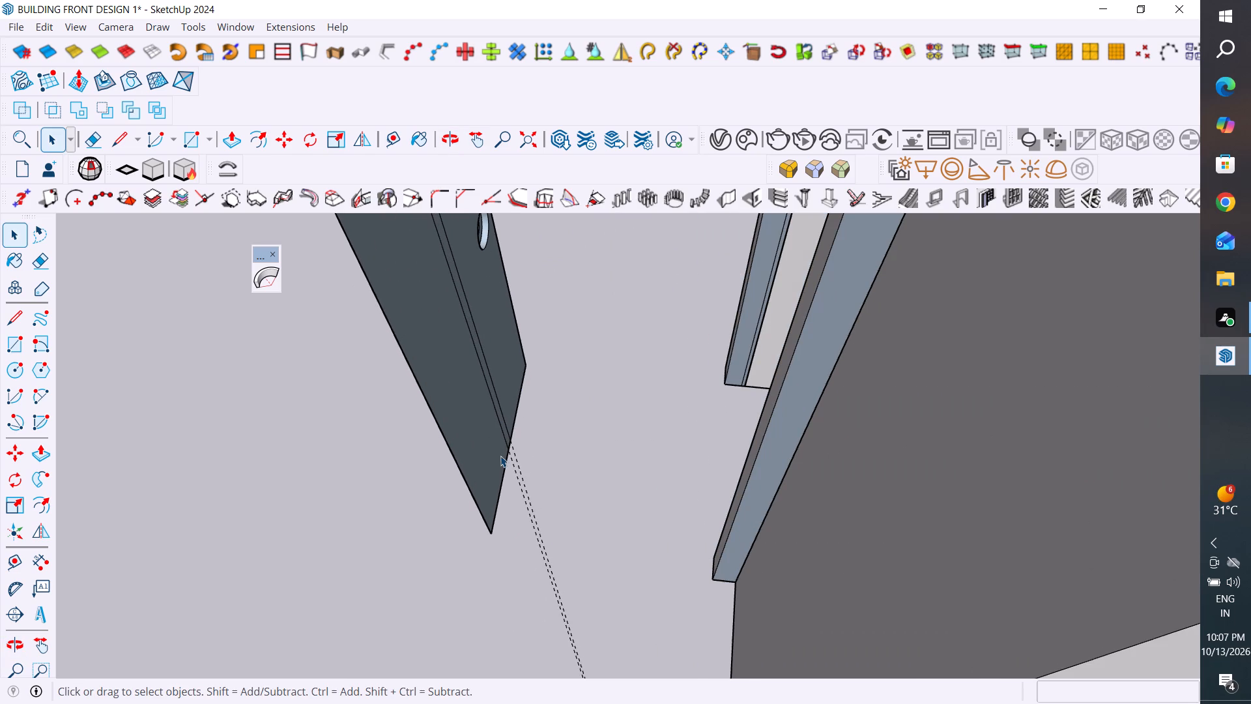
click(500, 456)
middle_drag(386, 512, 703, 424)
scroll(712, 421, down, 11)
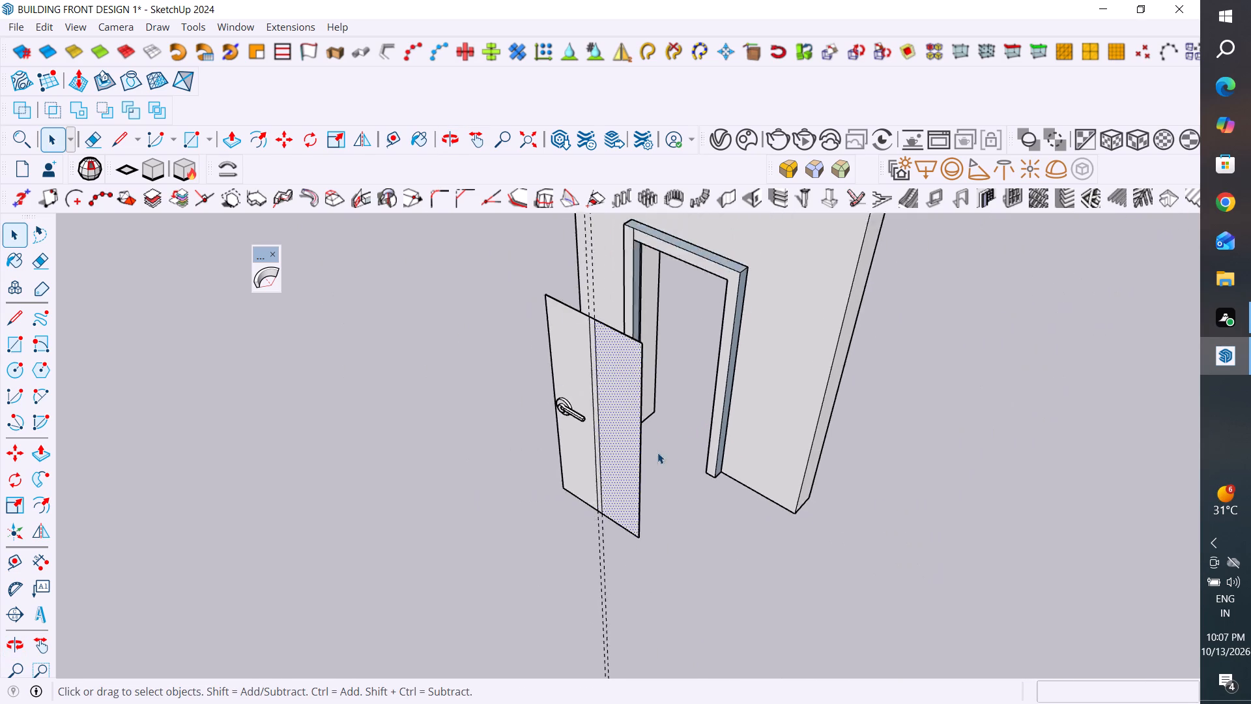
middle_drag(597, 482, 784, 347)
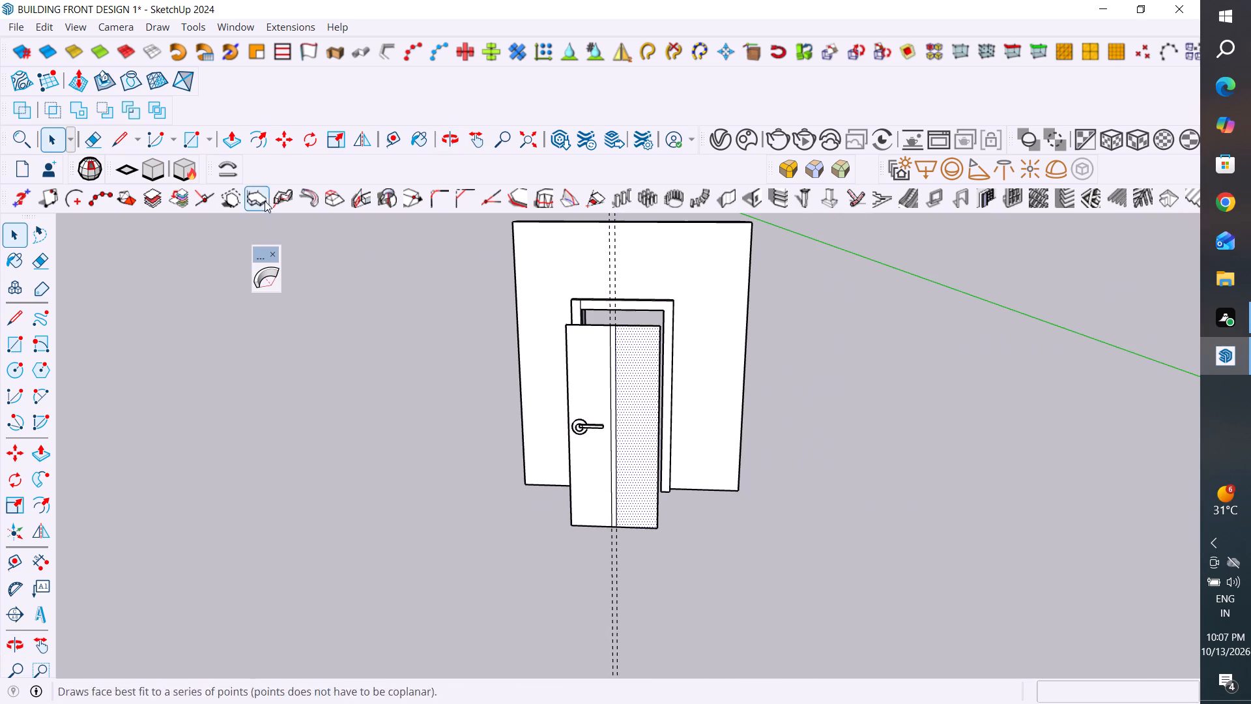
click(263, 133)
scroll(622, 370, up, 3)
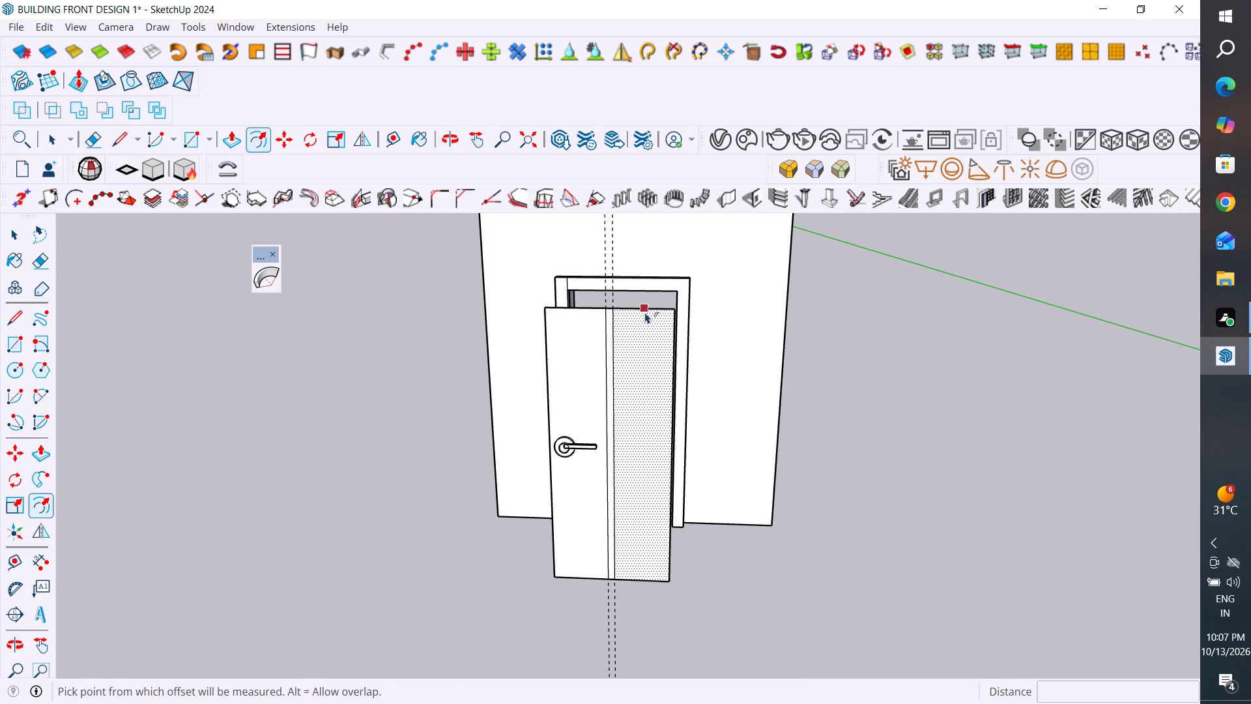
click(645, 312)
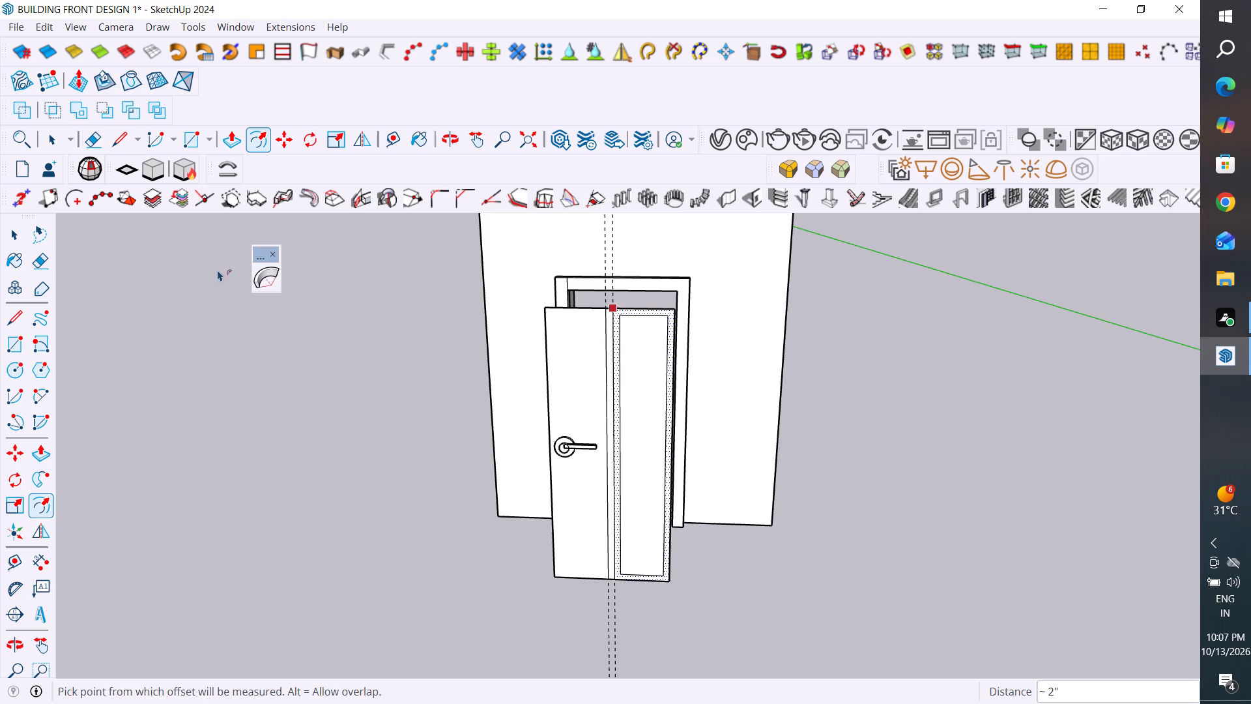
Offset the outline of the handle-side door leaf inward by the same distance as the other leaf's panel.
click(17, 235)
click(573, 396)
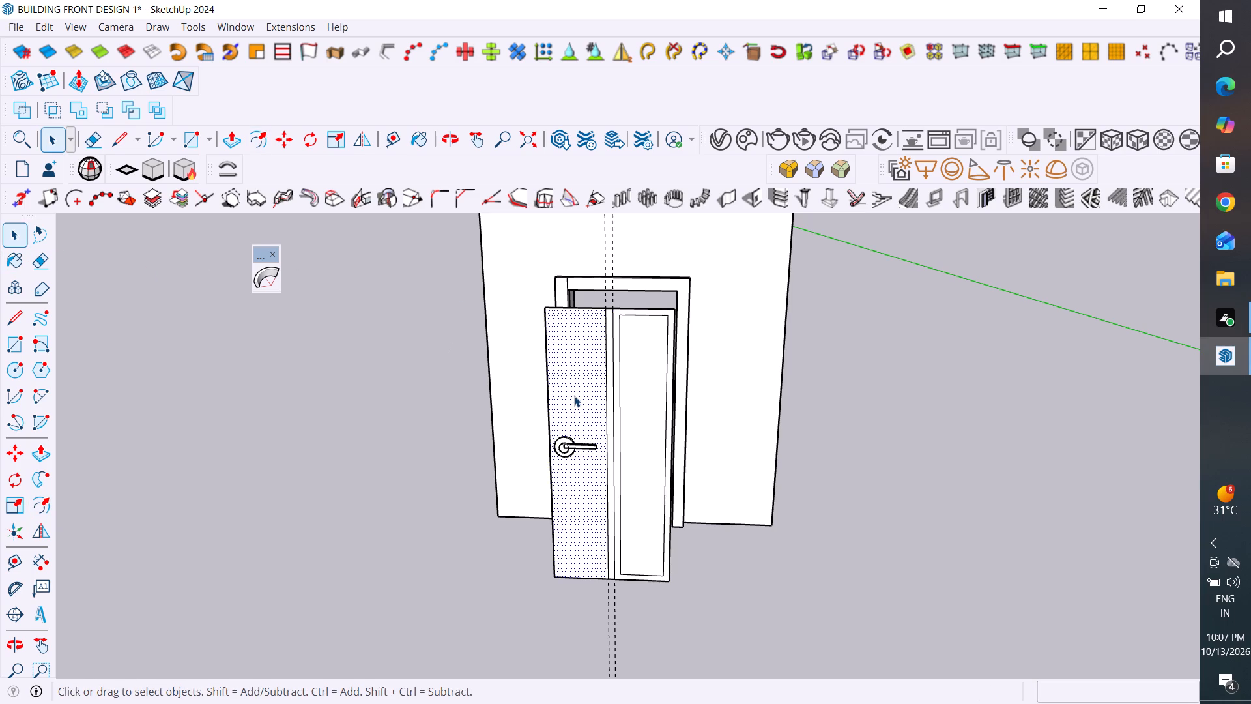
click(259, 141)
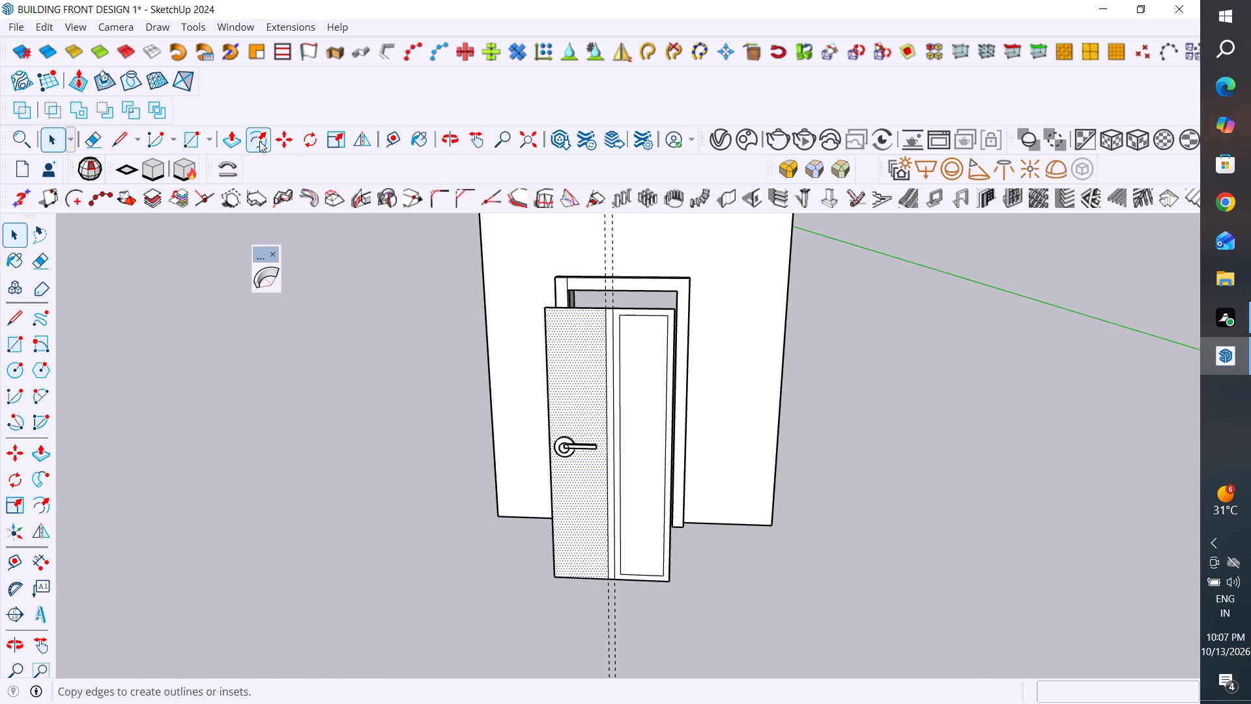
double_click(584, 398)
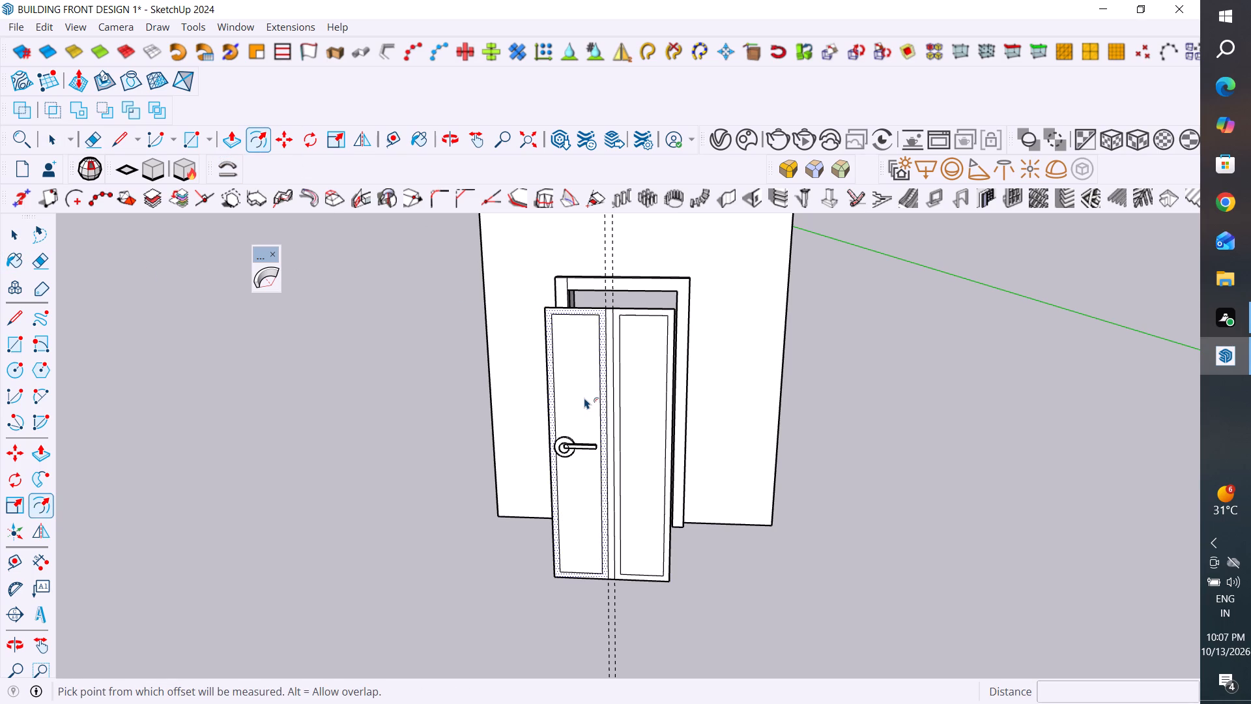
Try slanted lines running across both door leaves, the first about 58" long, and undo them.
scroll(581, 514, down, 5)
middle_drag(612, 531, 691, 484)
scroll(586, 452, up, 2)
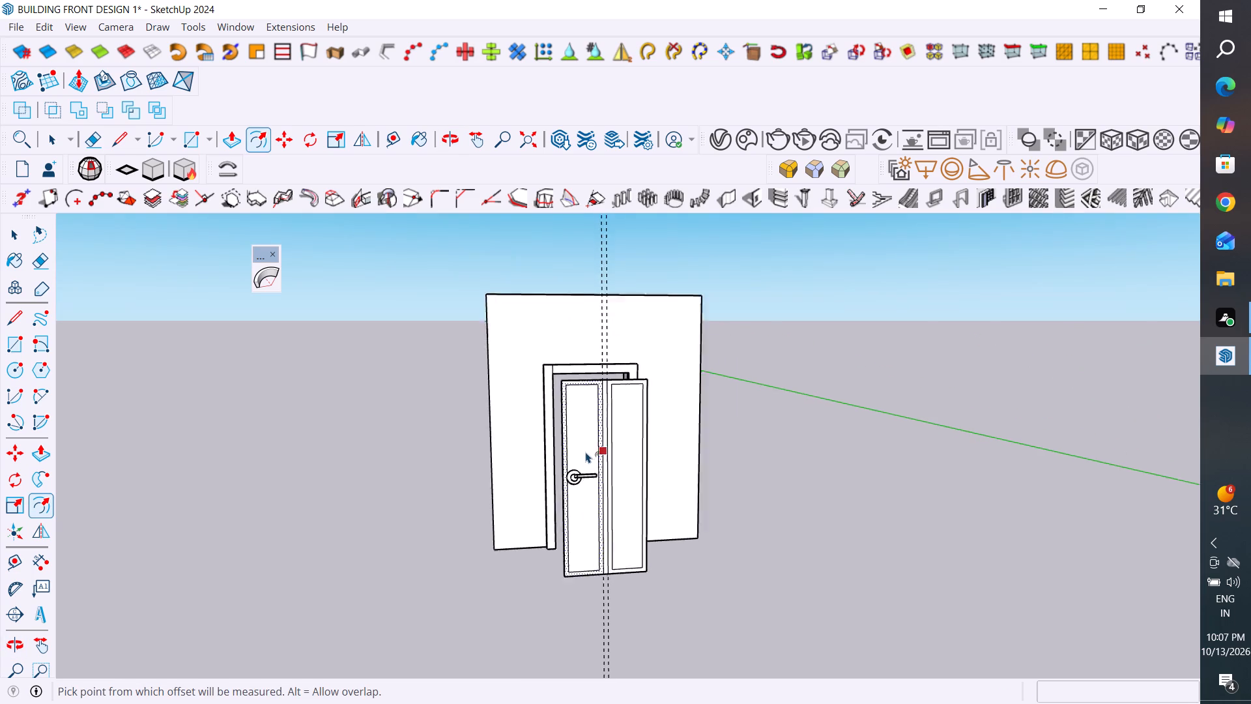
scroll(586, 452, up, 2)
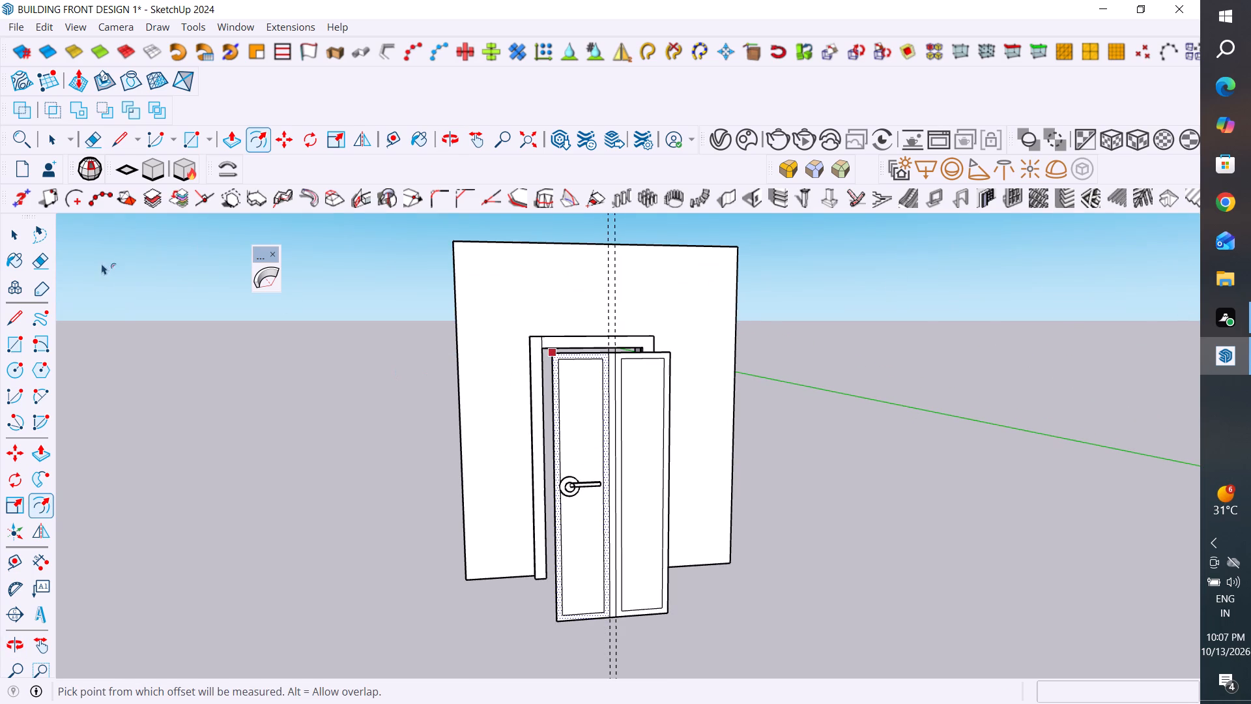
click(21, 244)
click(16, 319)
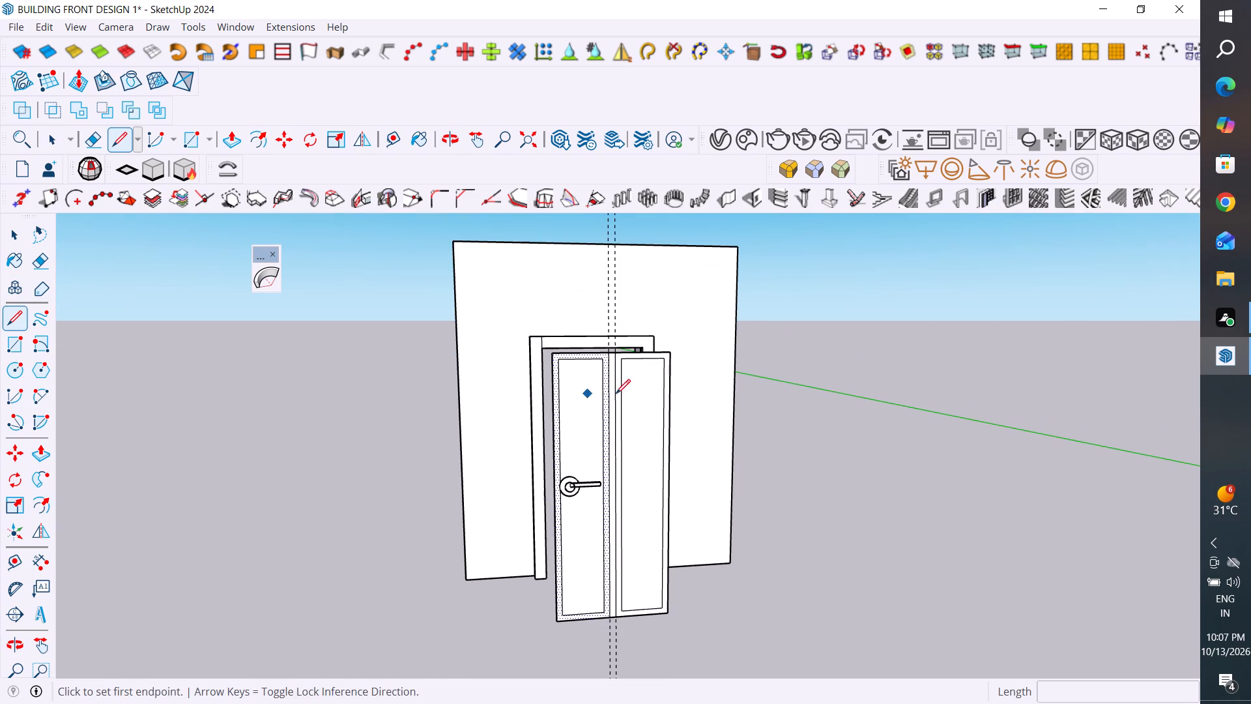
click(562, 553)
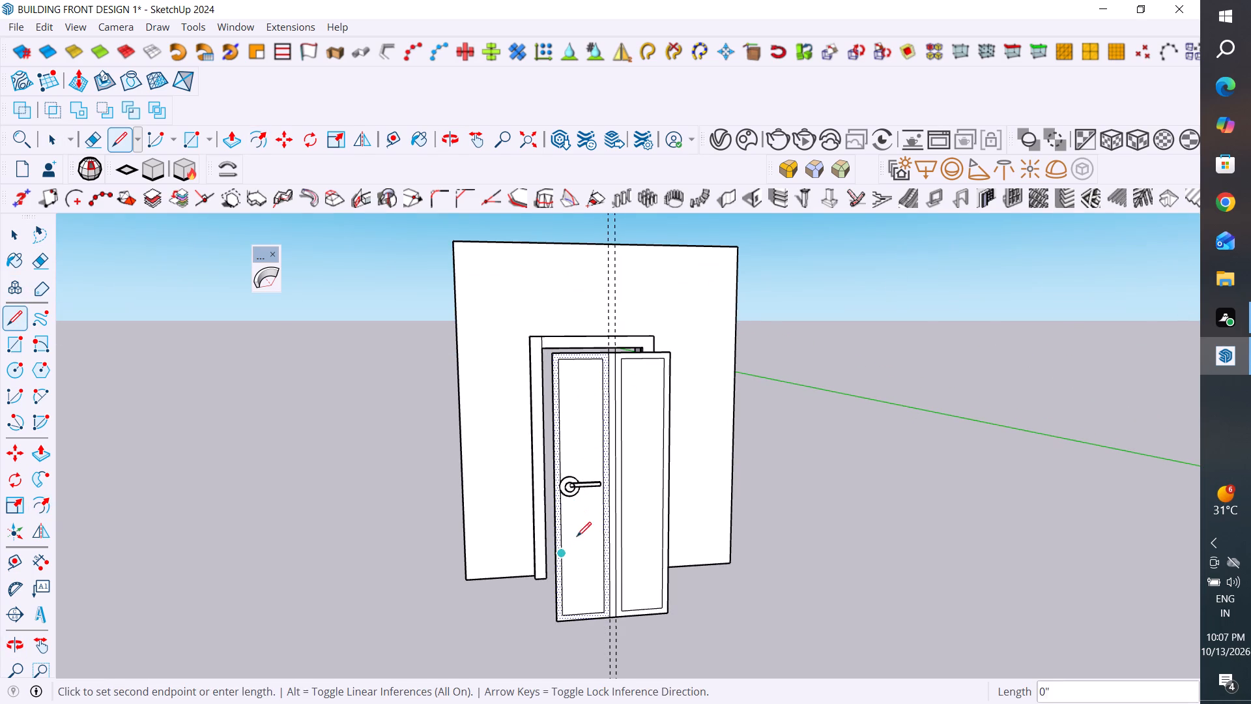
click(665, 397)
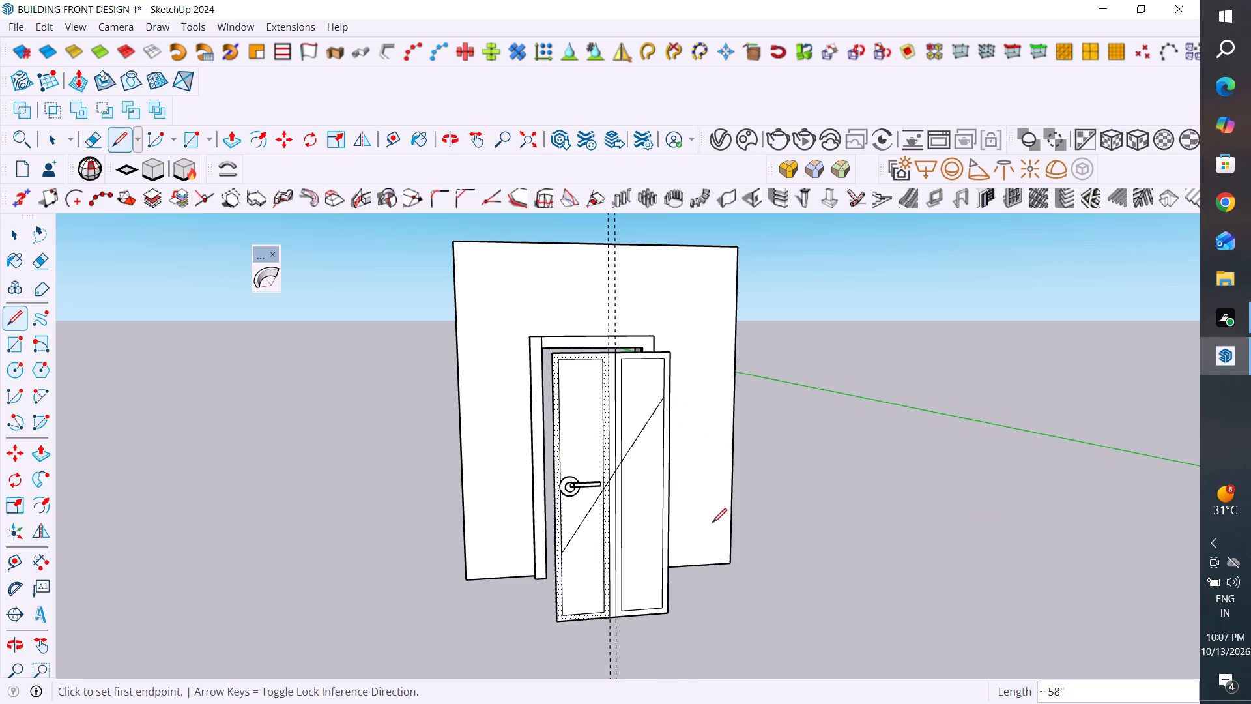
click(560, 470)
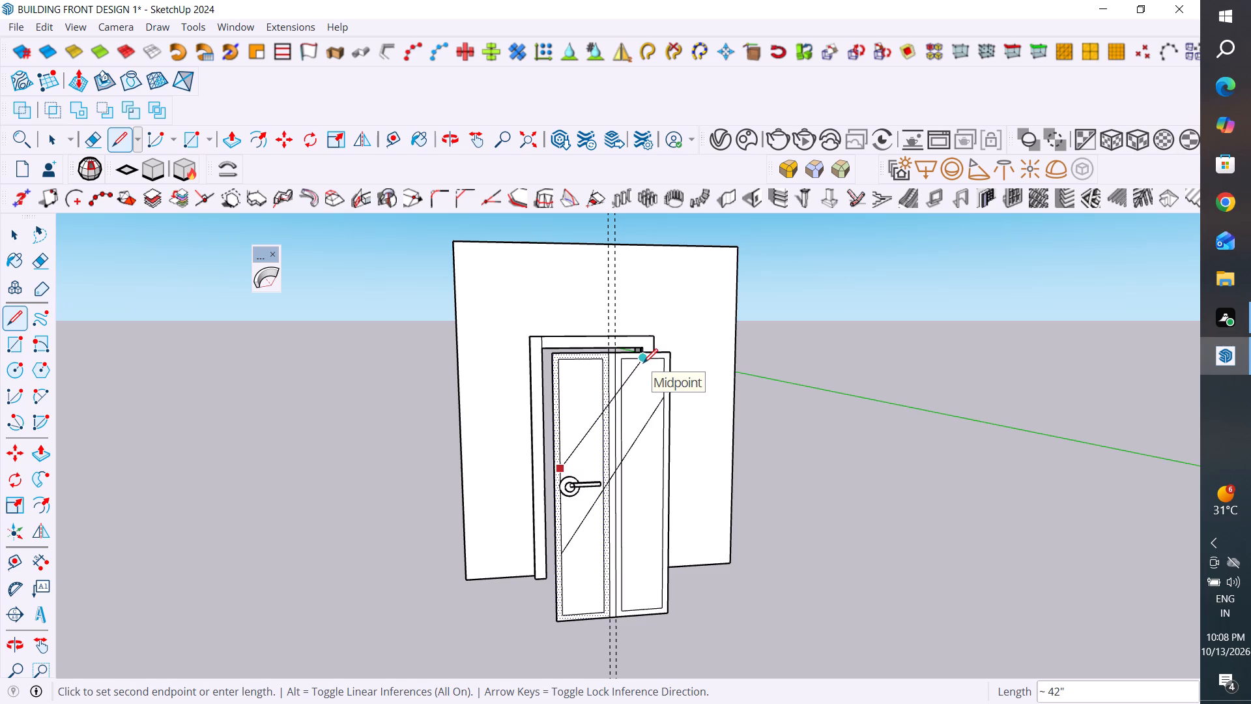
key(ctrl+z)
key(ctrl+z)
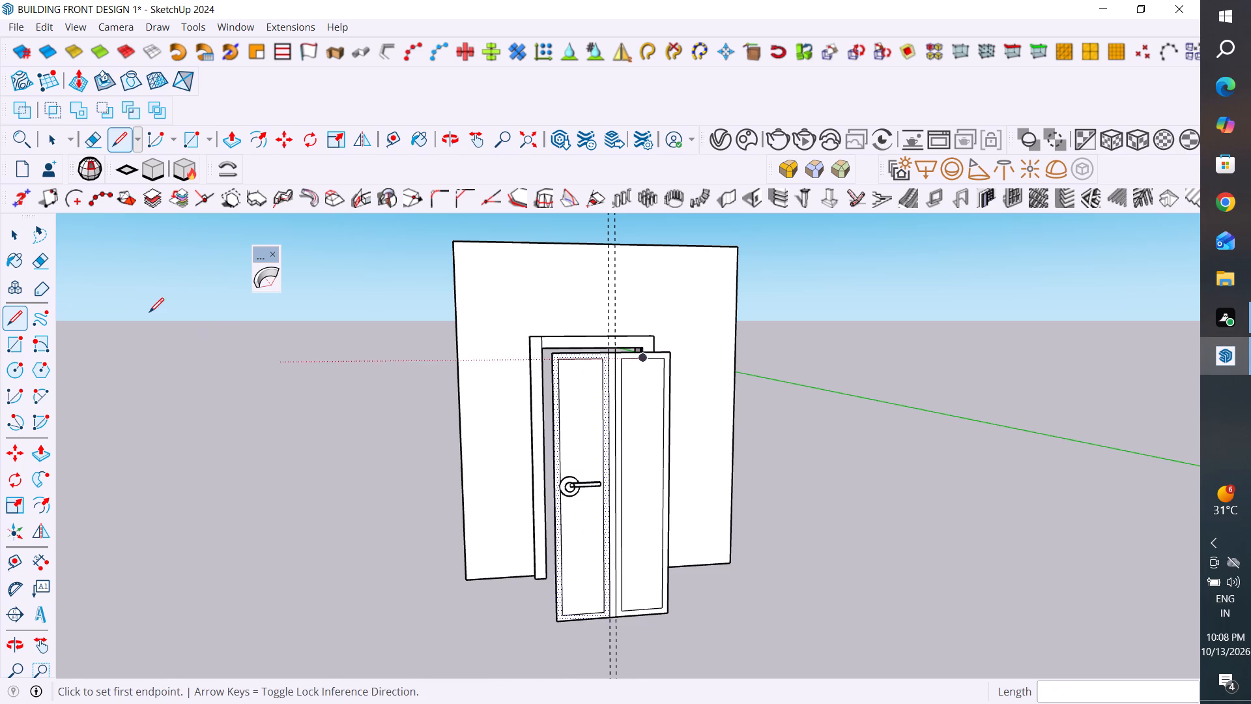
Draw a diagonal line about 81" long across the handle-side inset panel, from its upper outer corner to its lower inner corner.
click(13, 321)
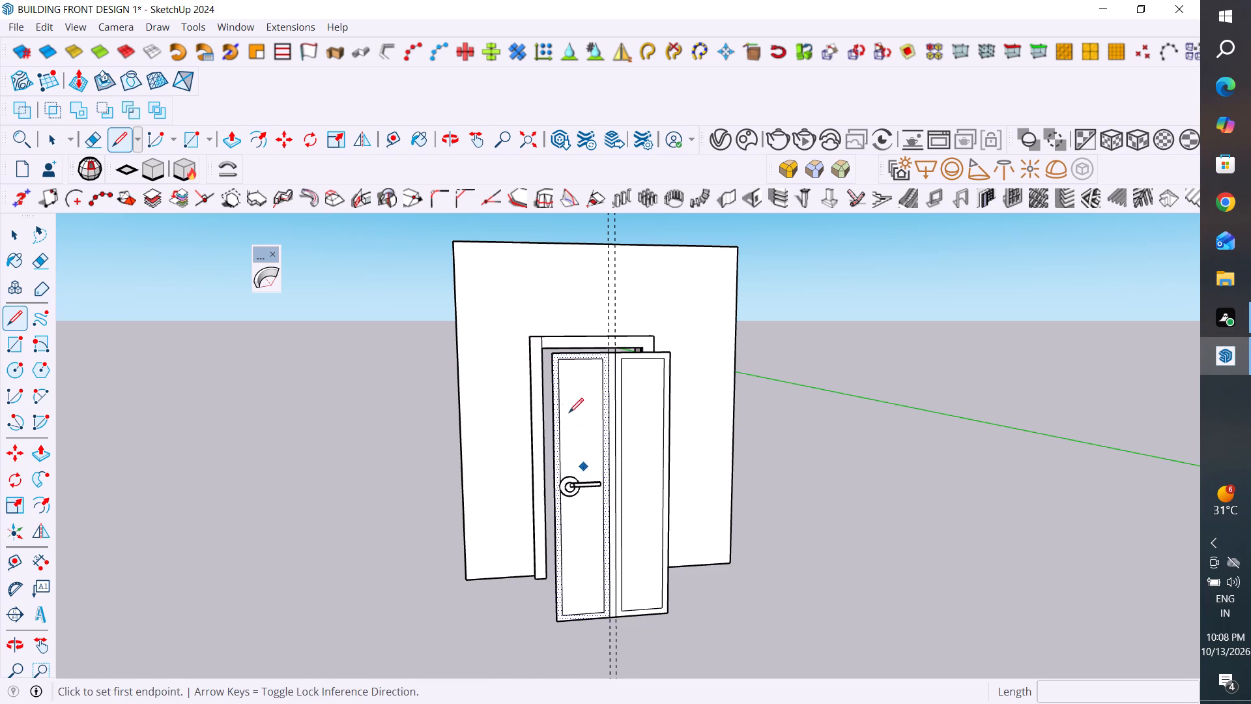
click(559, 365)
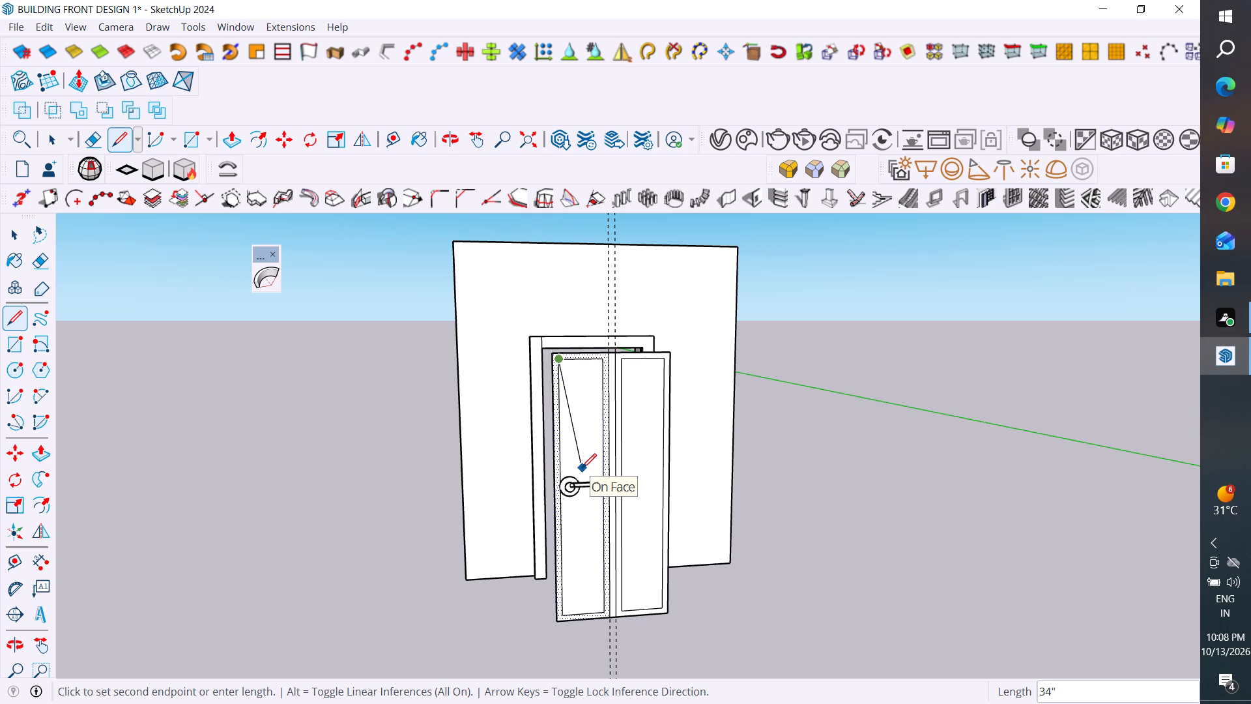
click(597, 616)
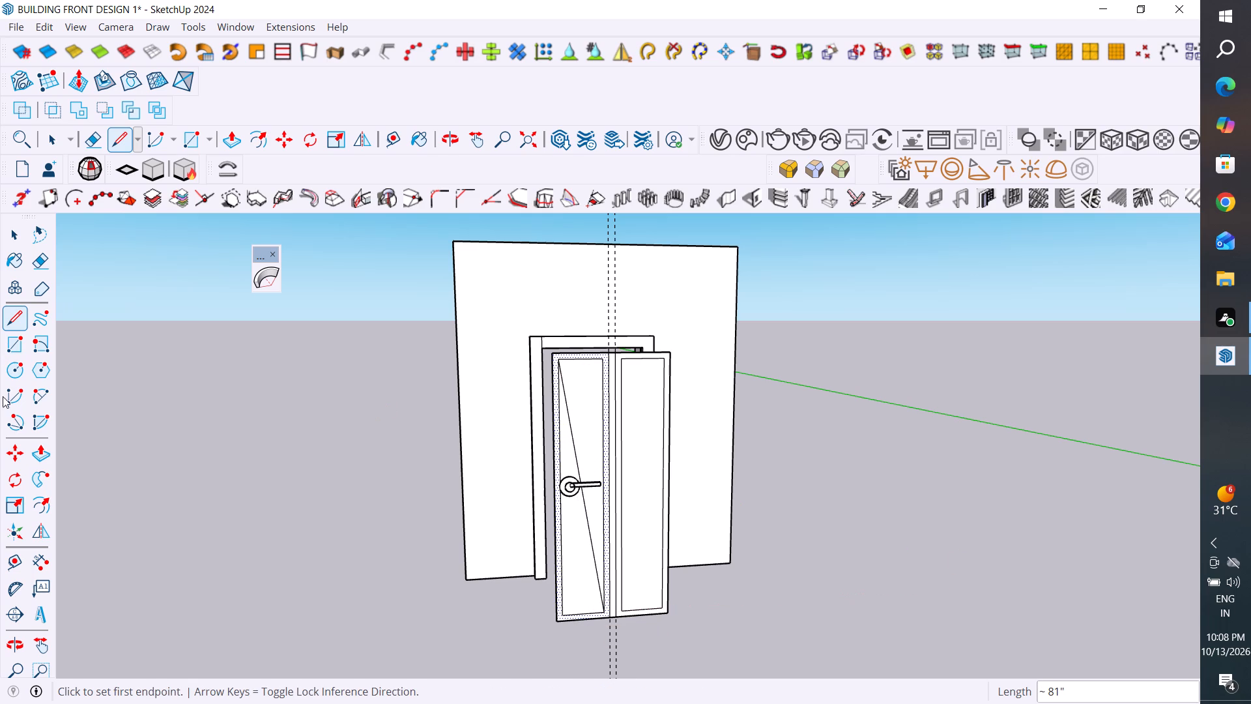
Draw a matching diagonal about 81" long across the other leaf's inset panel, from upper inner to lower outer corner, and clear the selection.
scroll(223, 437, down, 6)
middle_drag(284, 512, 254, 519)
scroll(378, 469, up, 5)
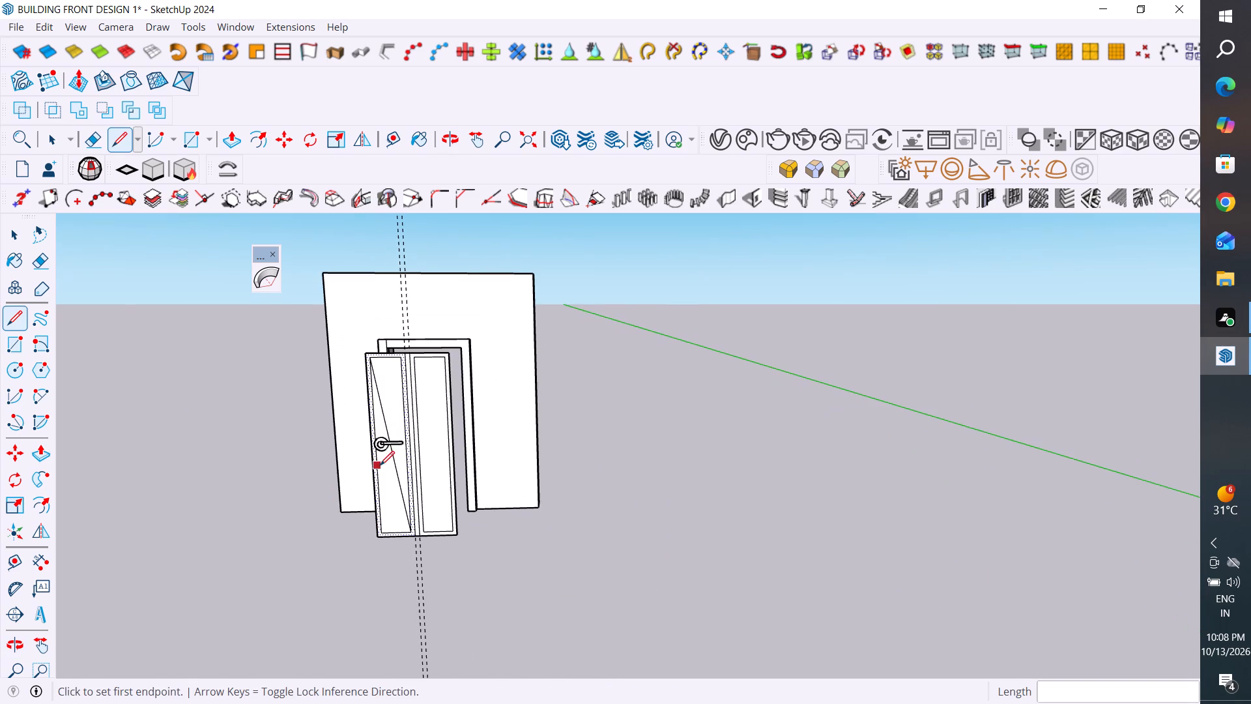
click(13, 343)
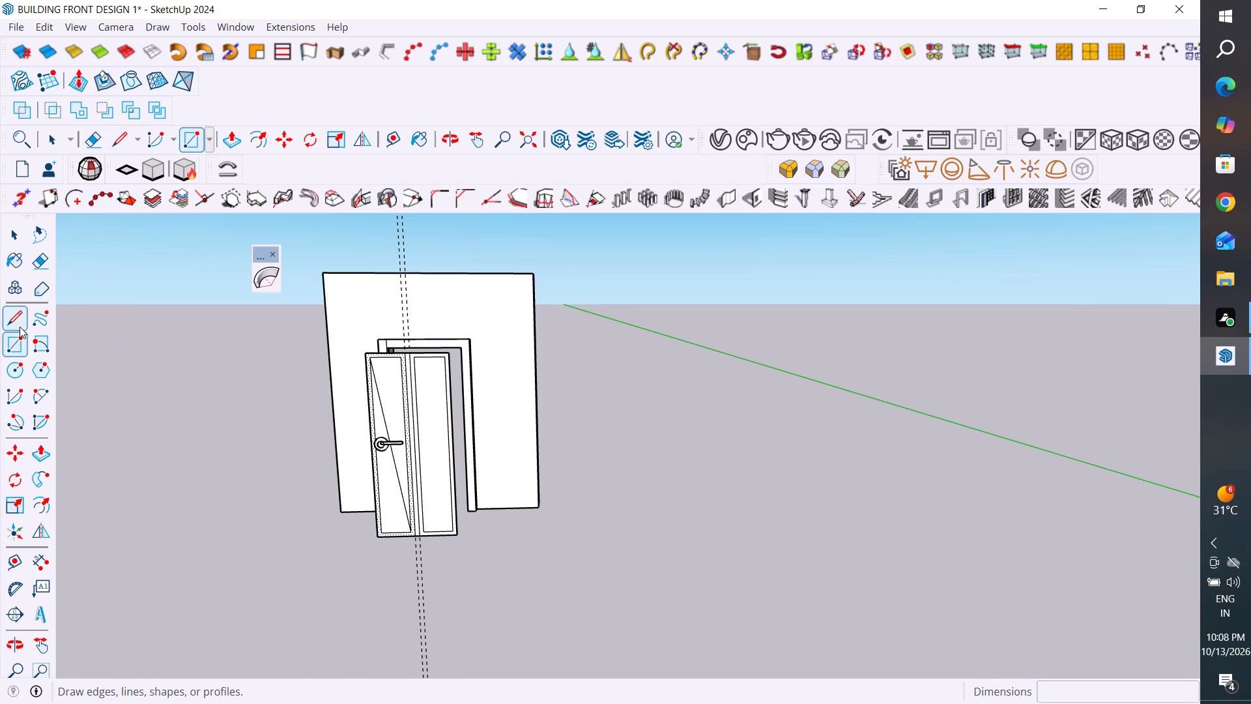
click(12, 323)
click(413, 362)
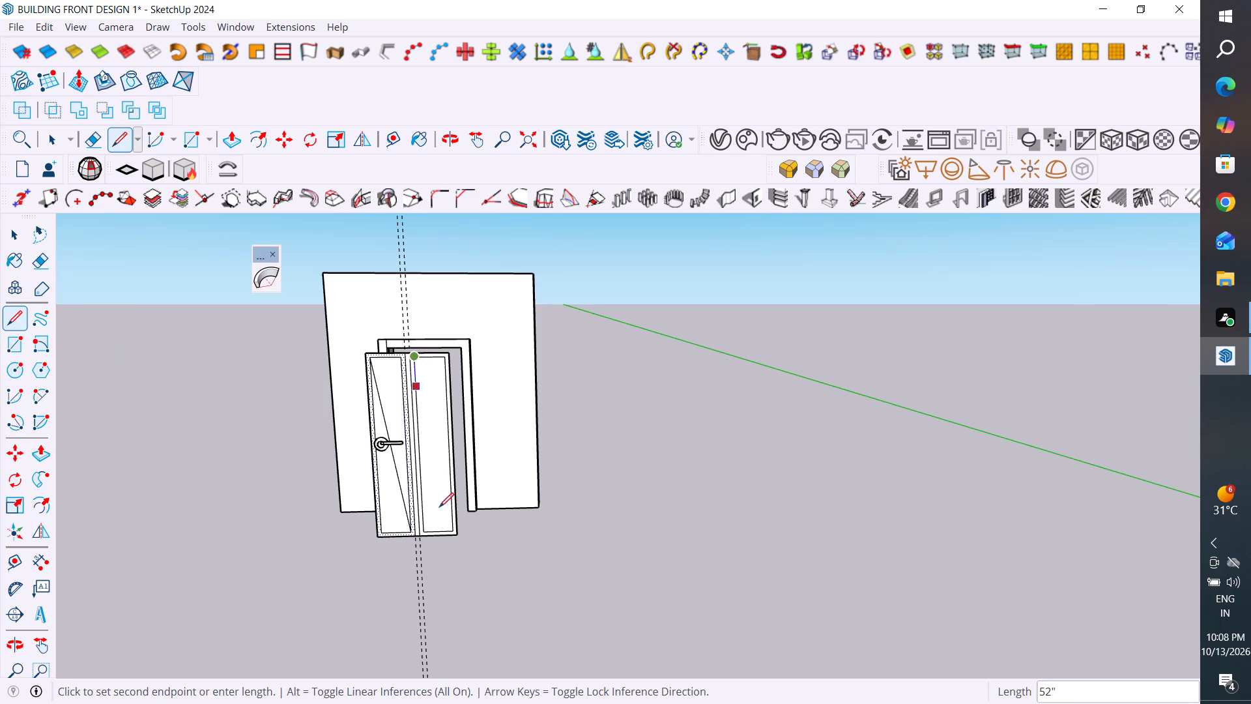
click(448, 535)
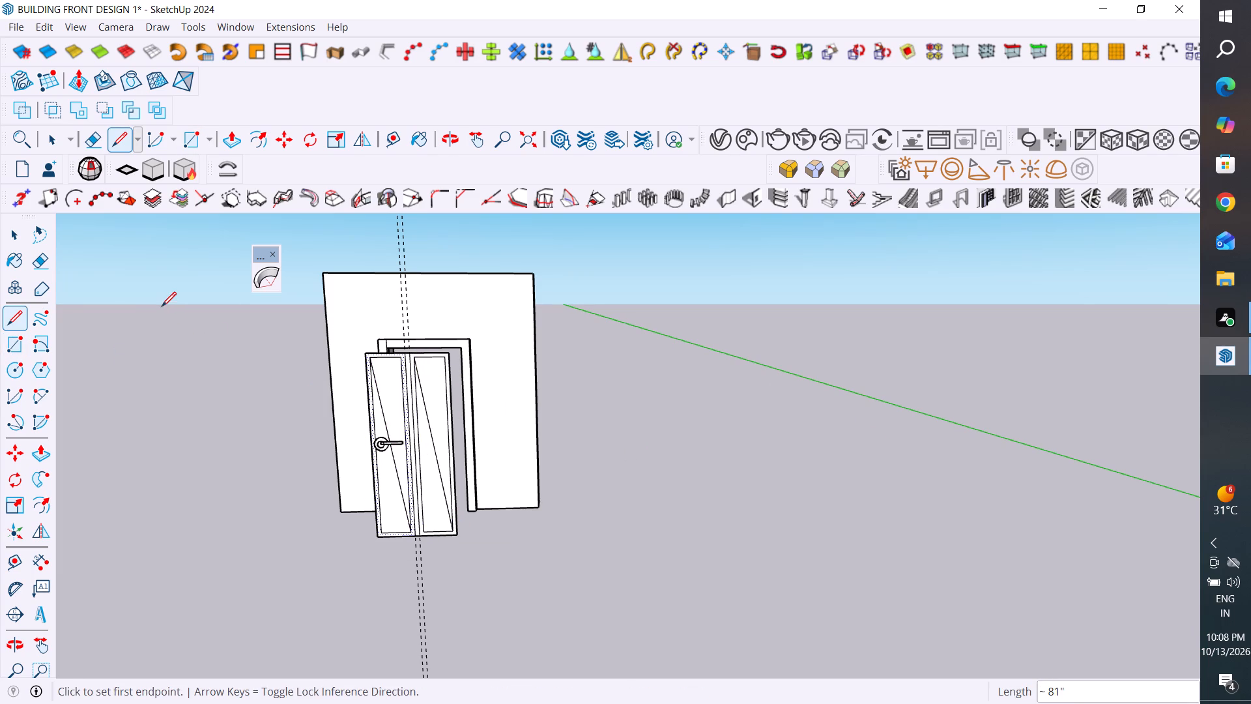
scroll(385, 451, up, 3)
click(12, 232)
click(222, 375)
scroll(396, 467, up, 5)
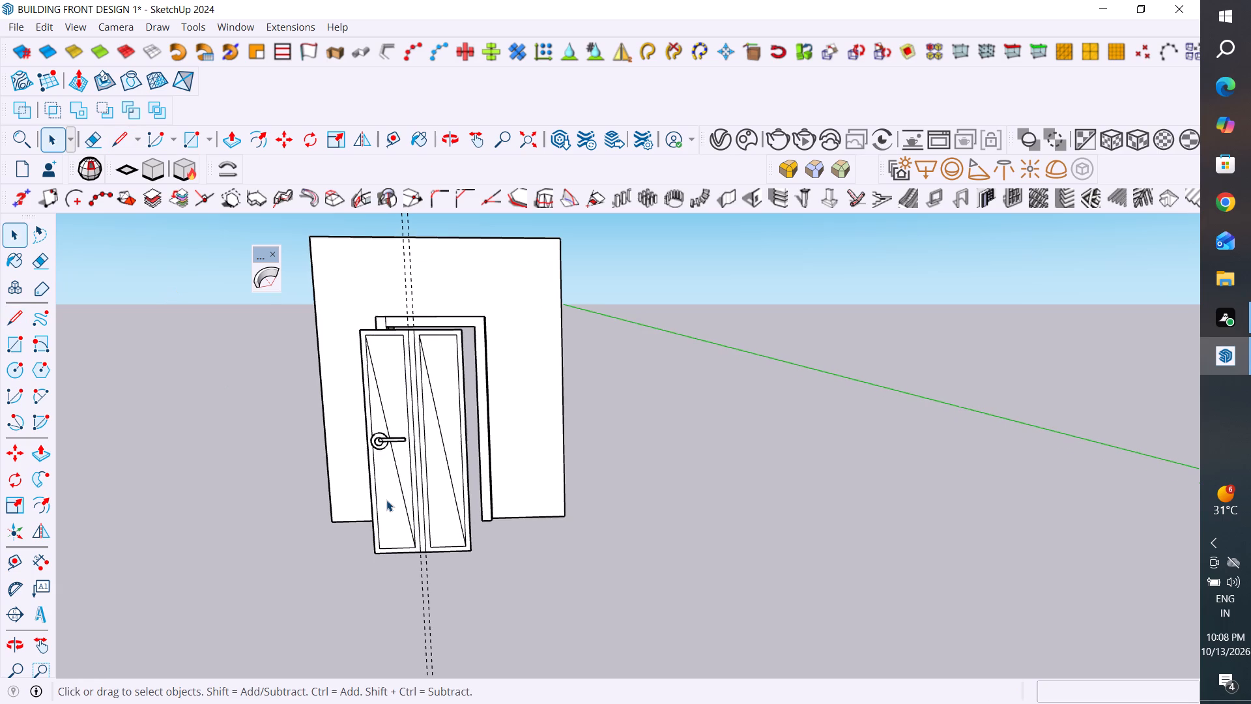
Paint the lower triangle of each door leaf's inset panel with Translucent Glass Tinted from the Glass and Mirrors materials.
click(386, 500)
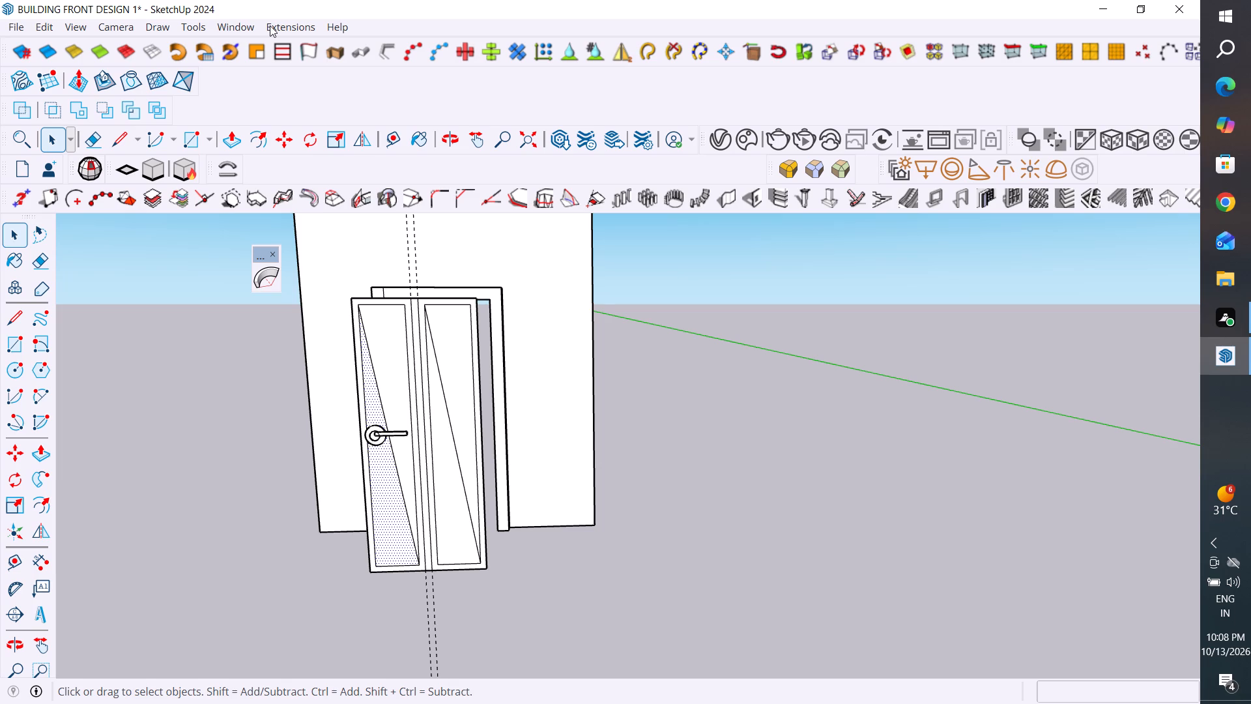
click(250, 28)
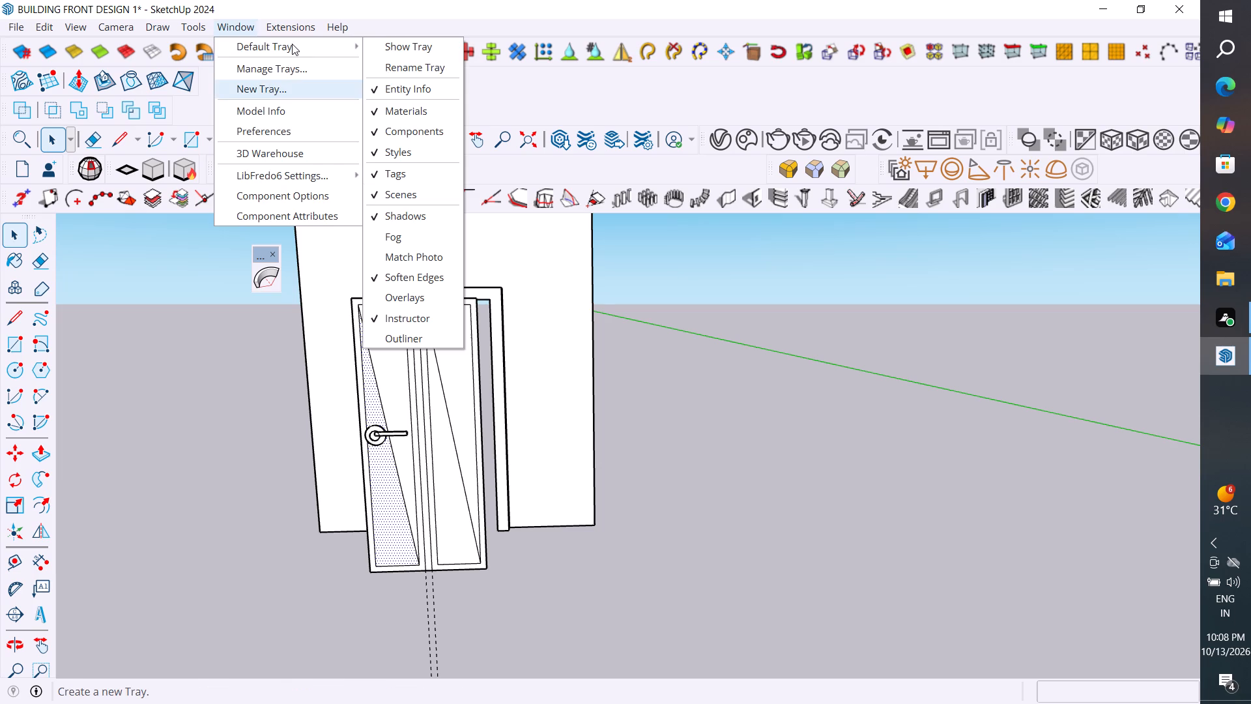
click(397, 46)
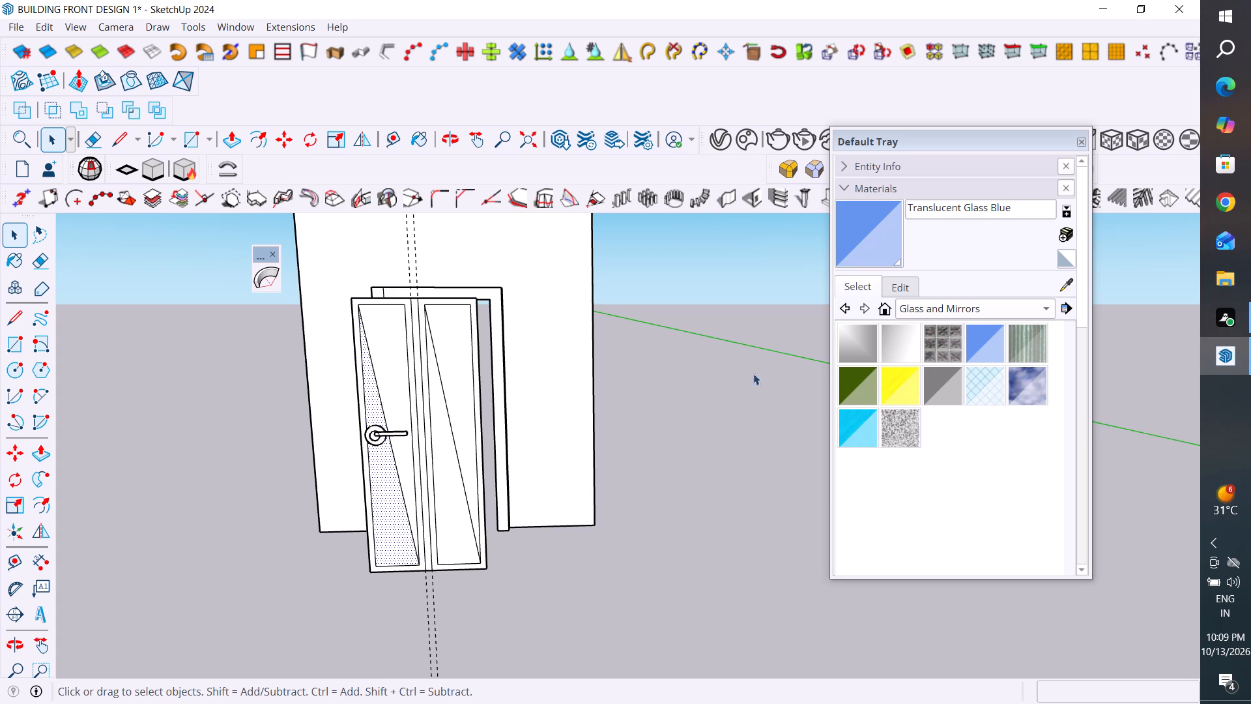
click(852, 445)
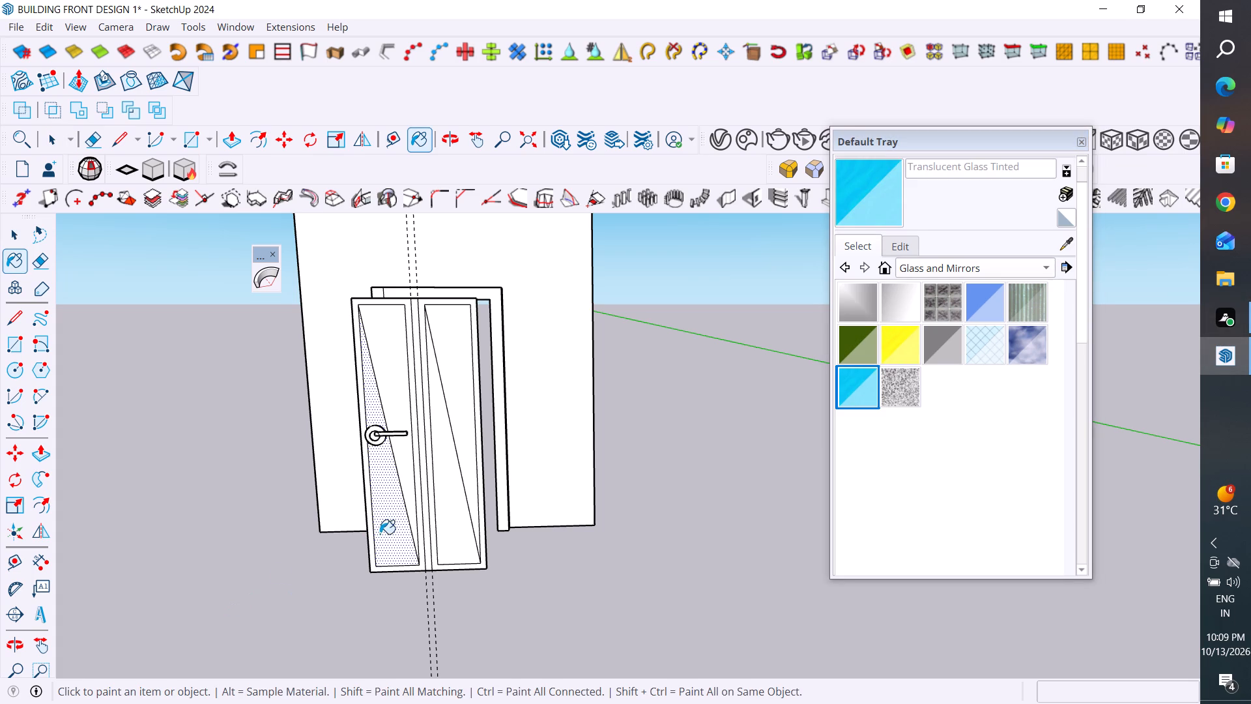
click(380, 534)
click(444, 544)
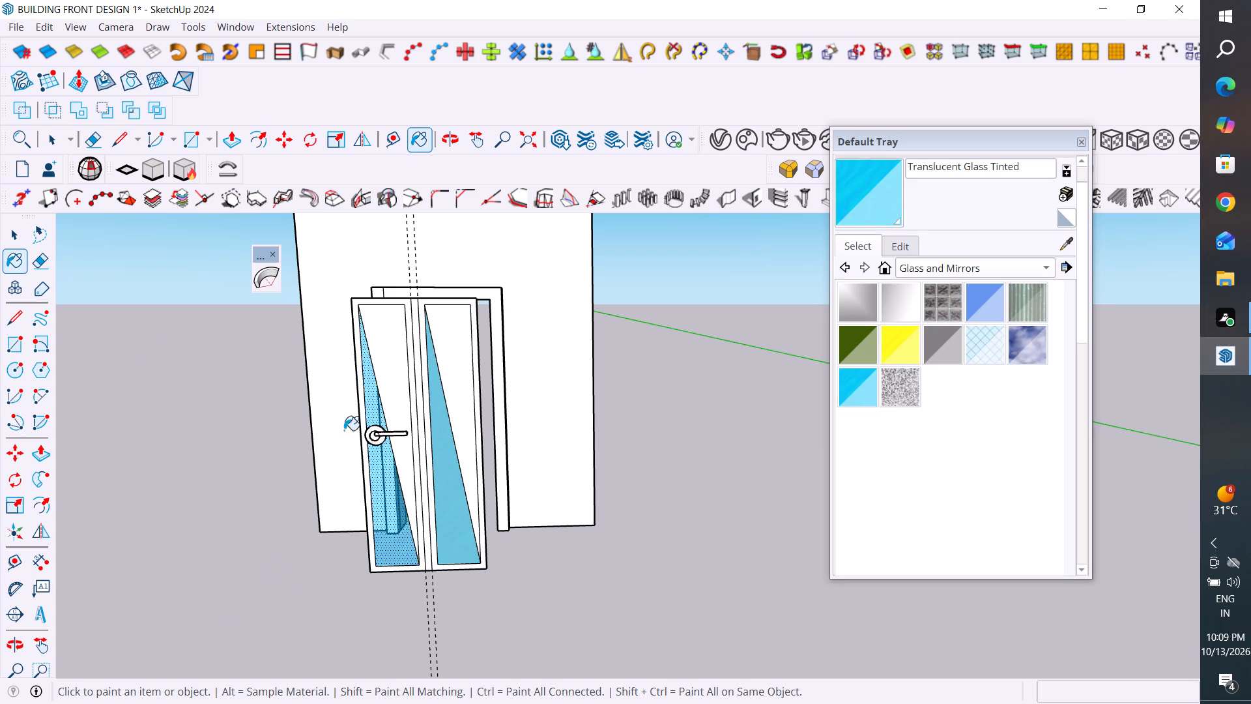
click(14, 235)
Paint the upper triangle of each door leaf's inset panel with Translucent Glass Blue and clear the selection.
click(396, 338)
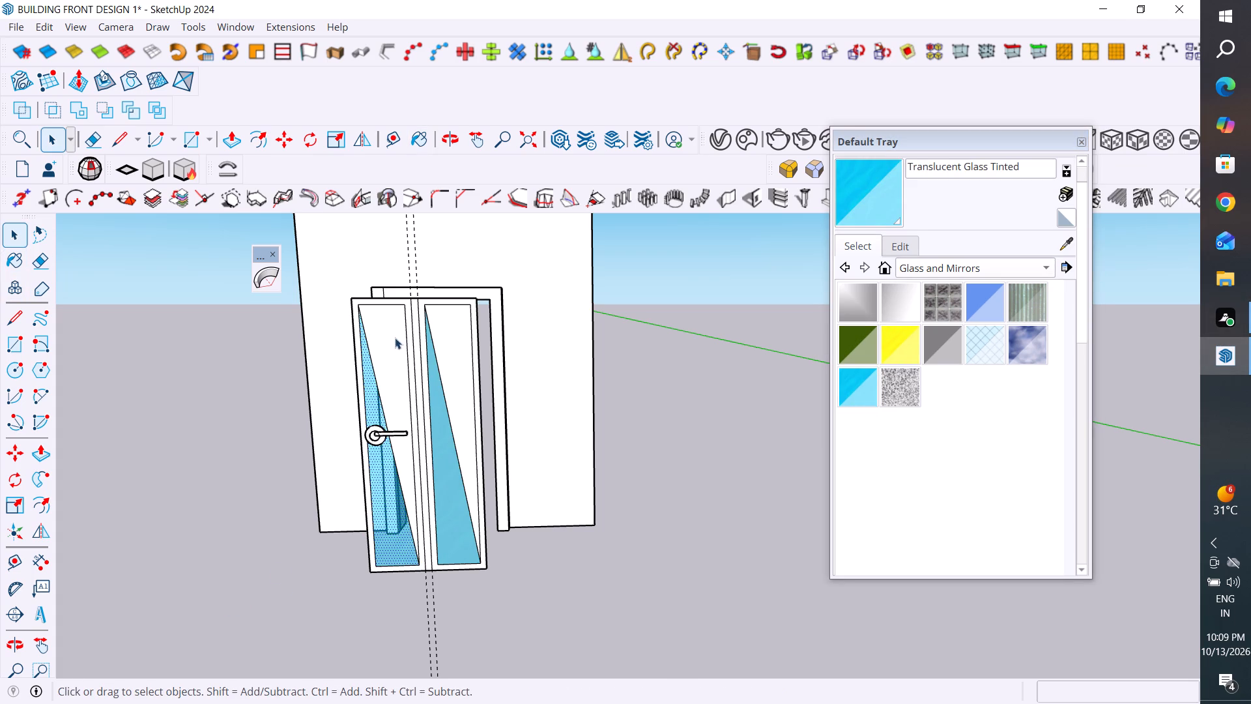
click(989, 297)
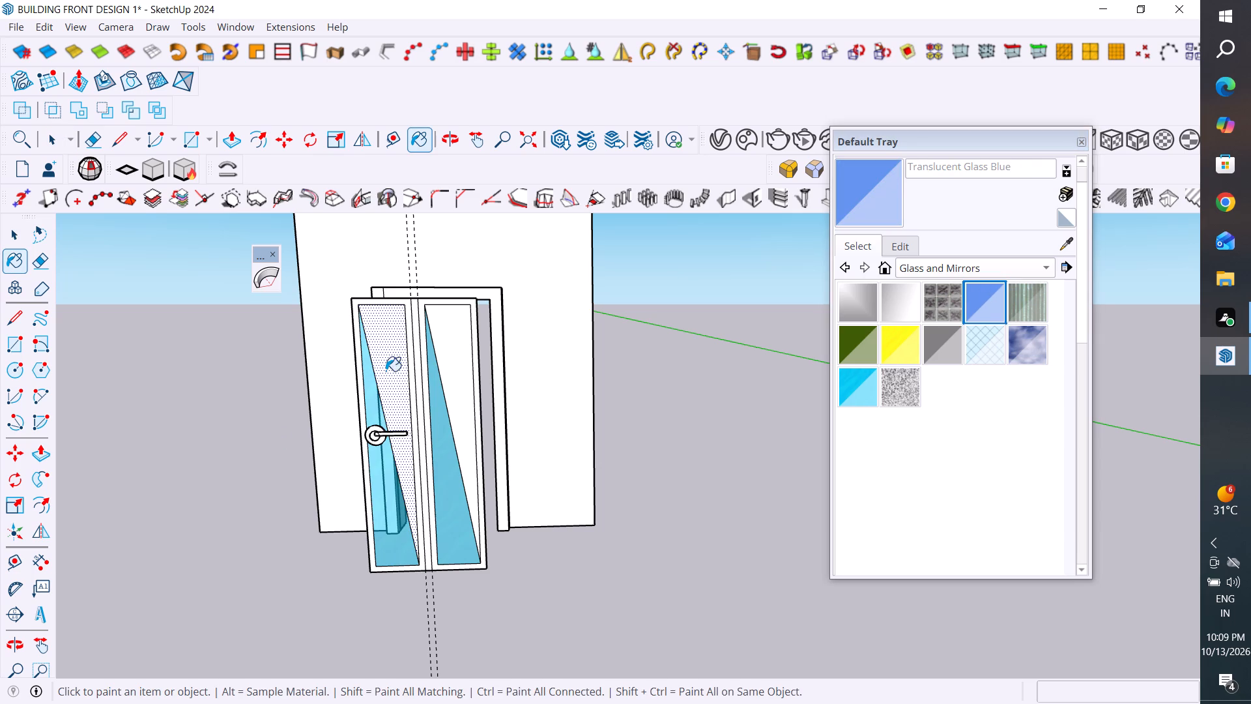
click(386, 371)
click(446, 354)
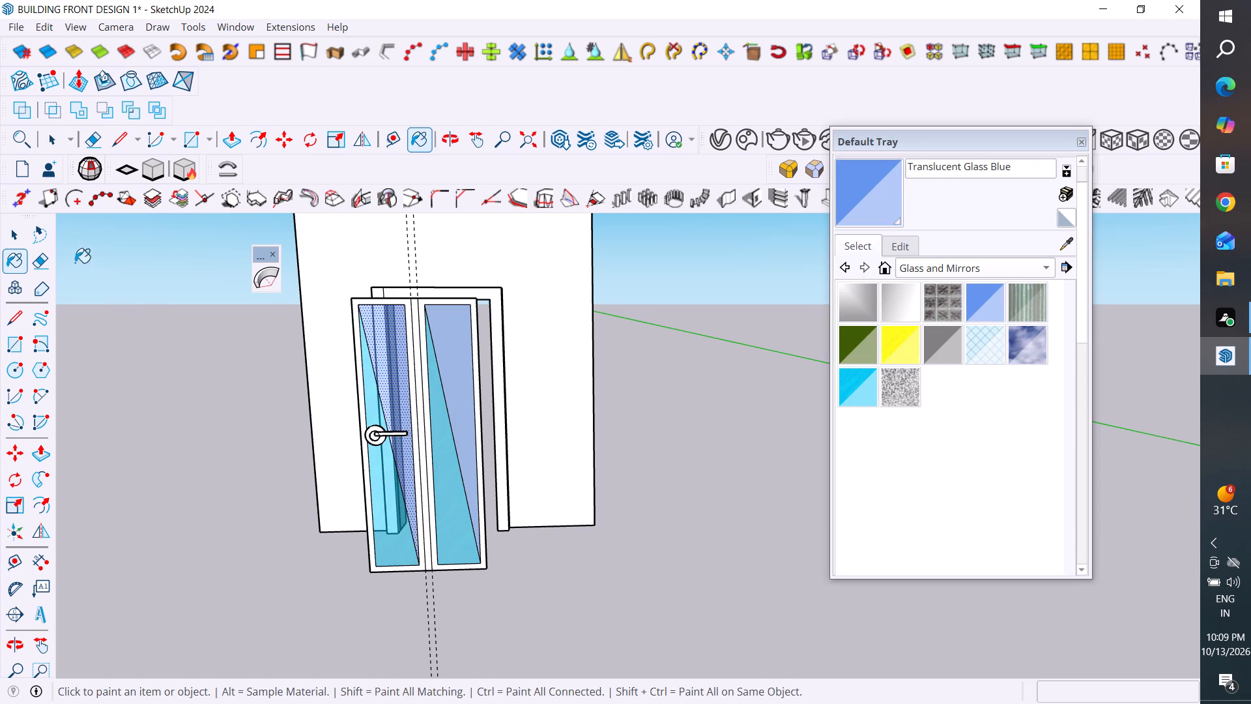
click(19, 237)
click(222, 386)
Delete the two dashed vertical guide lines running through the middle of the double-leaf door.
scroll(436, 638, down, 4)
middle_drag(482, 621, 539, 583)
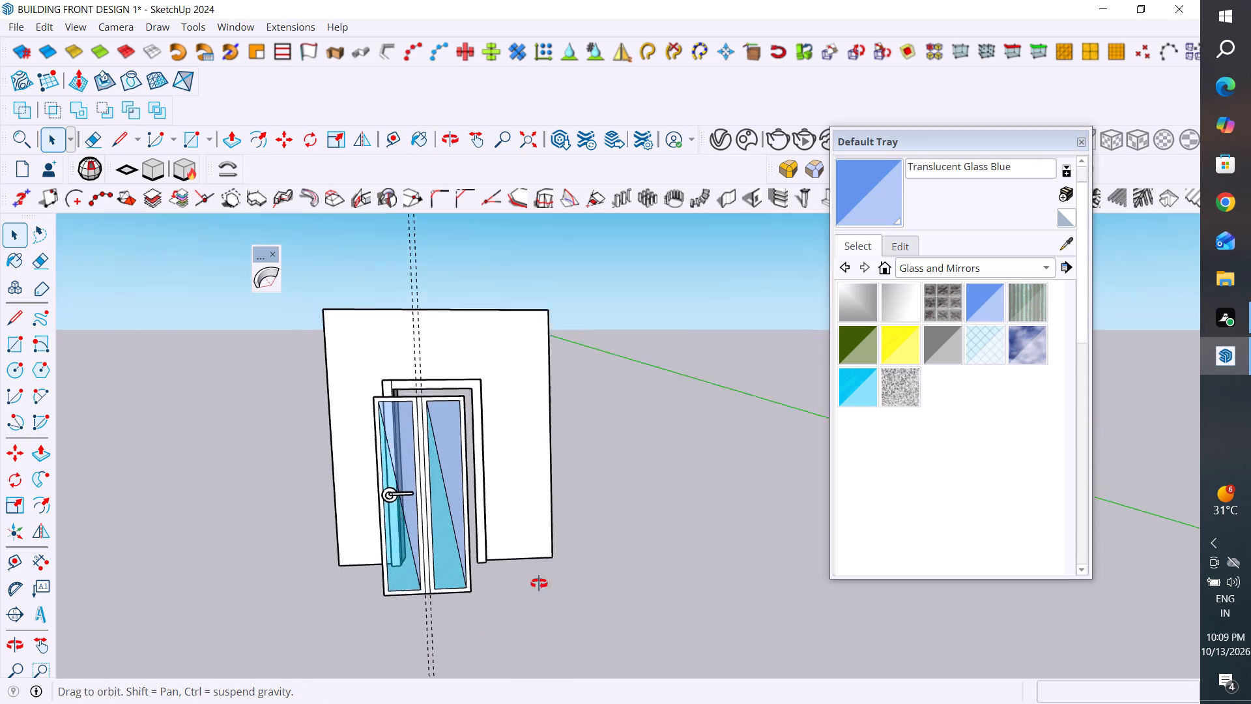
middle_drag(539, 583, 555, 574)
click(574, 568)
scroll(386, 576, up, 5)
middle_drag(448, 633, 421, 615)
scroll(449, 616, up, 3)
drag(458, 645, 420, 655)
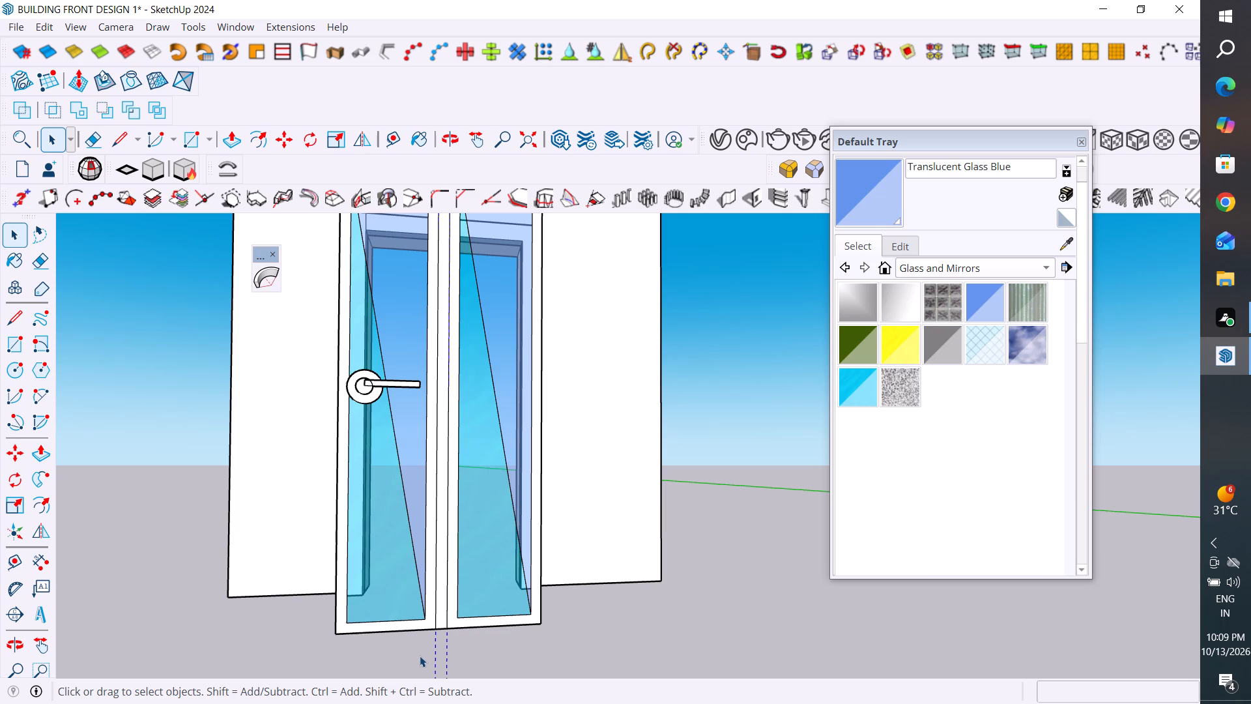
key(Delete)
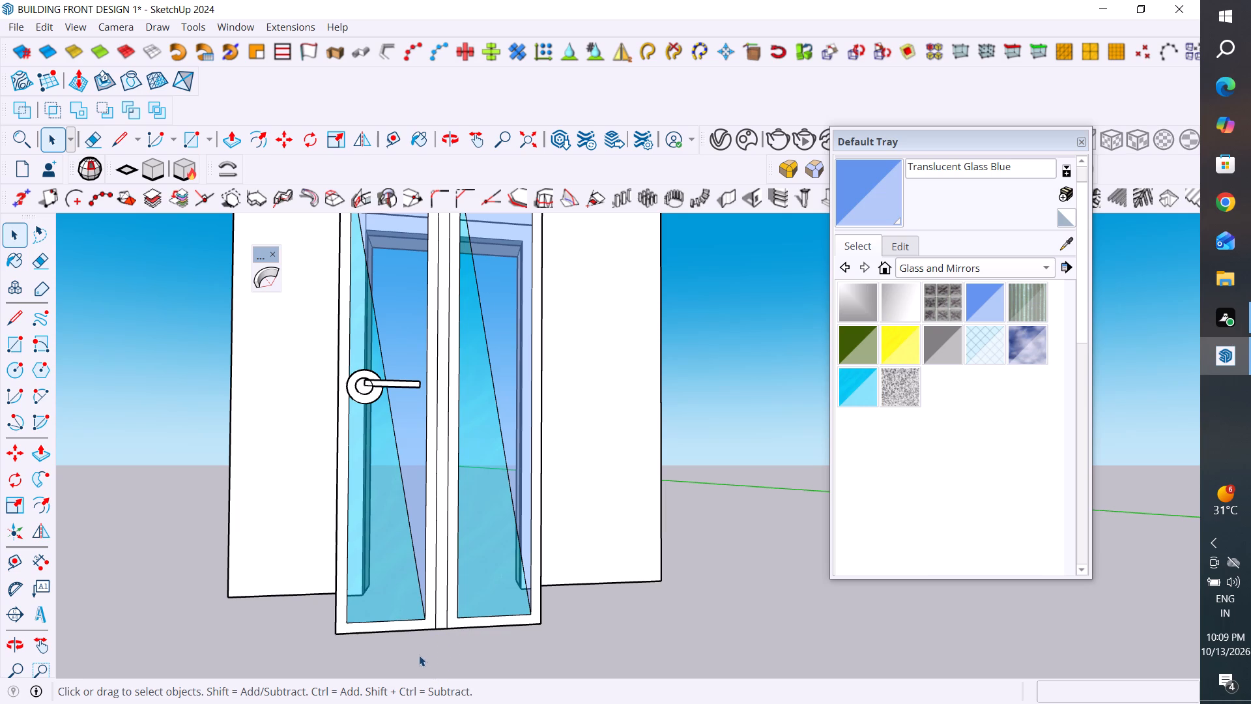
Paint the borders of both door leaves and the strips between them with Wood Bamboo from the Wood materials.
scroll(415, 655, down, 5)
middle_drag(603, 535, 471, 690)
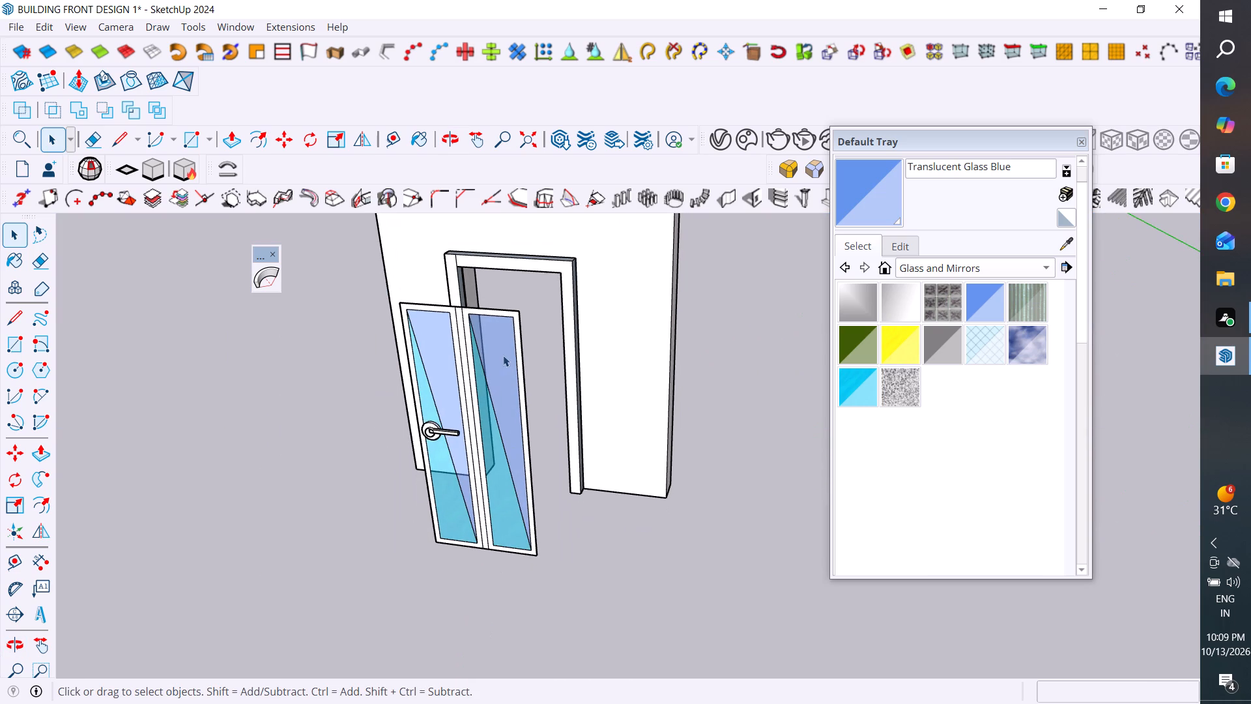
click(976, 270)
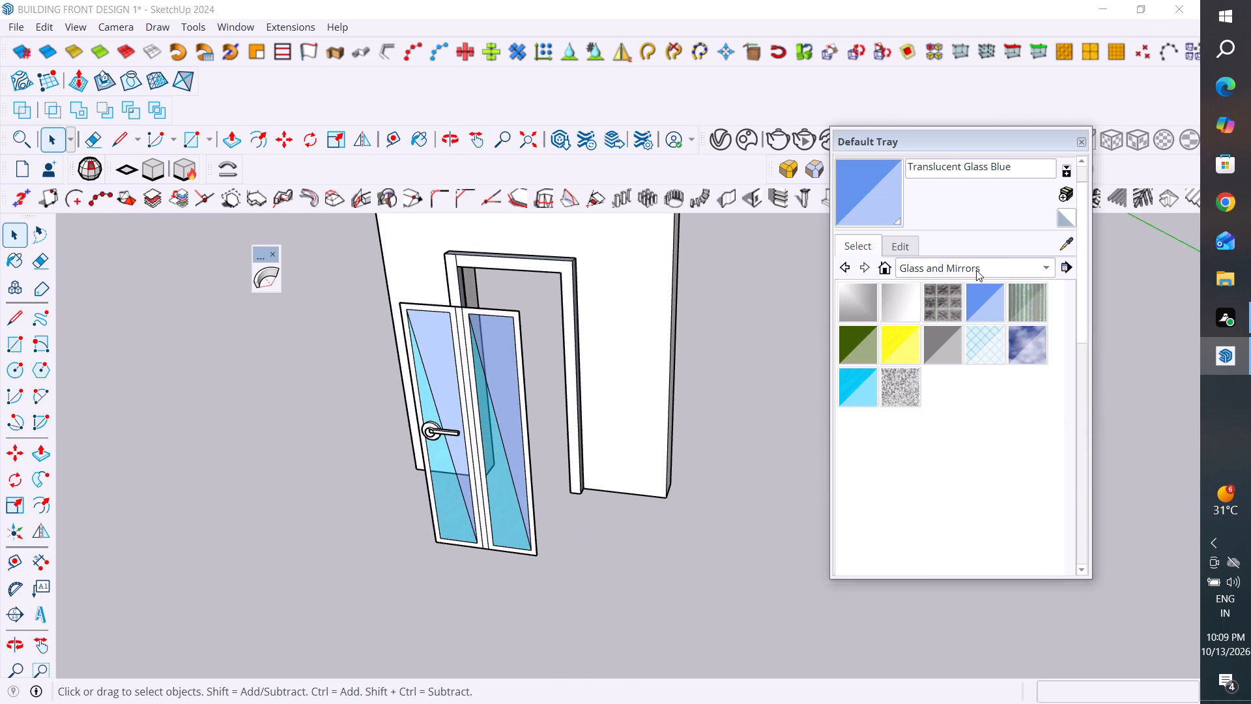
click(938, 401)
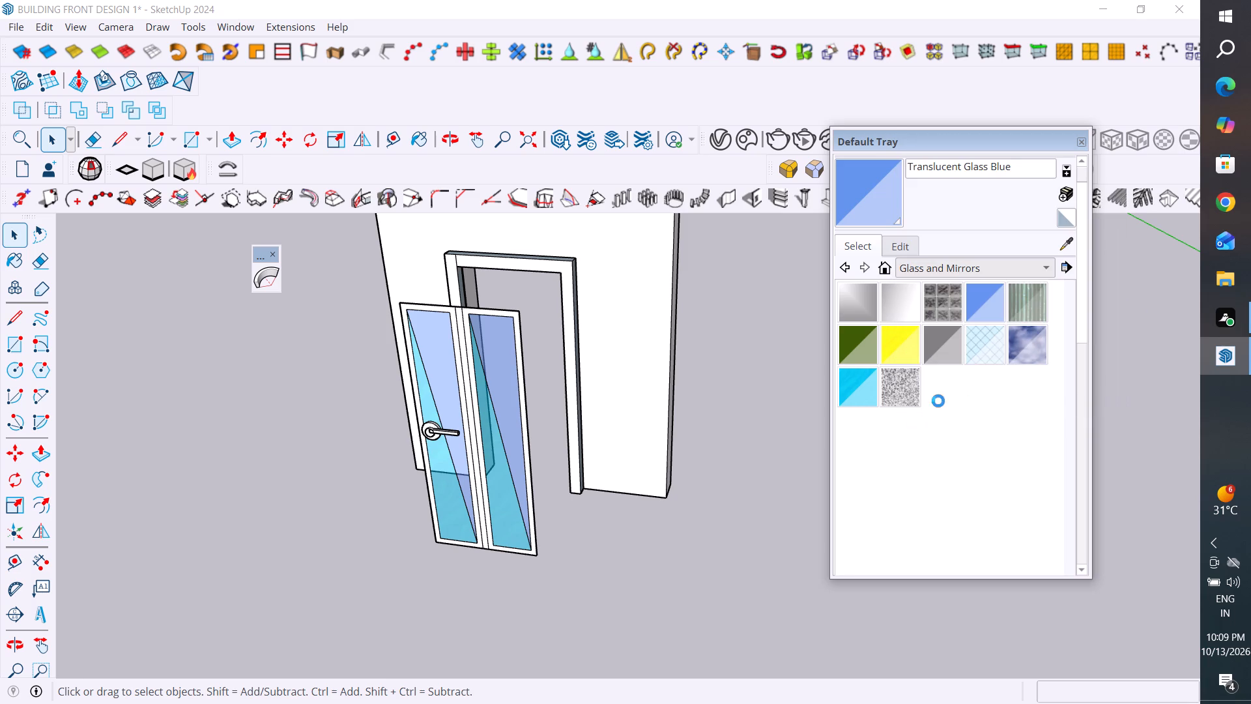
click(858, 310)
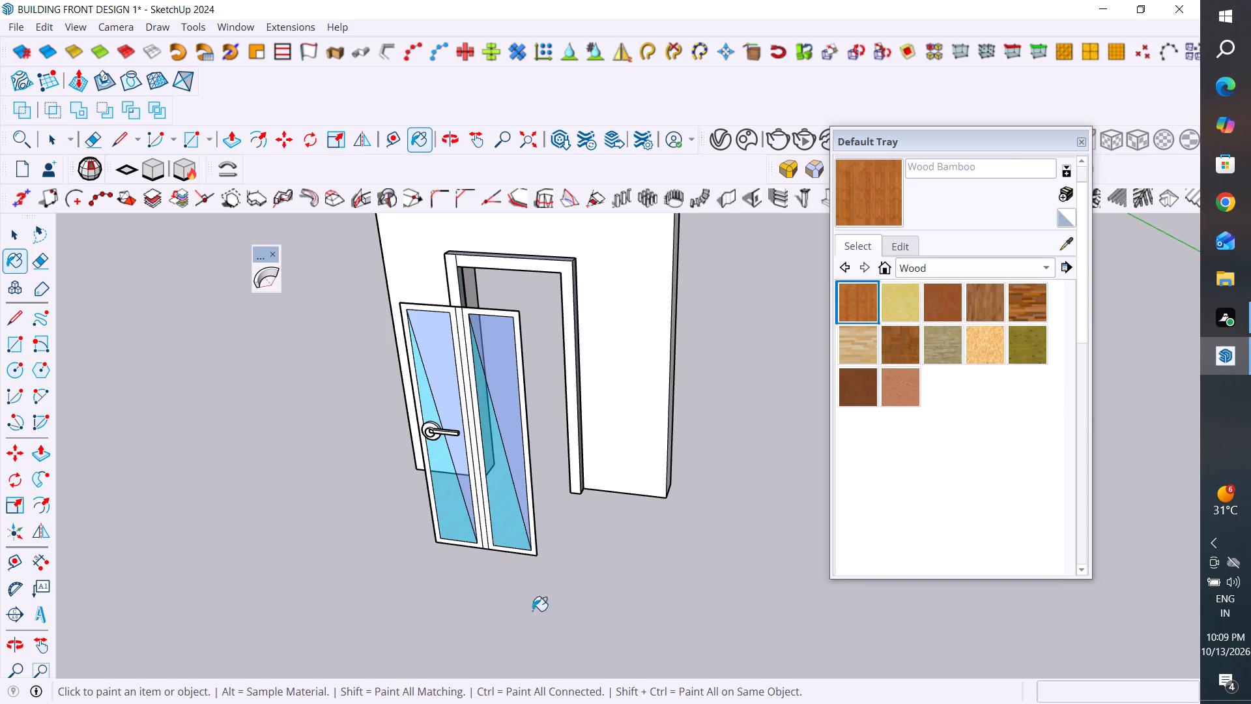
scroll(523, 598, up, 7)
scroll(482, 528, up, 5)
click(487, 517)
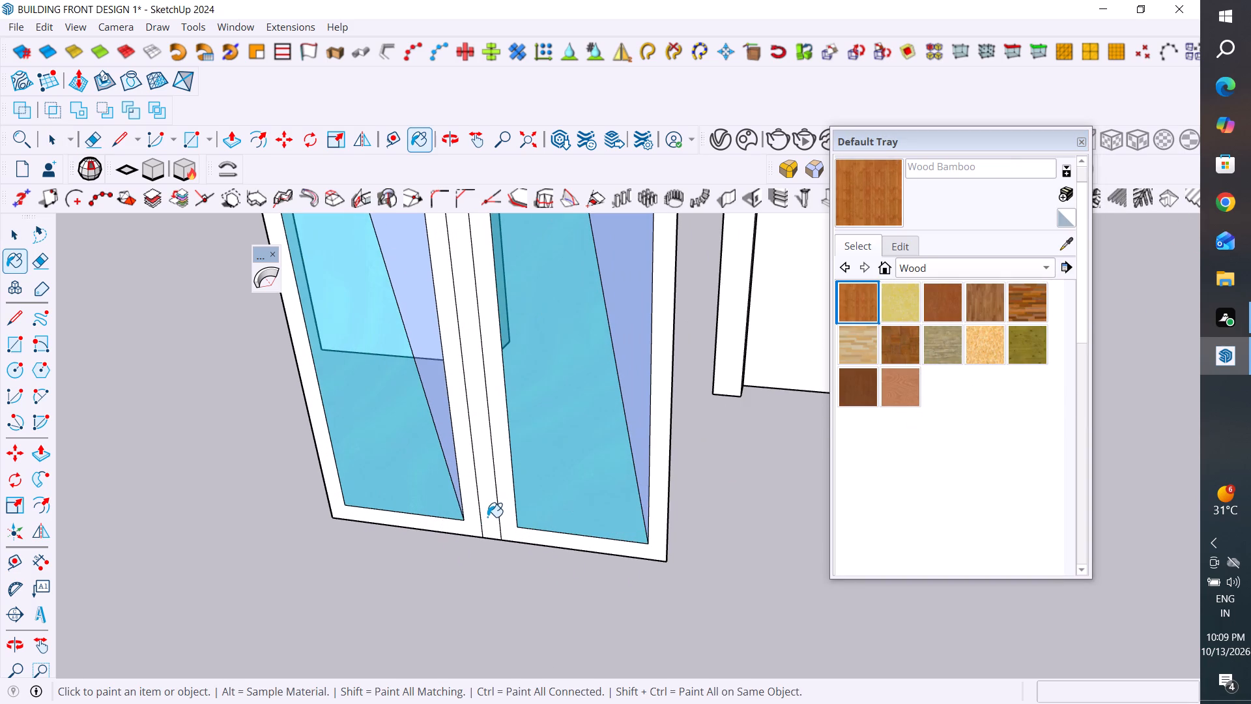
click(476, 533)
click(503, 540)
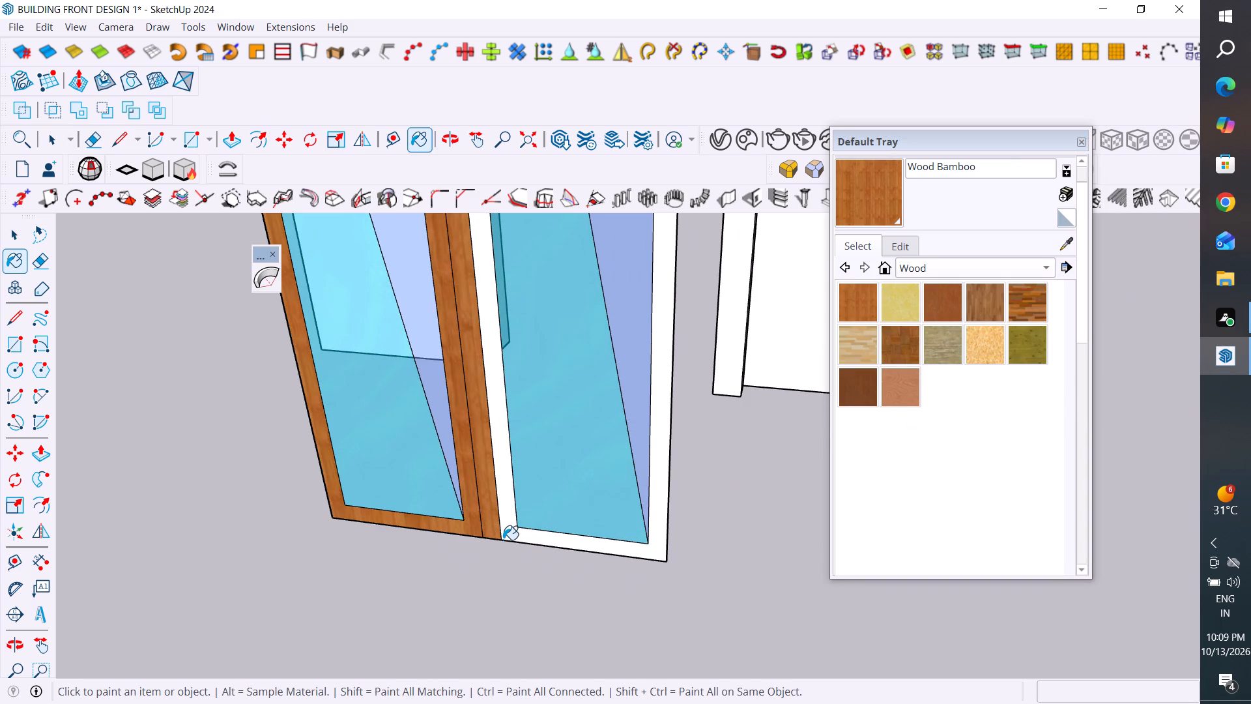
click(513, 544)
scroll(640, 559, up, 6)
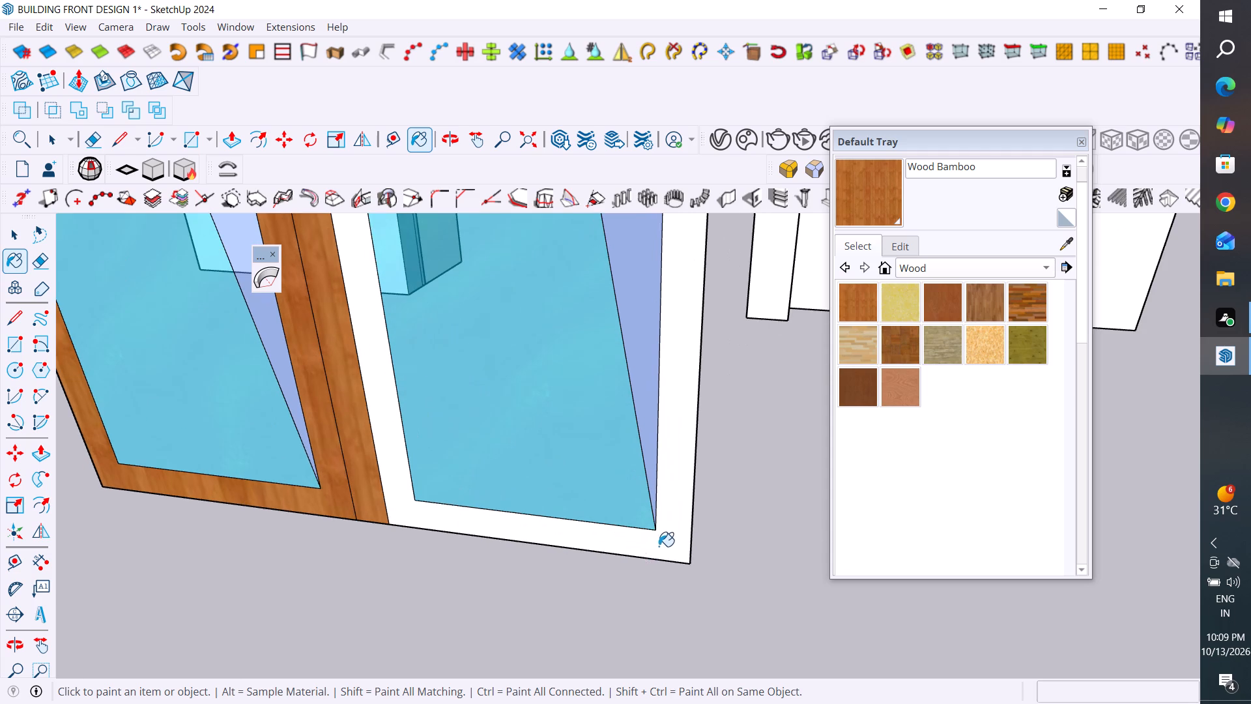
click(662, 546)
Examine the painted door and its handle from the front, the back and below.
scroll(658, 621, down, 20)
scroll(658, 621, down, 1)
middle_drag(630, 450, 805, 511)
middle_drag(600, 445, 588, 618)
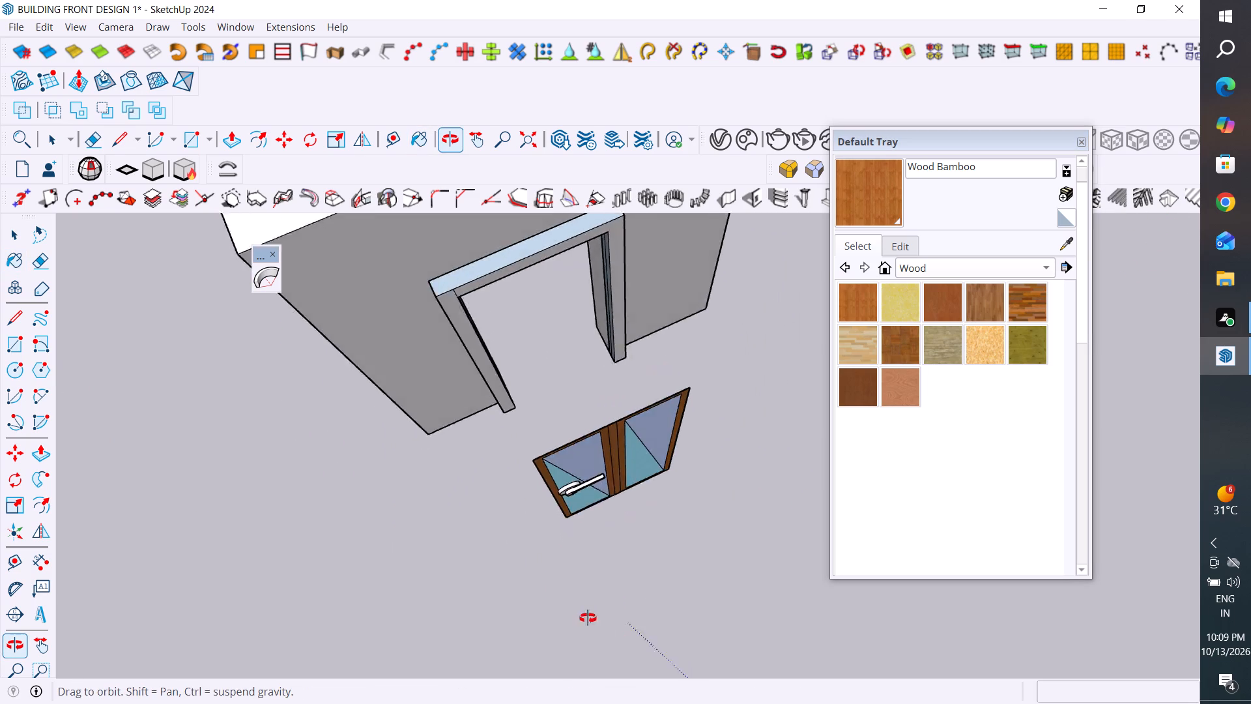
middle_drag(588, 618, 471, 569)
scroll(553, 460, up, 7)
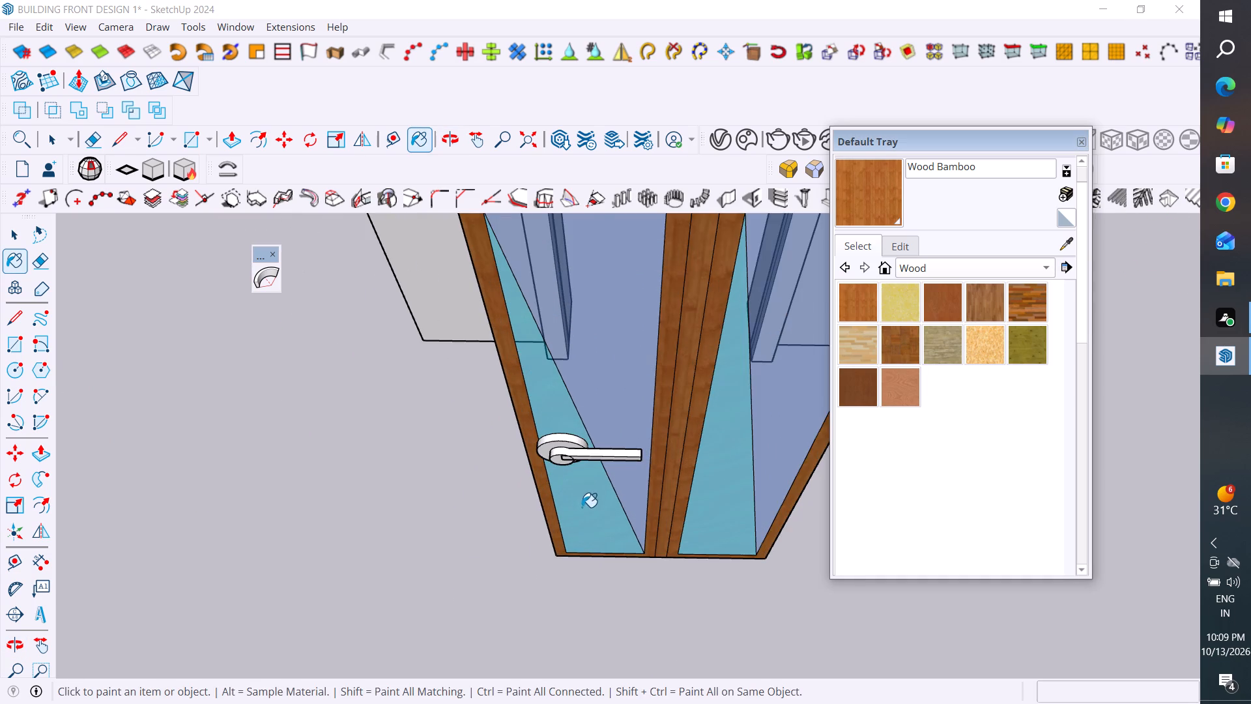
middle_drag(584, 508, 783, 462)
middle_drag(485, 507, 801, 524)
middle_drag(580, 490, 648, 522)
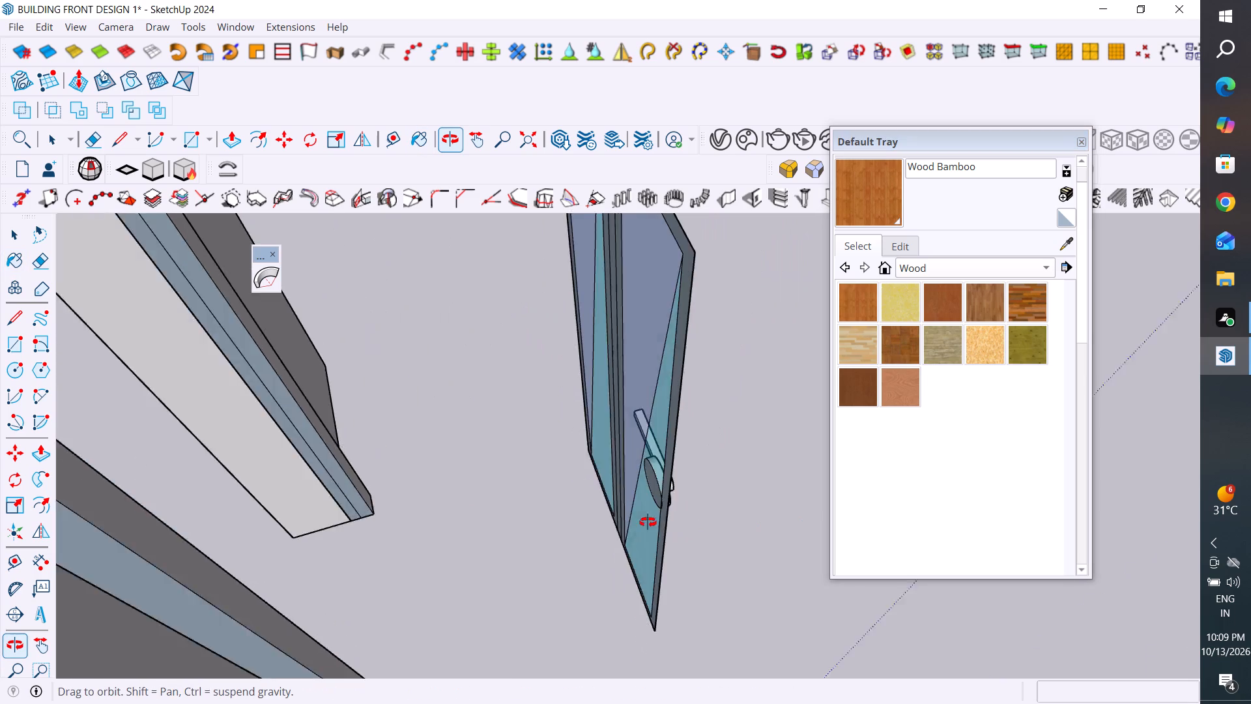
middle_drag(648, 522, 683, 568)
click(18, 237)
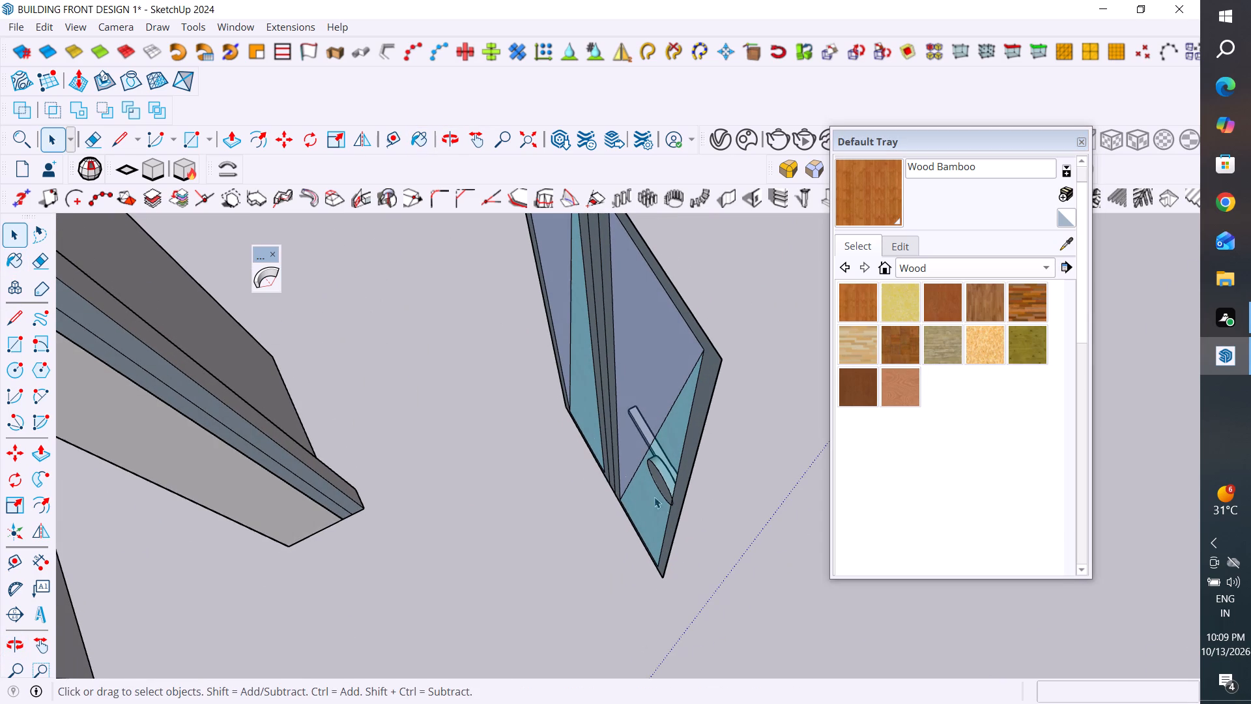
scroll(661, 506, down, 6)
middle_drag(669, 482, 152, 491)
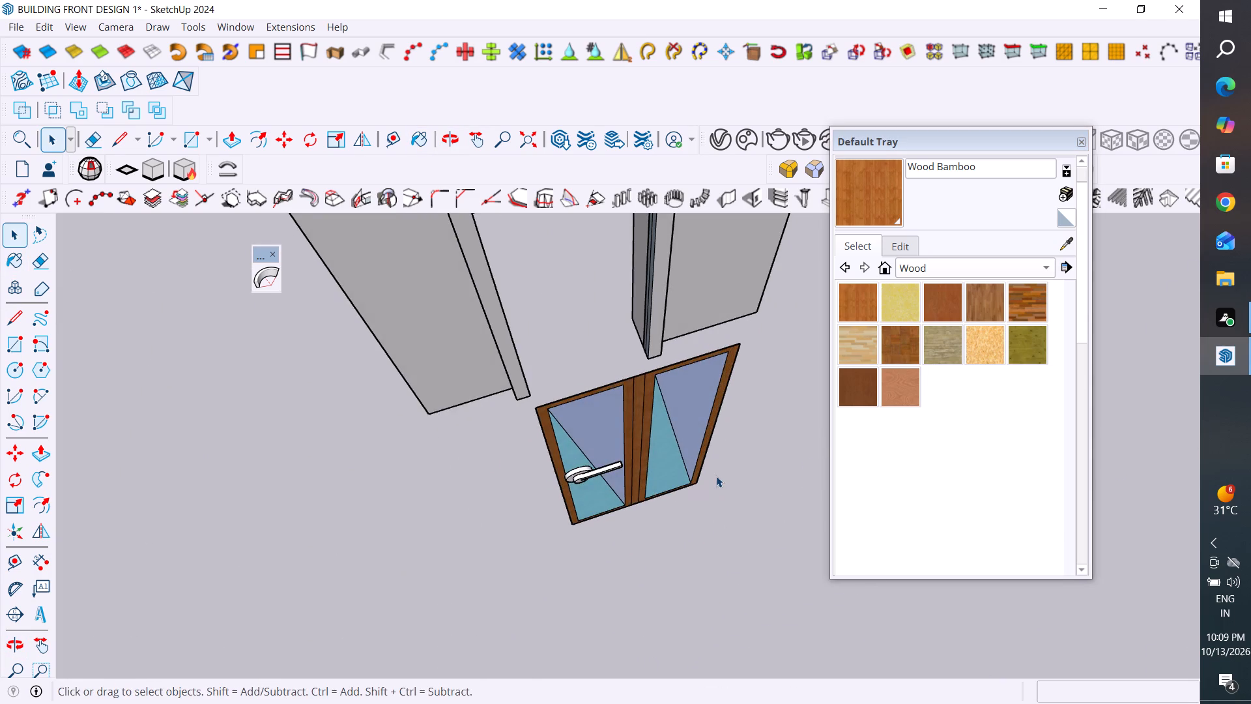
middle_drag(700, 486, 622, 701)
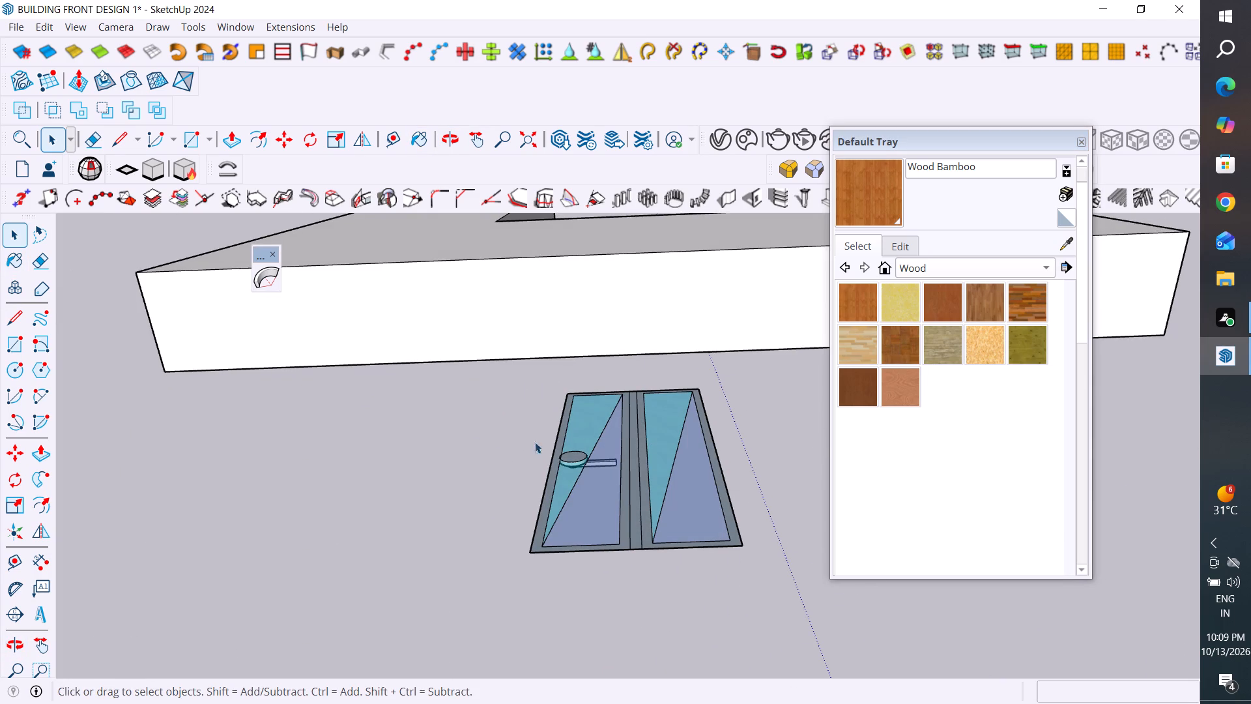
middle_drag(634, 468, 574, 303)
scroll(586, 375, down, 6)
middle_drag(563, 374, 592, 356)
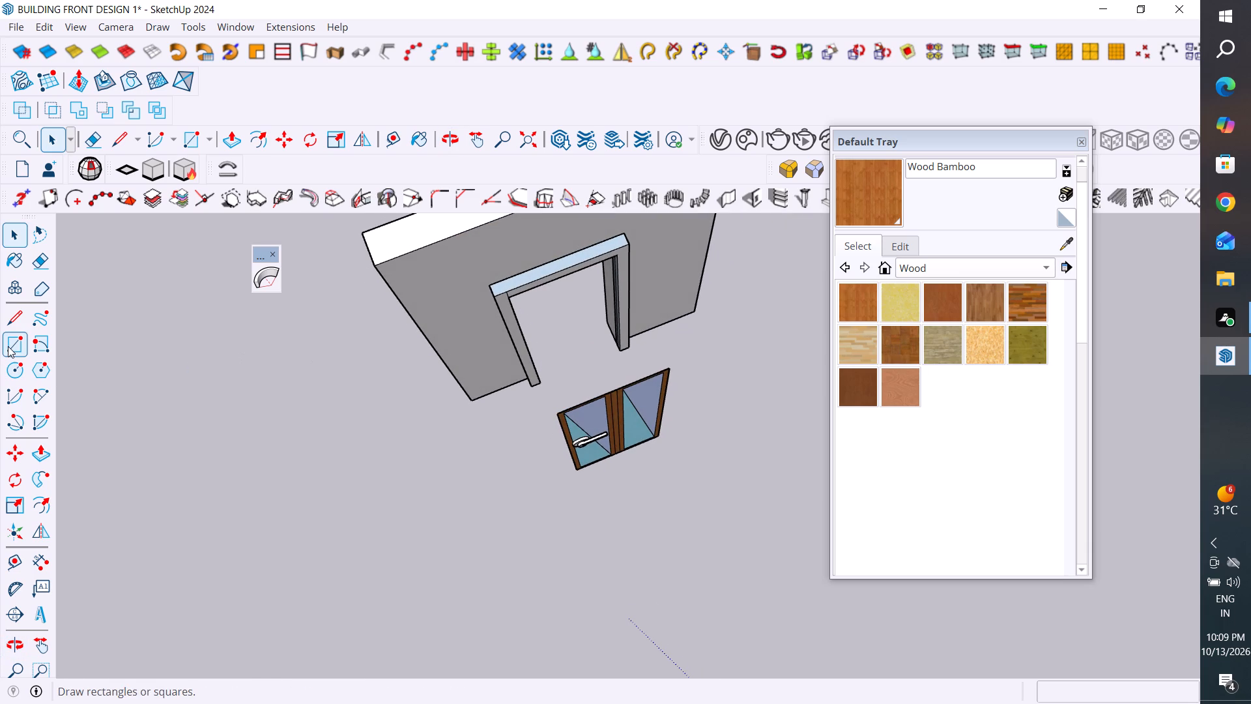
Draw an 88" by 36" rectangle filling the door frame's opening, between its opposite inner corners.
click(9, 346)
click(620, 354)
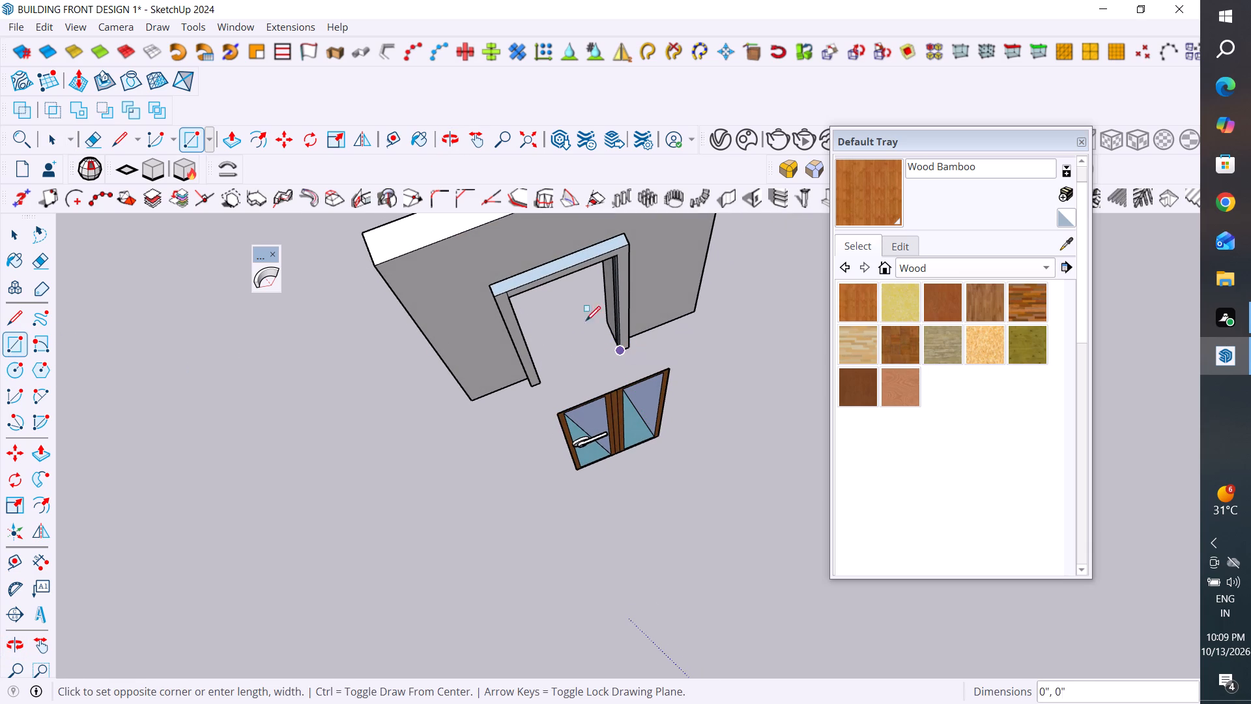
click(508, 295)
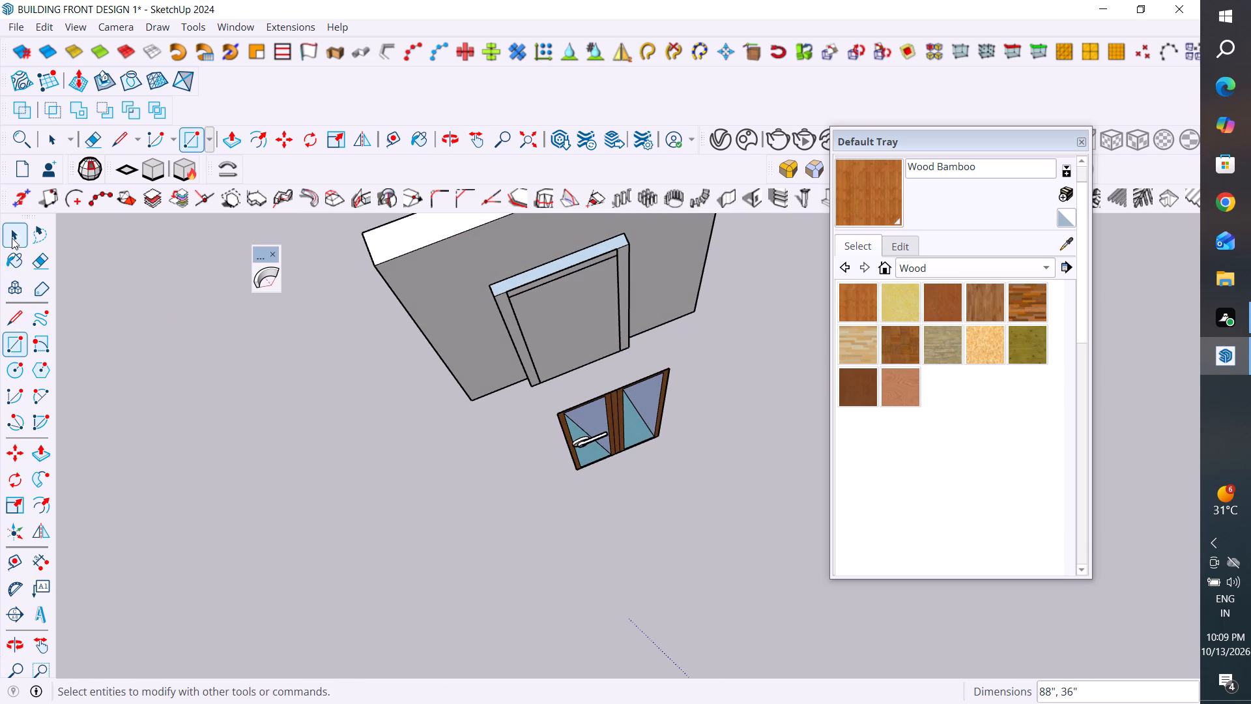
click(14, 234)
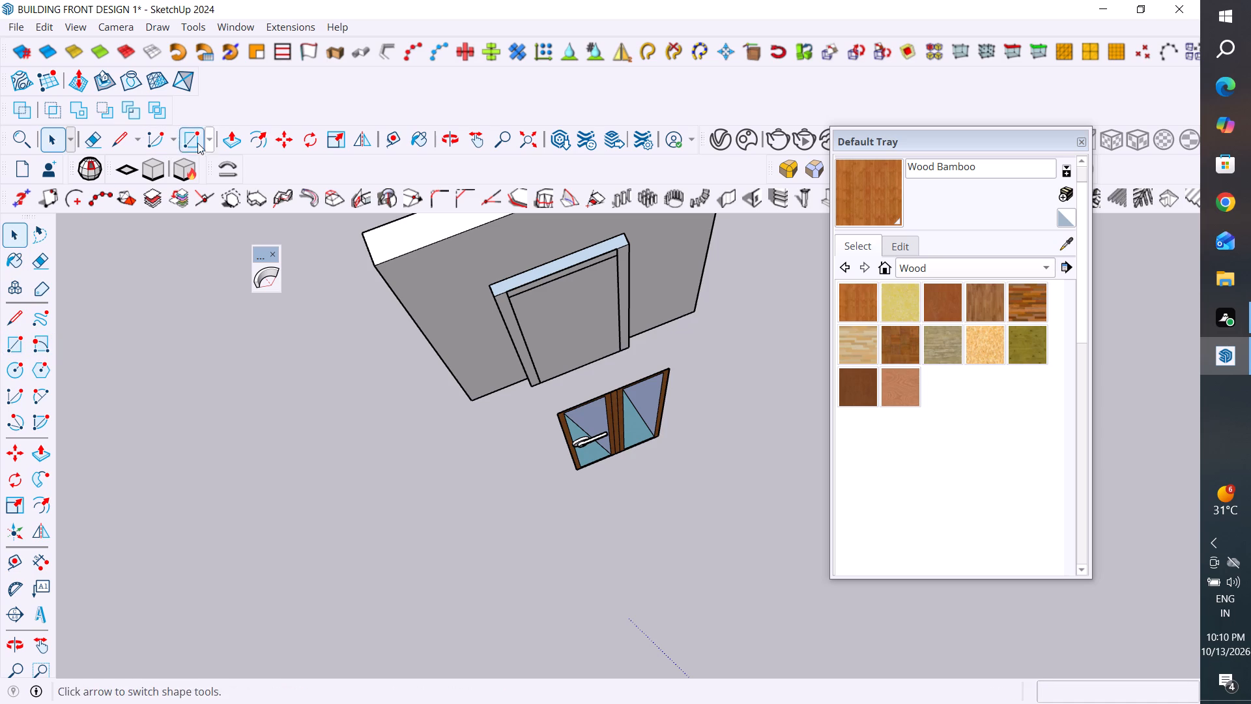
Apply Push/Pull to the new face filling the door frame's opening.
click(224, 143)
double_click(574, 346)
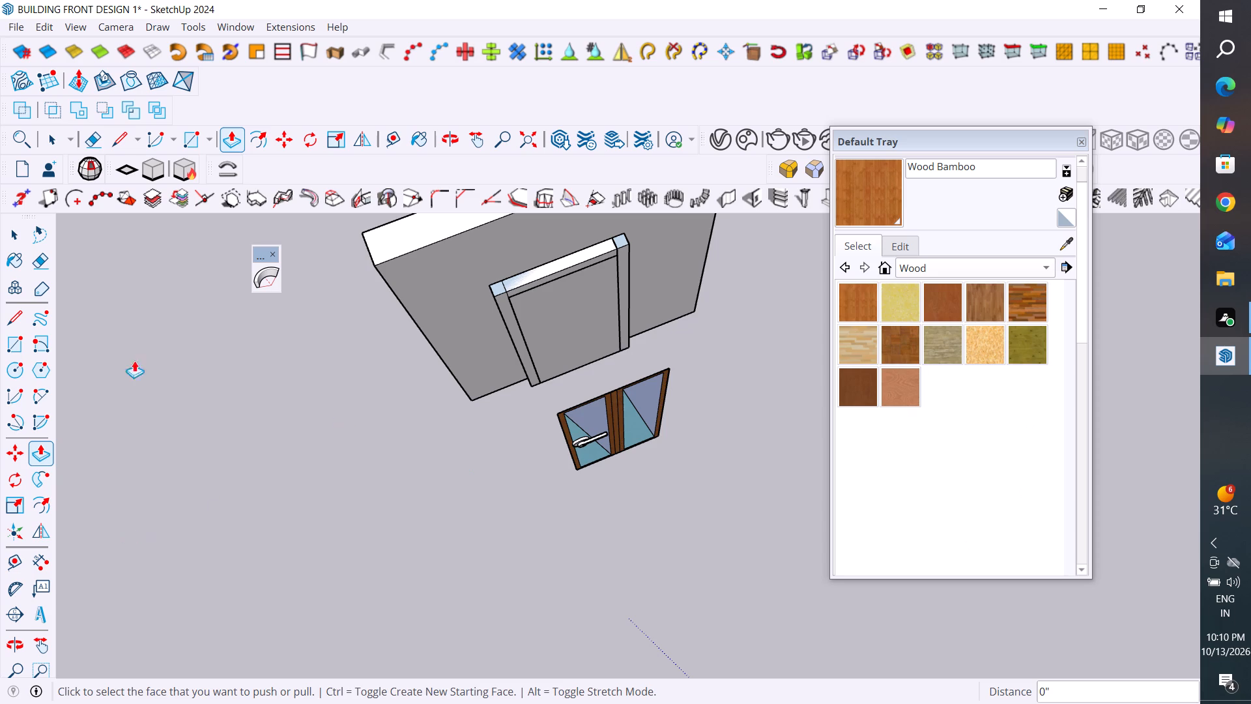
click(14, 226)
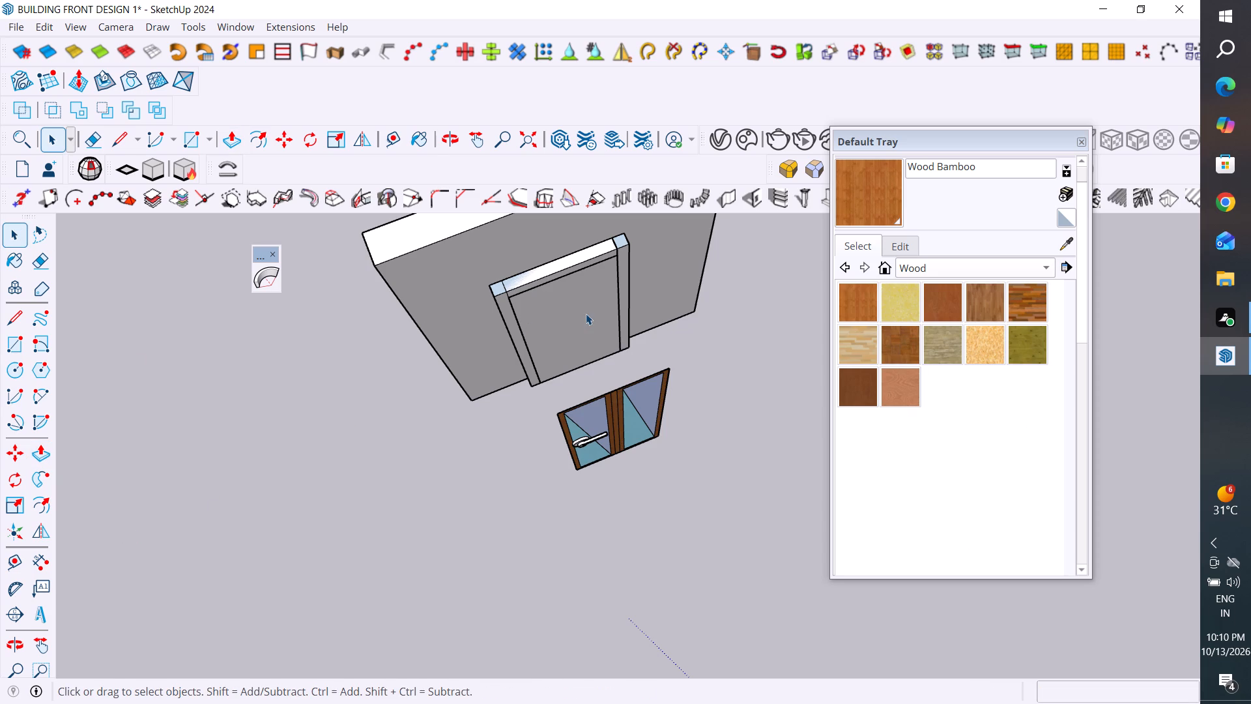
Copy the face in the door frame's opening about 26" outward, in front of the wall toward the separate door.
click(586, 314)
middle_drag(612, 498, 256, 454)
scroll(572, 546, down, 5)
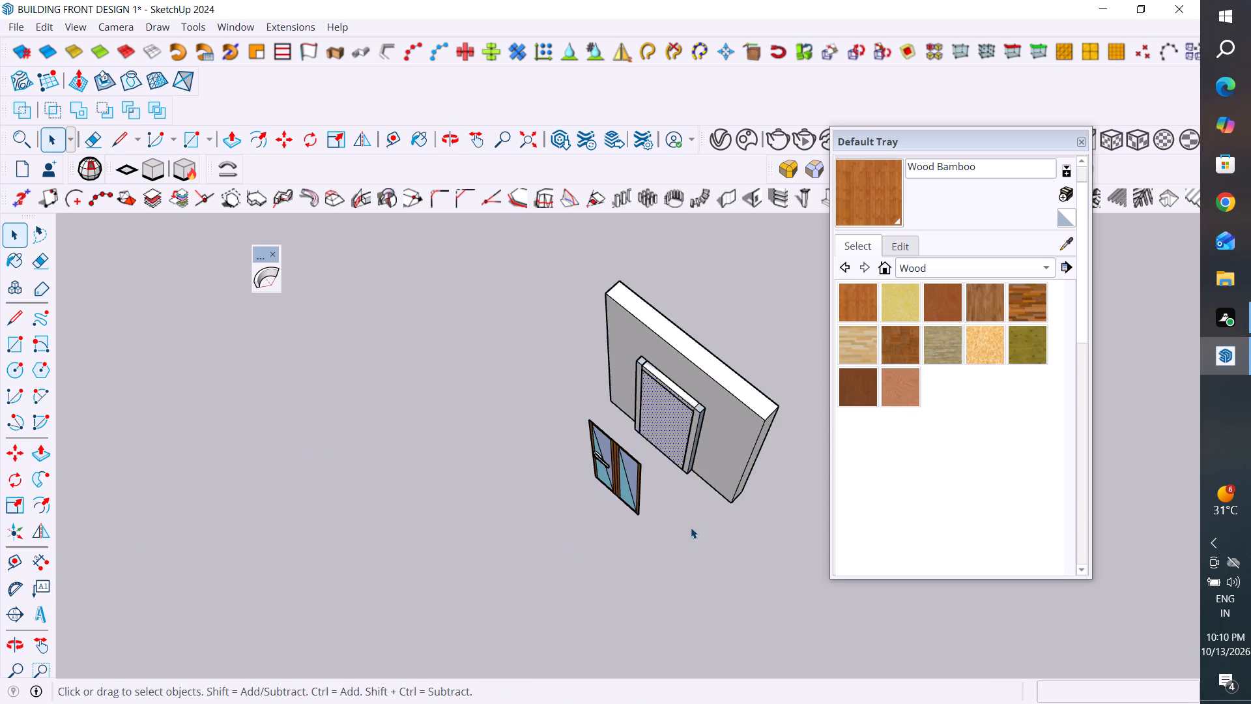
middle_drag(679, 521, 491, 447)
scroll(730, 516, up, 4)
scroll(637, 515, up, 8)
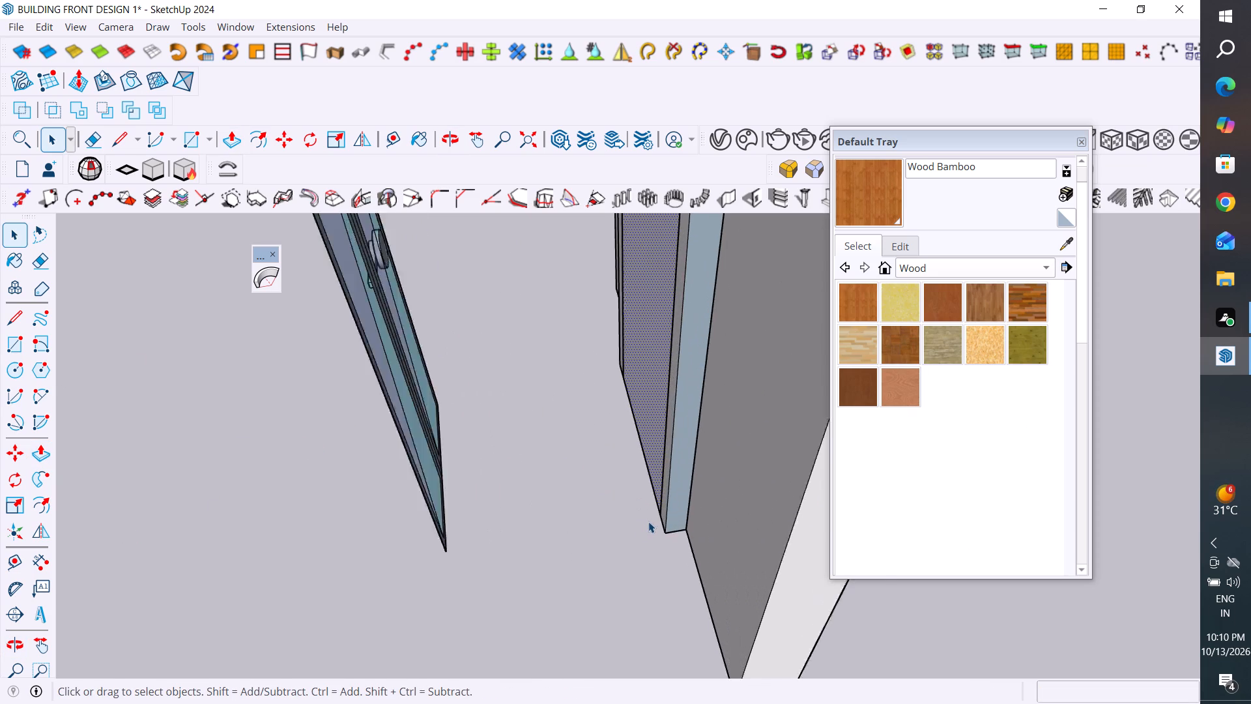
key(m)
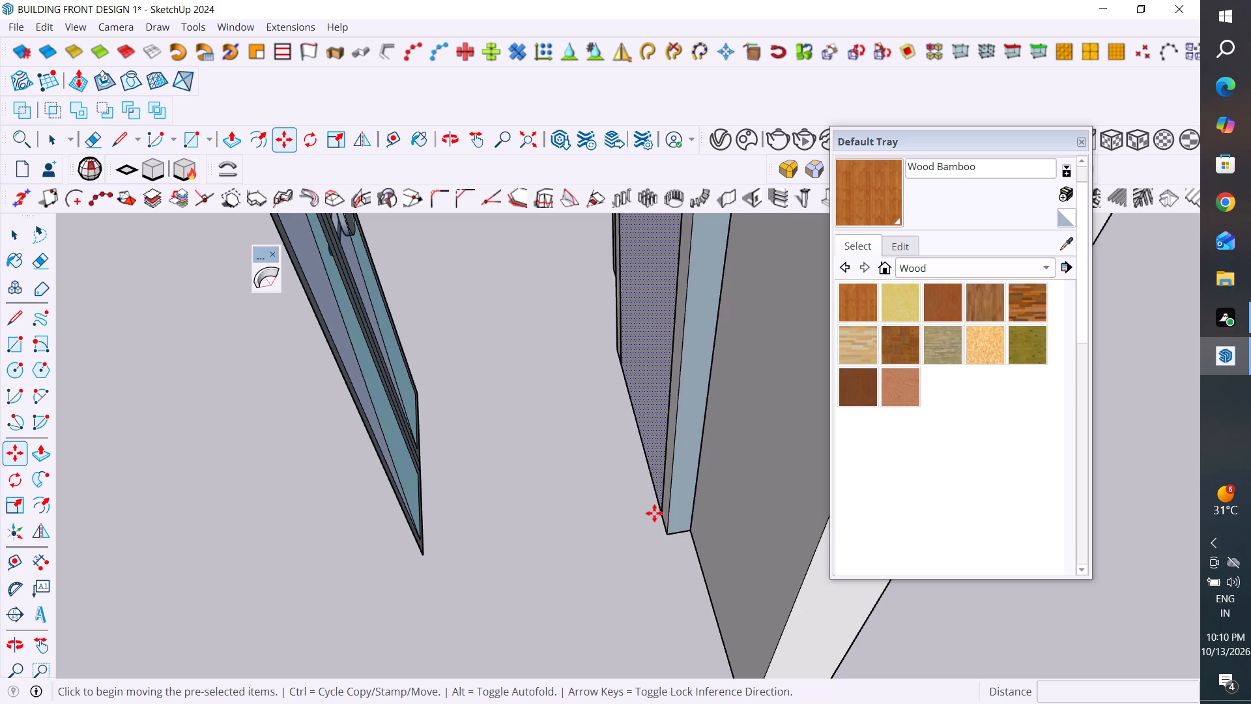
click(658, 512)
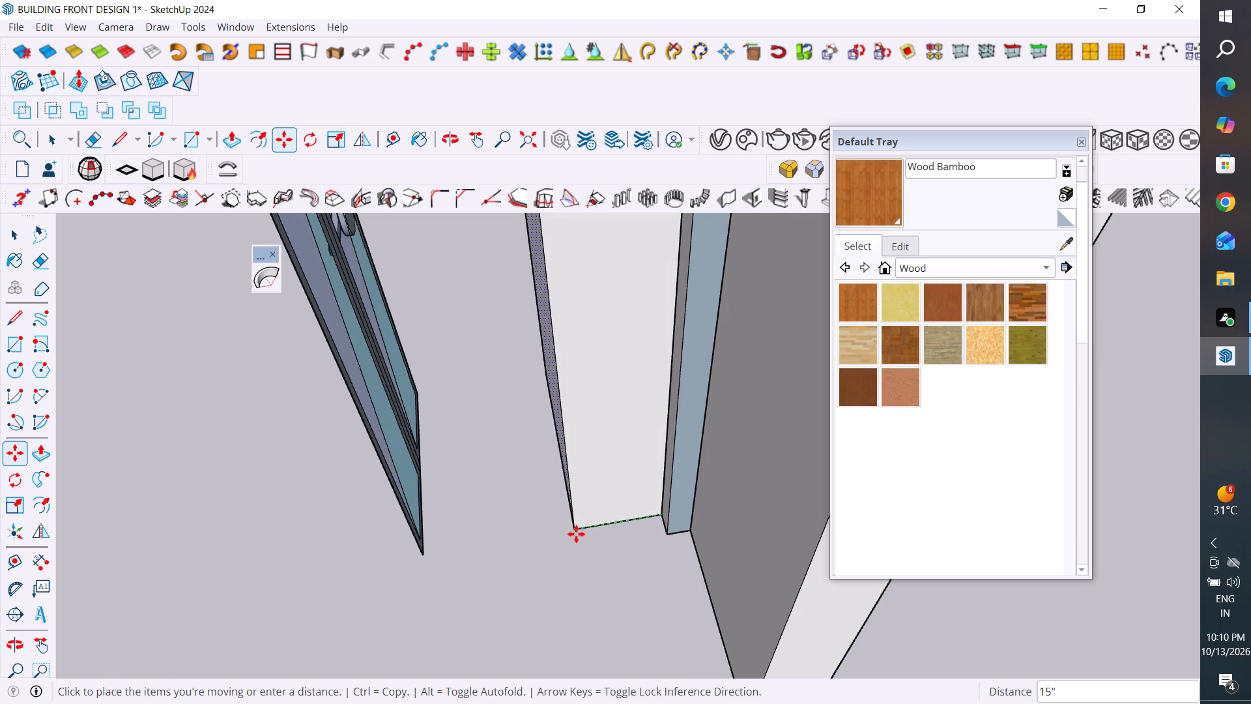
click(506, 540)
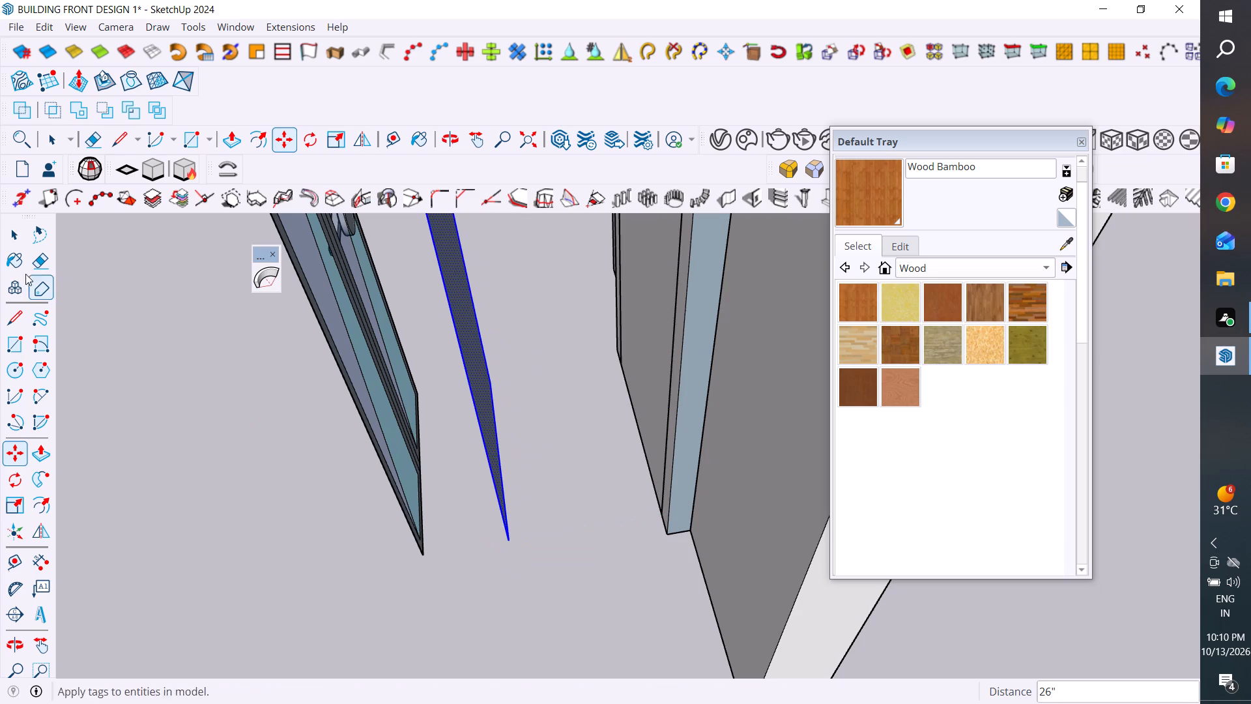
Delete the two faces left closing the door frame's opening, keeping the copied face in front of the wall.
click(8, 233)
scroll(308, 506, down, 4)
middle_drag(328, 513, 560, 564)
scroll(558, 594, down, 4)
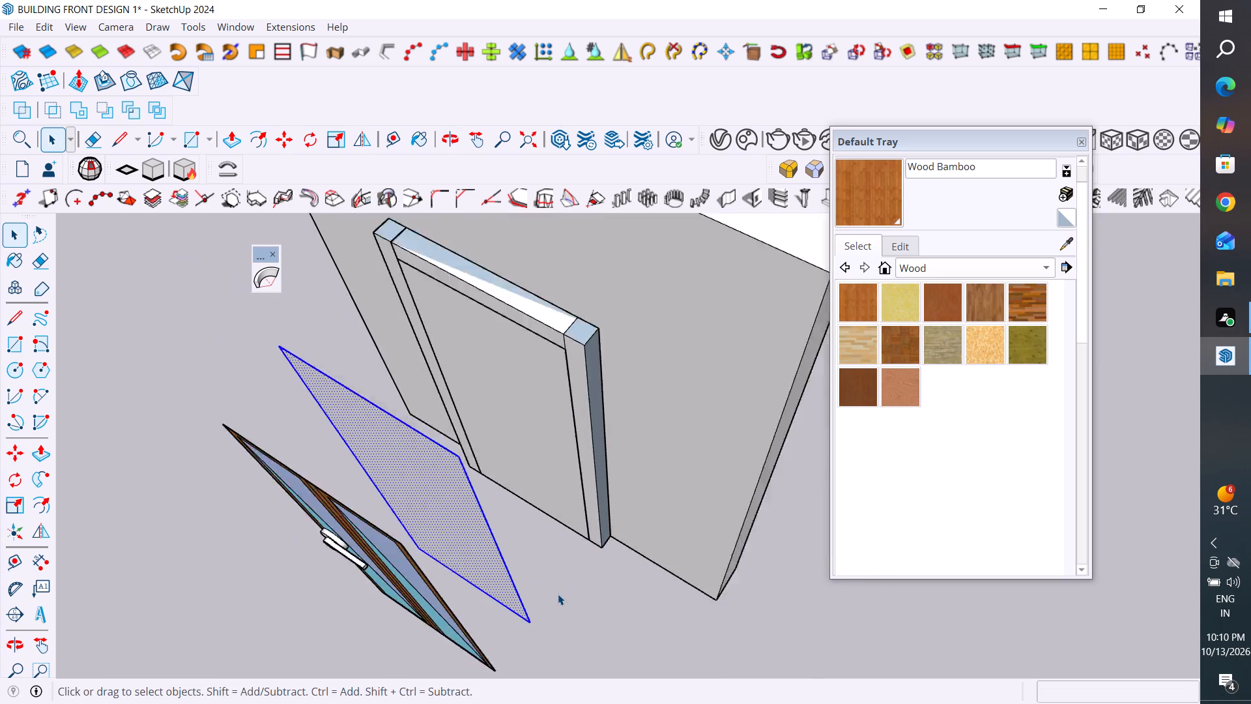
scroll(558, 594, down, 2)
click(508, 443)
key(Delete)
scroll(517, 445, down, 5)
middle_drag(525, 452, 619, 406)
scroll(541, 466, down, 5)
scroll(538, 478, up, 9)
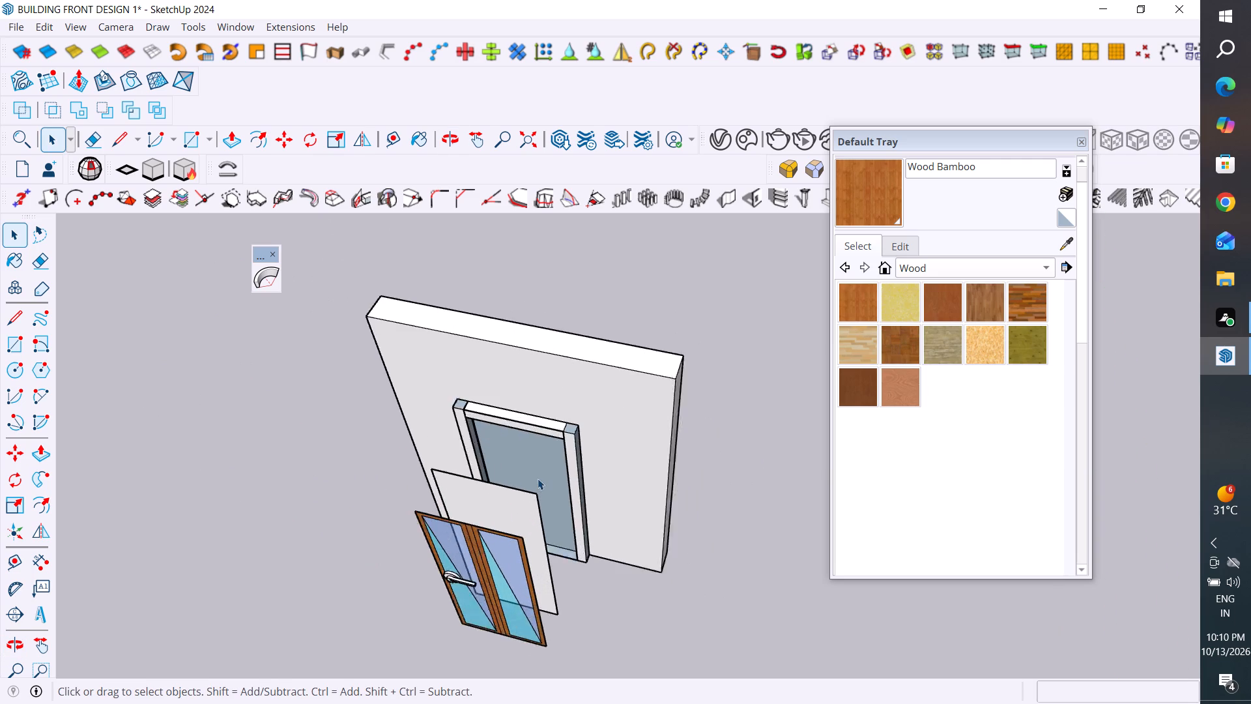
scroll(538, 478, up, 1)
click(539, 475)
key(Delete)
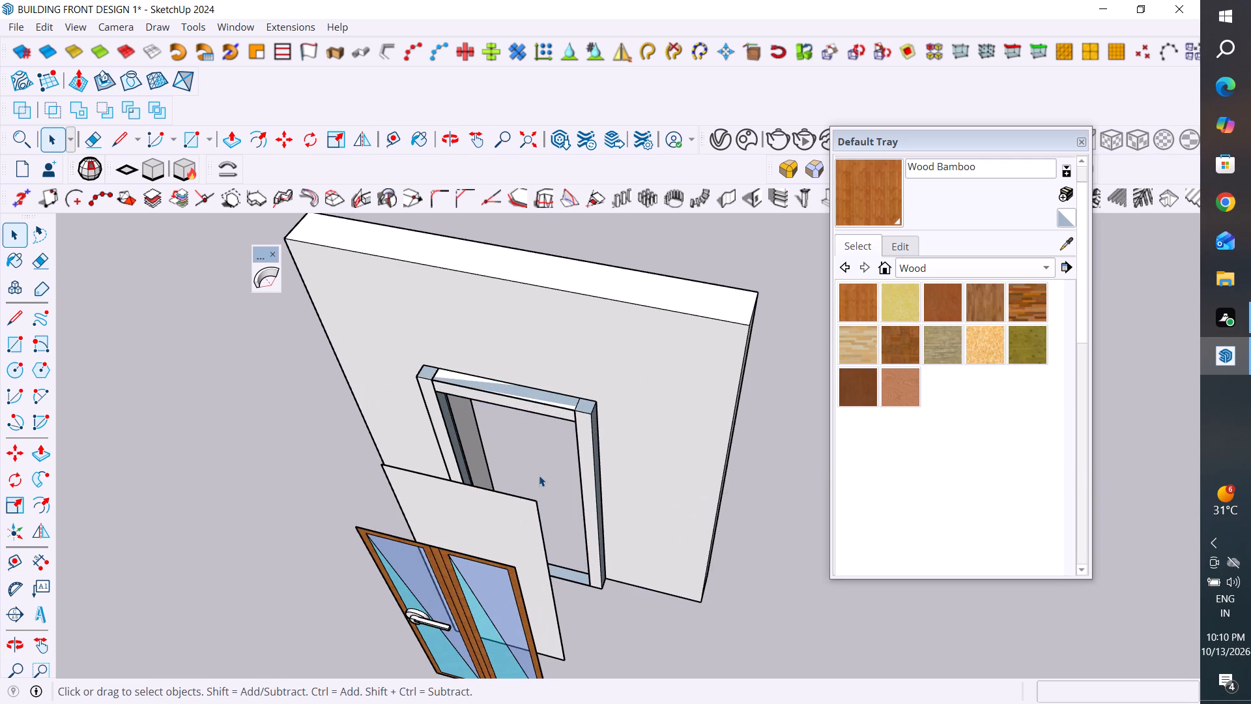
Delete the stray loose face lying on top of the door frame's head.
middle_drag(565, 448, 780, 503)
middle_drag(527, 563, 619, 459)
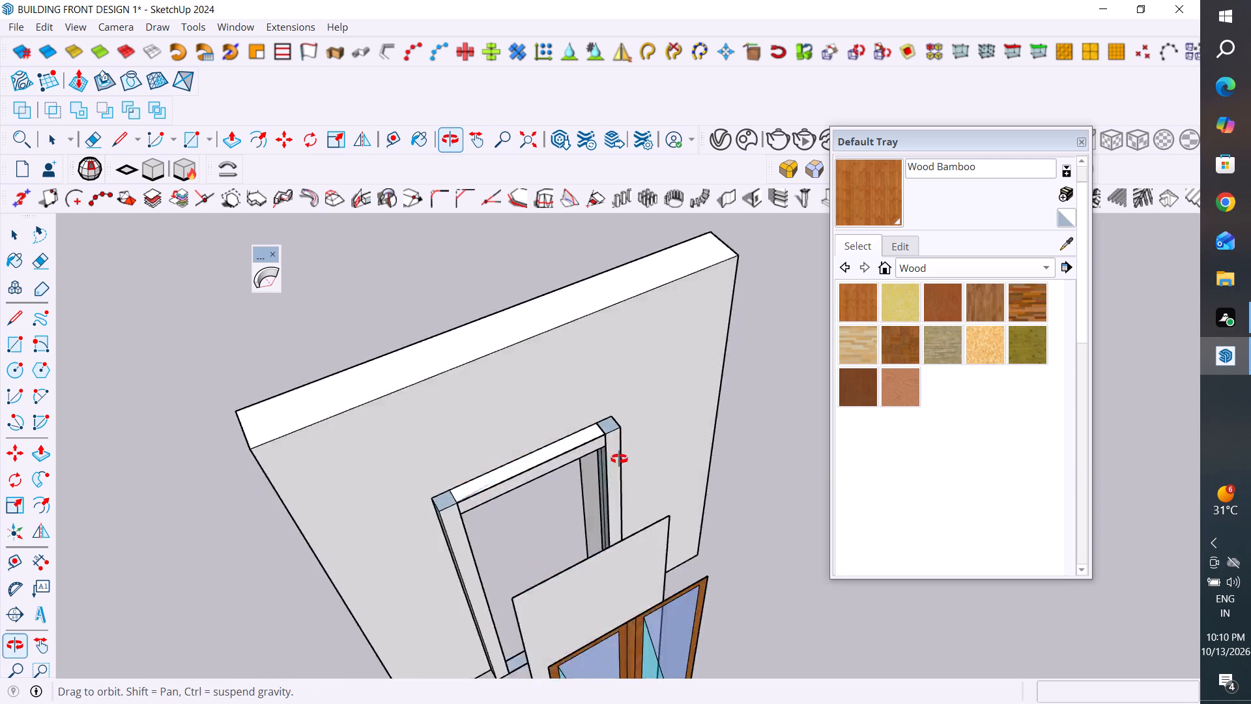
middle_drag(619, 459, 799, 362)
middle_drag(661, 522, 603, 516)
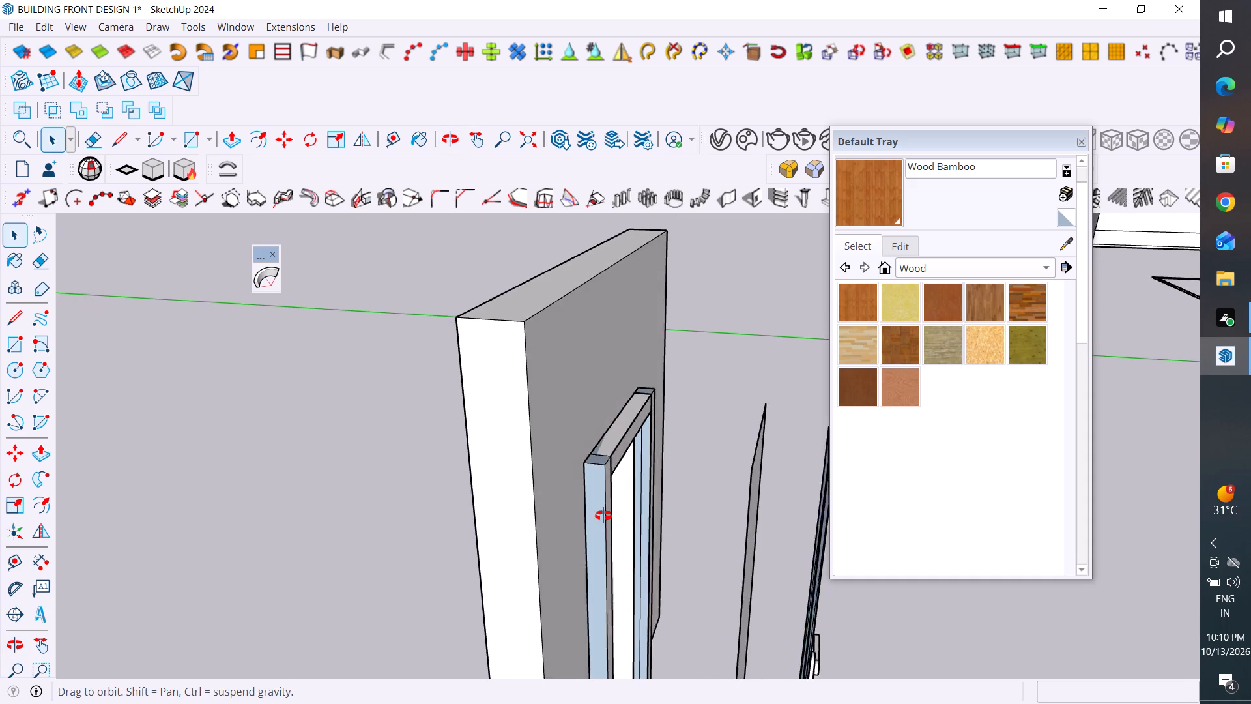
middle_drag(603, 516, 512, 623)
click(621, 428)
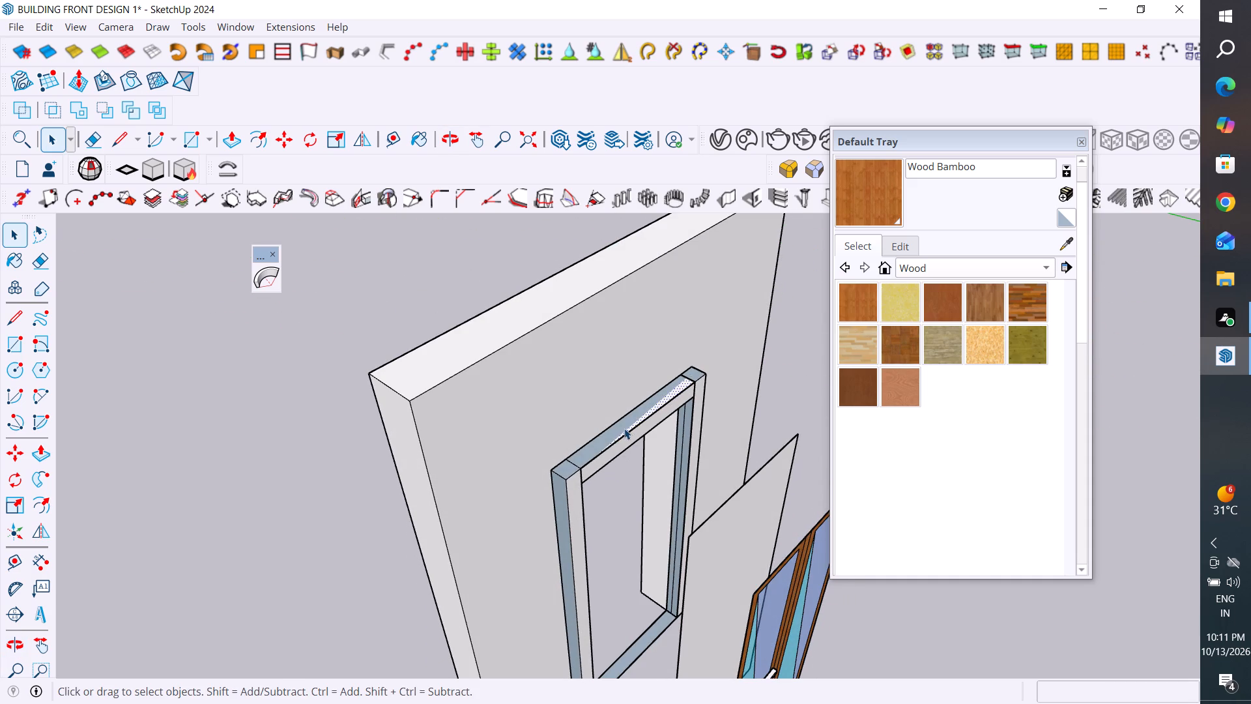
scroll(624, 428, up, 5)
key(Delete)
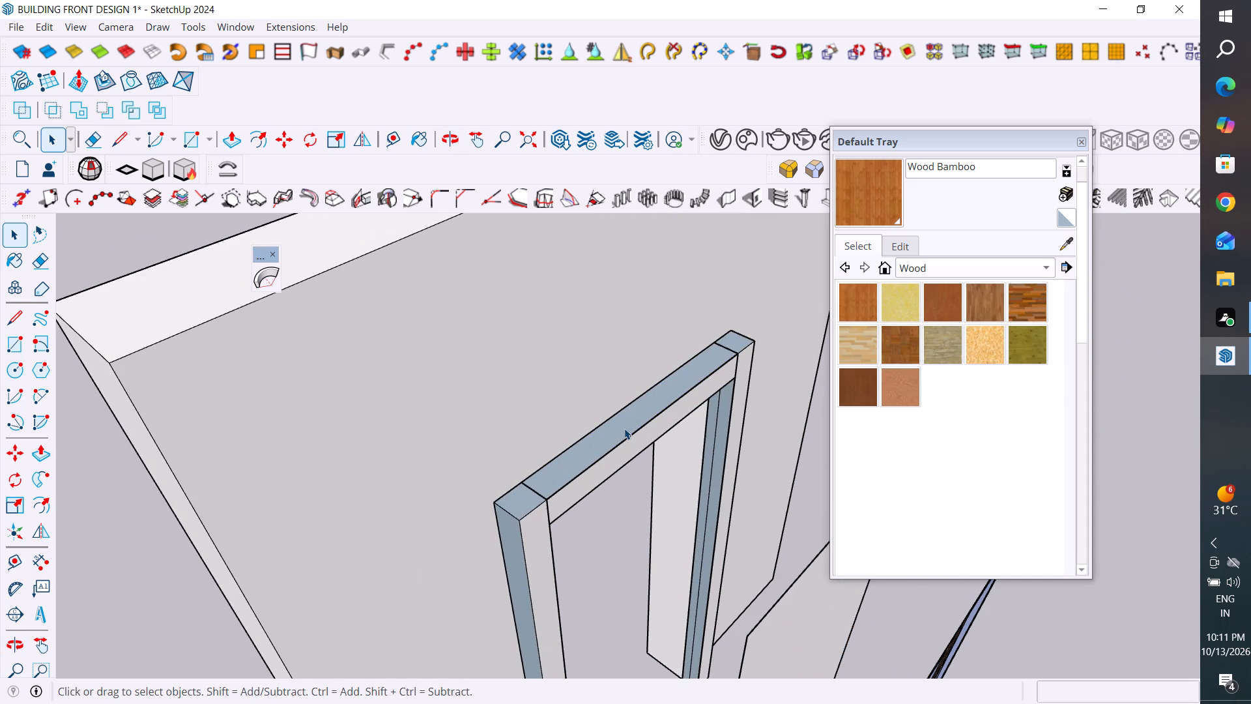
click(624, 428)
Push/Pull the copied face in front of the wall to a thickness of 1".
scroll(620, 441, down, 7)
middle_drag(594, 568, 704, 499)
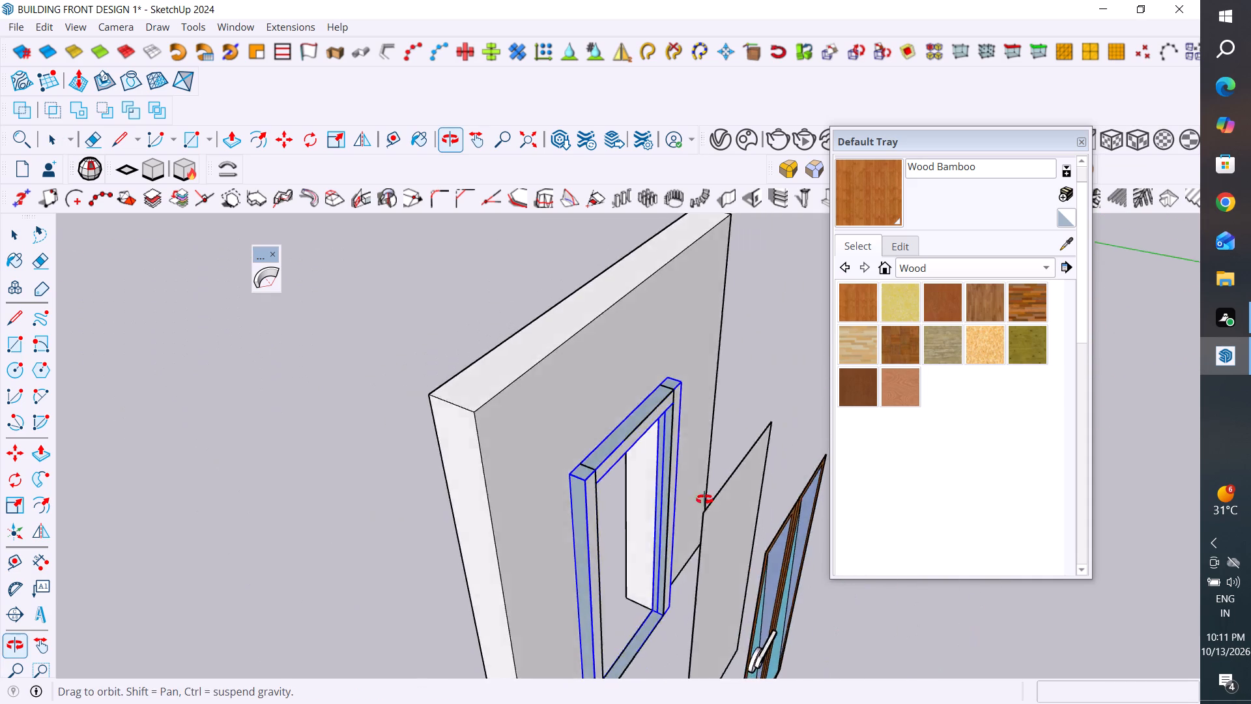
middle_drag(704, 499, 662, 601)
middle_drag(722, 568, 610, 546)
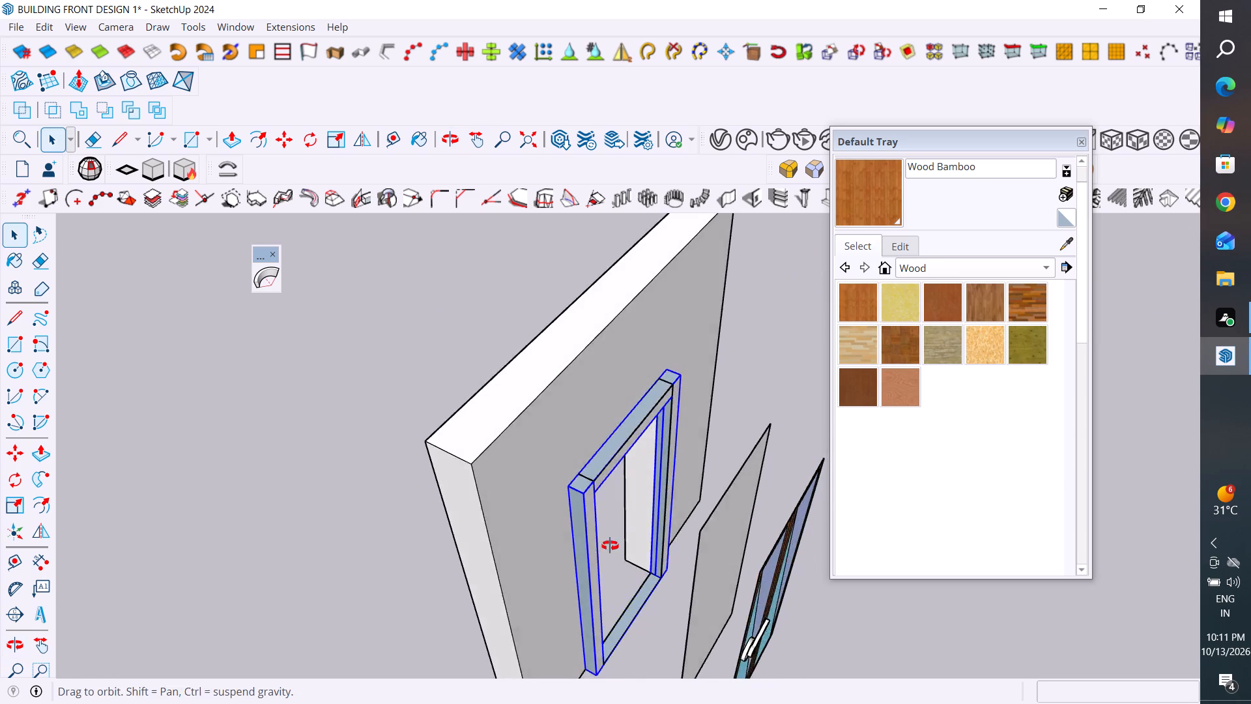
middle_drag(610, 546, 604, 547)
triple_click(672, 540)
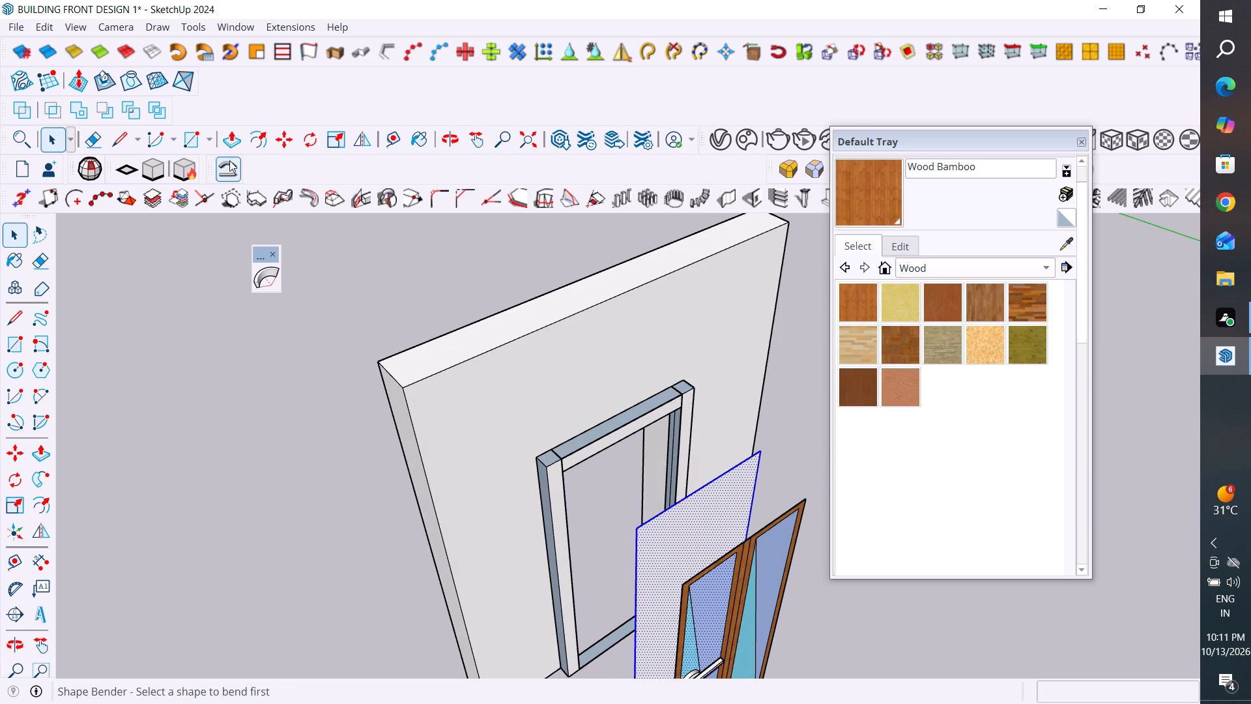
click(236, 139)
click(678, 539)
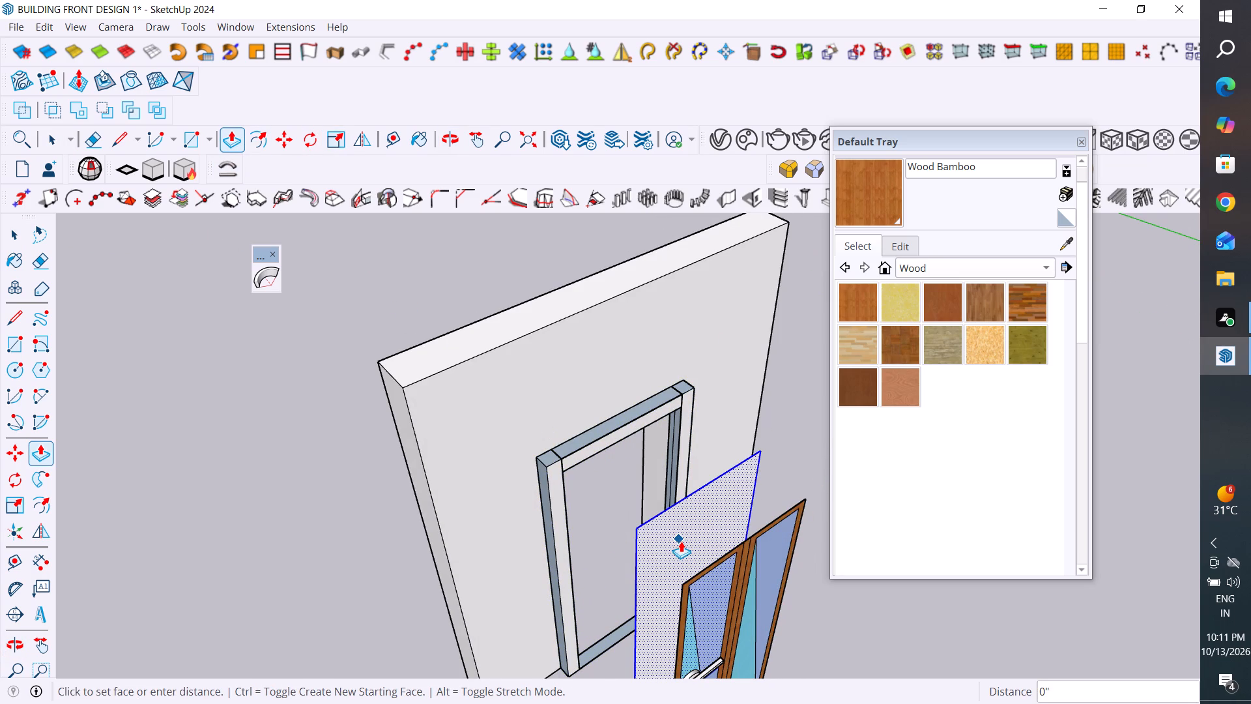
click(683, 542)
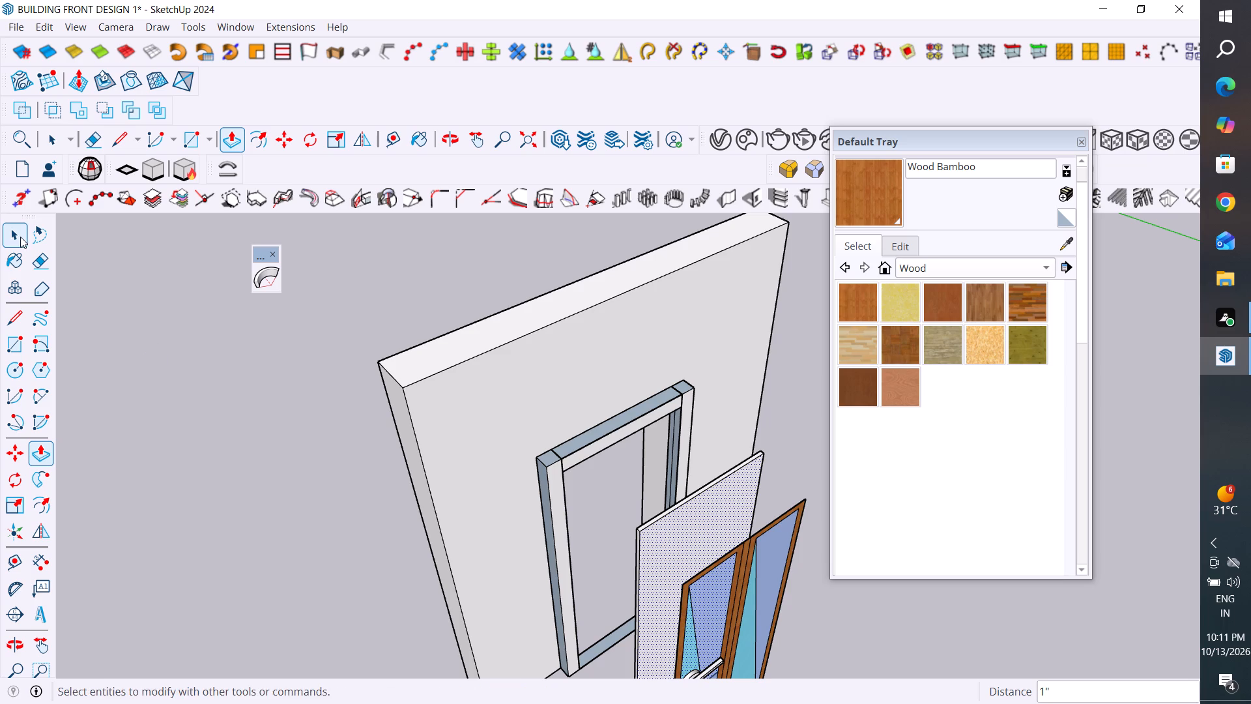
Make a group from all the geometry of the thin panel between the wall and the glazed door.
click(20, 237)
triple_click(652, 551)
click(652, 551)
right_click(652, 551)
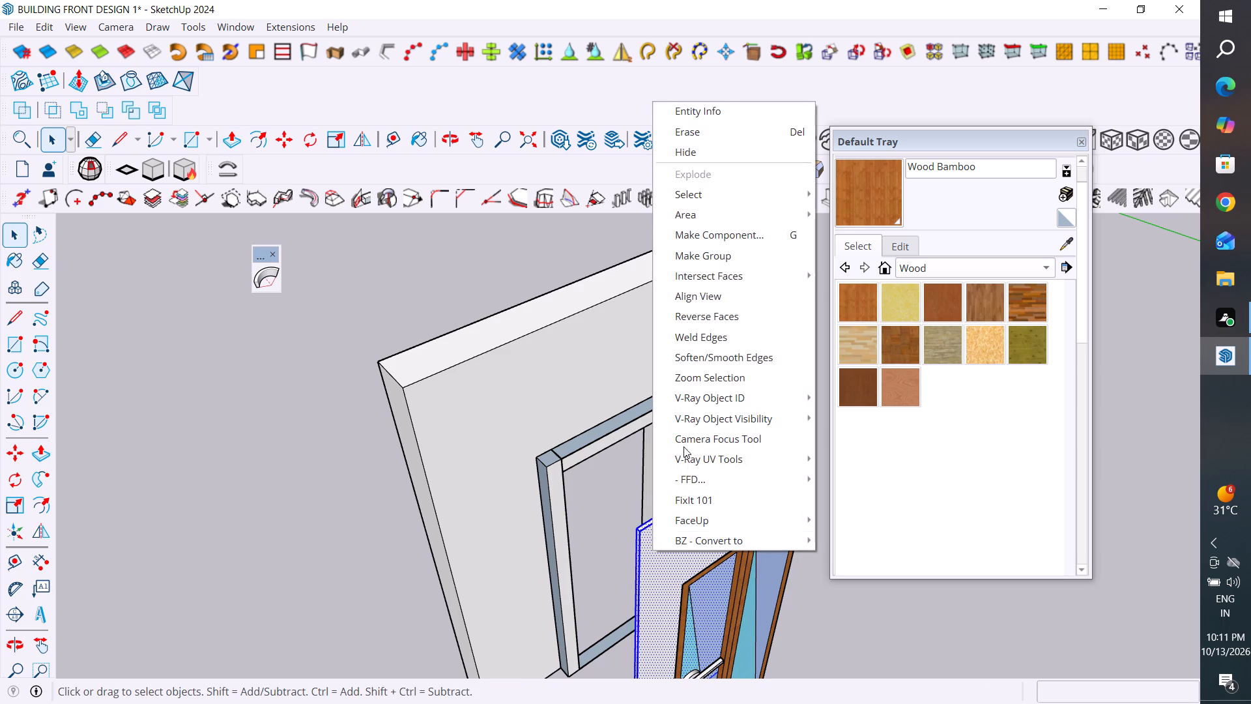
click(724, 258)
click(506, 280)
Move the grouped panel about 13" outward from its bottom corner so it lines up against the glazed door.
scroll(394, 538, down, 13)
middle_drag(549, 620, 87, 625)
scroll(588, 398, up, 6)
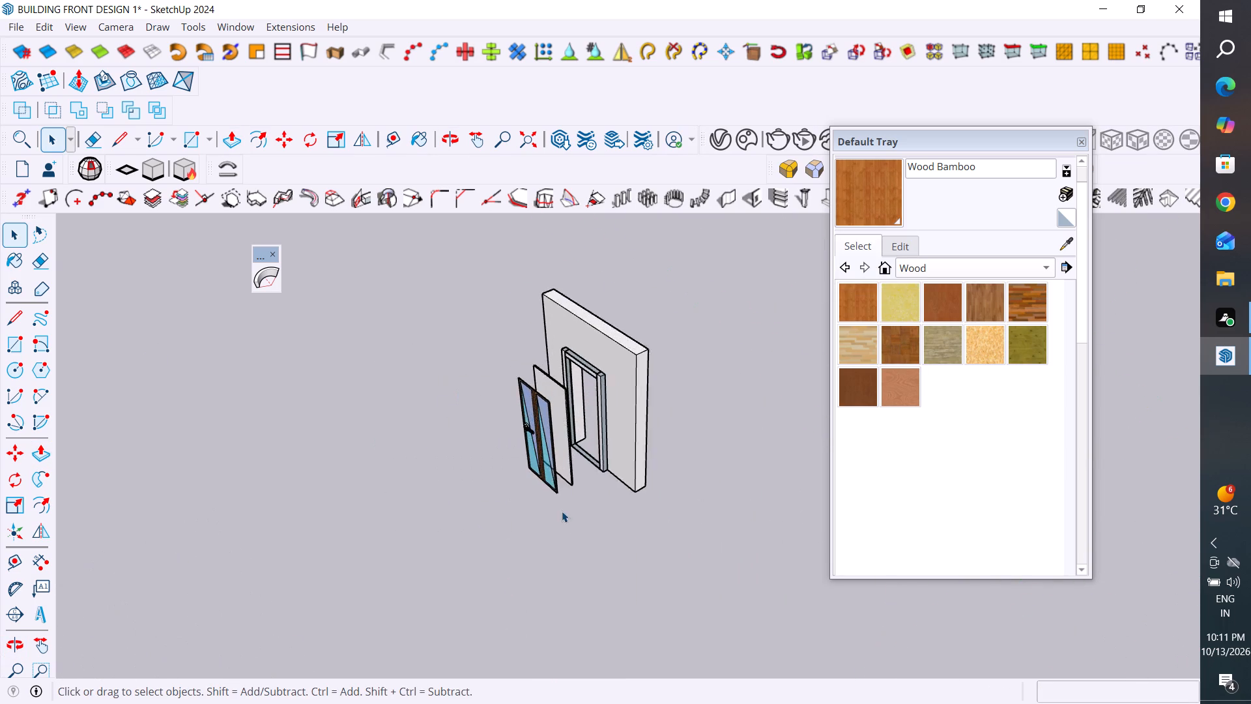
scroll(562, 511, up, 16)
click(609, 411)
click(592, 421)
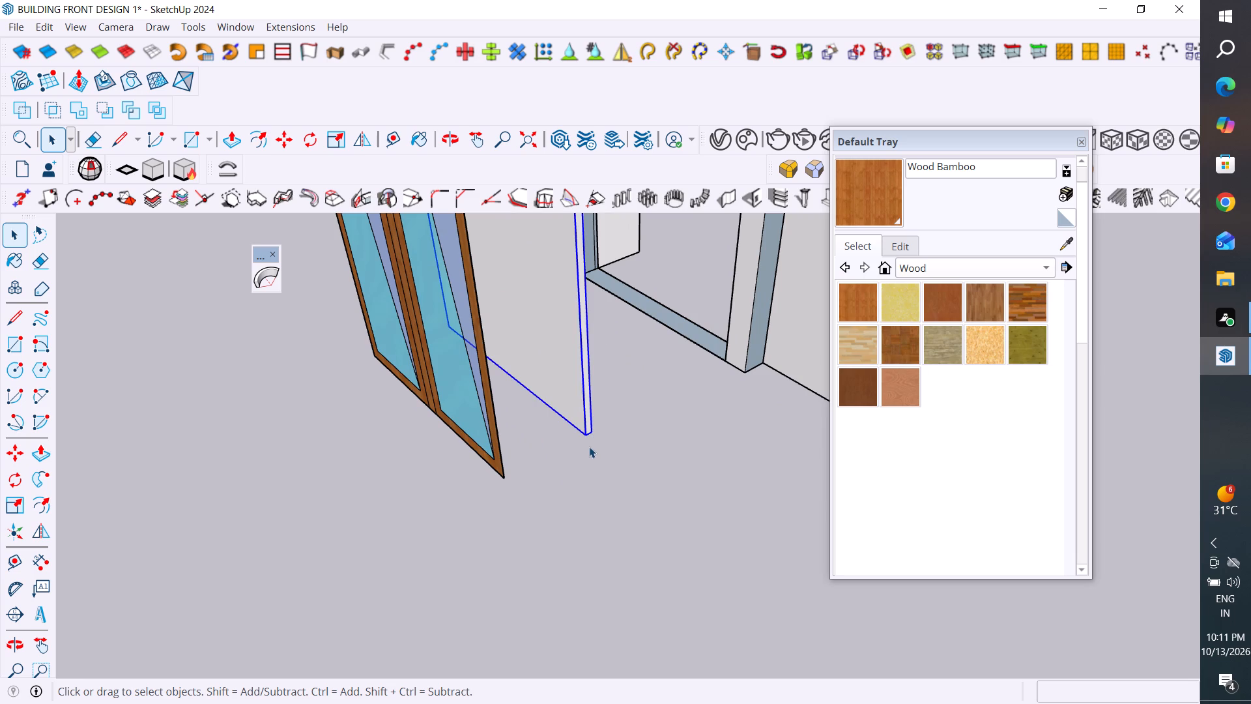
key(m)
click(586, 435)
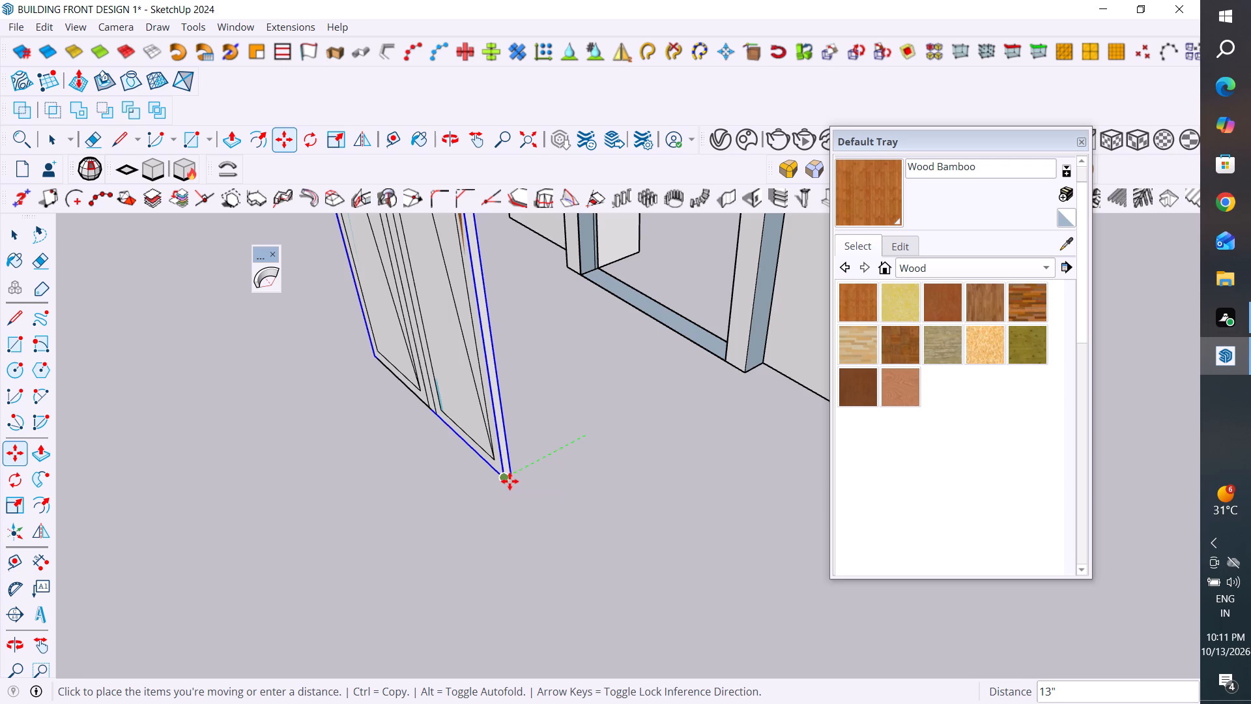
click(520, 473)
Compare the size of the panel with the glazed door from the front and both sides.
scroll(707, 553, down, 2)
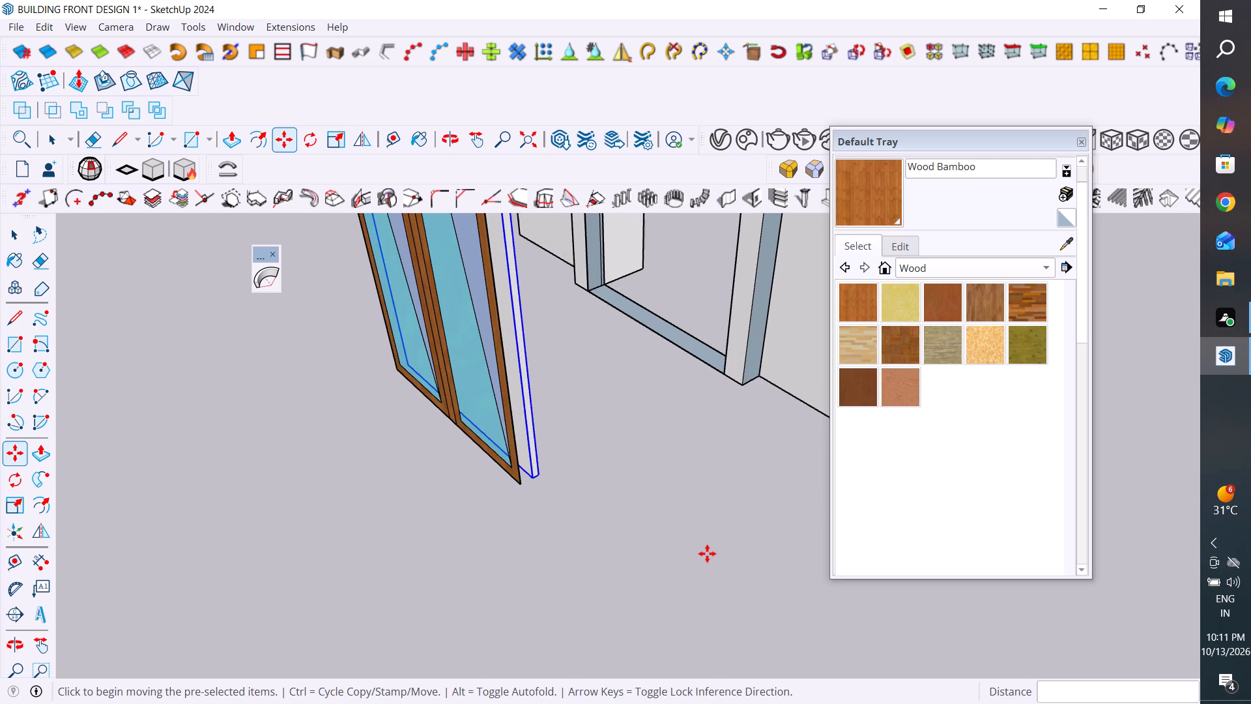
scroll(707, 553, down, 3)
middle_drag(739, 546, 742, 546)
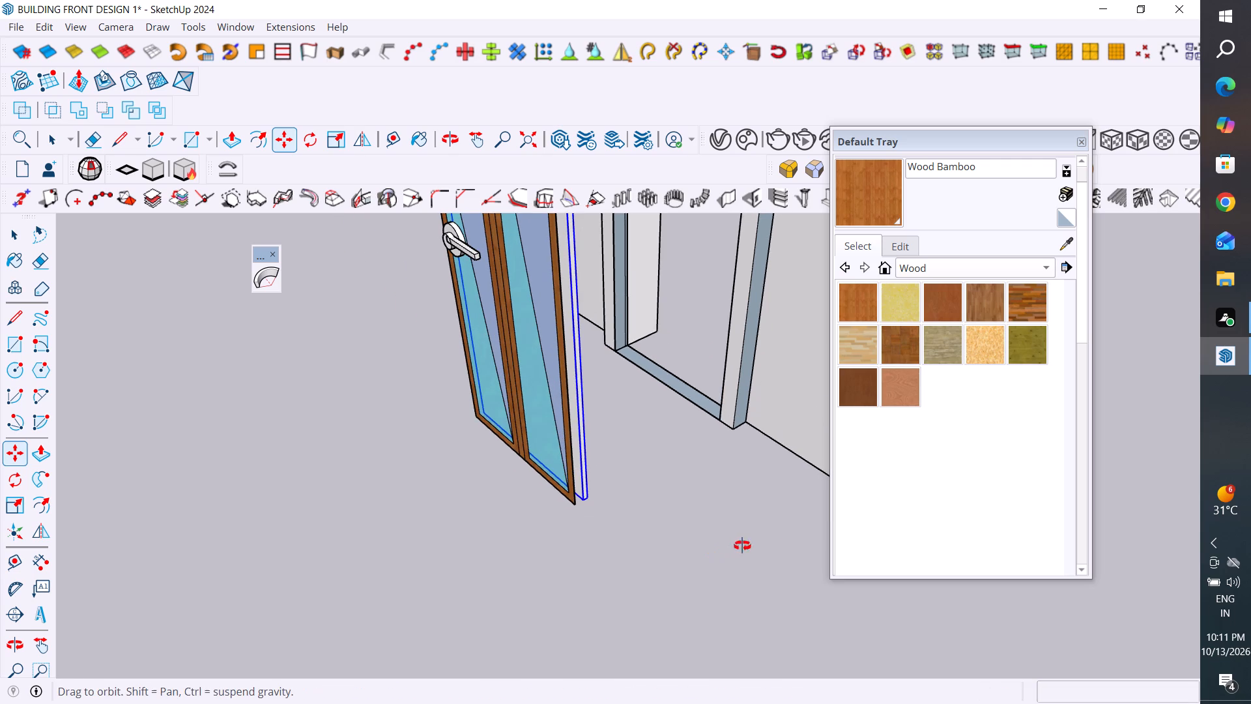
middle_drag(742, 546, 914, 542)
scroll(614, 515, down, 4)
middle_drag(617, 516, 916, 508)
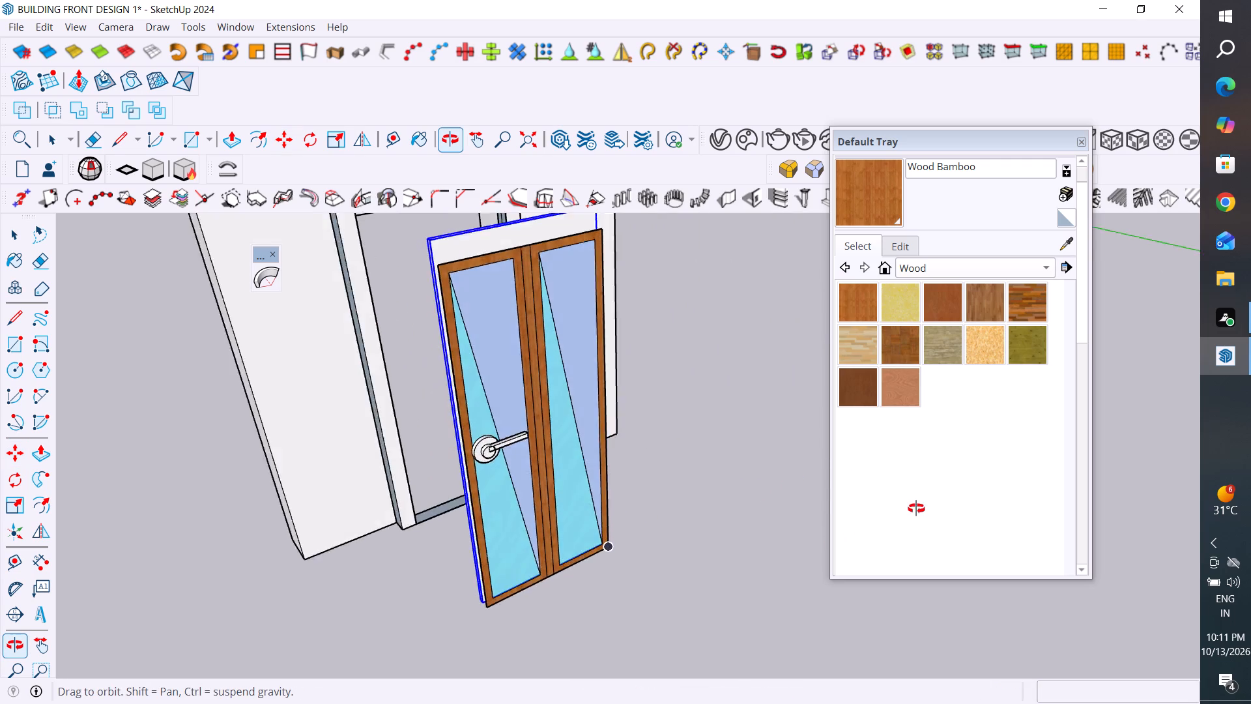
middle_drag(916, 508, 630, 415)
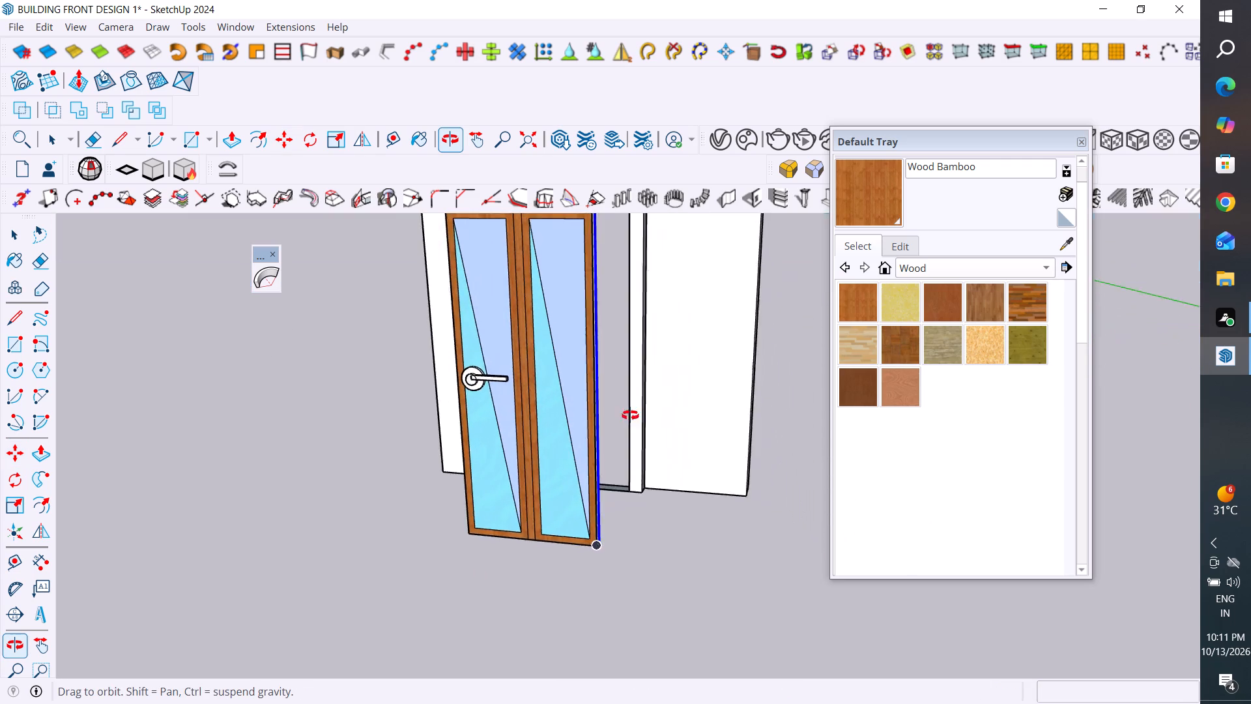
middle_drag(630, 415, 672, 470)
scroll(647, 602, down, 4)
middle_drag(663, 574, 598, 559)
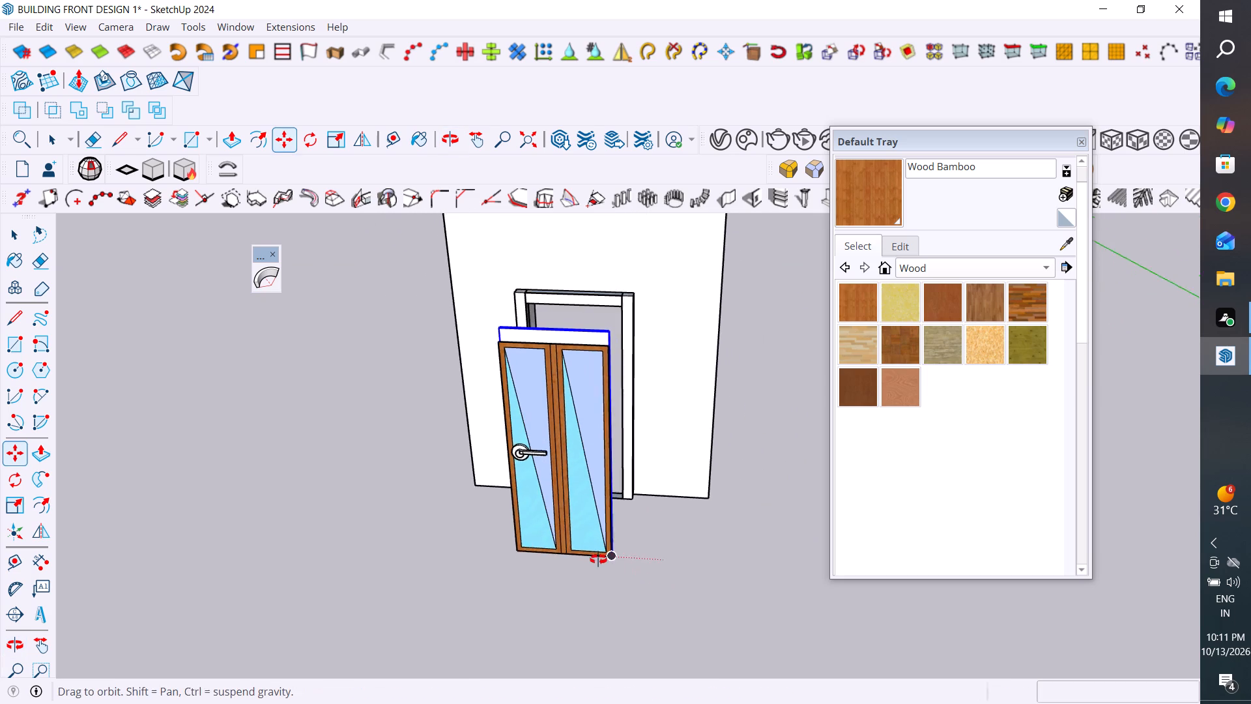
middle_drag(598, 559, 590, 558)
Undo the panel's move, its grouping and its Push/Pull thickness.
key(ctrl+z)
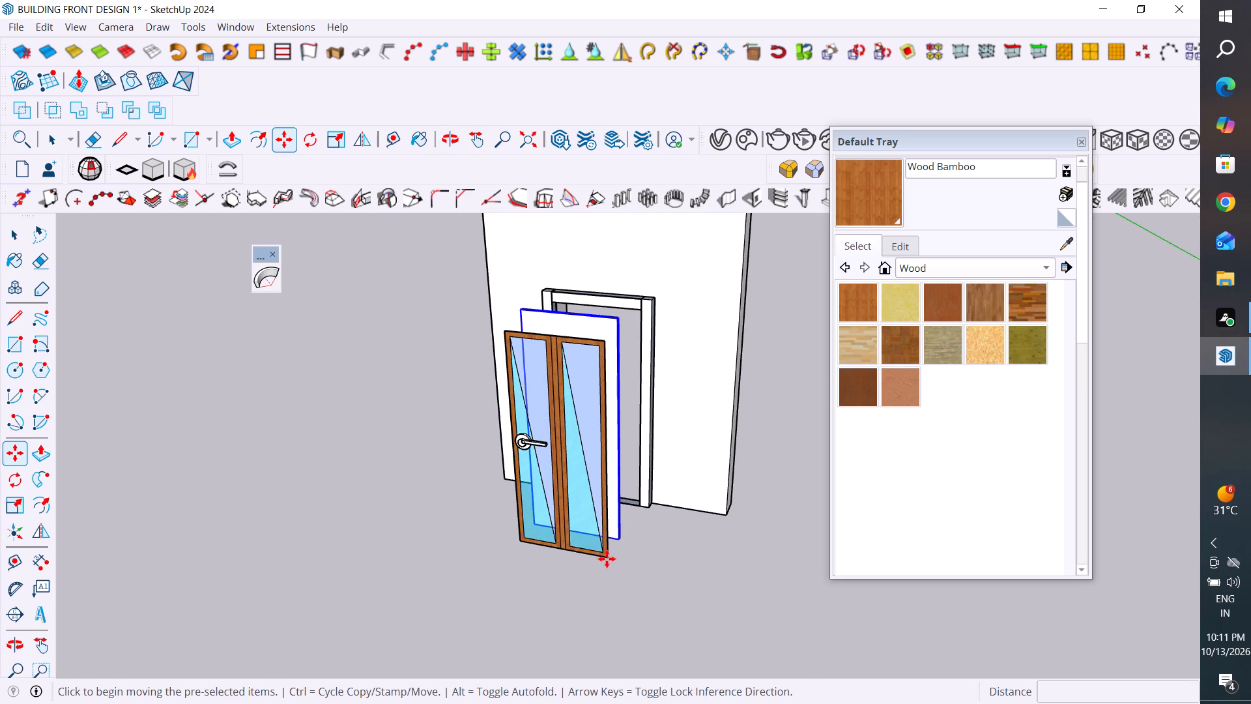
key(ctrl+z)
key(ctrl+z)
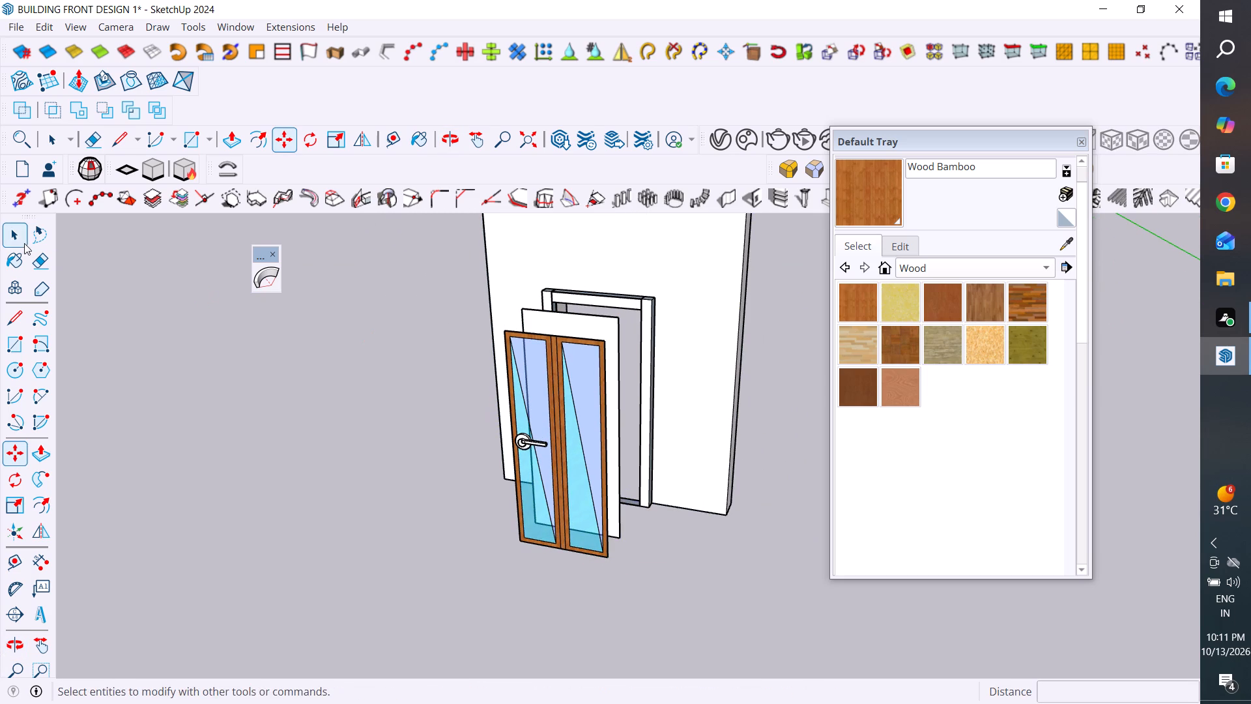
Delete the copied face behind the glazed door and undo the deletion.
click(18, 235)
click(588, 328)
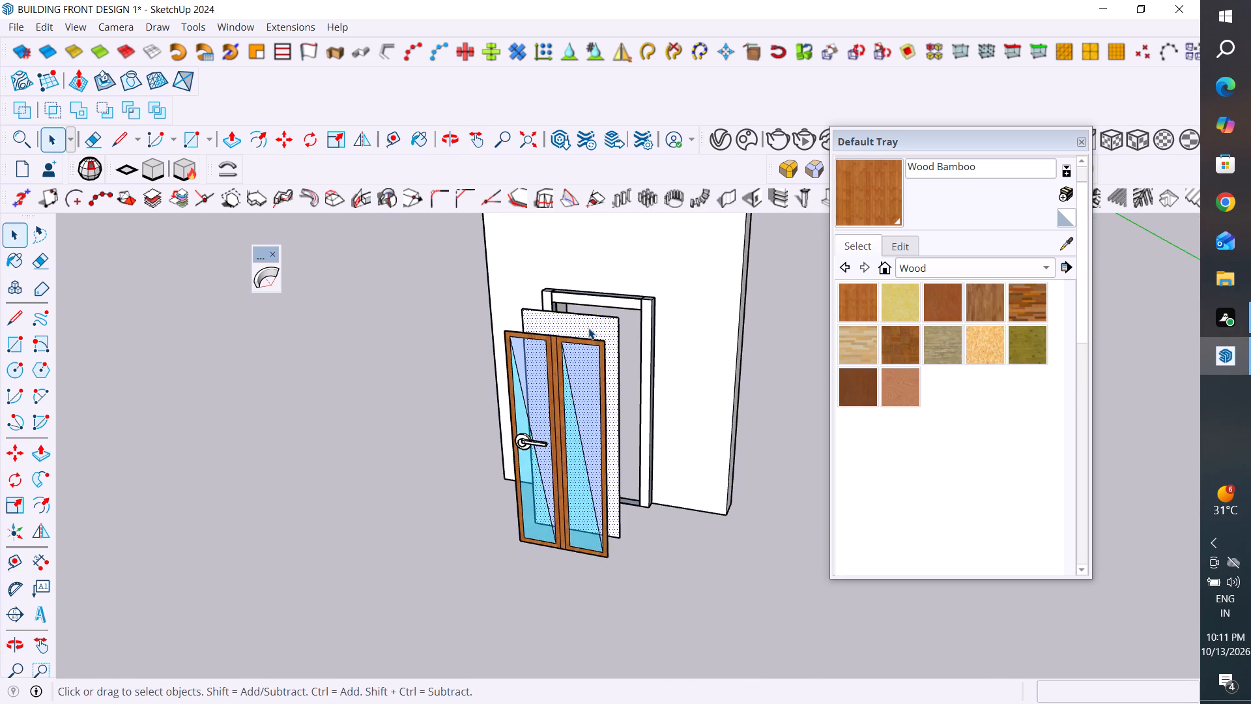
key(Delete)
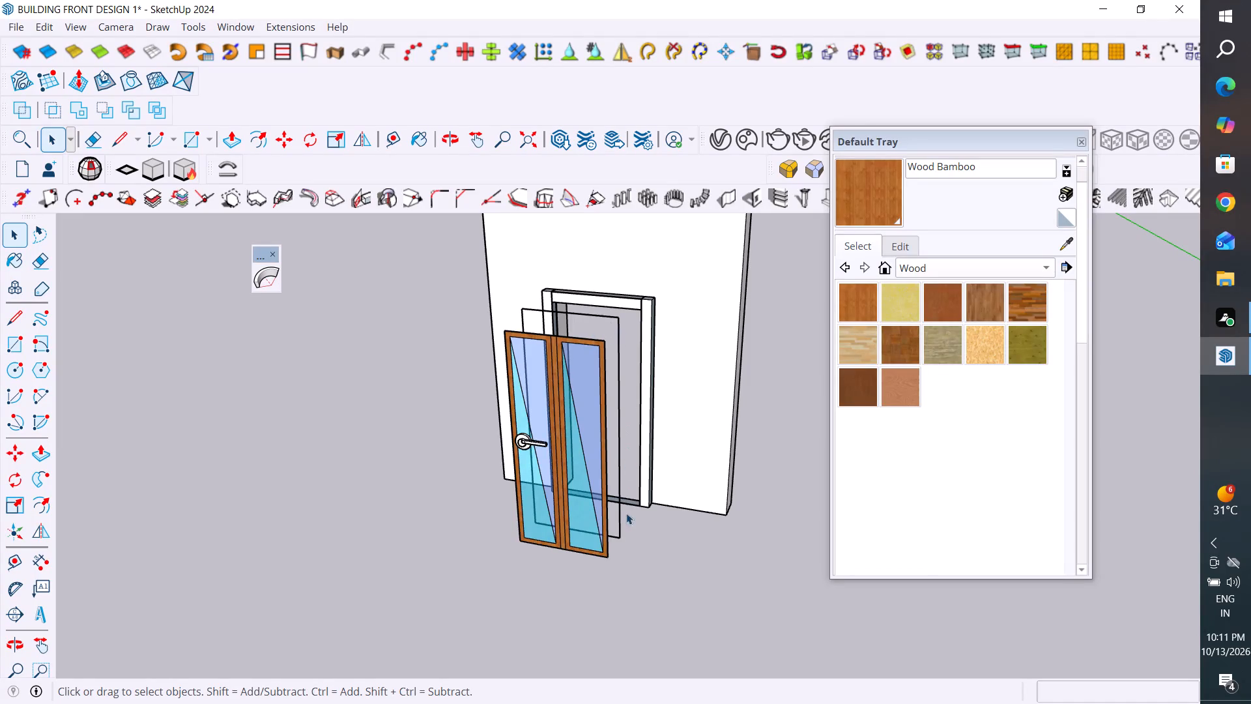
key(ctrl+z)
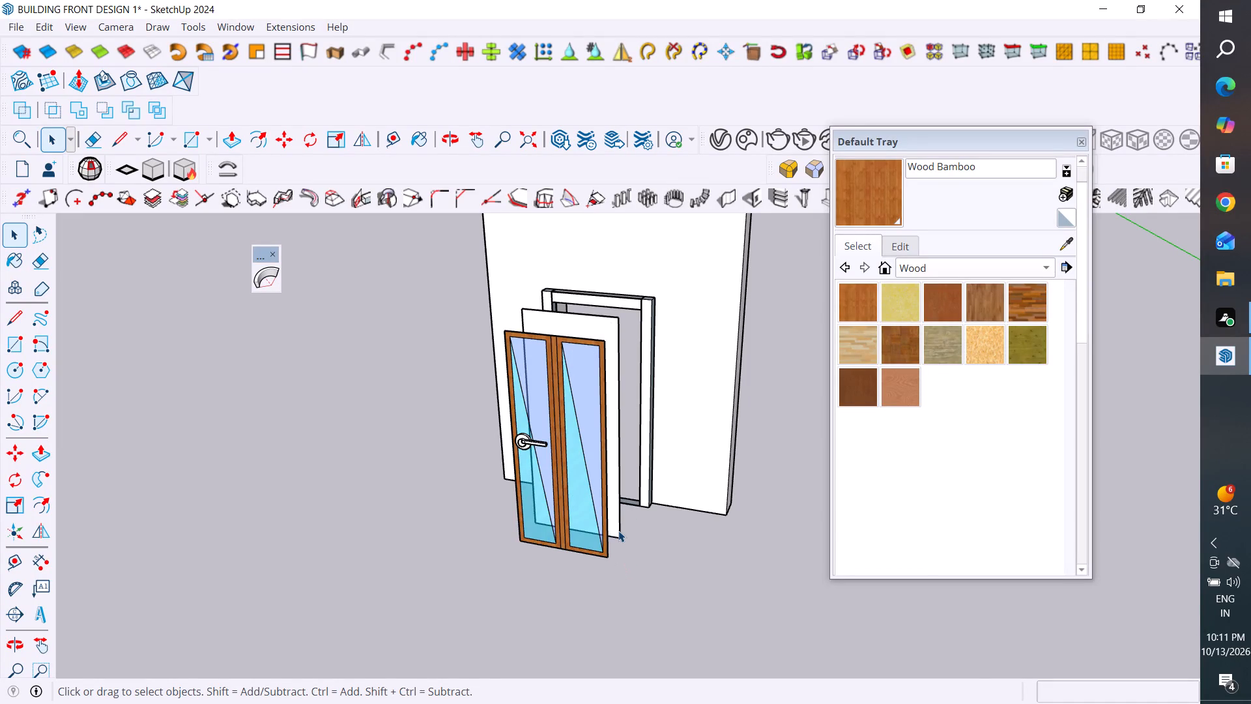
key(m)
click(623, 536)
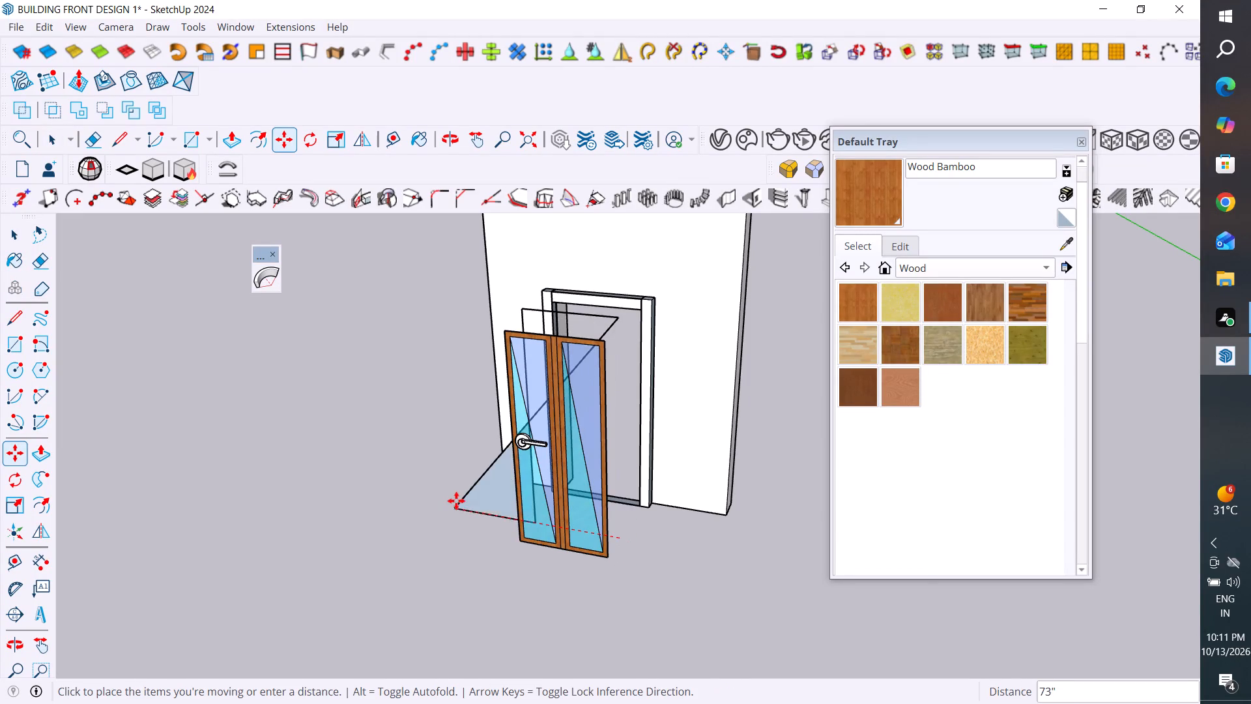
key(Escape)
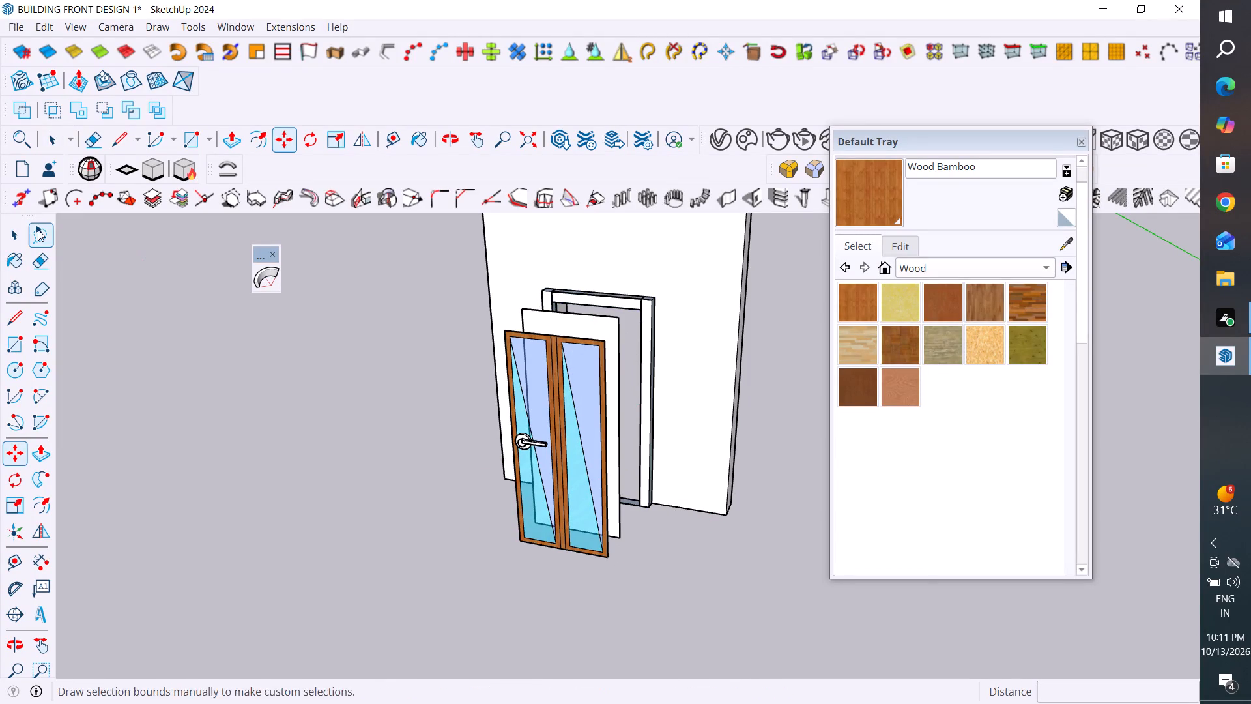
Delete the copied face between the glazed door and the wall together with its four boundary edges.
click(19, 239)
scroll(492, 256, up, 3)
key(Escape)
key(Escape)
click(594, 345)
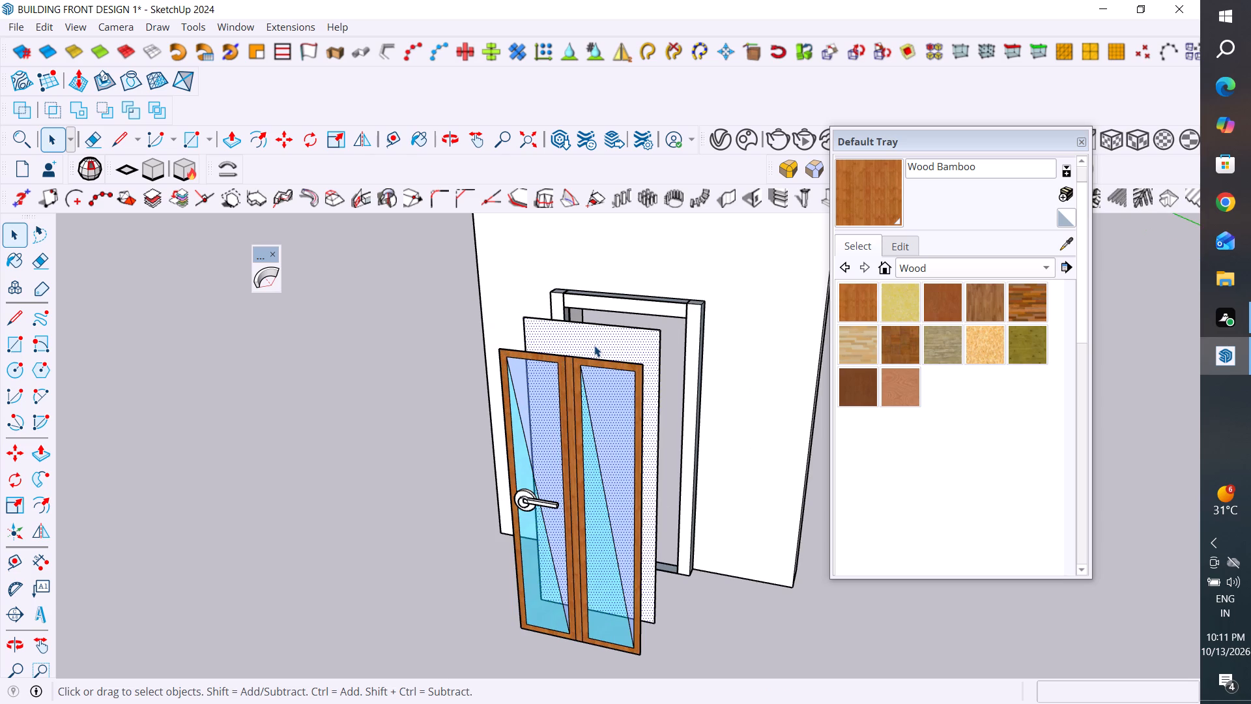
key(Delete)
click(644, 328)
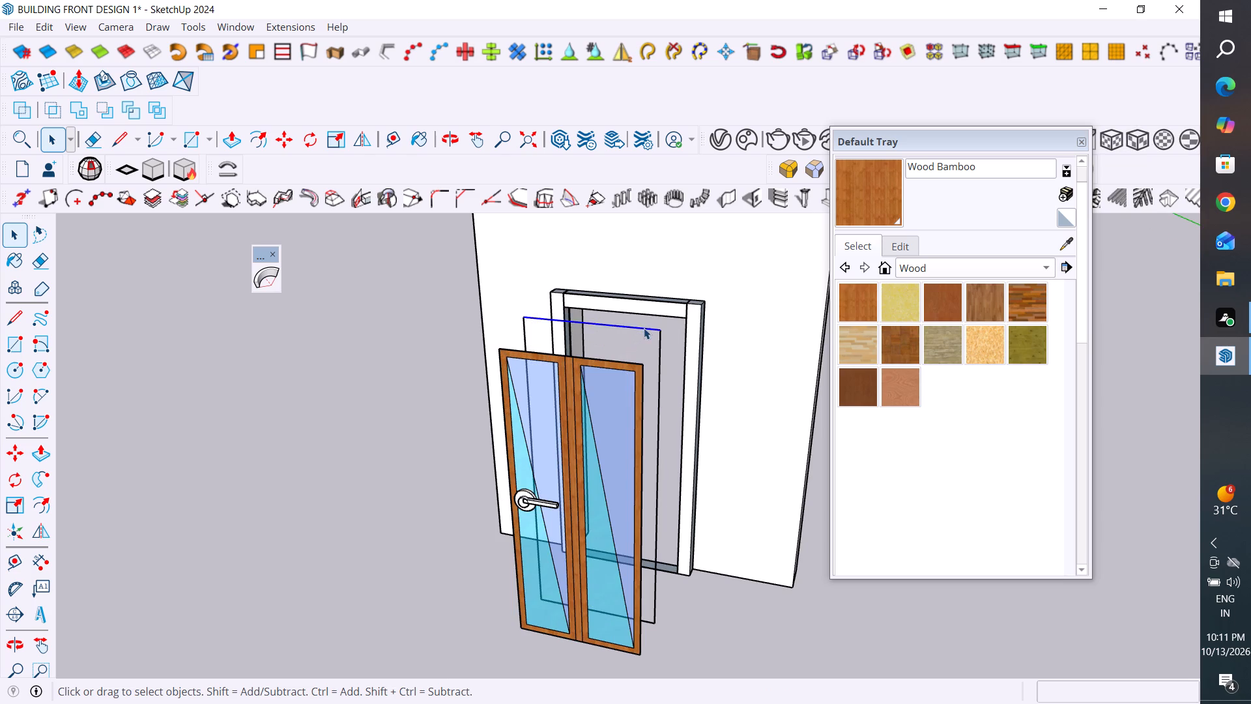
key(Delete)
click(660, 345)
key(Delete)
middle_drag(669, 595, 601, 603)
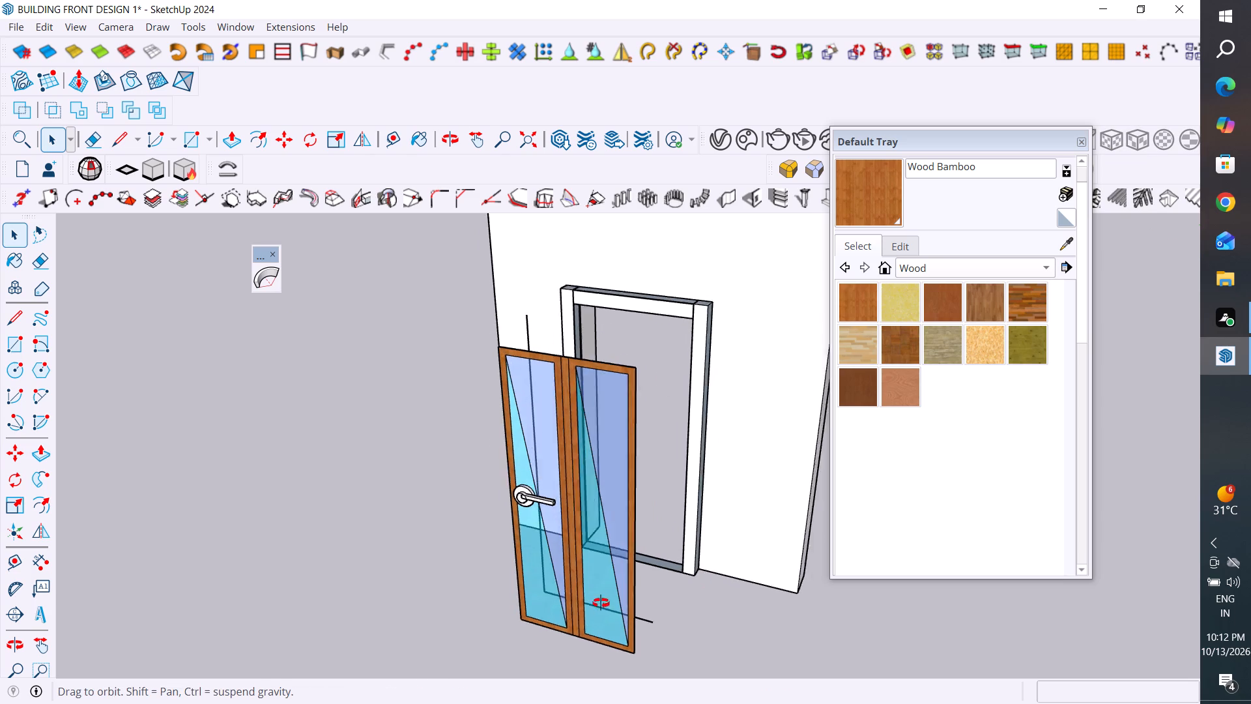
middle_drag(601, 603, 374, 584)
drag(644, 546, 593, 654)
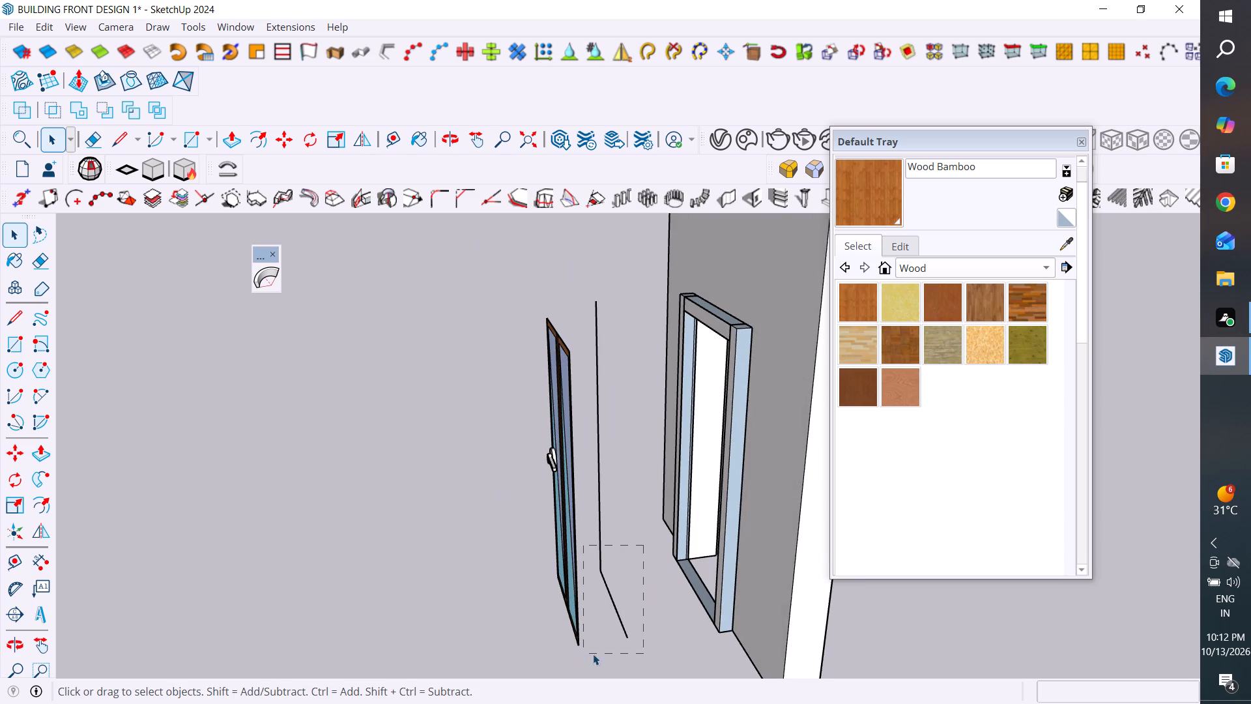
drag(593, 654, 602, 651)
key(Delete)
drag(611, 527, 593, 566)
key(Delete)
Push/Pull the wall-facing frame face of the first door leaf out by 1".
scroll(601, 557, down, 4)
middle_drag(598, 573, 488, 580)
scroll(543, 576, up, 5)
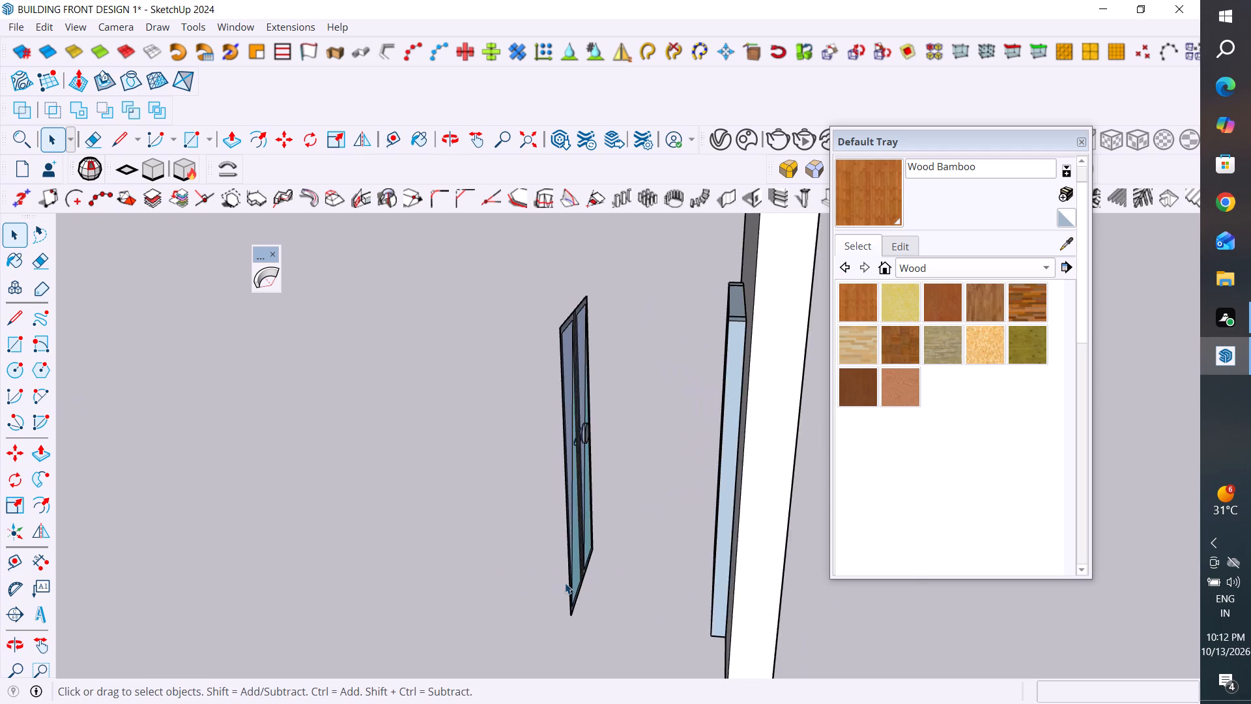
scroll(565, 583, up, 2)
middle_drag(609, 596, 566, 667)
scroll(566, 667, up, 5)
middle_drag(590, 559, 506, 563)
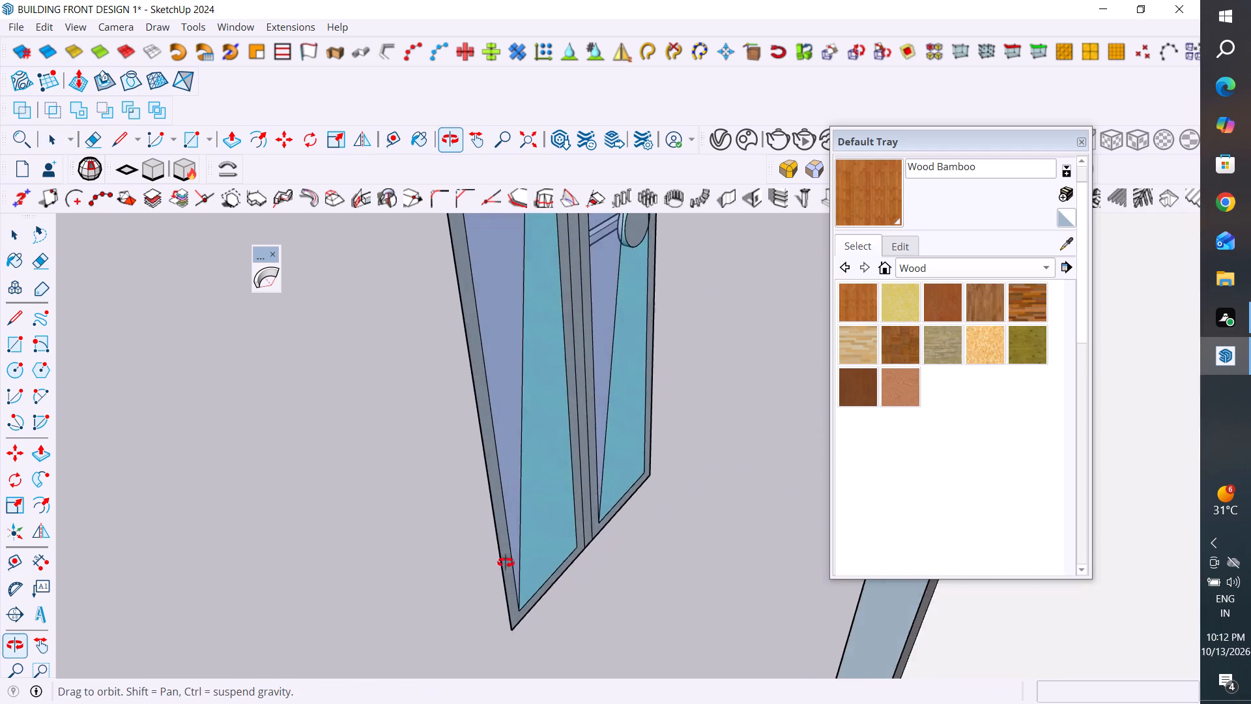
middle_drag(506, 563, 506, 563)
scroll(557, 574, up, 4)
click(561, 568)
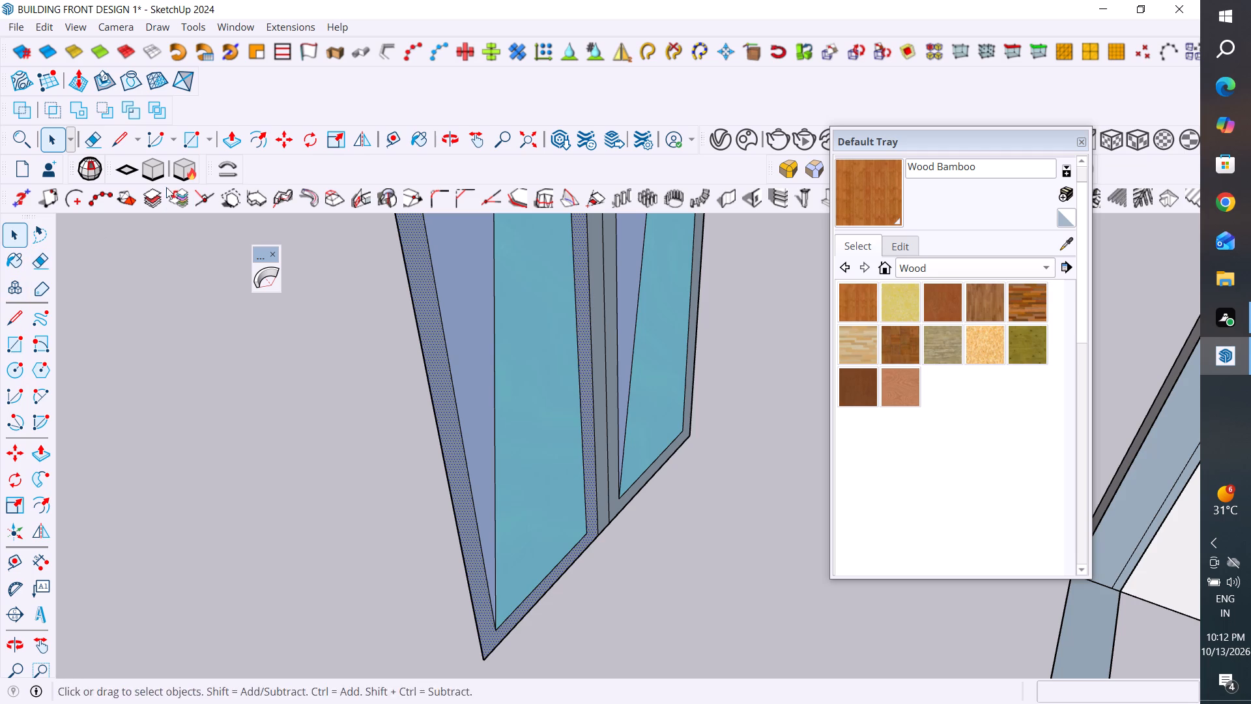
click(44, 452)
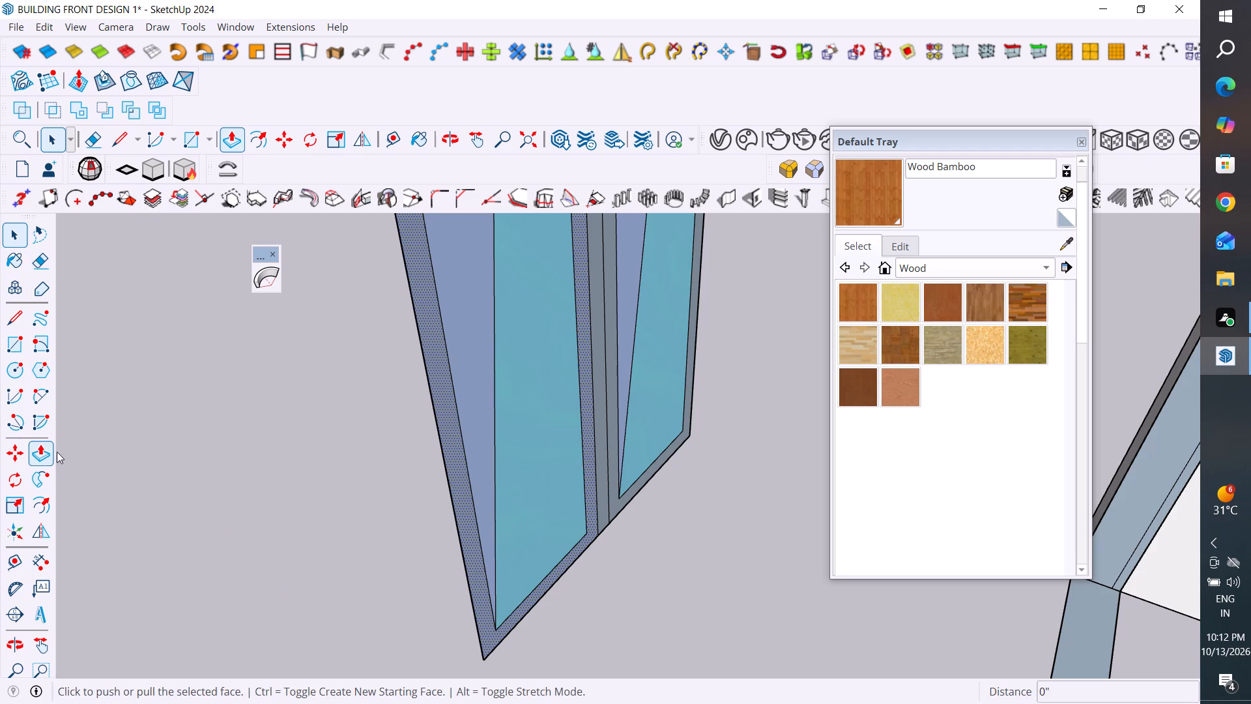
scroll(406, 619, up, 4)
click(515, 638)
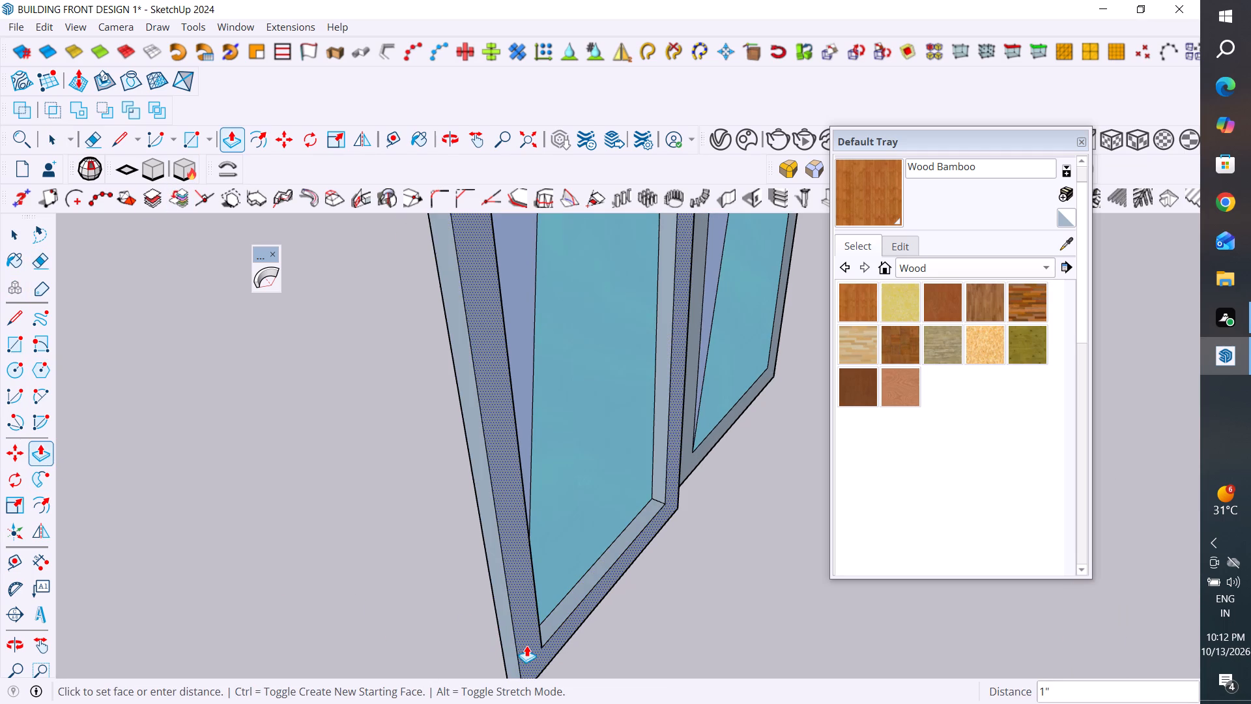
click(526, 645)
Push/Pull the wall-facing frame face of the second door leaf by the same 1".
scroll(648, 539, down, 7)
middle_drag(657, 540, 558, 584)
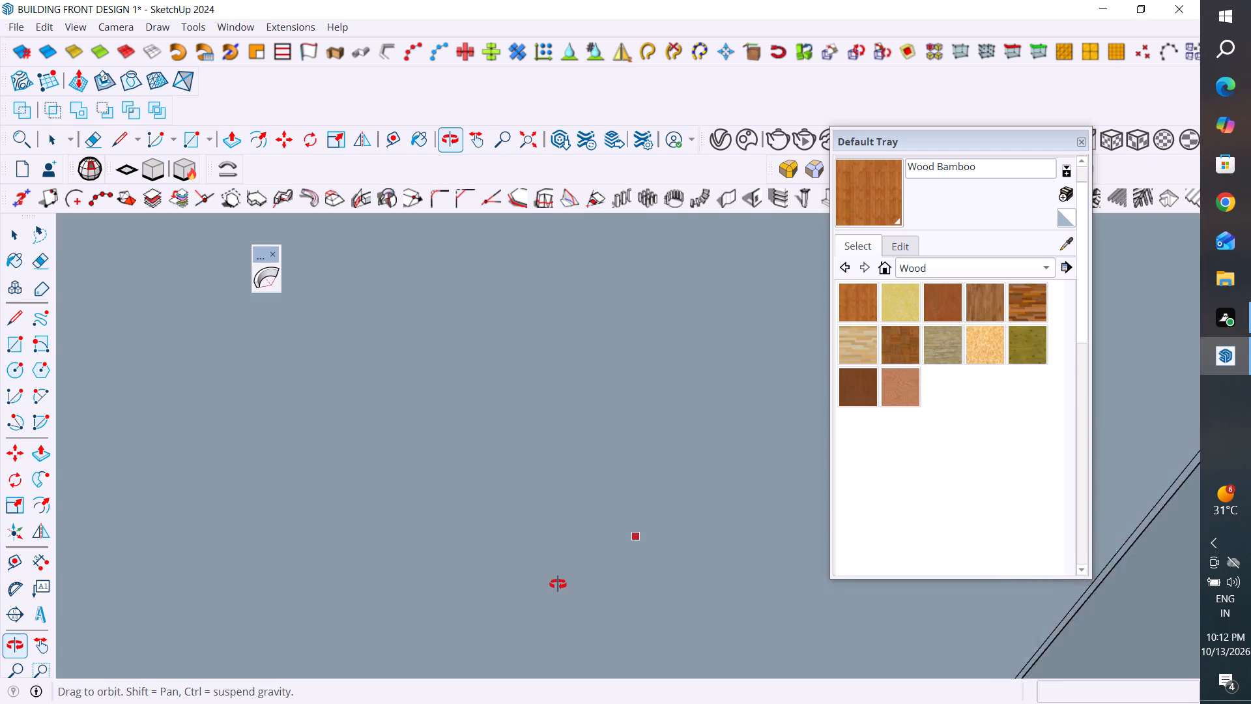
middle_drag(558, 584, 810, 643)
scroll(606, 478, down, 6)
middle_drag(584, 487, 896, 476)
scroll(682, 497, down, 5)
middle_drag(585, 516, 896, 472)
middle_drag(424, 447, 787, 459)
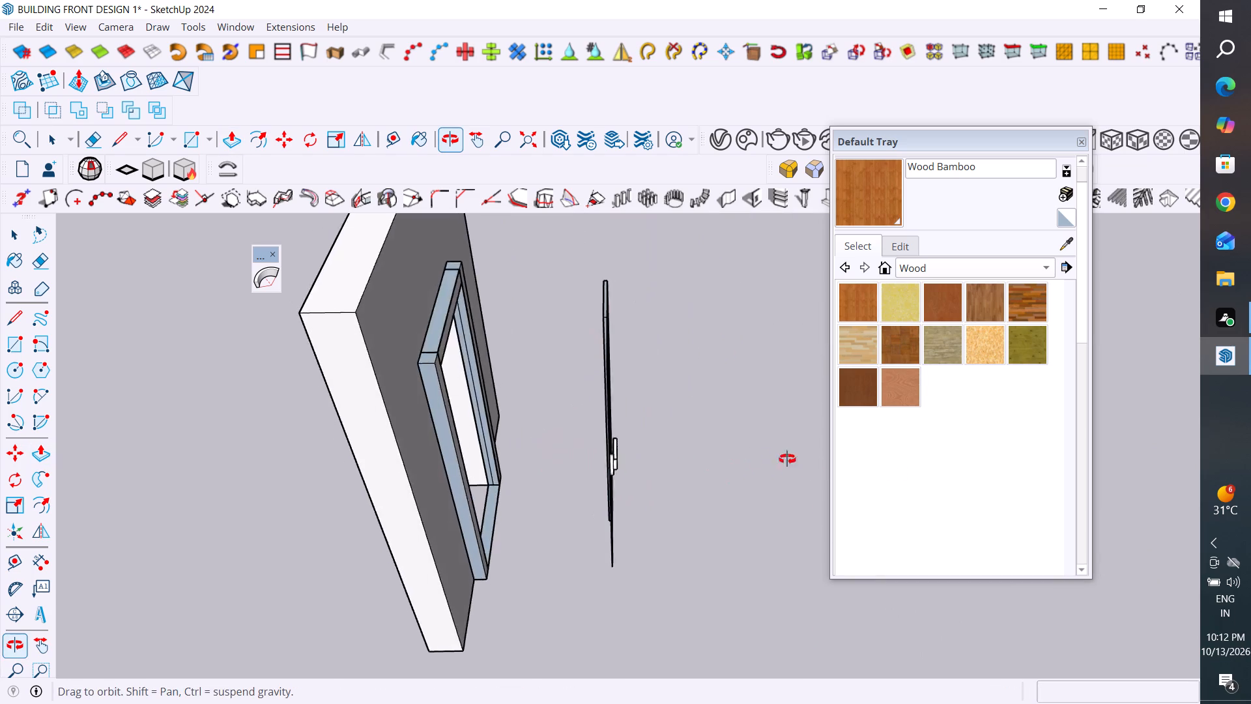
middle_drag(787, 459, 831, 459)
scroll(545, 524, up, 3)
middle_drag(646, 536, 686, 474)
scroll(642, 584, up, 13)
middle_drag(695, 579, 803, 575)
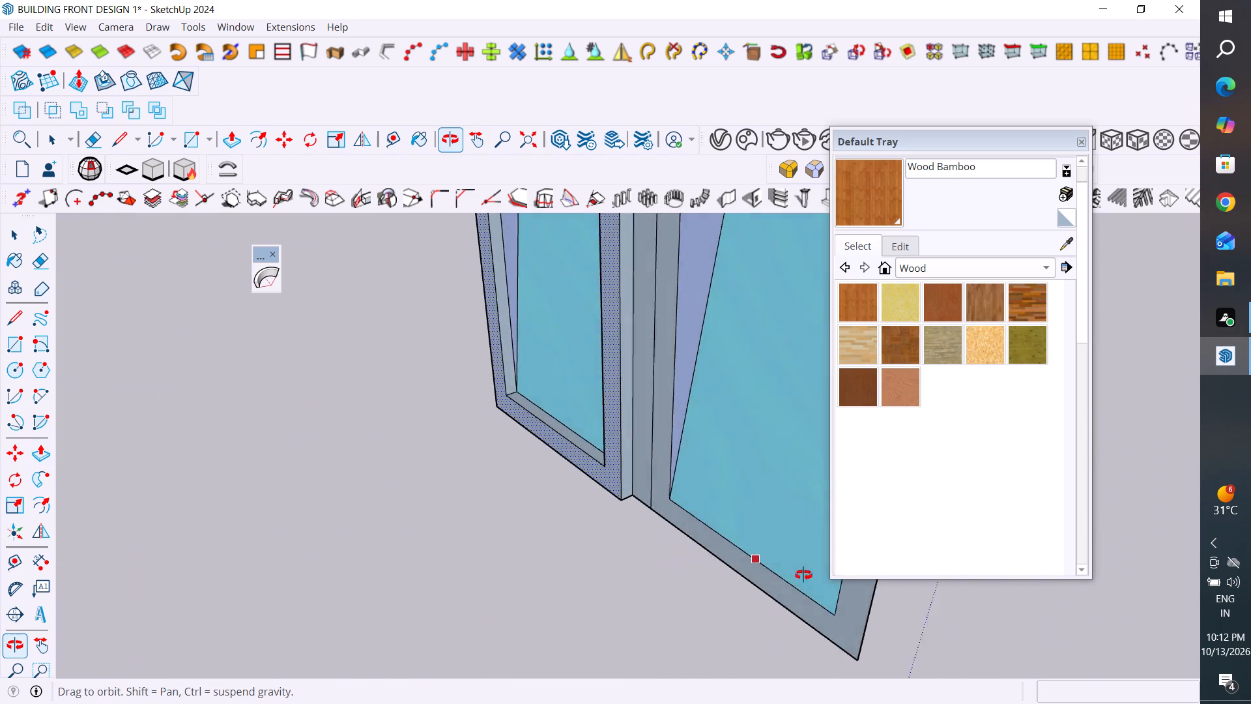
middle_drag(803, 575, 804, 575)
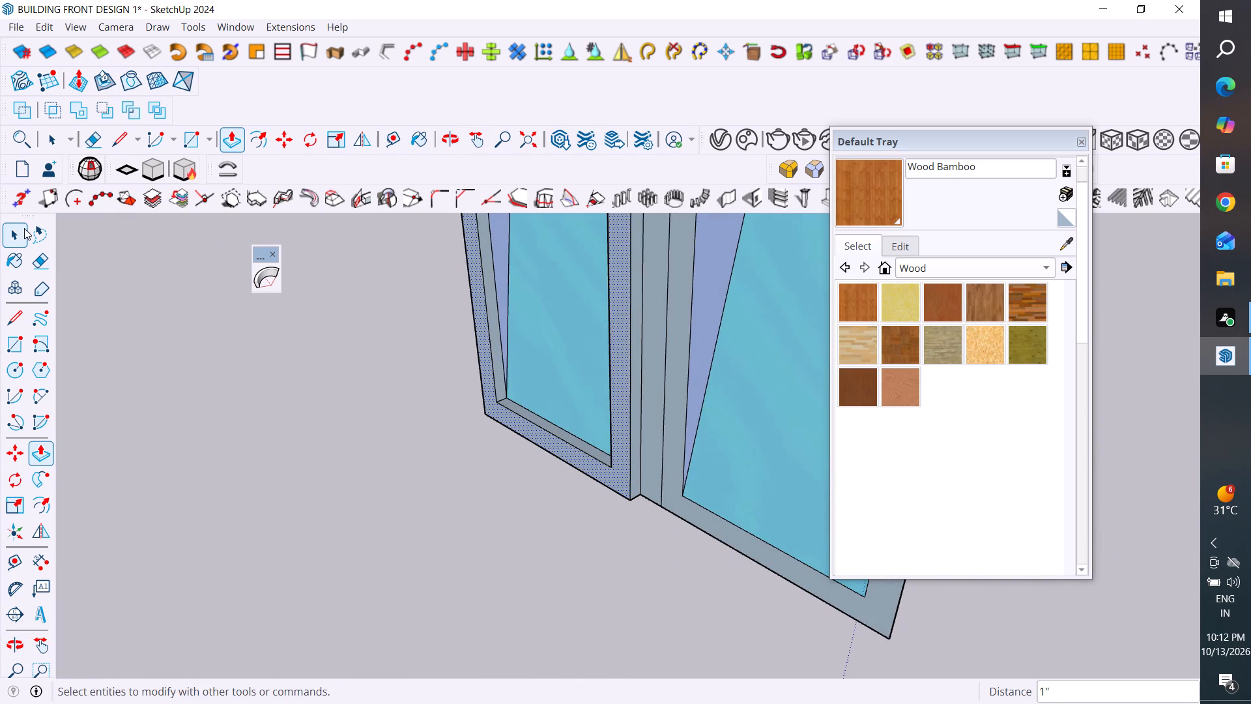
click(24, 228)
click(665, 482)
click(670, 478)
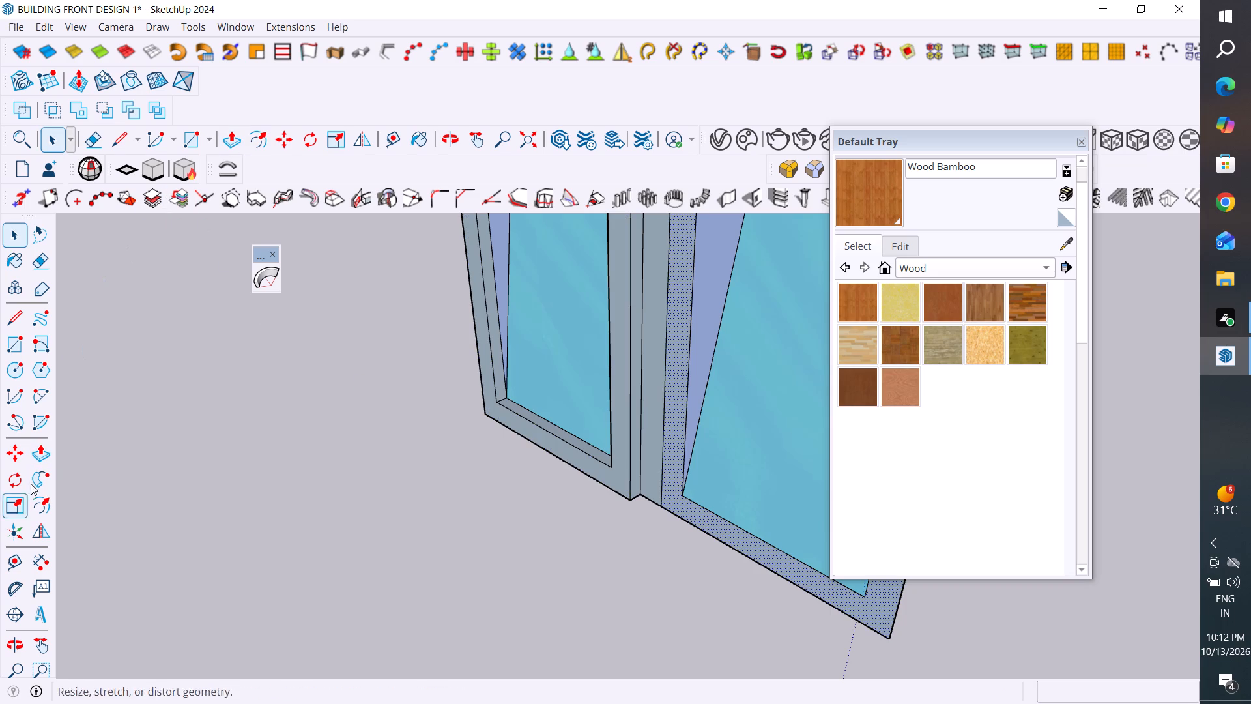
click(32, 456)
double_click(670, 497)
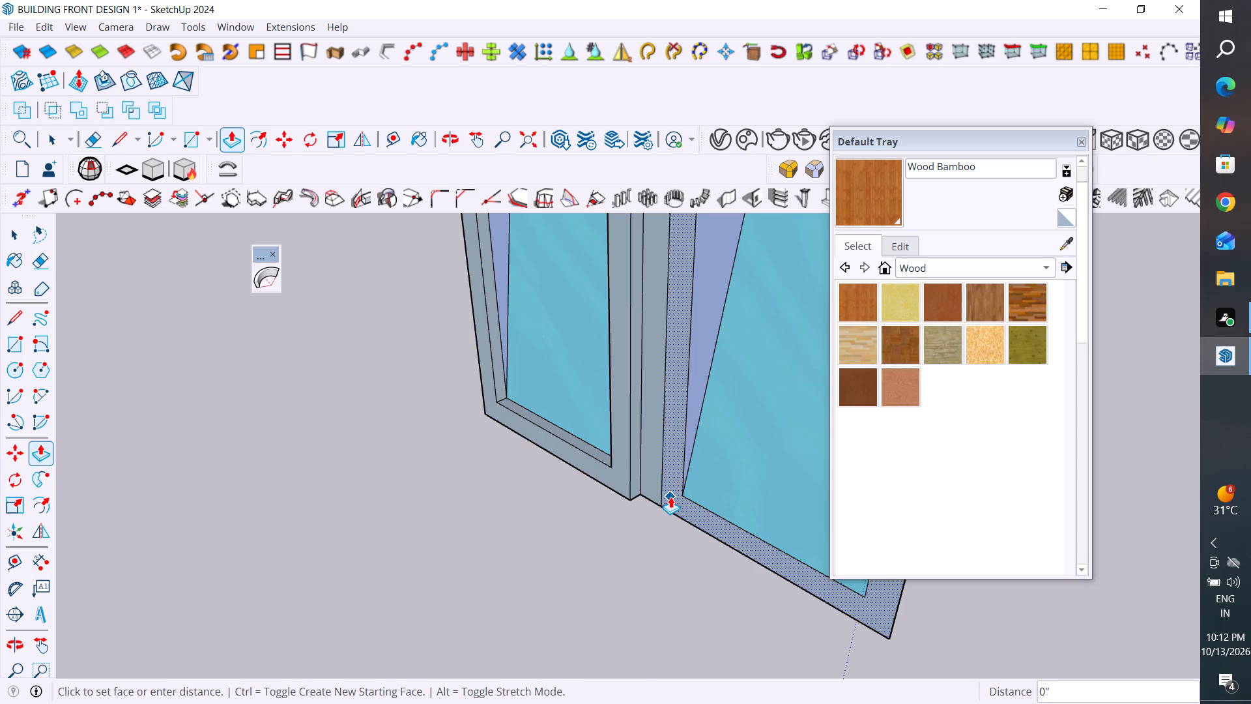
Push/Pull the narrow centre strip between the two door leaves on the wall-facing side by the same 1".
middle_drag(635, 515, 820, 619)
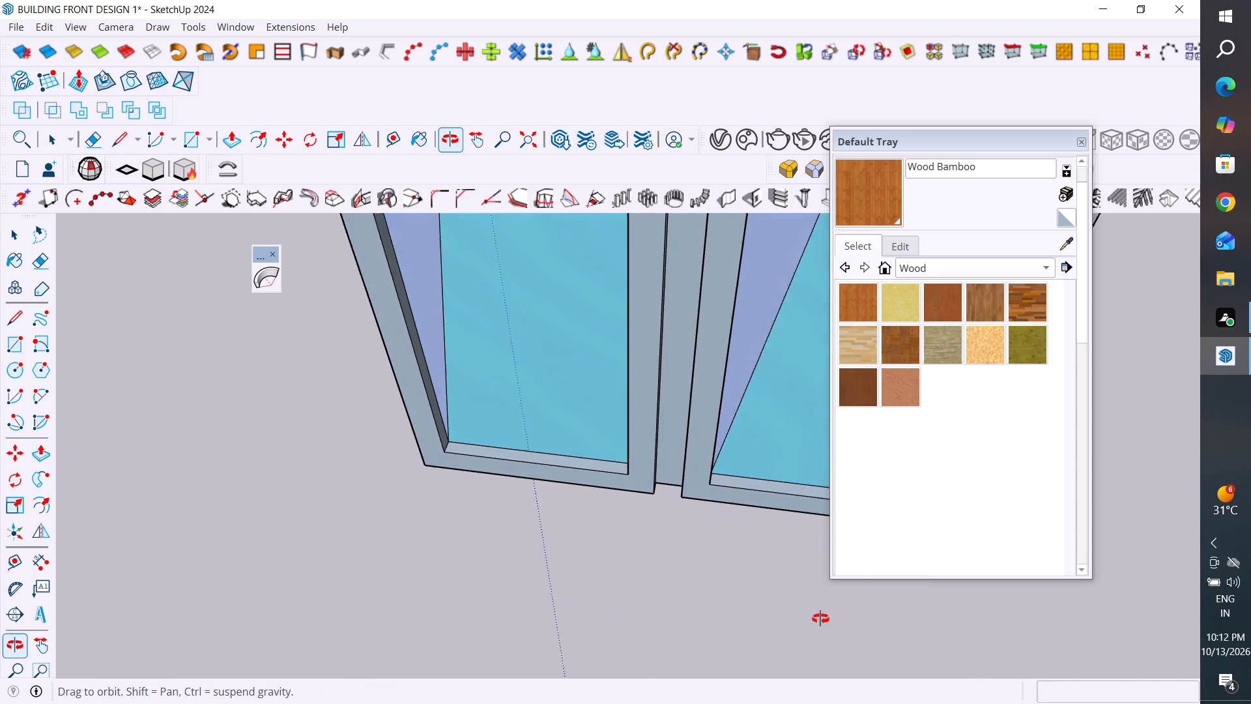
middle_drag(820, 619, 816, 636)
double_click(671, 443)
Select the complete double-leaf door with its handle and make it a group.
scroll(511, 620, down, 6)
scroll(596, 458, down, 5)
scroll(566, 520, down, 1)
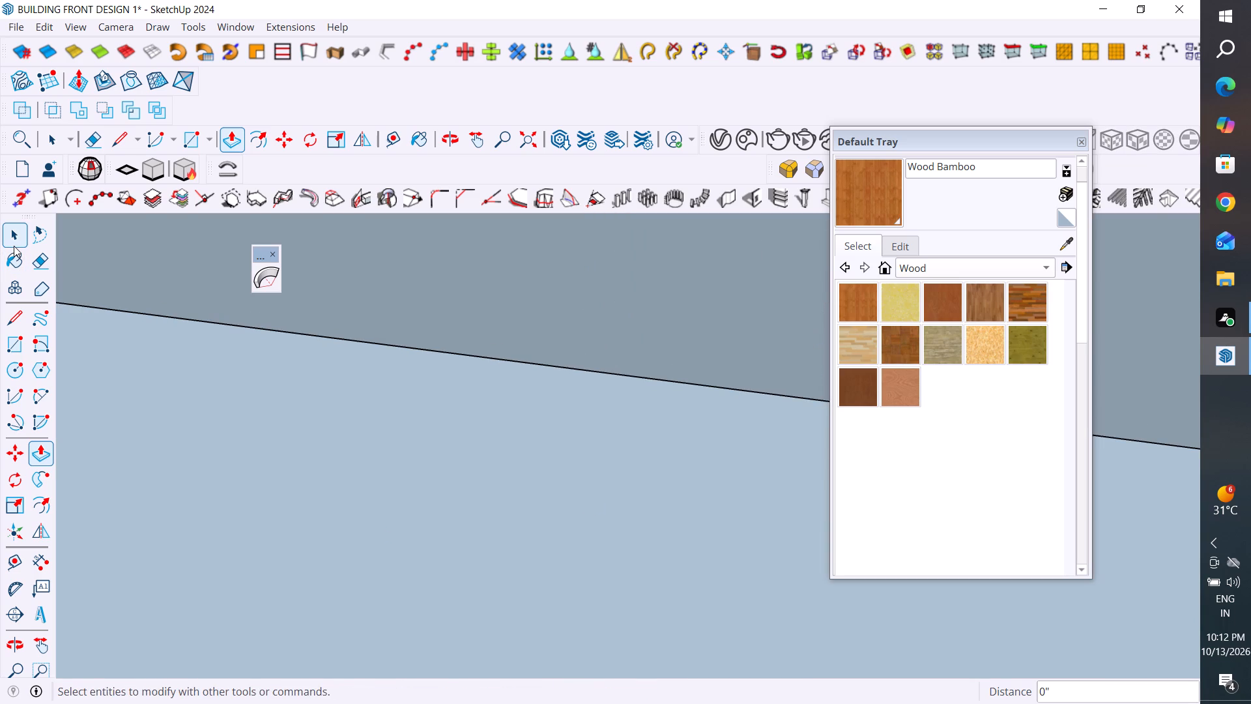
click(14, 246)
scroll(564, 551, down, 20)
scroll(564, 551, down, 6)
scroll(619, 476, down, 1)
middle_drag(620, 477, 588, 522)
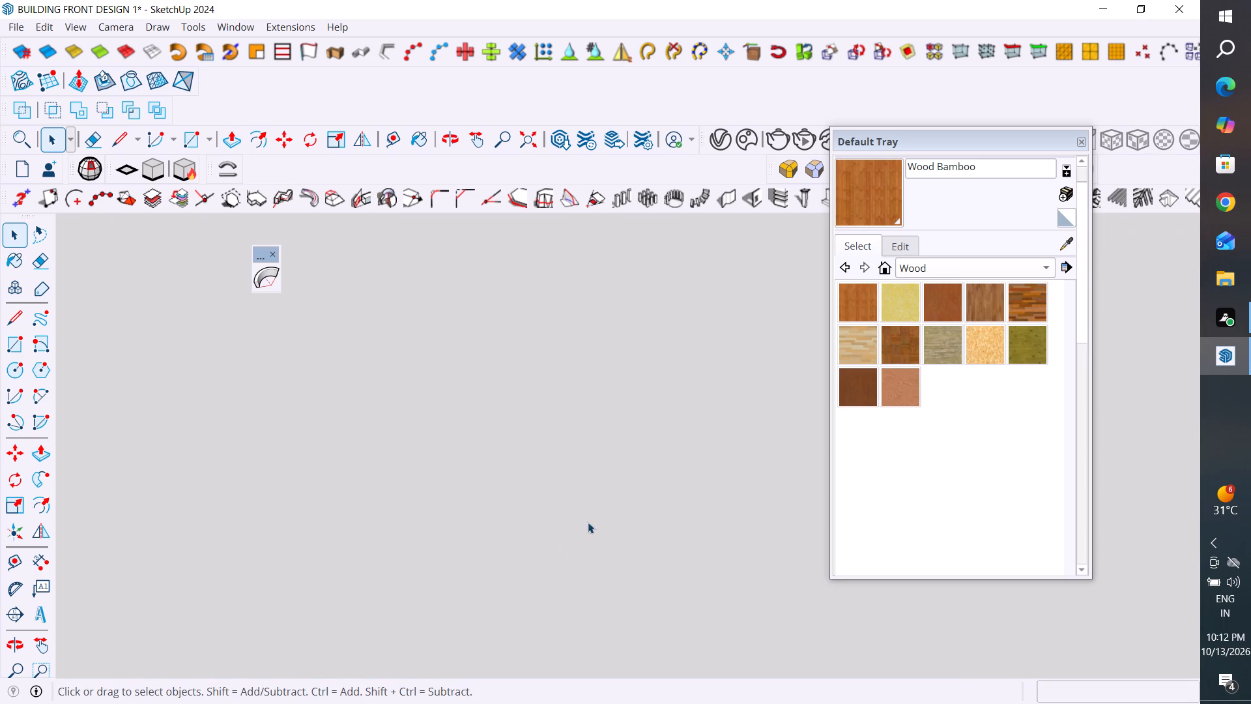
middle_drag(588, 522, 540, 542)
scroll(568, 503, down, 20)
scroll(568, 503, down, 16)
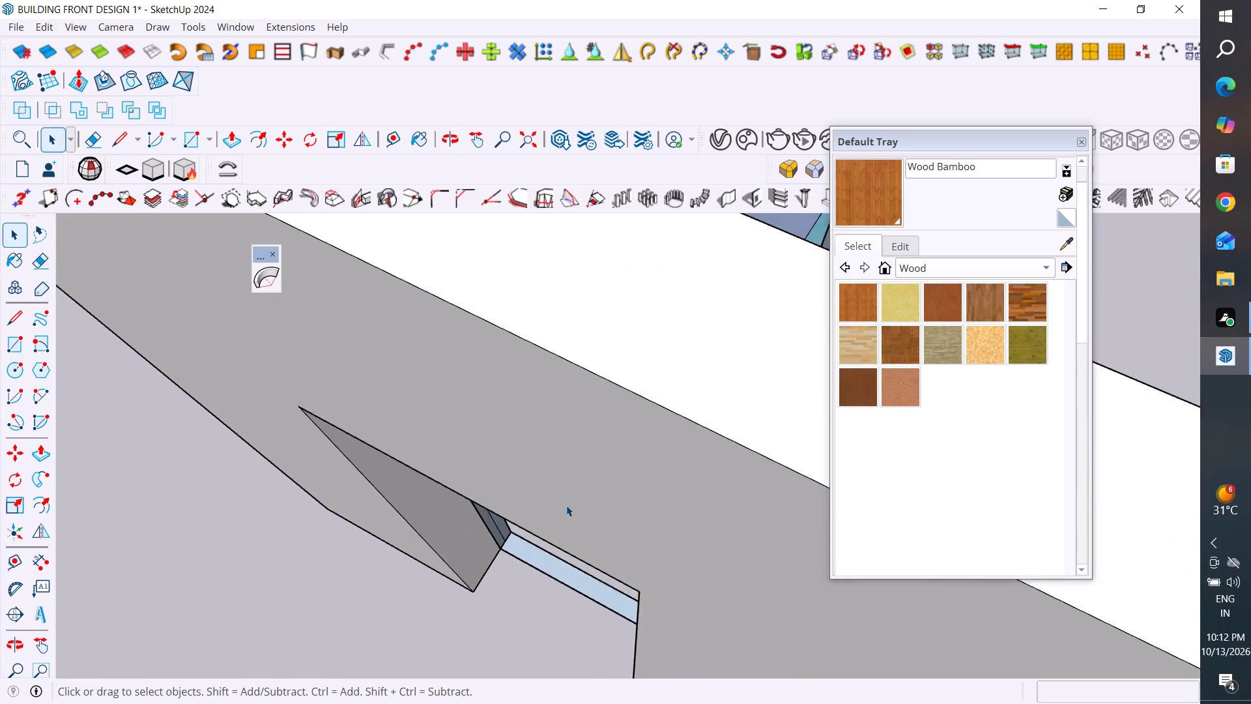
scroll(566, 505, down, 8)
middle_drag(521, 649, 0, 605)
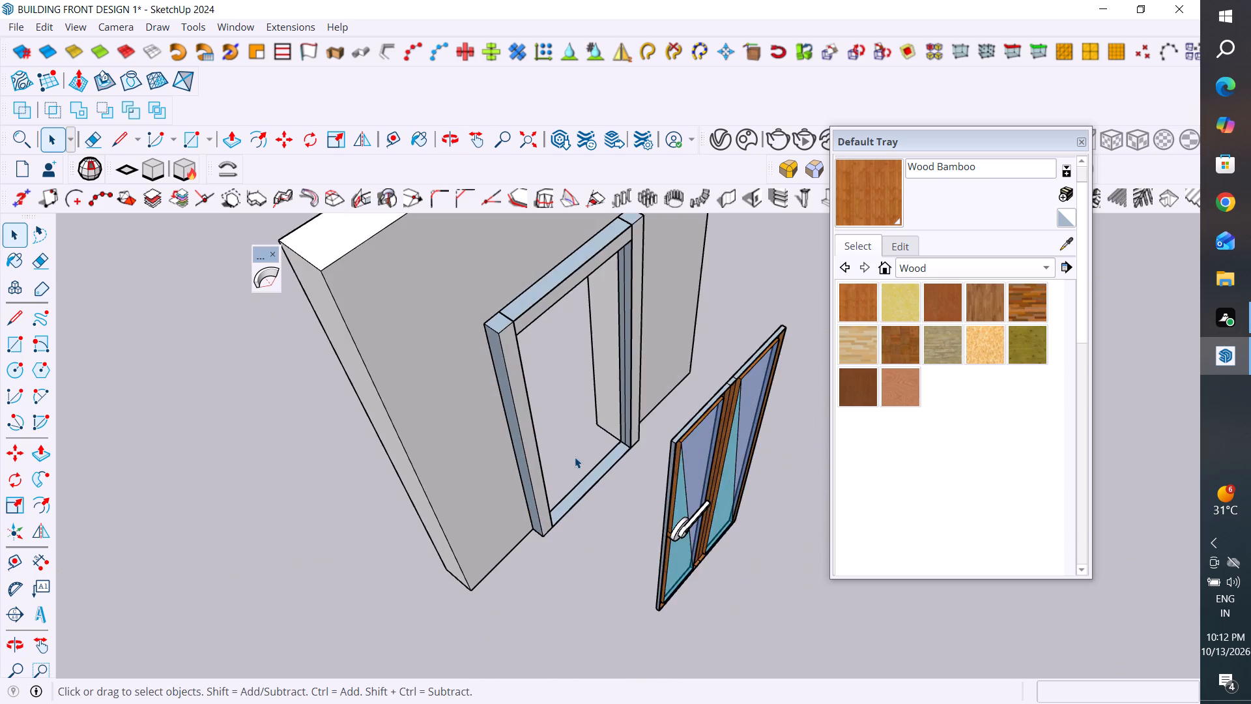
scroll(575, 457, down, 5)
middle_drag(650, 592, 584, 570)
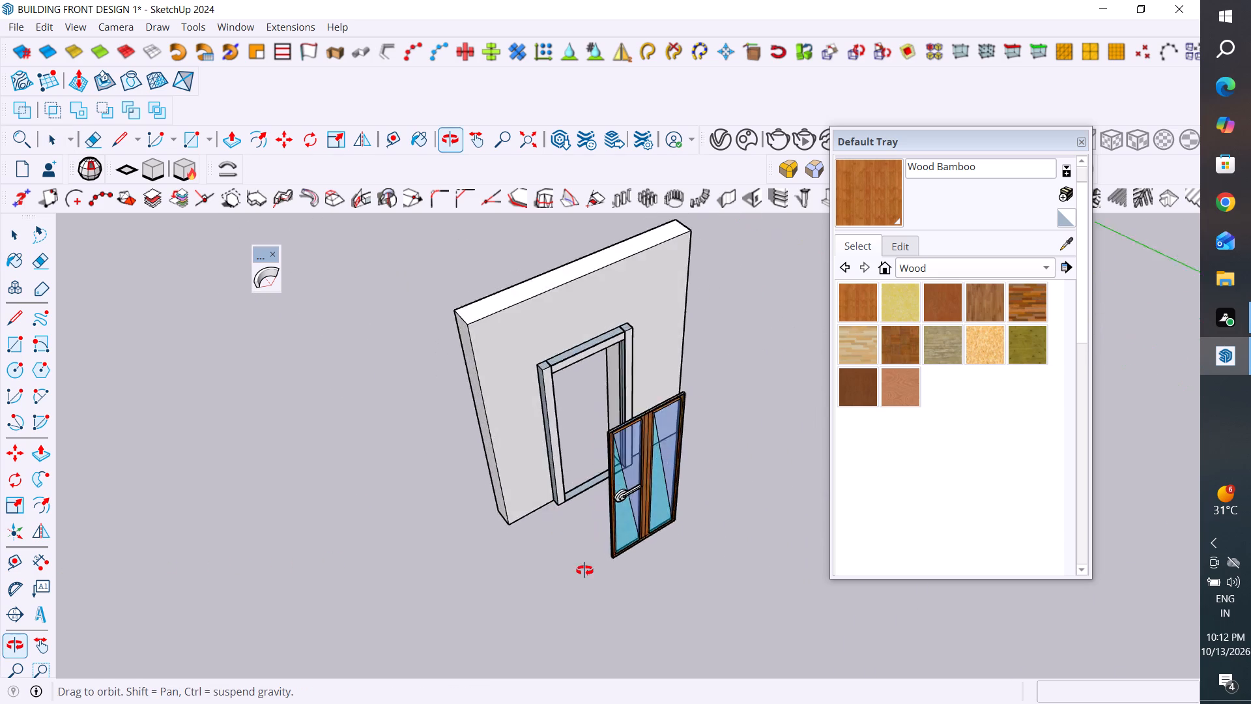
middle_drag(584, 570, 760, 584)
drag(725, 351, 639, 529)
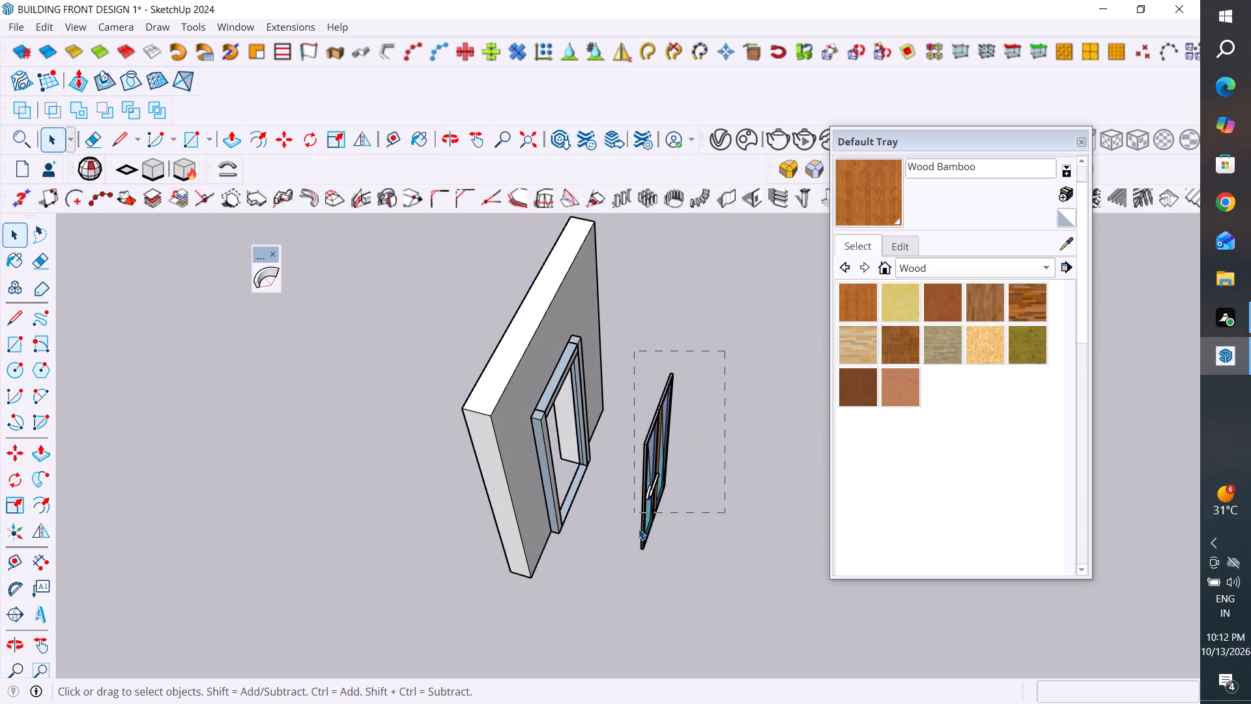
drag(639, 529, 631, 580)
right_click(646, 516)
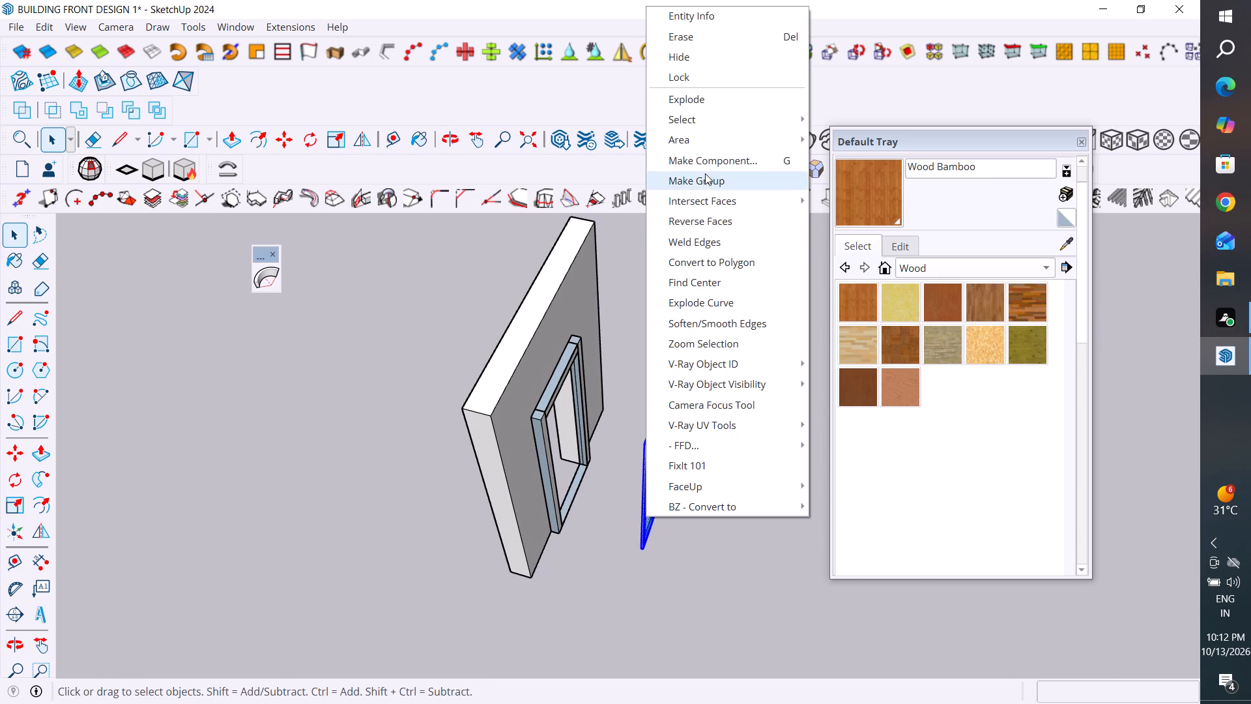
click(705, 181)
click(721, 494)
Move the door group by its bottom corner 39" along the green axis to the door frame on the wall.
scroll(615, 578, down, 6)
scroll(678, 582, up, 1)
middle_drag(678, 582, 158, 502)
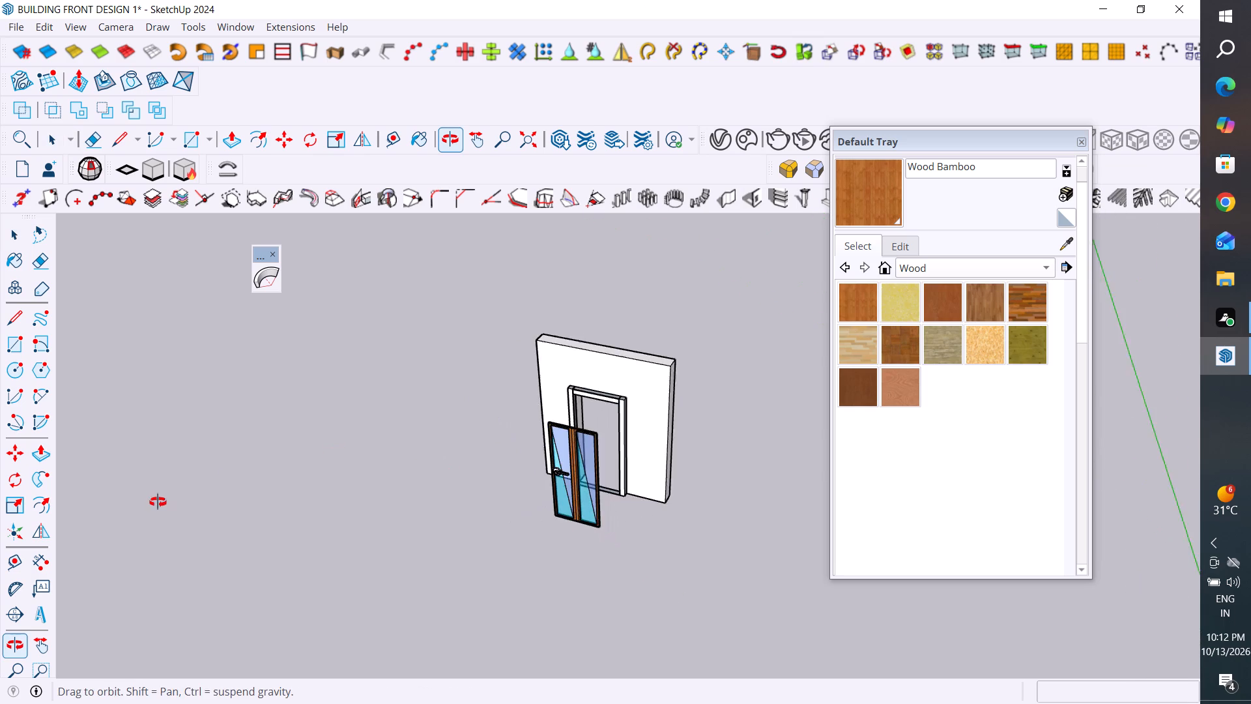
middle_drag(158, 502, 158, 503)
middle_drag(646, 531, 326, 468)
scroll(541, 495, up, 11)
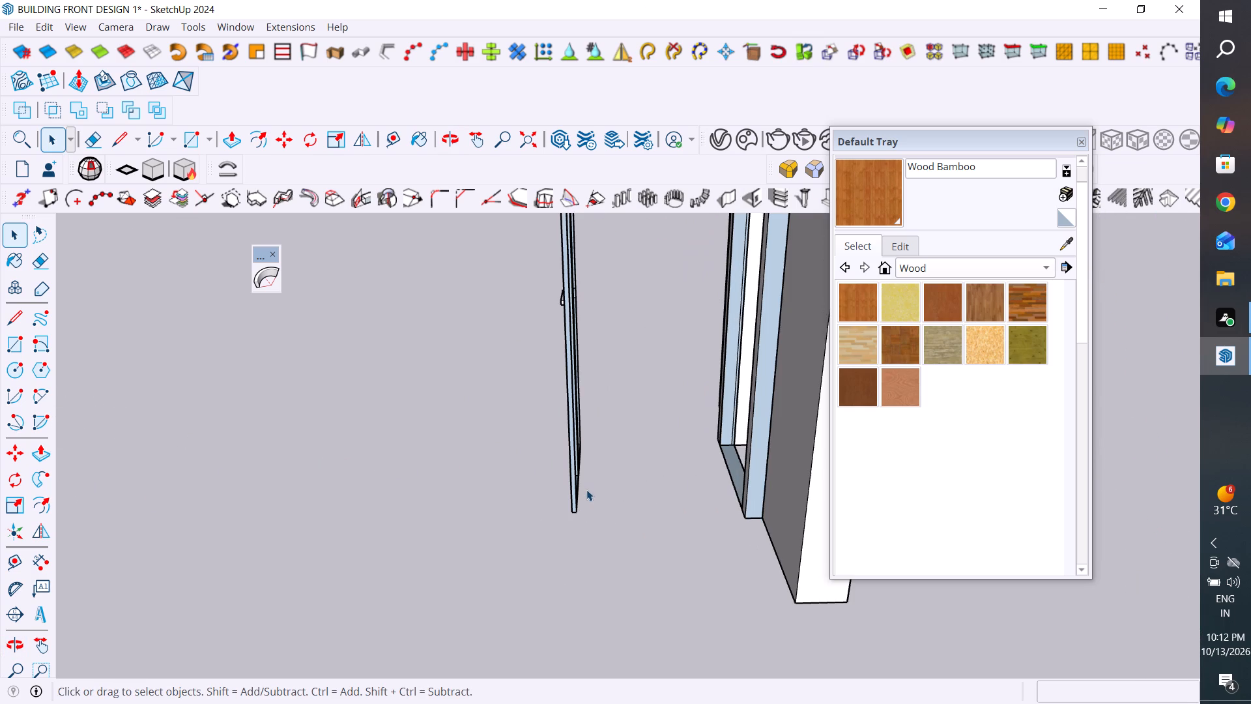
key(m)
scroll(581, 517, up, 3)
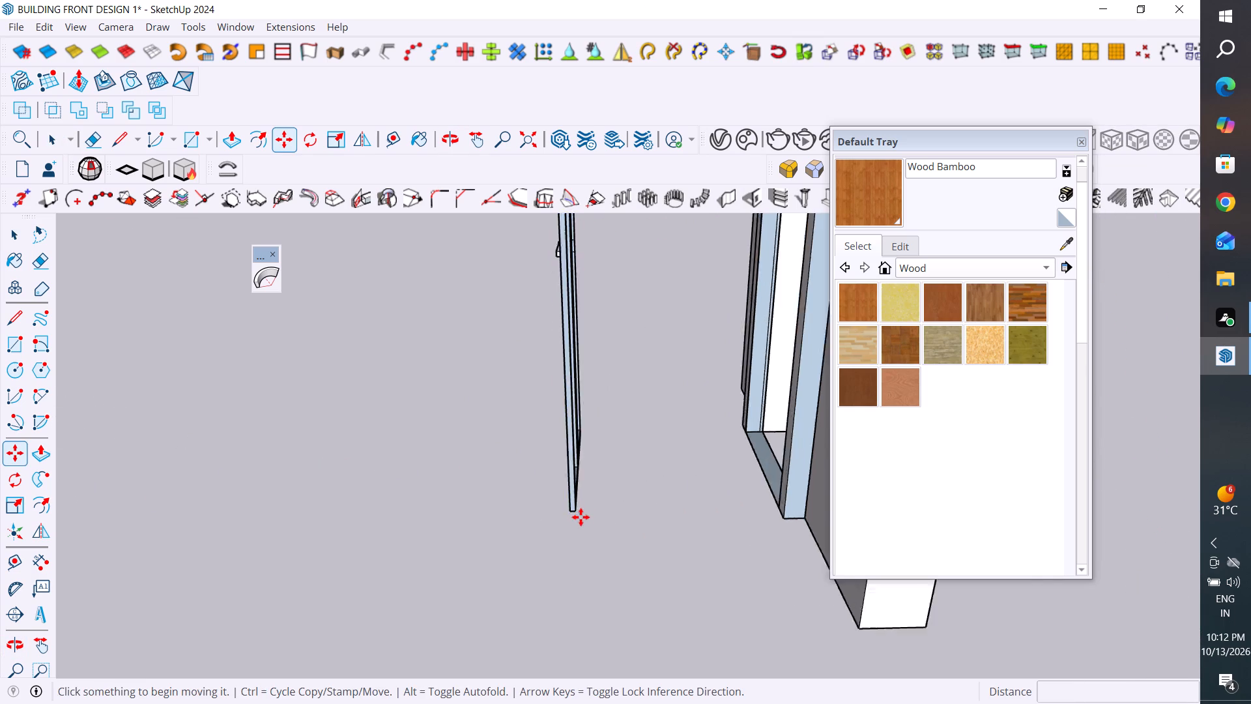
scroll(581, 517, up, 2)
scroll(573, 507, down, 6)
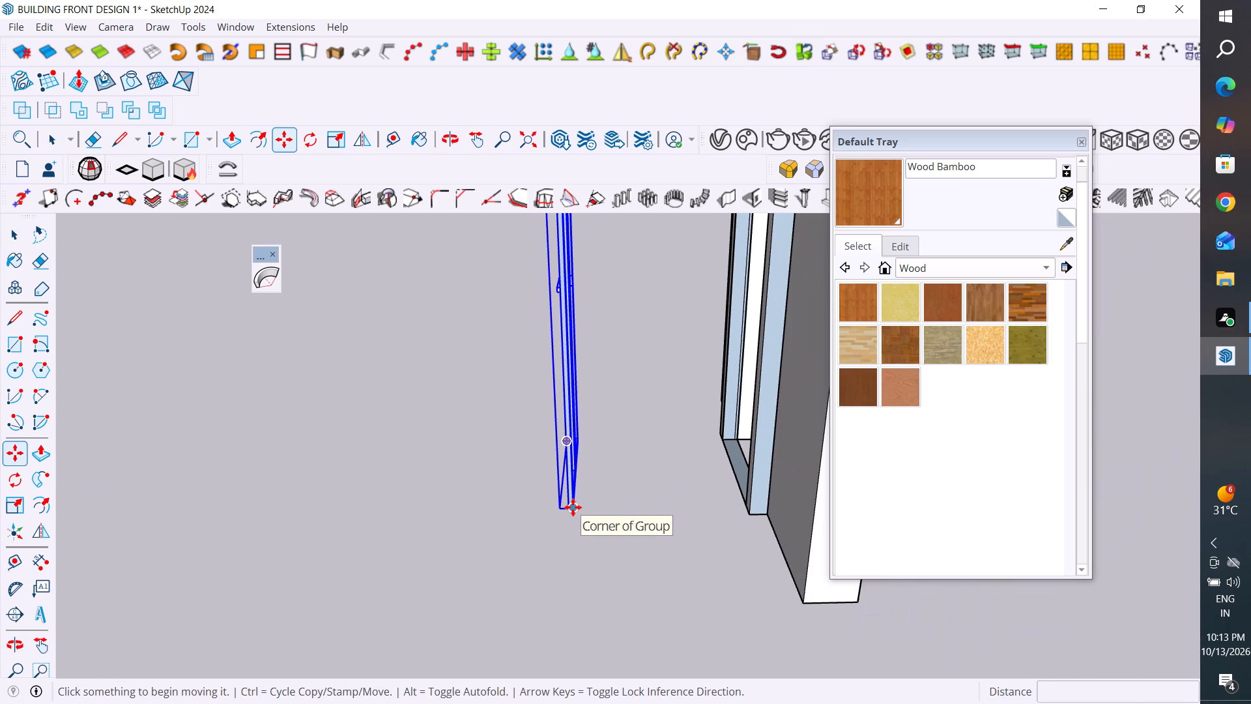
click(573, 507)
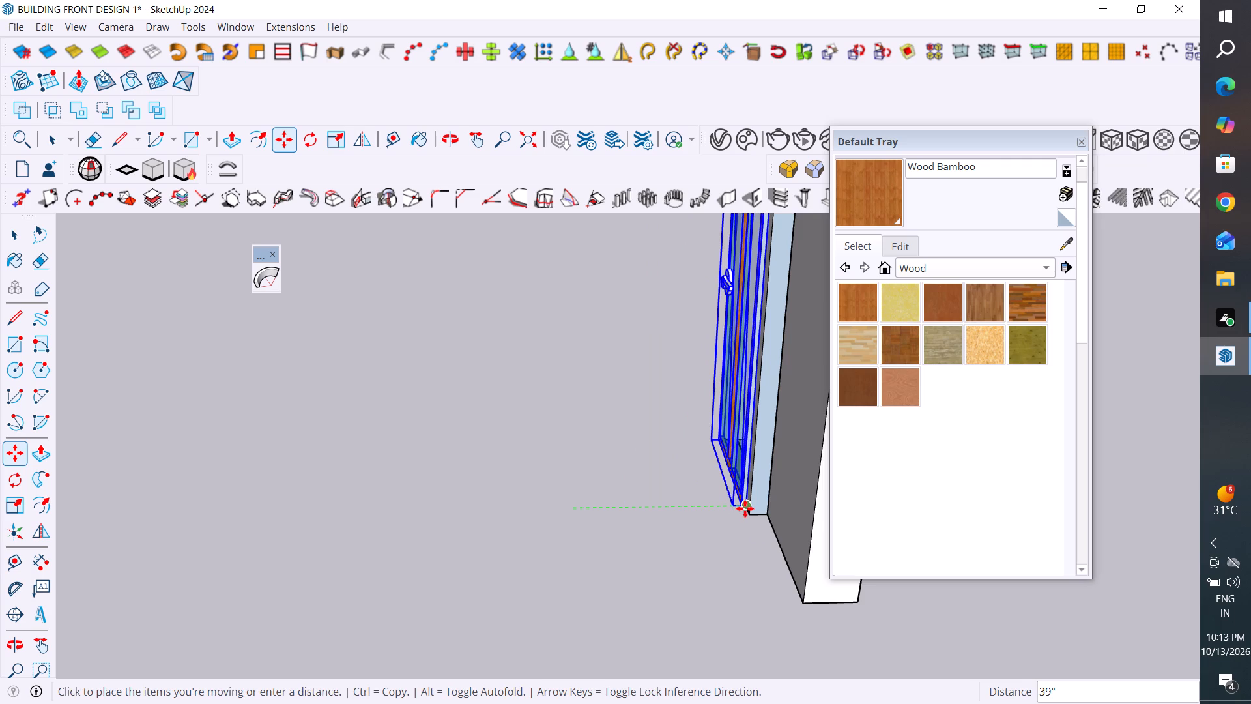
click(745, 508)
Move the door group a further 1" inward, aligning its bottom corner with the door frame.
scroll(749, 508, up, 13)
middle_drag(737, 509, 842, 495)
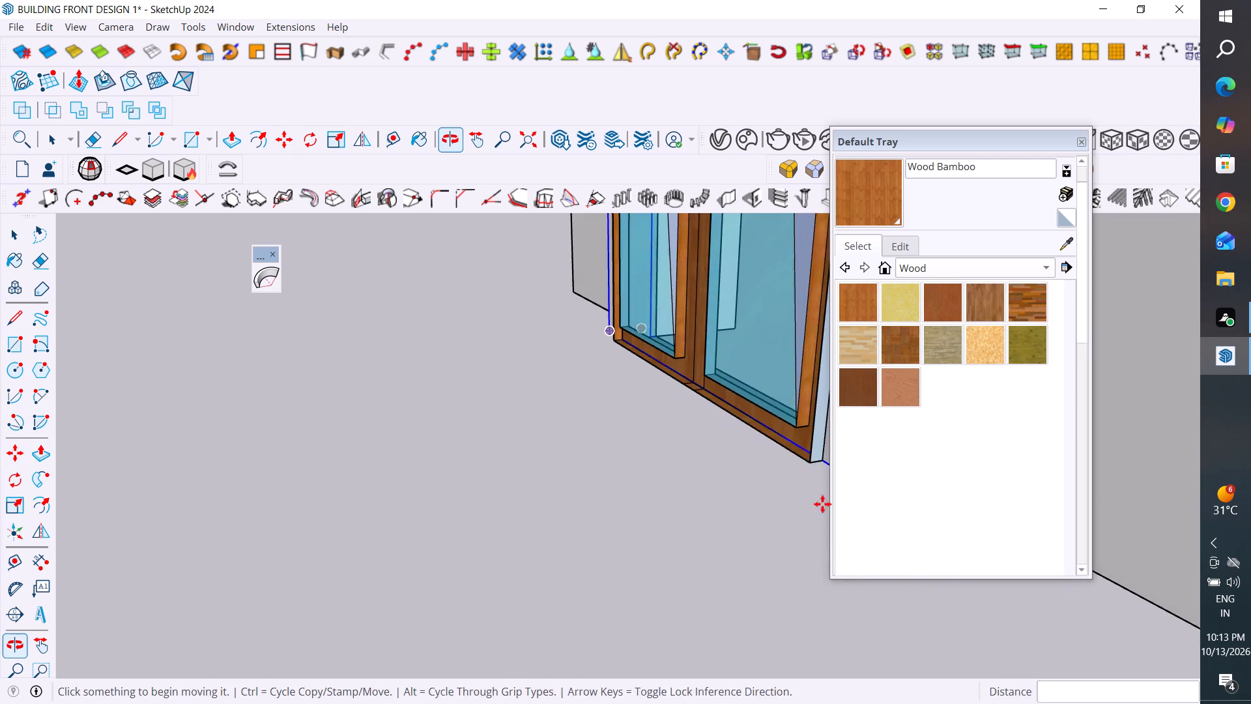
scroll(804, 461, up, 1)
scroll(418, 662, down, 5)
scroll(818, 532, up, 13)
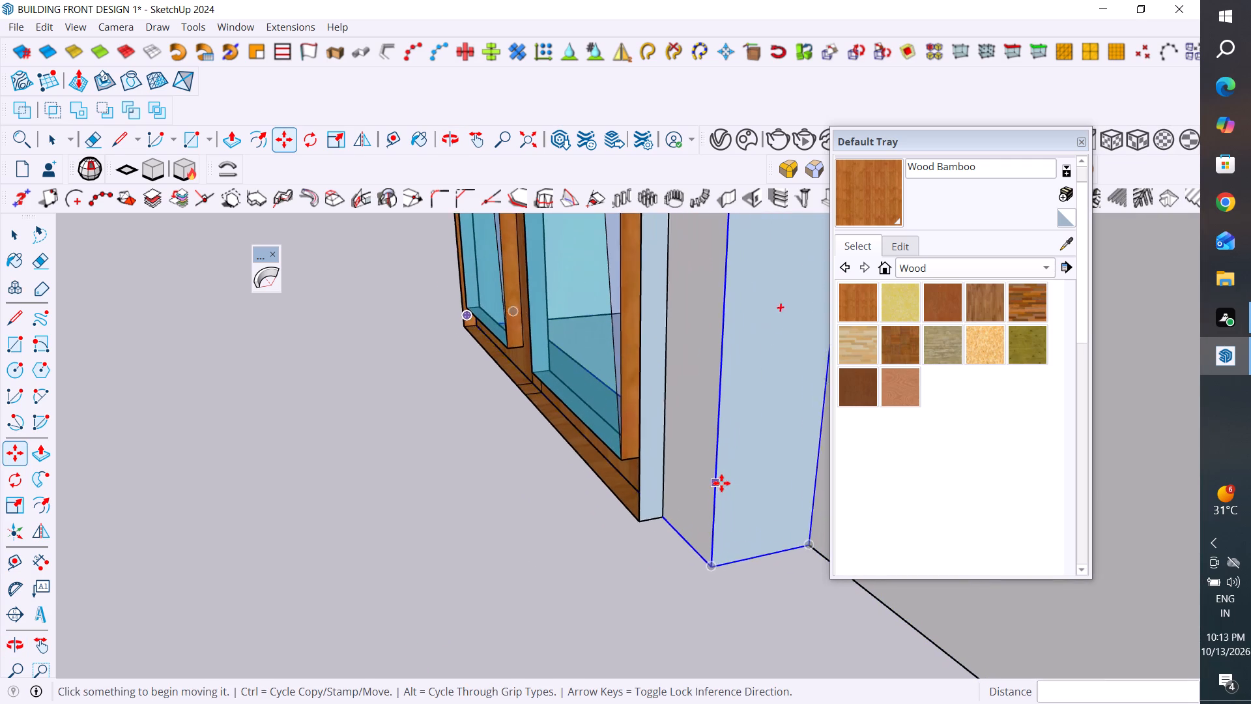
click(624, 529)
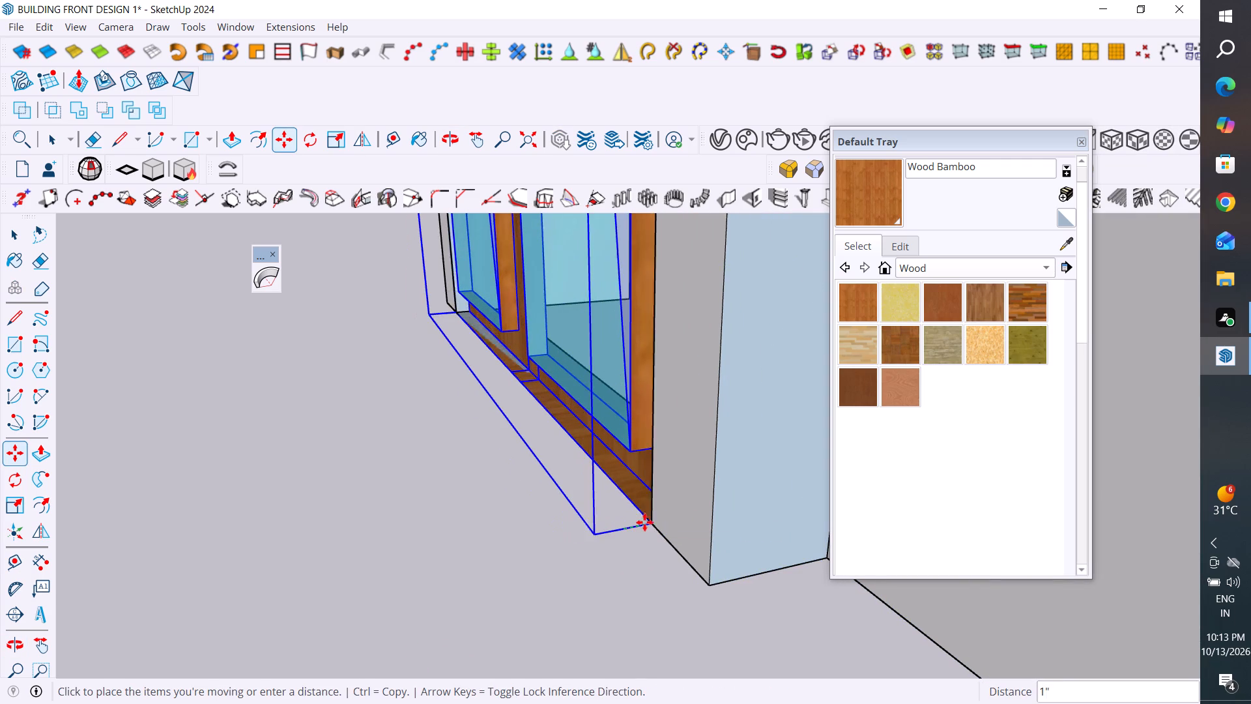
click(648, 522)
Examine how the door's bottom edge and both leaves sit in the door frame from the front and below.
scroll(786, 541, down, 6)
middle_drag(616, 566, 865, 620)
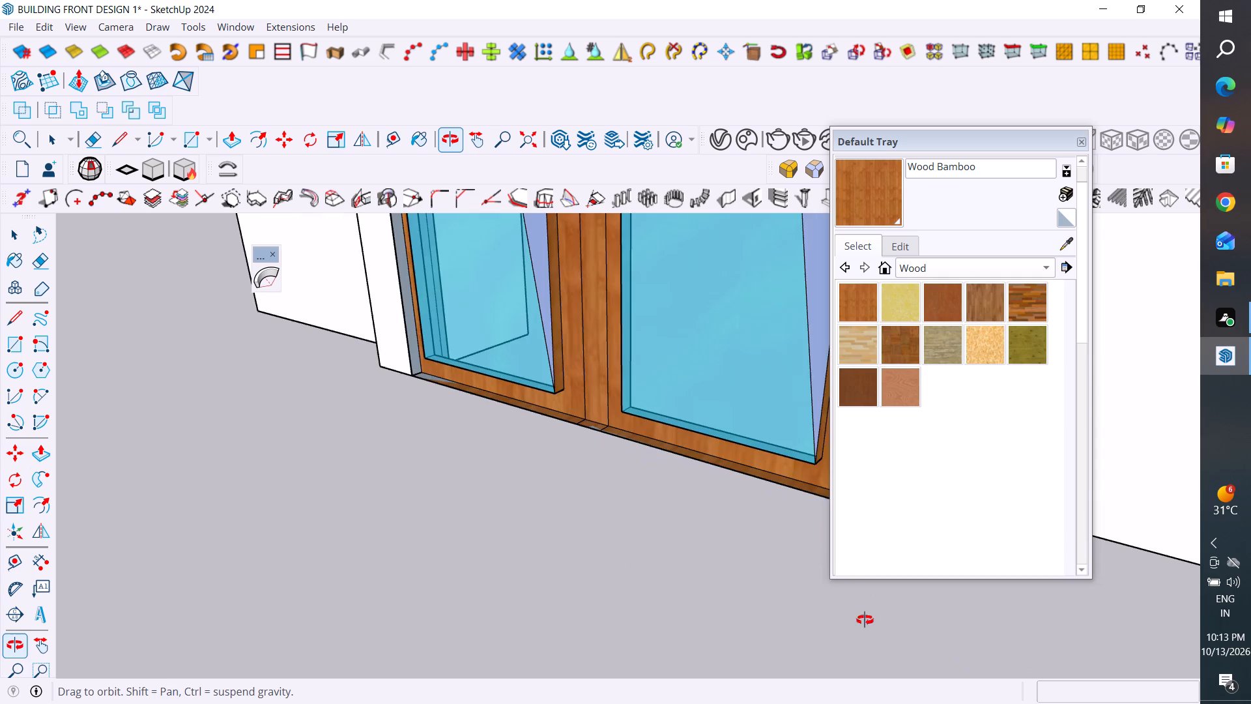
middle_drag(865, 620, 893, 703)
middle_drag(624, 563, 844, 579)
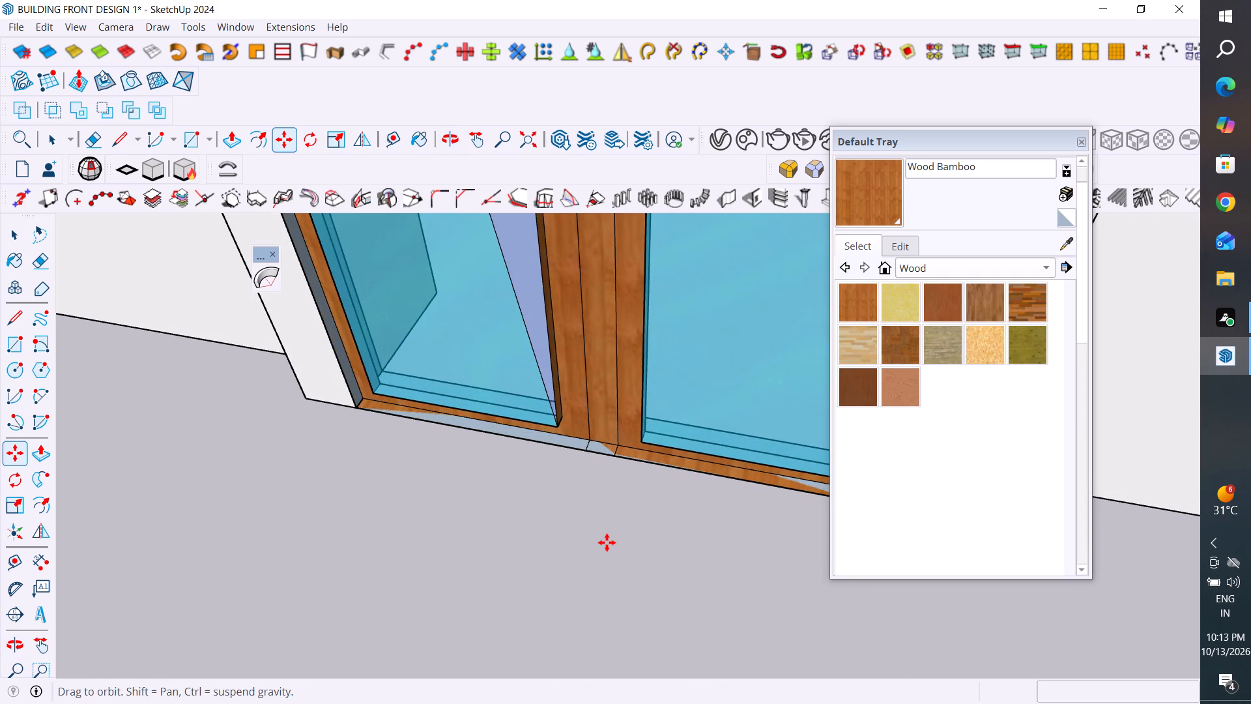
scroll(607, 541, down, 3)
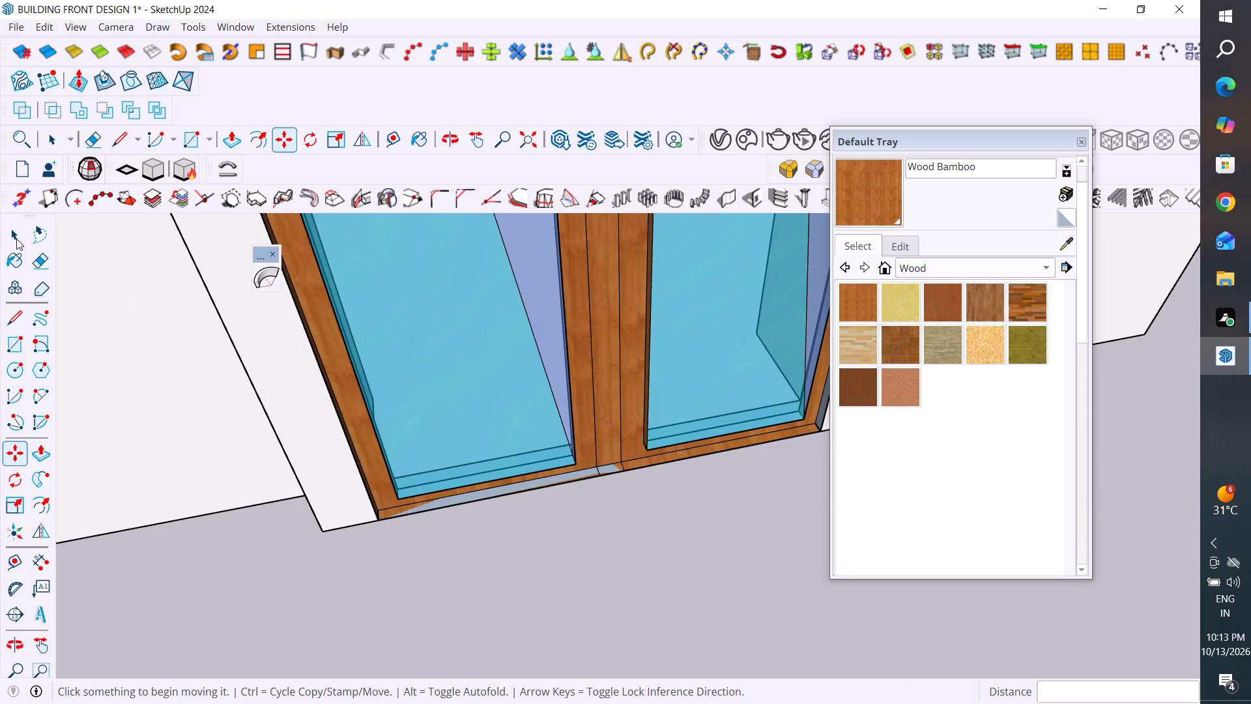
click(16, 238)
scroll(412, 587, down, 5)
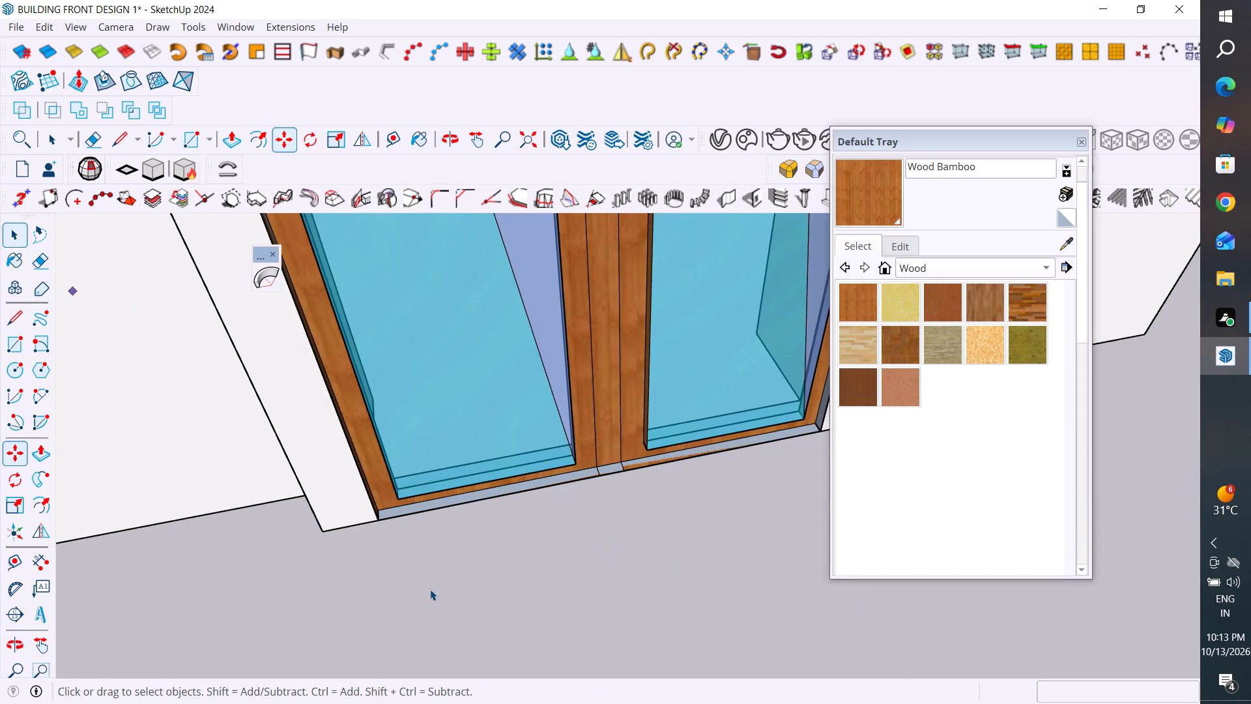
middle_drag(632, 568, 485, 471)
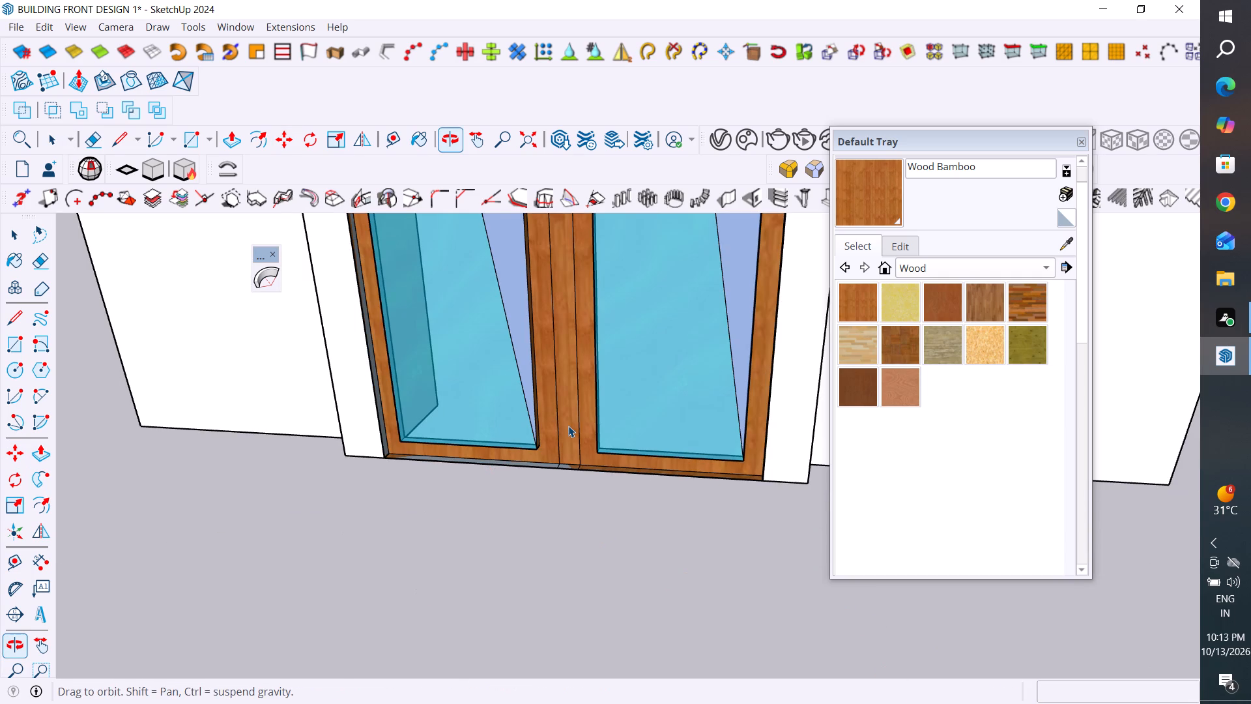
scroll(568, 426, up, 3)
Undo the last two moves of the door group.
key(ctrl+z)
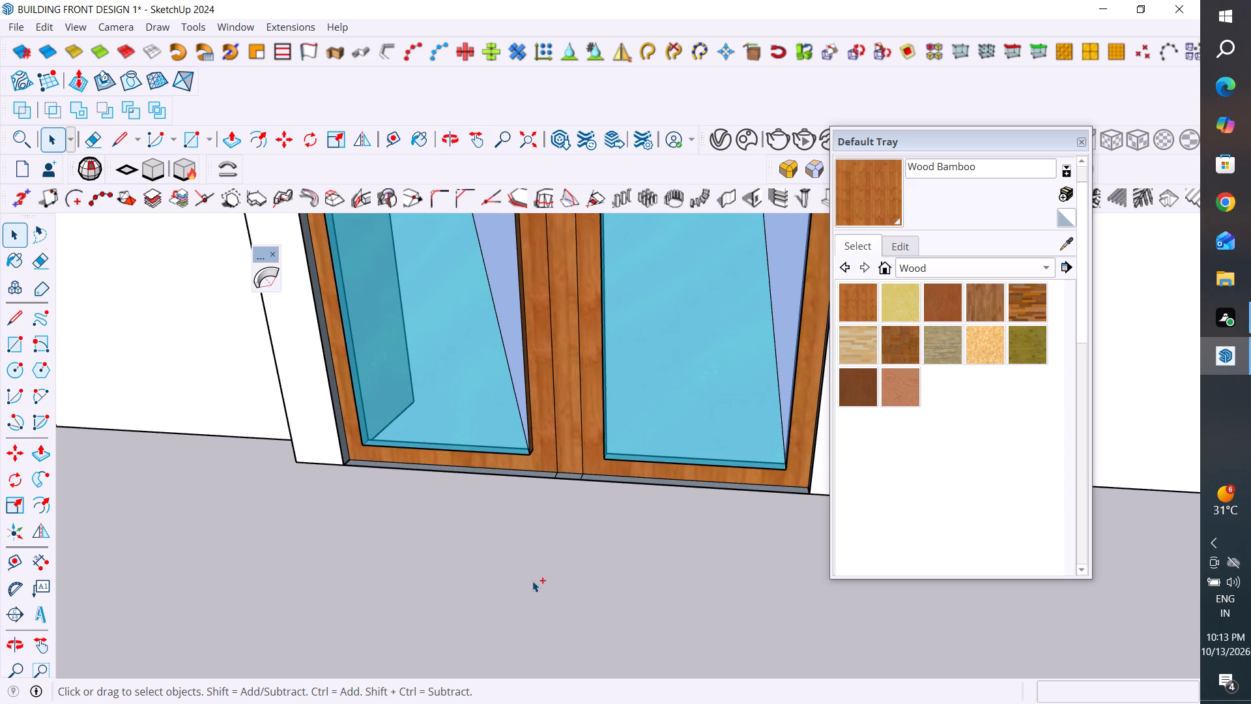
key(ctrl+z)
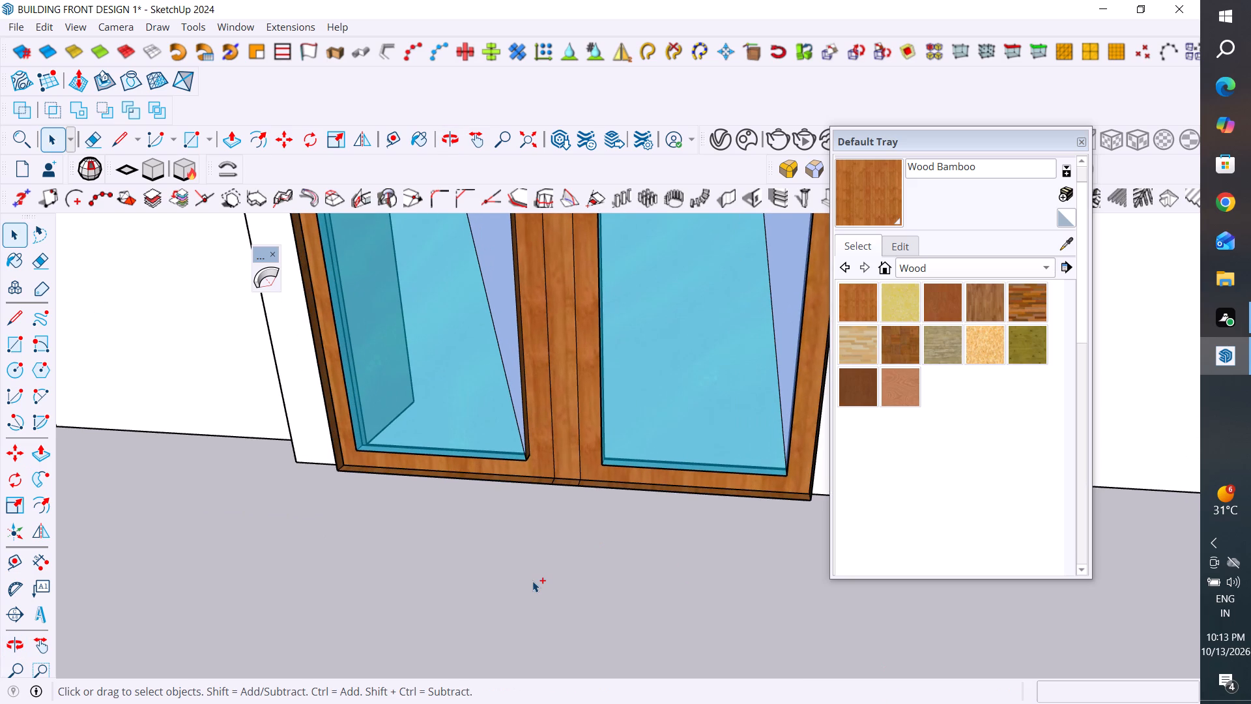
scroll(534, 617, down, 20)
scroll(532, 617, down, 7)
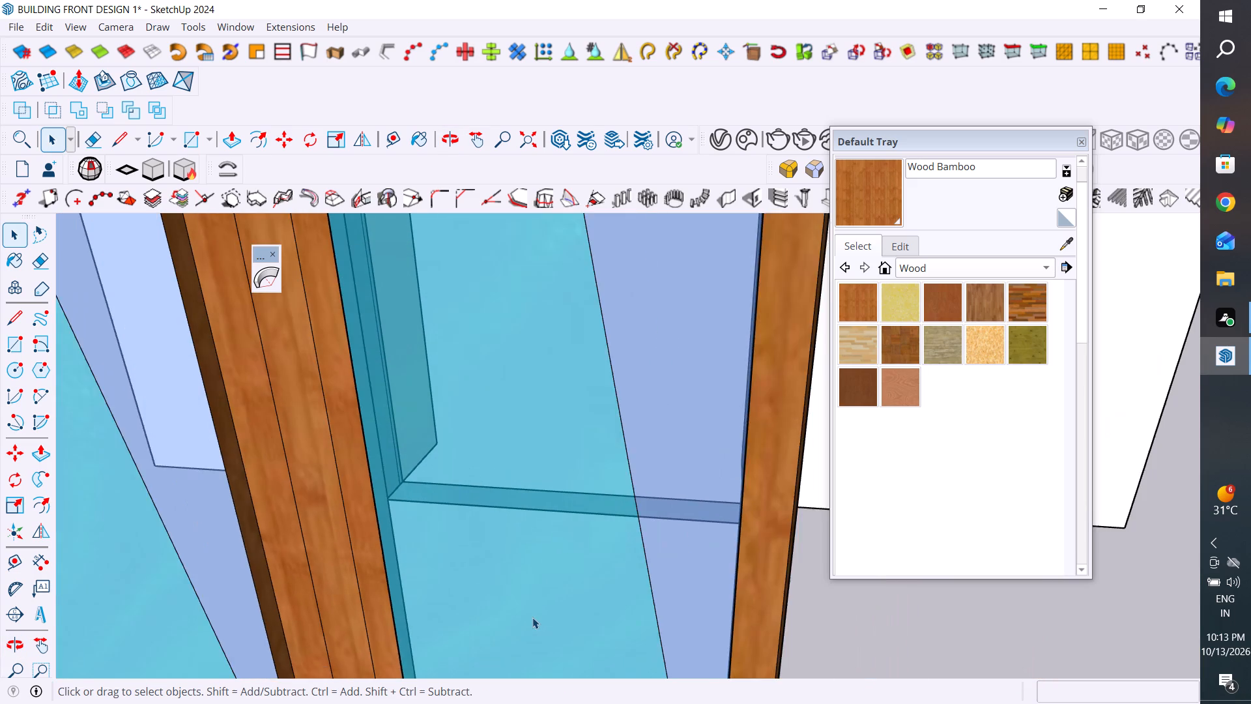
Examine the door and the wall's door frame from the front, the side and along the bottom edge.
scroll(532, 617, down, 6)
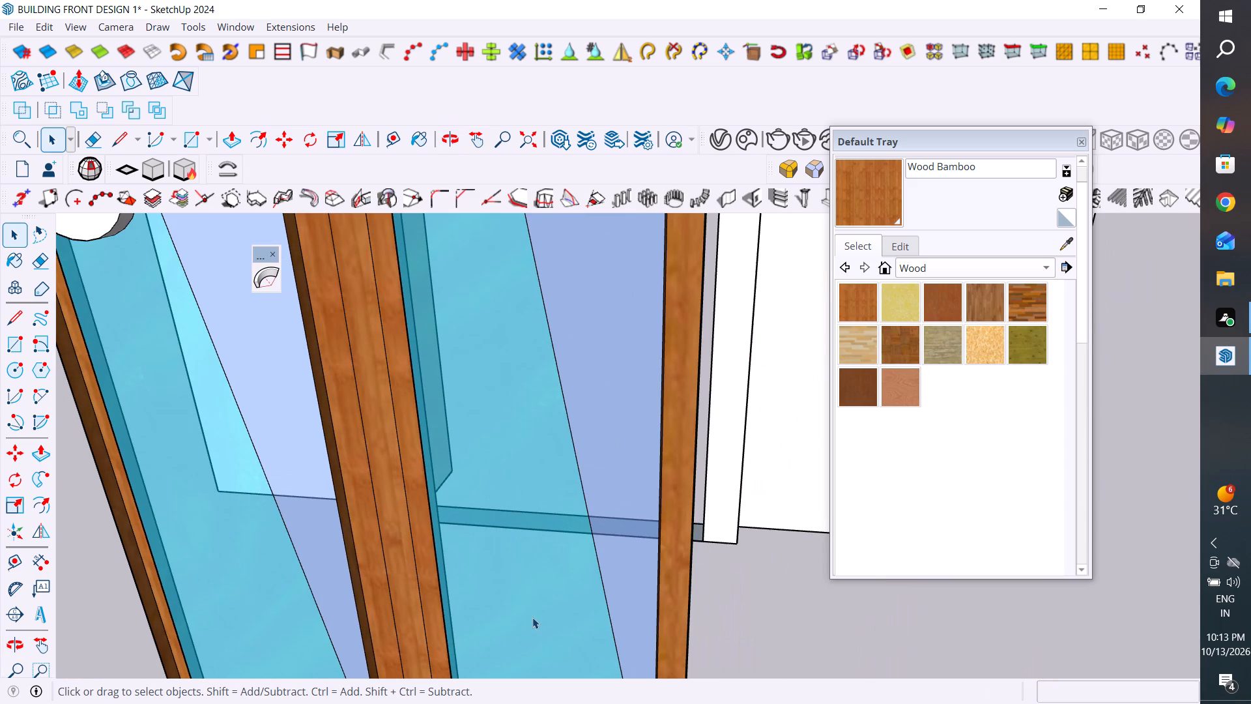
scroll(532, 617, down, 5)
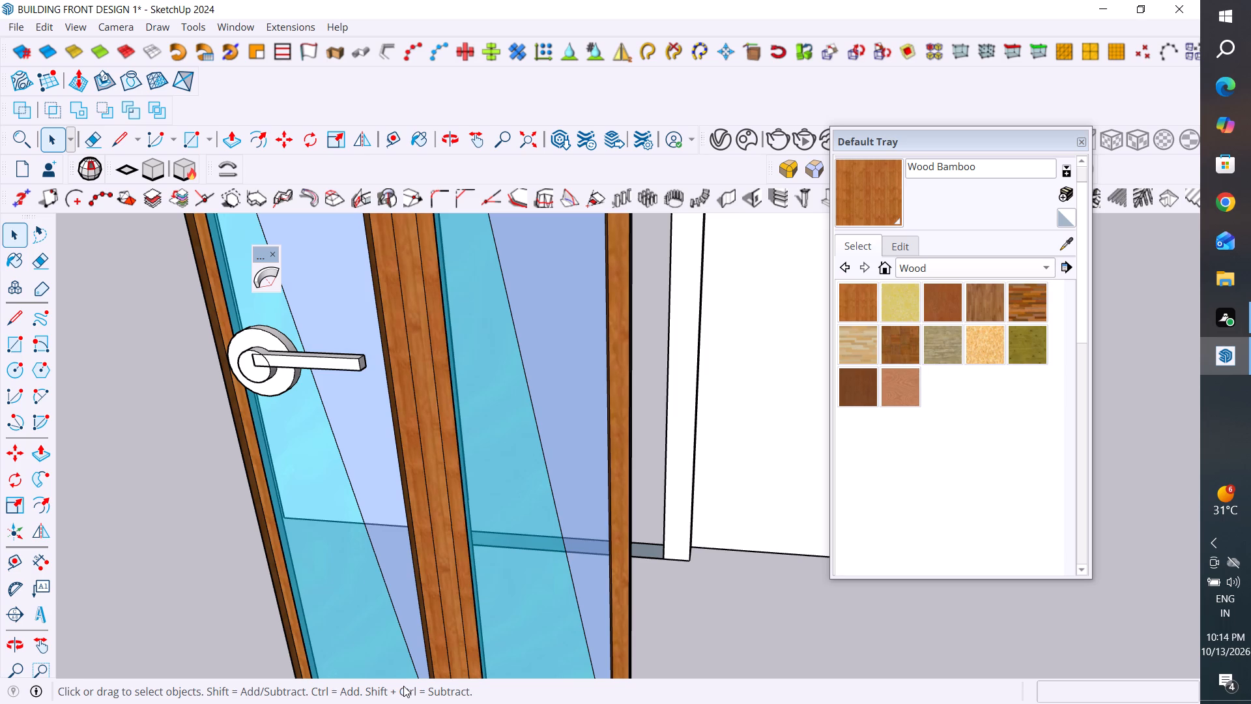
scroll(753, 436, down, 5)
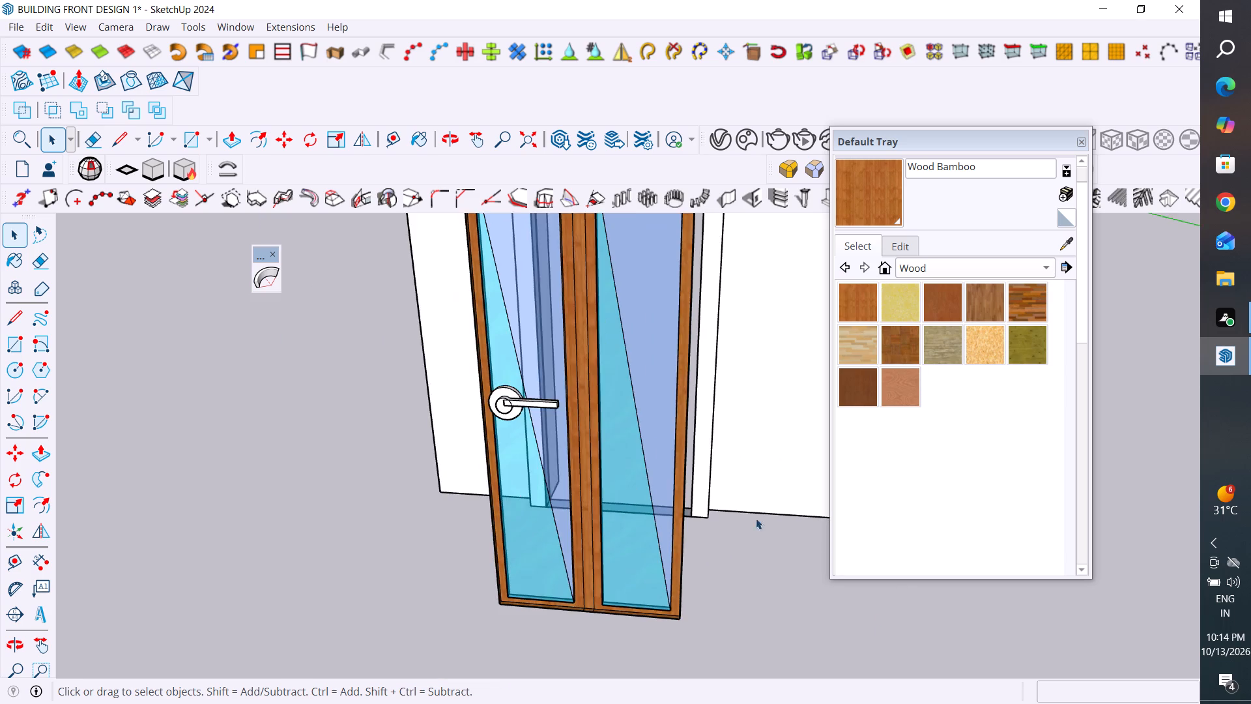
middle_drag(732, 542, 326, 613)
scroll(464, 480, up, 4)
middle_drag(462, 521, 434, 540)
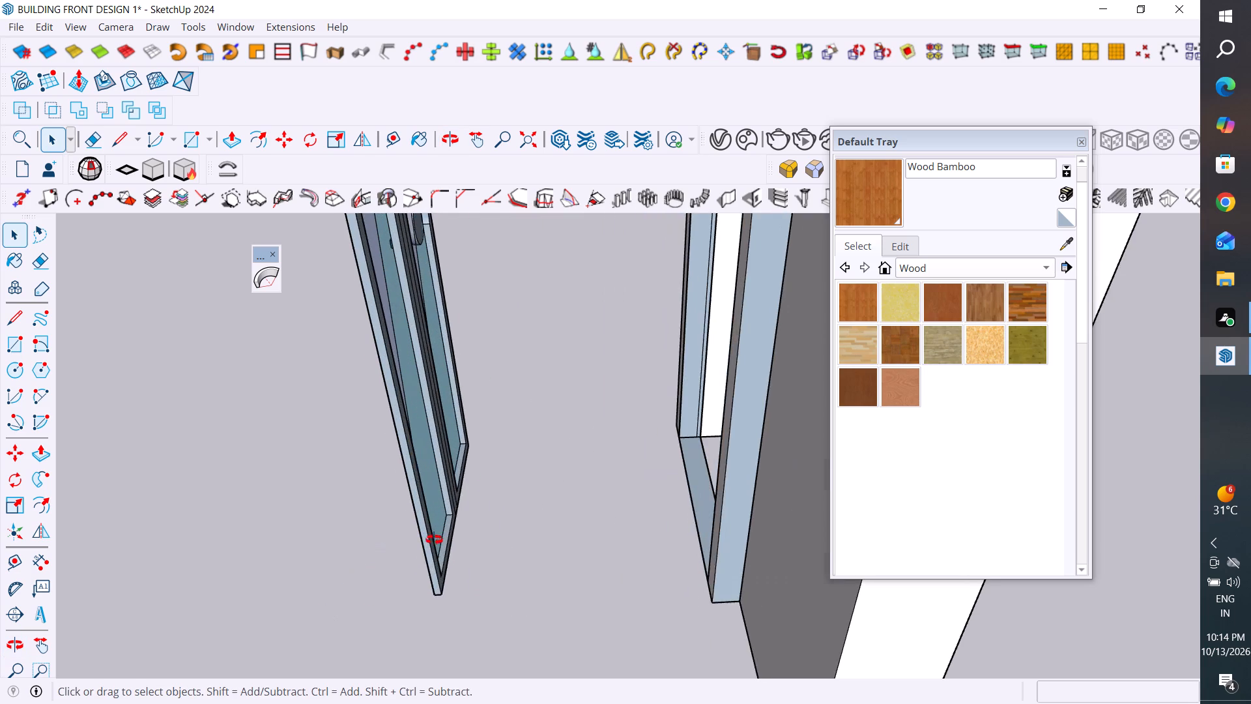
middle_drag(434, 540, 614, 529)
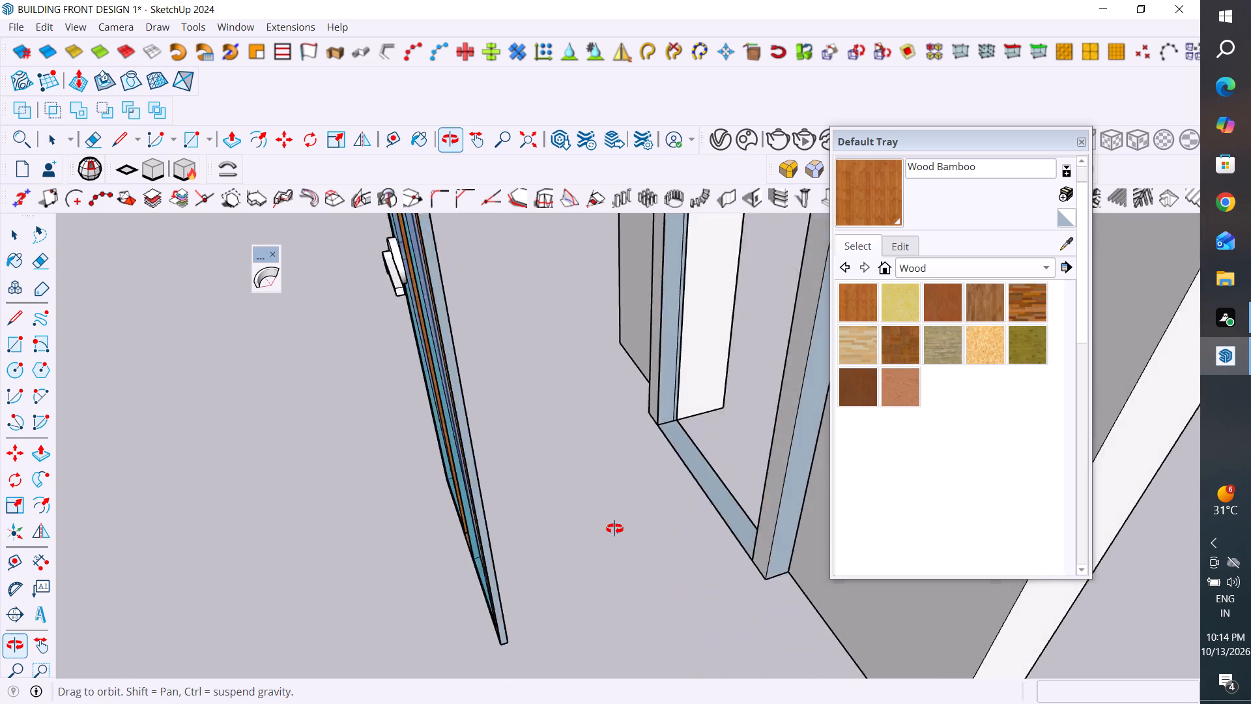
middle_drag(614, 529, 892, 484)
scroll(722, 566, up, 3)
middle_drag(703, 609, 880, 654)
scroll(624, 609, down, 3)
scroll(723, 620, up, 3)
scroll(466, 607, up, 1)
scroll(425, 606, down, 5)
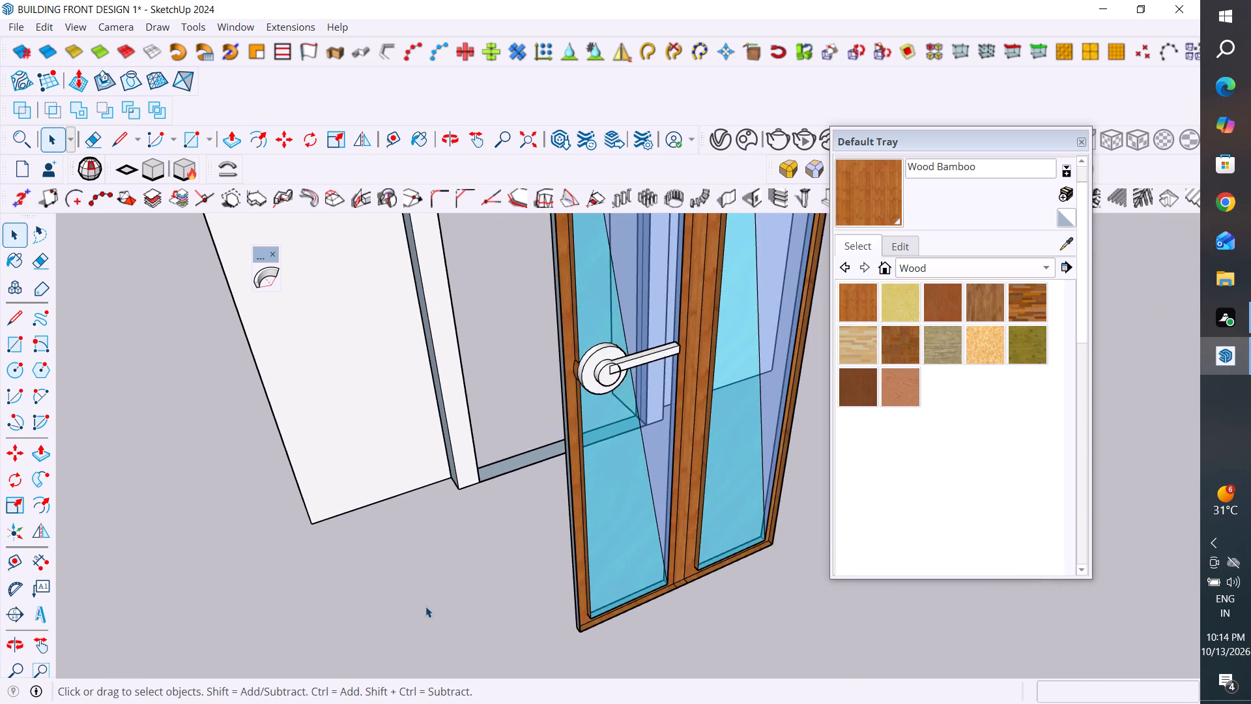
scroll(590, 580, down, 6)
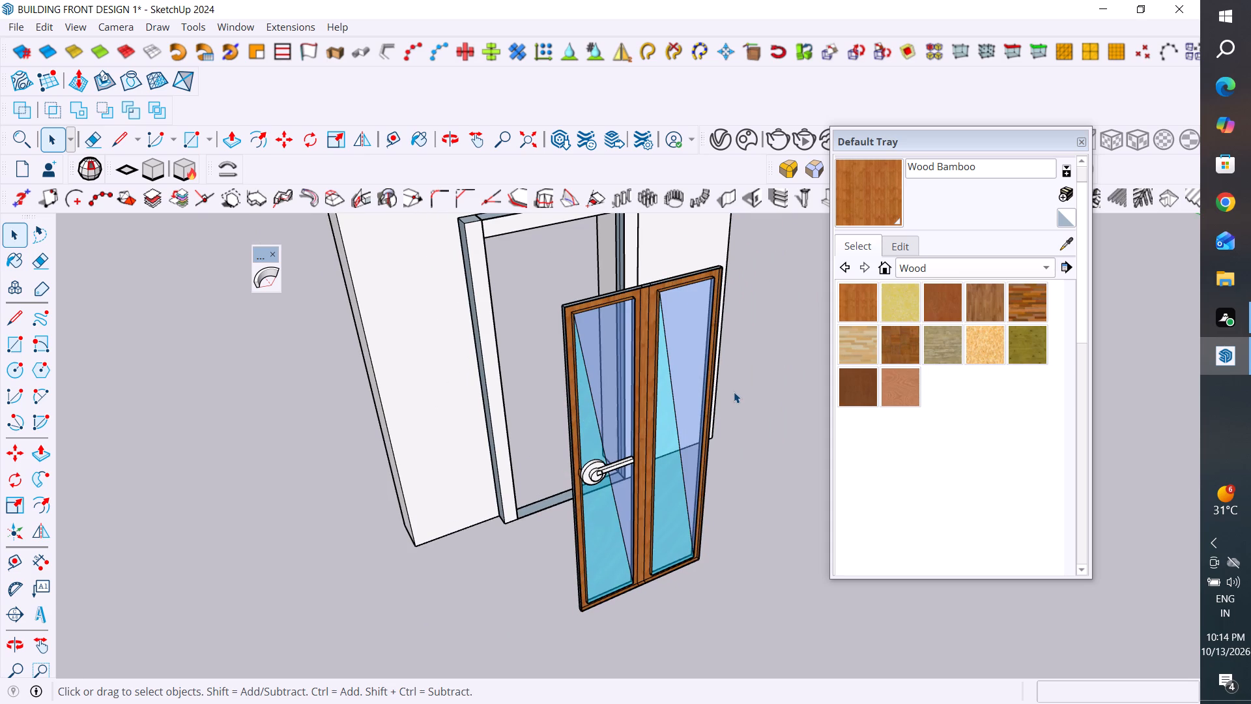
scroll(844, 154, down, 3)
middle_drag(601, 499, 229, 452)
scroll(472, 499, up, 6)
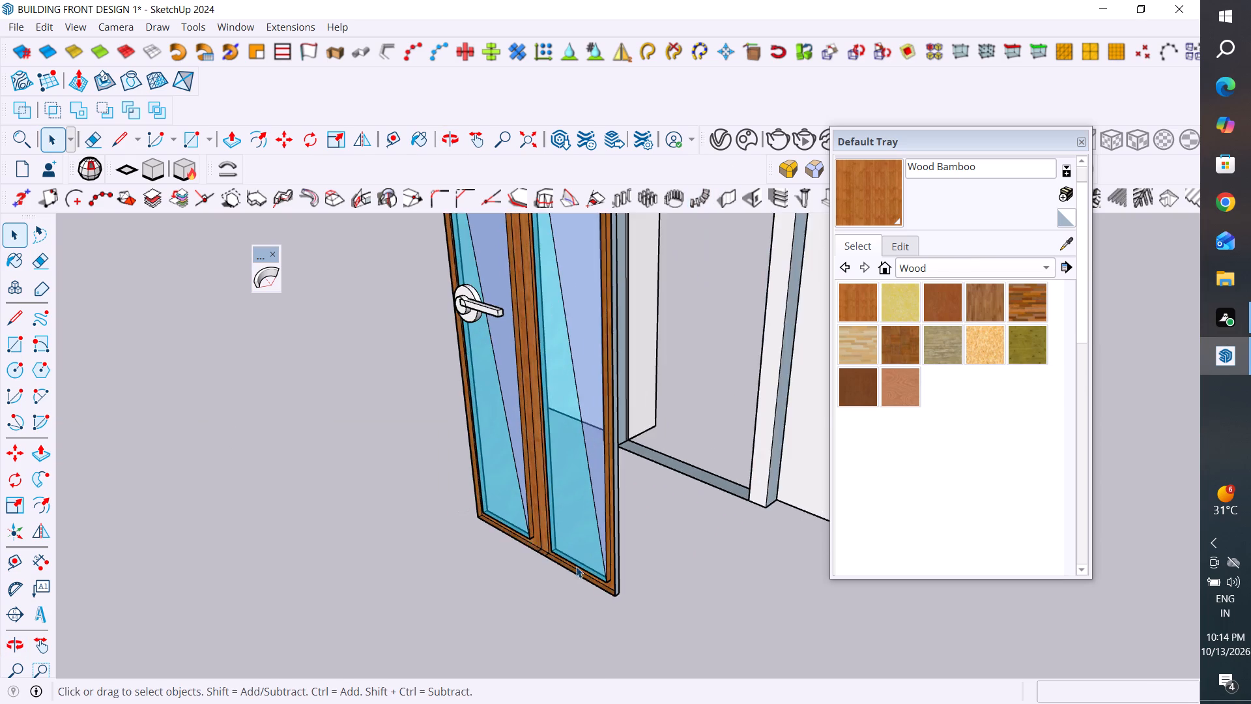
scroll(576, 566, up, 3)
middle_drag(603, 585, 636, 633)
scroll(670, 593, down, 5)
middle_drag(673, 606, 706, 598)
scroll(700, 579, down, 6)
middle_drag(689, 462, 753, 432)
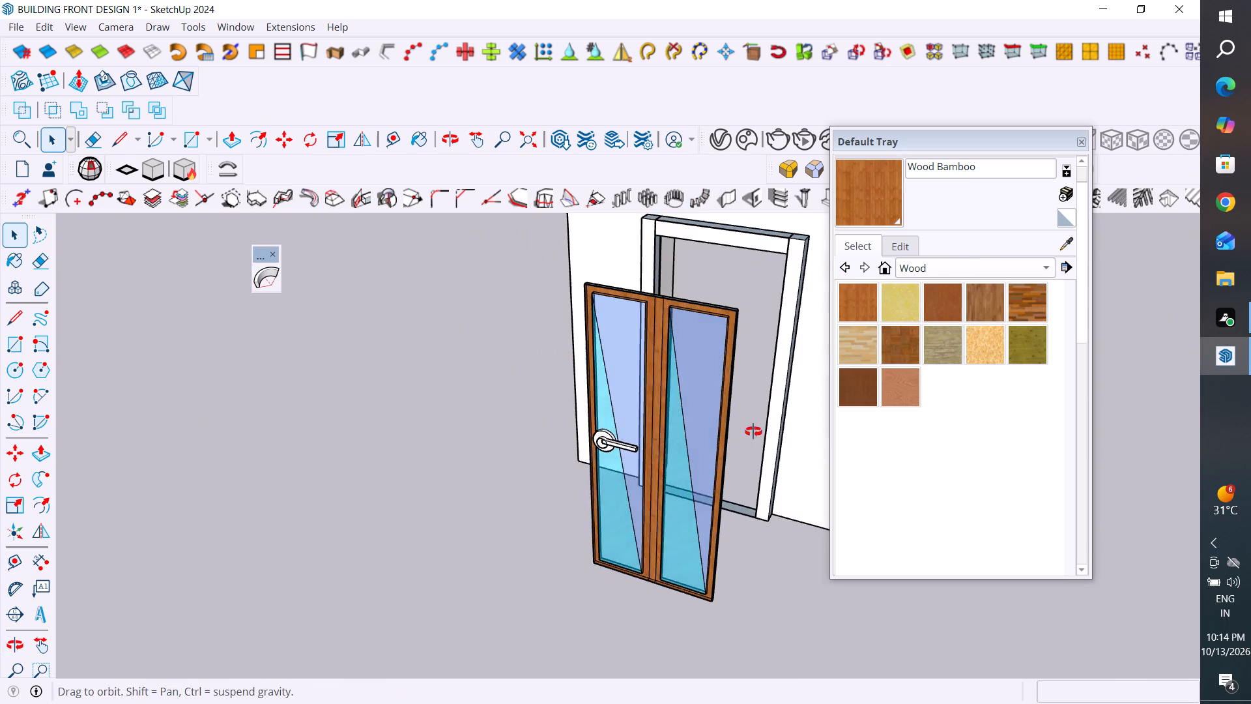
middle_drag(753, 432, 795, 451)
scroll(613, 293, up, 5)
scroll(519, 302, down, 4)
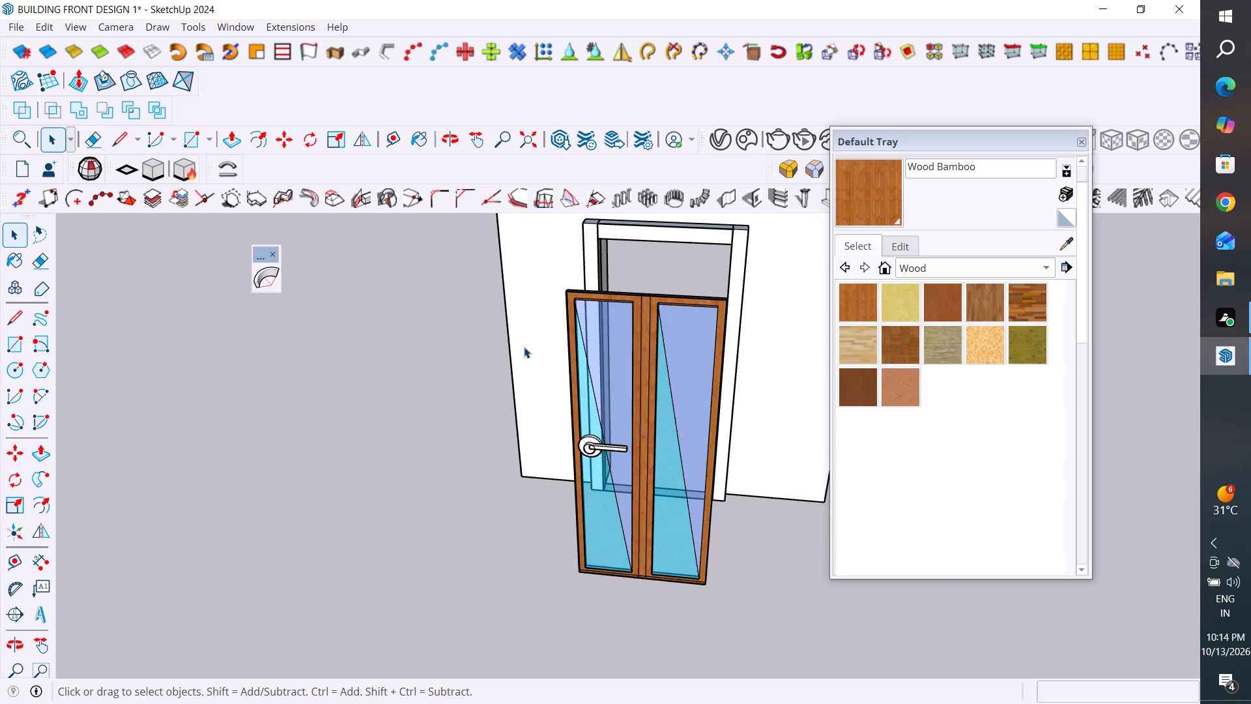
Undo the last four operations on the door, including the thickening of its wooden leaf frames.
key(ctrl+z)
key(ctrl+z)
key(ctrl+z)
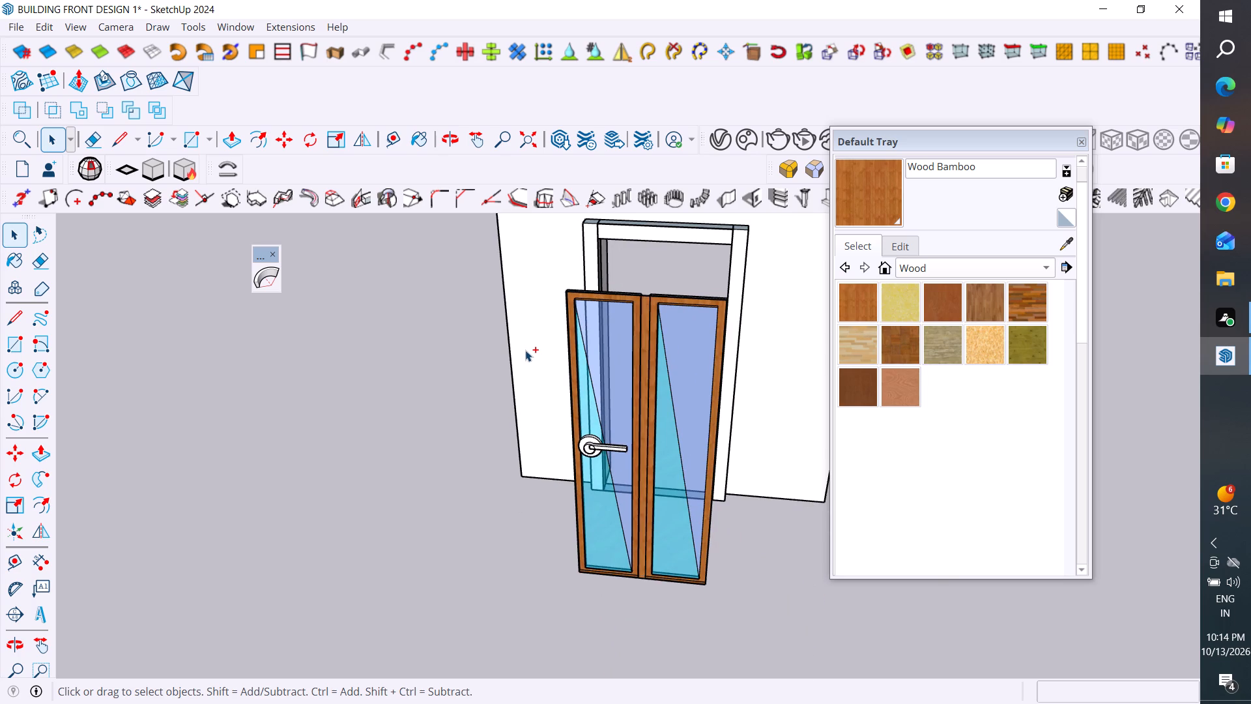
key(ctrl+z)
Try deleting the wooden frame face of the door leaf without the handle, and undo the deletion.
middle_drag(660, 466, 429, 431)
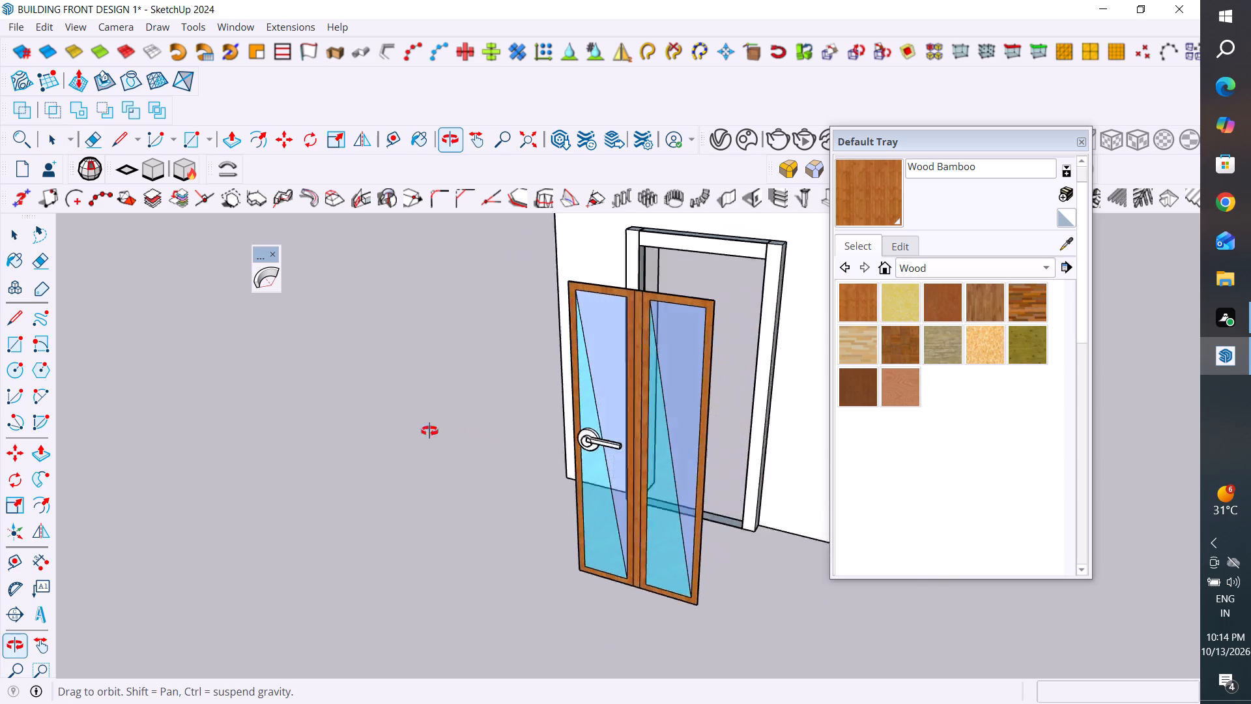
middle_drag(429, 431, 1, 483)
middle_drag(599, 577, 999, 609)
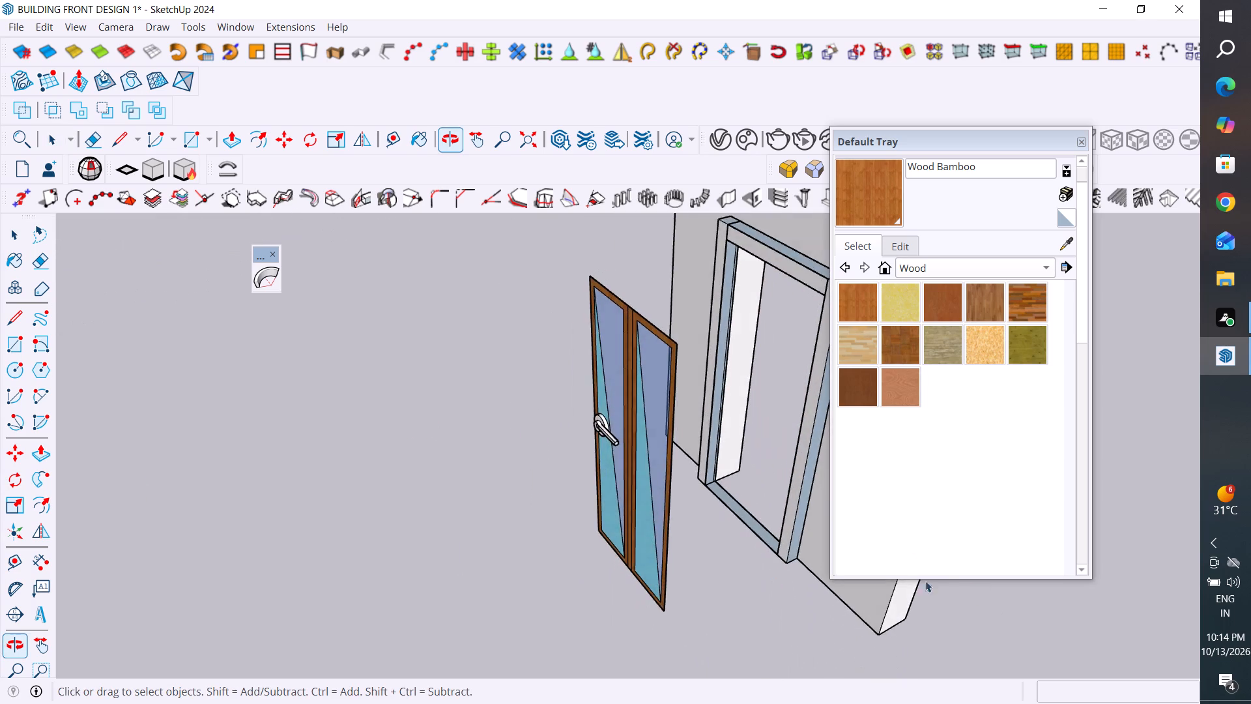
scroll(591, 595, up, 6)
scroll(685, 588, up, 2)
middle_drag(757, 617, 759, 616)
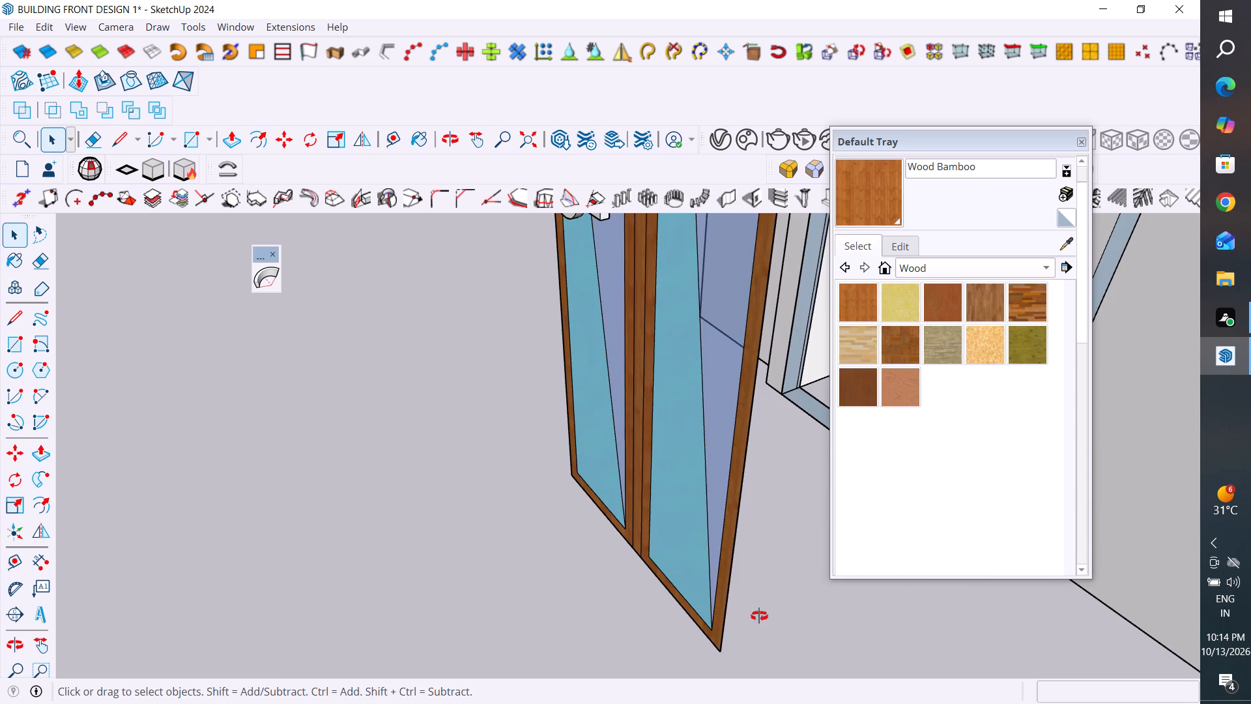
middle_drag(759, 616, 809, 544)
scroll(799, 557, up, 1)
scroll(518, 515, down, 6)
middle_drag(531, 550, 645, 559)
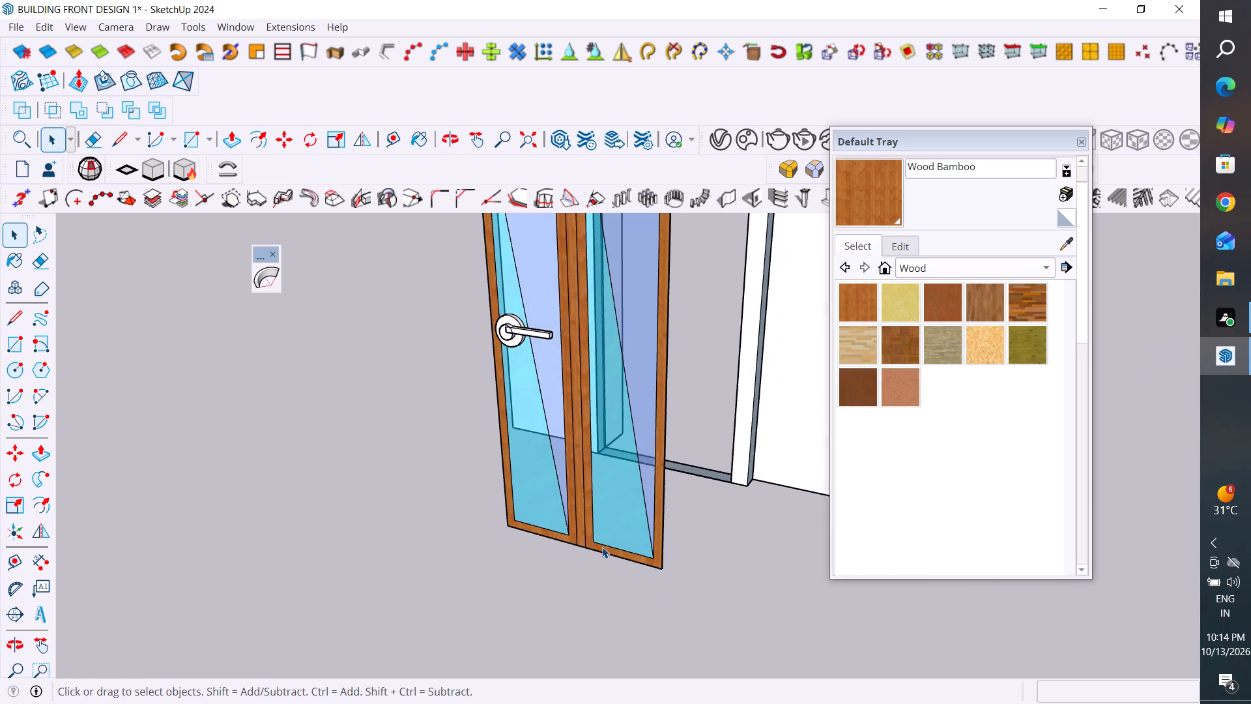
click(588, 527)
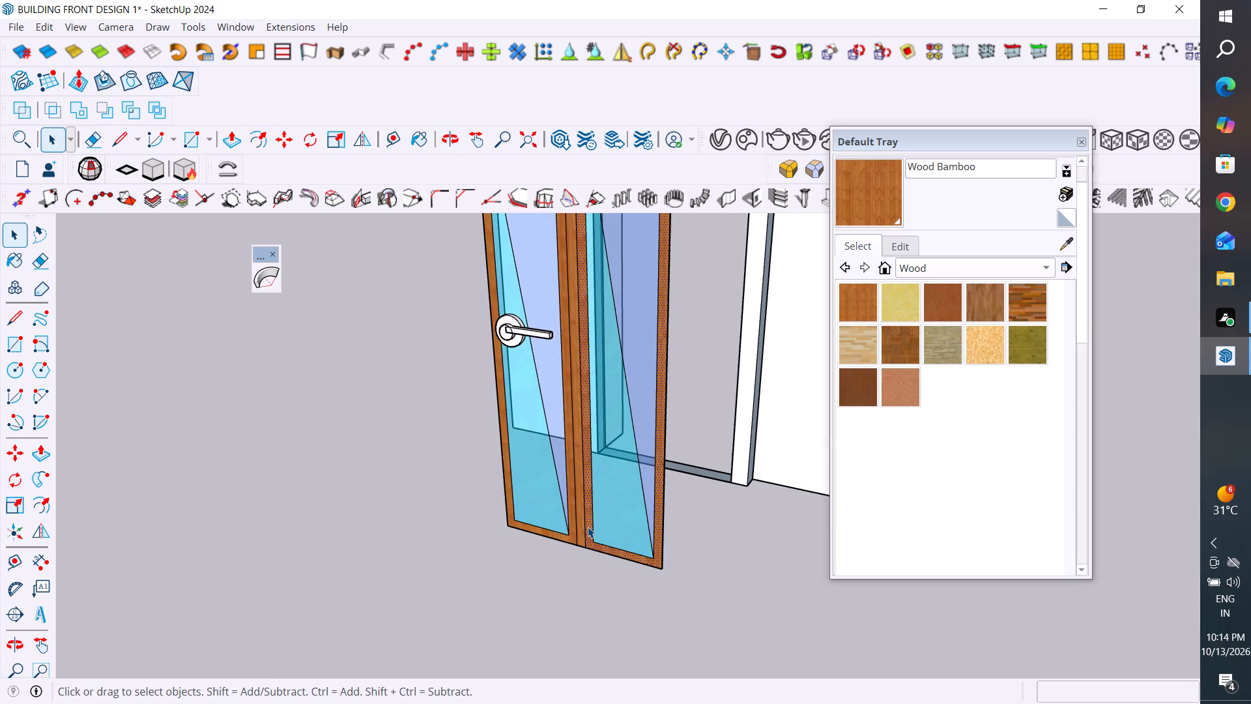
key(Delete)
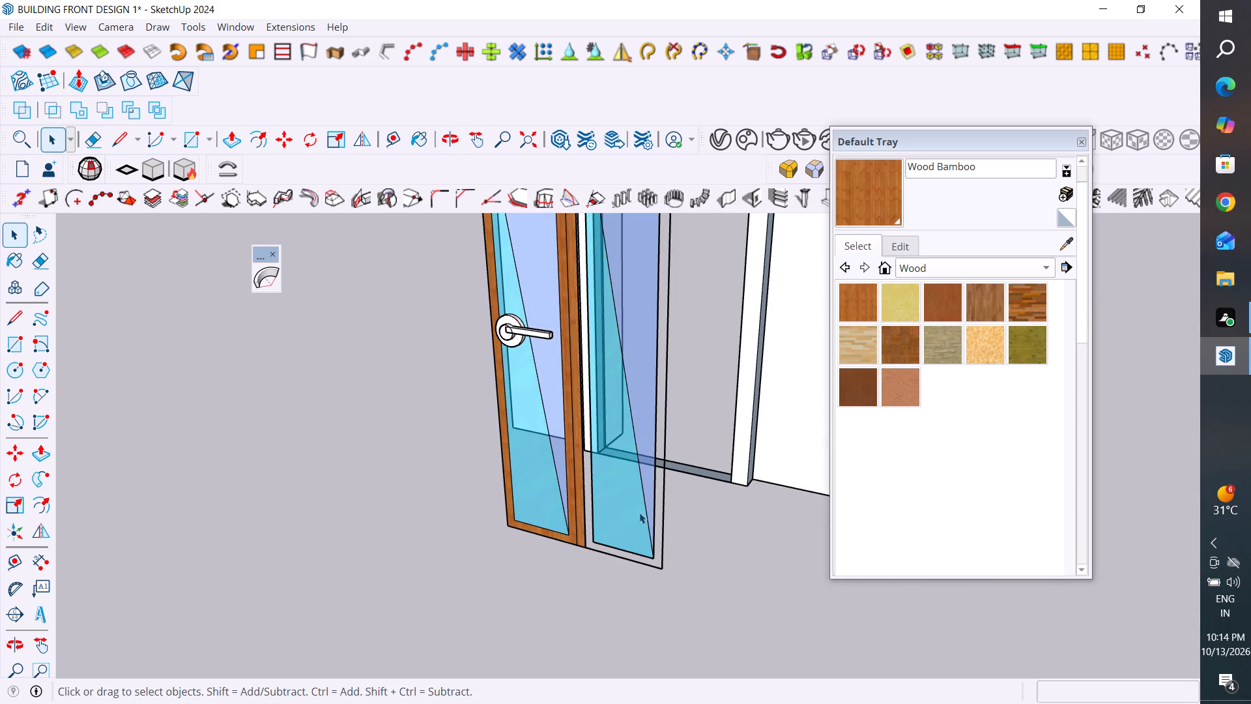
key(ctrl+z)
Push/Pull the wooden frame face of the door leaf without the handle outward by 2".
scroll(590, 551, up, 4)
click(234, 143)
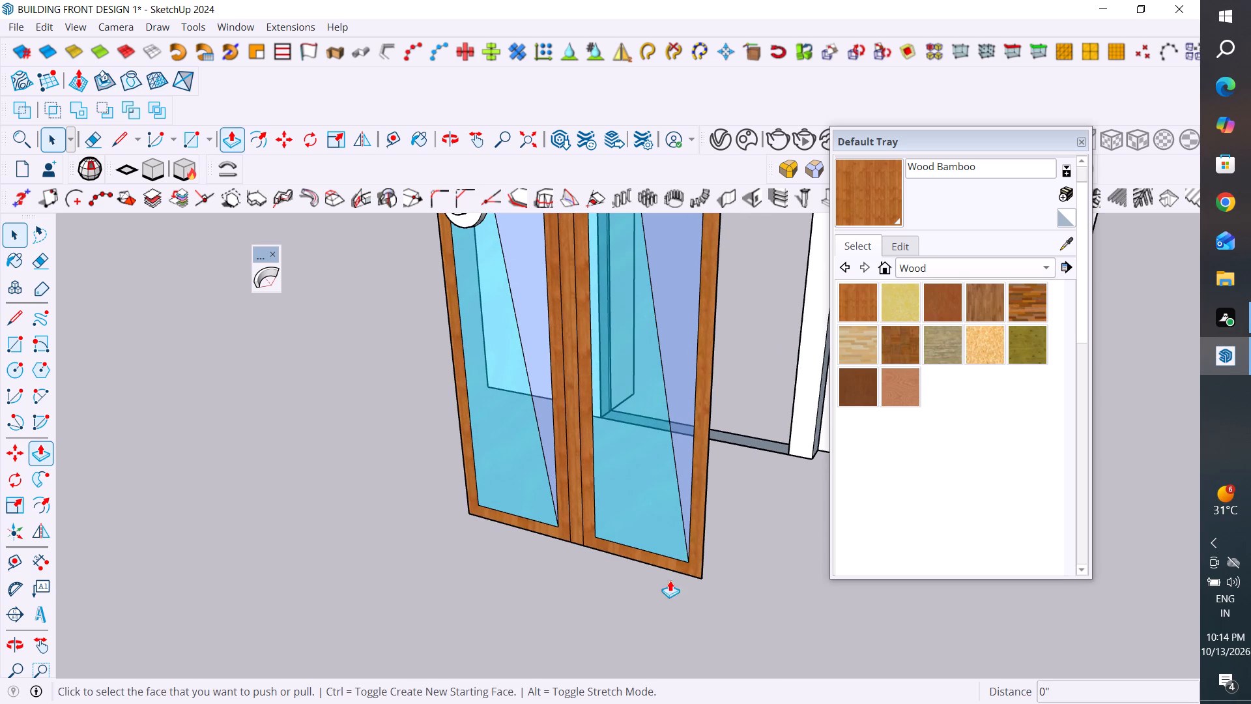
click(689, 569)
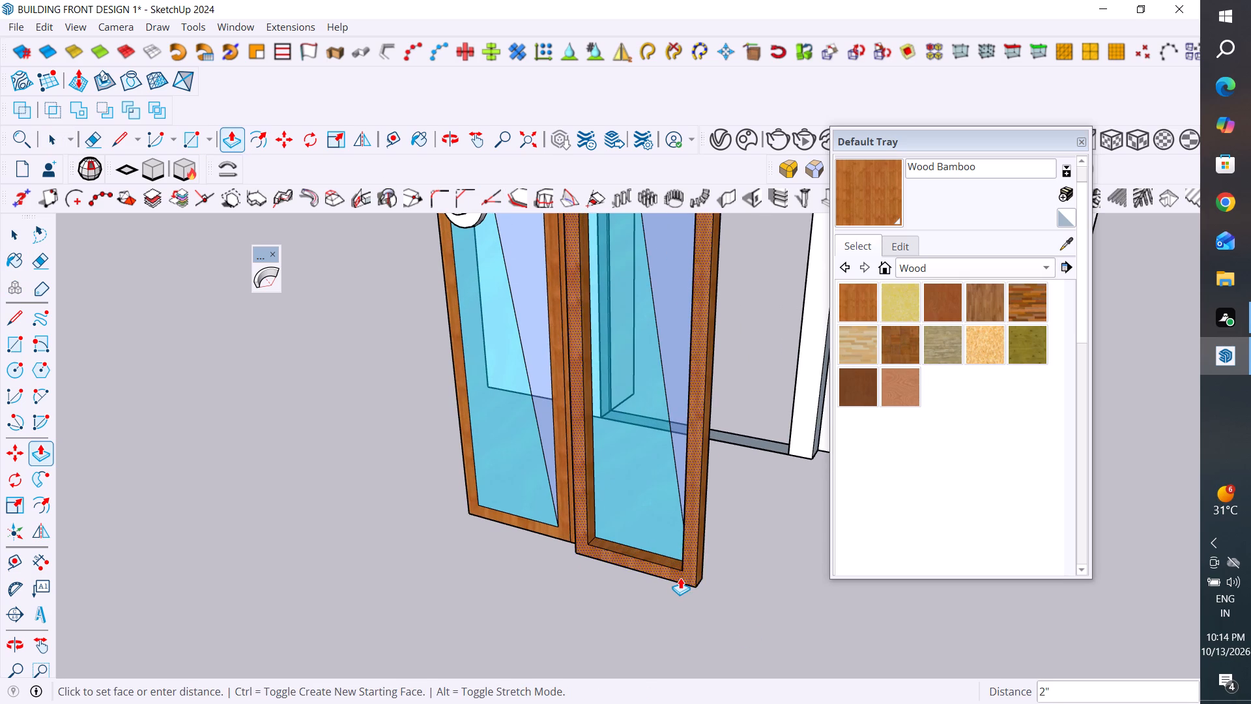
scroll(682, 578, up, 3)
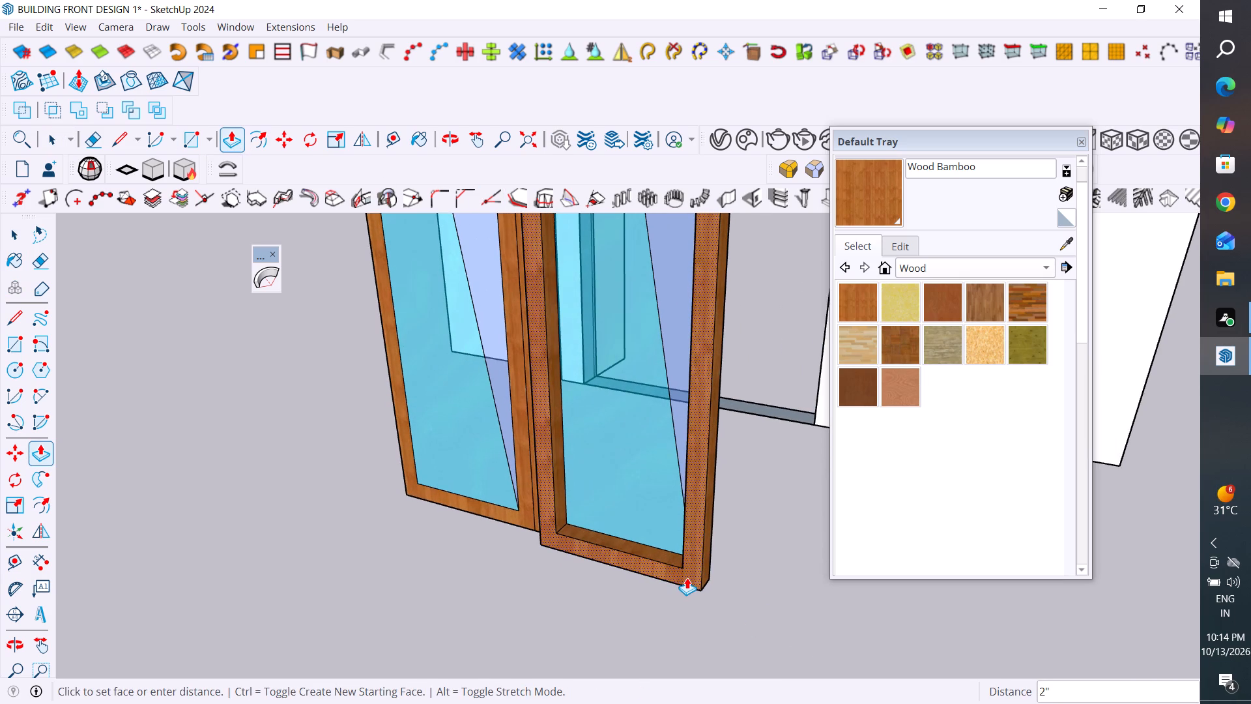
click(687, 578)
Repeat the 2" Push/Pull on the wooden centre strip and on the frame face of the leaf with the handle.
scroll(798, 566, down, 4)
middle_drag(616, 572, 807, 531)
scroll(652, 535, up, 4)
double_click(611, 535)
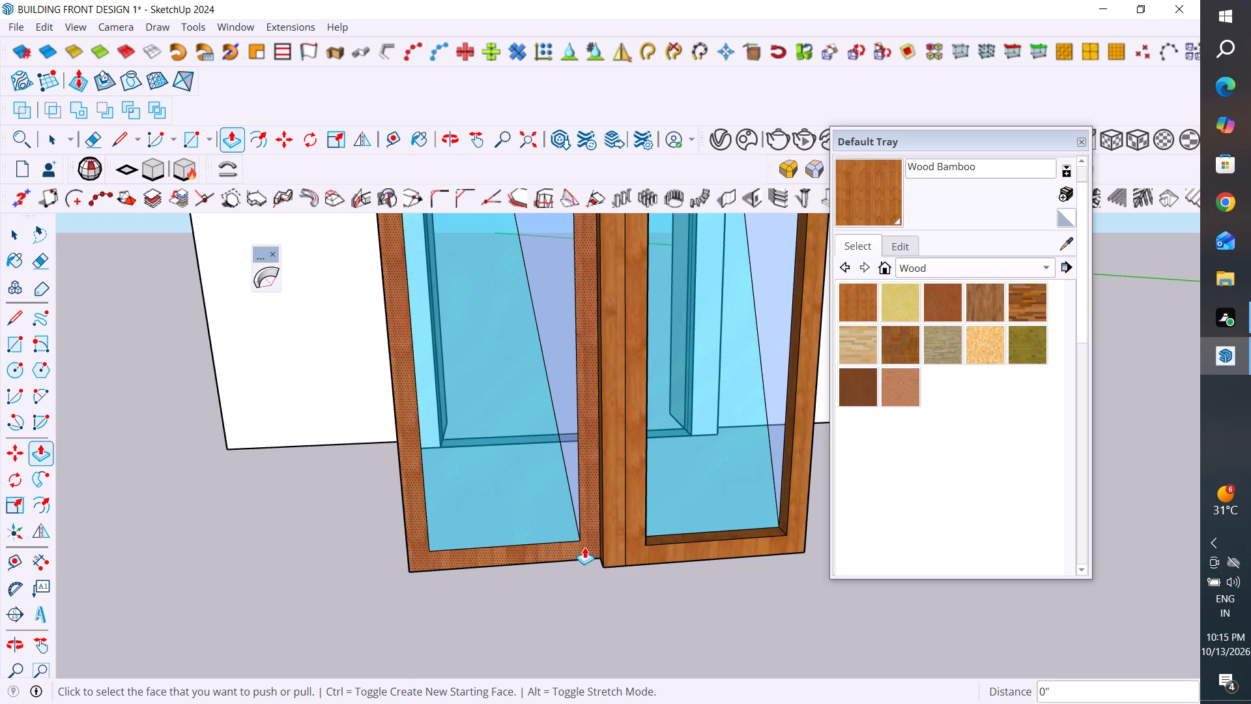
double_click(584, 547)
Examine the thickened door from the front, the top and its open back side.
scroll(577, 580, down, 12)
middle_drag(668, 528, 537, 551)
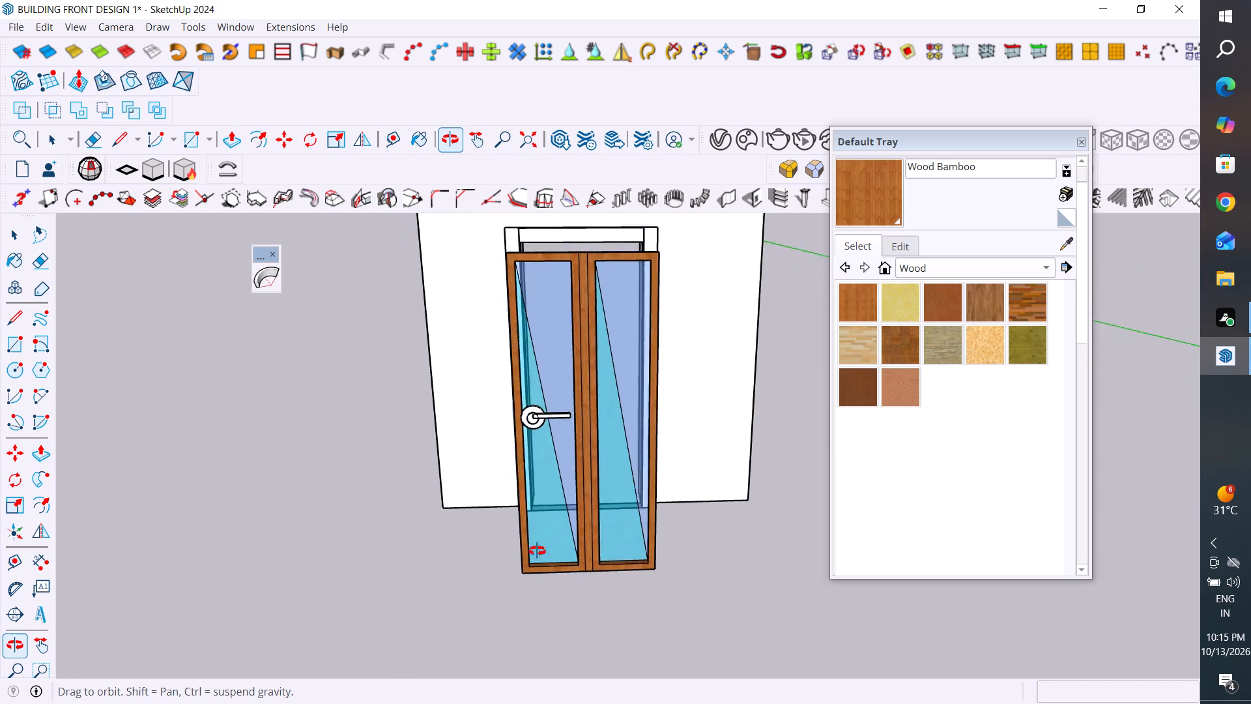
middle_drag(537, 551, 406, 703)
scroll(621, 417, up, 3)
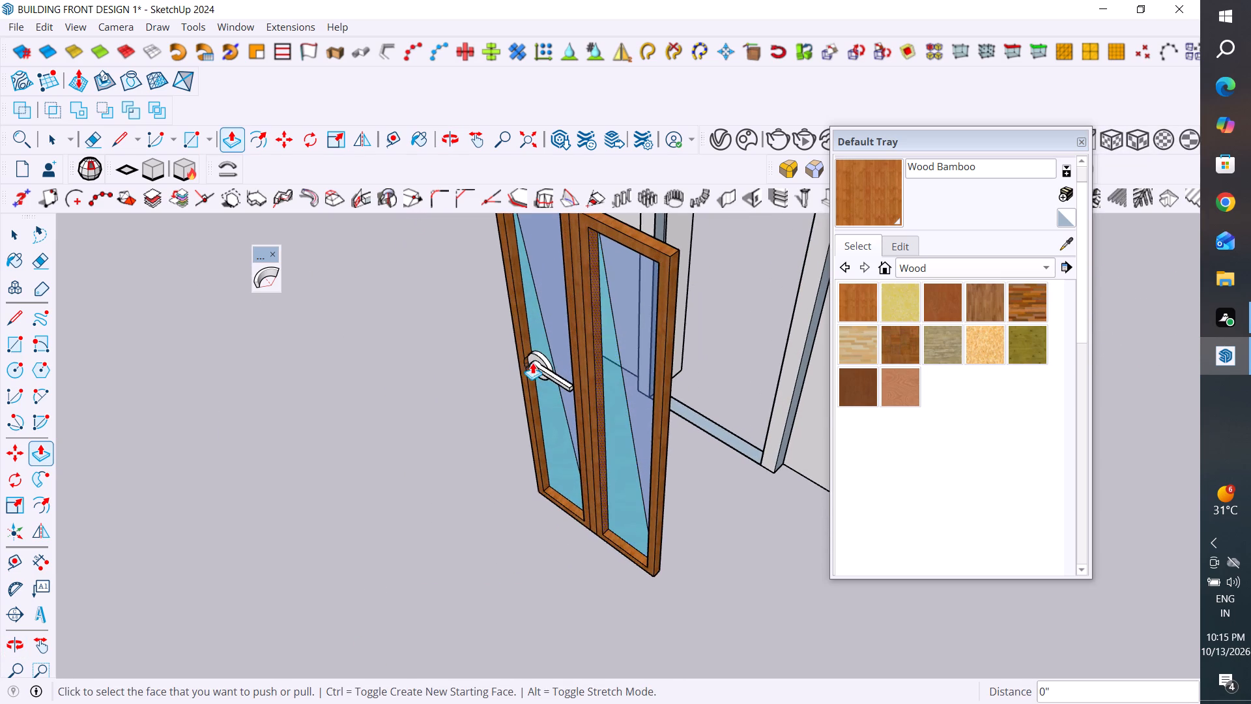
middle_drag(698, 379, 222, 475)
middle_drag(215, 470, 302, 409)
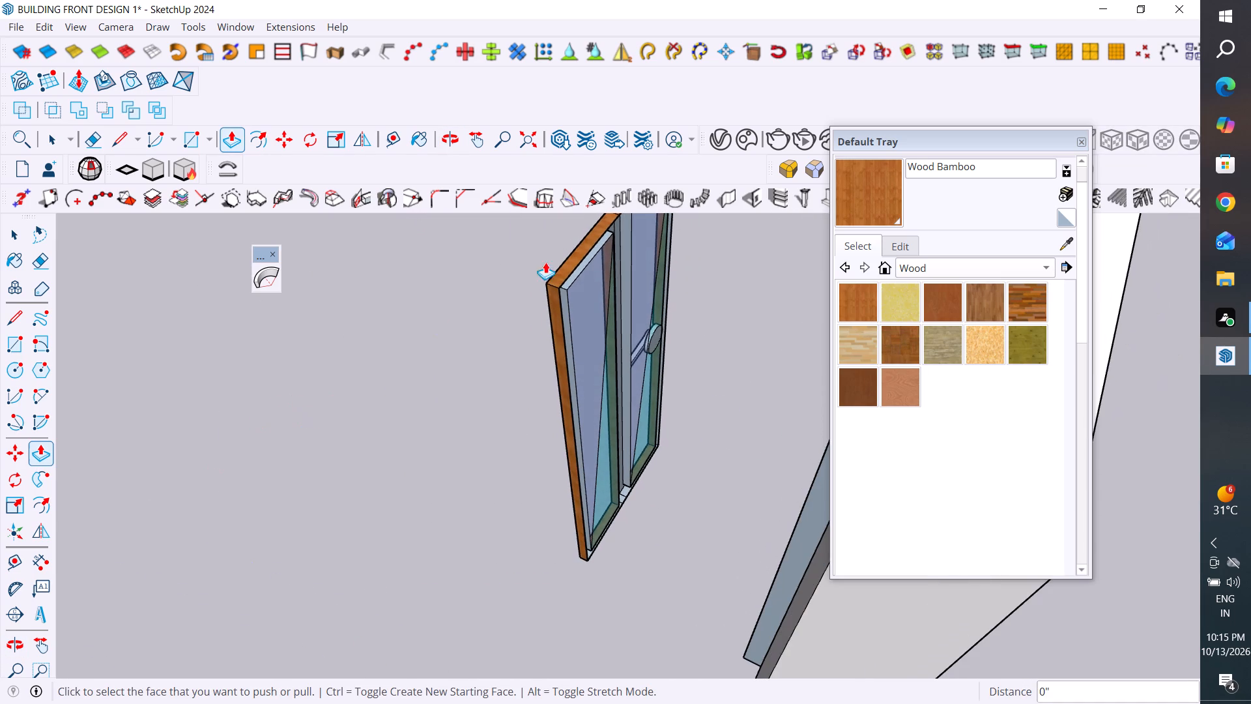
scroll(571, 452, down, 5)
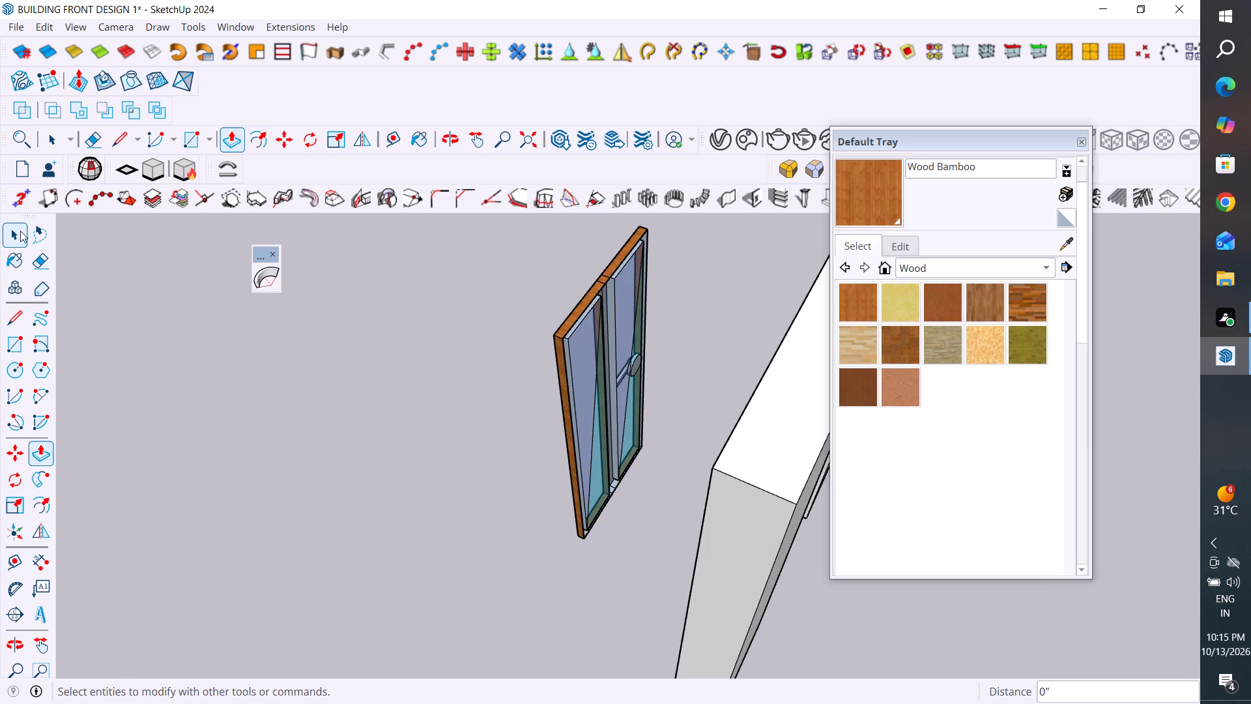
click(15, 233)
scroll(604, 368, up, 3)
middle_drag(564, 376, 553, 294)
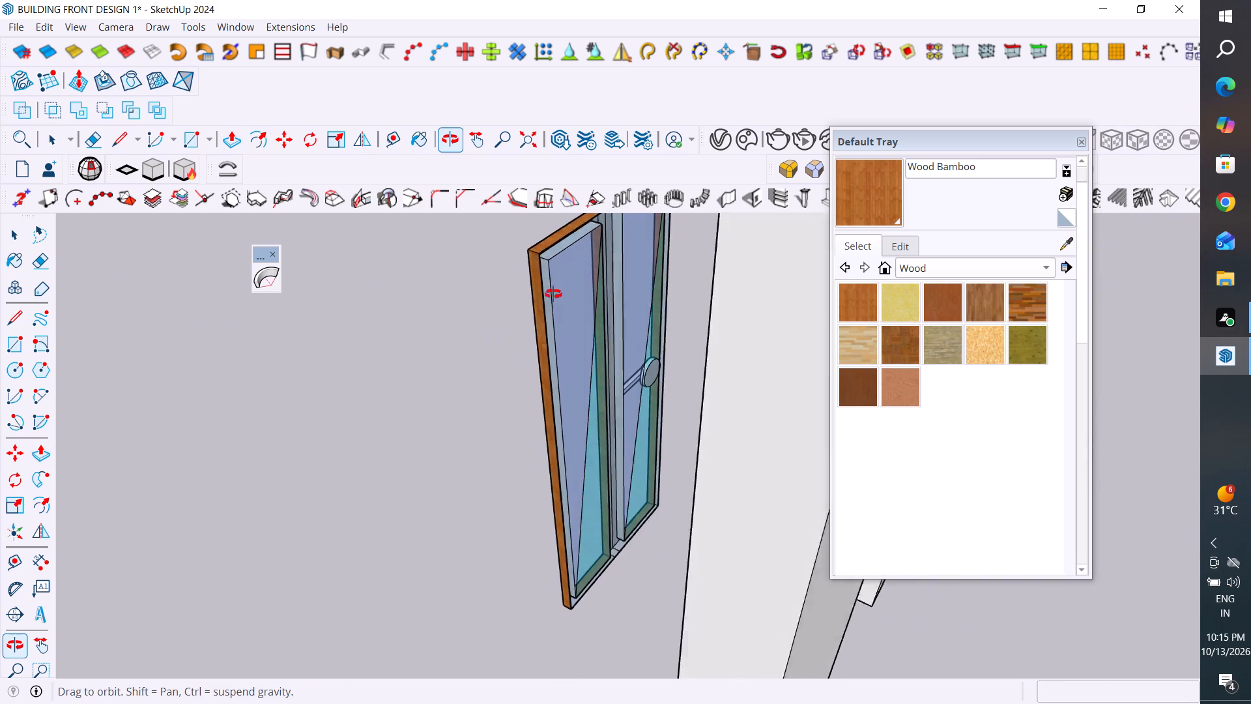
middle_drag(553, 294, 554, 294)
scroll(632, 533, down, 3)
middle_drag(683, 546, 734, 579)
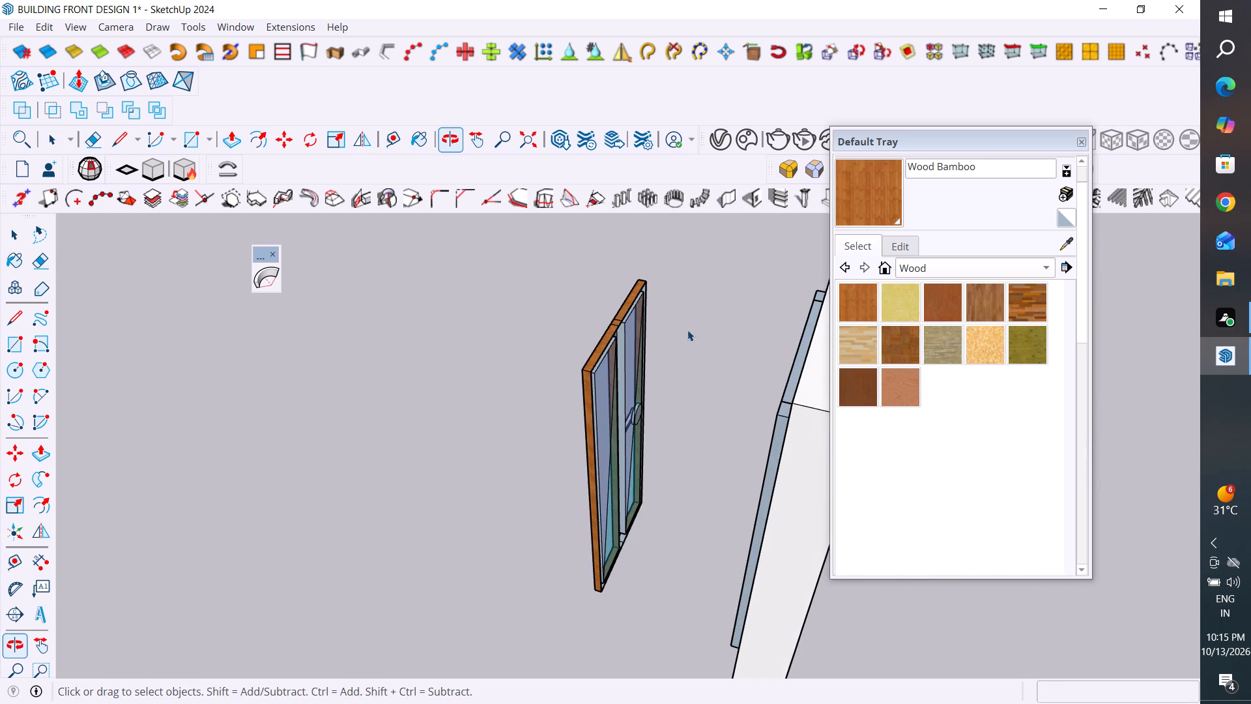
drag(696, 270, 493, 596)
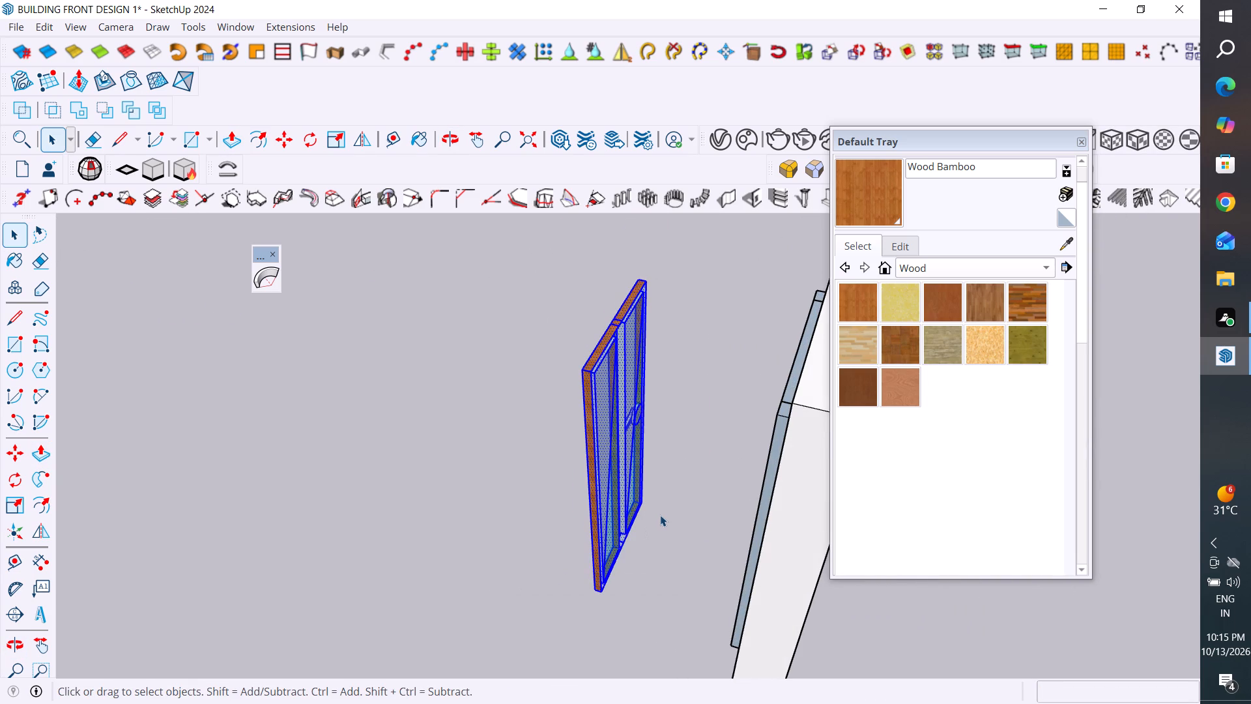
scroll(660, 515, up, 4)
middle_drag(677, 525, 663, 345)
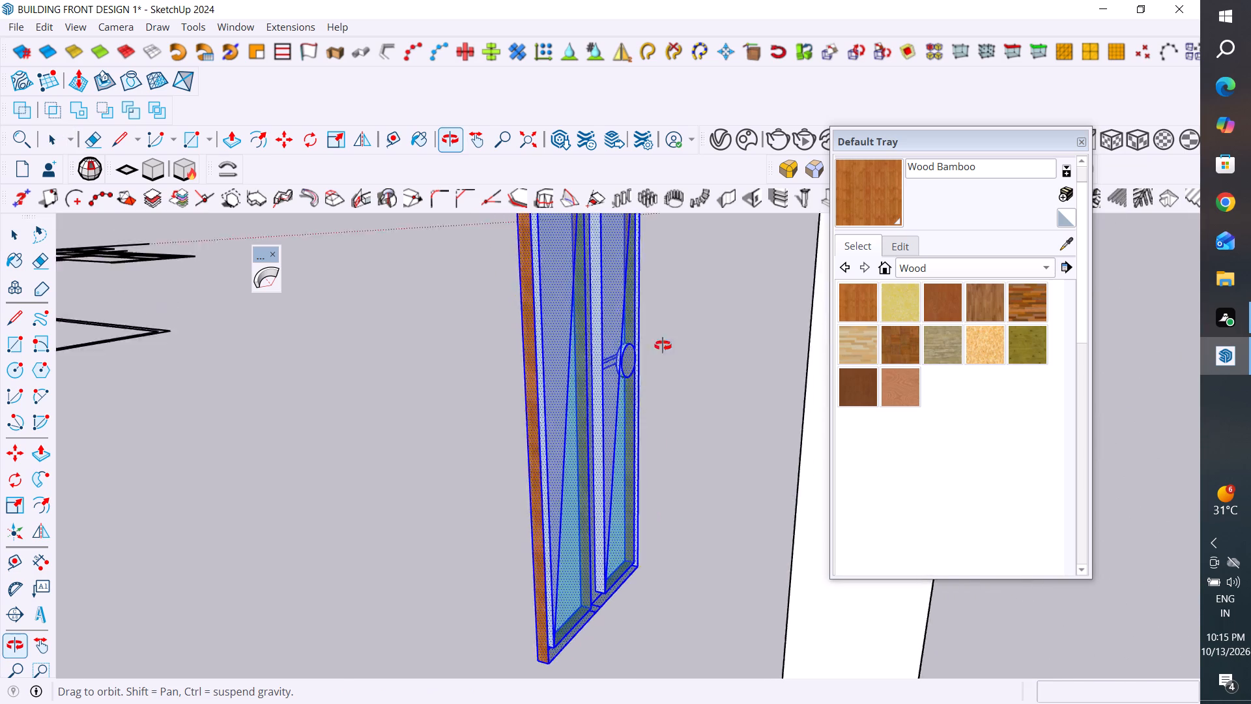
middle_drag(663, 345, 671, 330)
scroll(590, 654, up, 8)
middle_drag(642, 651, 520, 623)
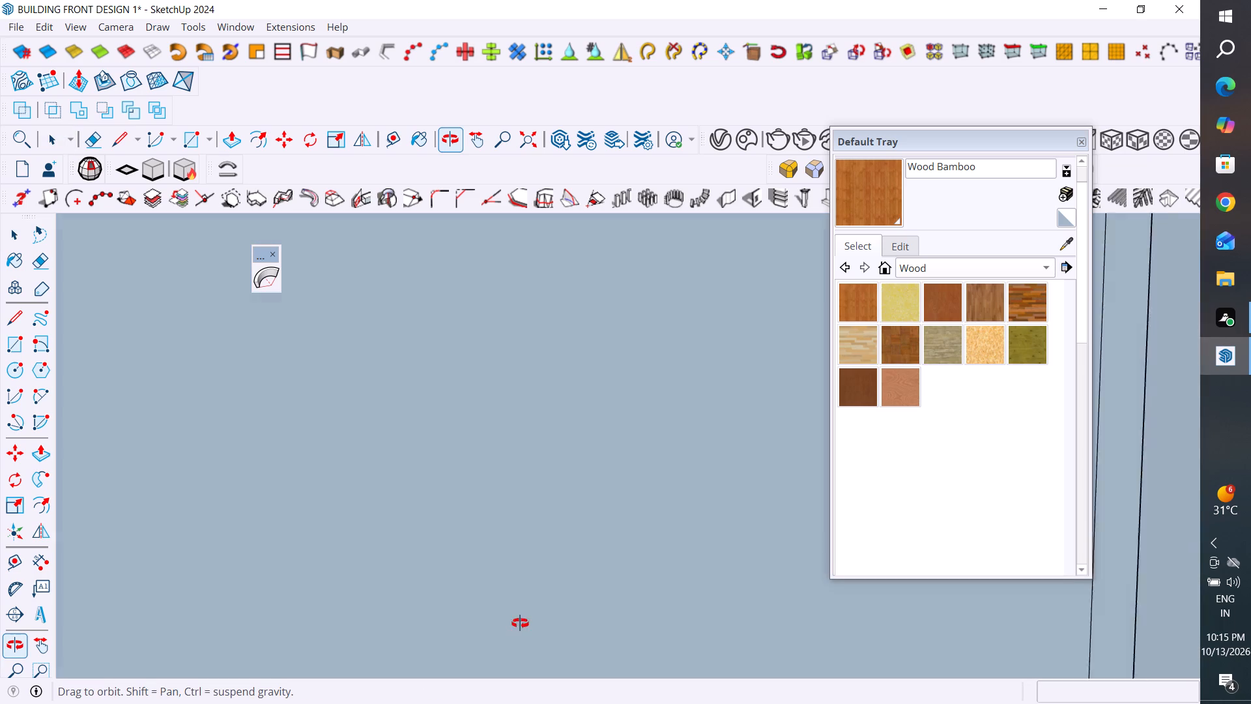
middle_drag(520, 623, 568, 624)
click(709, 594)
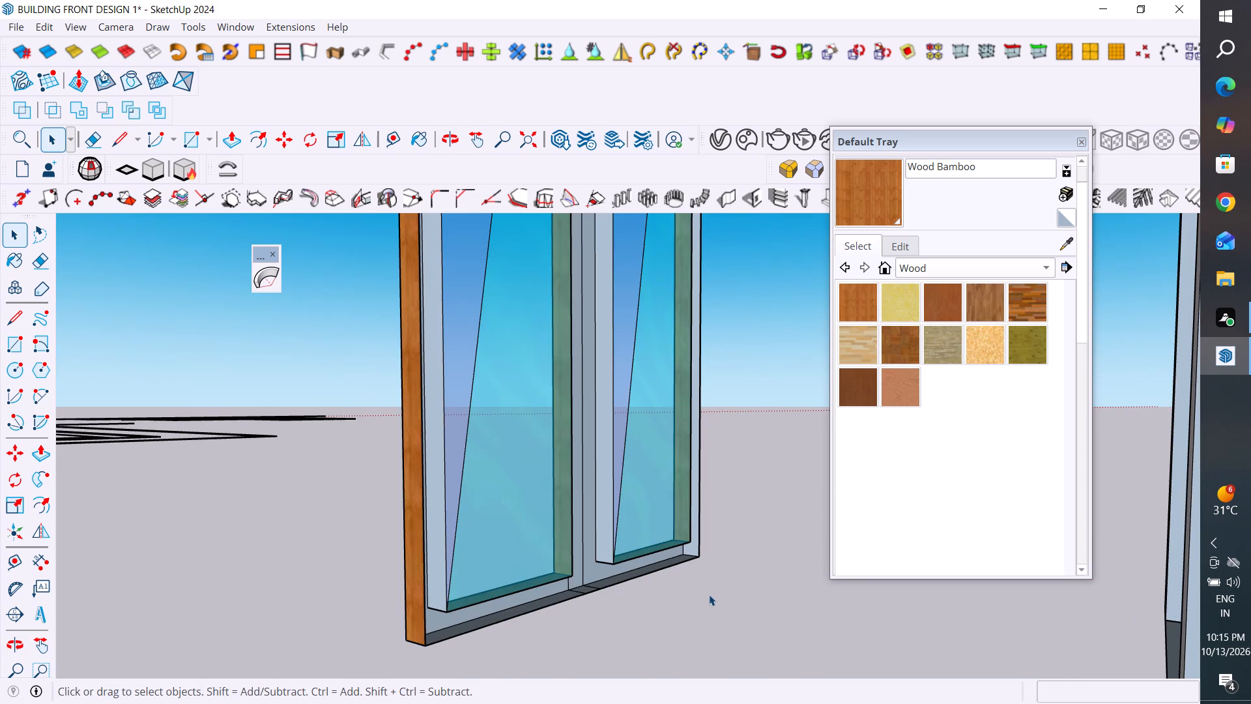
Draw a rectangle about 34" by 2" across the open back of the door's bottom rail.
scroll(740, 616, down, 5)
middle_drag(702, 594, 706, 608)
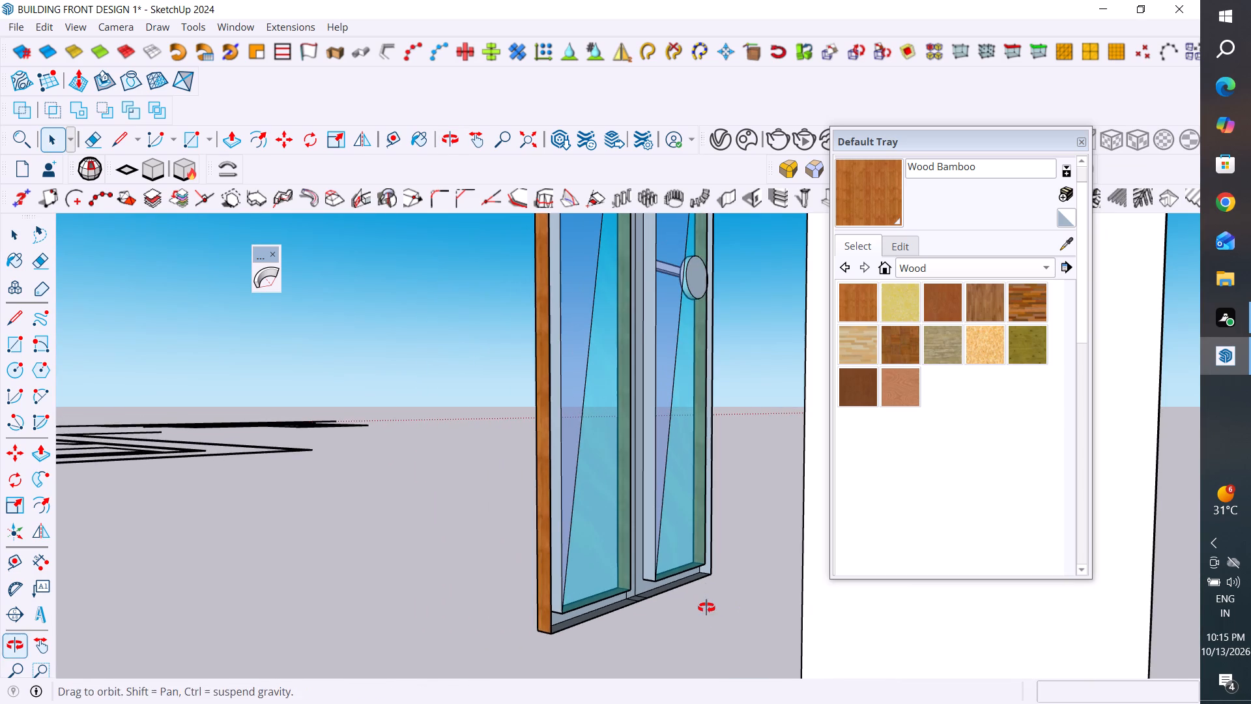
middle_drag(706, 608, 708, 609)
click(14, 348)
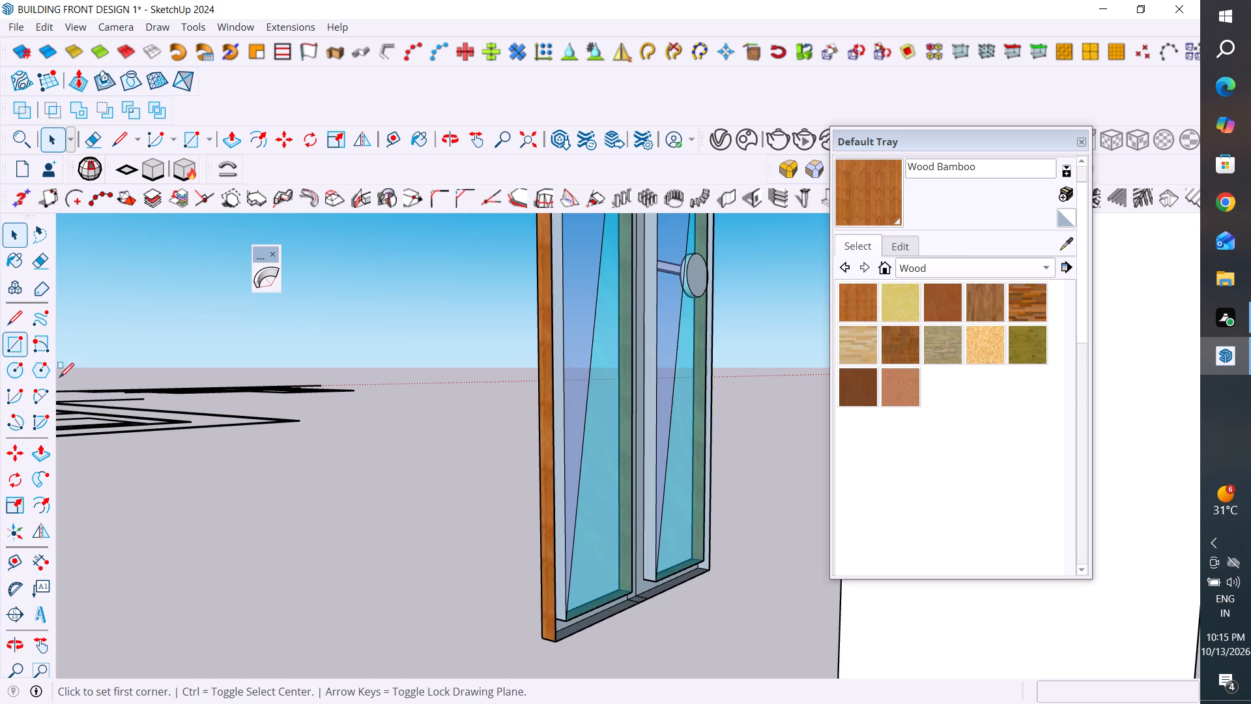
click(704, 561)
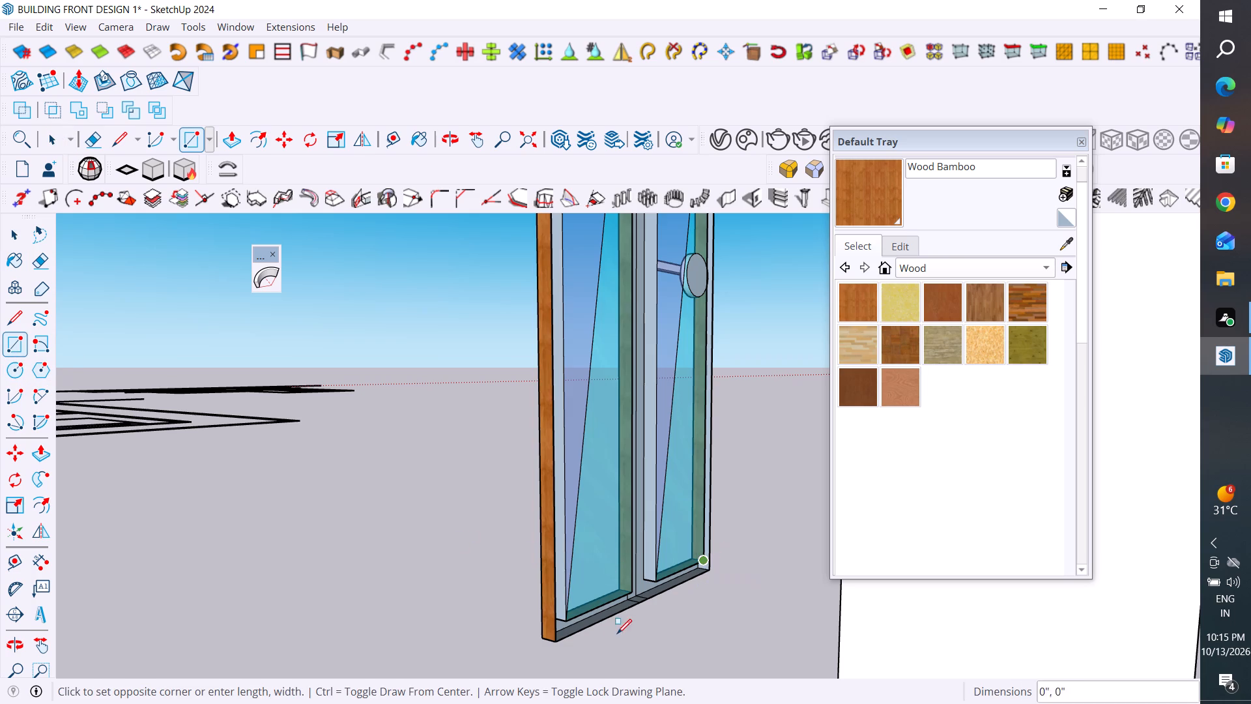
click(556, 645)
middle_drag(704, 641, 690, 649)
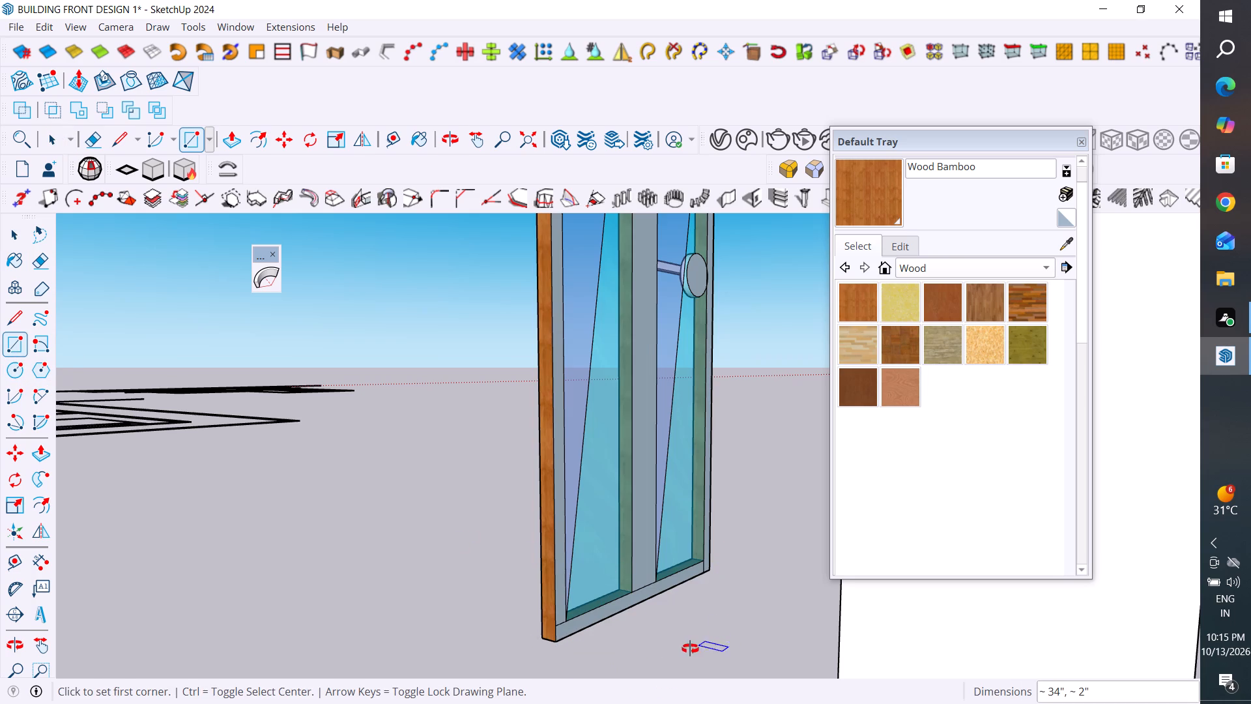
Examine the door's back, top and front, and its position relative to the wall opening and frame.
middle_drag(690, 649, 713, 700)
scroll(659, 514, down, 4)
middle_drag(706, 475, 706, 491)
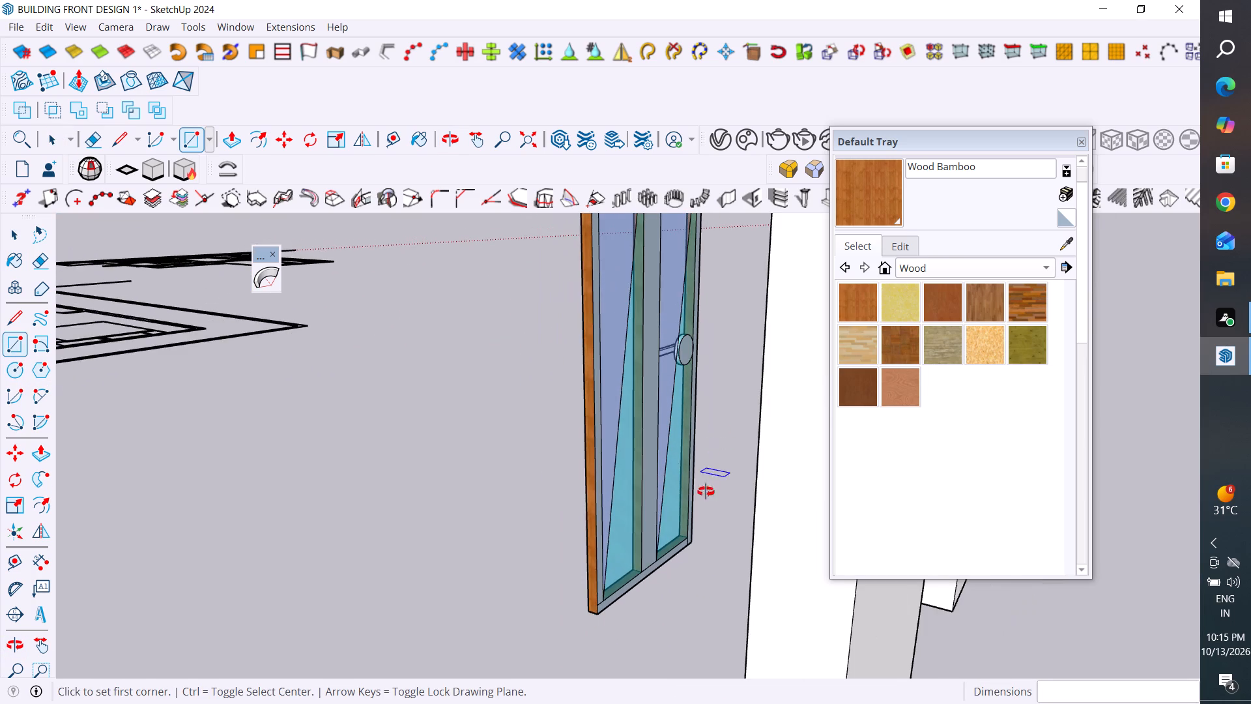
middle_drag(706, 491, 683, 631)
scroll(753, 151, up, 1)
scroll(738, 264, up, 4)
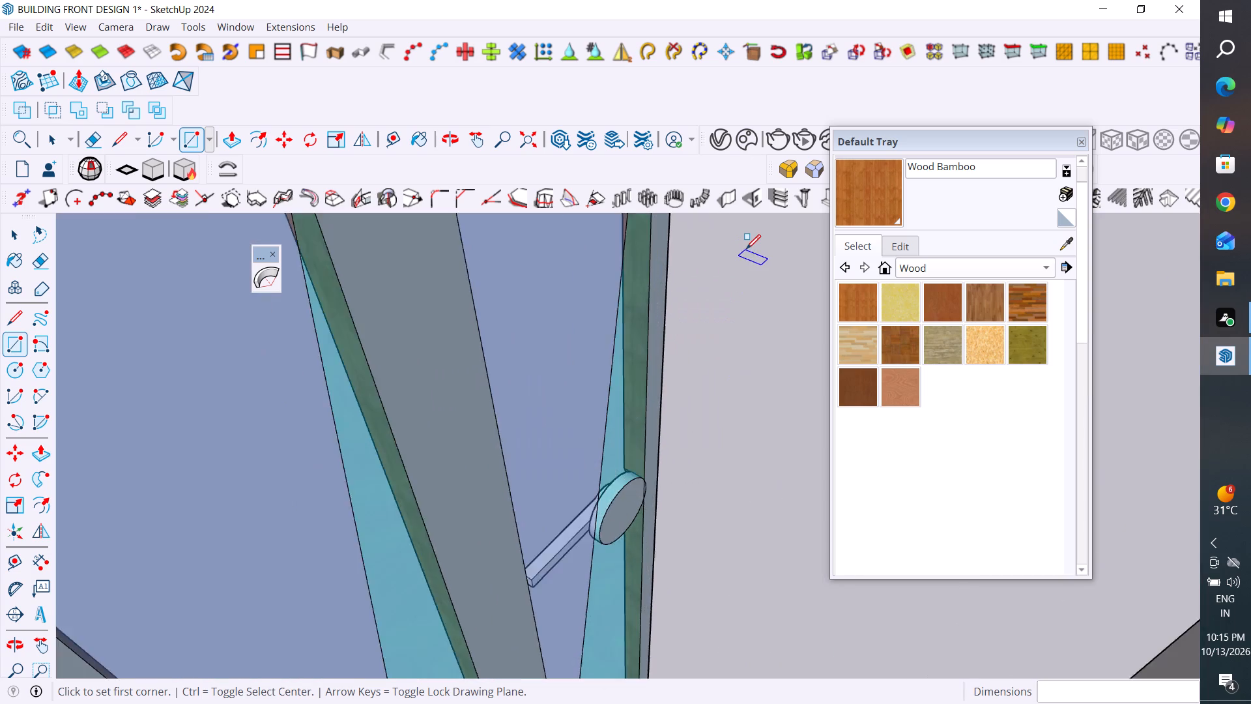
scroll(746, 249, down, 2)
scroll(646, 504, down, 2)
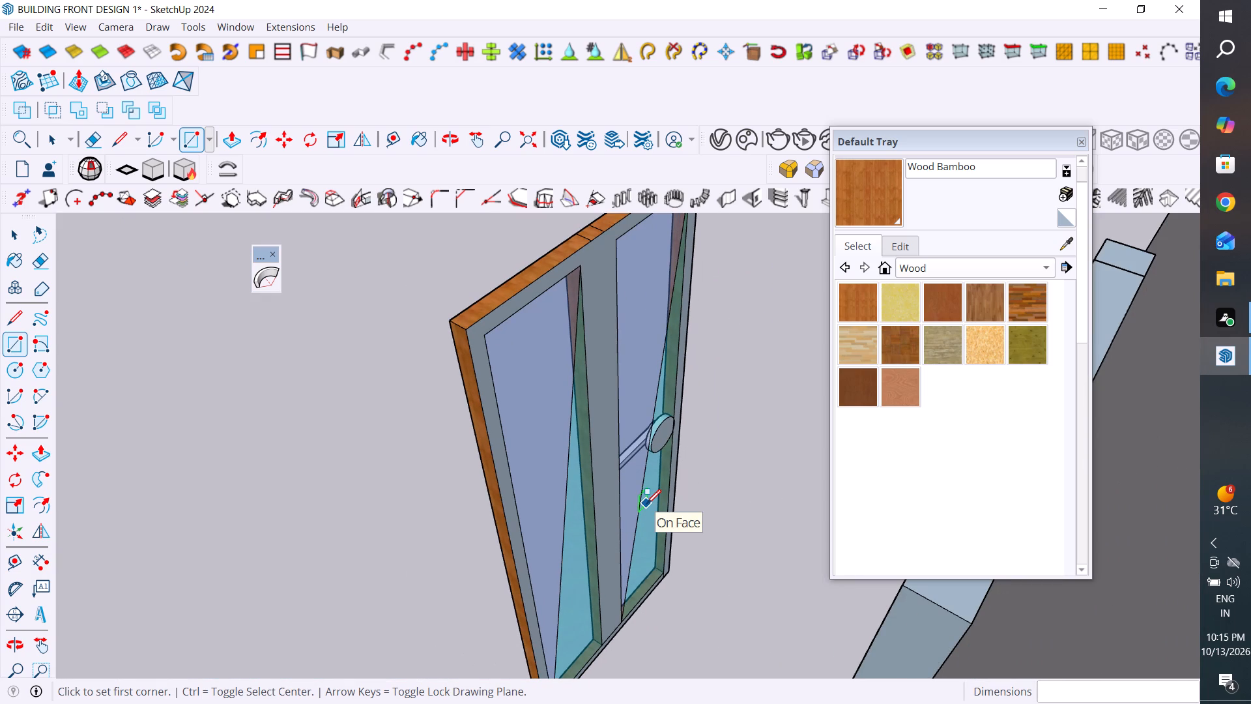
middle_drag(649, 508, 674, 546)
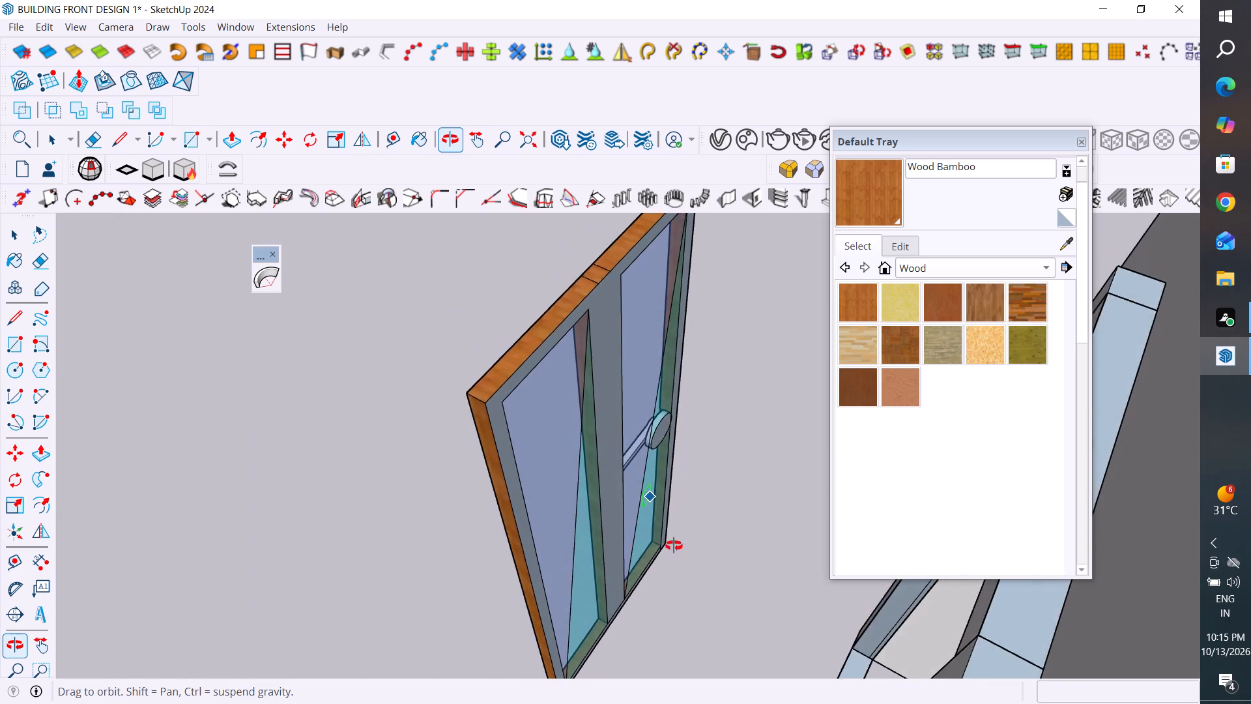
middle_drag(674, 546, 506, 608)
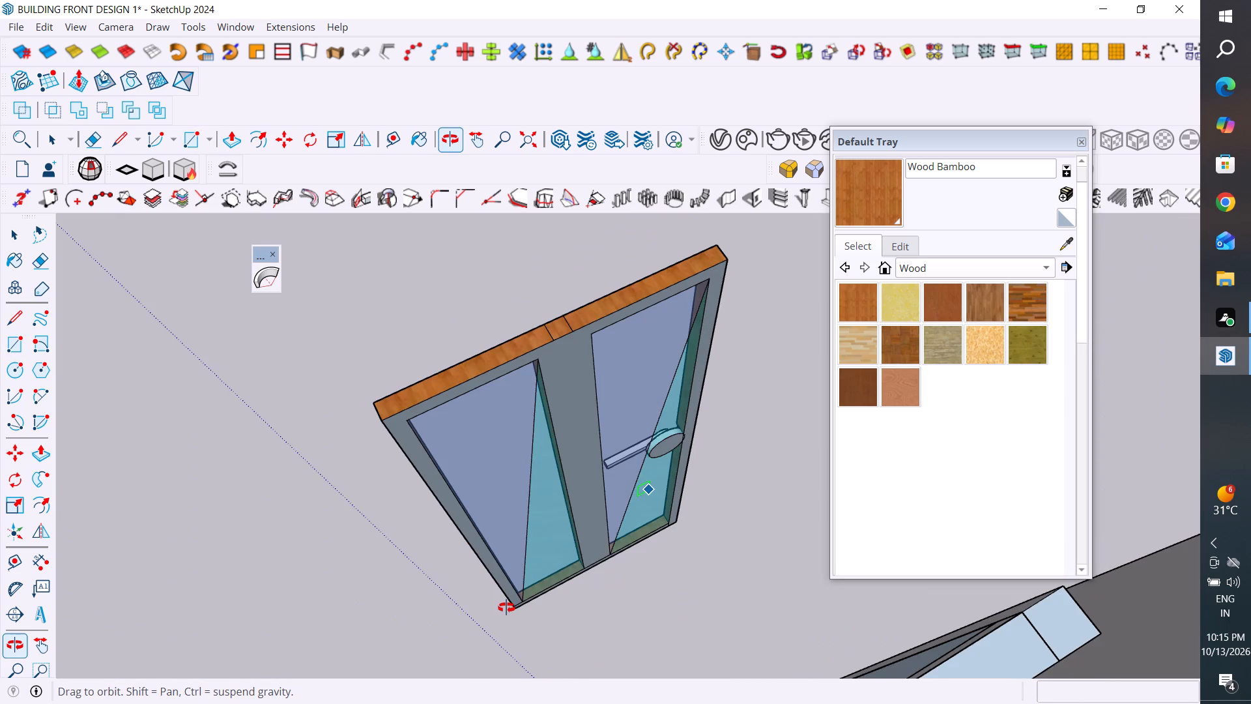
middle_drag(506, 608, 903, 537)
middle_drag(490, 497, 911, 423)
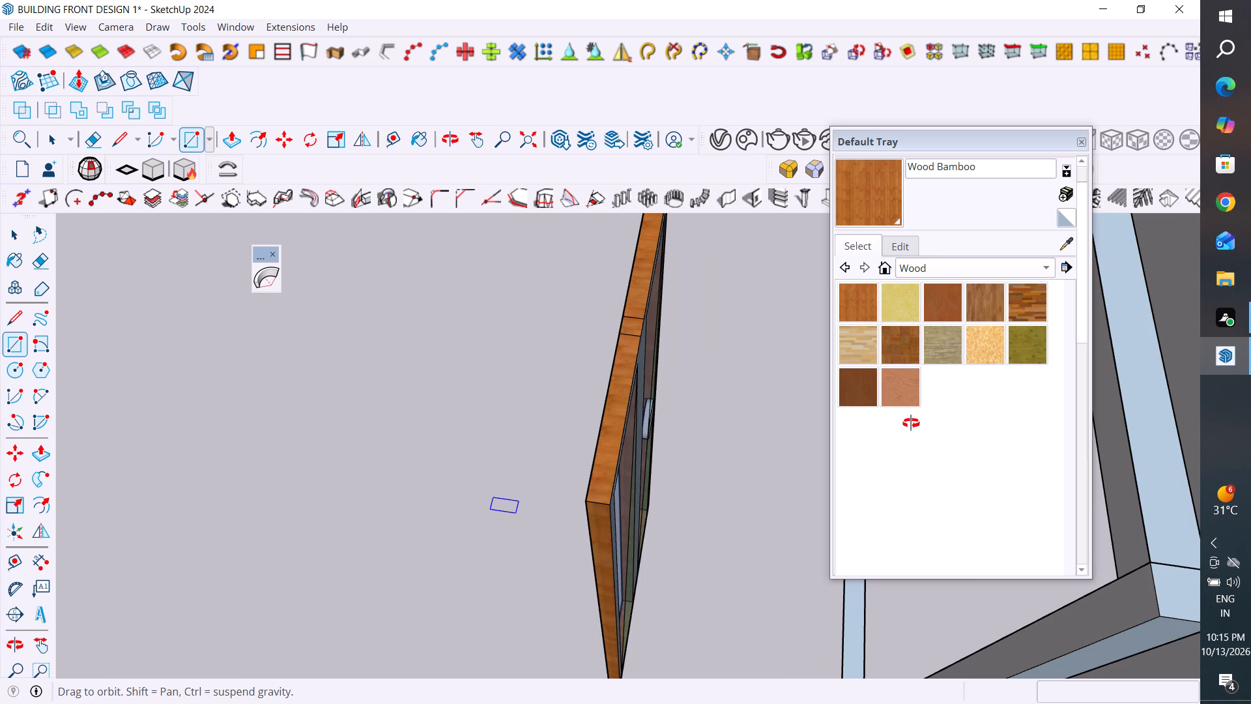
click(12, 231)
click(325, 444)
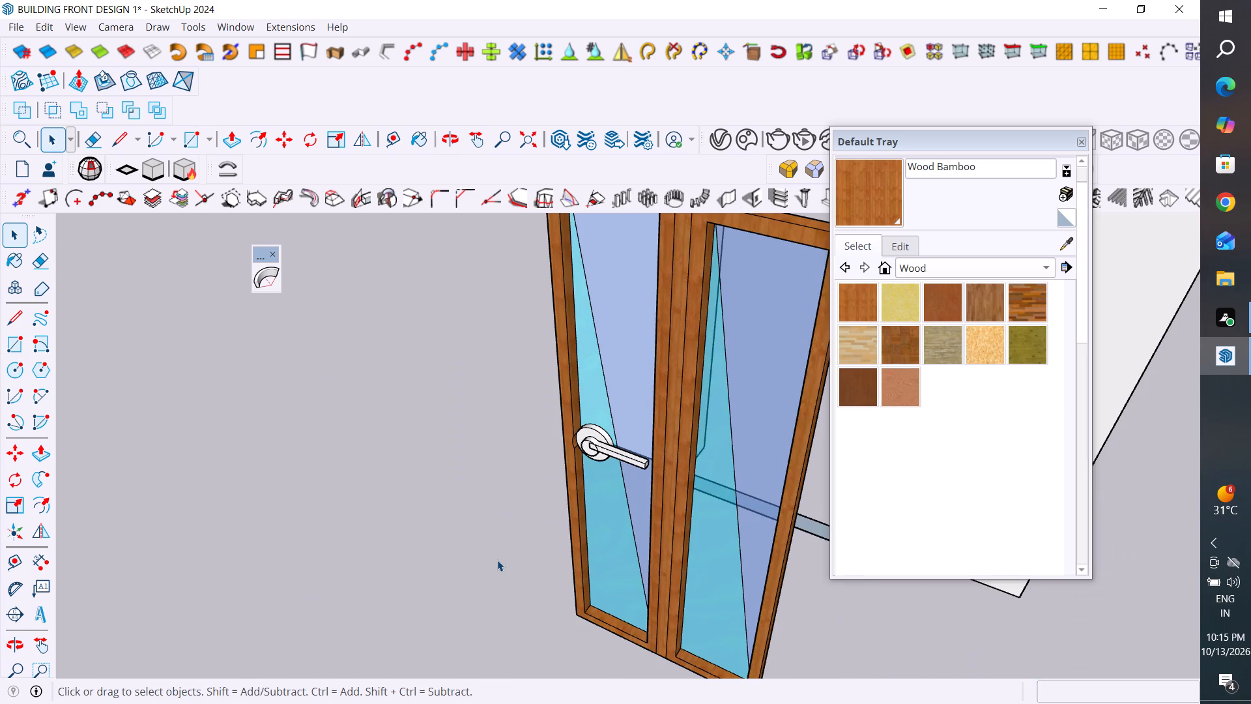
scroll(497, 560, down, 14)
middle_drag(499, 561, 730, 327)
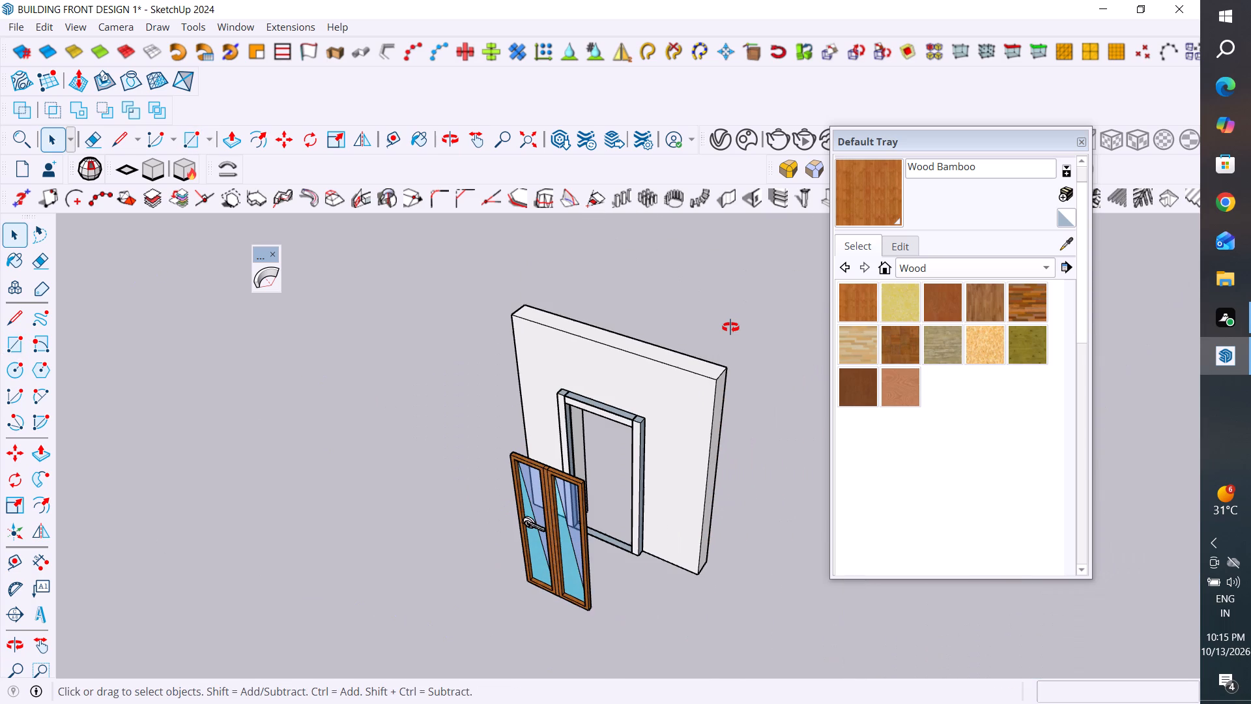
middle_drag(730, 327, 732, 327)
scroll(632, 665, up, 4)
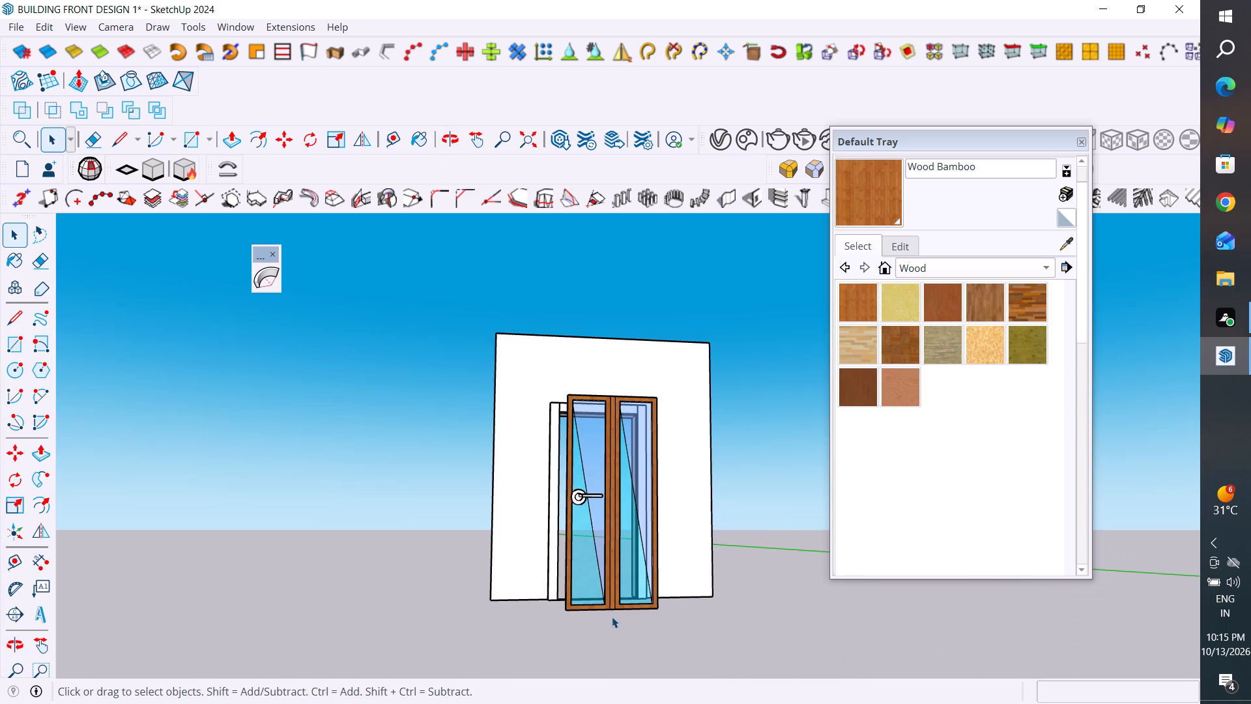
scroll(654, 591, up, 1)
middle_drag(517, 420, 601, 550)
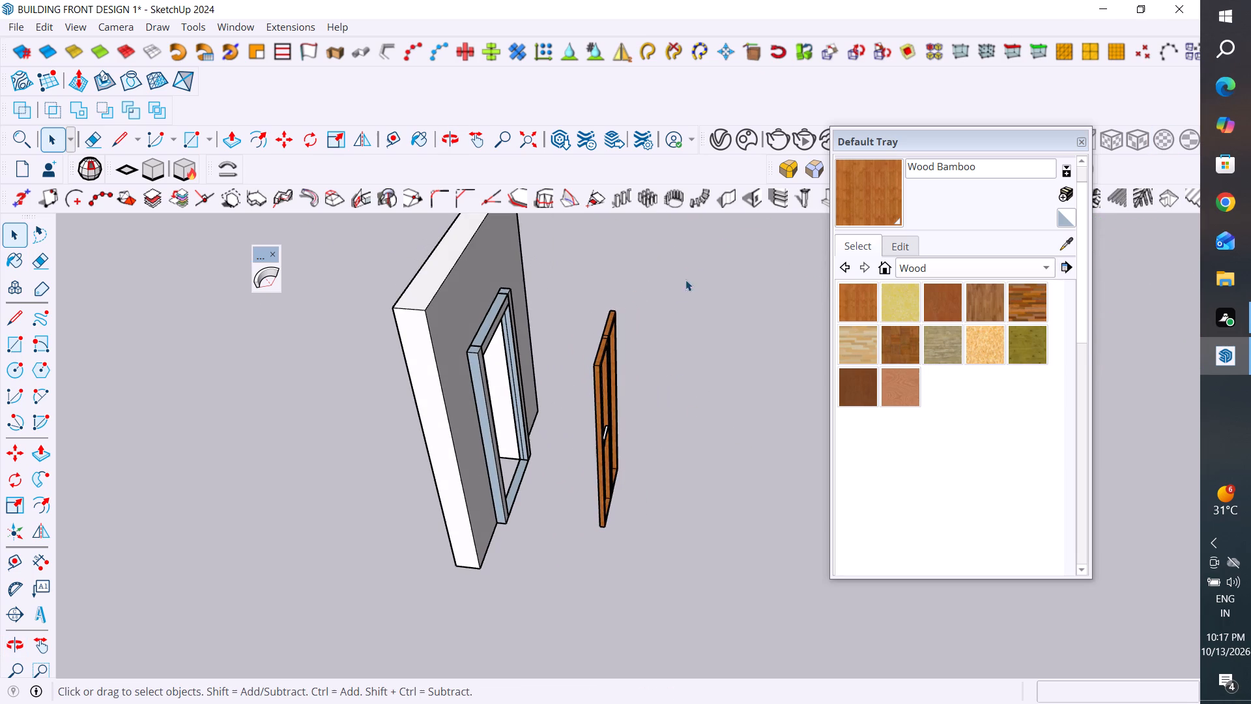
Select the complete double-leaf door with its handle and make it a group.
drag(685, 279, 575, 574)
right_click(605, 505)
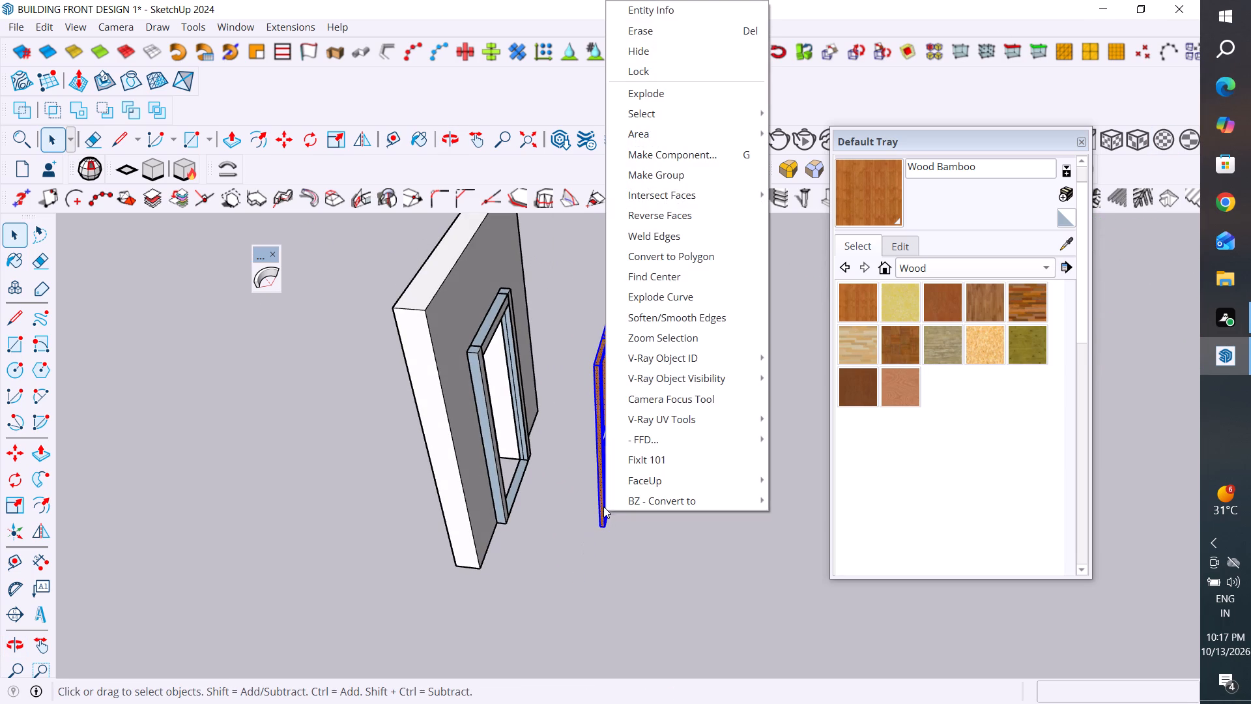
click(688, 167)
click(689, 334)
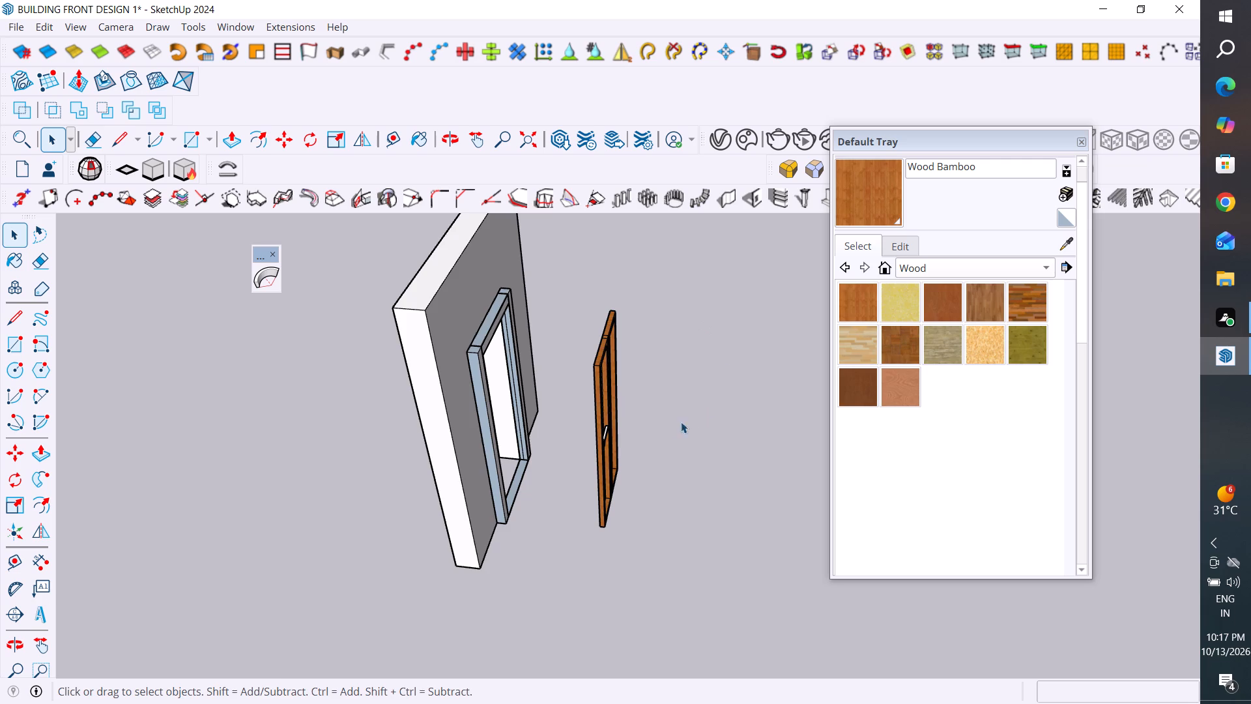
Delete the bottom sill face between the two door frame jambs and erase its leftover edges.
middle_drag(579, 432, 271, 473)
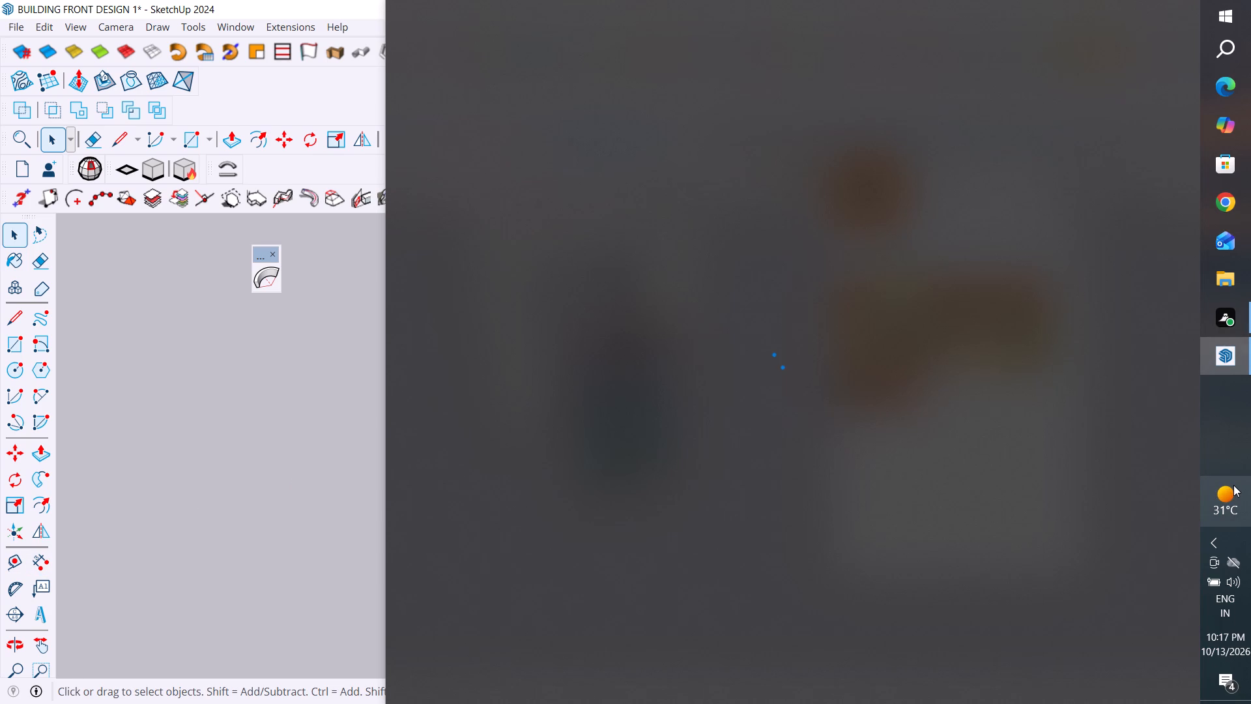
click(326, 364)
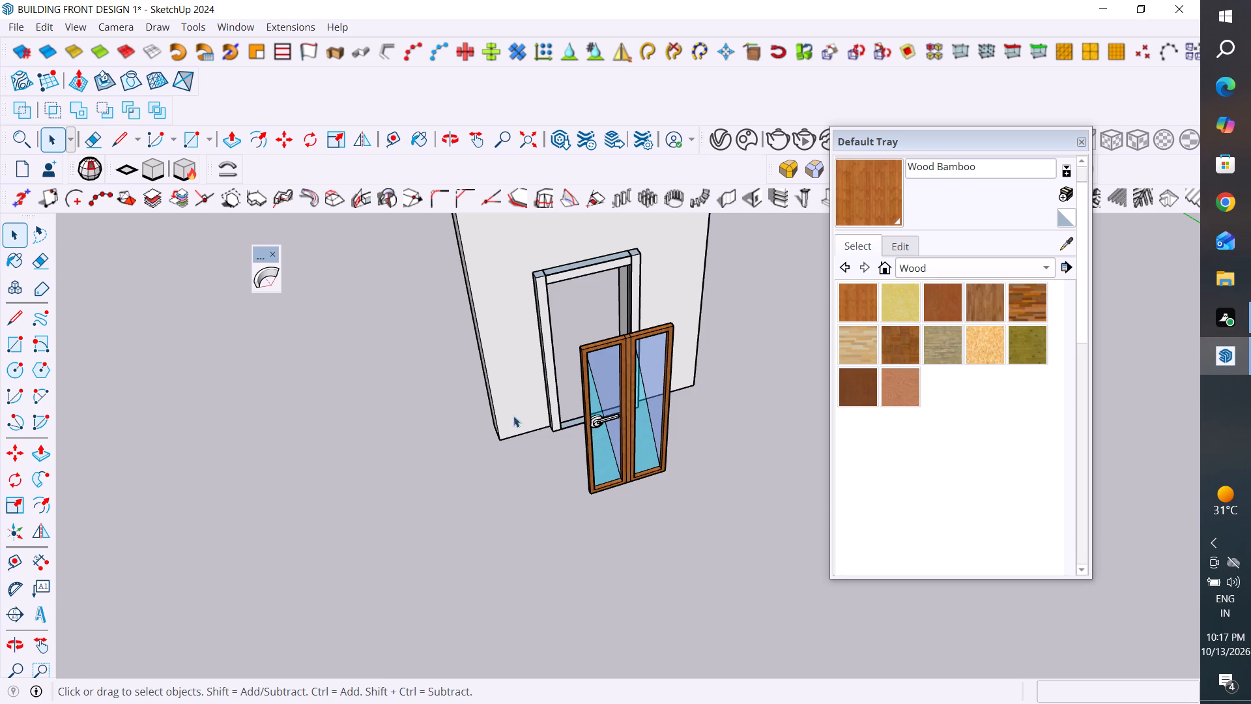
click(621, 413)
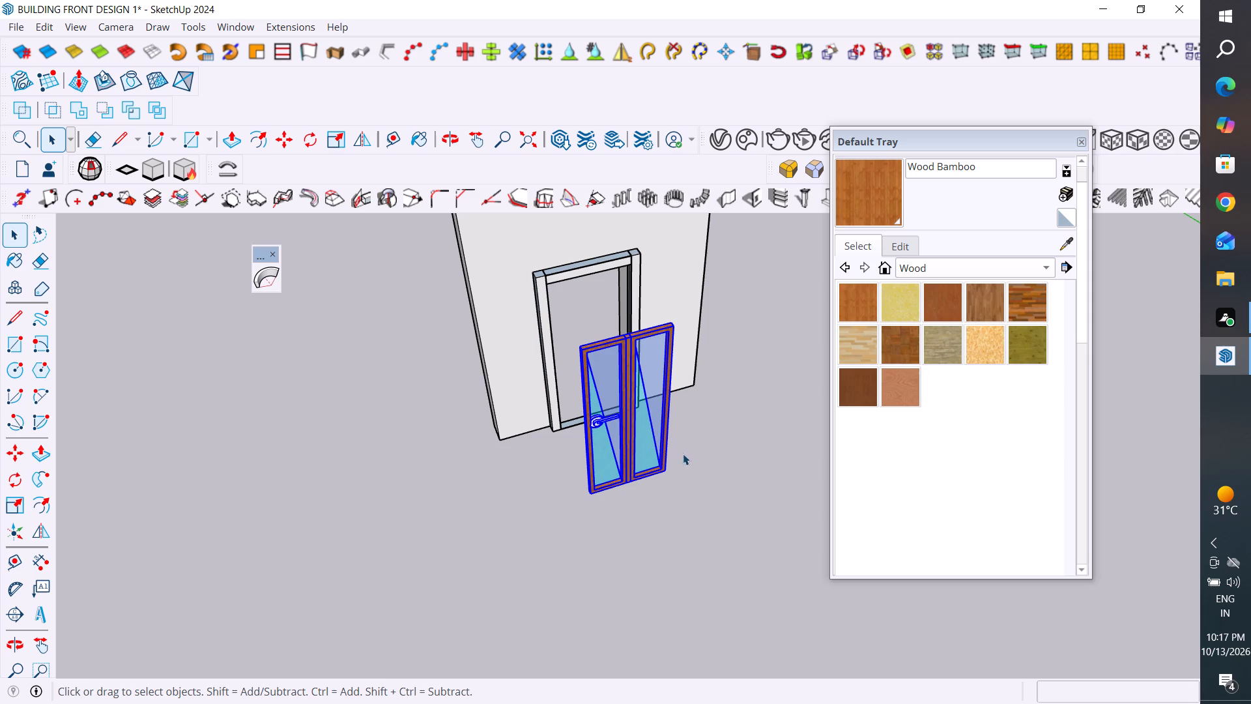
scroll(309, 450, down, 6)
middle_drag(386, 514, 5, 433)
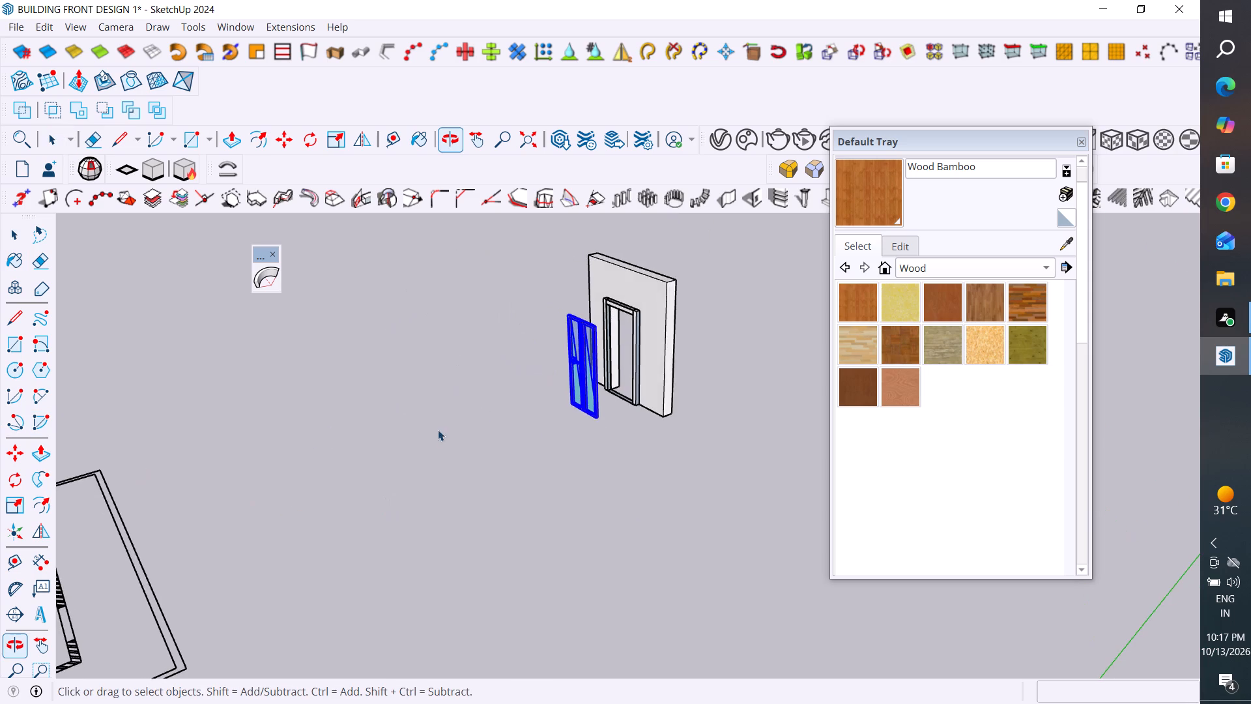
scroll(650, 351, up, 4)
scroll(597, 483, up, 9)
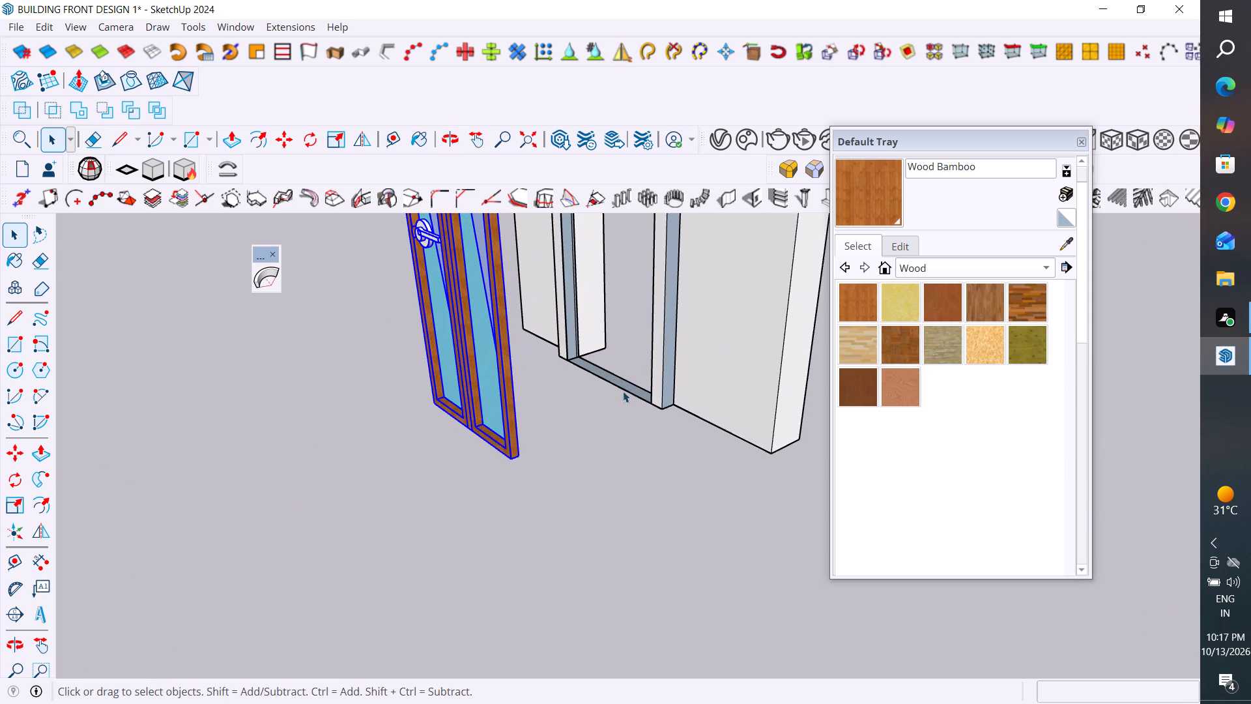
scroll(583, 342, up, 3)
click(623, 396)
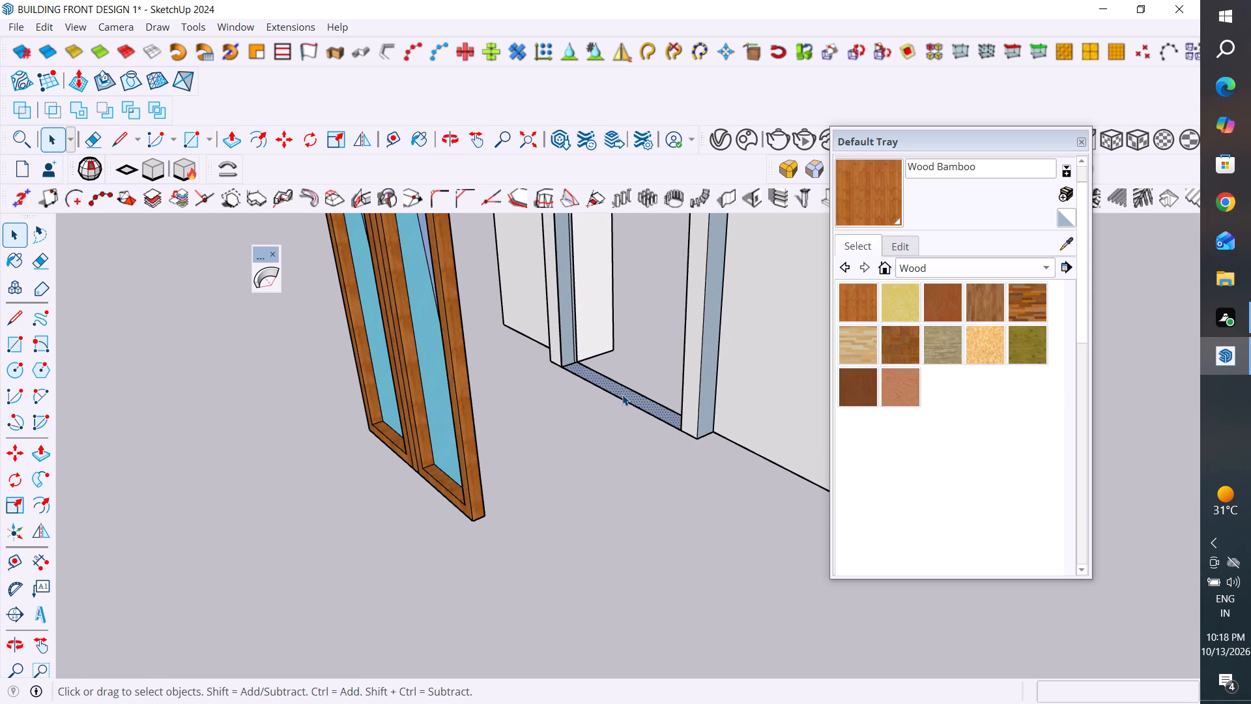
key(Delete)
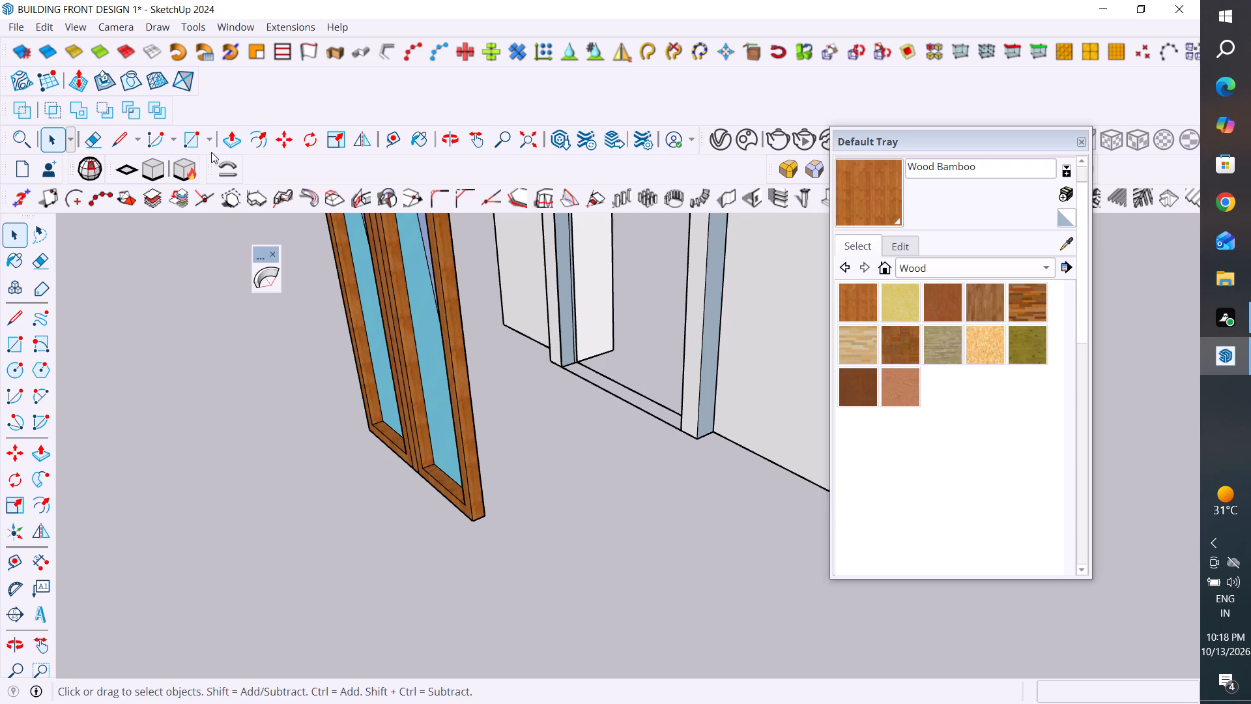
click(94, 143)
drag(625, 360, 563, 469)
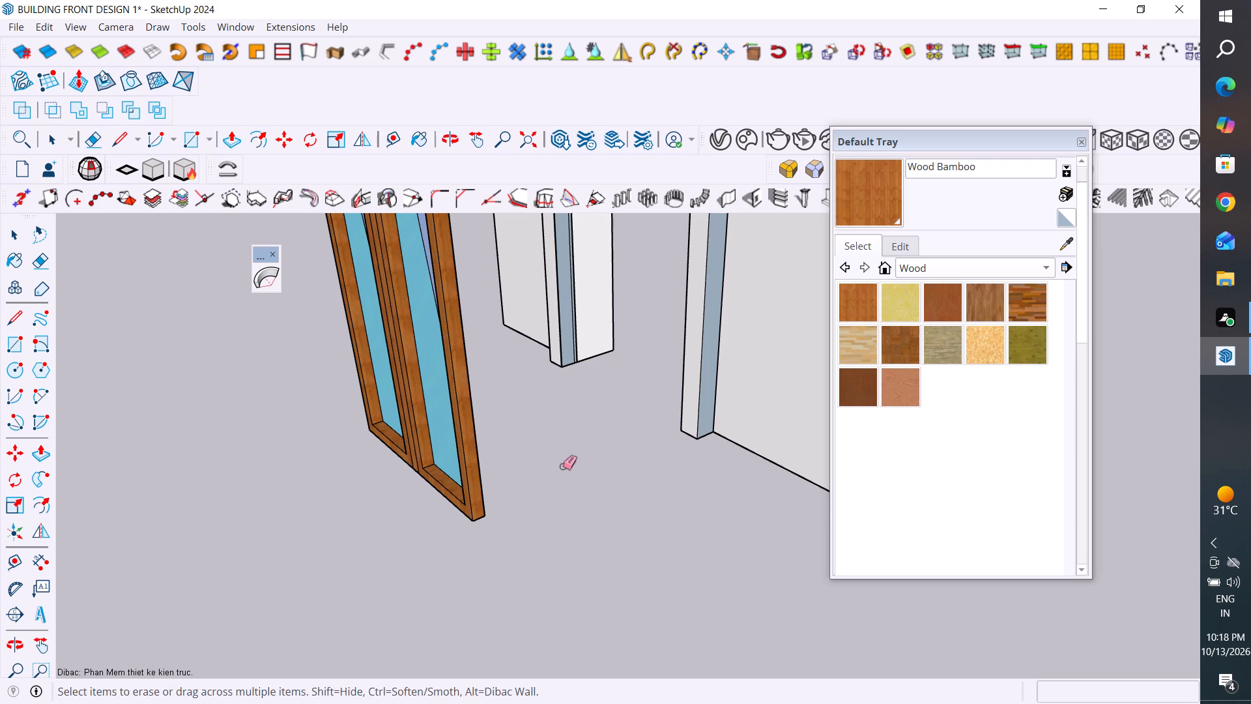
Move the door group 42" by its bottom corner onto the bottom inner corner of the frame's jamb.
click(17, 231)
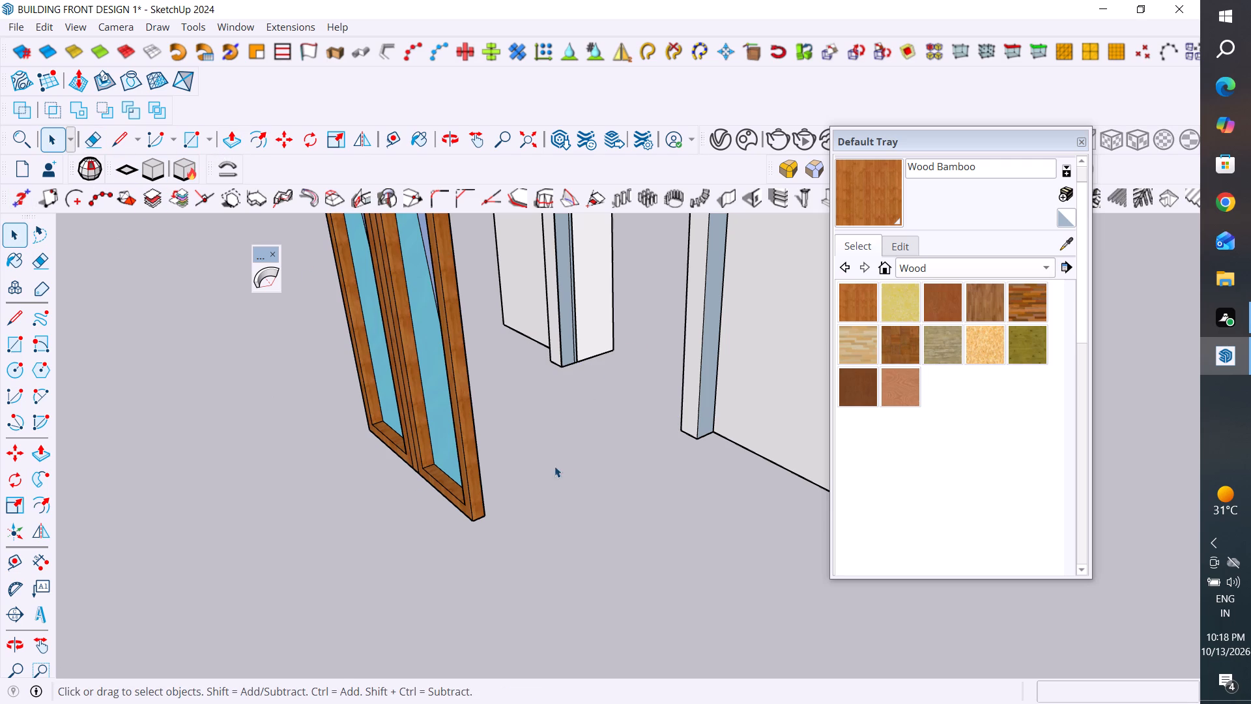
drag(551, 471, 422, 582)
key(m)
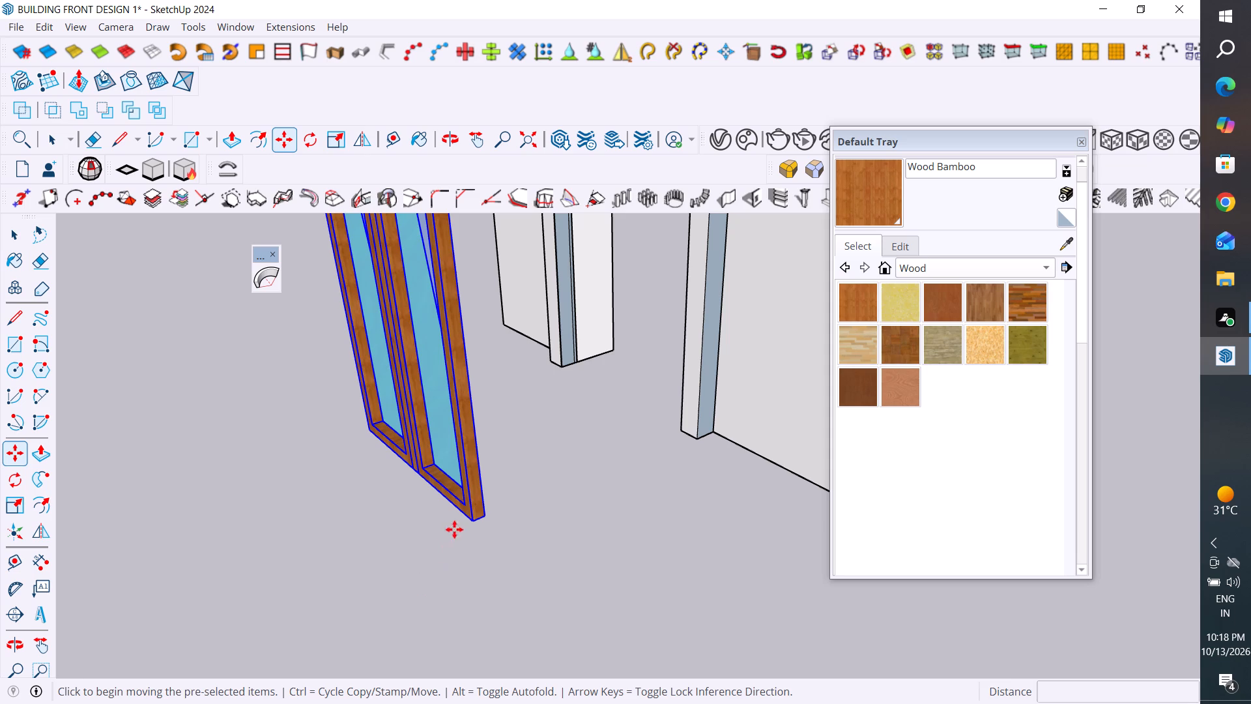
click(474, 523)
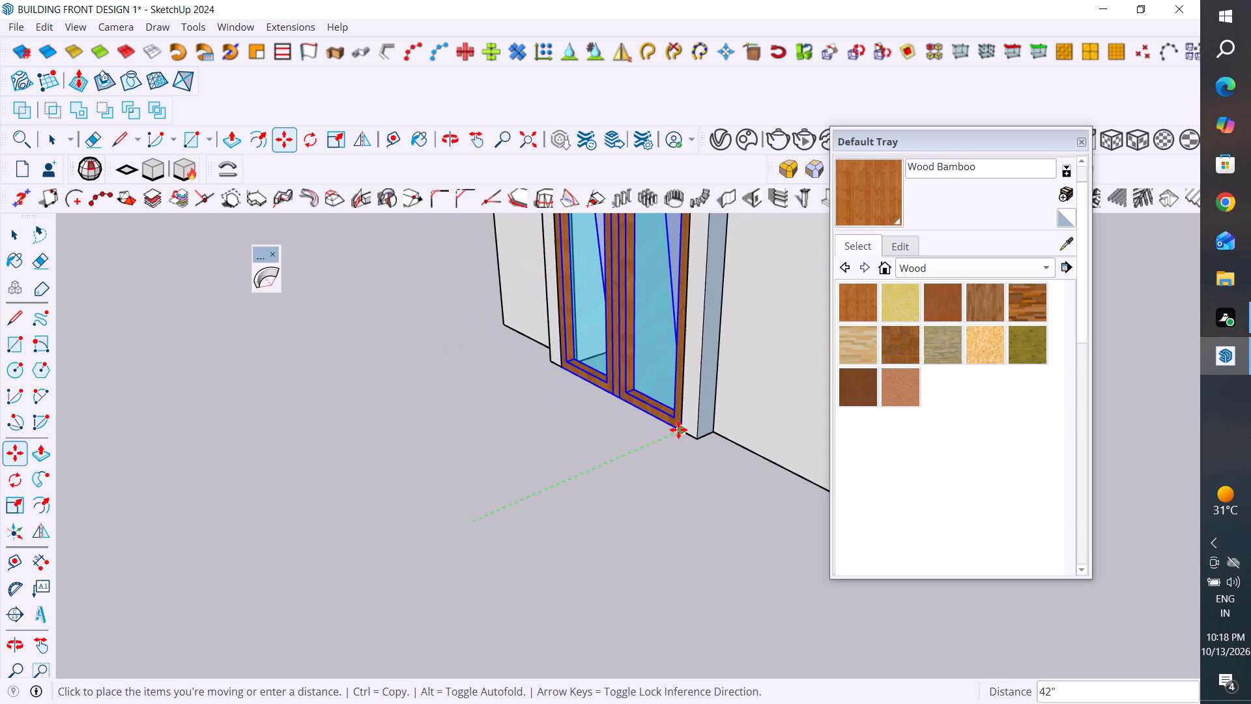
click(680, 429)
click(19, 237)
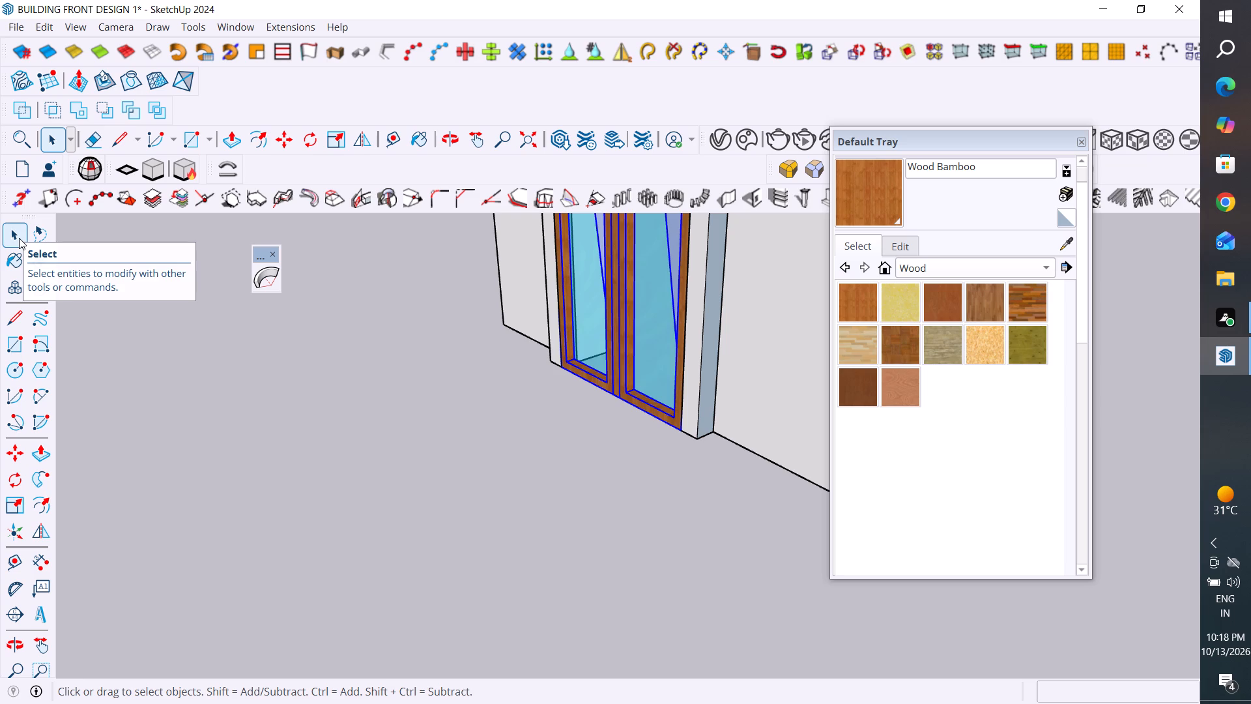
Examine how the door sits in the frame and wall from the front and from above.
scroll(46, 292, down, 2)
scroll(326, 298, down, 6)
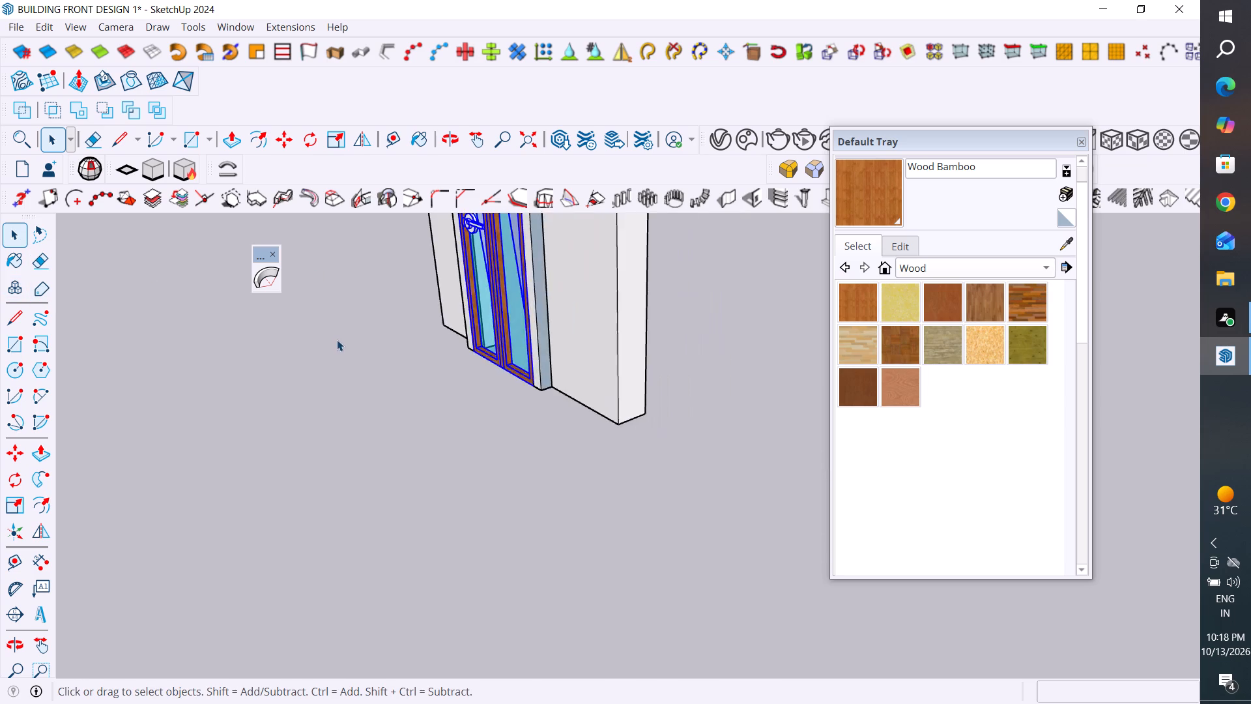
scroll(337, 340, down, 5)
scroll(421, 498, down, 7)
scroll(393, 272, up, 4)
middle_drag(400, 426, 568, 290)
click(13, 233)
click(281, 402)
scroll(376, 474, down, 4)
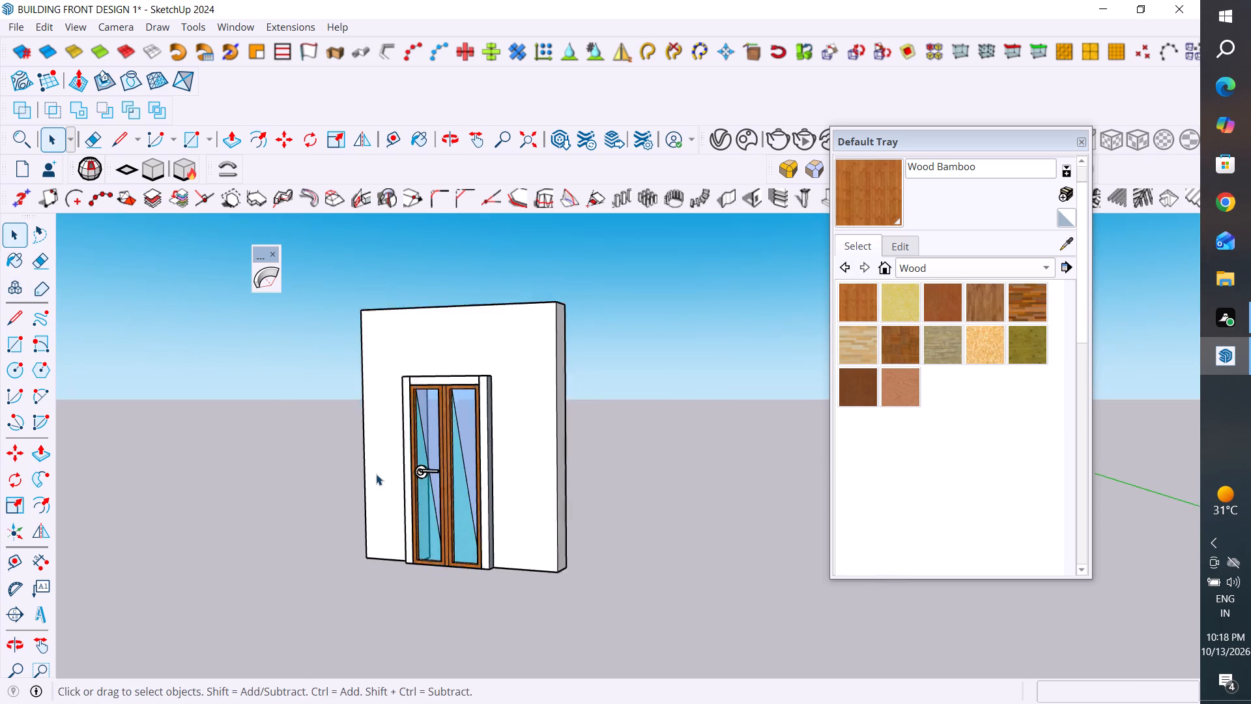
middle_drag(392, 495, 620, 563)
scroll(538, 381, down, 5)
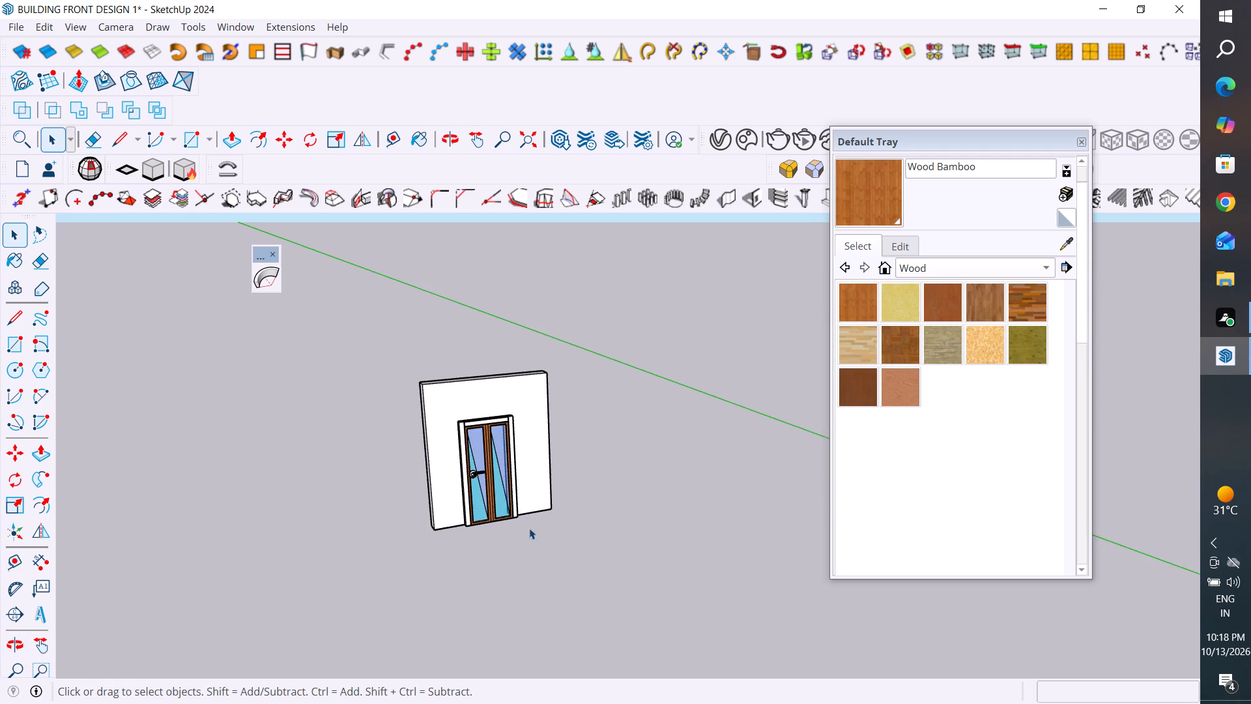
scroll(523, 551, up, 8)
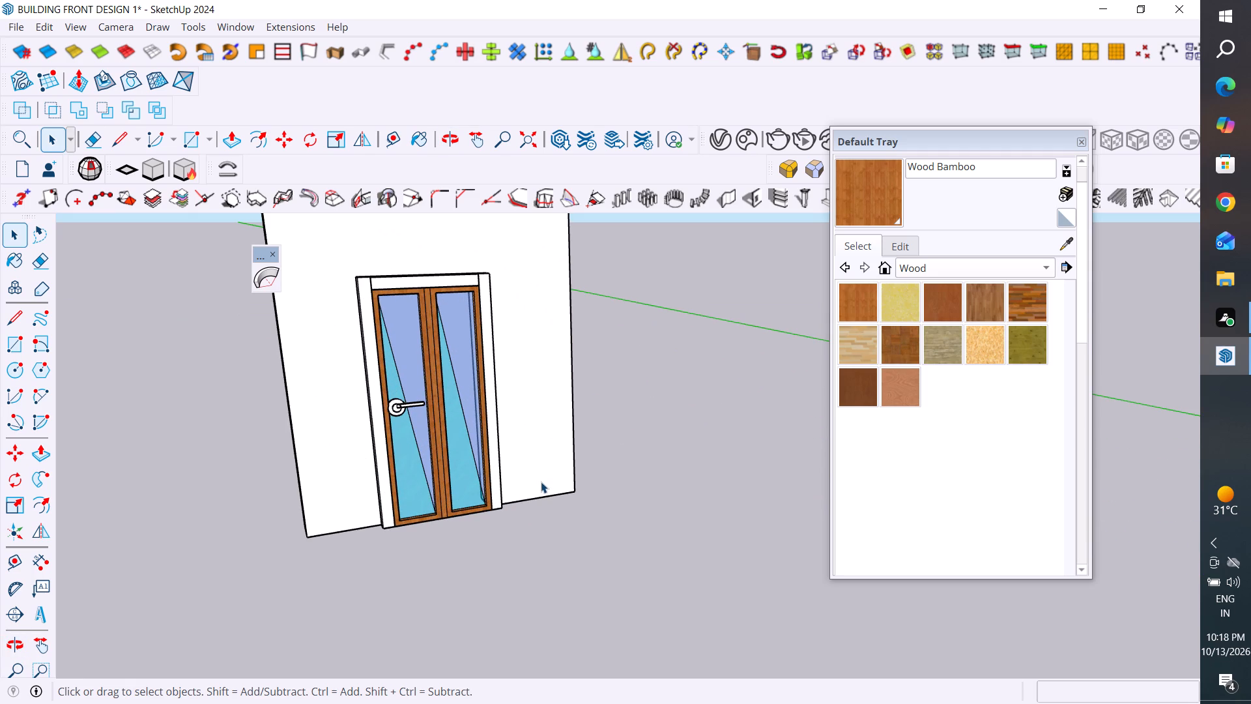
Select the wall, door frame and door together and make them one group.
scroll(540, 482, down, 8)
drag(613, 314, 390, 583)
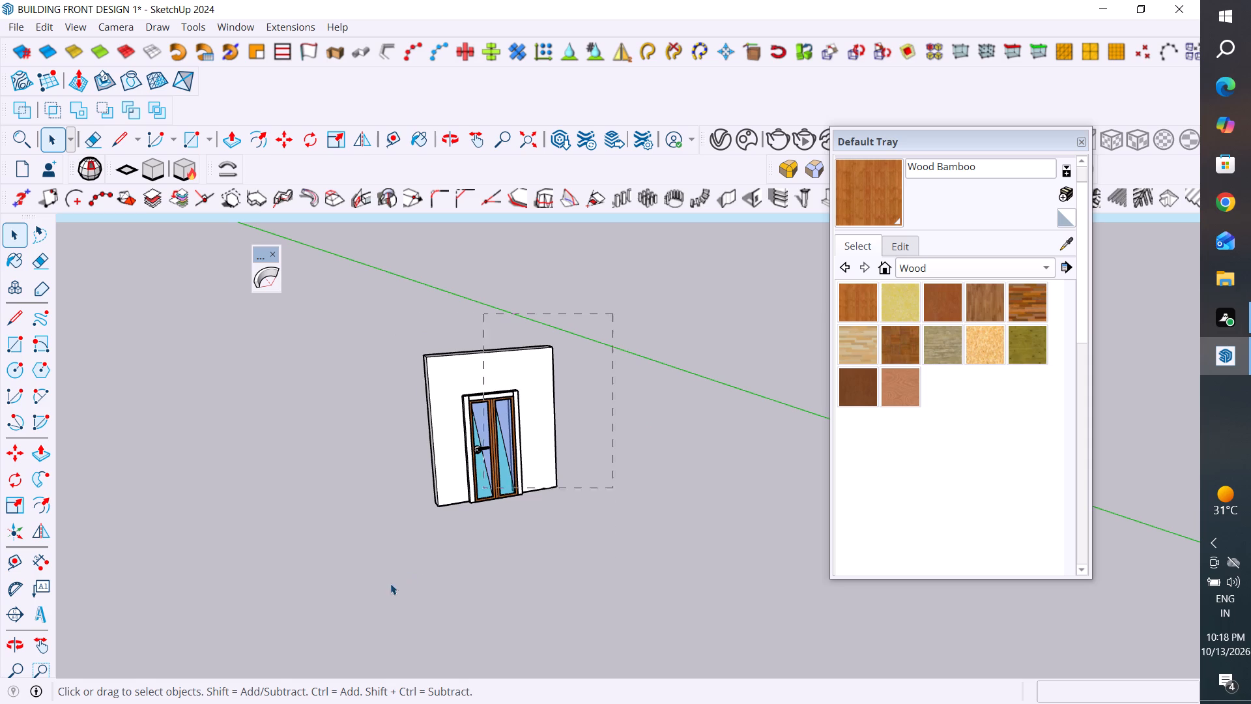
drag(390, 583, 382, 589)
right_click(449, 402)
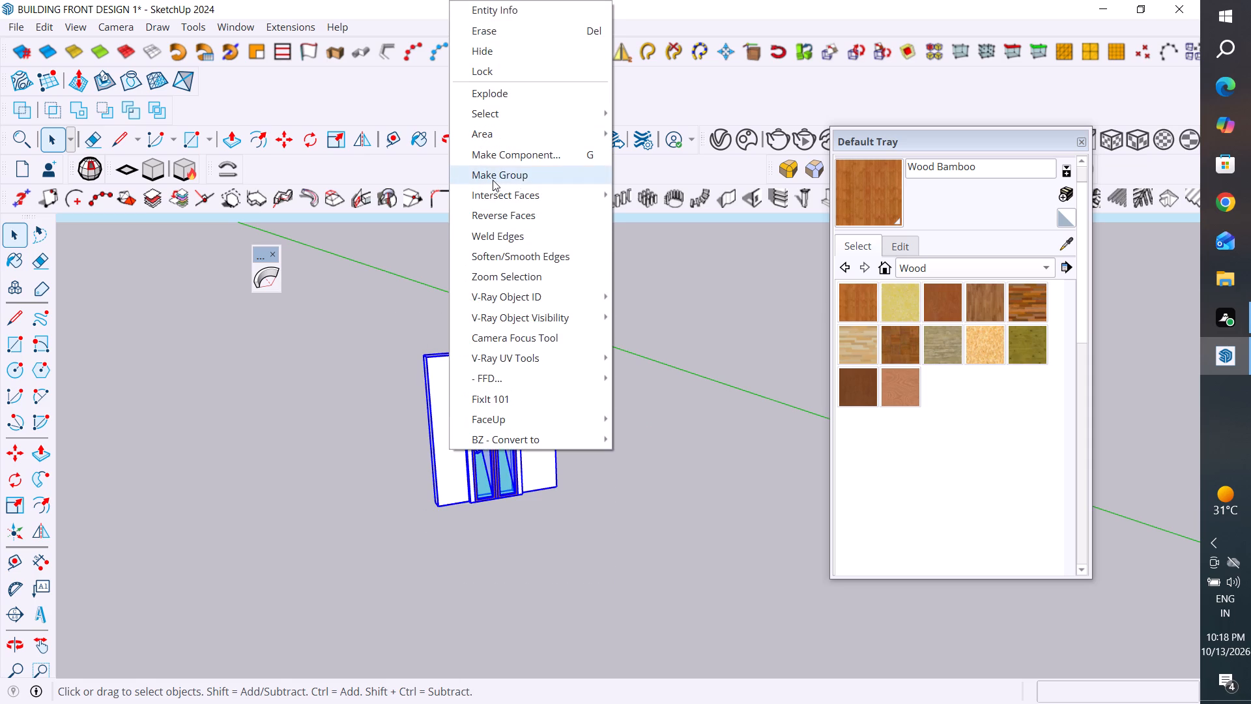
click(493, 180)
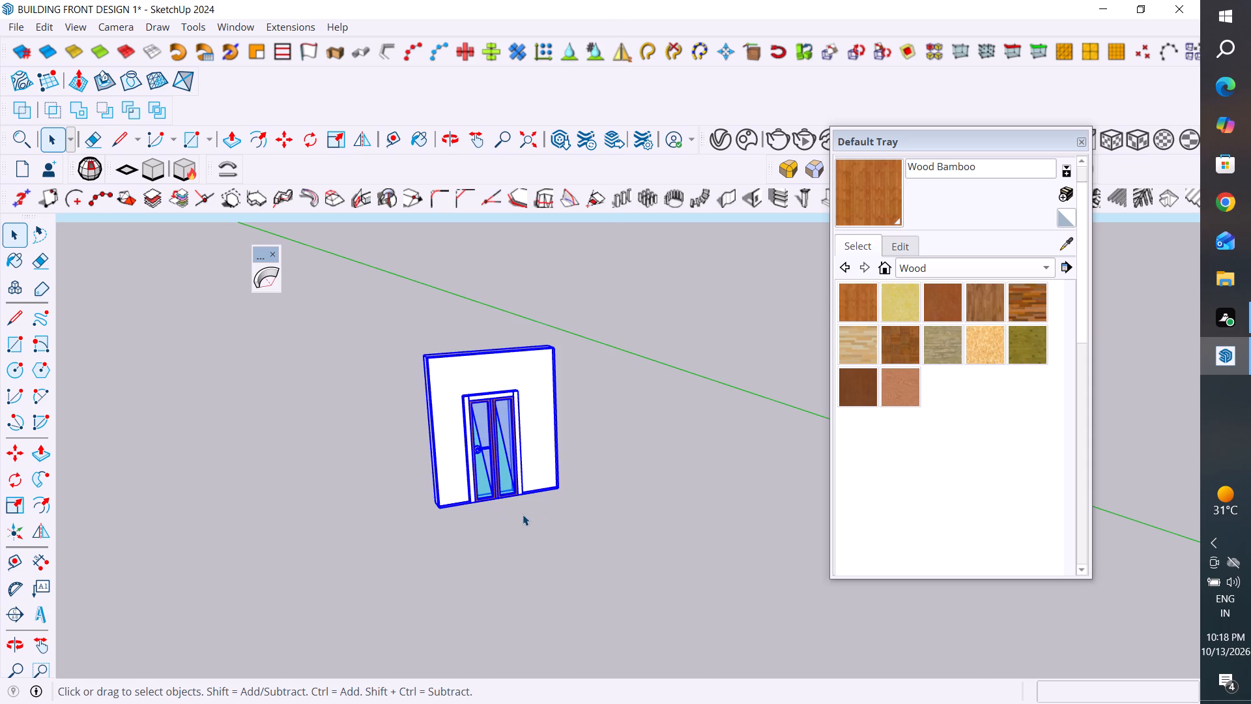
Move the grouped wall-and-door assembly about 1256" by its bottom corner into the building's open interior.
key(m)
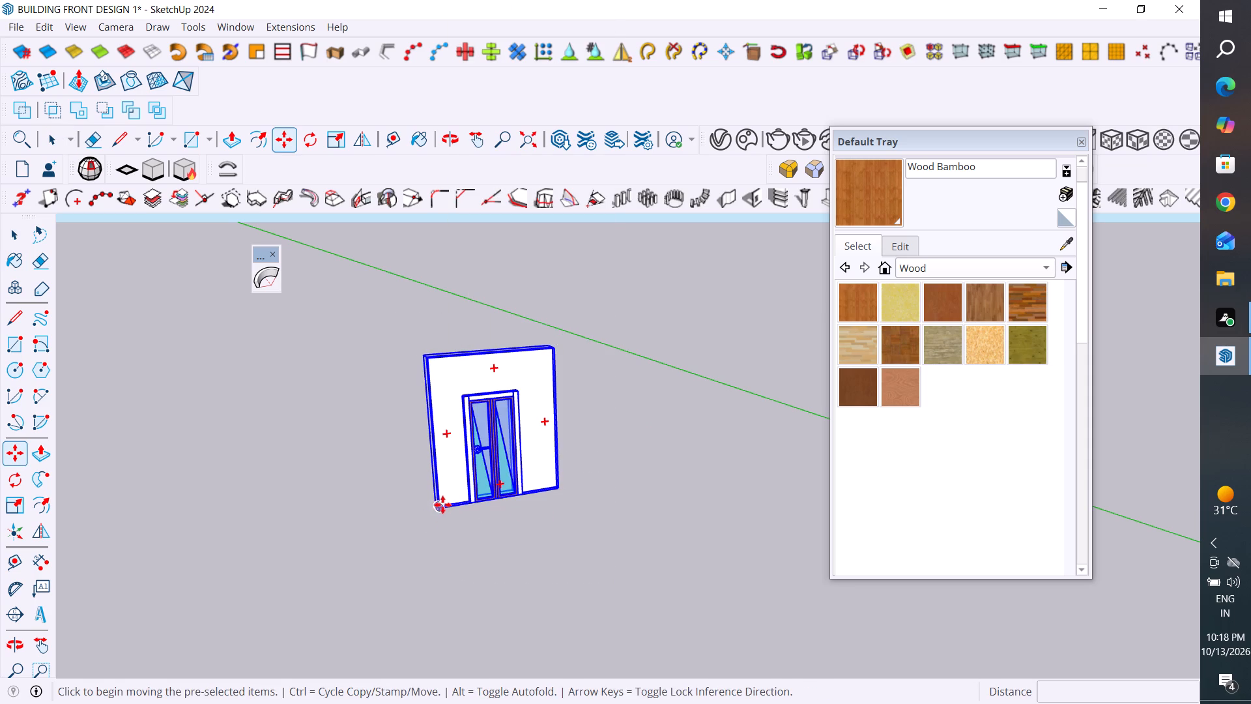
click(440, 508)
scroll(230, 552, down, 20)
scroll(230, 552, down, 2)
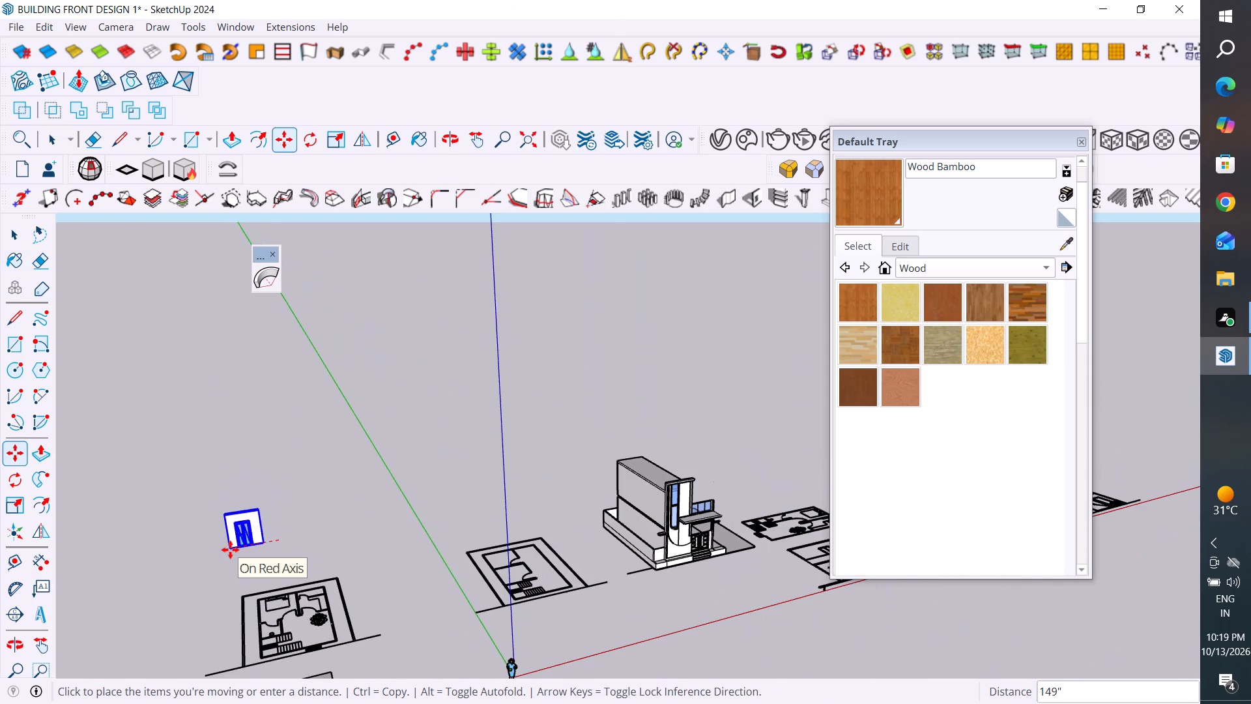
middle_drag(740, 523, 369, 624)
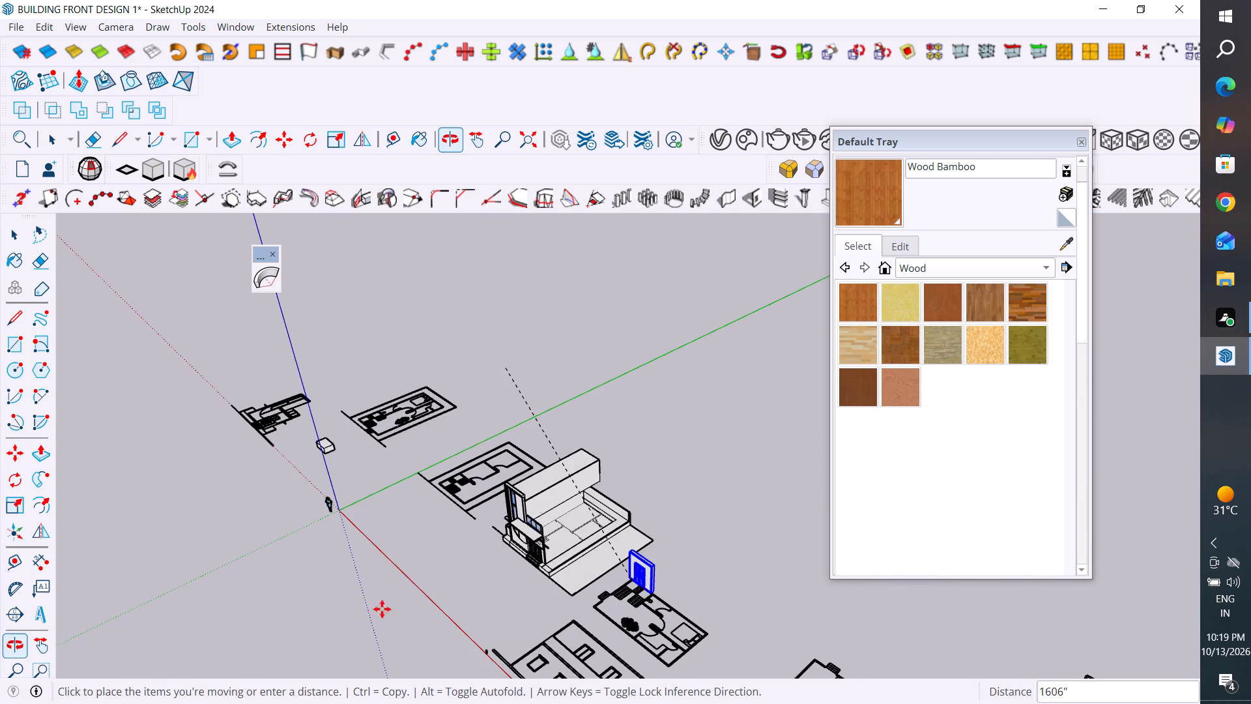
scroll(568, 544, up, 10)
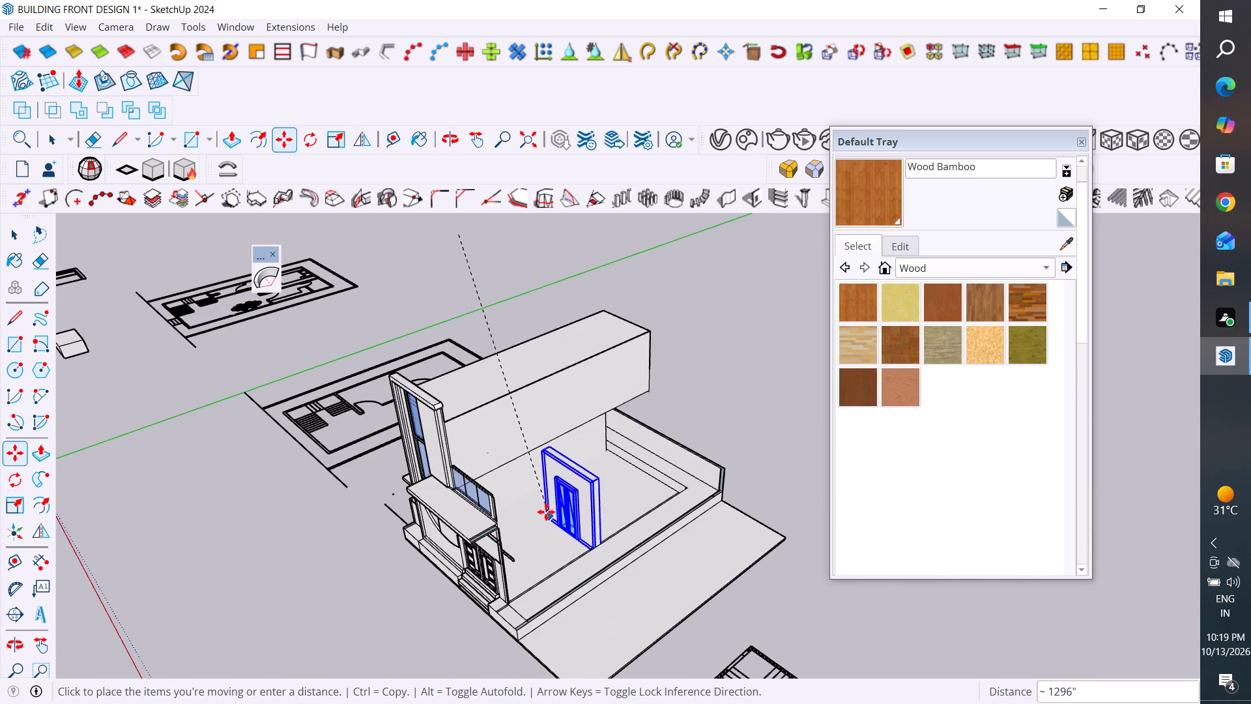
click(546, 497)
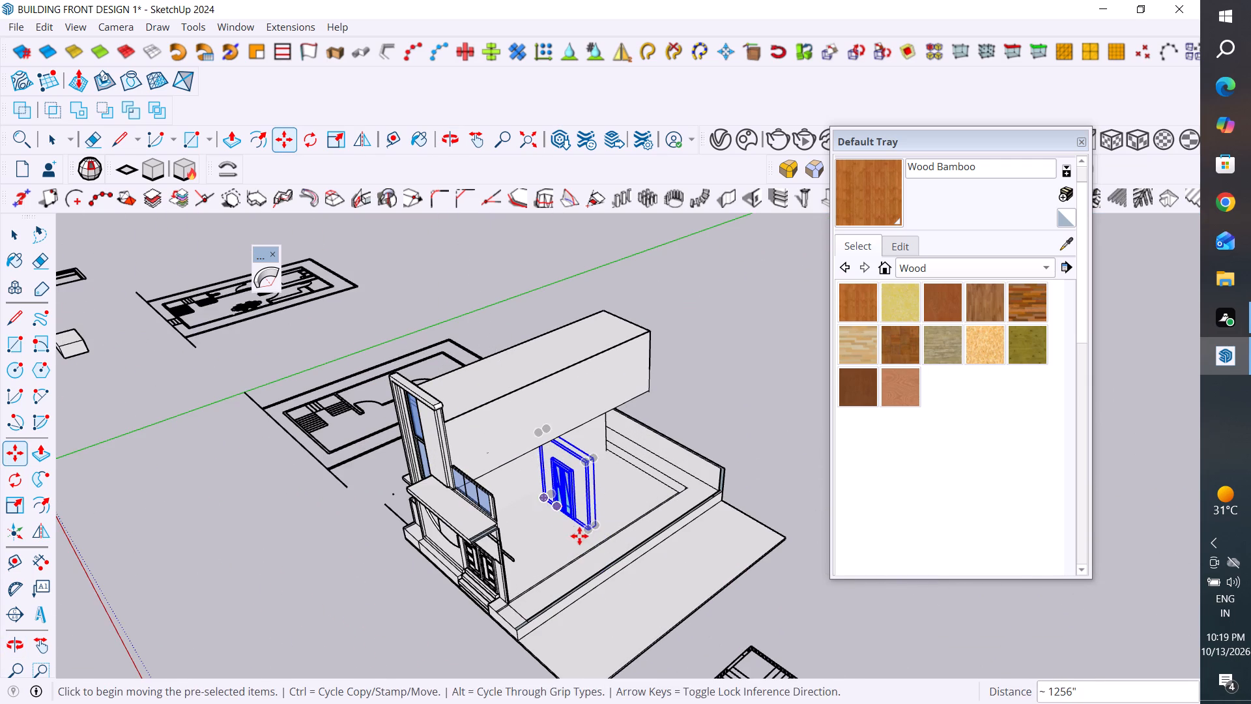
click(16, 241)
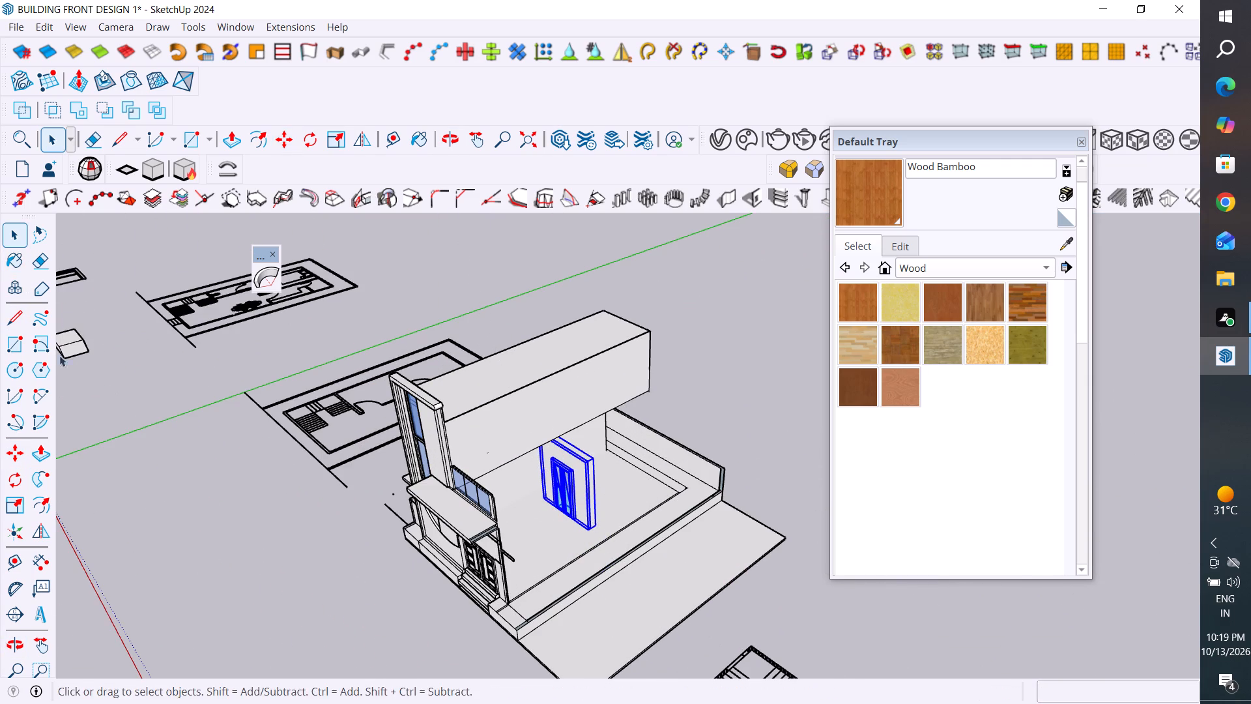
Examine the wall-and-door group's position inside the building from the front, the side and above.
middle_drag(657, 410, 363, 475)
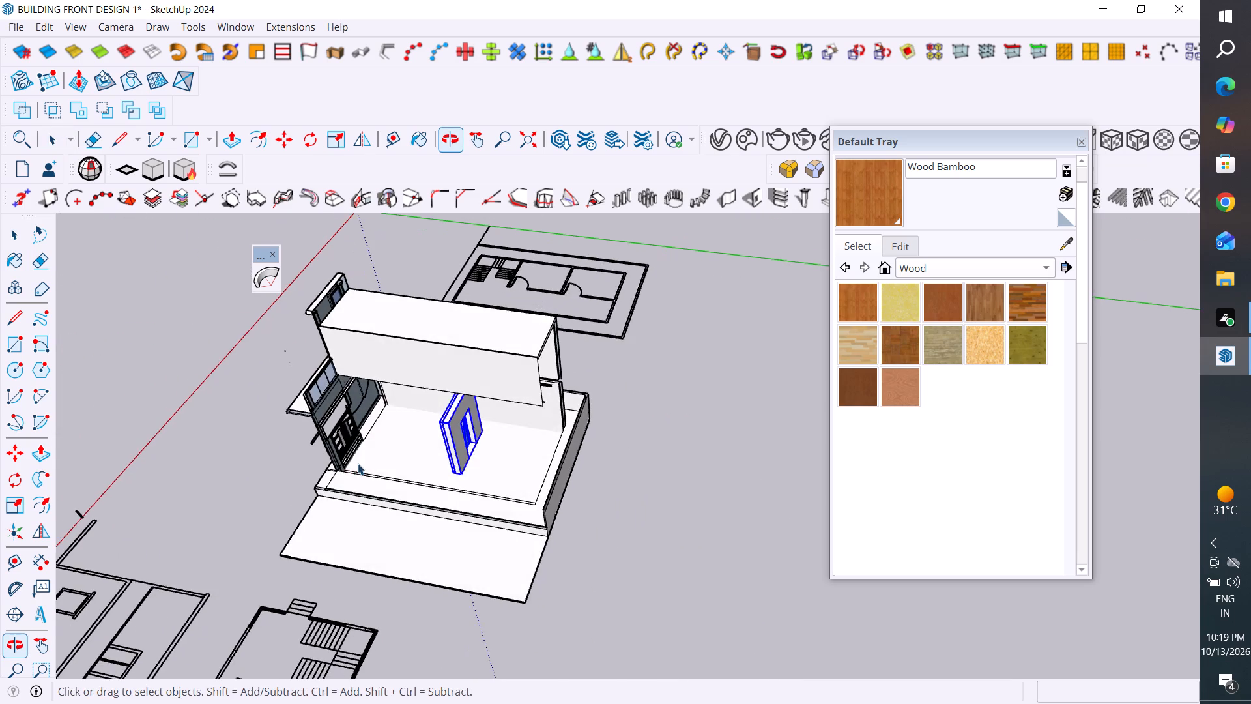
scroll(358, 450, up, 5)
scroll(425, 458, up, 3)
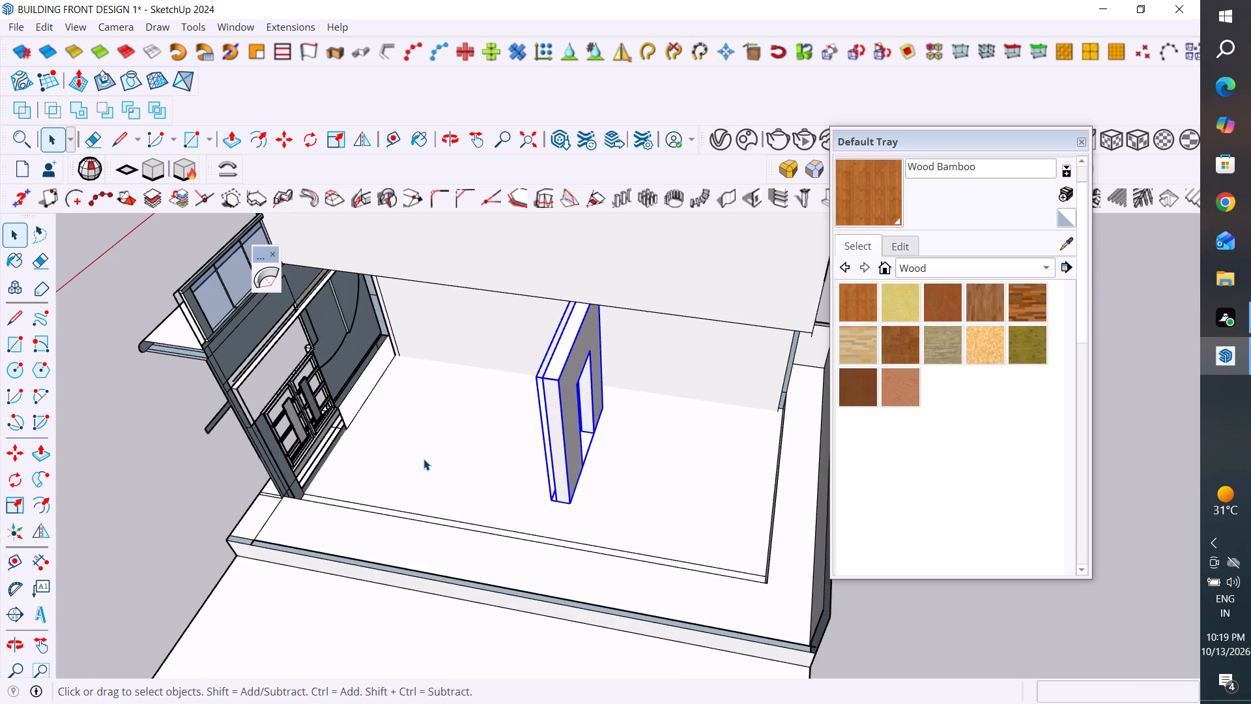
middle_drag(389, 499, 763, 390)
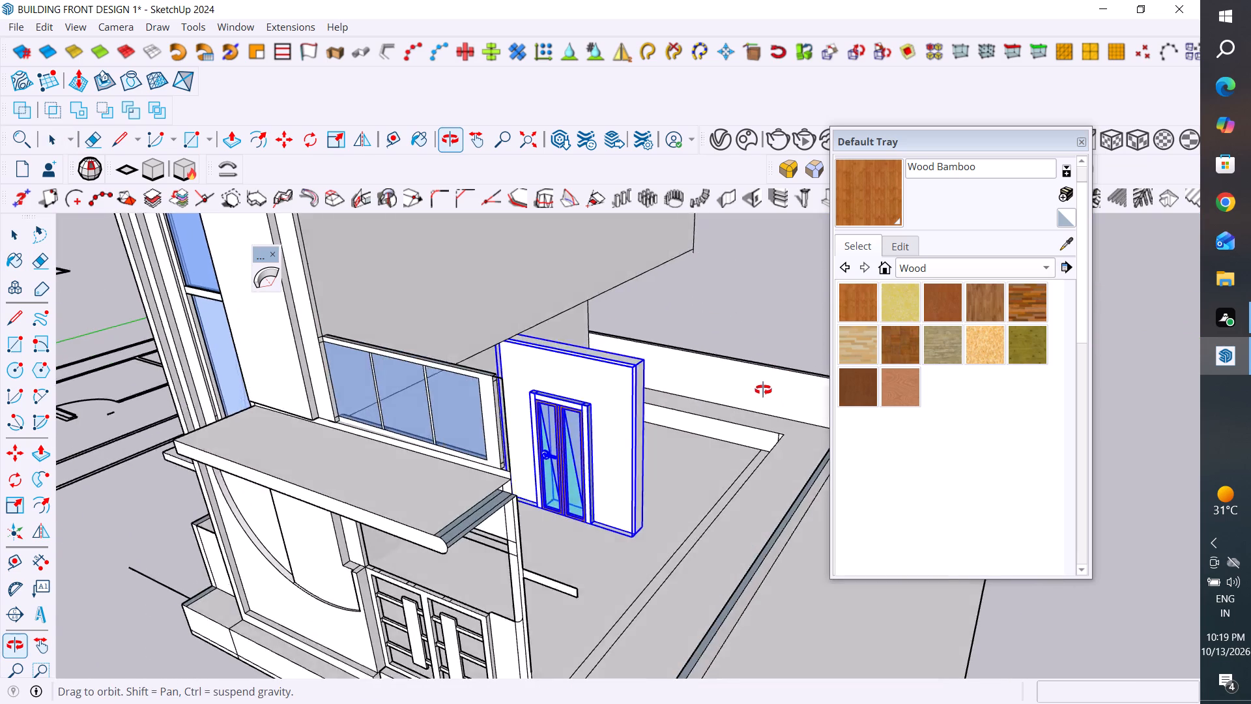
middle_drag(763, 390, 769, 322)
scroll(532, 584, up, 3)
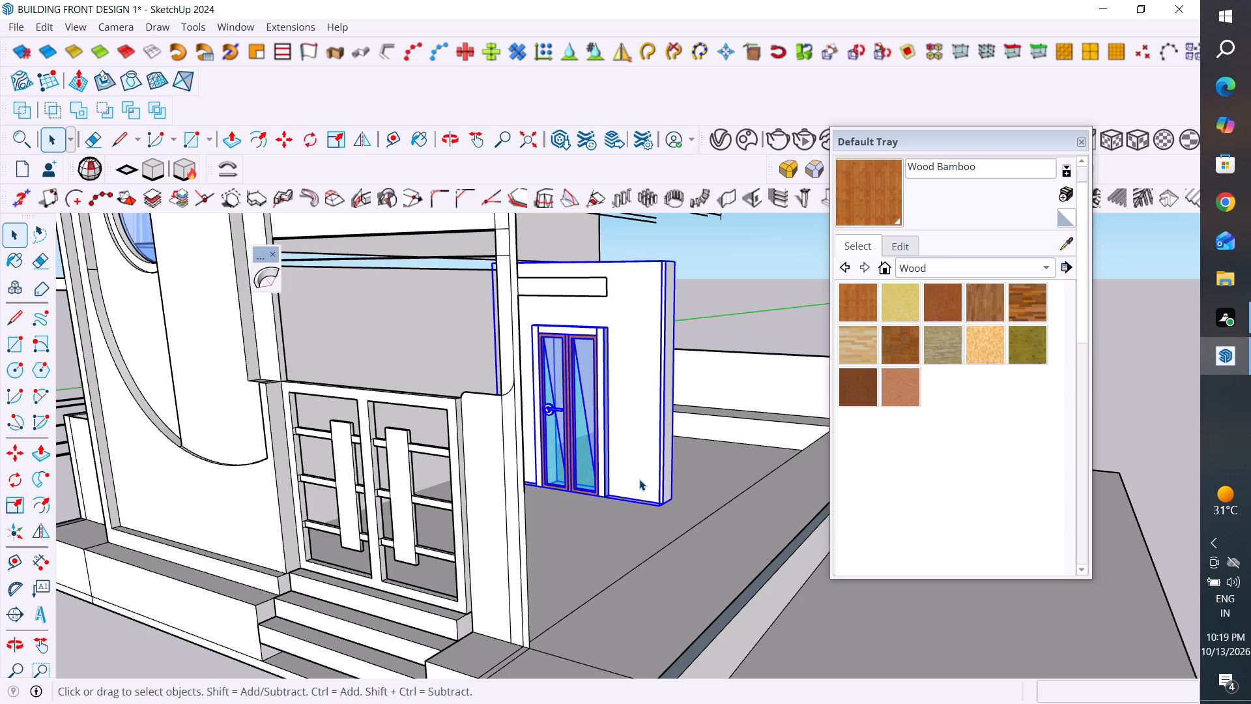
scroll(467, 640, down, 3)
middle_drag(474, 617, 551, 660)
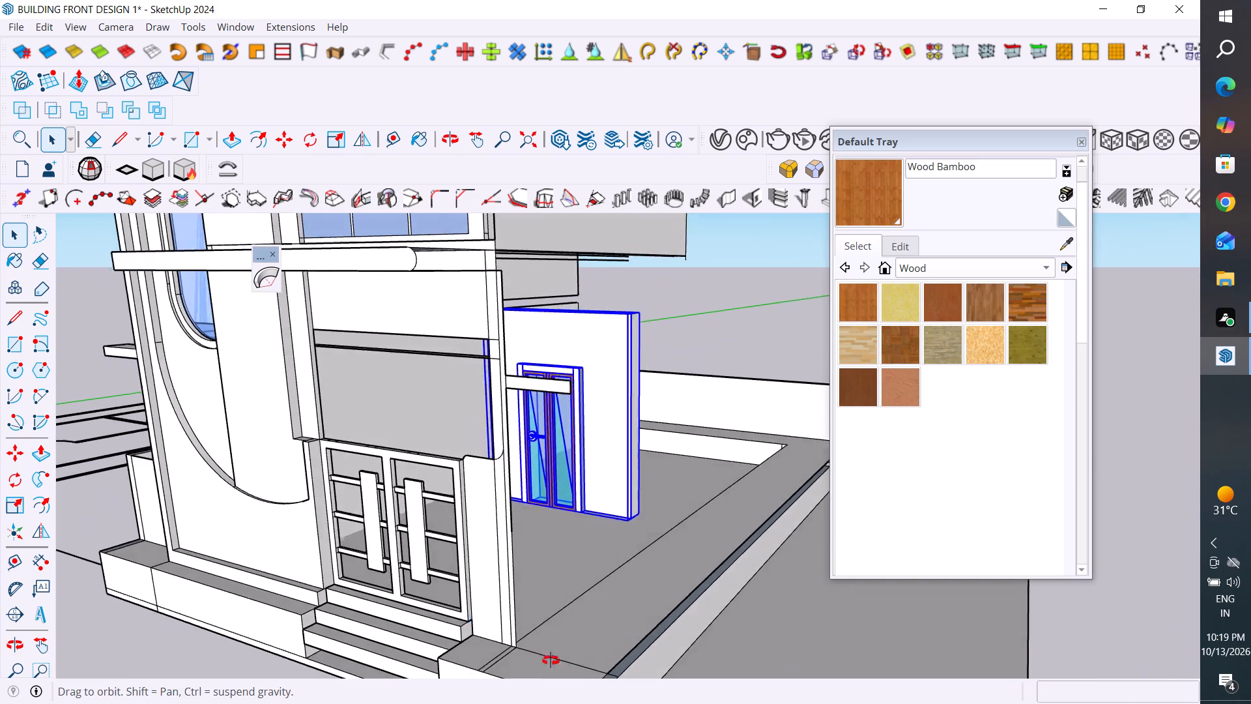
middle_drag(551, 660, 629, 702)
scroll(627, 478, down, 5)
middle_drag(625, 522, 581, 636)
middle_drag(657, 424, 609, 451)
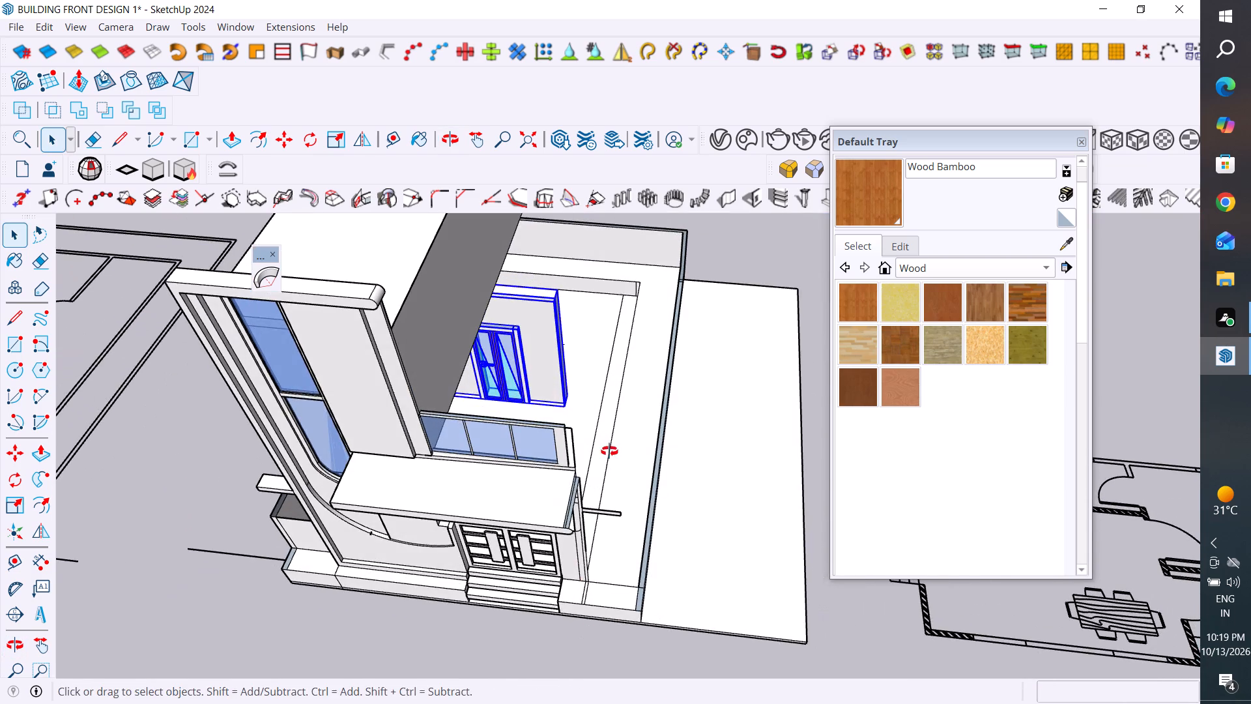
middle_drag(609, 451, 254, 469)
scroll(416, 433, down, 4)
middle_drag(564, 461, 480, 304)
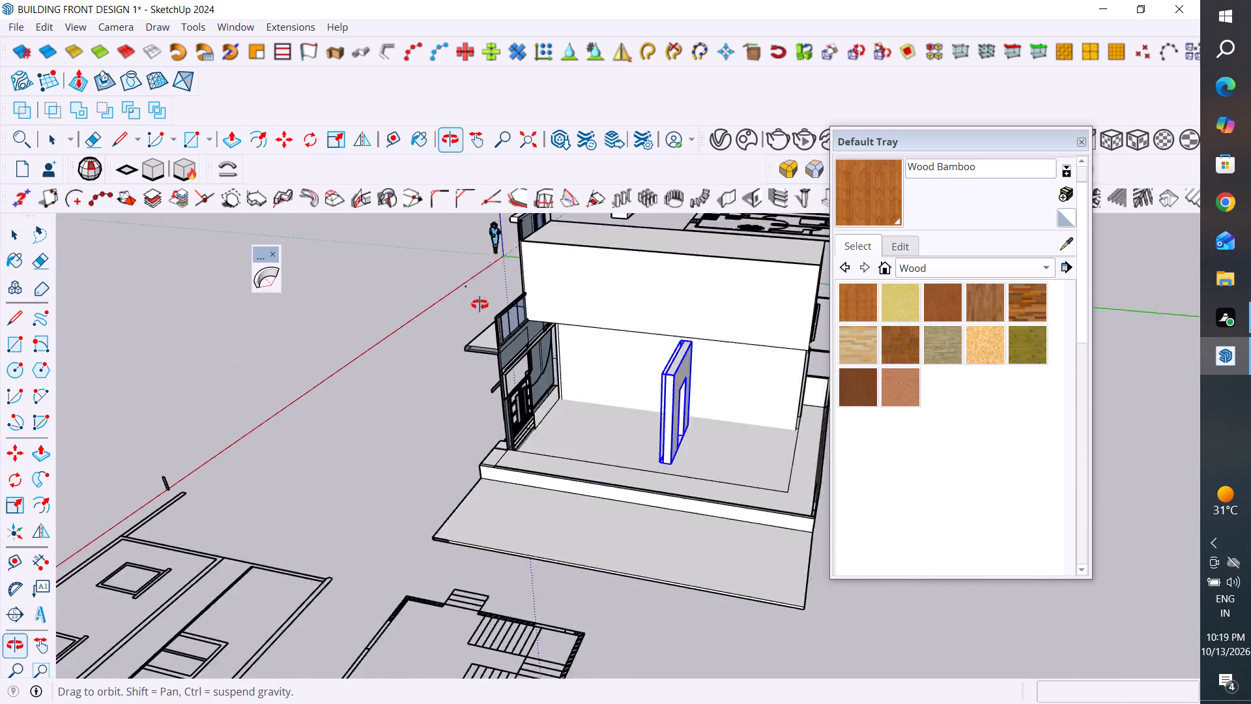
middle_drag(480, 304, 511, 287)
scroll(480, 449, up, 6)
middle_drag(495, 432, 576, 360)
scroll(503, 416, up, 1)
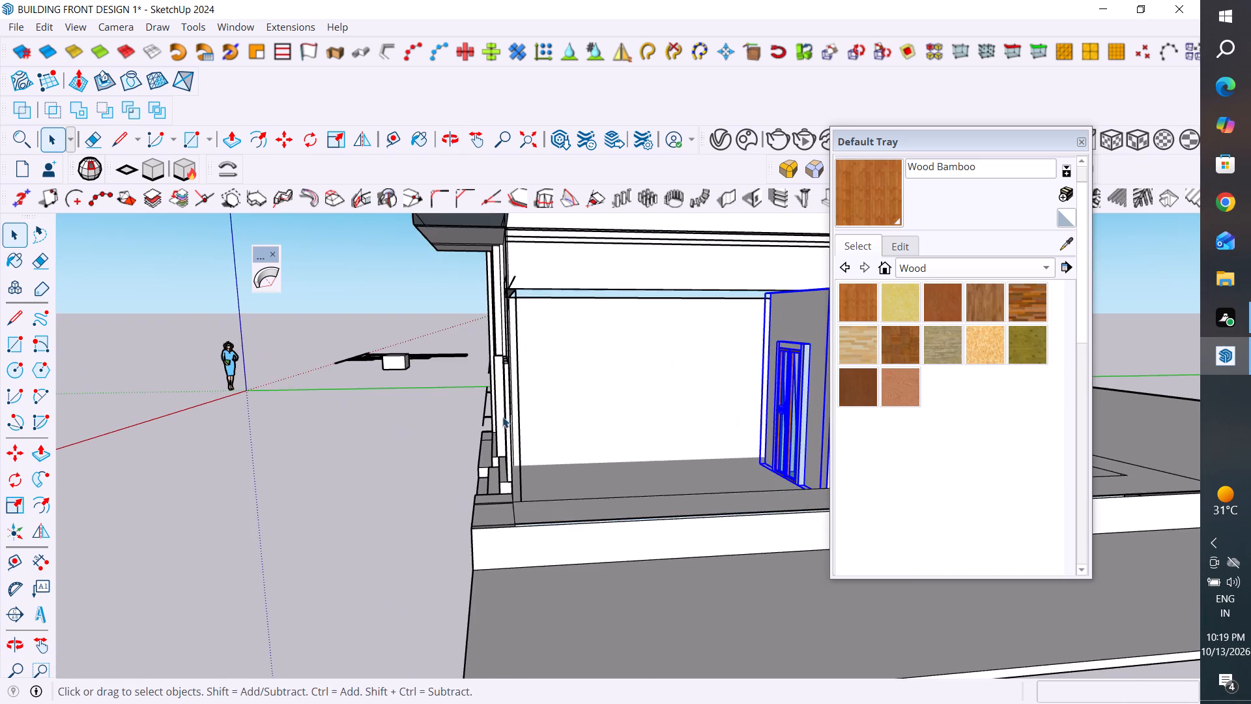
middle_drag(507, 462, 797, 560)
scroll(442, 488, down, 3)
middle_drag(470, 509, 544, 502)
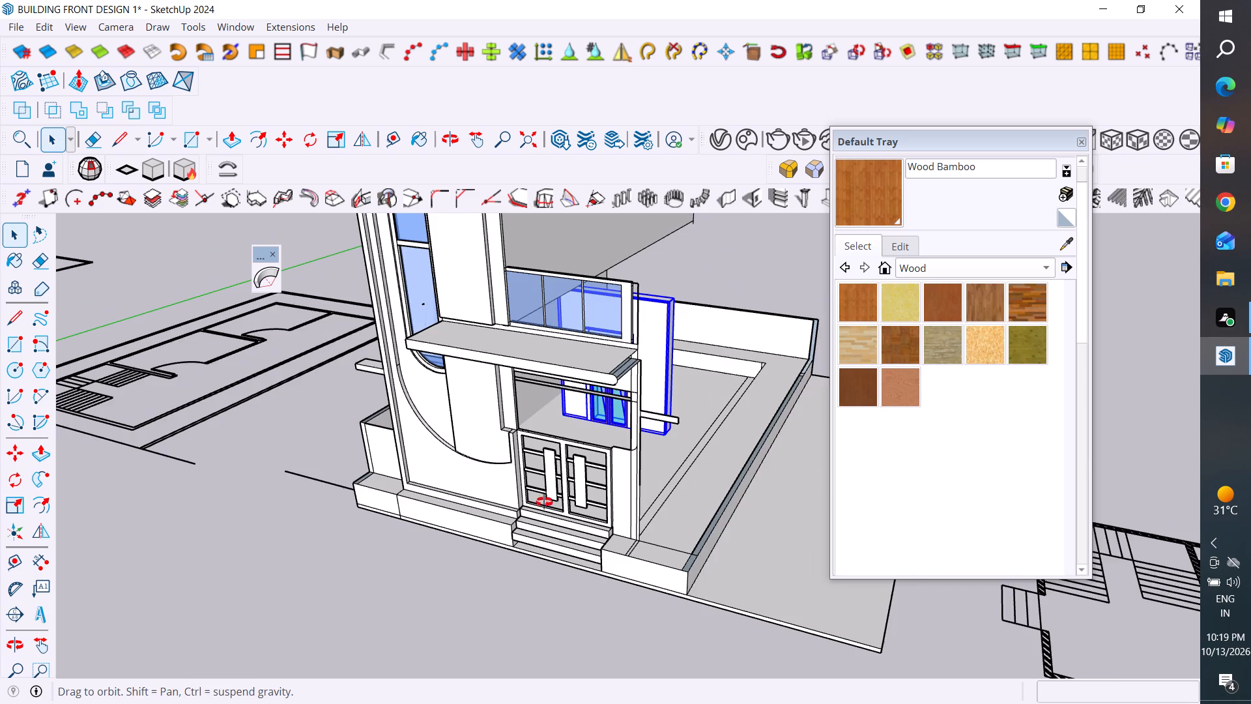
middle_drag(544, 502, 304, 559)
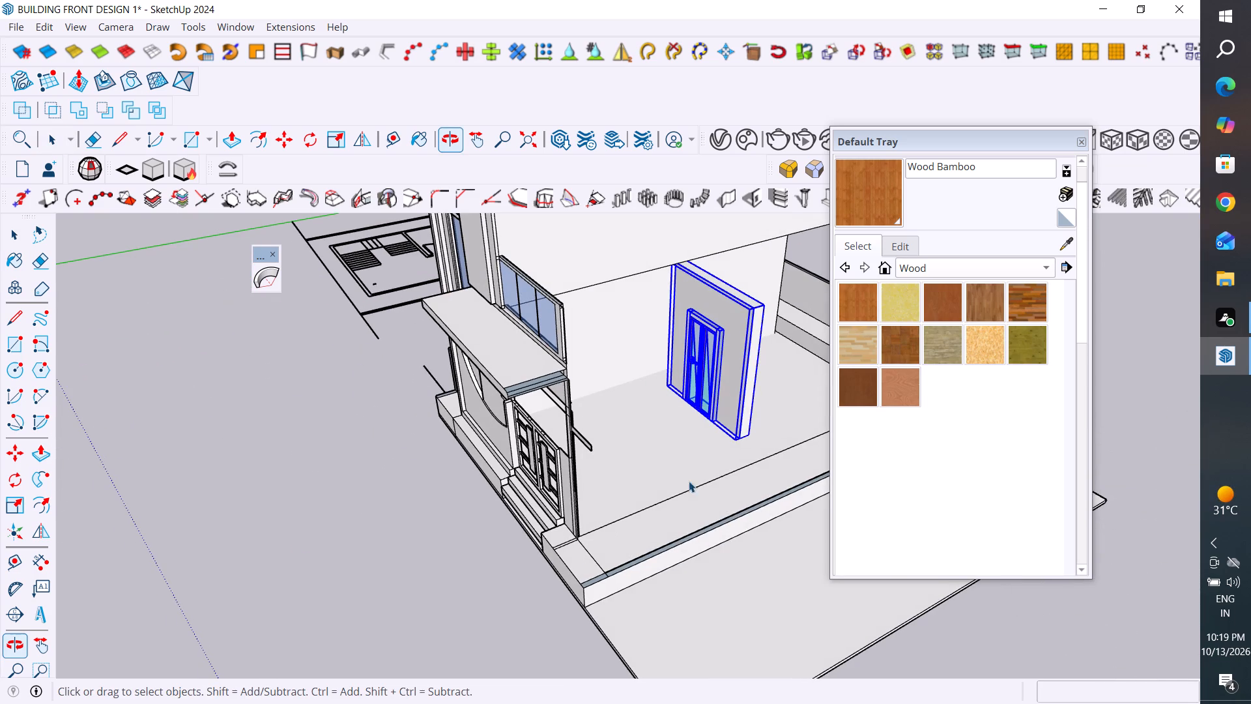
Move the wall-and-door group by its bottom corner onto the interior floor's side edge and along it toward the front entrance.
click(736, 454)
key(m)
click(736, 437)
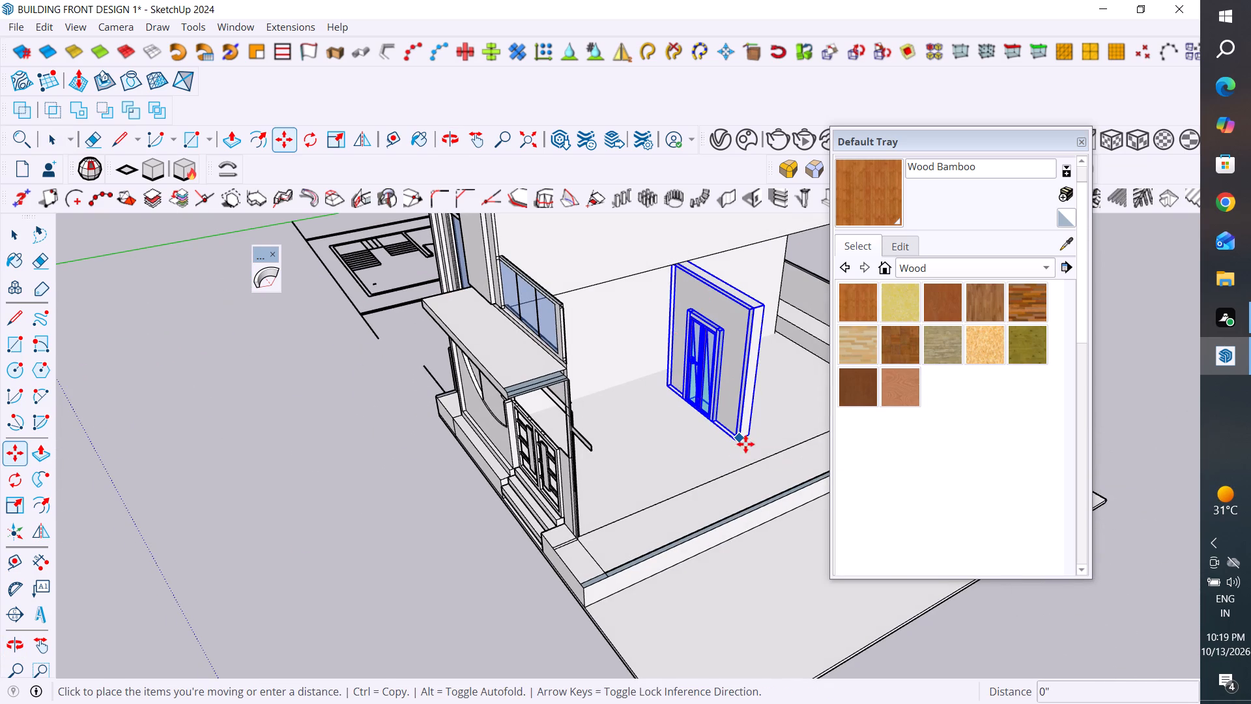
click(765, 459)
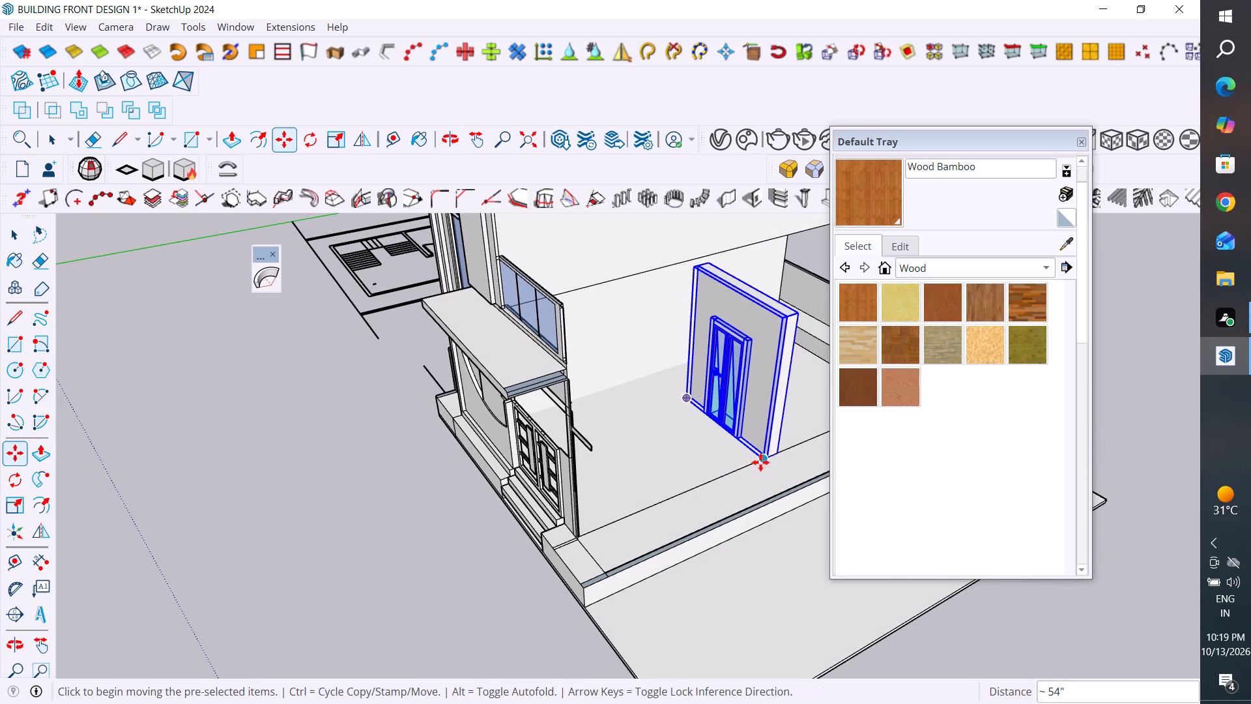
click(766, 458)
click(713, 483)
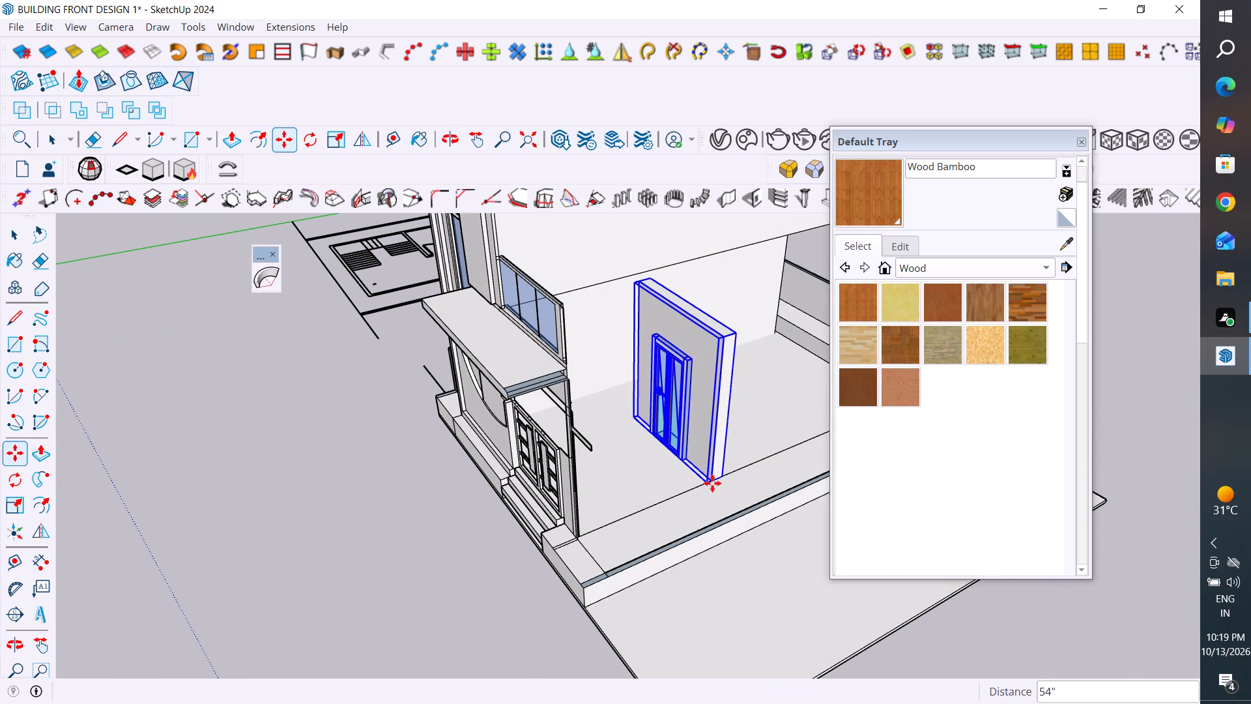
click(712, 483)
click(676, 504)
Unhide all hidden parts of the building.
scroll(461, 581, down, 5)
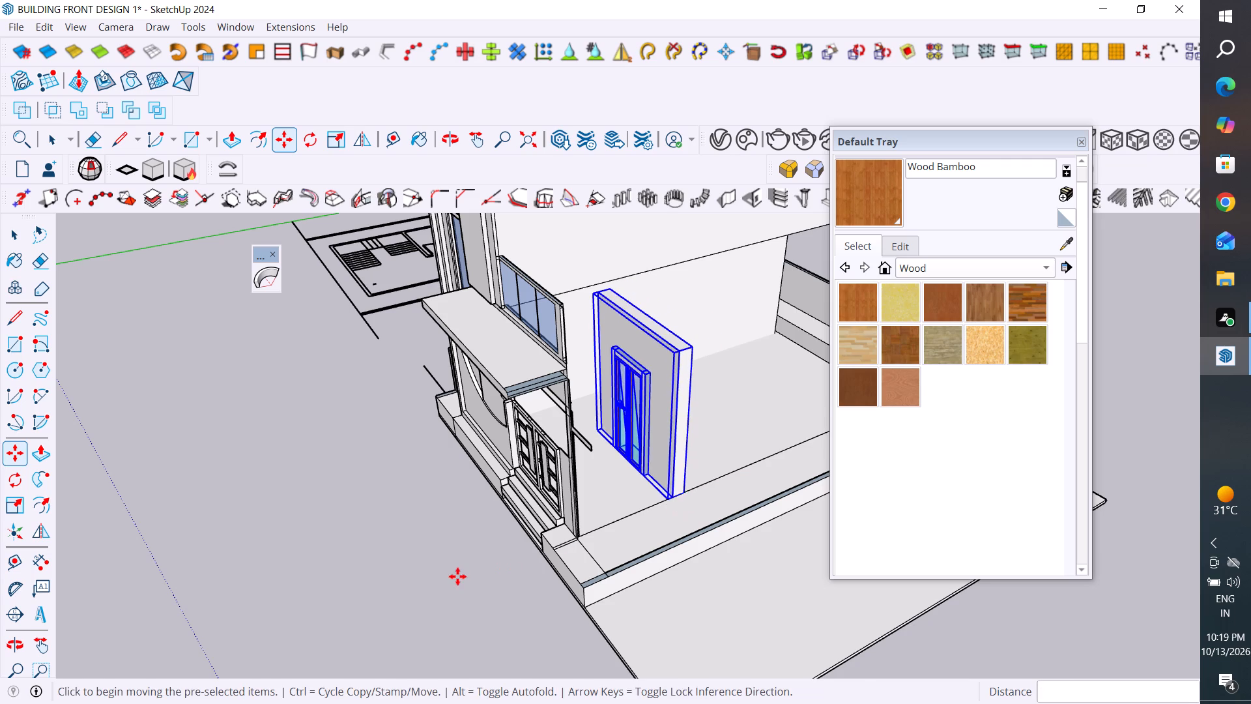
middle_drag(460, 577, 633, 508)
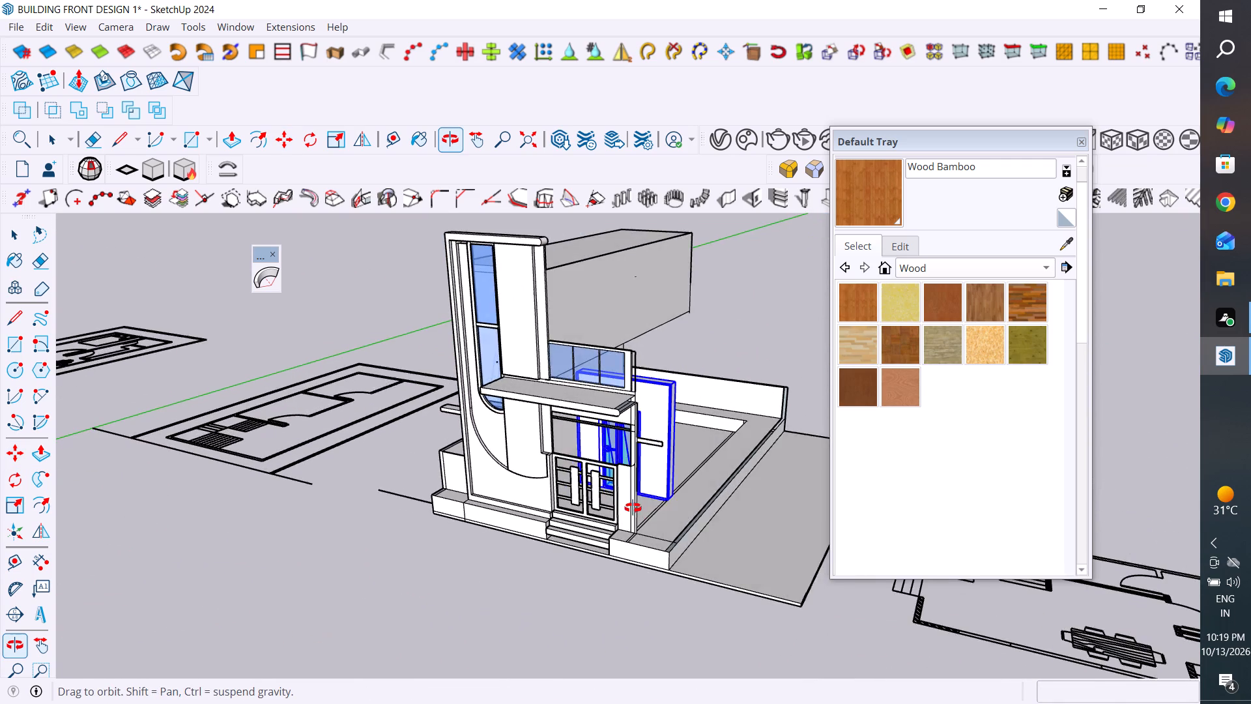
middle_drag(633, 508, 669, 514)
scroll(526, 557, down, 6)
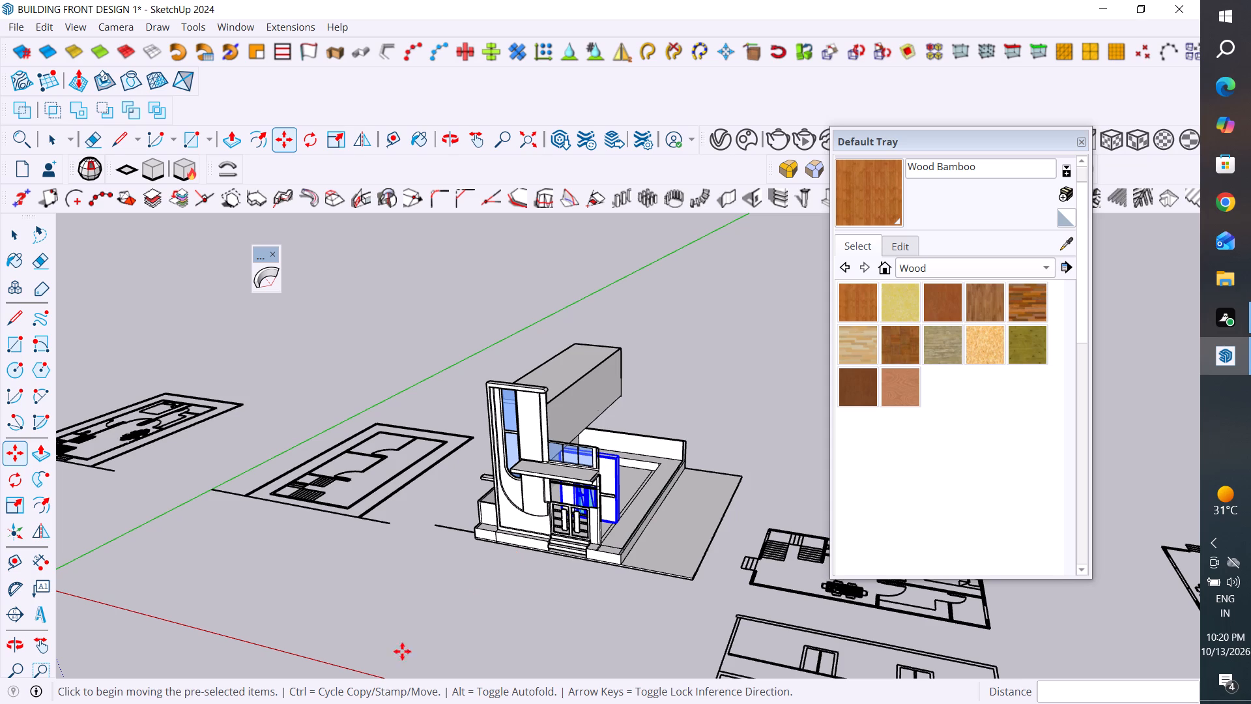
click(43, 32)
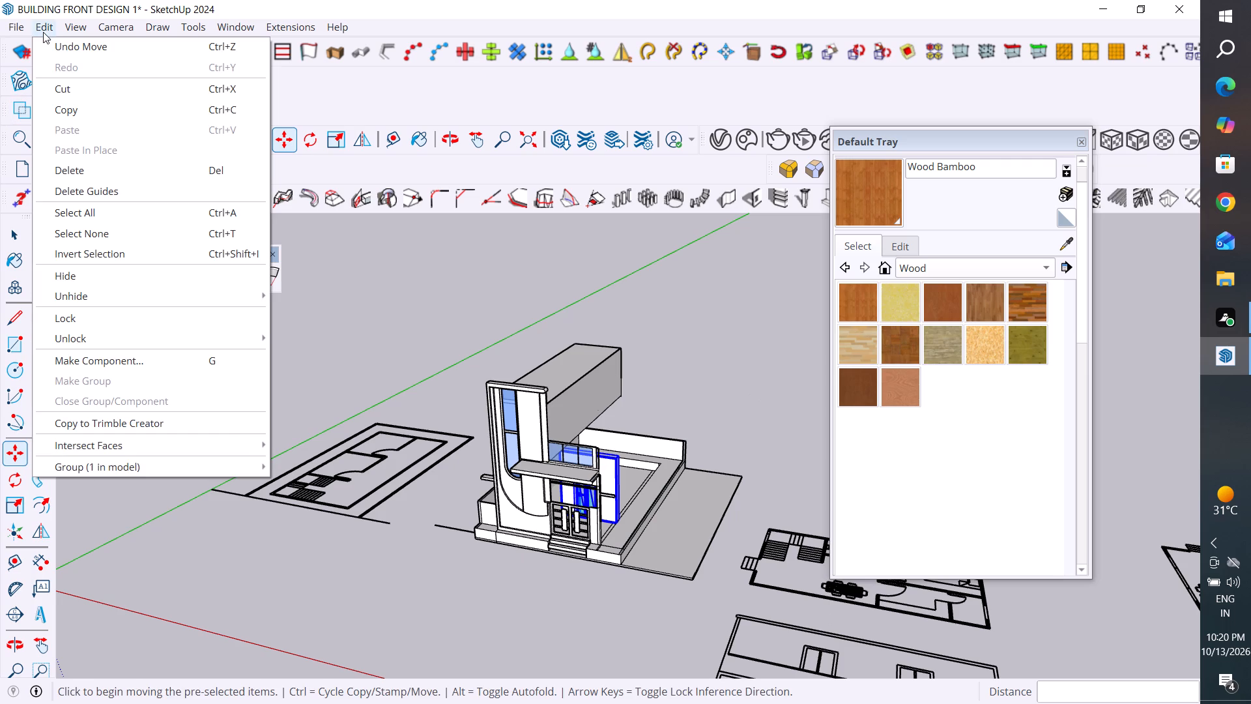
click(301, 344)
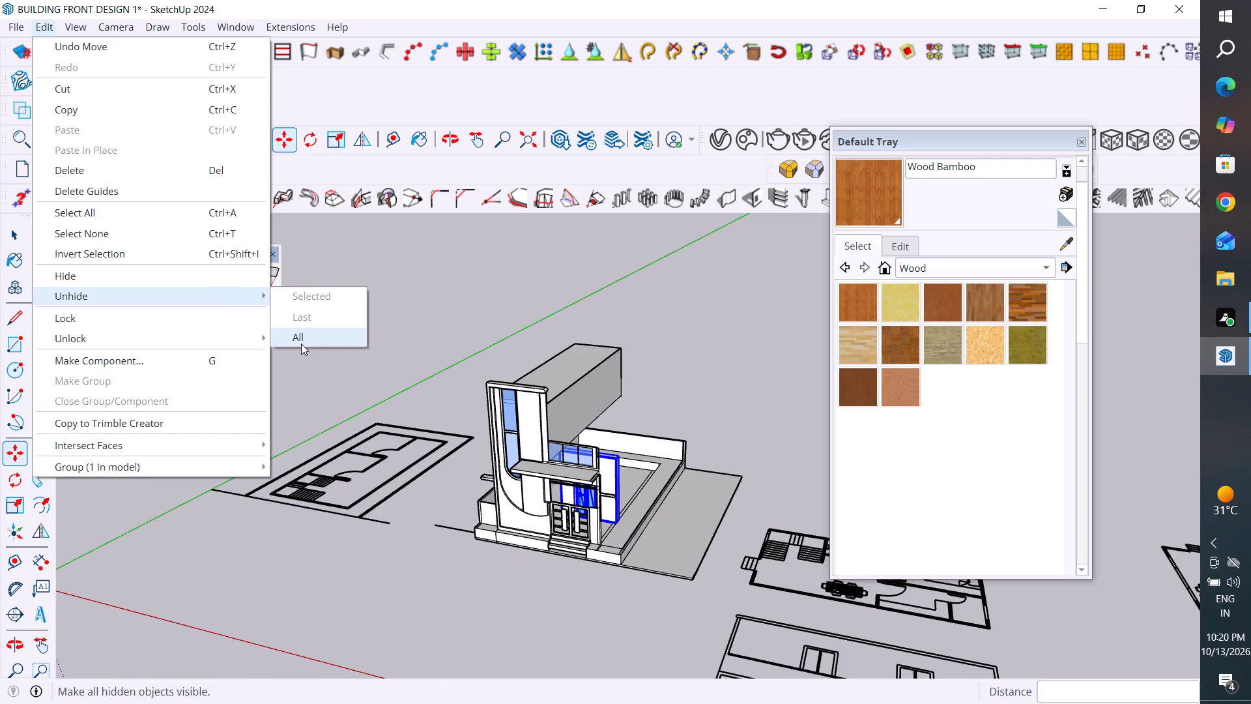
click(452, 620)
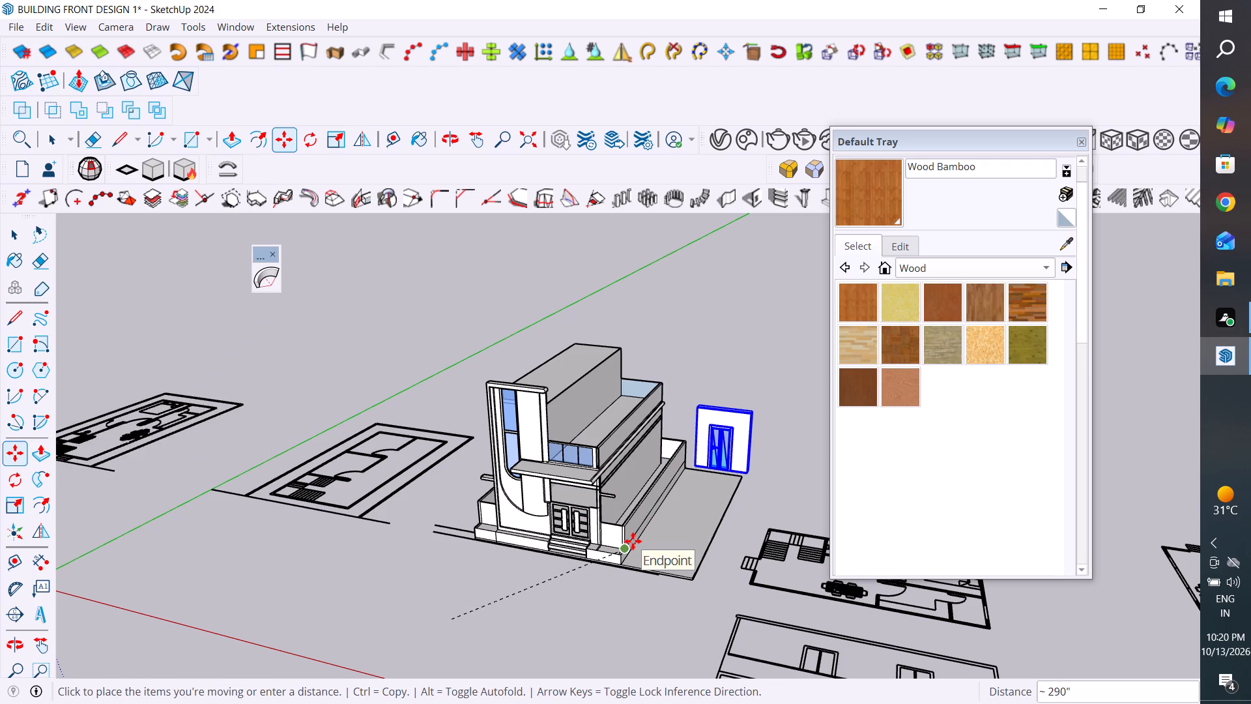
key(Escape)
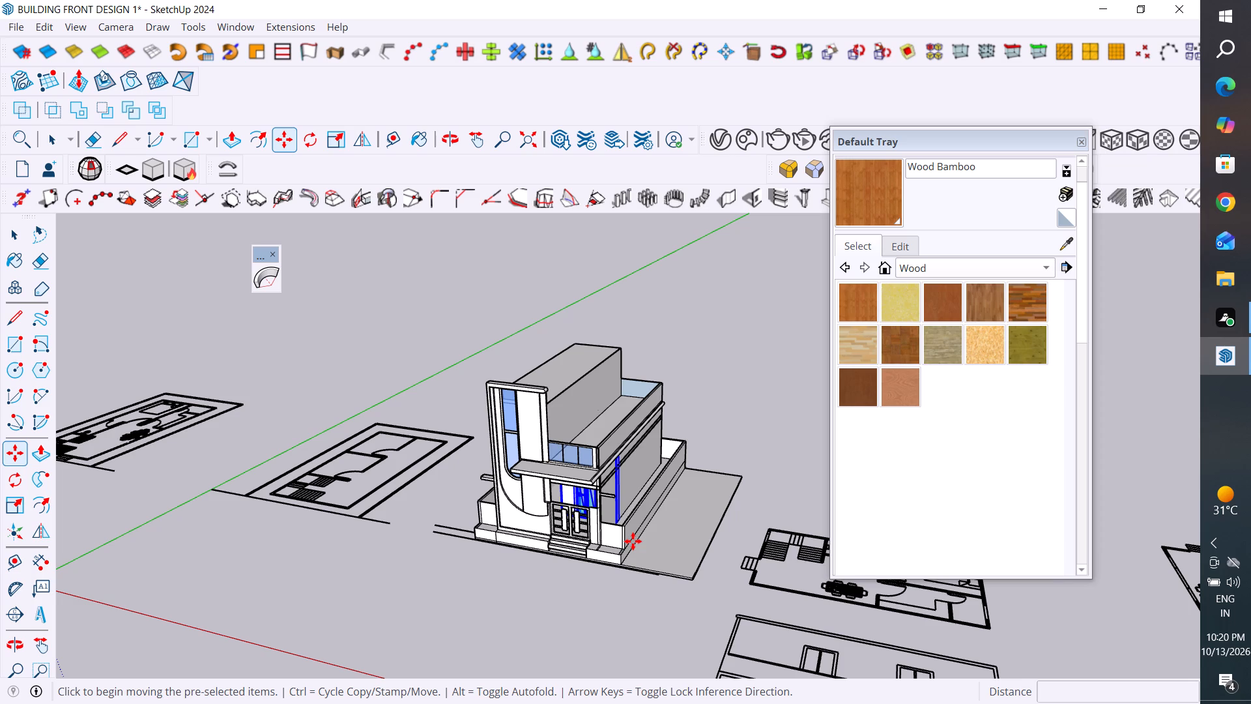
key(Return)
Examine how the wall-and-door group sits behind the entrance gate and against the building's side wall.
click(15, 239)
click(210, 365)
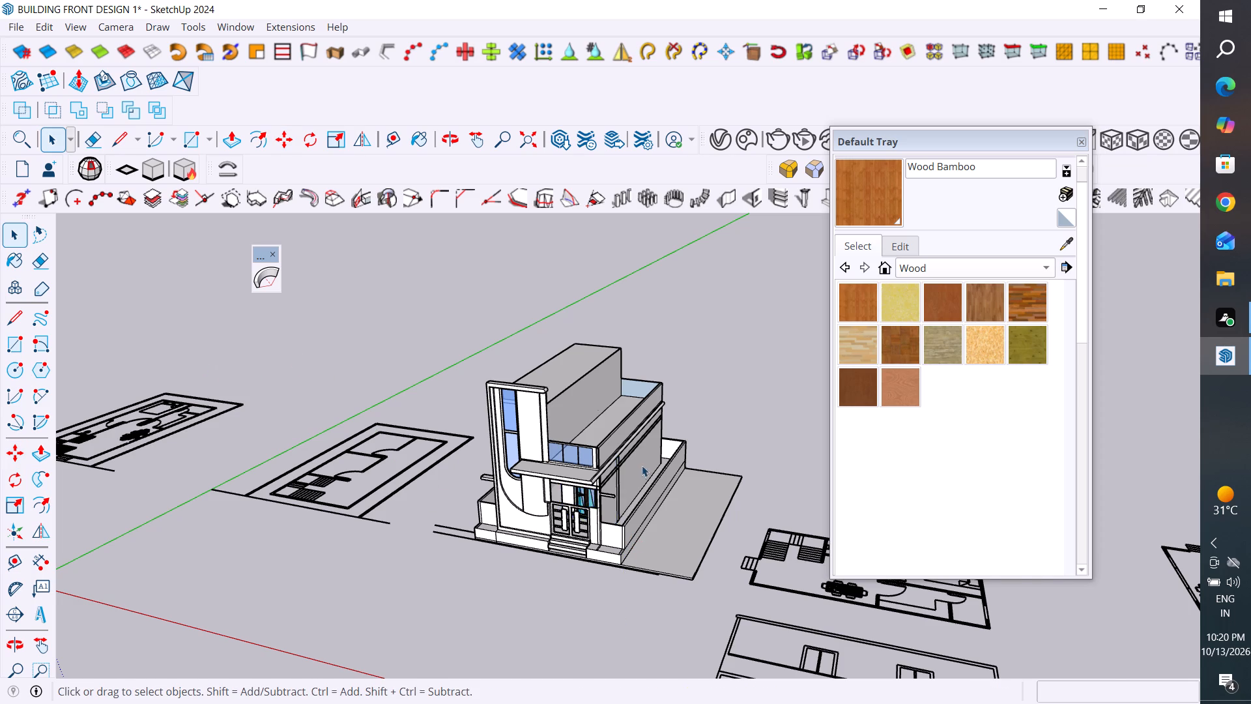
scroll(644, 466, down, 4)
middle_drag(608, 527, 740, 424)
scroll(639, 488, up, 16)
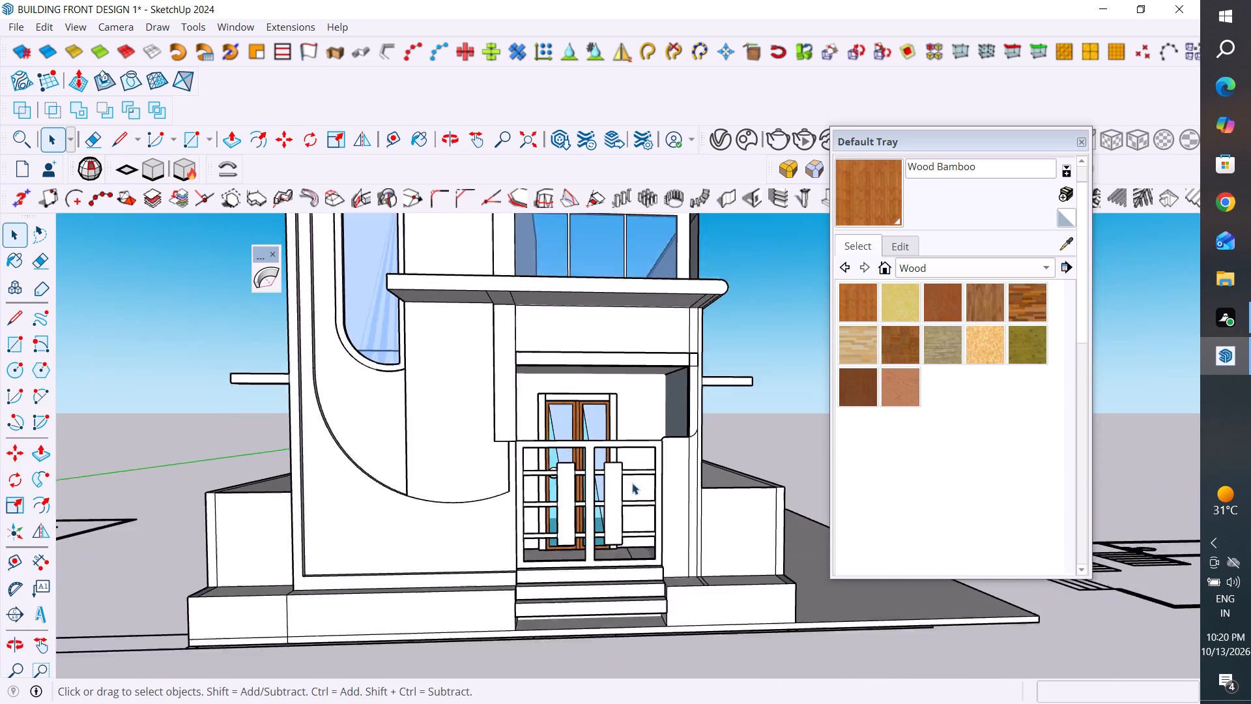
middle_drag(639, 510, 368, 606)
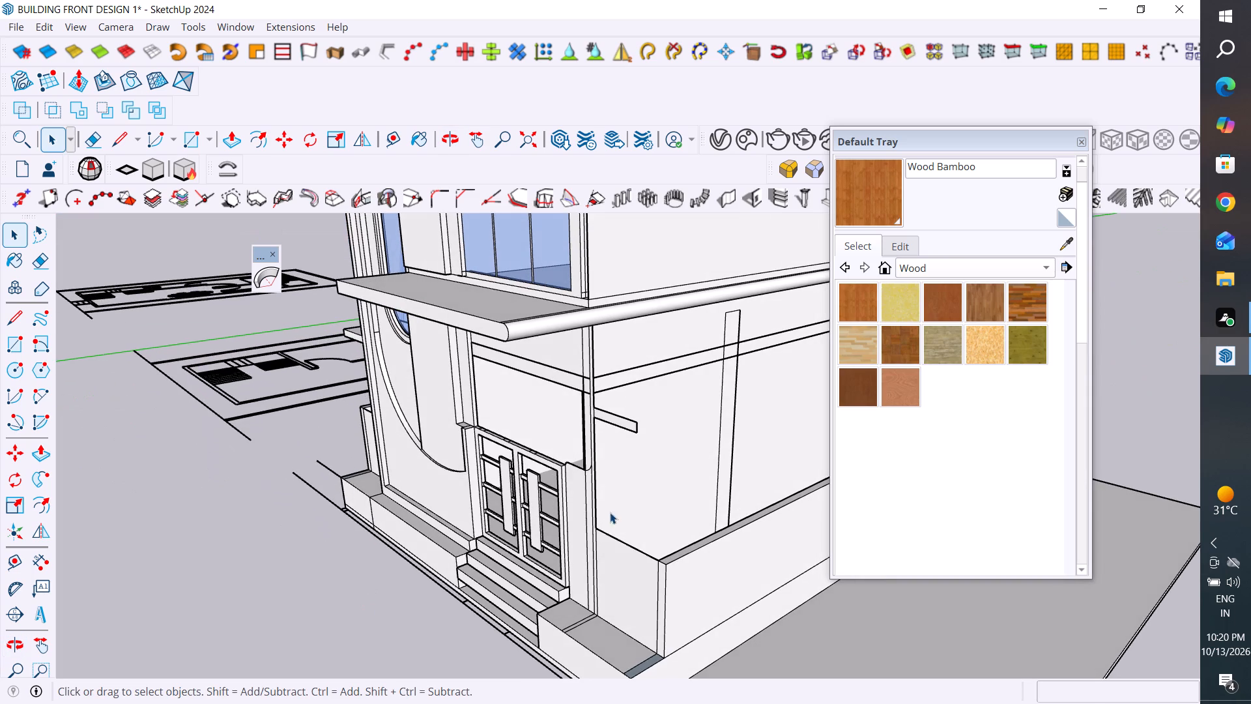
scroll(715, 442, up, 1)
middle_click(633, 465)
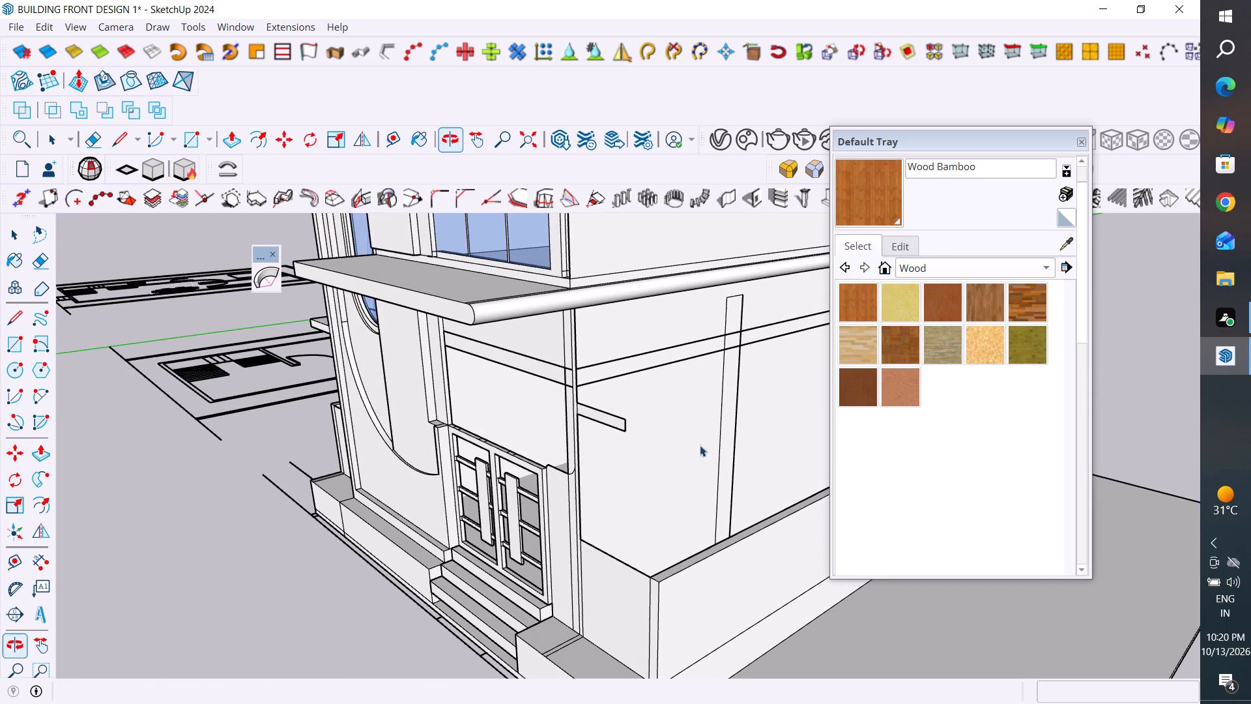
click(726, 448)
middle_drag(697, 460, 842, 460)
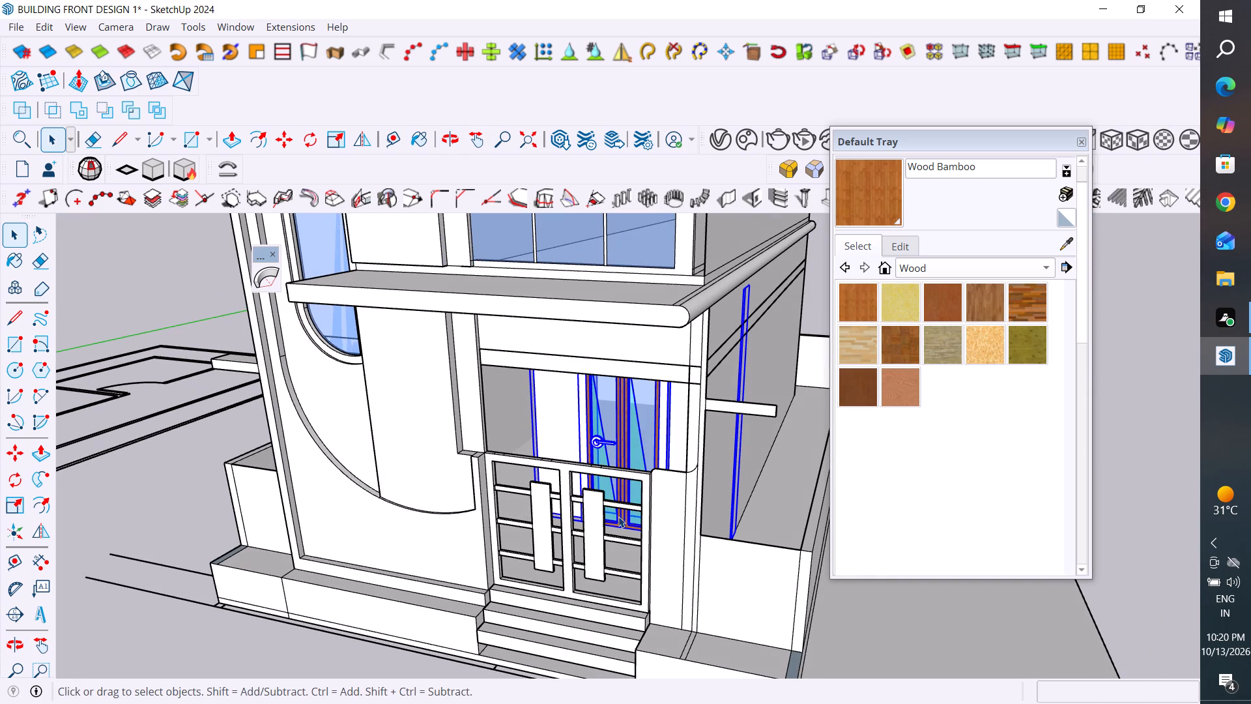
middle_drag(586, 504, 697, 499)
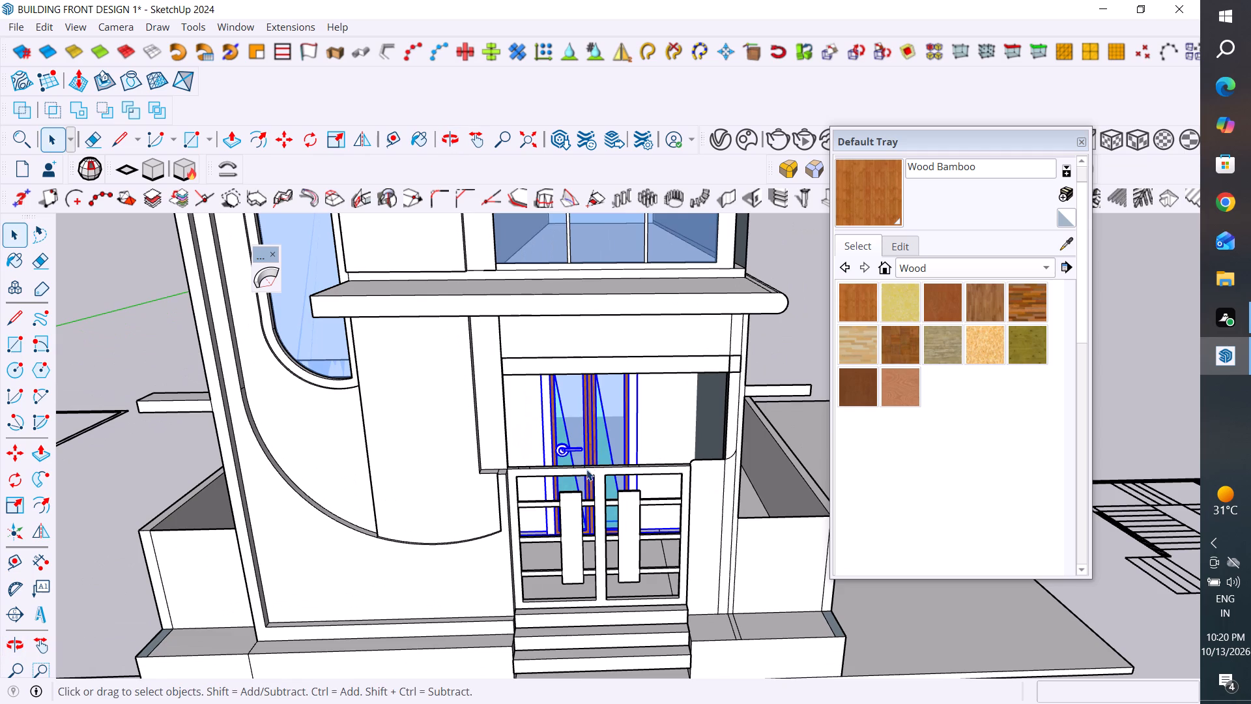
middle_drag(652, 443, 482, 445)
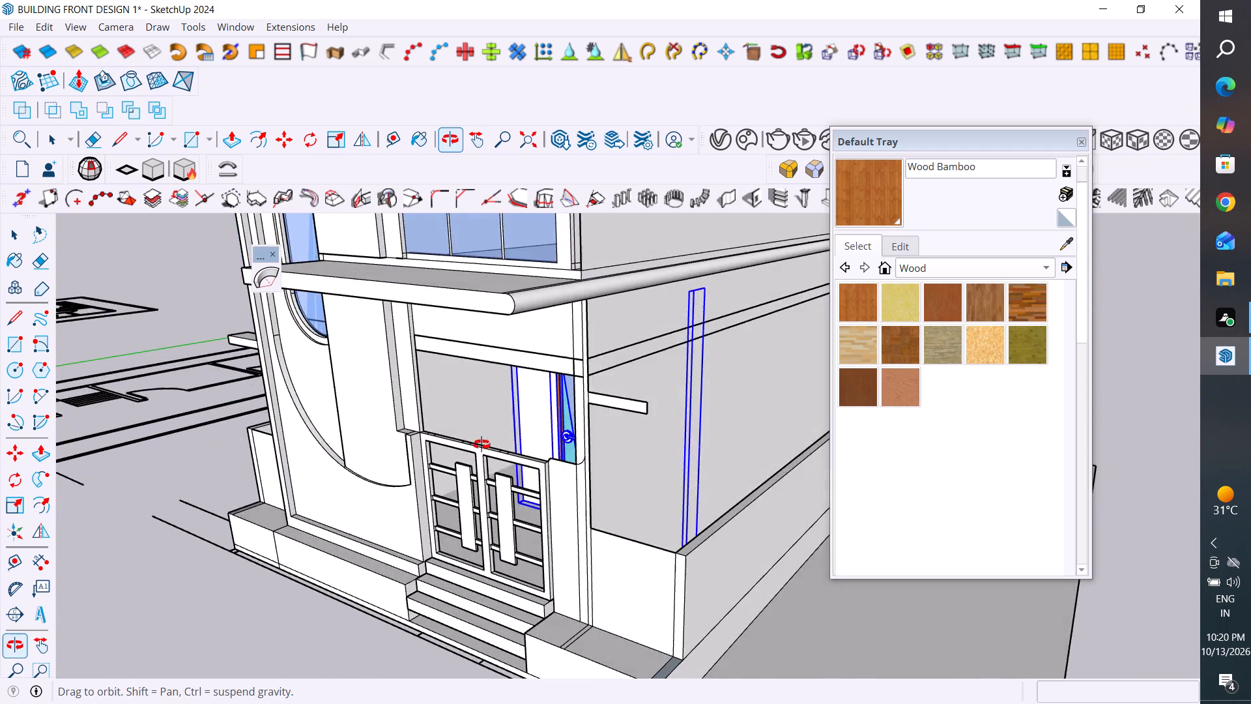
middle_drag(482, 445, 514, 457)
scroll(706, 457, up, 4)
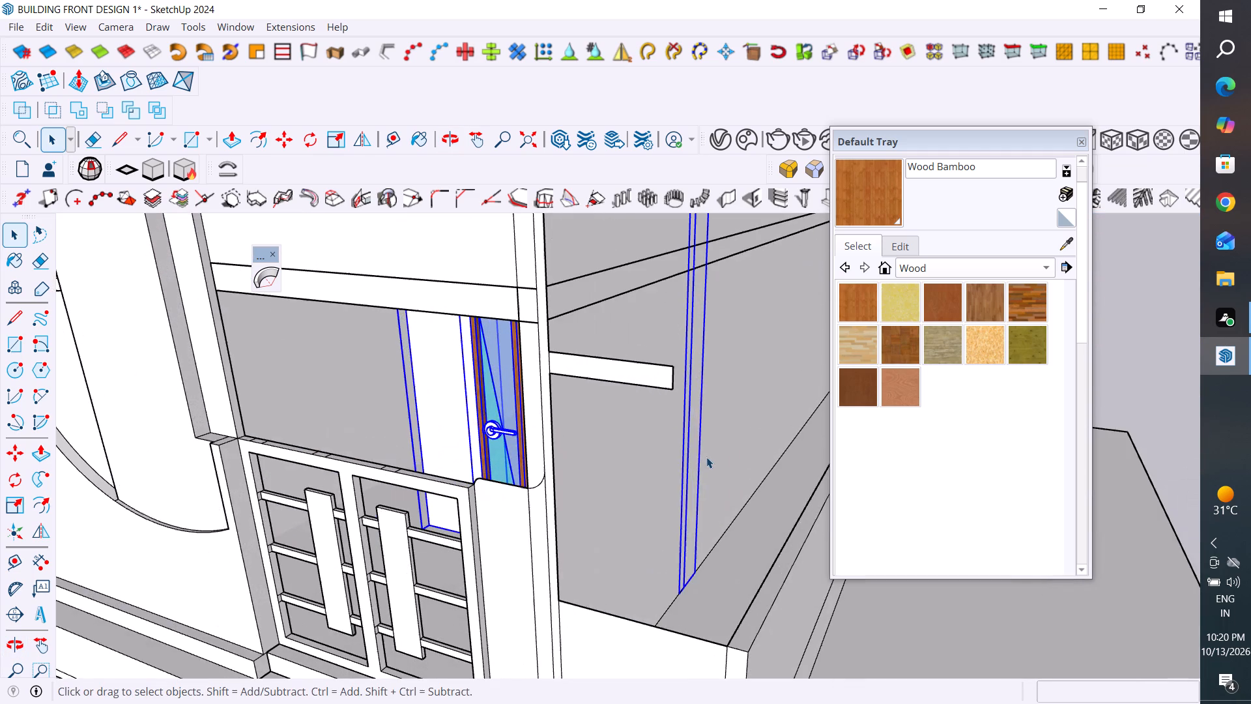
Move the wall-and-door group by its bottom corner about 18" down onto the interior floor beside the side wall.
middle_drag(685, 508, 680, 555)
scroll(680, 580, up, 9)
middle_click(682, 569)
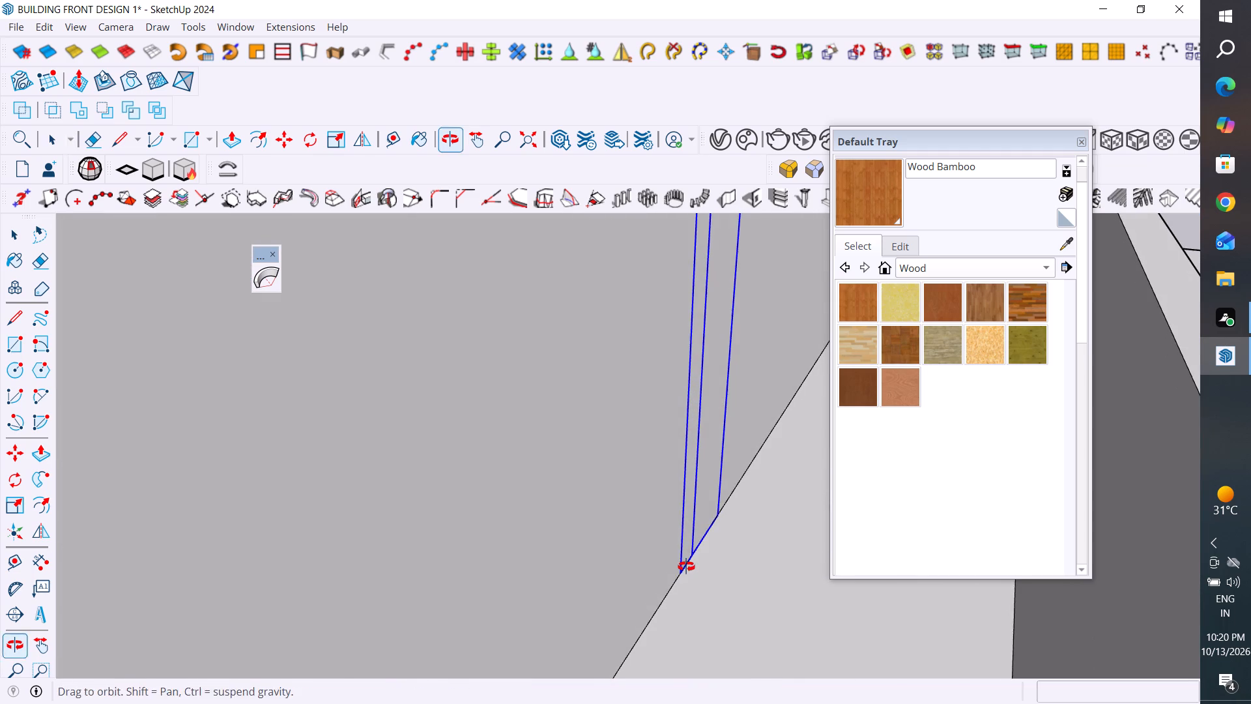
scroll(710, 526, down, 5)
middle_drag(493, 523, 725, 525)
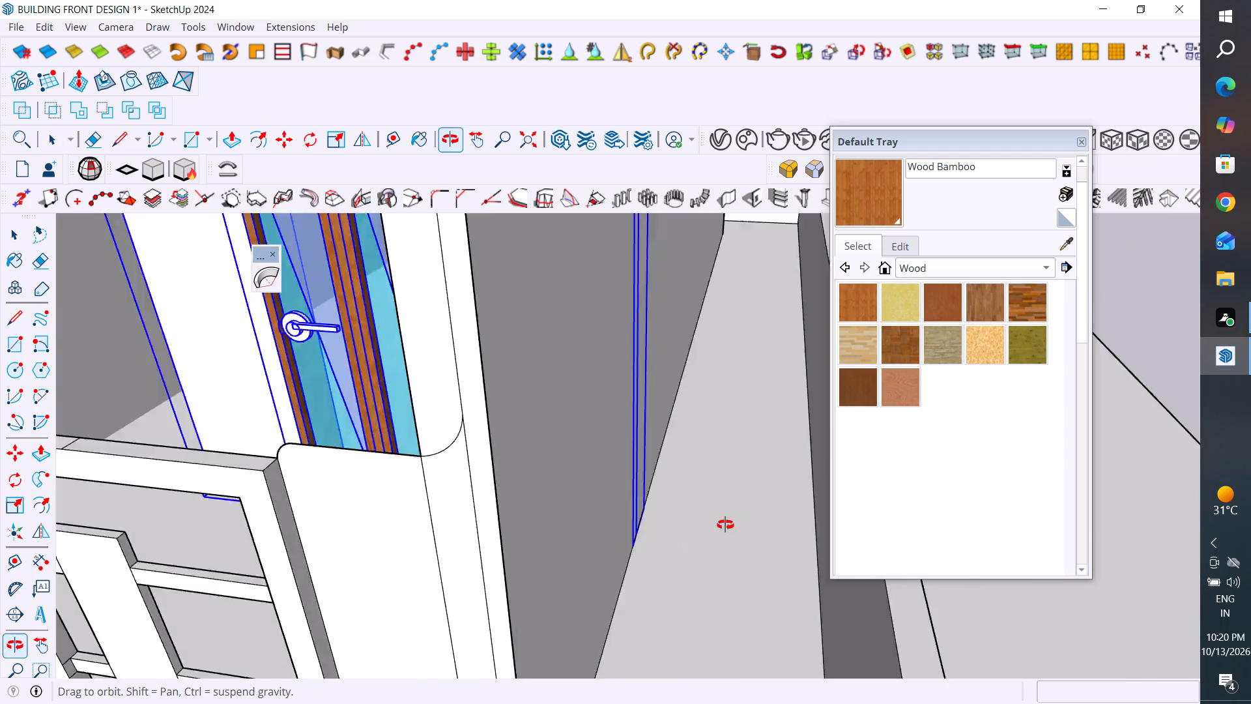
middle_drag(725, 525, 730, 525)
middle_drag(491, 463, 503, 550)
scroll(478, 493, up, 2)
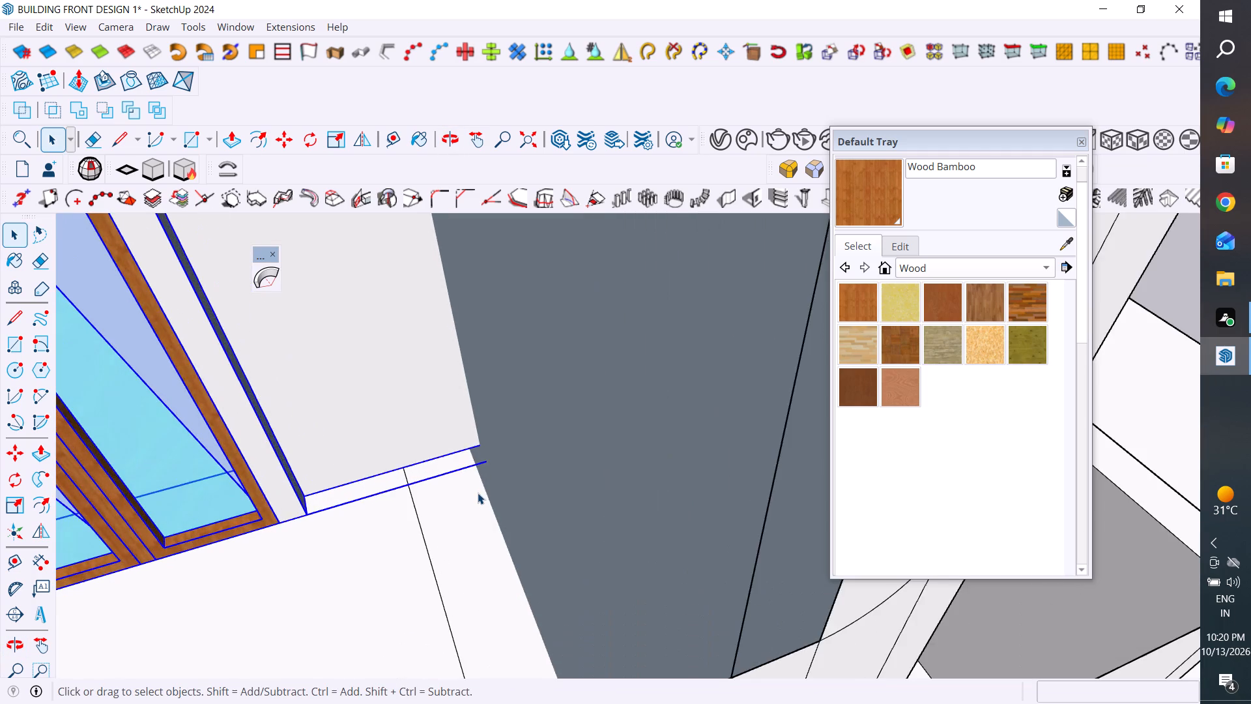
middle_drag(478, 488, 485, 458)
scroll(435, 537, up, 4)
middle_drag(438, 536, 509, 450)
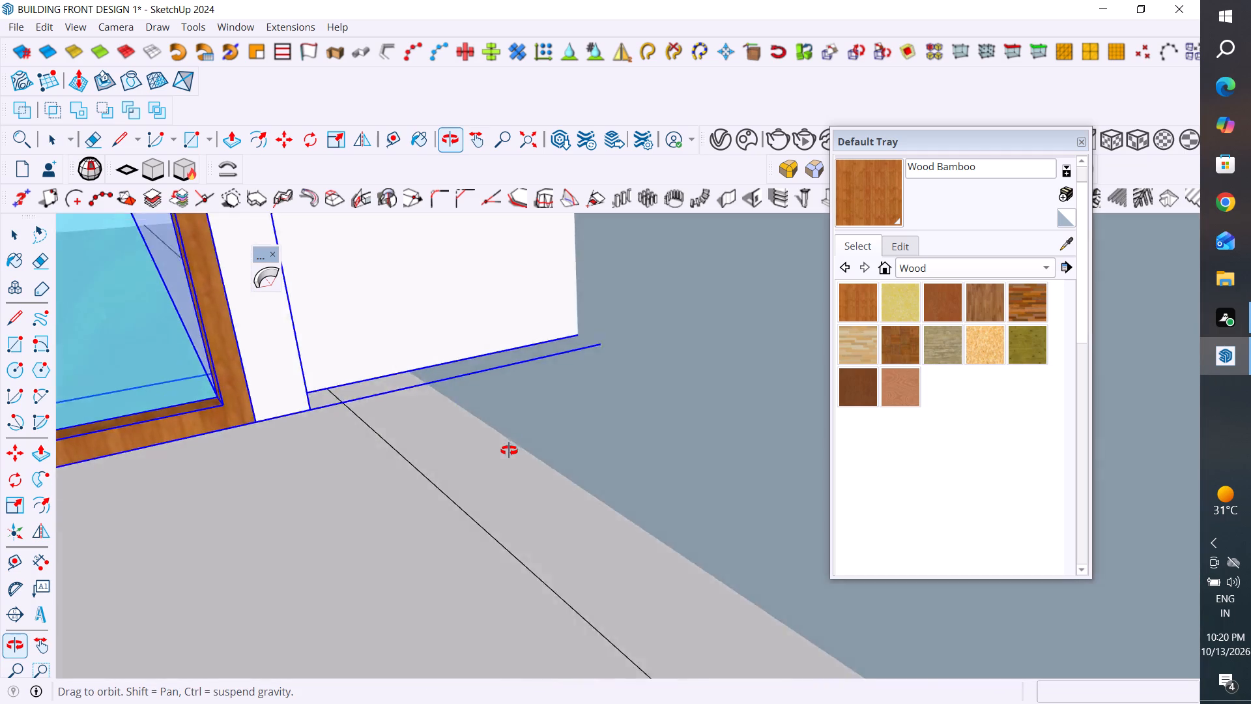
middle_drag(509, 450, 513, 428)
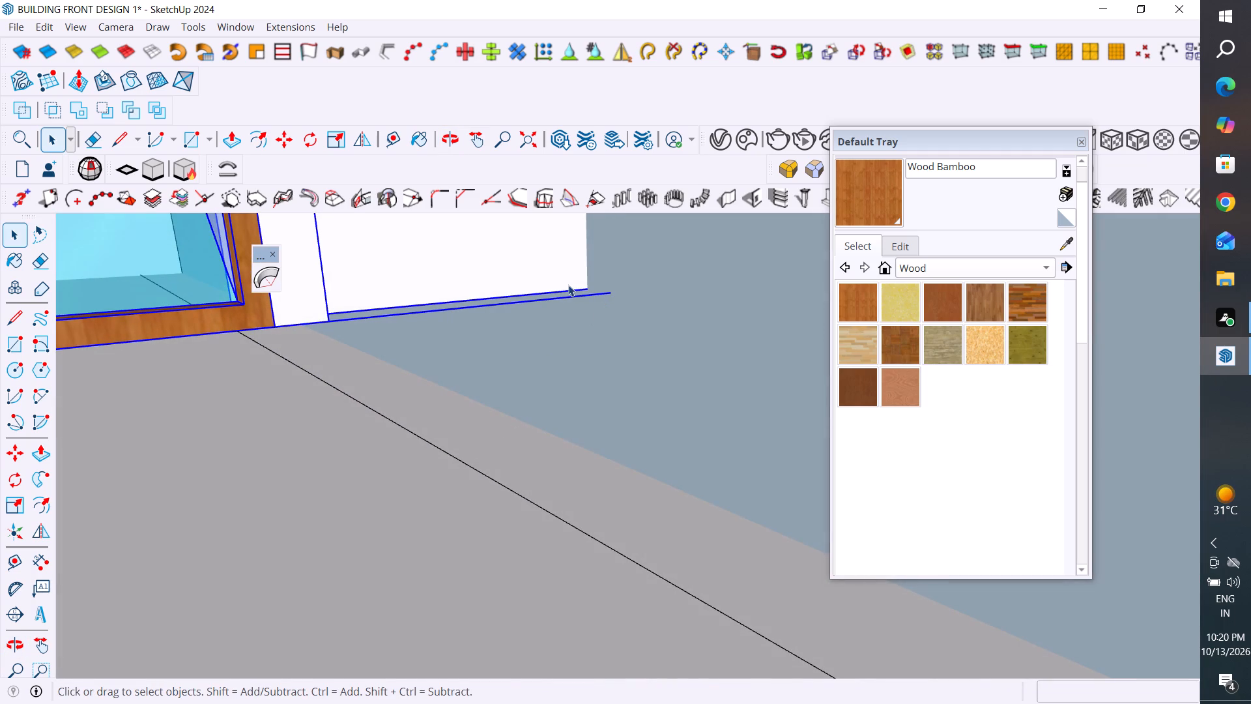
key(m)
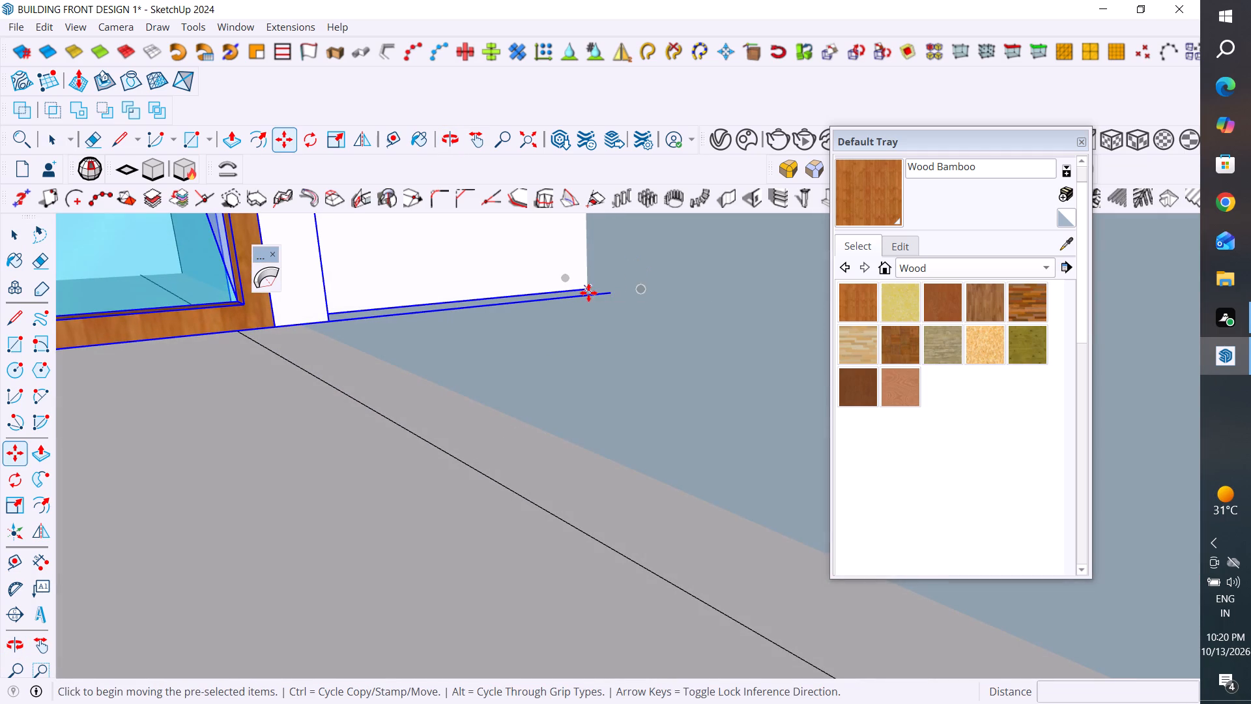
click(588, 291)
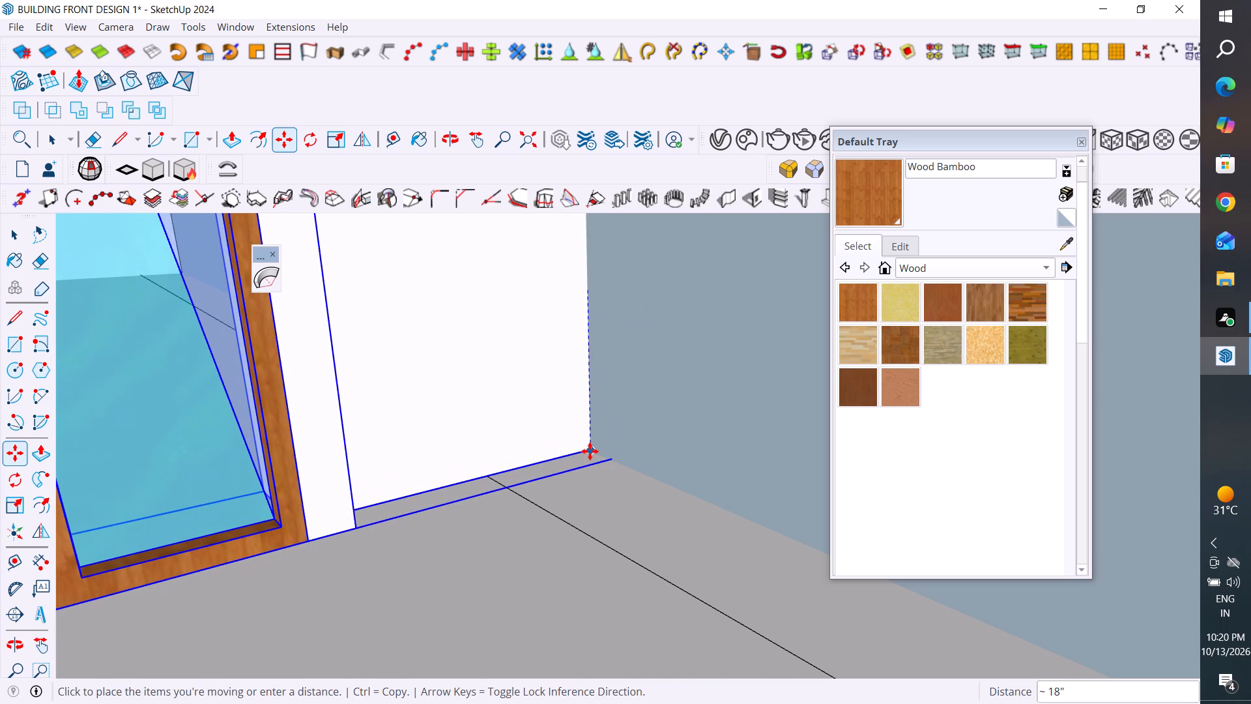
click(590, 451)
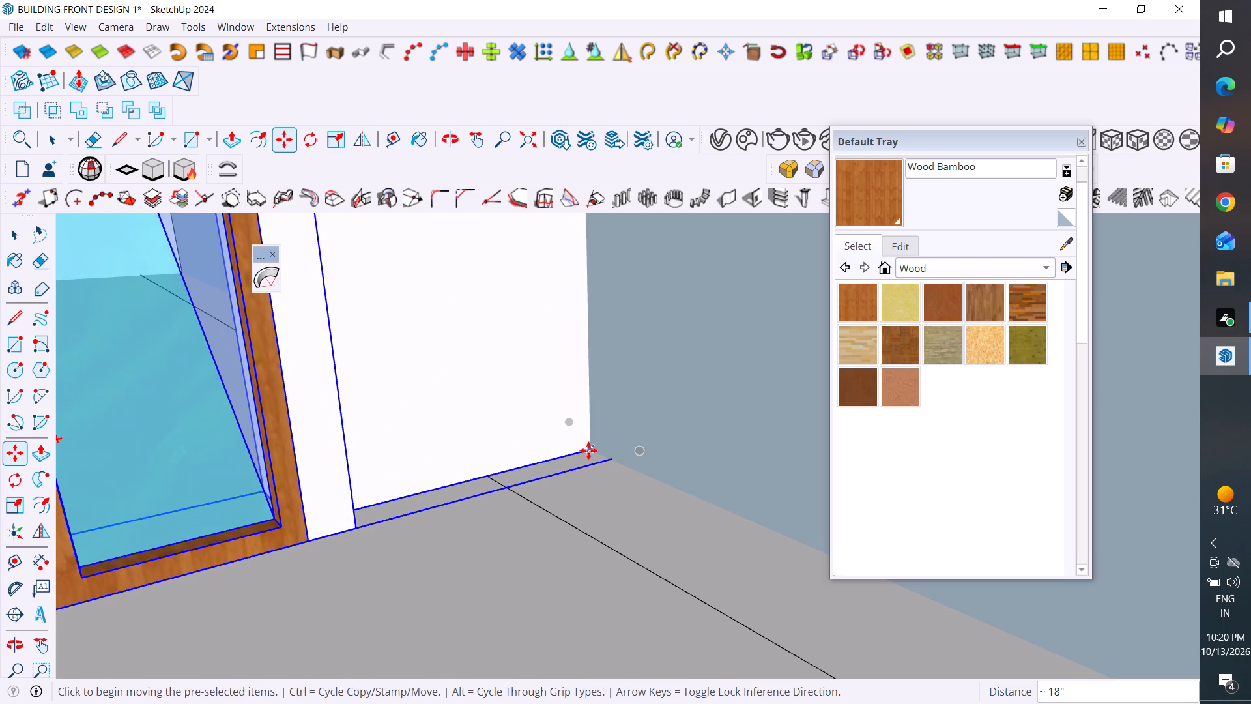
Move the wall-and-door group 4" along the red axis, out of the building's side wall.
click(589, 450)
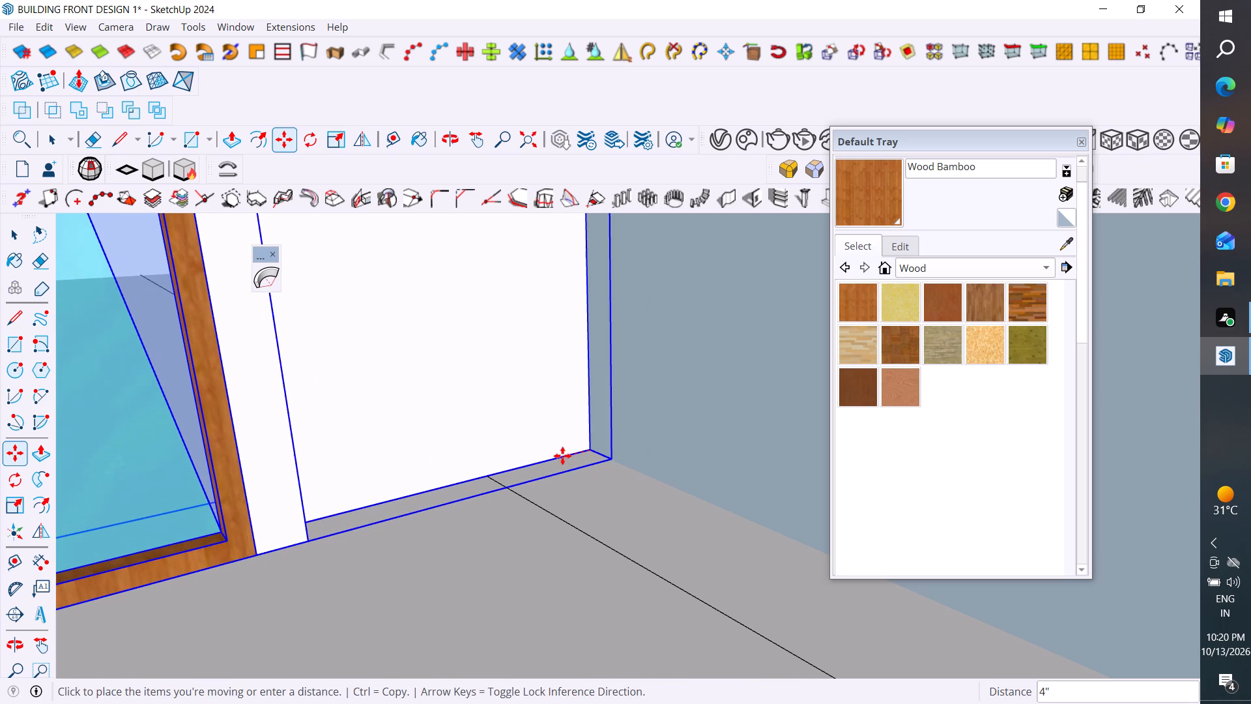
key(Escape)
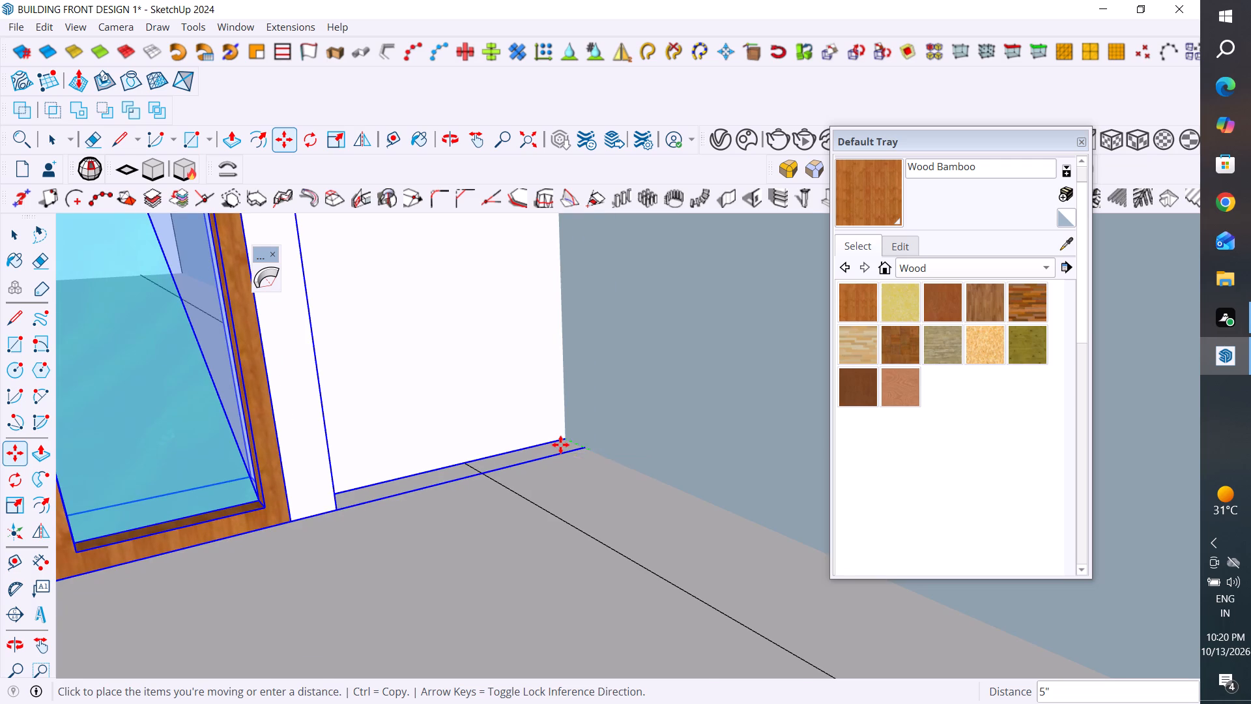
click(592, 450)
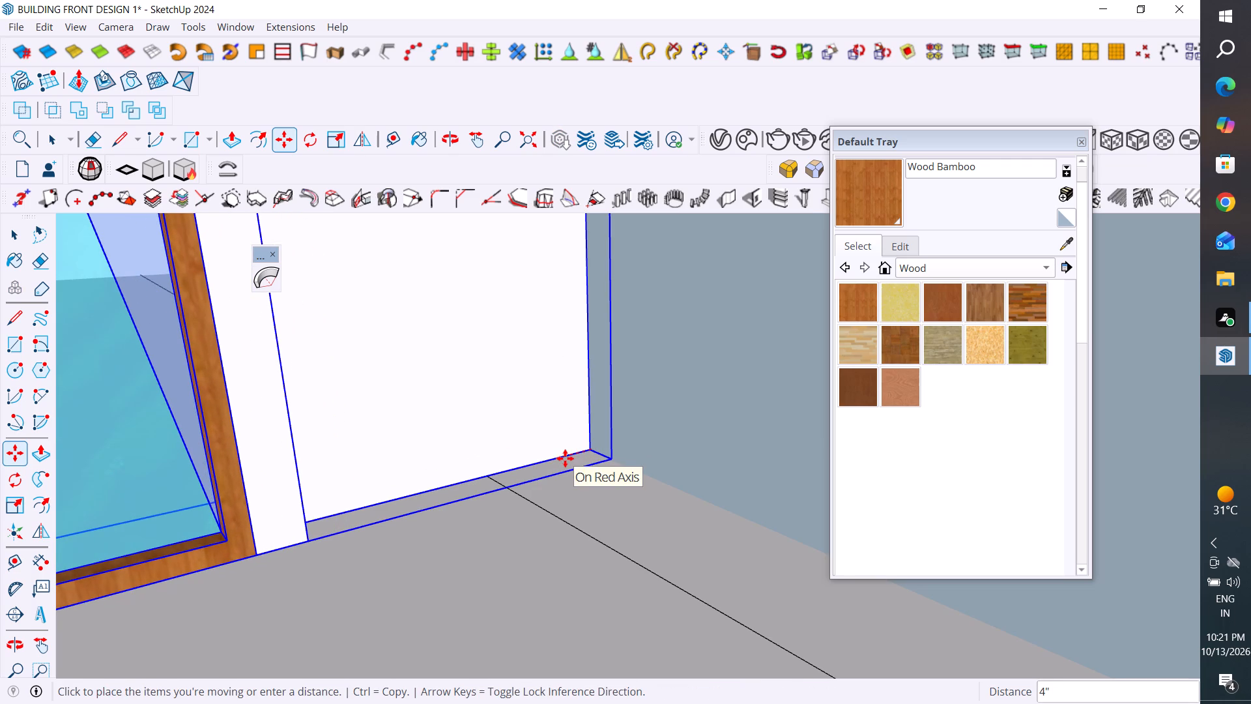
click(566, 458)
scroll(548, 495, down, 13)
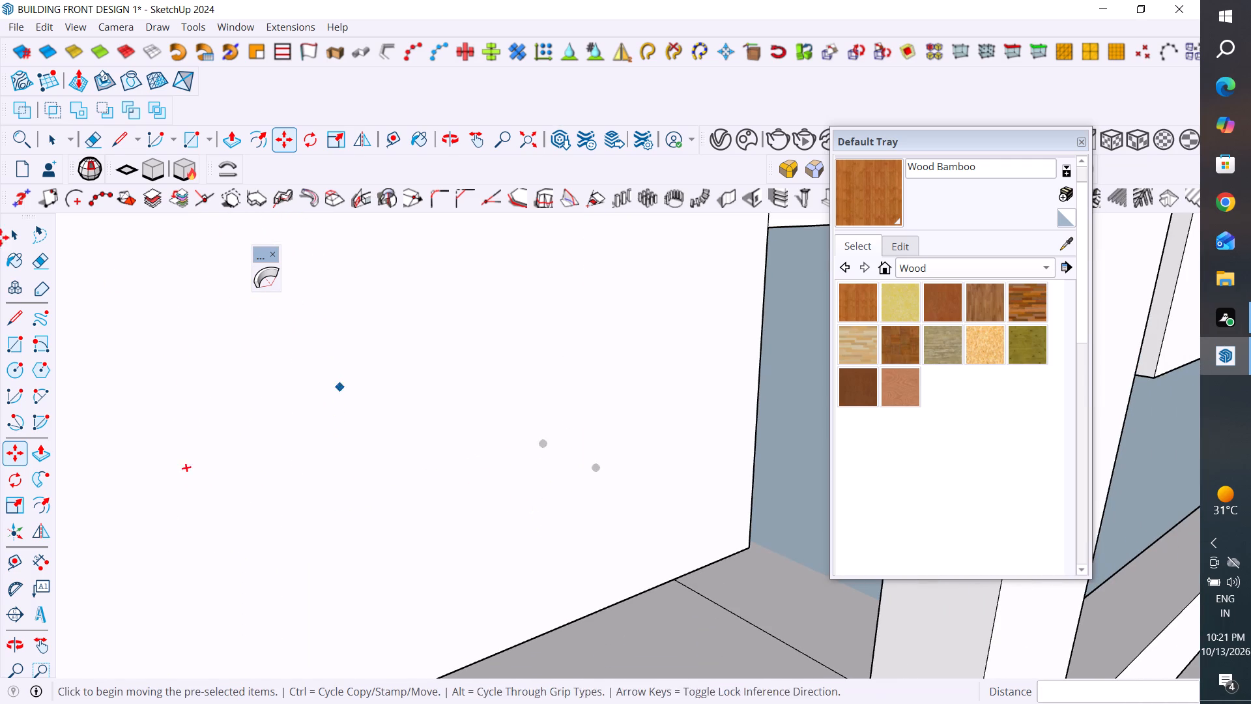
click(13, 231)
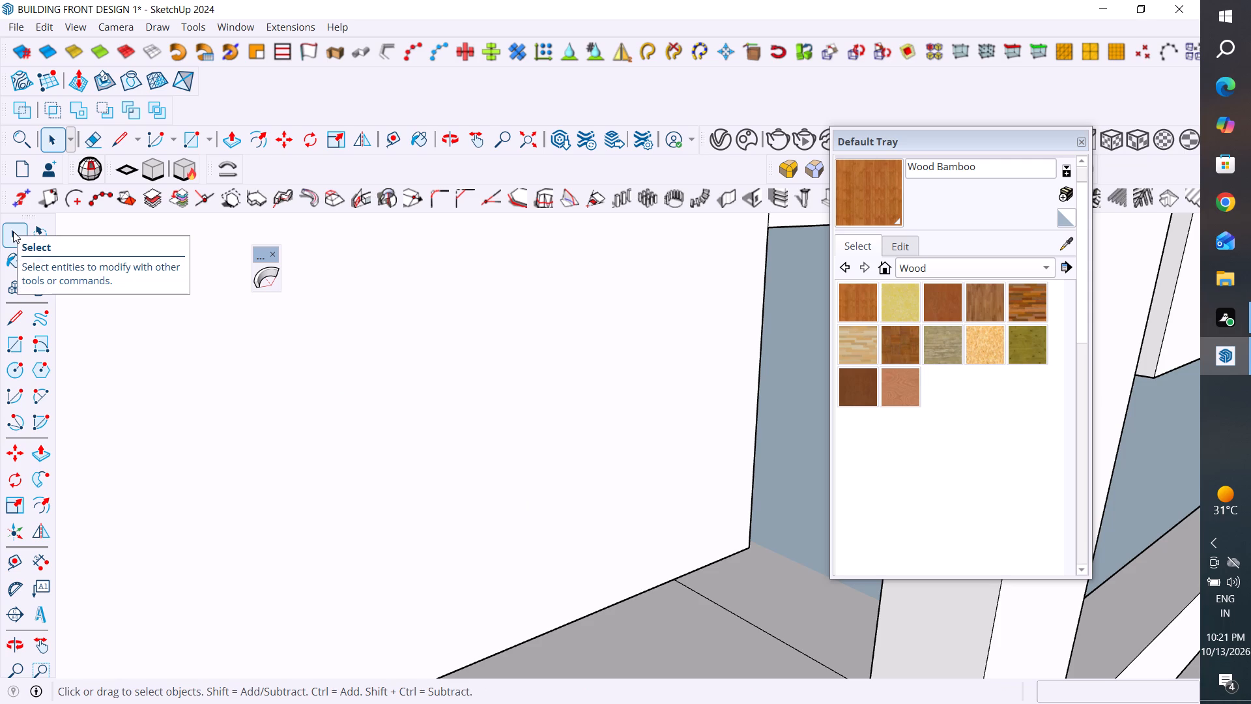
Examine how the wall and door look behind the entrance gate, and view the whole building from both sides.
scroll(378, 396, down, 20)
scroll(378, 396, down, 3)
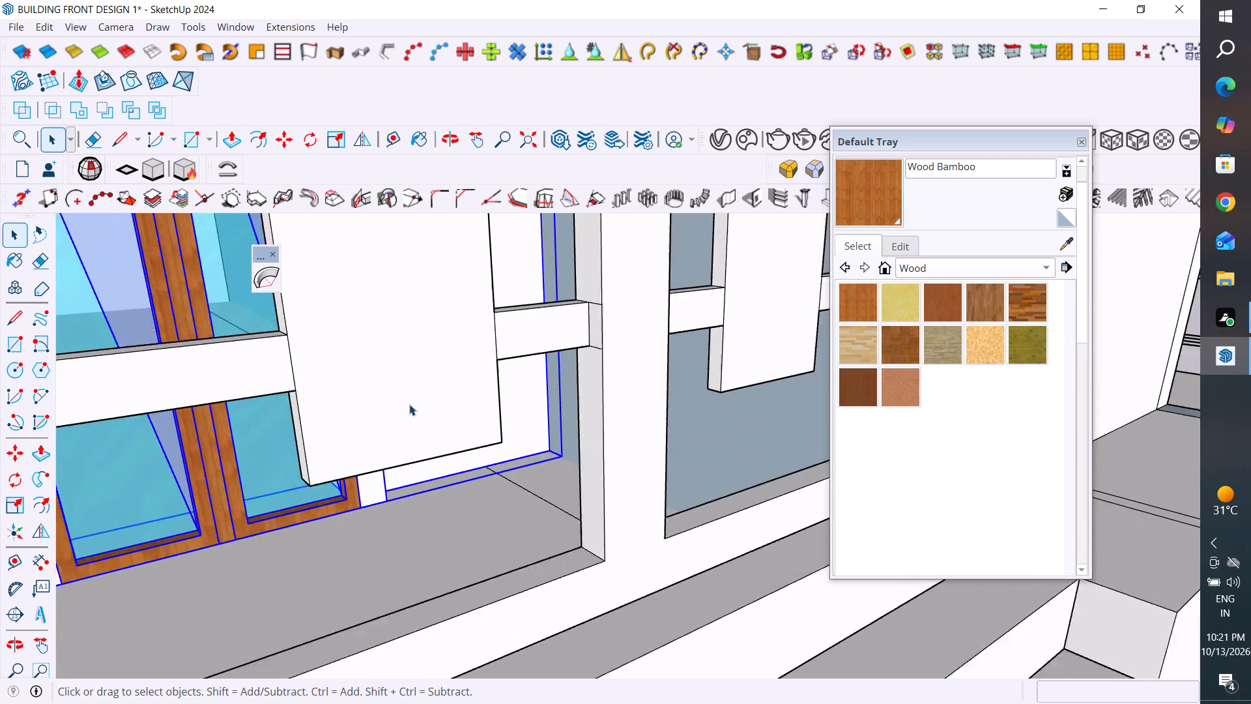
scroll(409, 404, down, 1)
middle_drag(616, 515, 433, 539)
scroll(446, 519, up, 1)
scroll(461, 497, down, 20)
scroll(461, 497, down, 2)
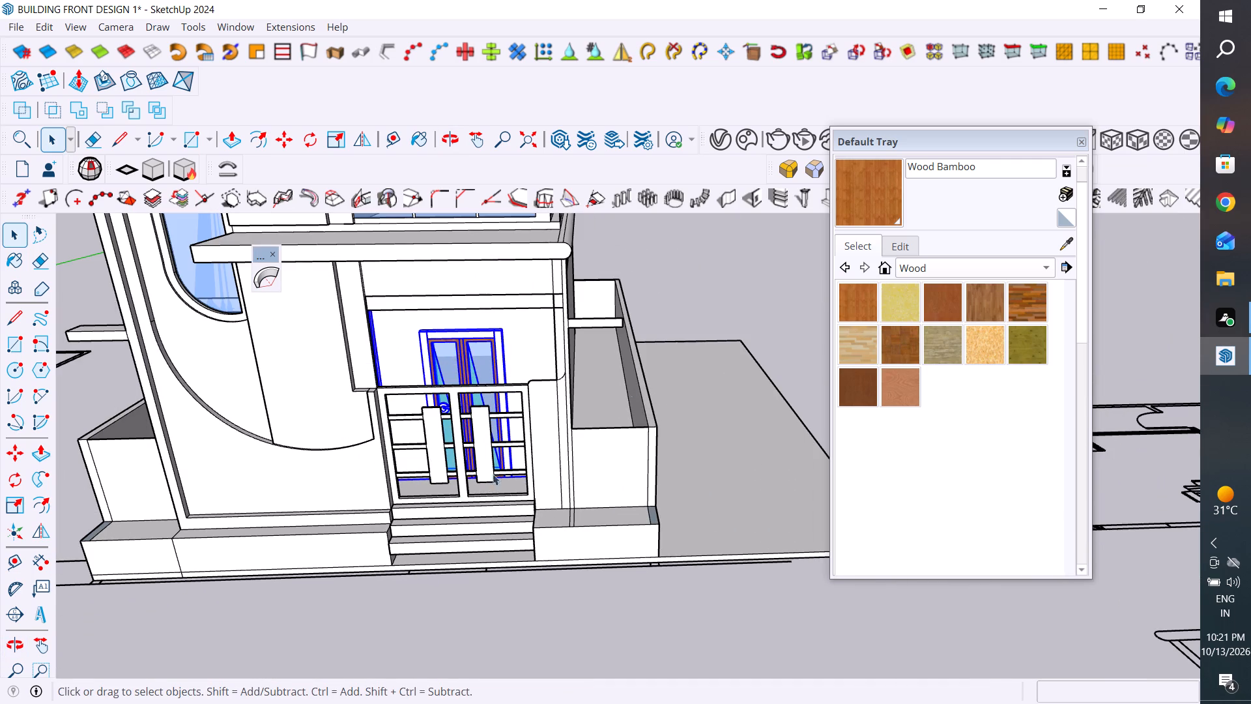
click(683, 284)
middle_drag(457, 449, 497, 436)
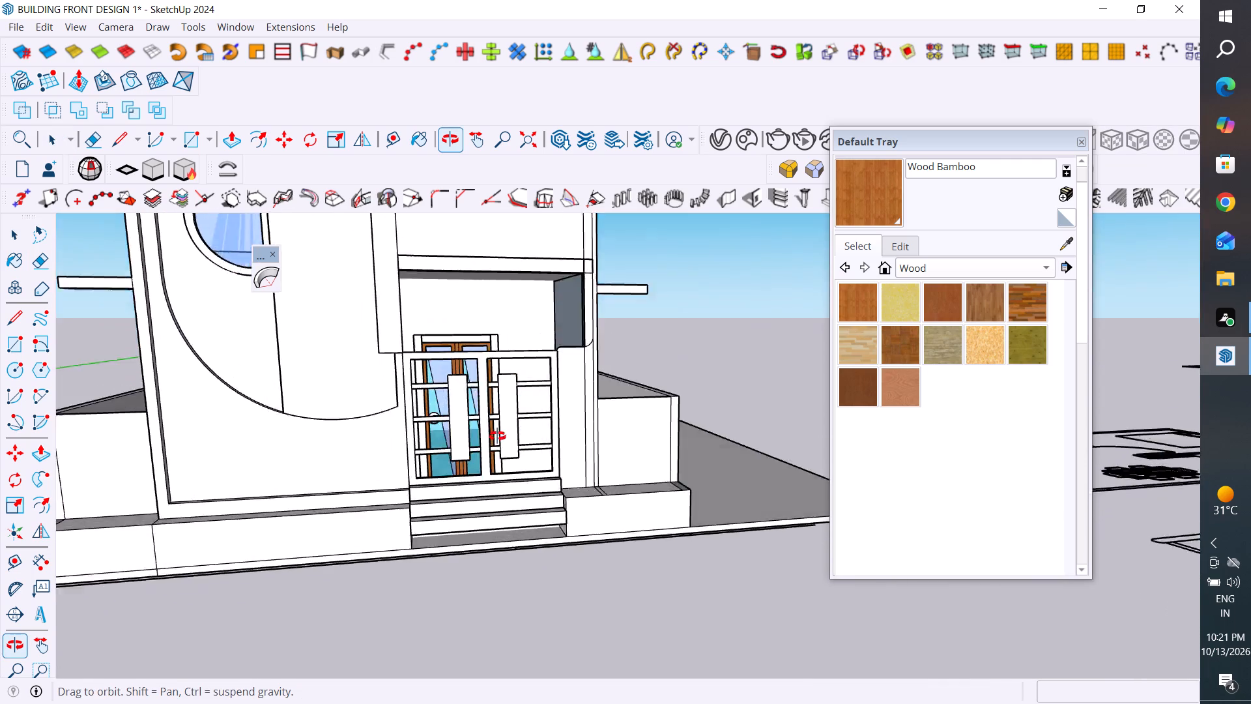
middle_drag(497, 436, 476, 471)
scroll(575, 412, down, 4)
middle_drag(571, 420, 674, 397)
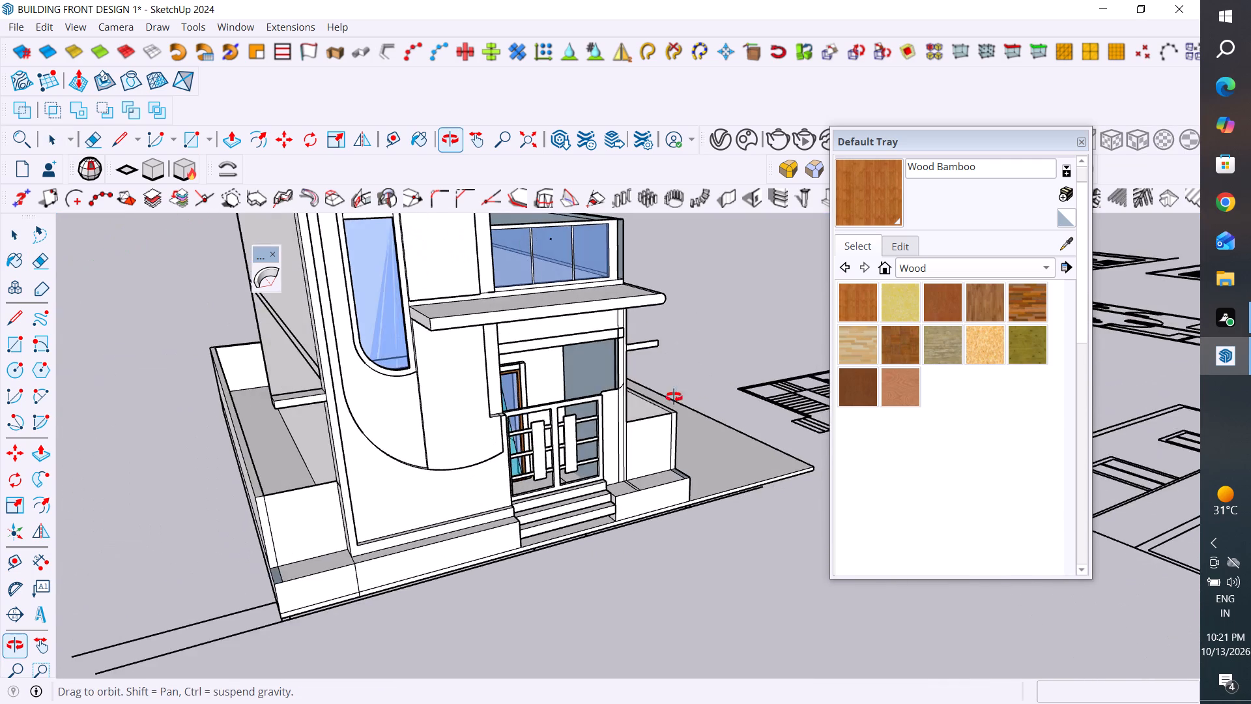
middle_drag(674, 397, 487, 433)
click(492, 613)
scroll(682, 496, down, 5)
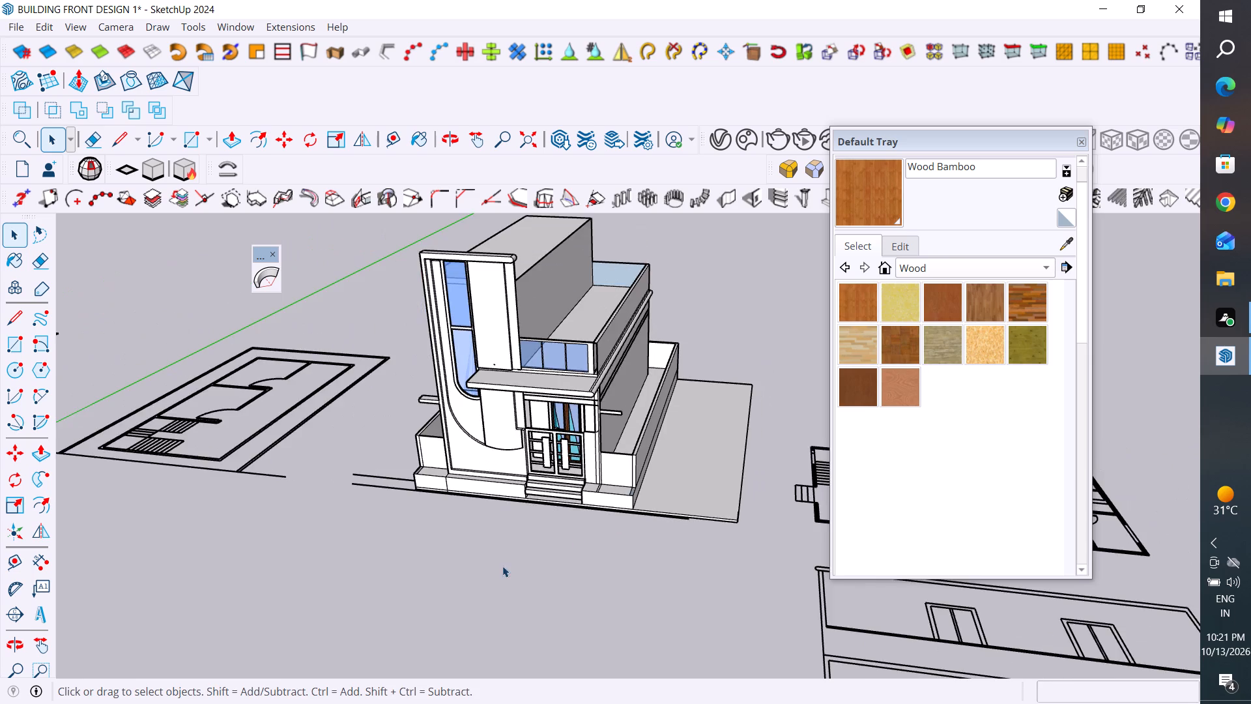
middle_drag(502, 567, 696, 587)
middle_drag(417, 518, 559, 493)
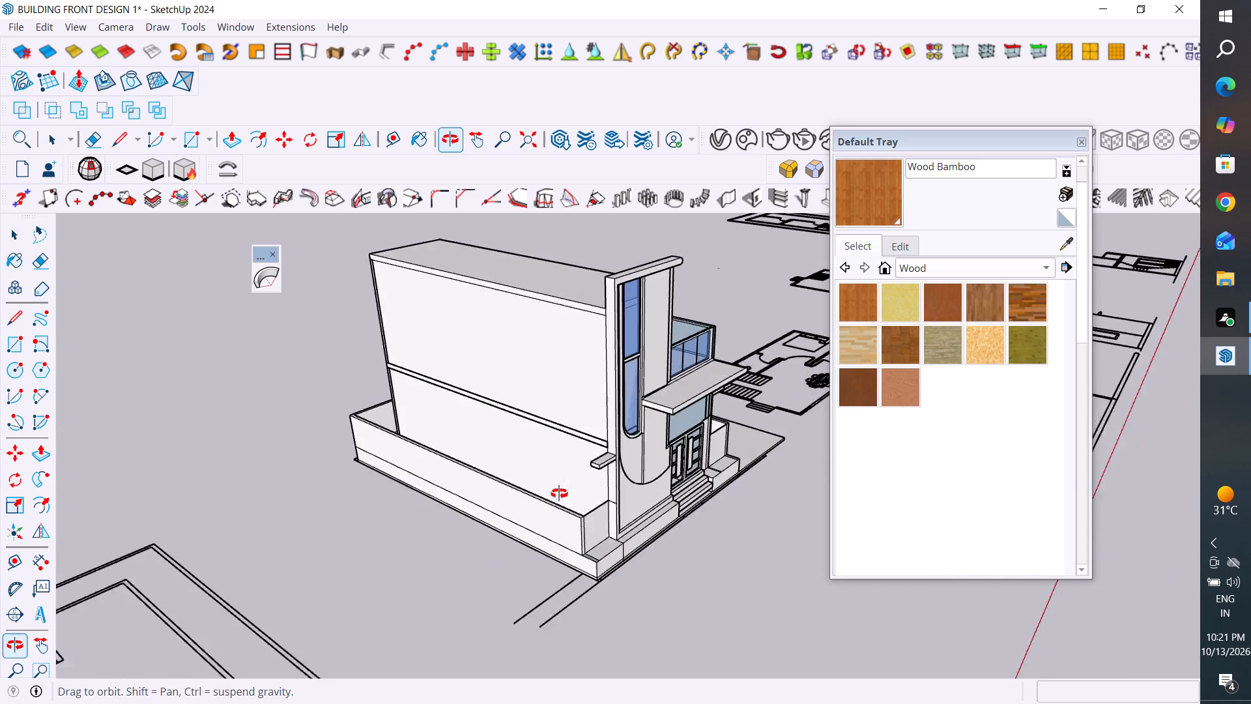
middle_drag(559, 493, 141, 522)
scroll(249, 493, down, 5)
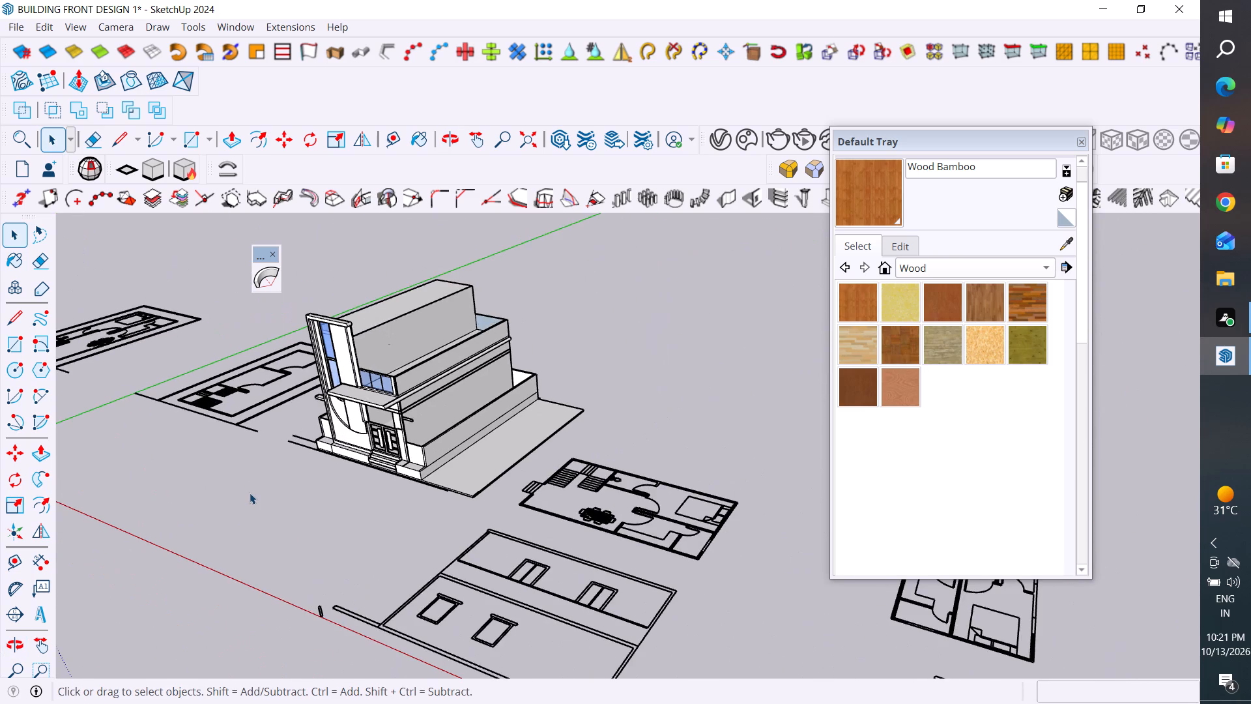
scroll(388, 432, up, 8)
middle_drag(404, 402, 569, 293)
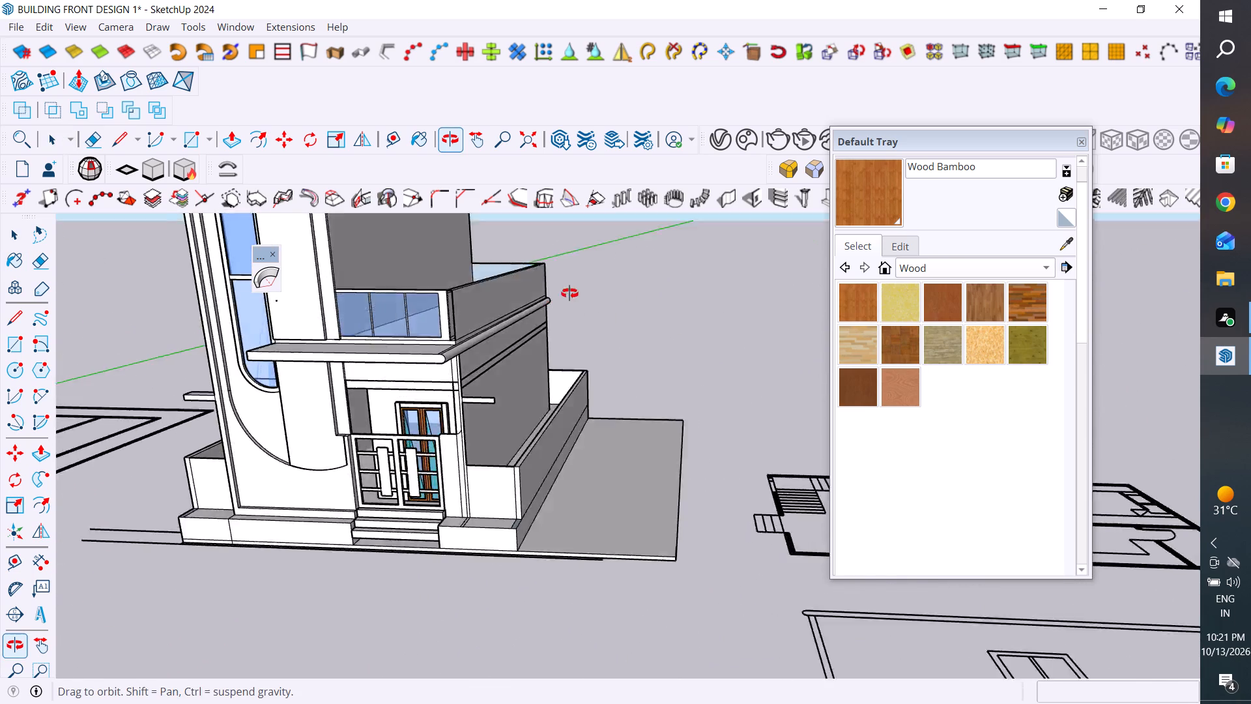
middle_drag(569, 293, 575, 289)
scroll(427, 396, up, 3)
middle_drag(438, 396, 440, 442)
scroll(439, 411, up, 3)
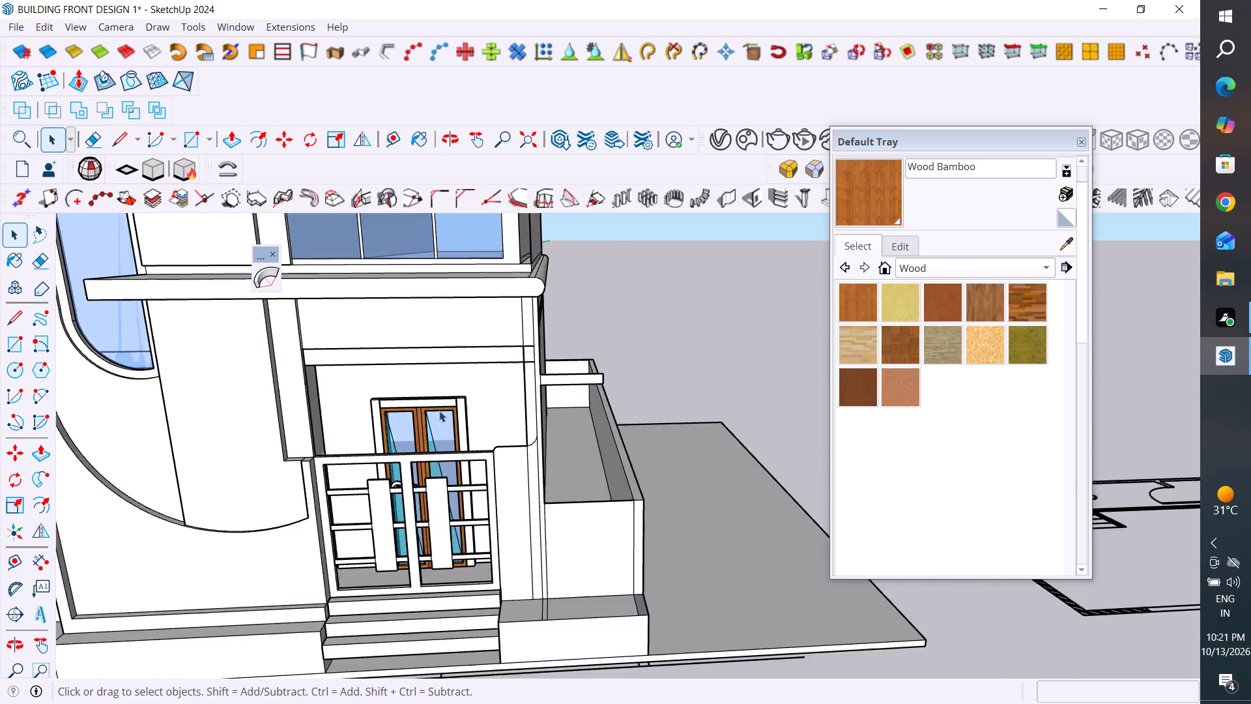
scroll(439, 411, up, 2)
Explode the wall-and-door group behind the entrance so its wall, frame and door are separate.
click(439, 404)
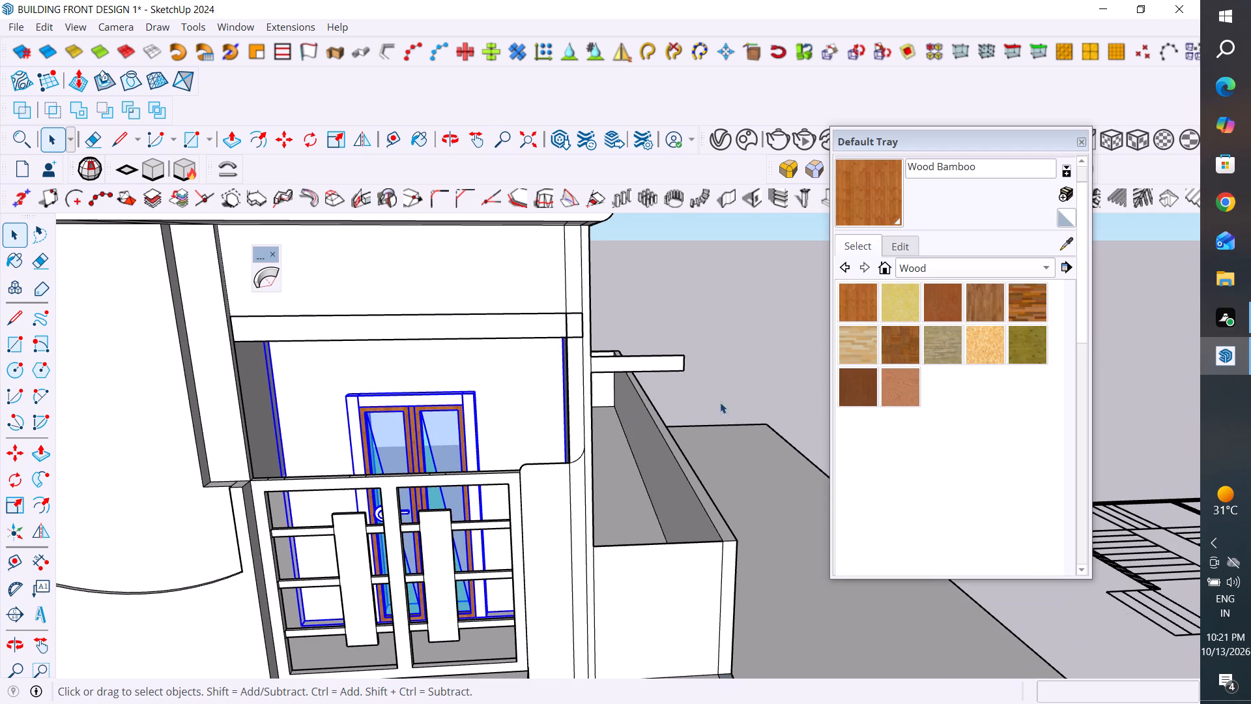
click(782, 390)
click(448, 407)
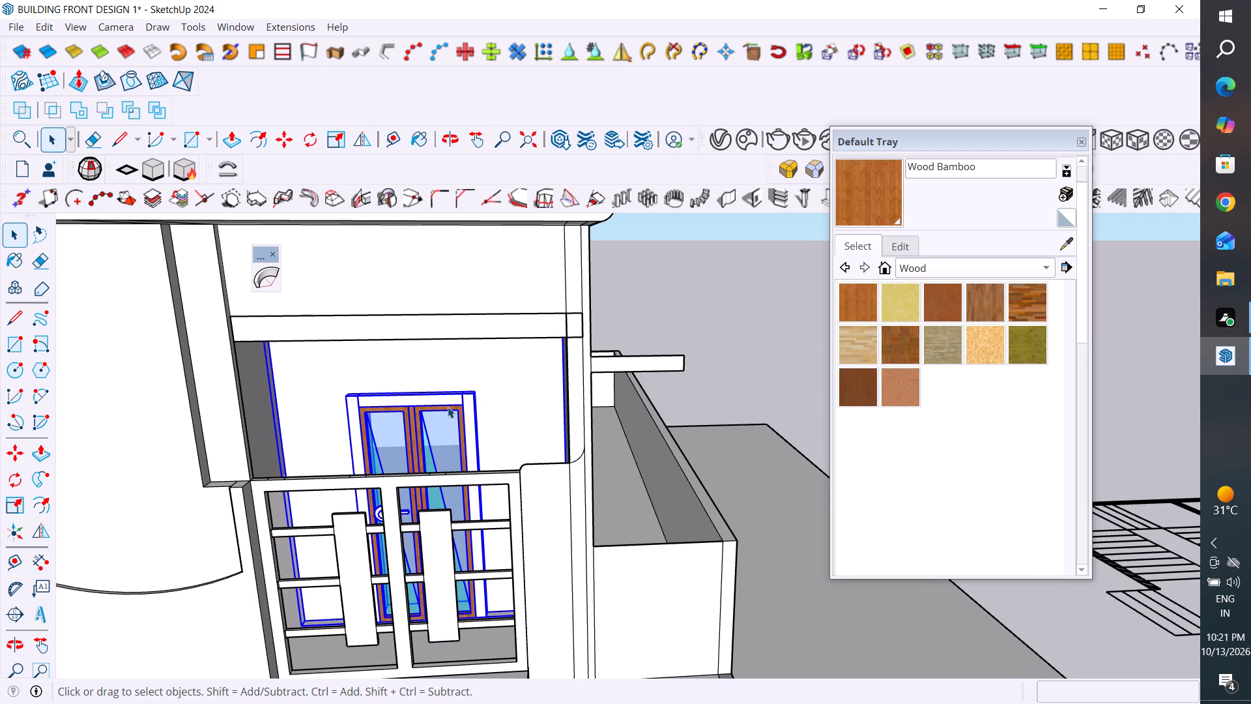
right_click(448, 407)
click(514, 119)
click(700, 406)
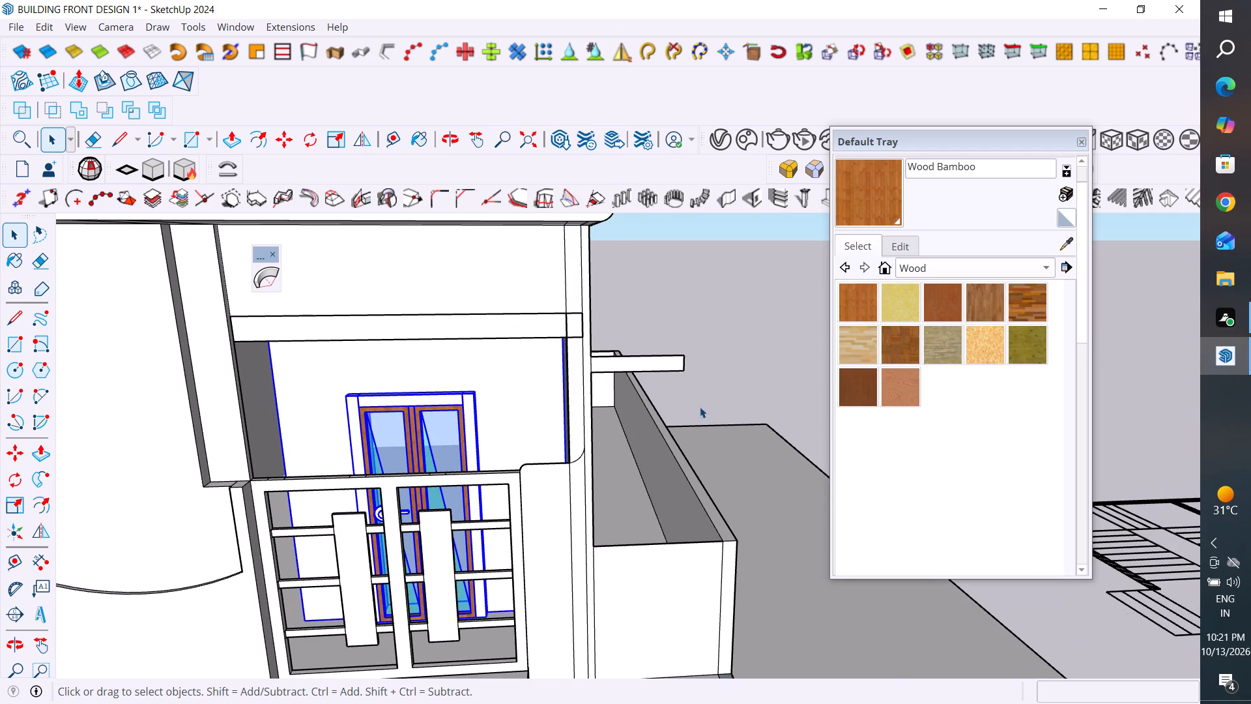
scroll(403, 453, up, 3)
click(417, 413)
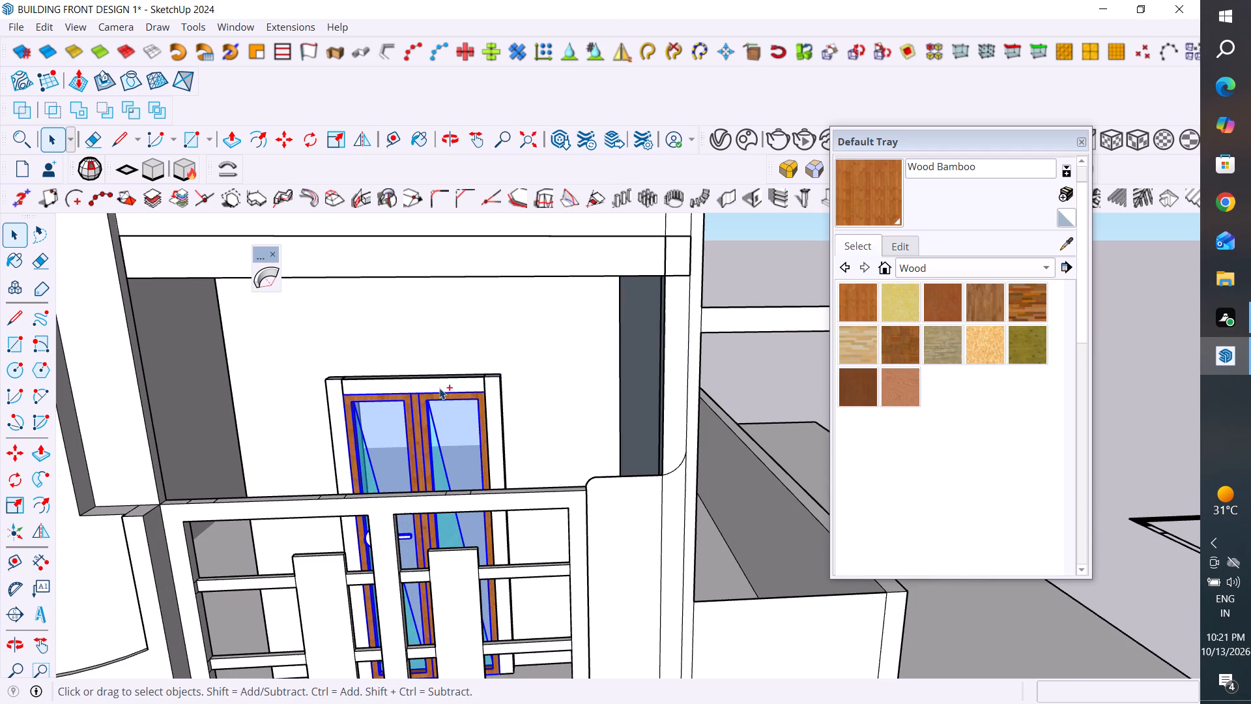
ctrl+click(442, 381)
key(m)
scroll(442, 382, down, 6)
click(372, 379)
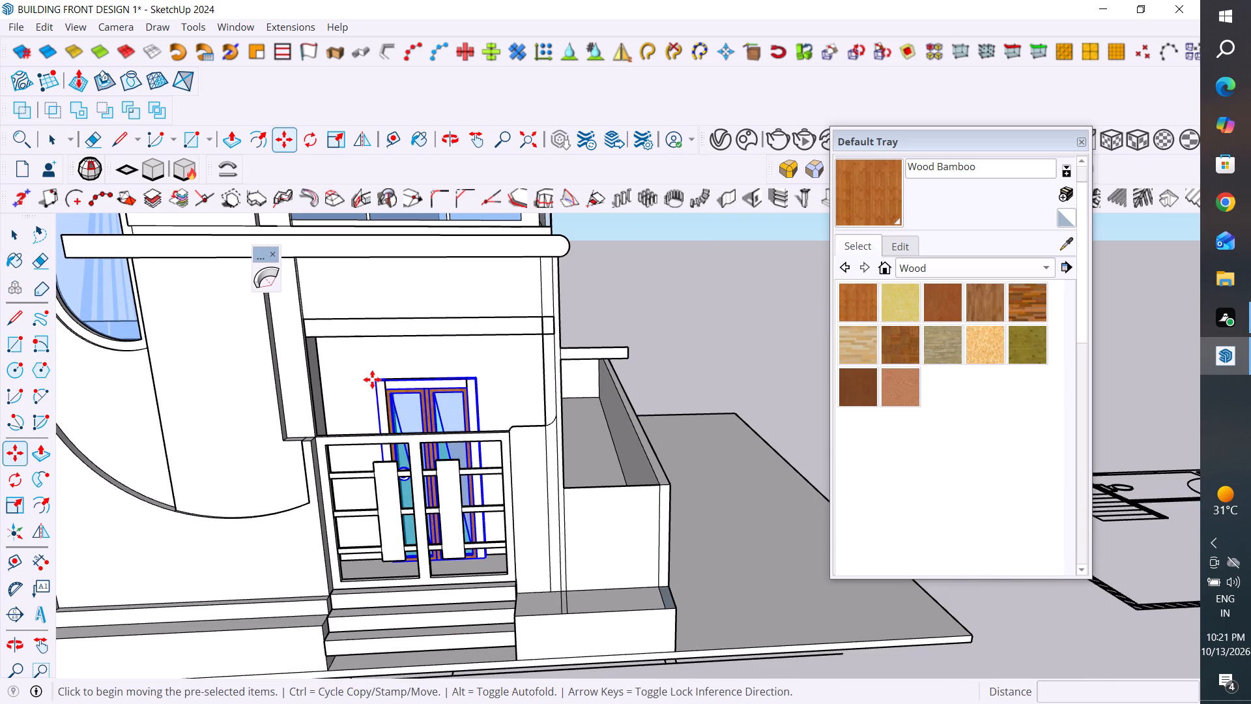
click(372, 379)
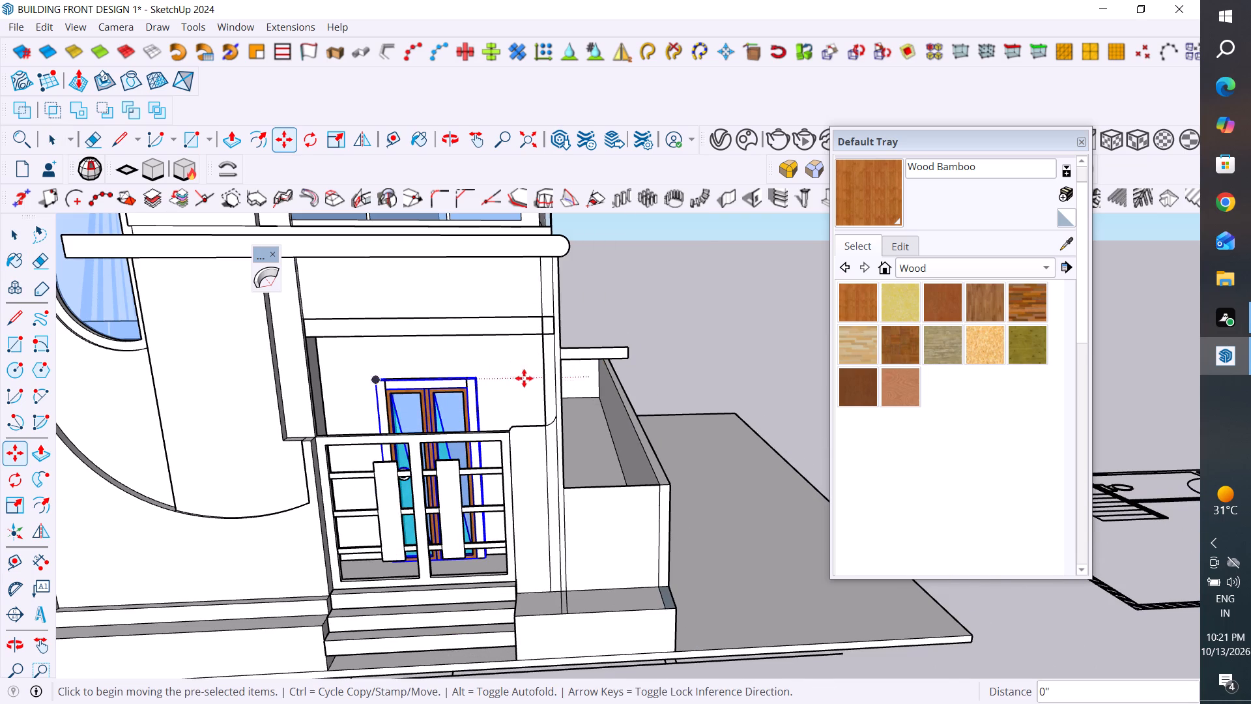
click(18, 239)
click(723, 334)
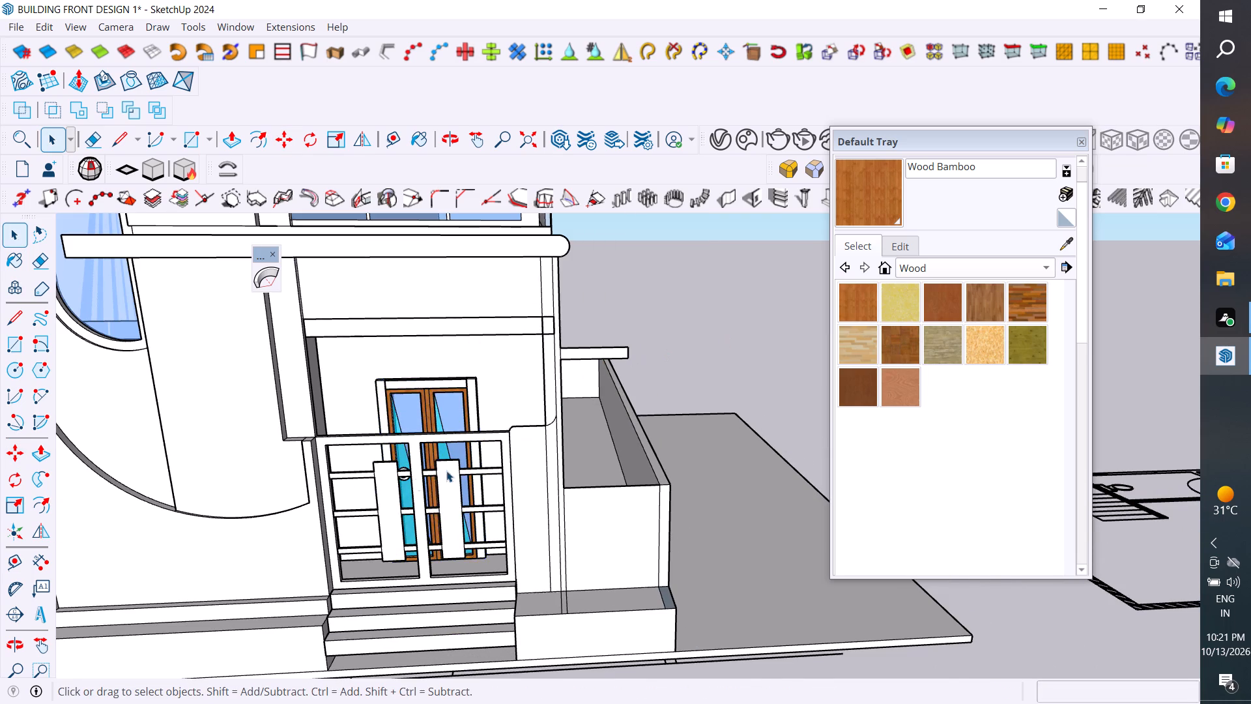
Copy the double-leaf door together with its frame about 152" along the red axis, outside the building's side.
scroll(416, 406, up, 3)
click(421, 405)
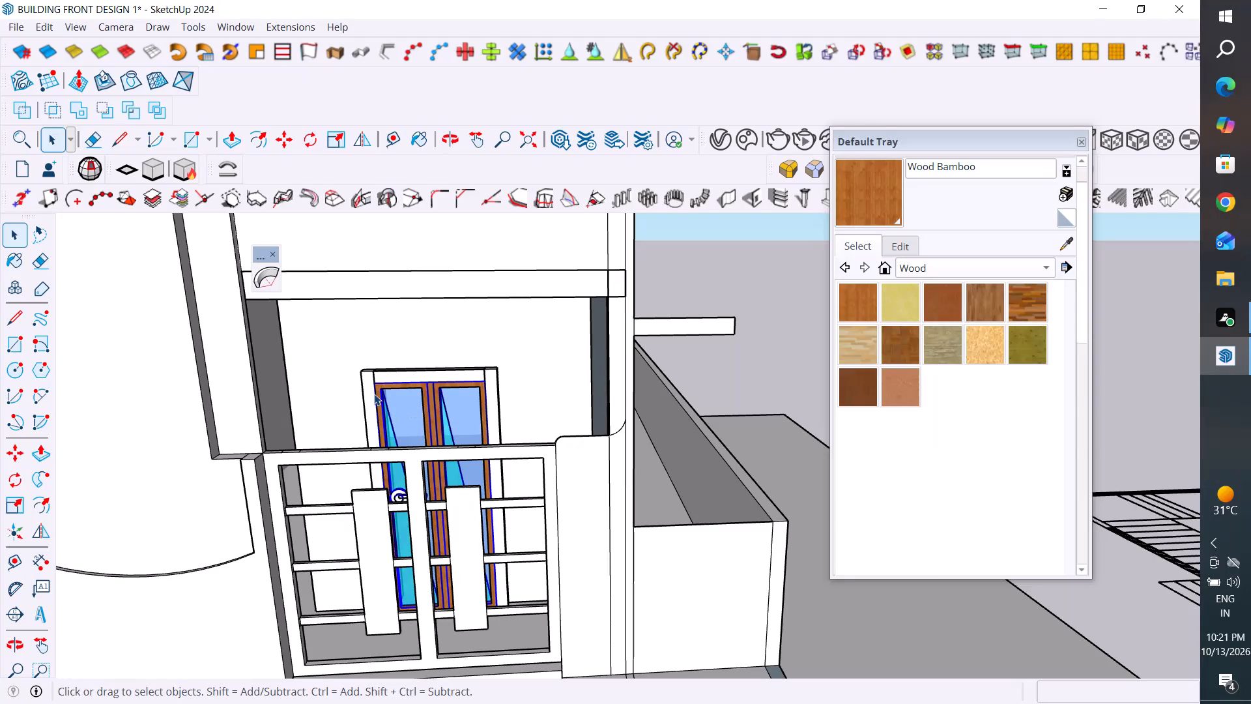
ctrl+click(378, 376)
key(m)
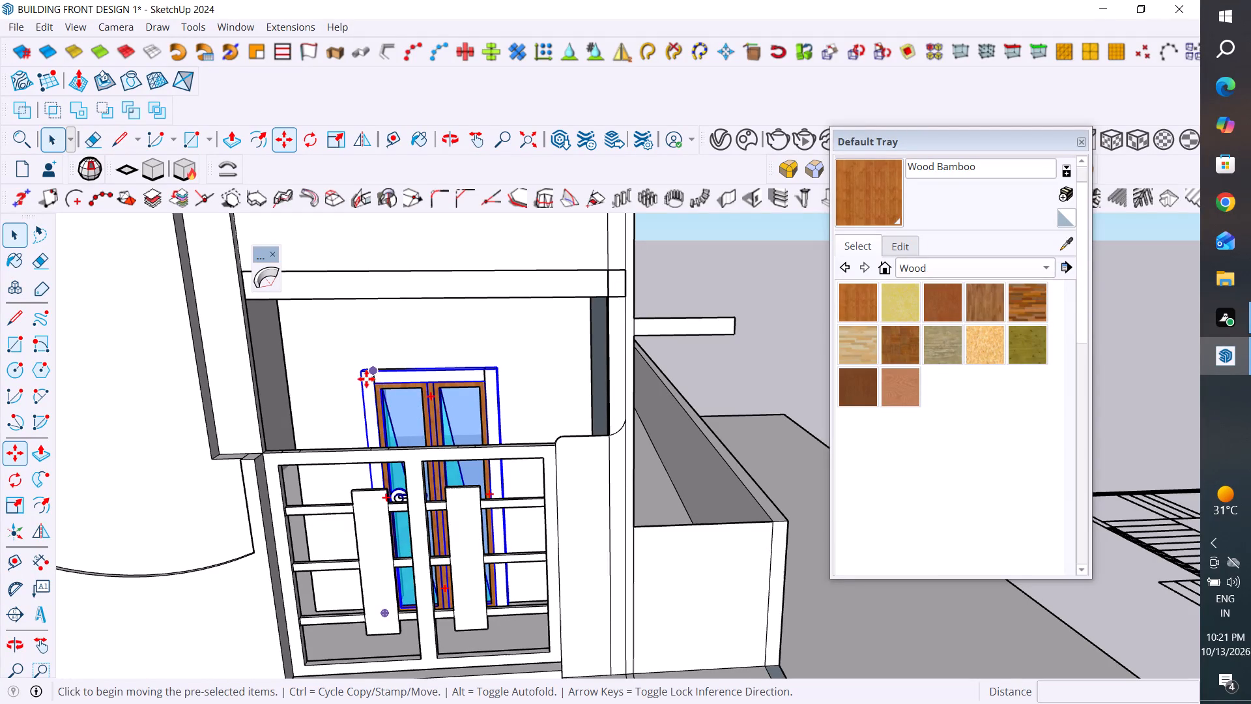
click(364, 375)
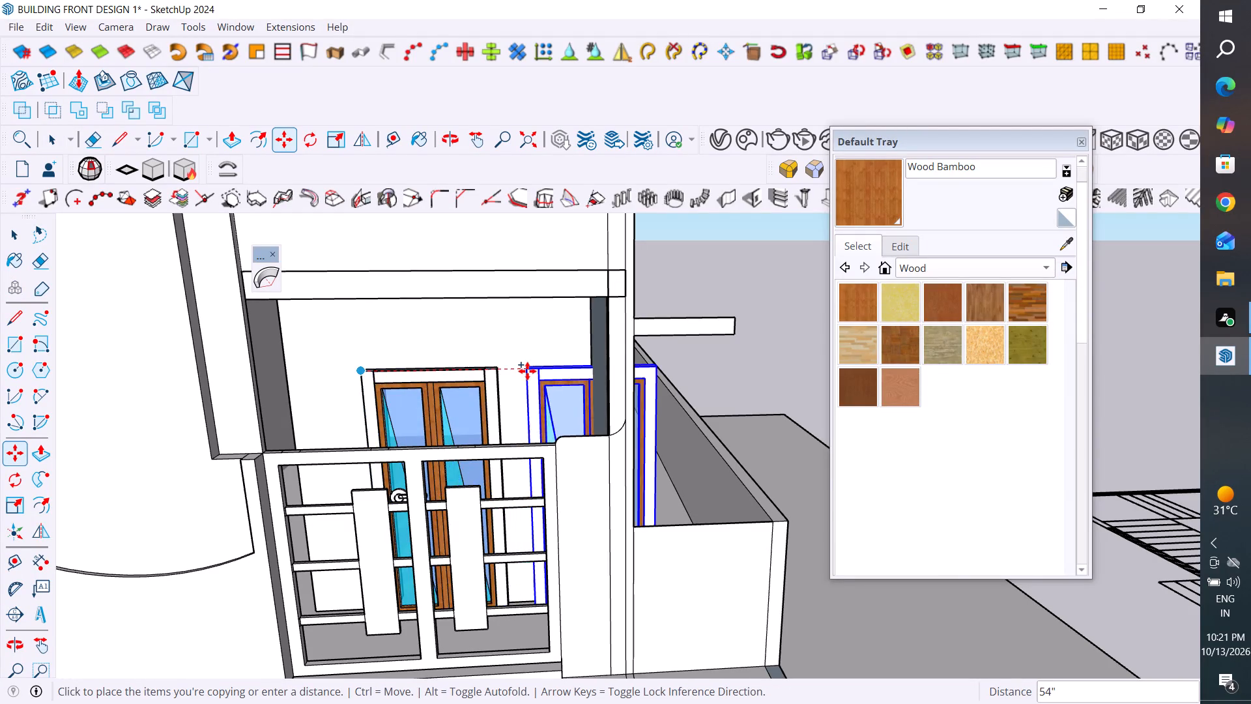
scroll(527, 371, down, 5)
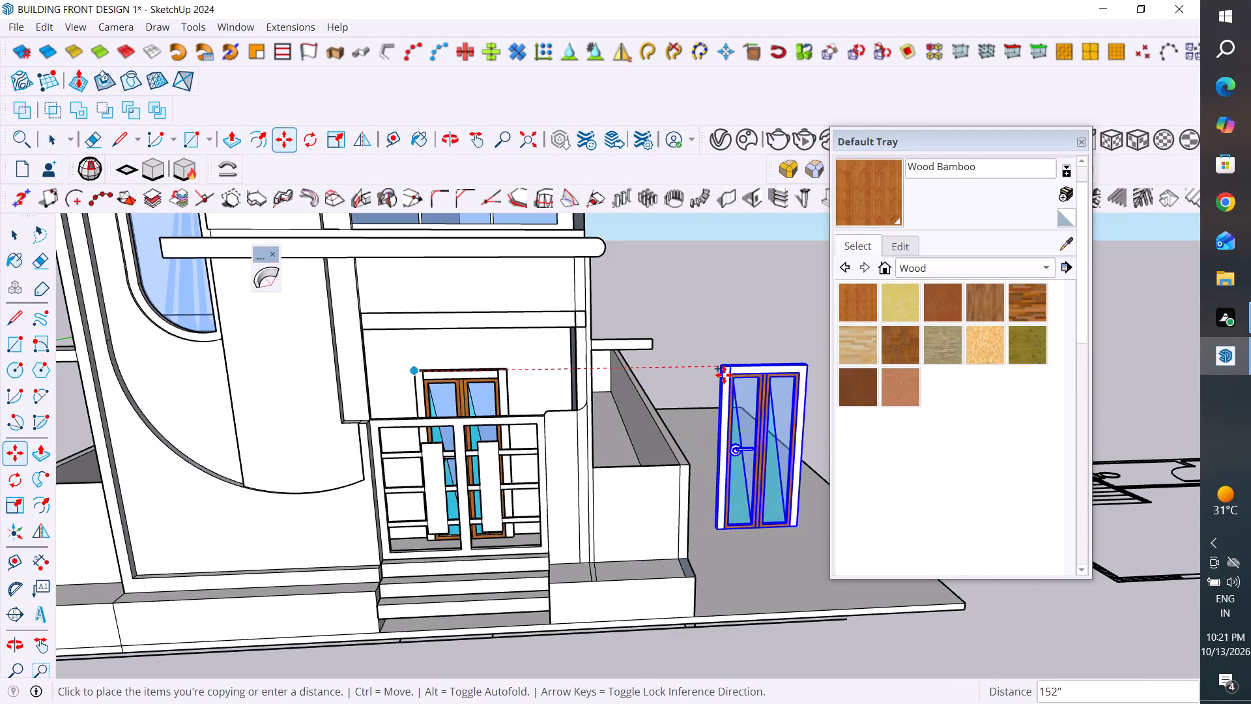
click(724, 375)
click(18, 237)
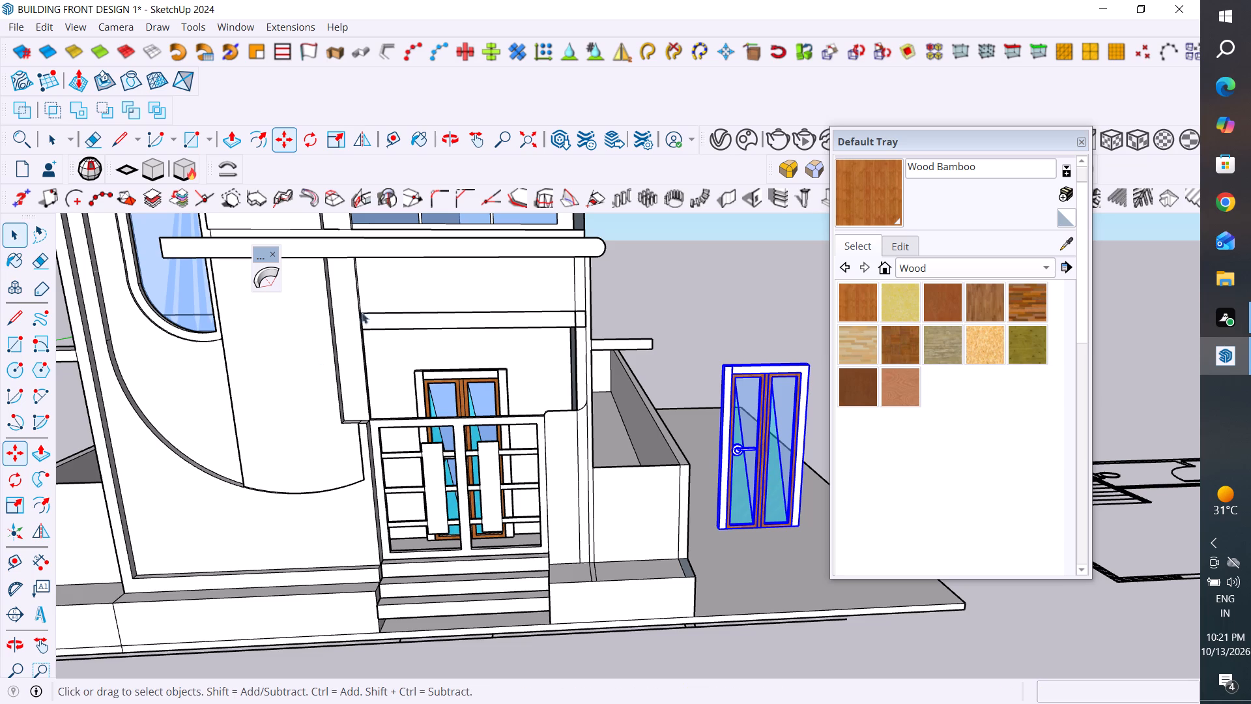
click(707, 317)
scroll(360, 494, down, 6)
middle_drag(569, 547, 265, 536)
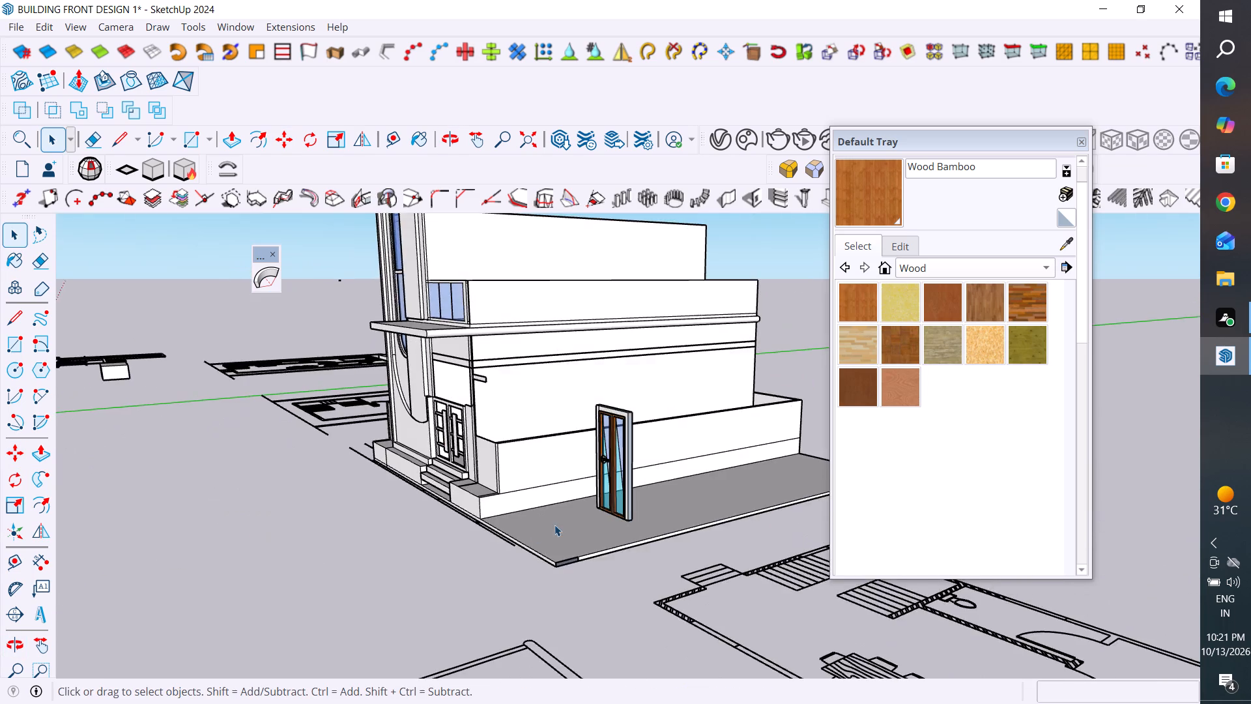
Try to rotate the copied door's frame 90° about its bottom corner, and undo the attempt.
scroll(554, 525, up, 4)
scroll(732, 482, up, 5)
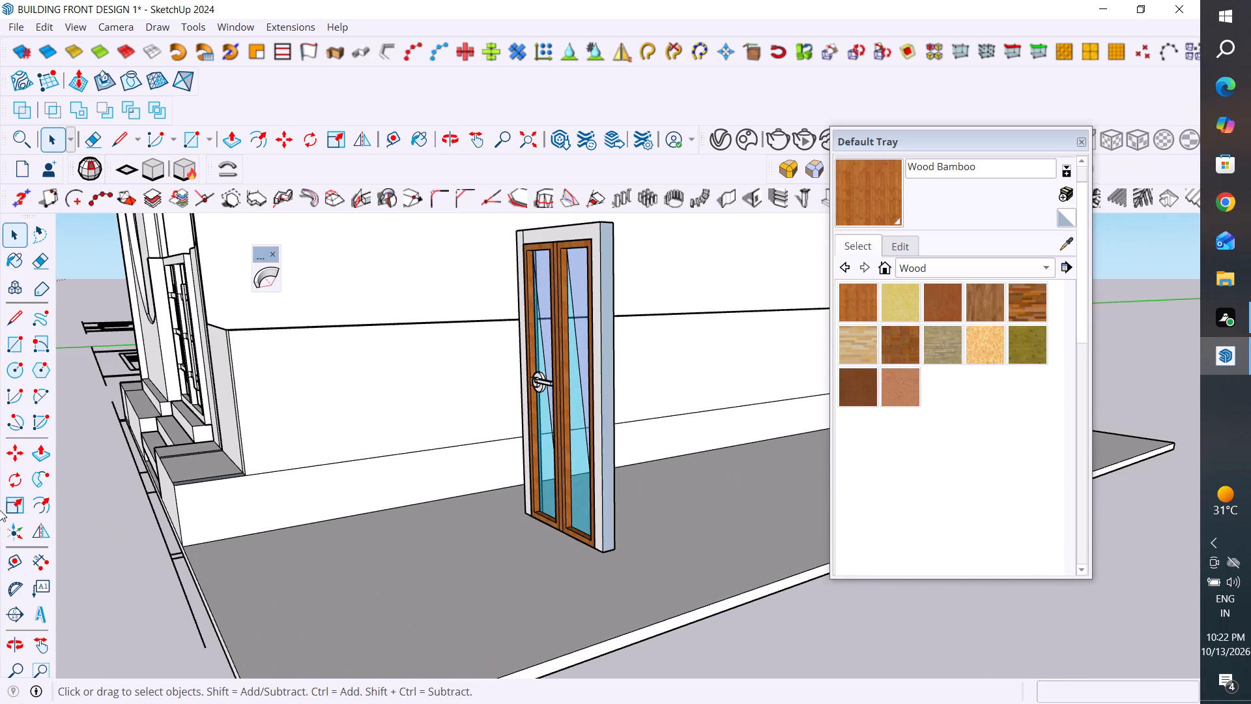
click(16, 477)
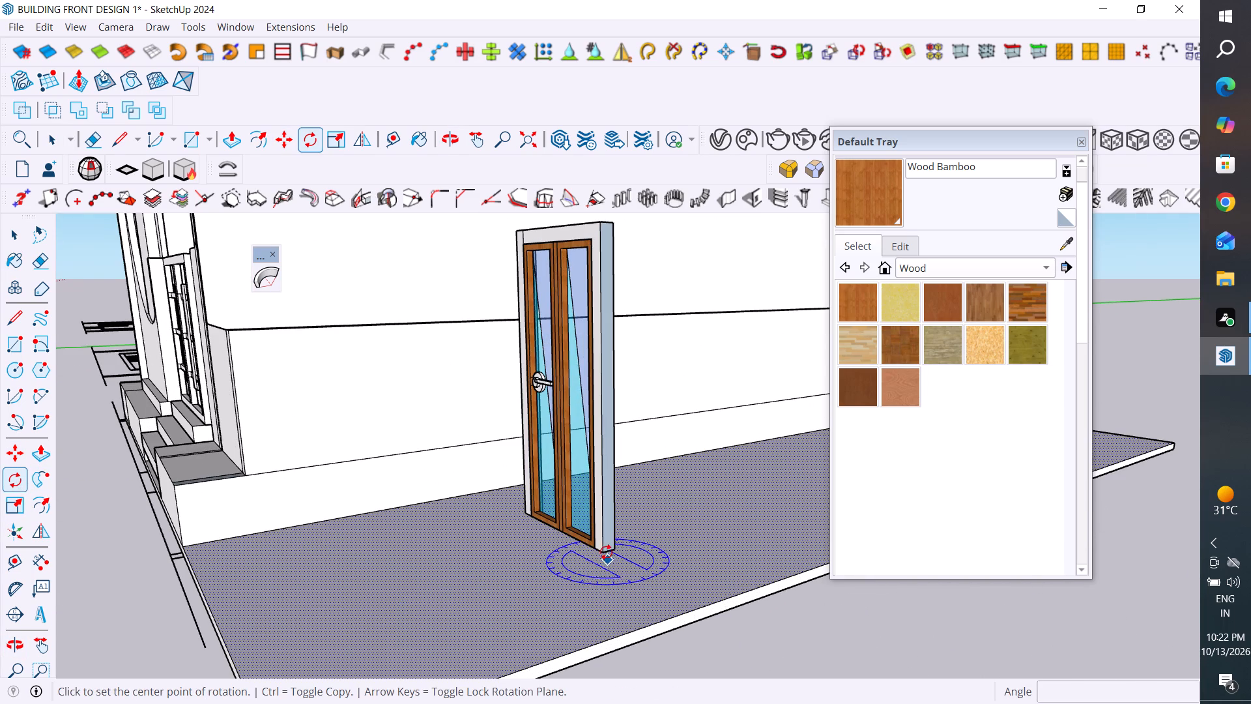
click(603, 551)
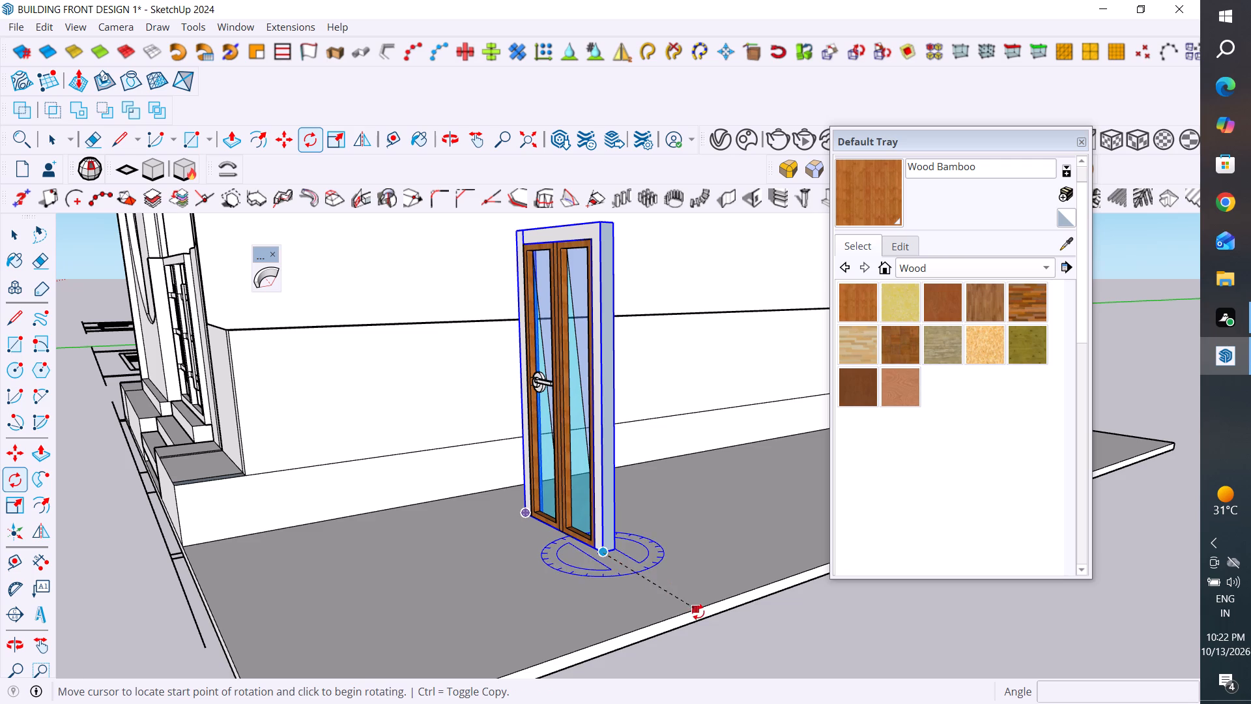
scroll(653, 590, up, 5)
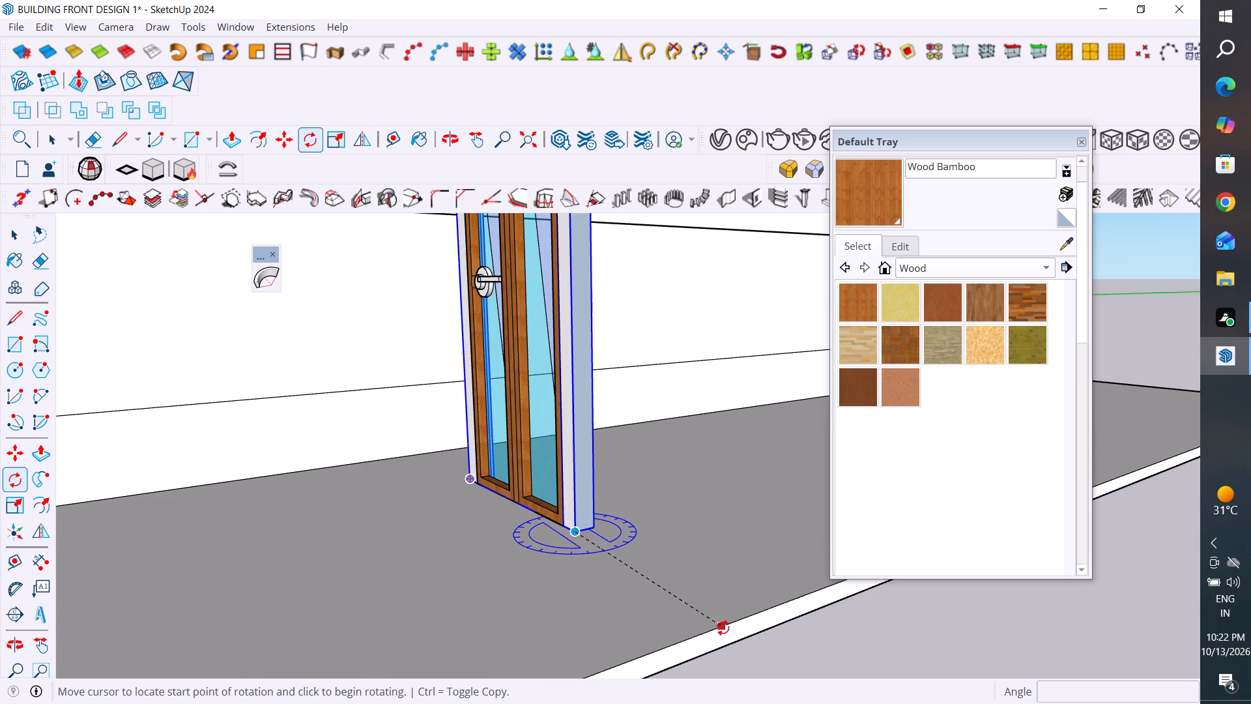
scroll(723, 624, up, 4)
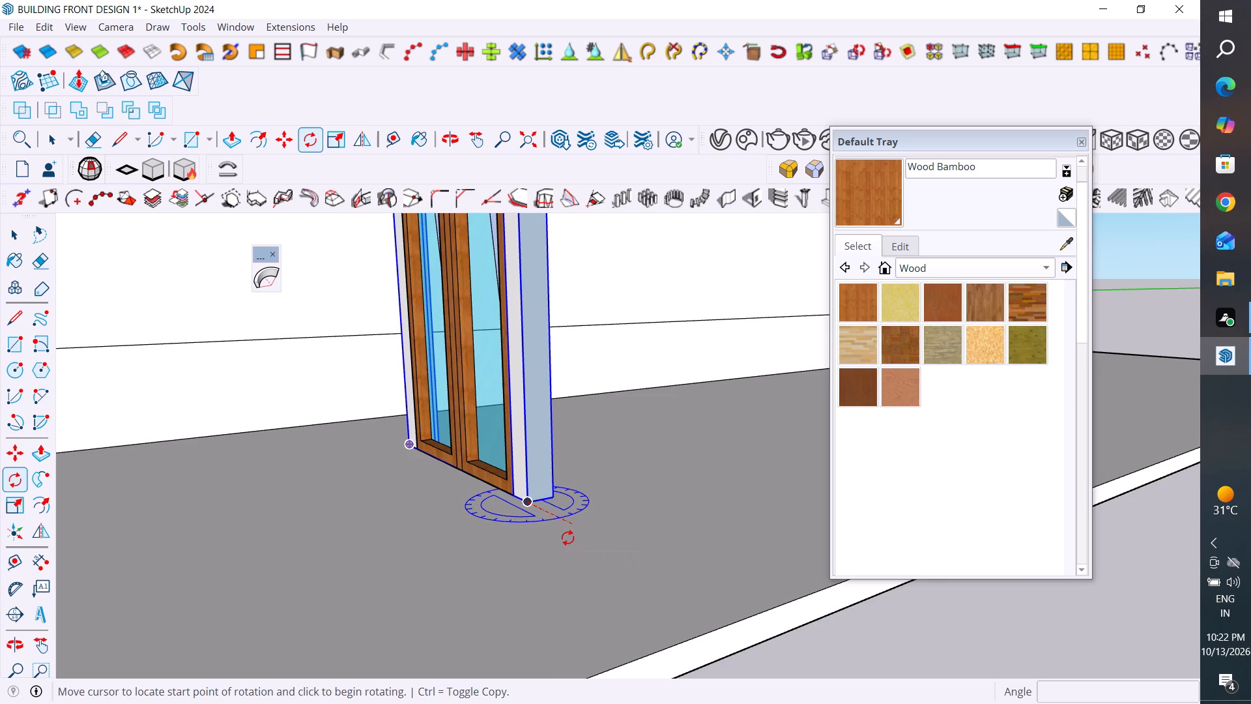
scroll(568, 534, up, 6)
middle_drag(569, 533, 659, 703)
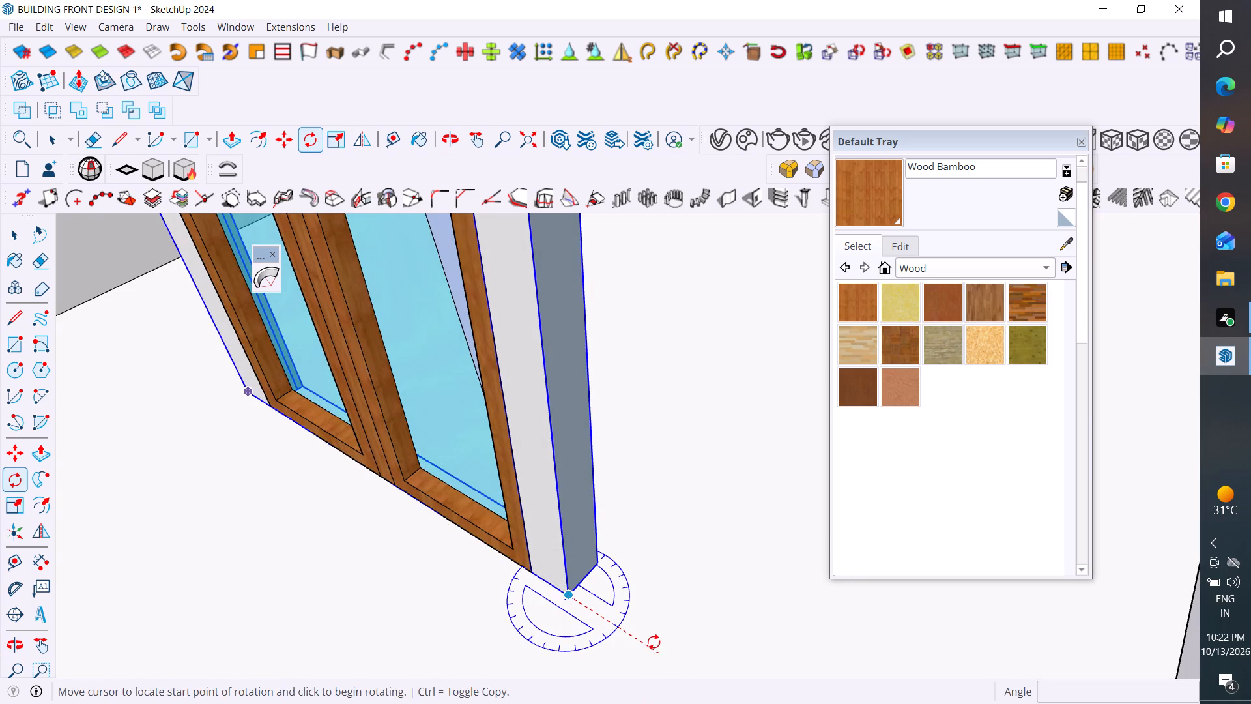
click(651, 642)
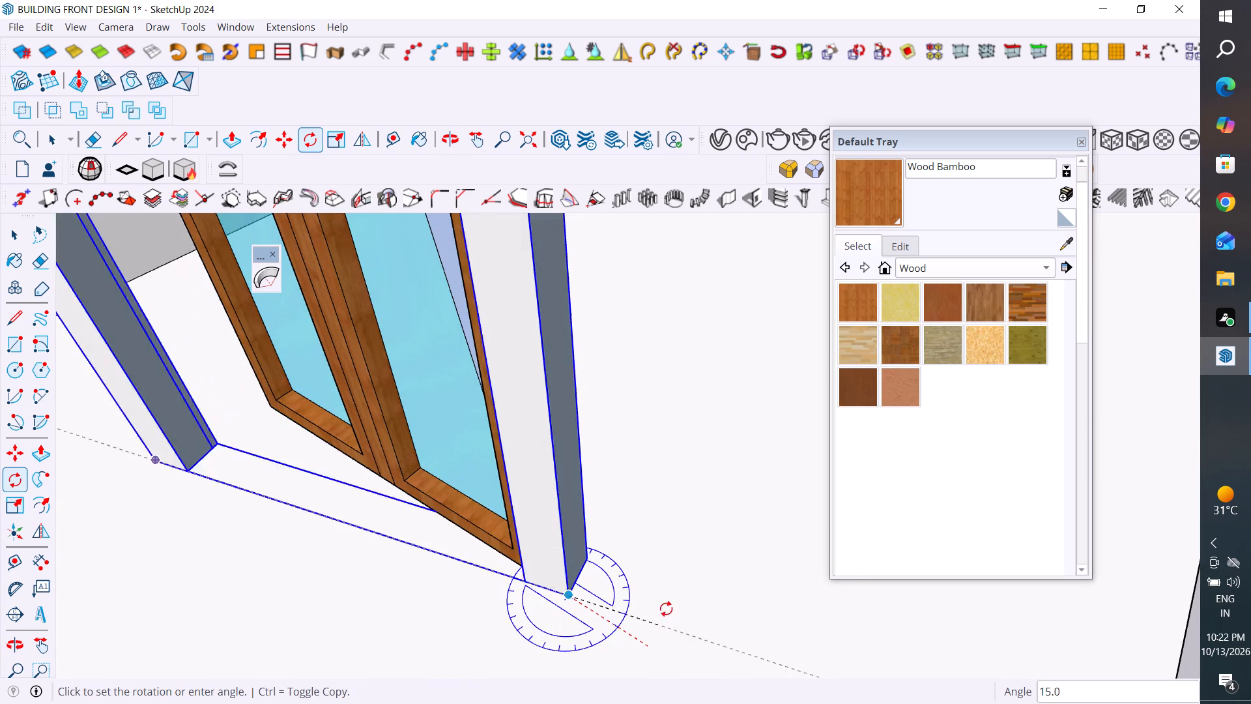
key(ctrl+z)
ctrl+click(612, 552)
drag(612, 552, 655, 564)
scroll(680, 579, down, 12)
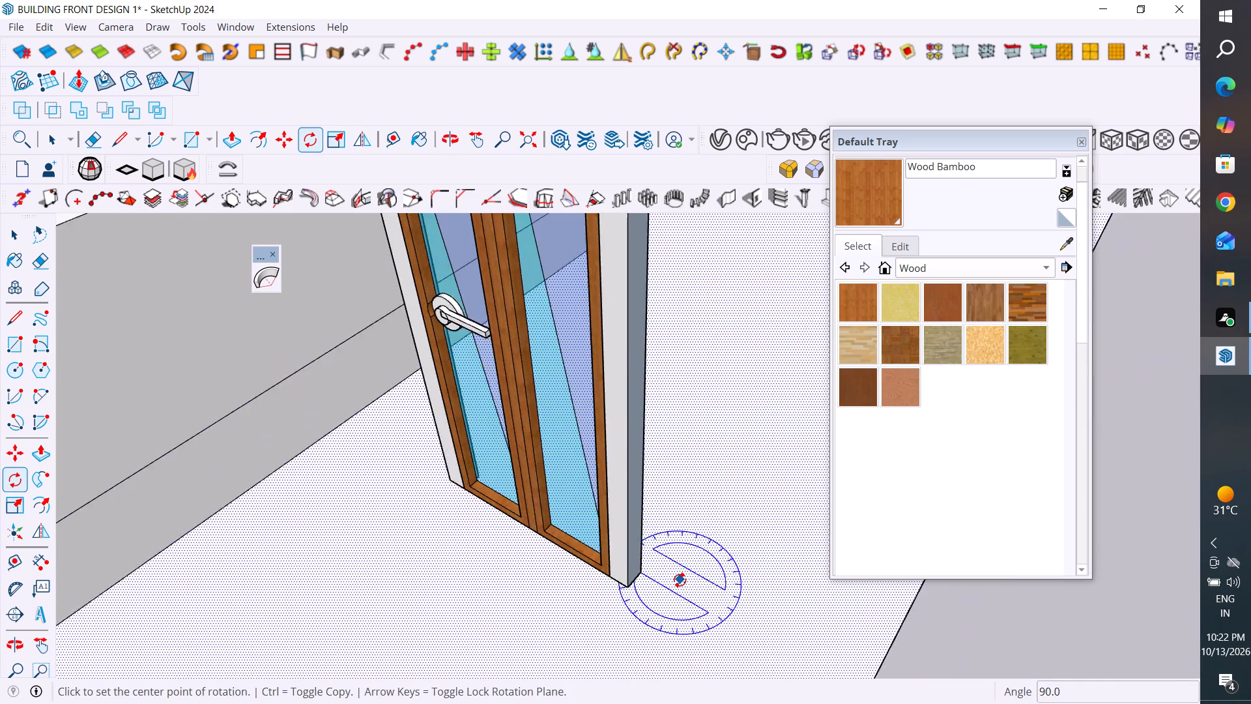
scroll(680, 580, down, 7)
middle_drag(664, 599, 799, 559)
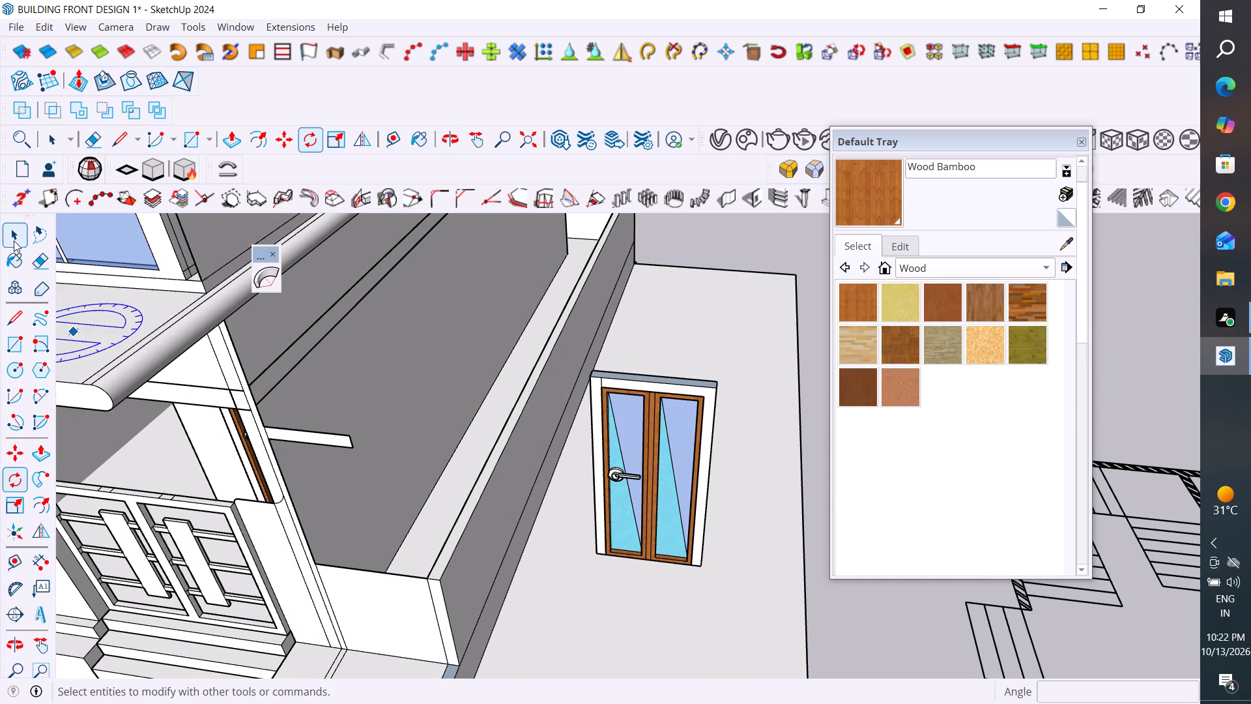
Move the copied double-leaf door together with its frame about 416" along the green axis, past the building's rear end.
click(13, 238)
click(713, 248)
scroll(639, 578, down, 3)
middle_drag(639, 578, 676, 504)
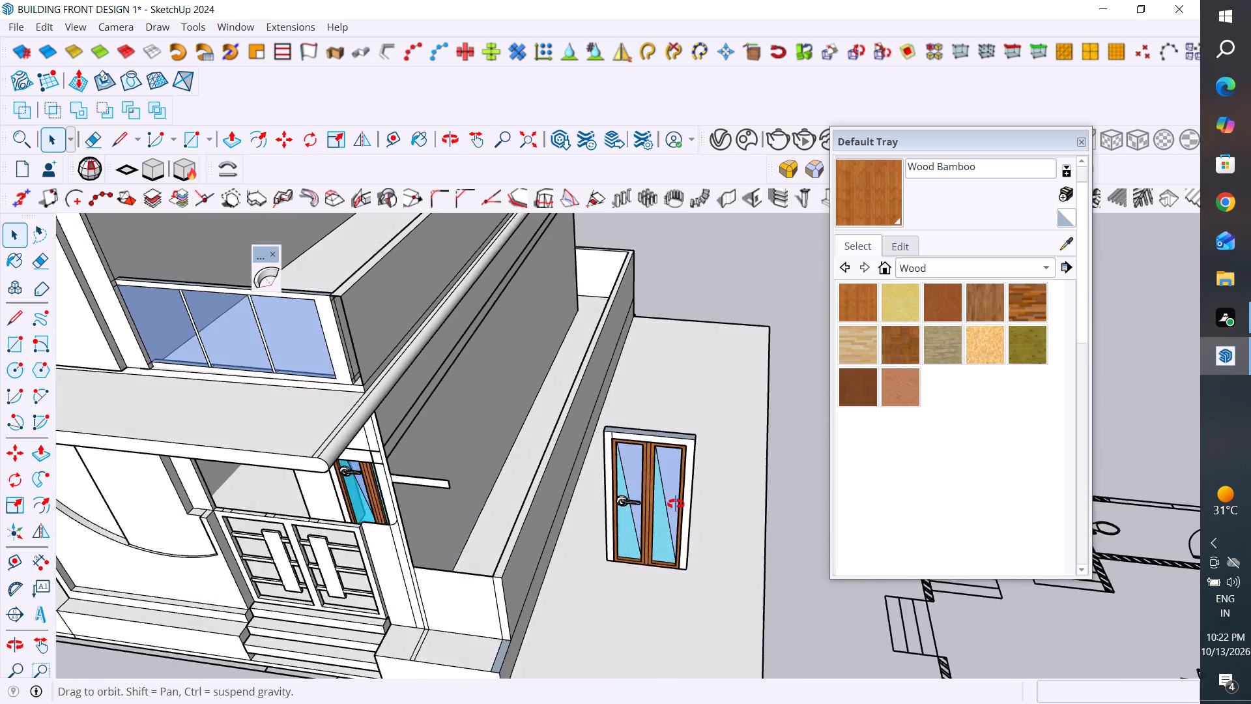
middle_drag(676, 504, 680, 387)
drag(732, 370, 593, 545)
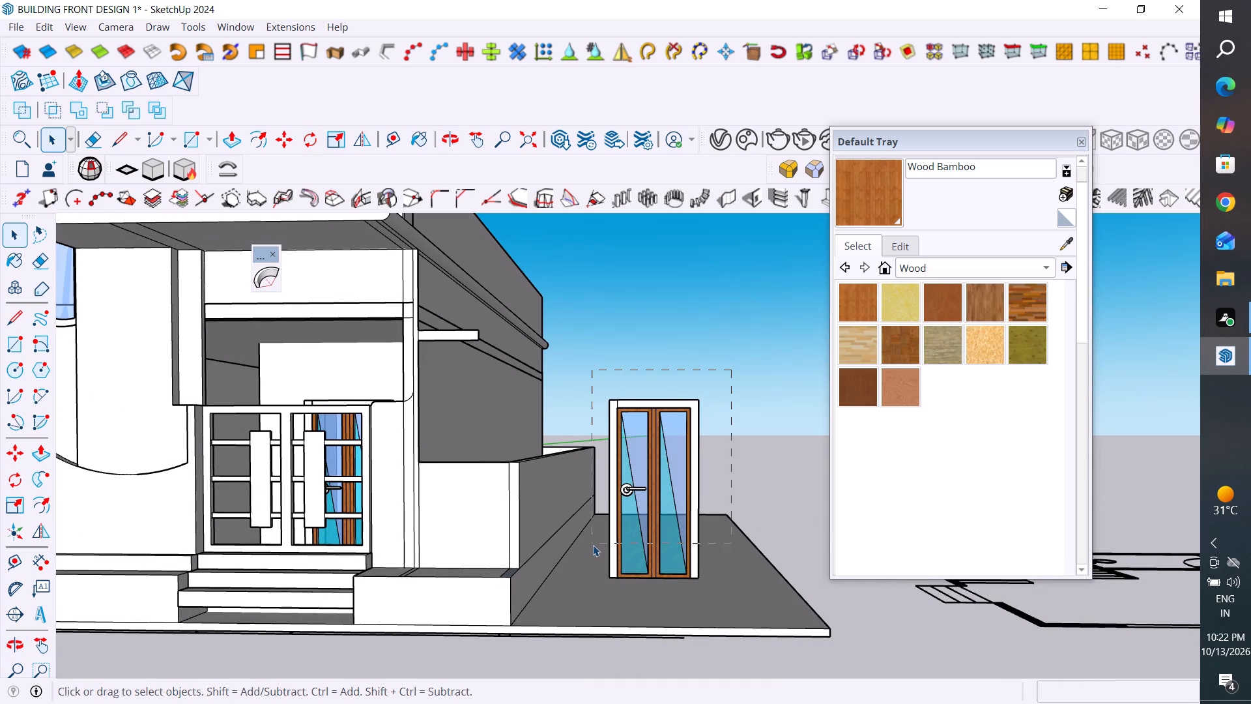
drag(593, 545, 593, 568)
scroll(594, 581, down, 4)
click(721, 487)
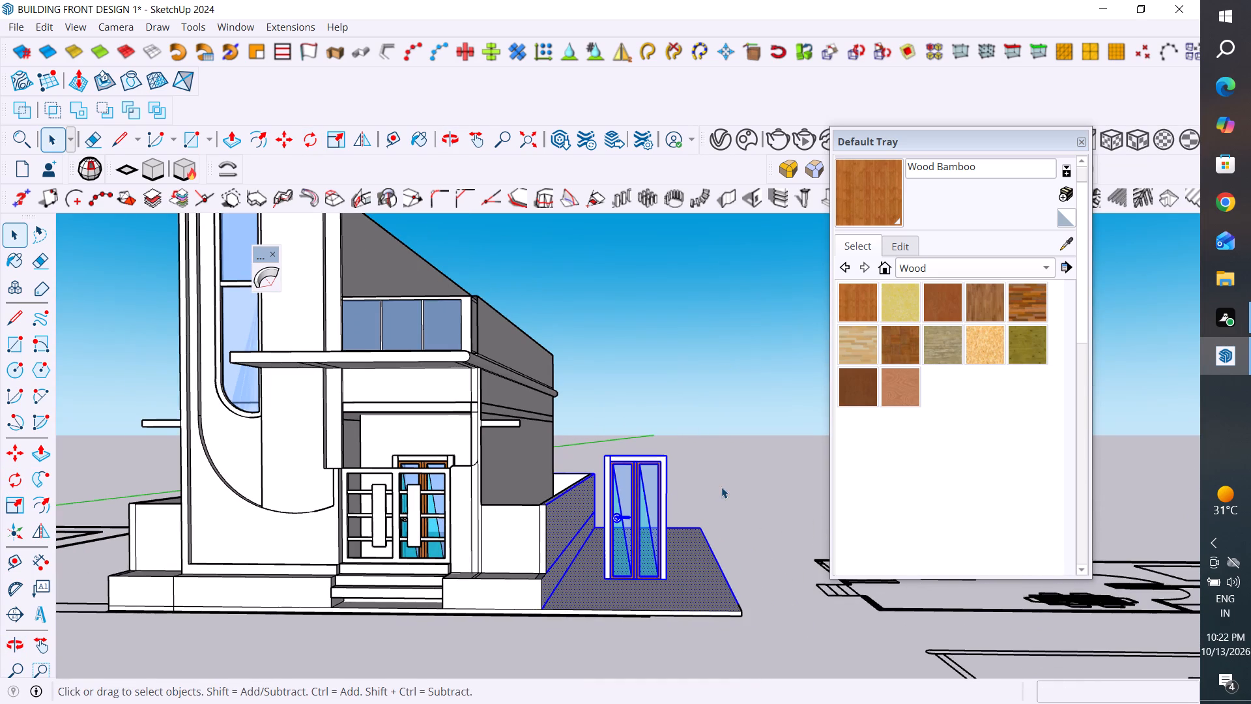
middle_drag(629, 596, 651, 536)
drag(705, 426, 672, 491)
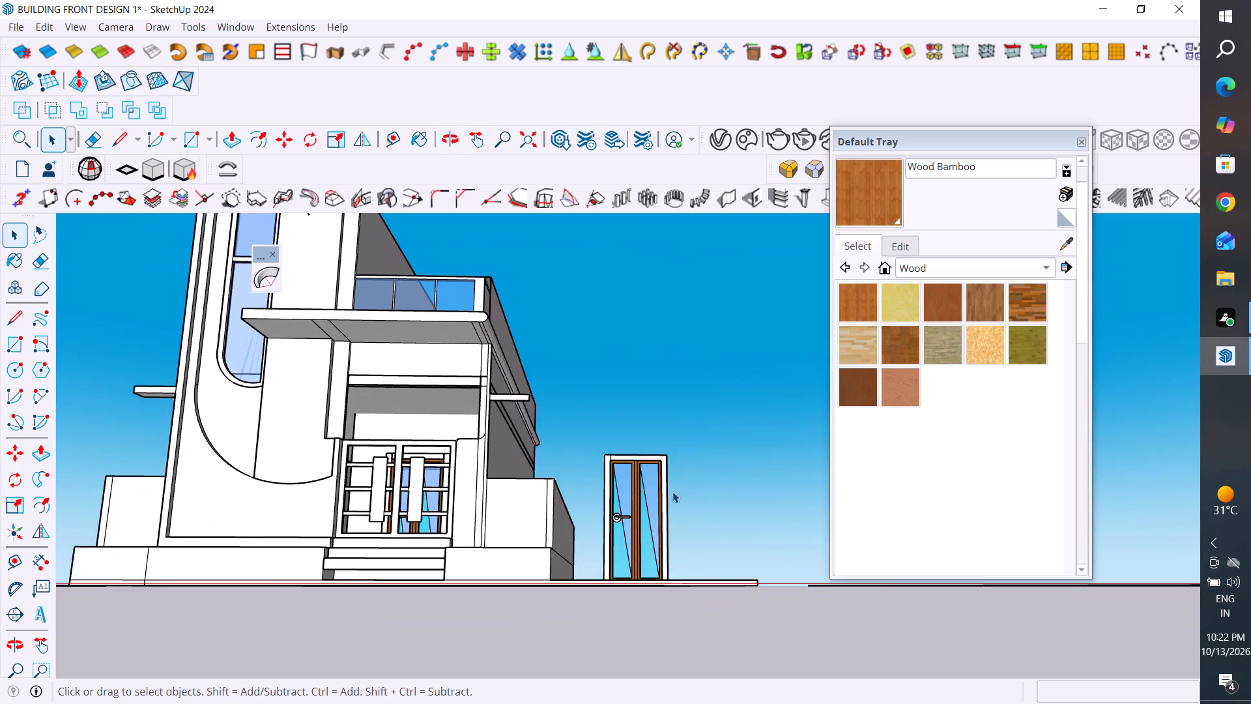
drag(672, 491, 592, 567)
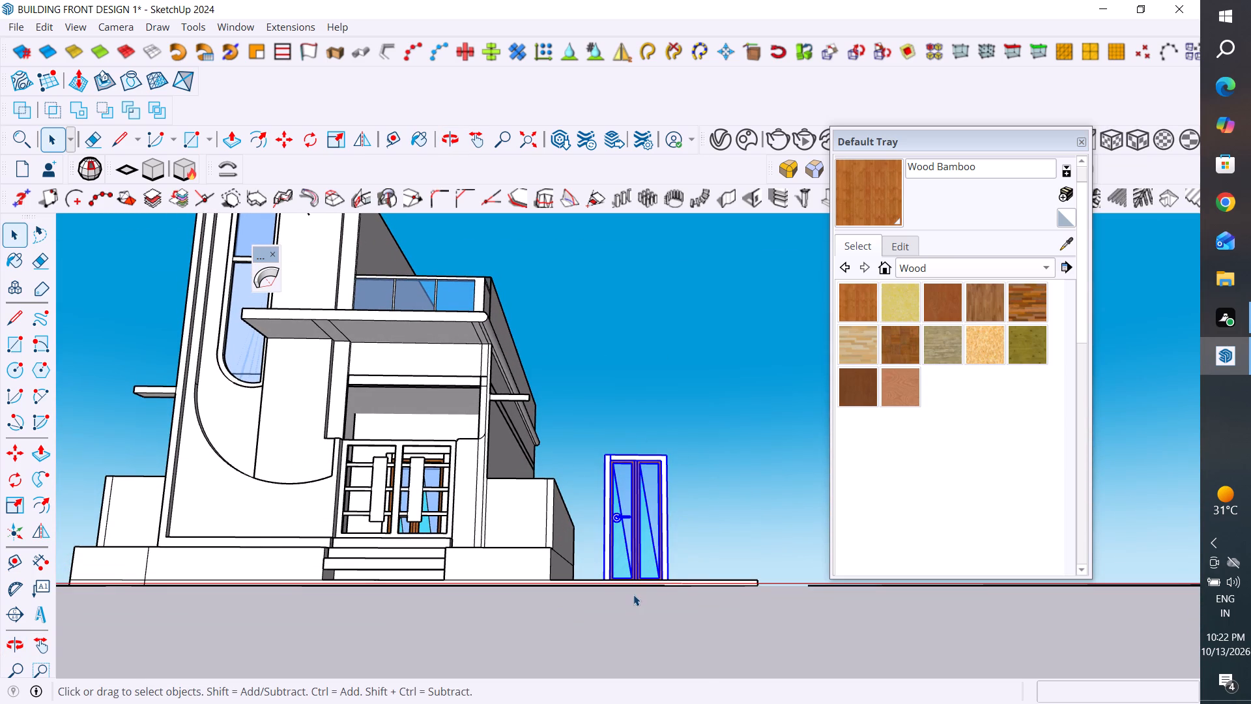
key(m)
middle_drag(620, 619, 615, 699)
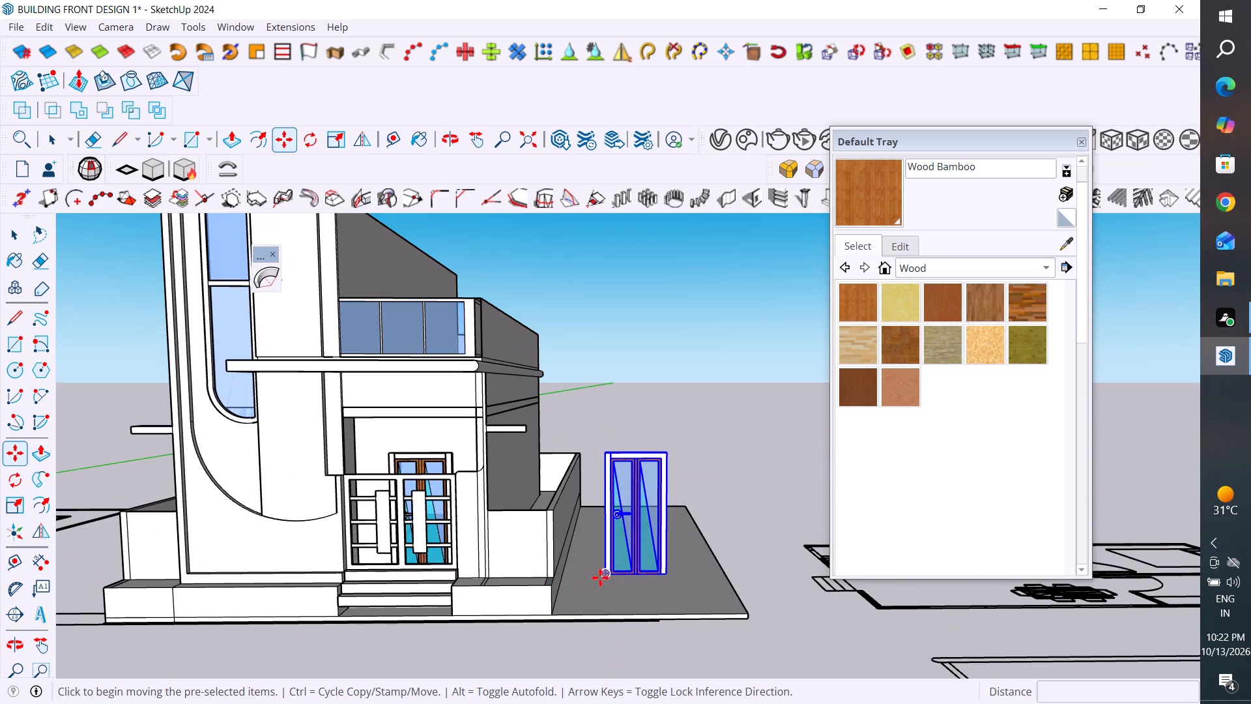
click(601, 576)
scroll(670, 461, up, 2)
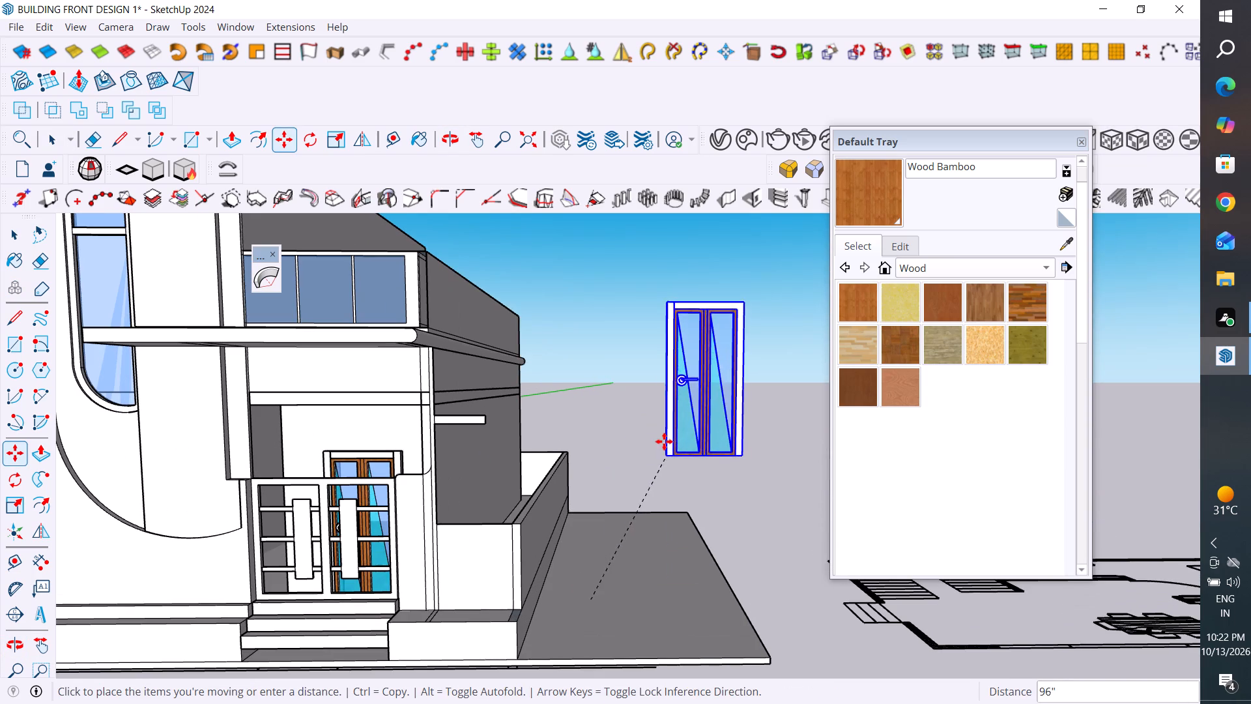
scroll(573, 527, down, 12)
middle_drag(642, 549, 182, 640)
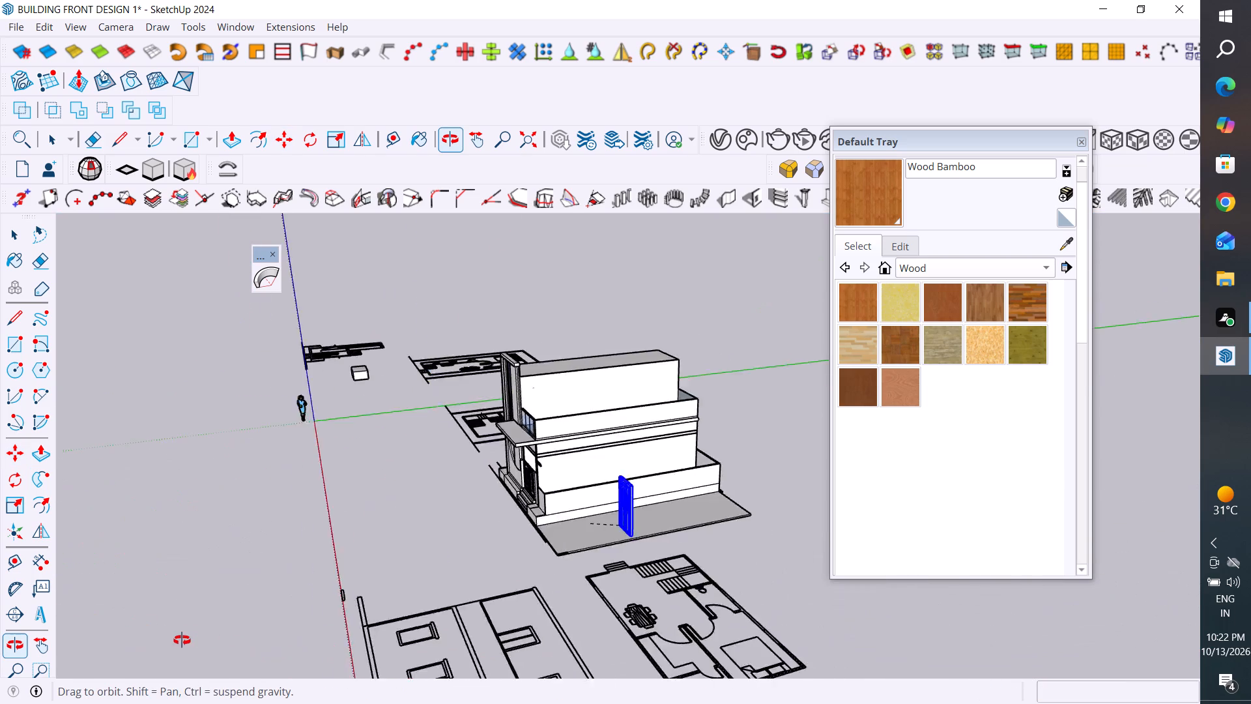
middle_drag(182, 640, 181, 640)
scroll(489, 502, down, 4)
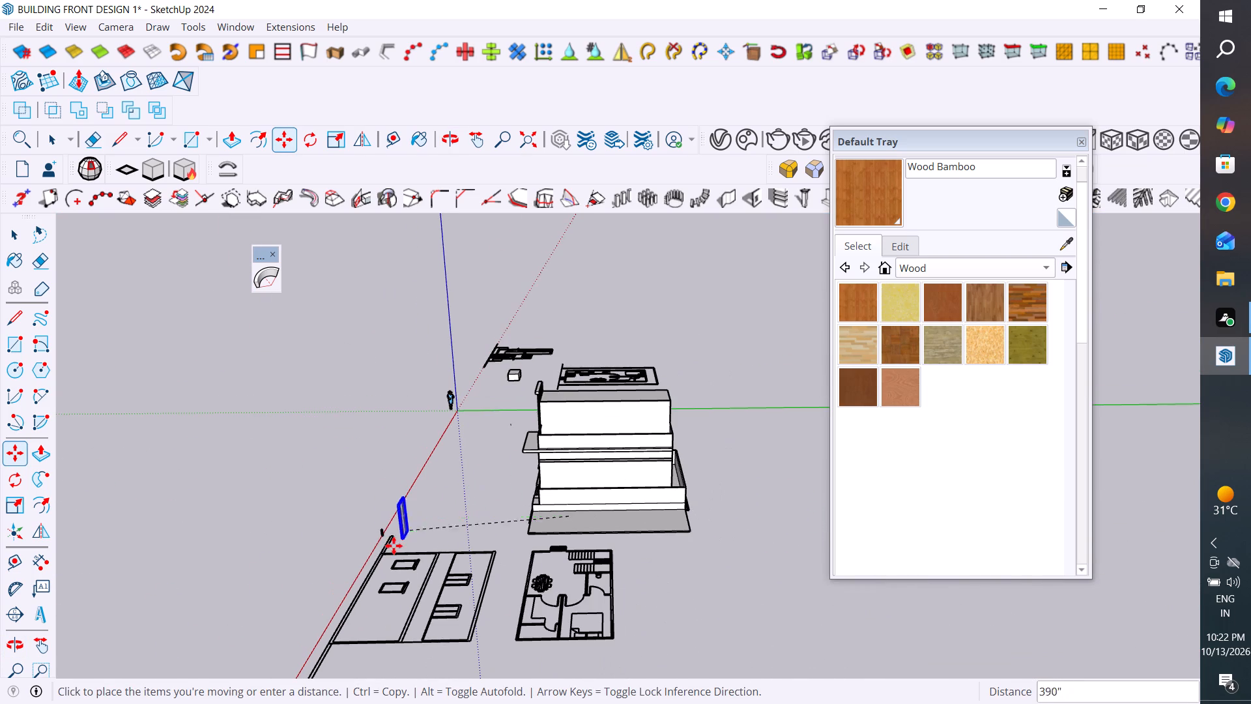
click(736, 514)
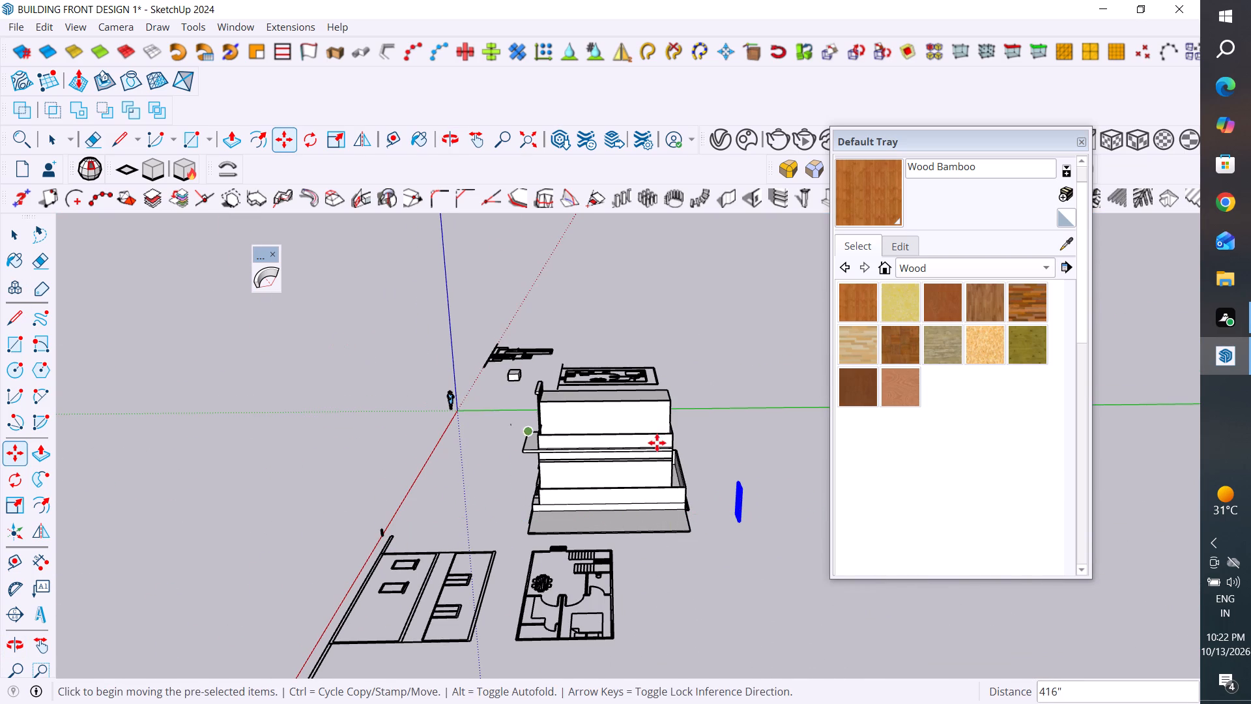
scroll(692, 510, up, 3)
click(18, 241)
click(222, 434)
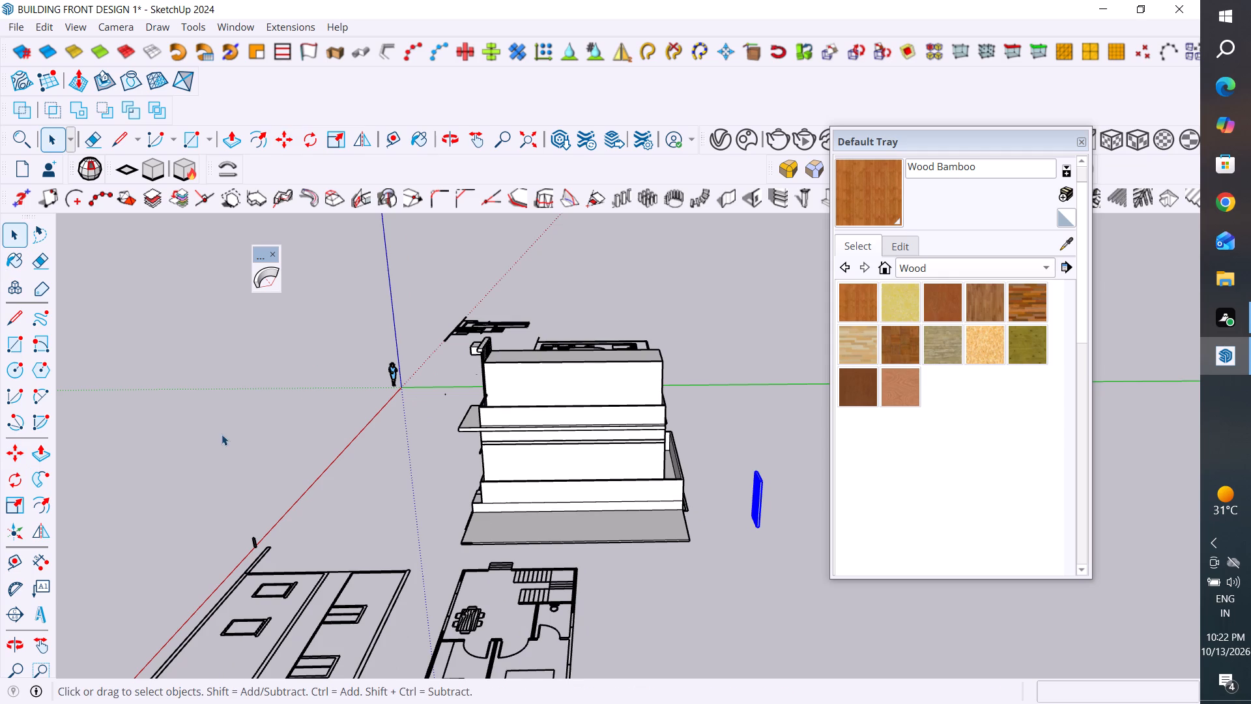
Group the copied double-leaf door and its frame into one object.
scroll(234, 477, down, 5)
middle_drag(248, 495, 643, 513)
scroll(259, 512, down, 5)
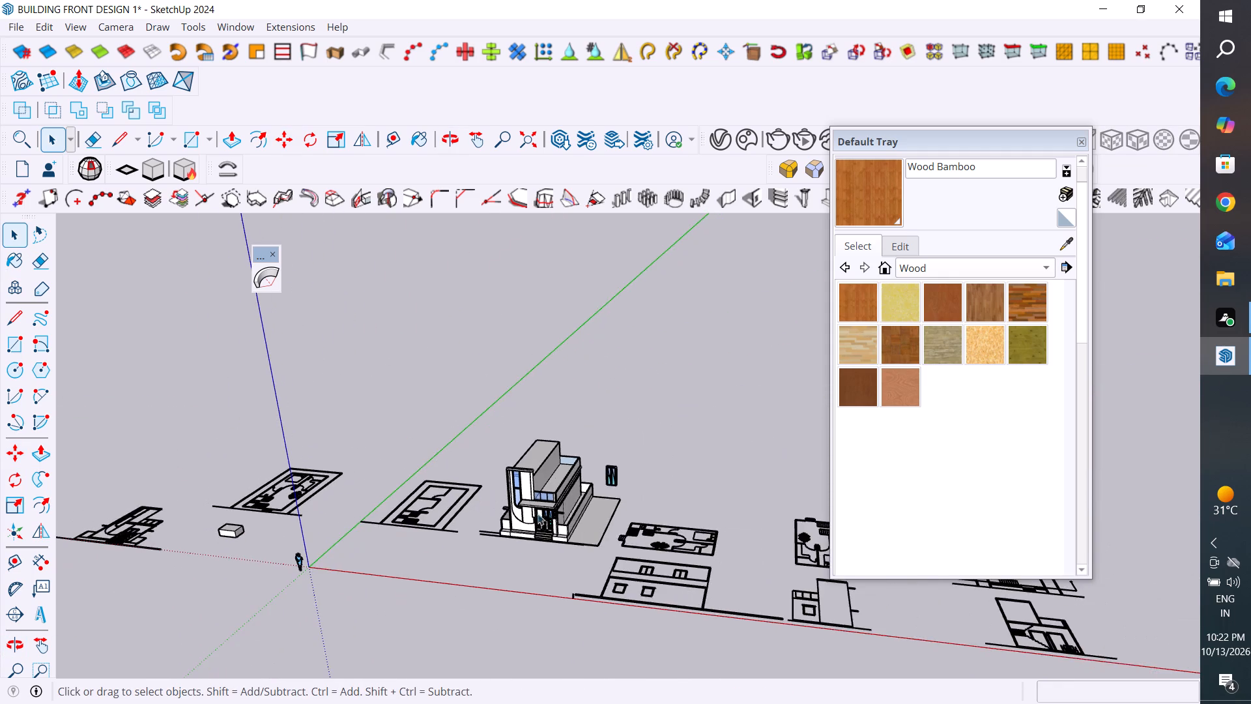
scroll(571, 472, up, 9)
middle_drag(672, 522, 713, 477)
scroll(624, 496, up, 8)
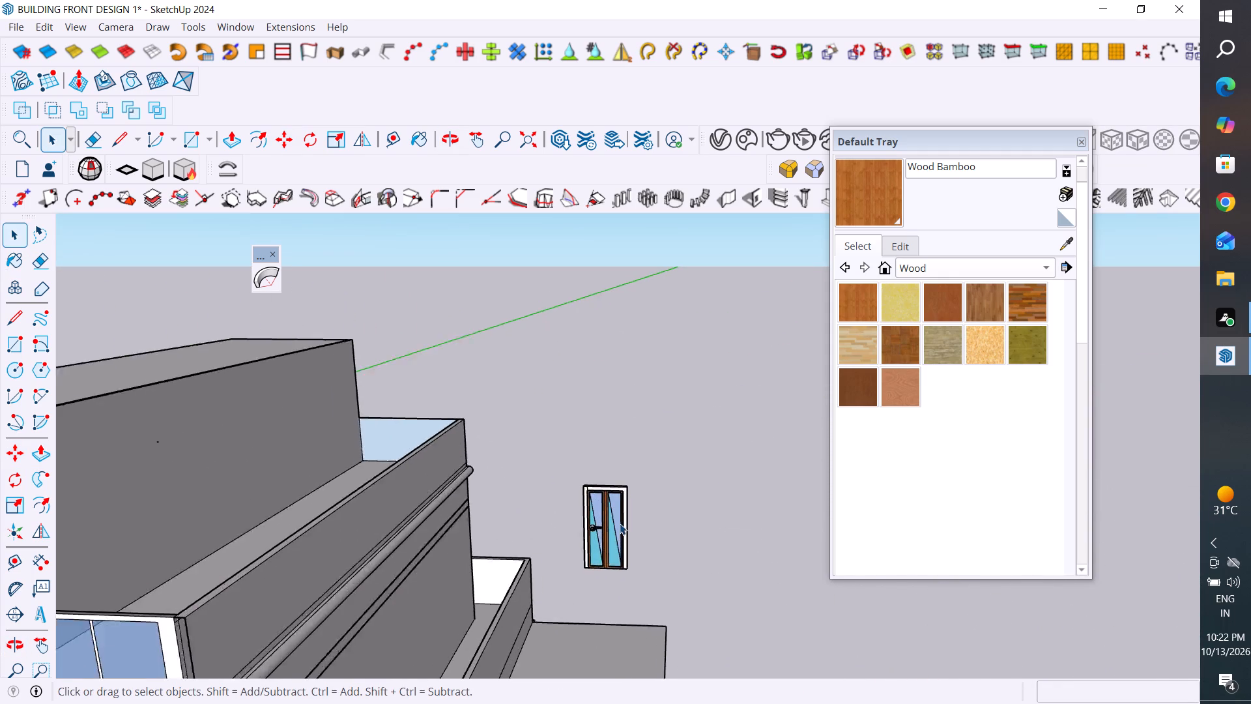
scroll(647, 565, up, 4)
drag(689, 387, 509, 619)
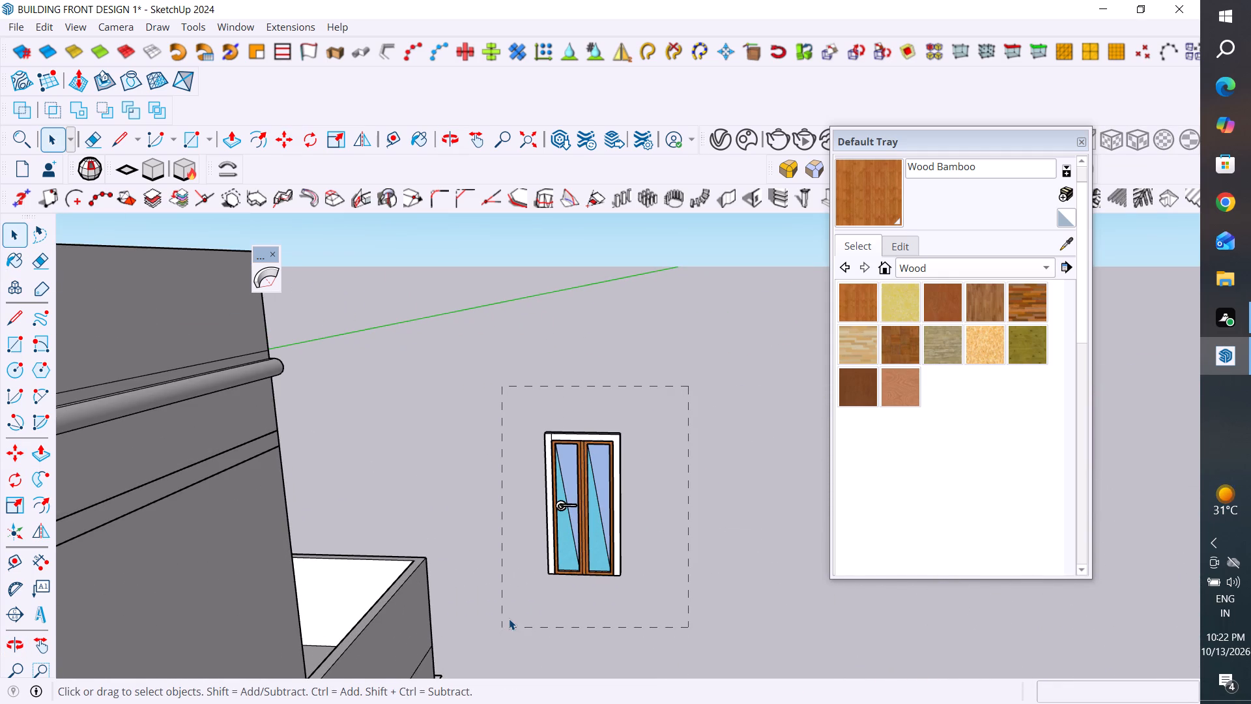
drag(509, 619, 510, 618)
right_click(576, 552)
click(643, 315)
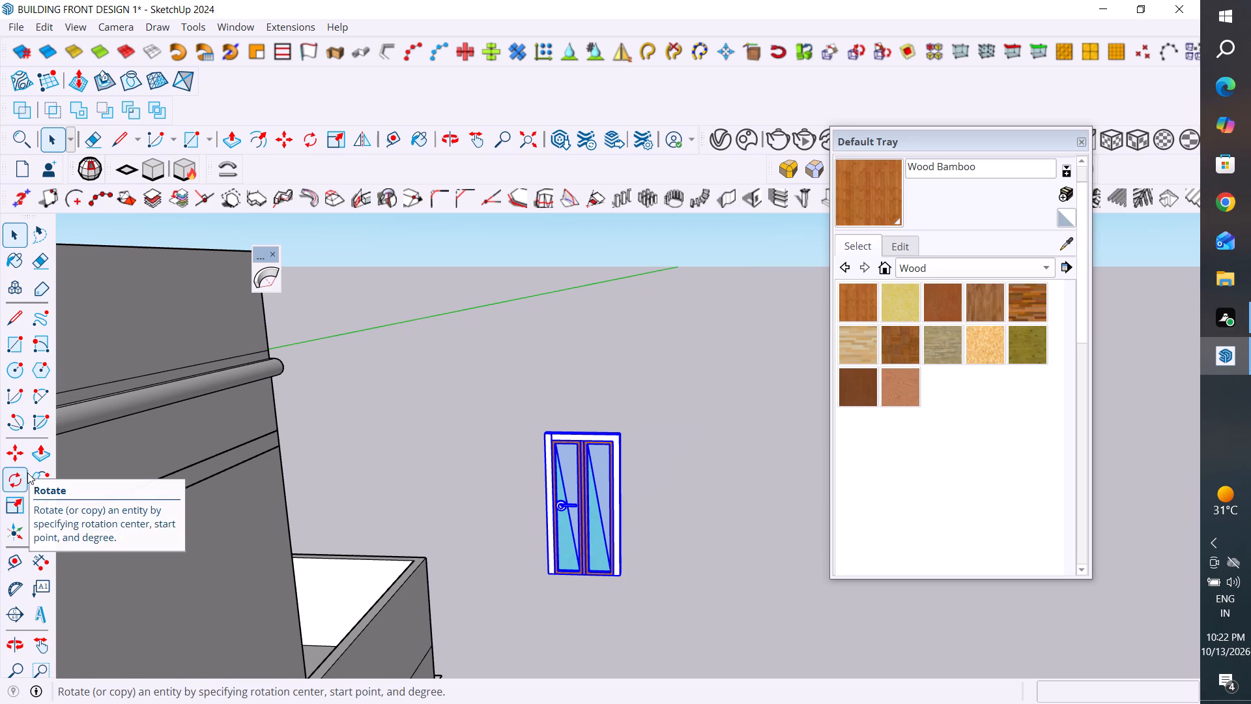
Rotate the copied framed door 90° in the horizontal plane about a point near its base.
click(10, 475)
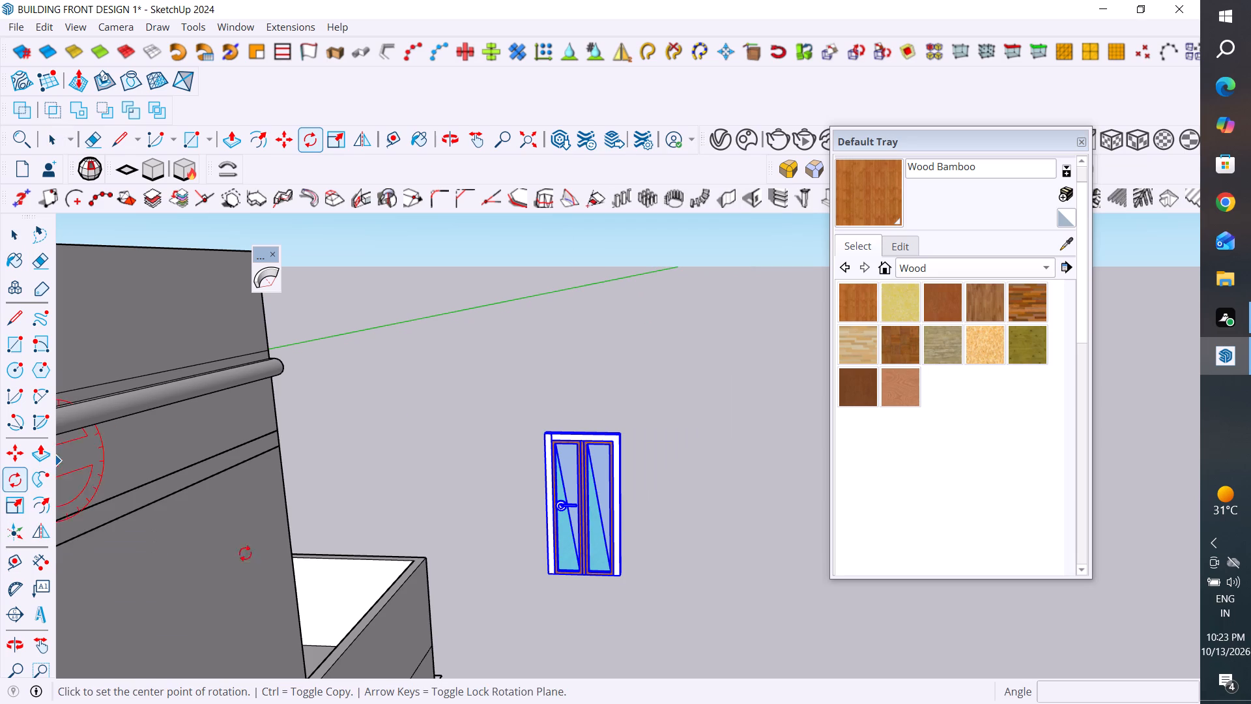
click(622, 589)
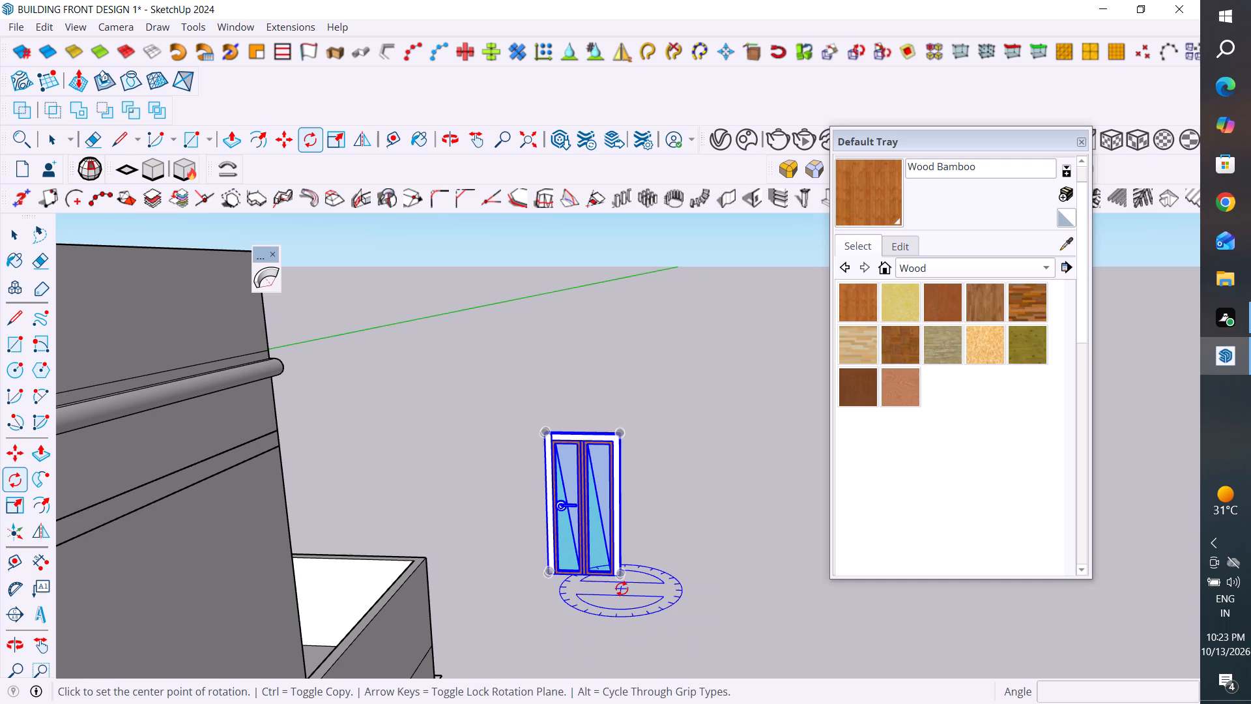
click(790, 599)
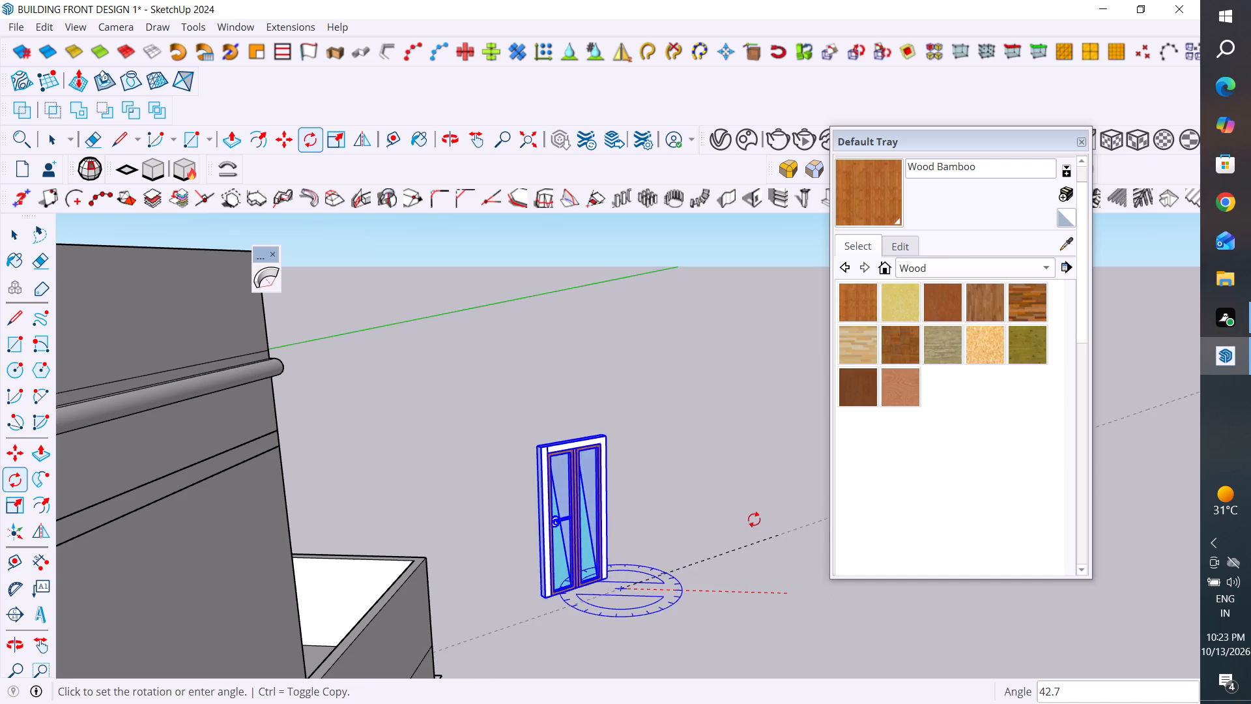
click(635, 528)
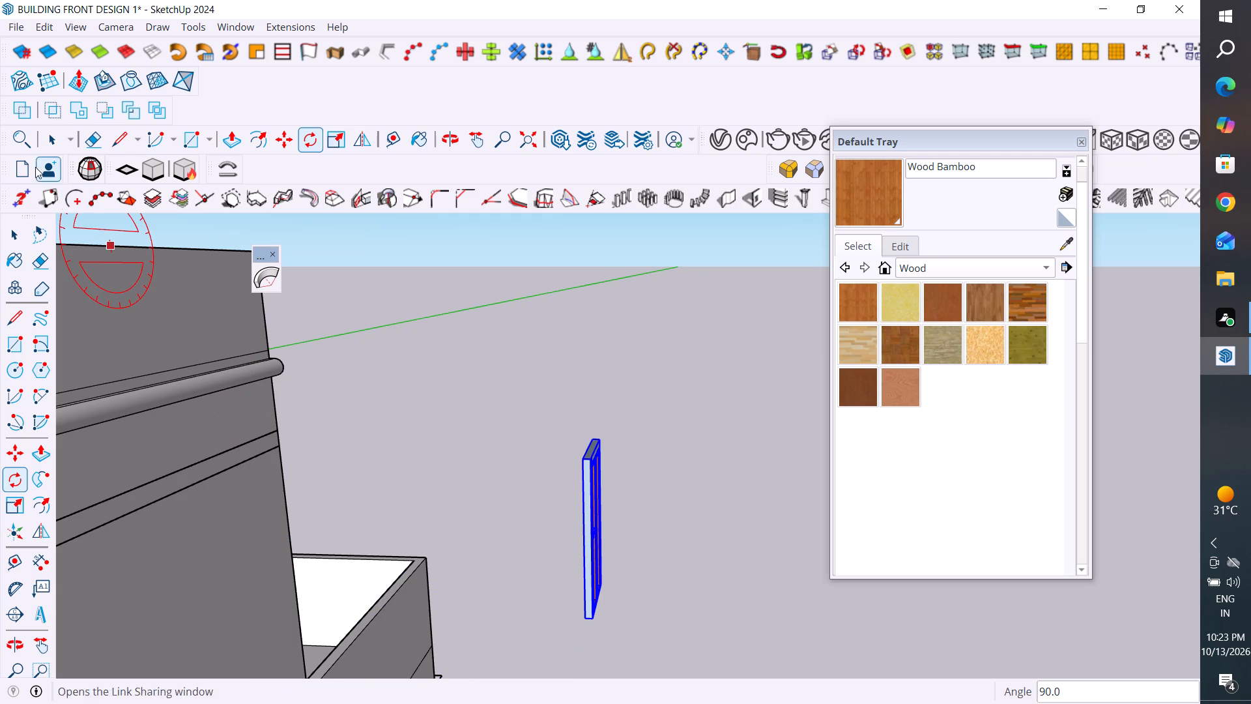
click(12, 229)
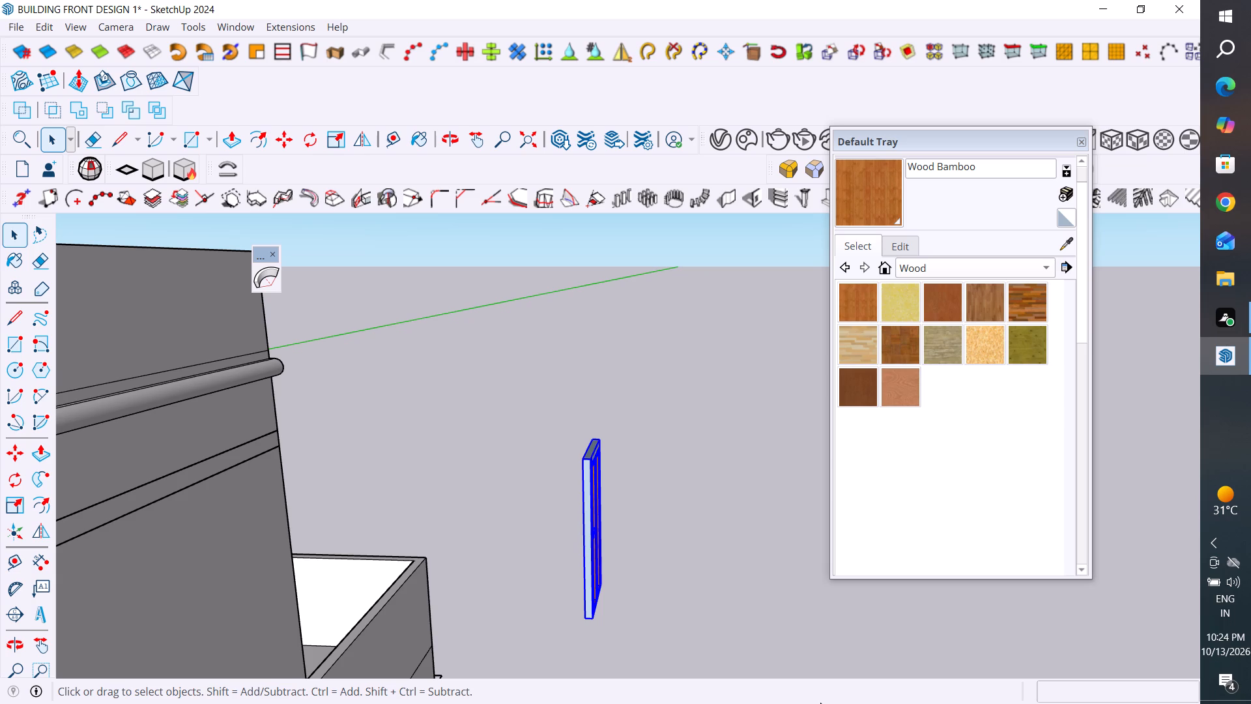
Examine the floor plans beside the building for the layout of the rooms, stairs and door openings.
scroll(841, 684, down, 5)
scroll(616, 472, down, 4)
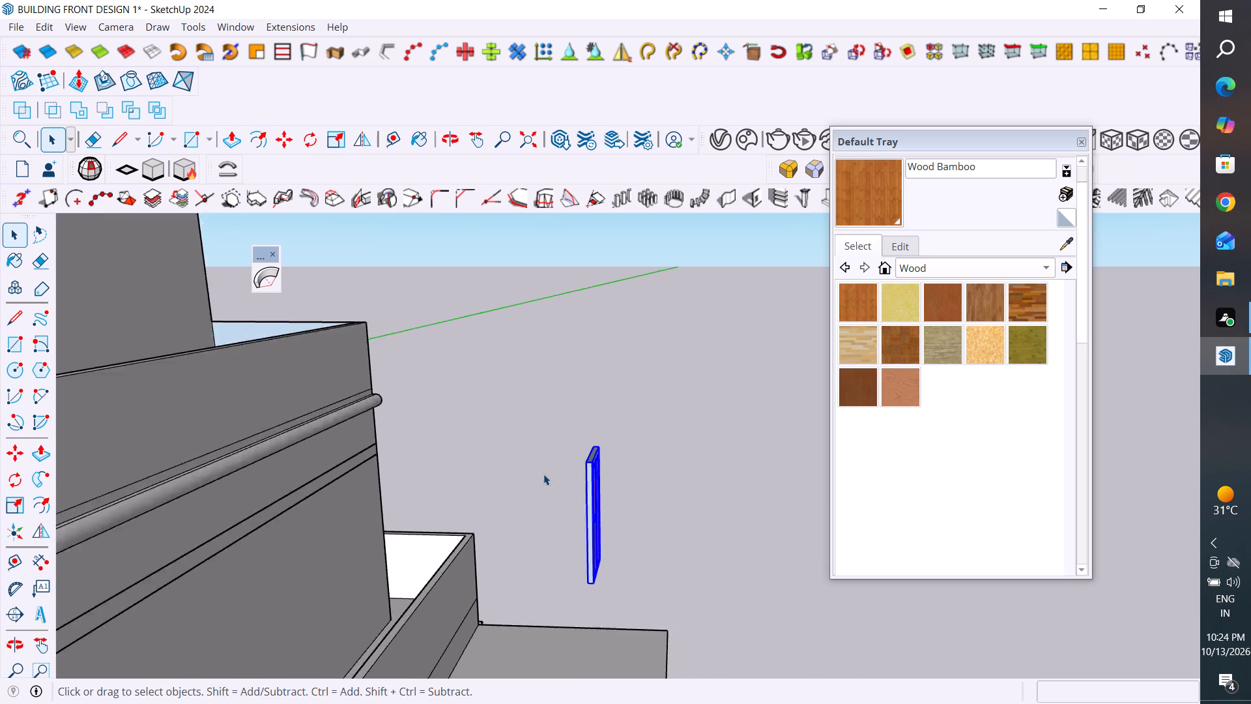
scroll(543, 474, down, 2)
middle_drag(657, 510, 458, 506)
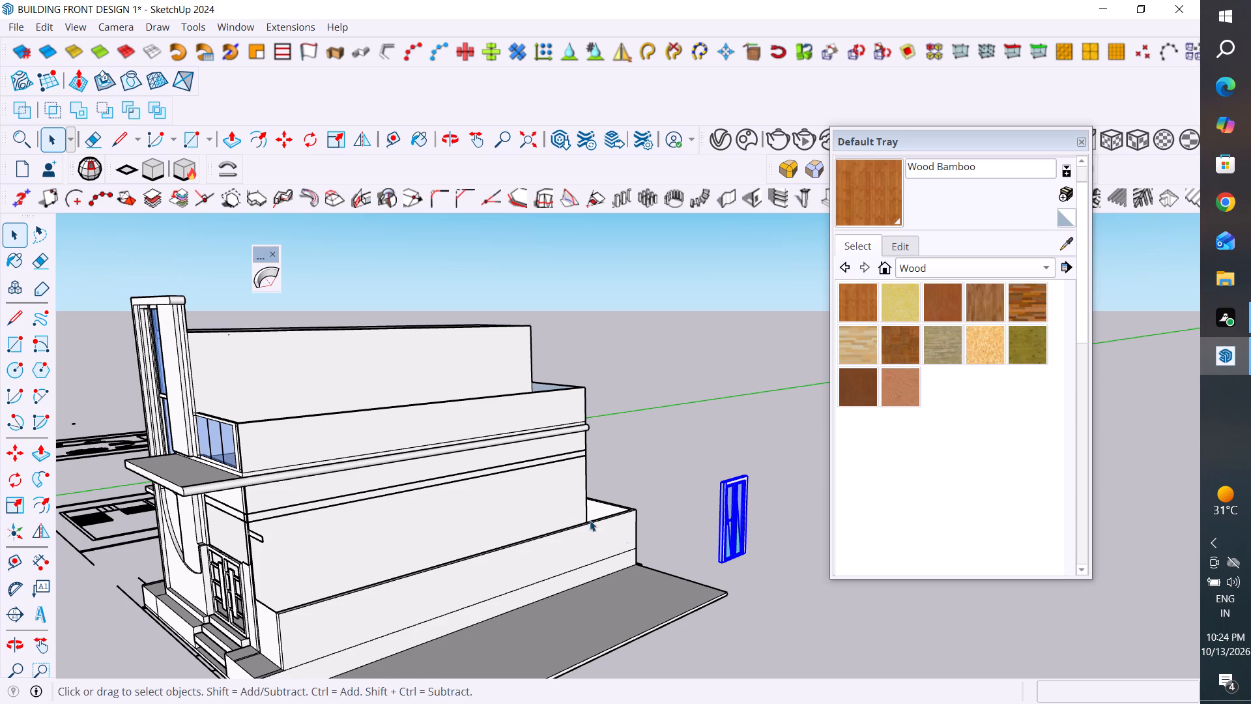
scroll(693, 547, down, 2)
key(m)
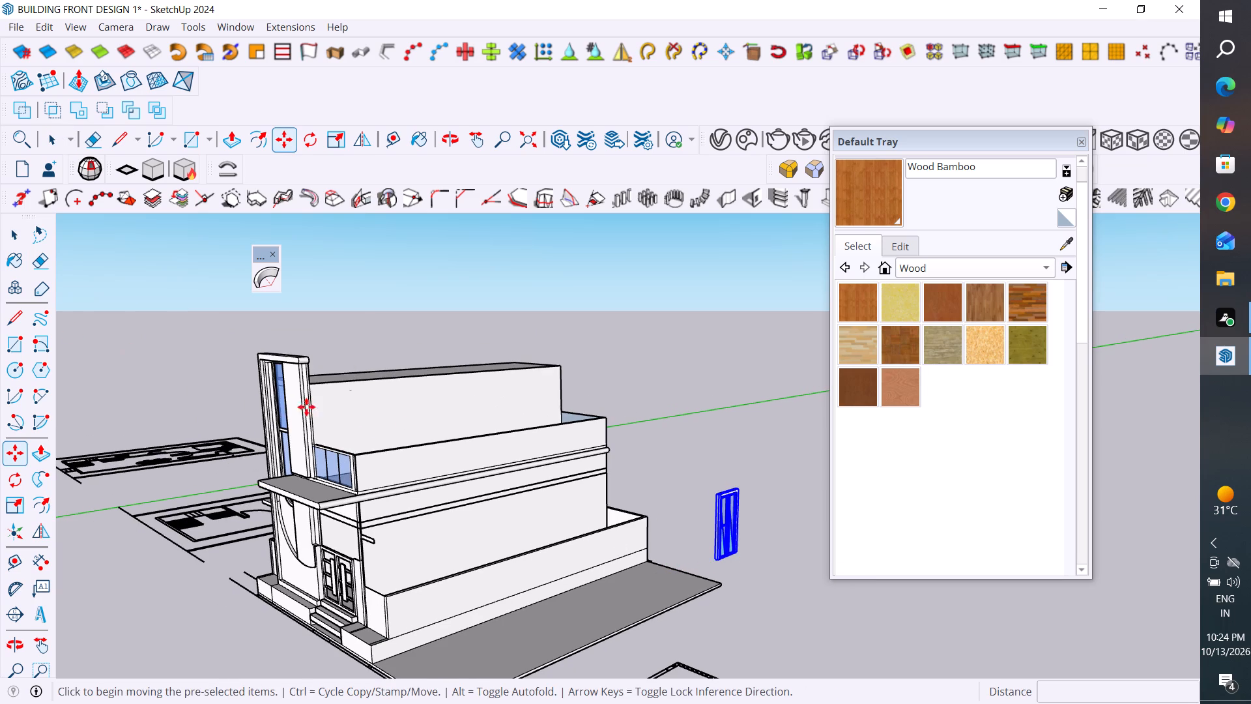
scroll(359, 425, down, 11)
middle_drag(539, 566, 530, 662)
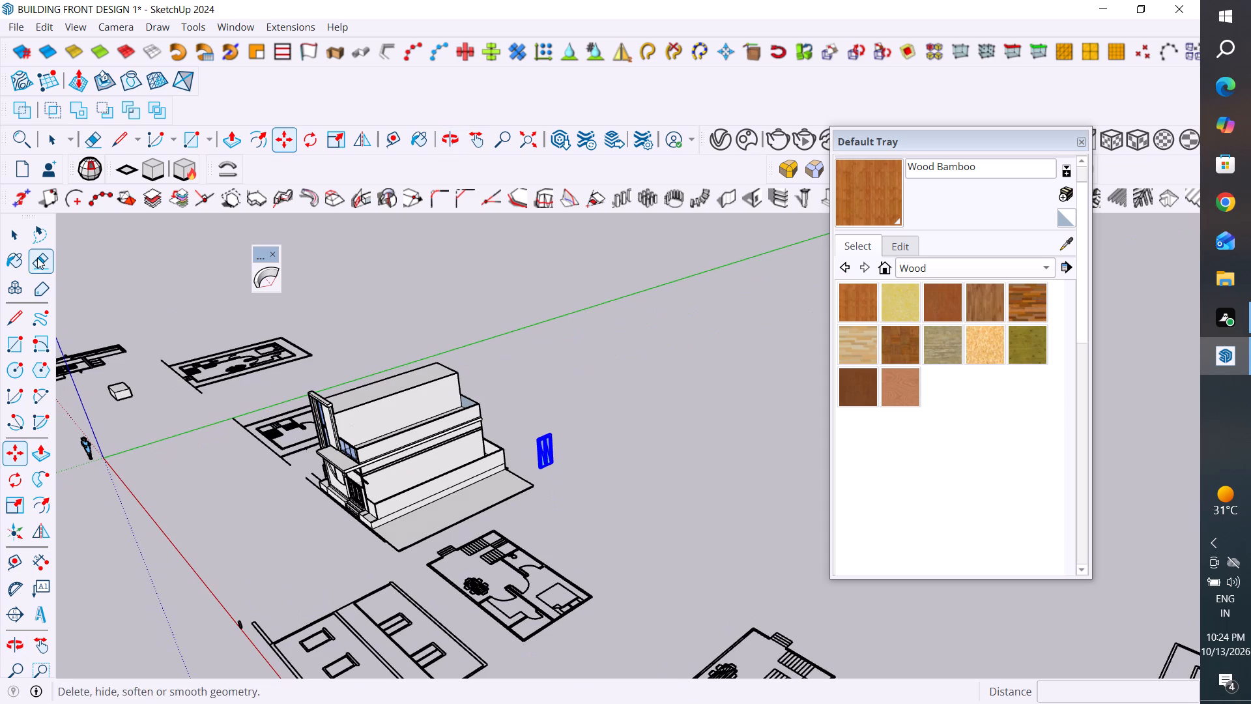
click(13, 239)
scroll(252, 403, up, 4)
middle_drag(281, 426, 273, 606)
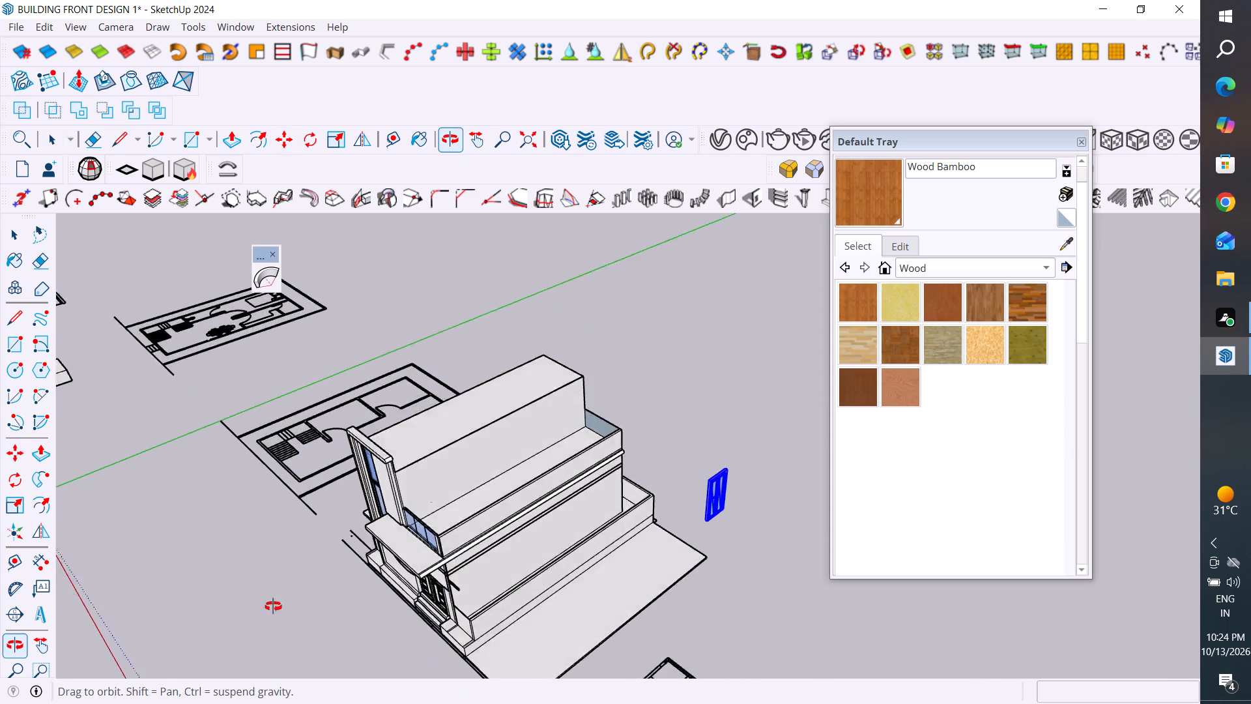
middle_drag(273, 606, 269, 622)
scroll(325, 417, up, 10)
scroll(345, 429, down, 13)
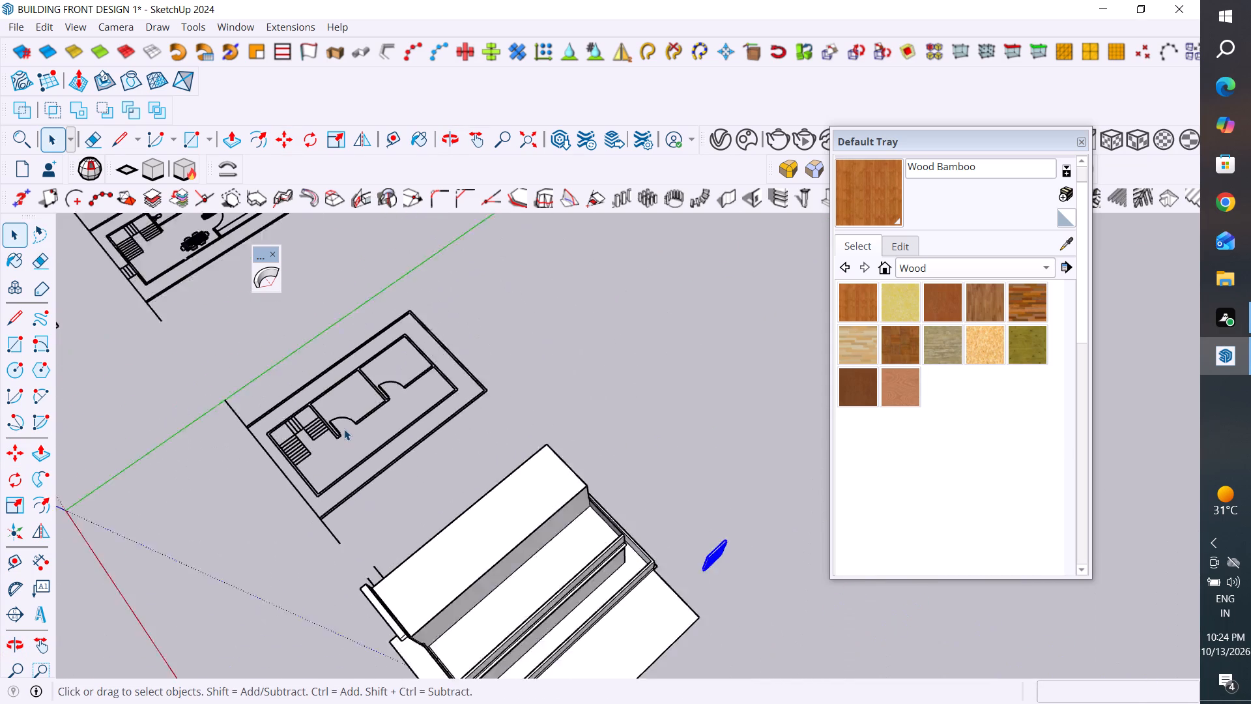
scroll(344, 429, down, 1)
middle_drag(403, 590, 341, 442)
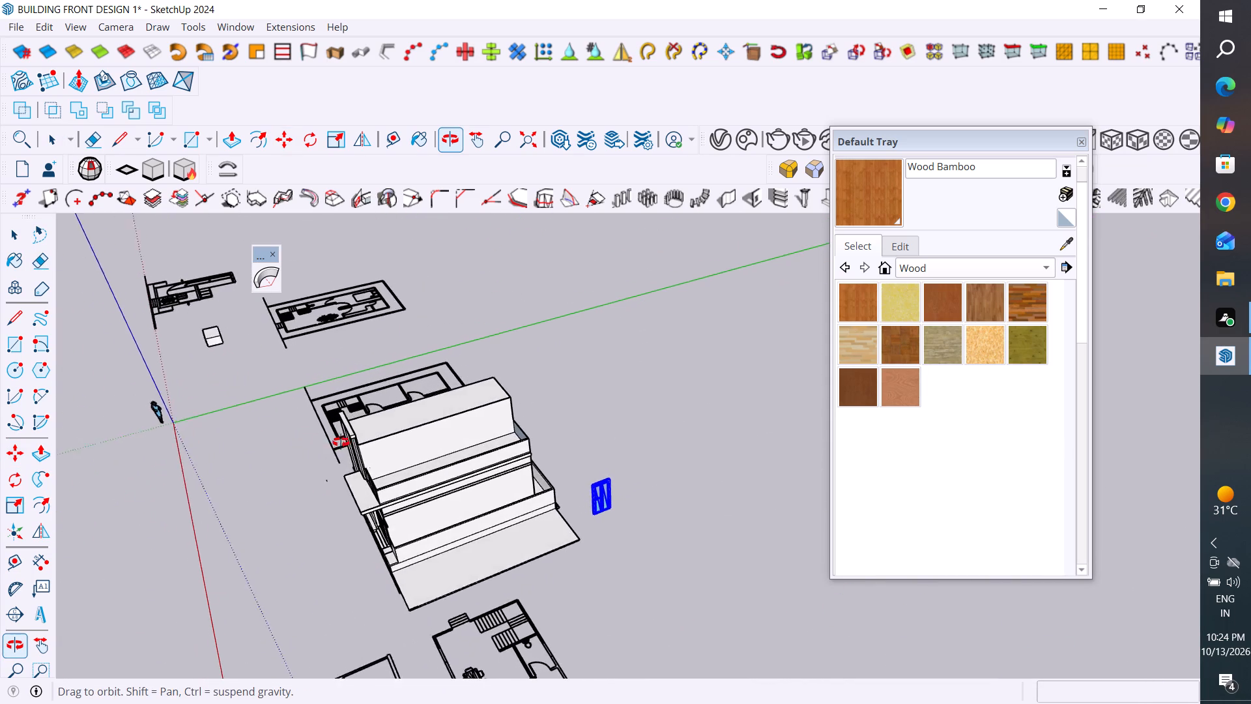
middle_drag(341, 442, 343, 490)
scroll(330, 340, down, 7)
scroll(315, 278, up, 4)
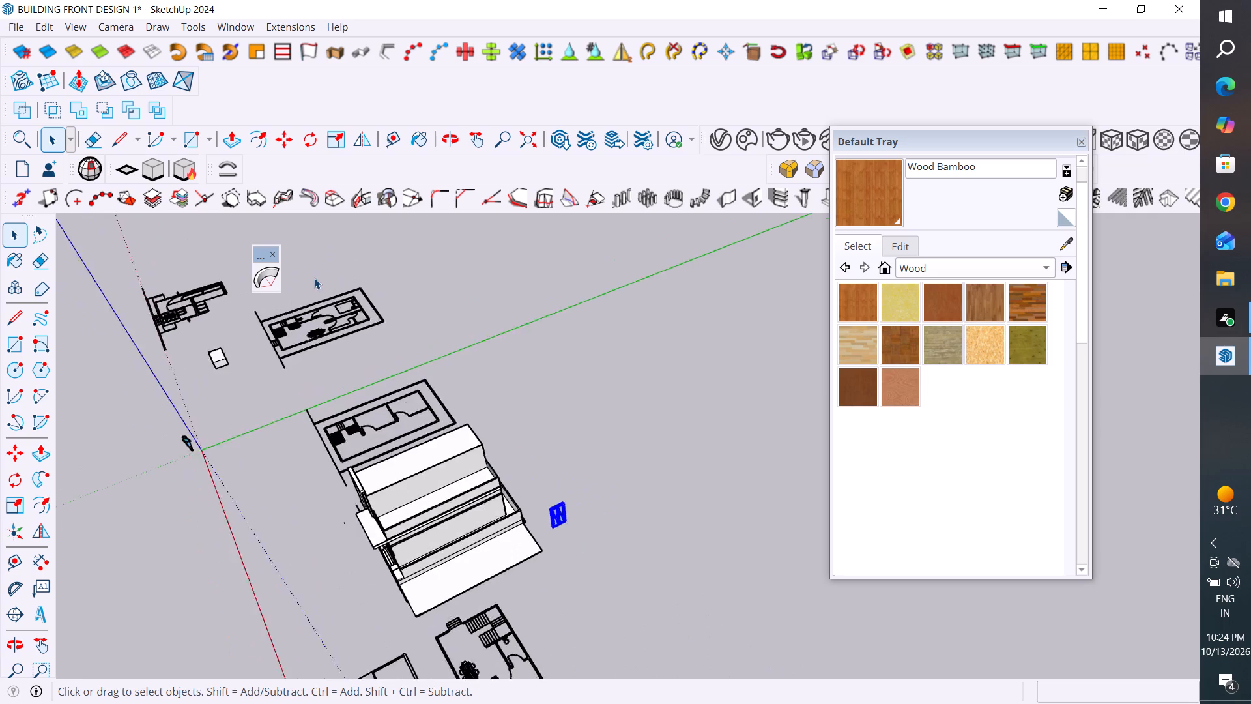
scroll(314, 278, up, 16)
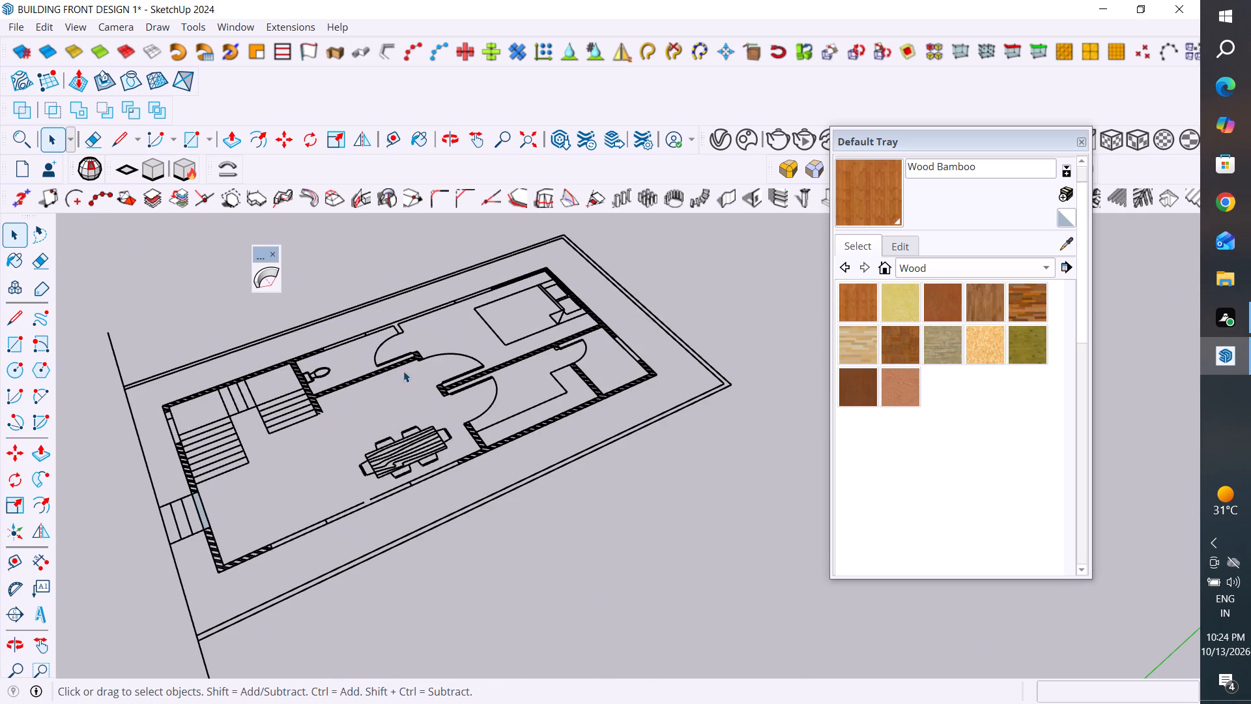
scroll(413, 377, down, 13)
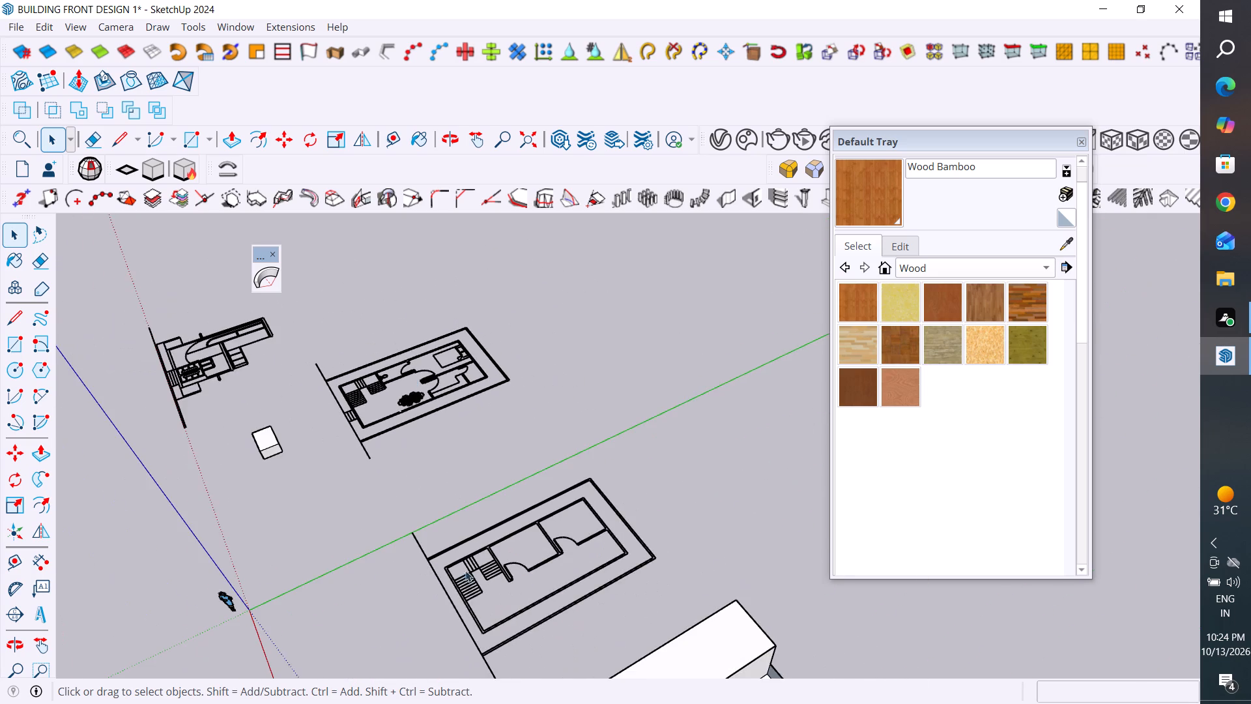
scroll(546, 638, up, 6)
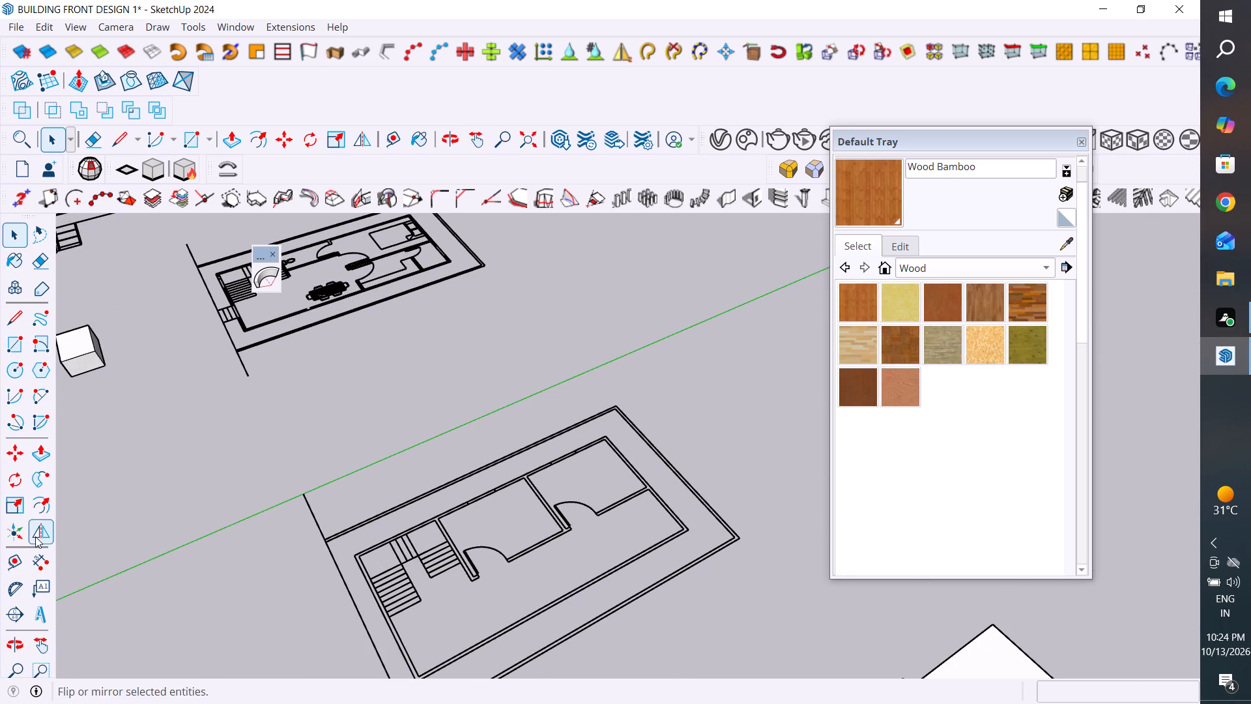
On the unfurnished floor plan beside the building, measure from the door jamb near the stairs to the front wall's inner face.
click(46, 561)
scroll(449, 590, up, 4)
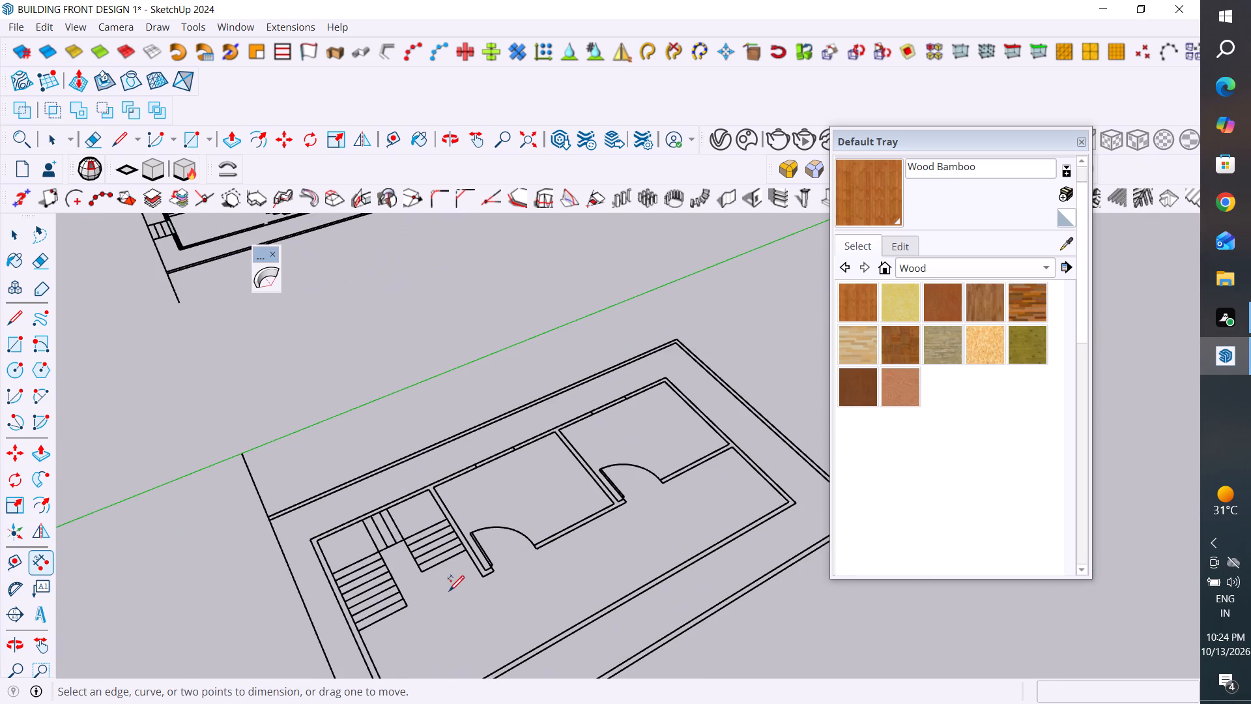
click(496, 569)
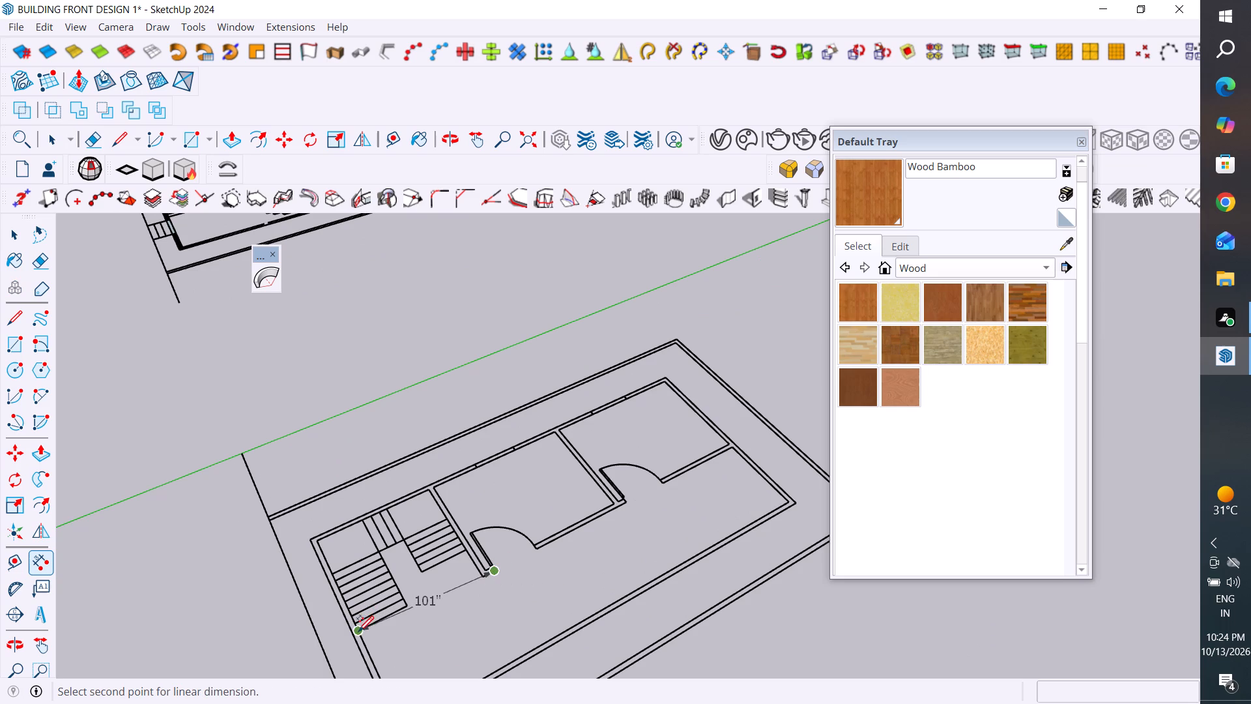
scroll(366, 638, up, 5)
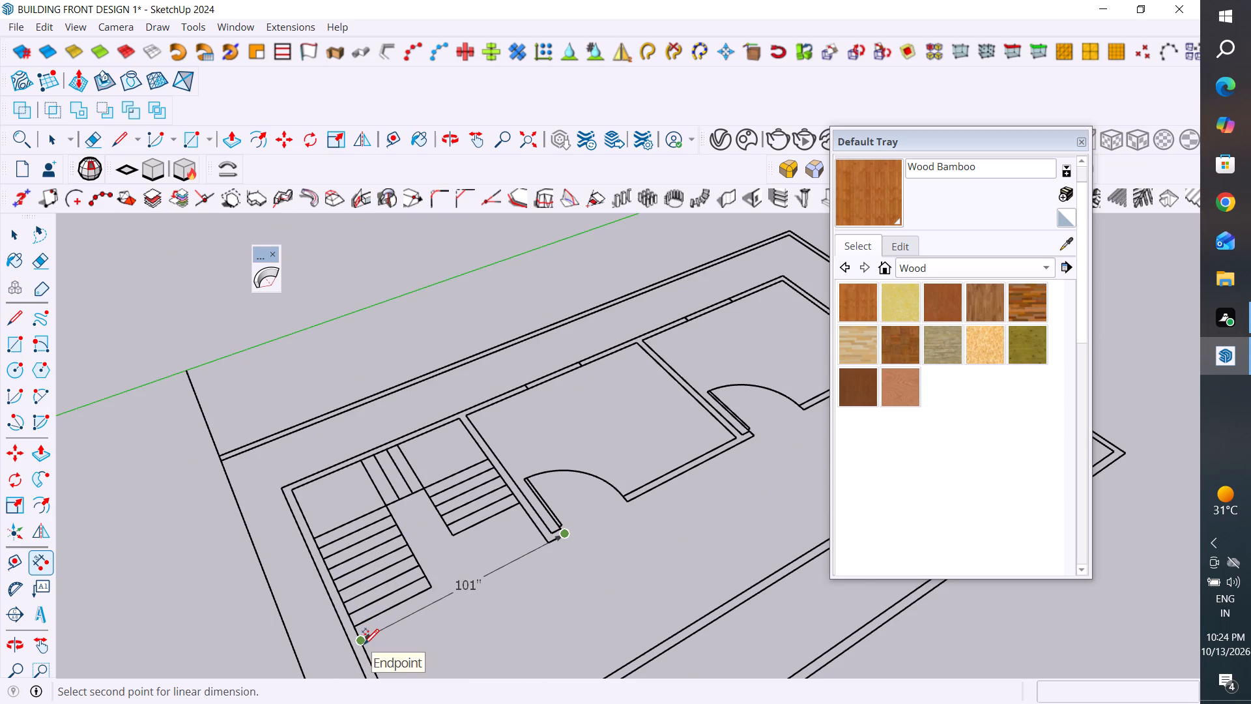
click(362, 641)
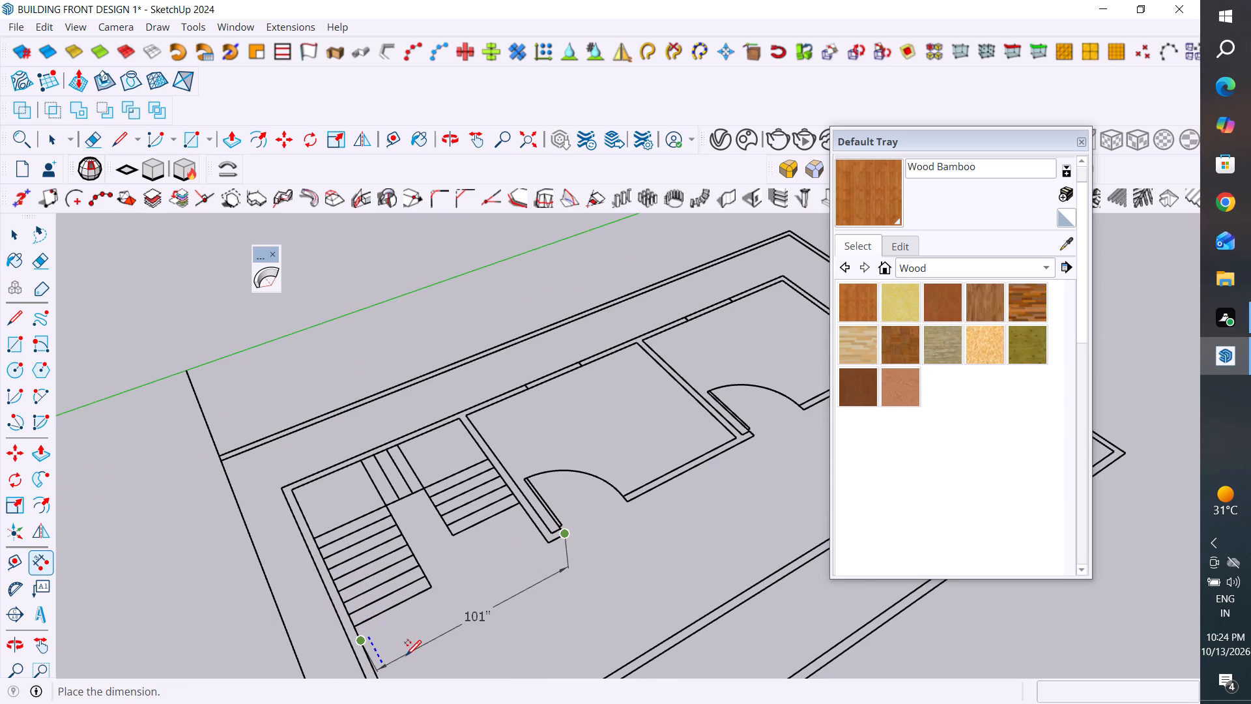
middle_drag(447, 635, 666, 433)
key(Escape)
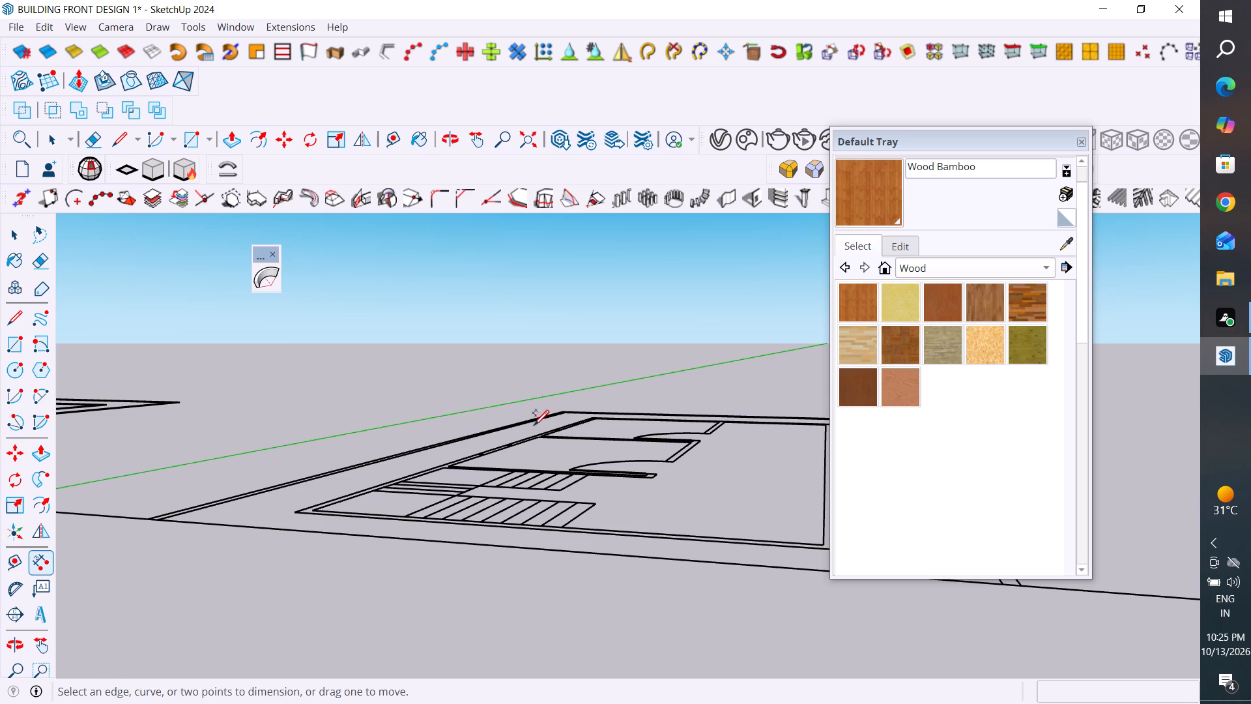
Measure the same plan distance in reverse, from the front wall's inner face at the stairs to the nearest door jamb.
middle_drag(511, 468, 530, 614)
scroll(474, 306, down, 6)
middle_drag(519, 551, 534, 583)
scroll(544, 566, up, 4)
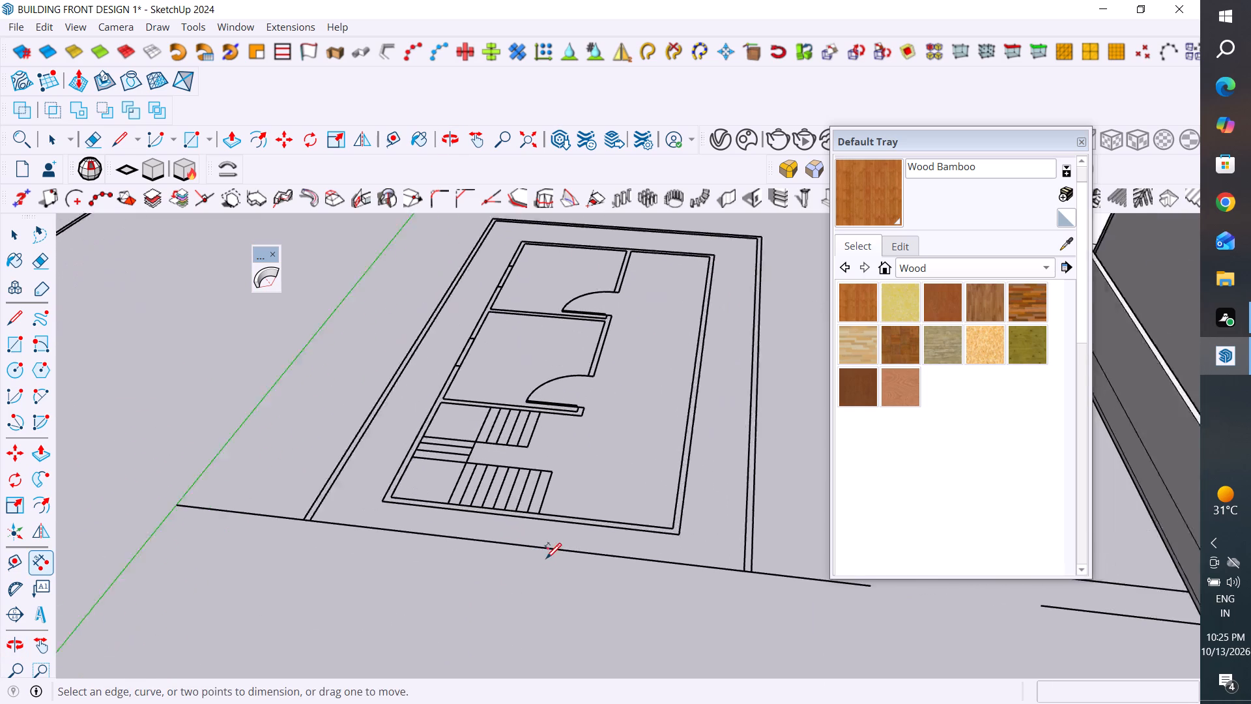
scroll(546, 557, up, 1)
middle_drag(566, 520, 582, 585)
scroll(582, 473, up, 1)
middle_drag(548, 409, 547, 555)
scroll(553, 578, up, 3)
click(552, 565)
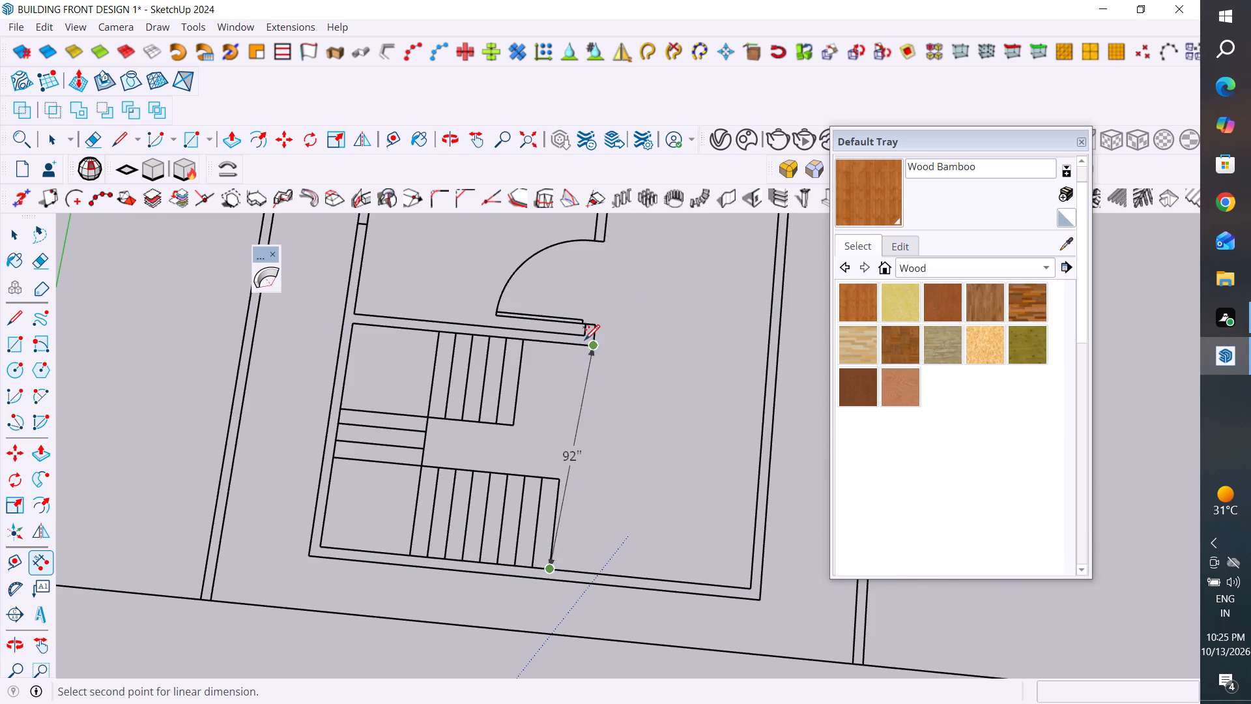
scroll(586, 320, up, 9)
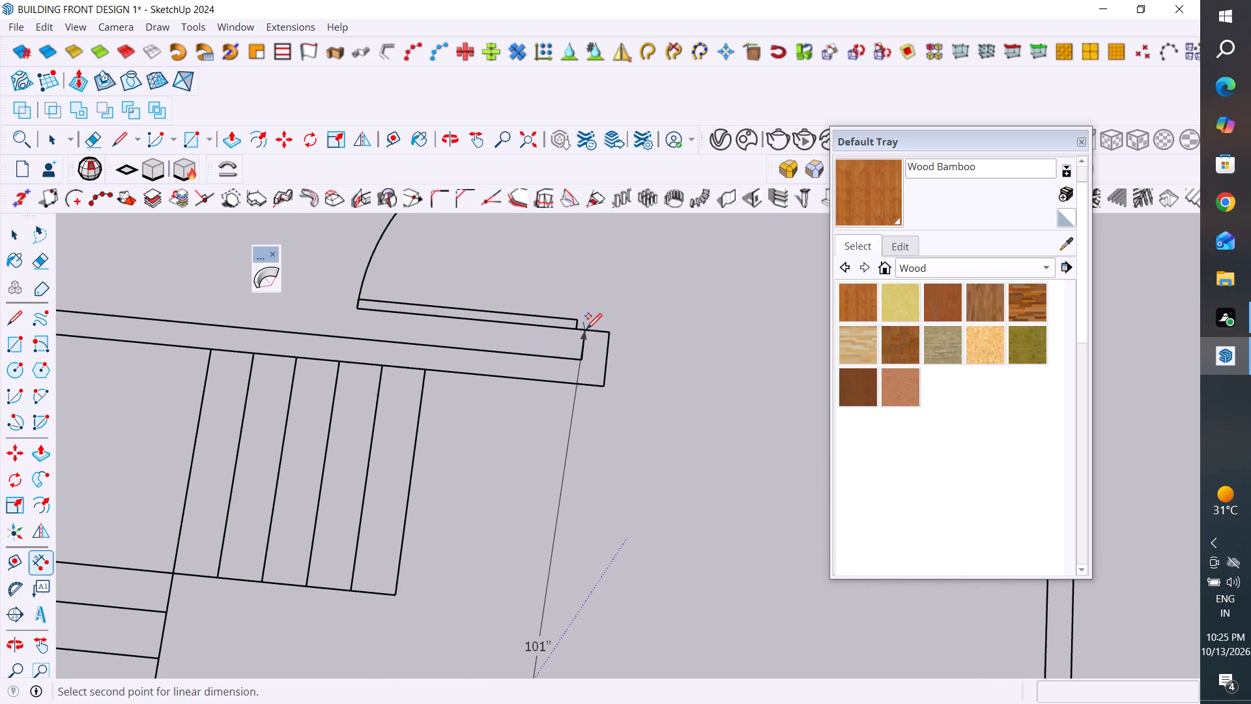
click(583, 328)
scroll(583, 328, down, 12)
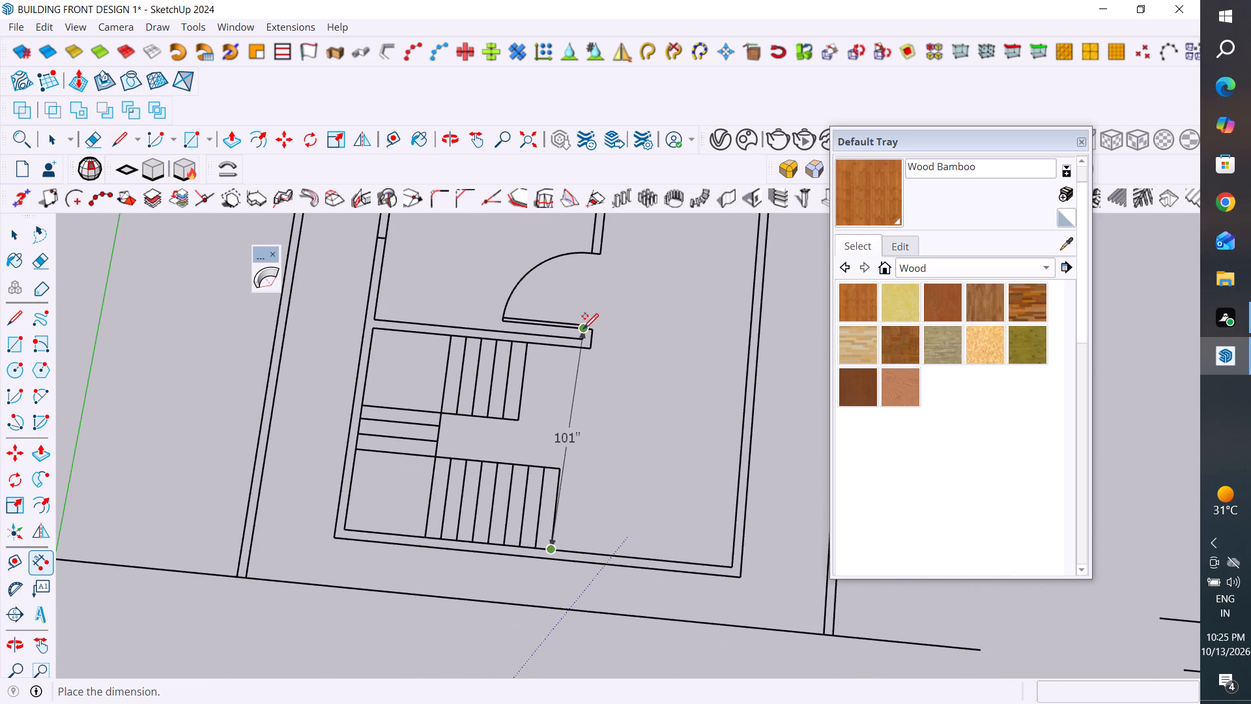
key(Escape)
Recheck the distance from the front wall's inner face to the door jamb near the stairs.
click(549, 548)
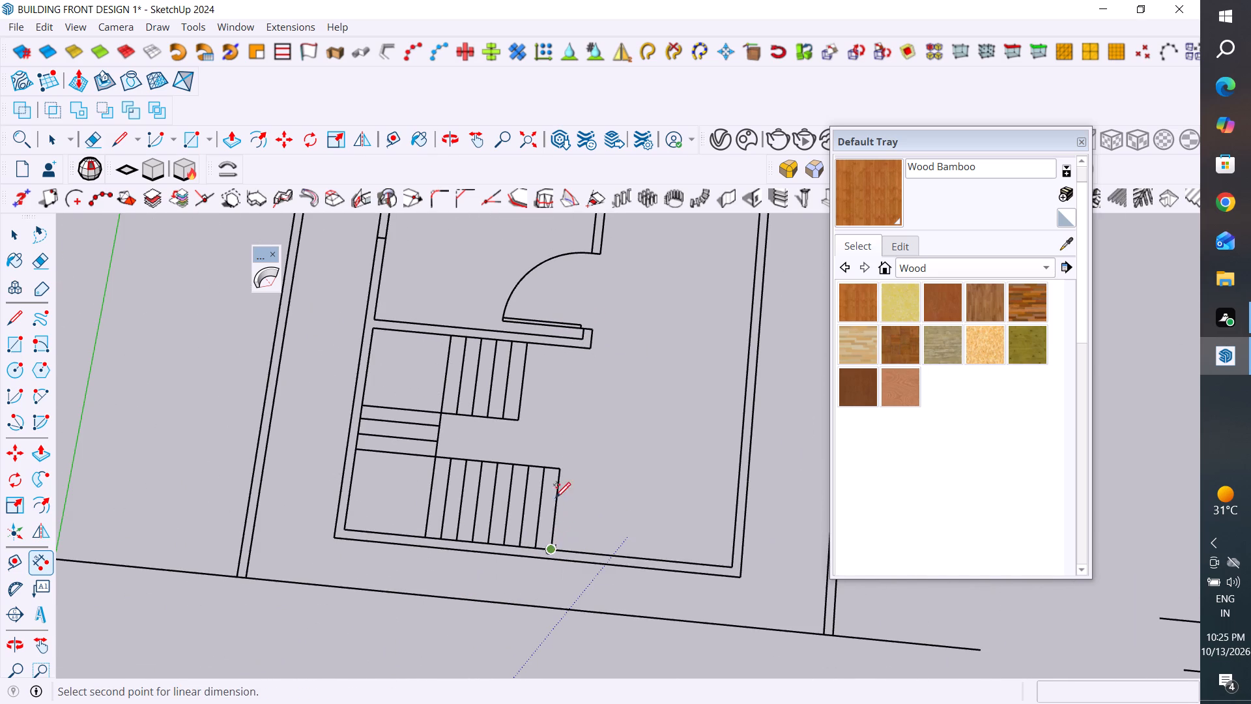
scroll(569, 330, up, 2)
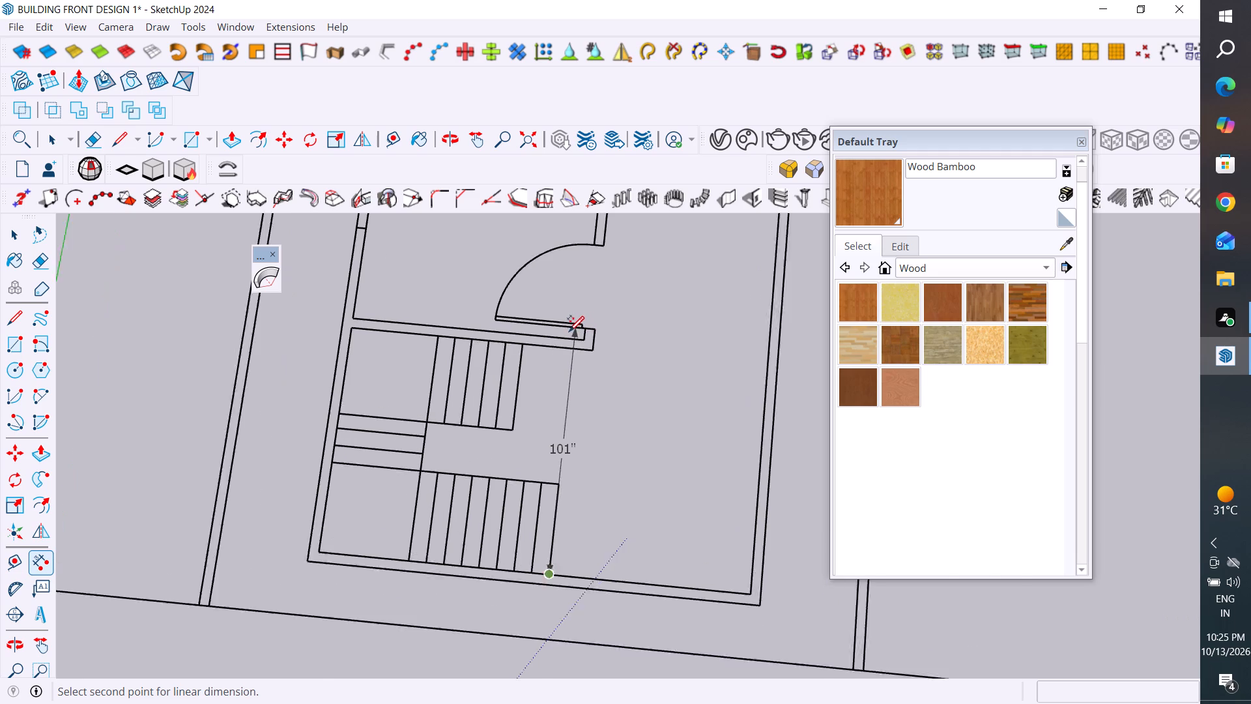
scroll(569, 330, up, 3)
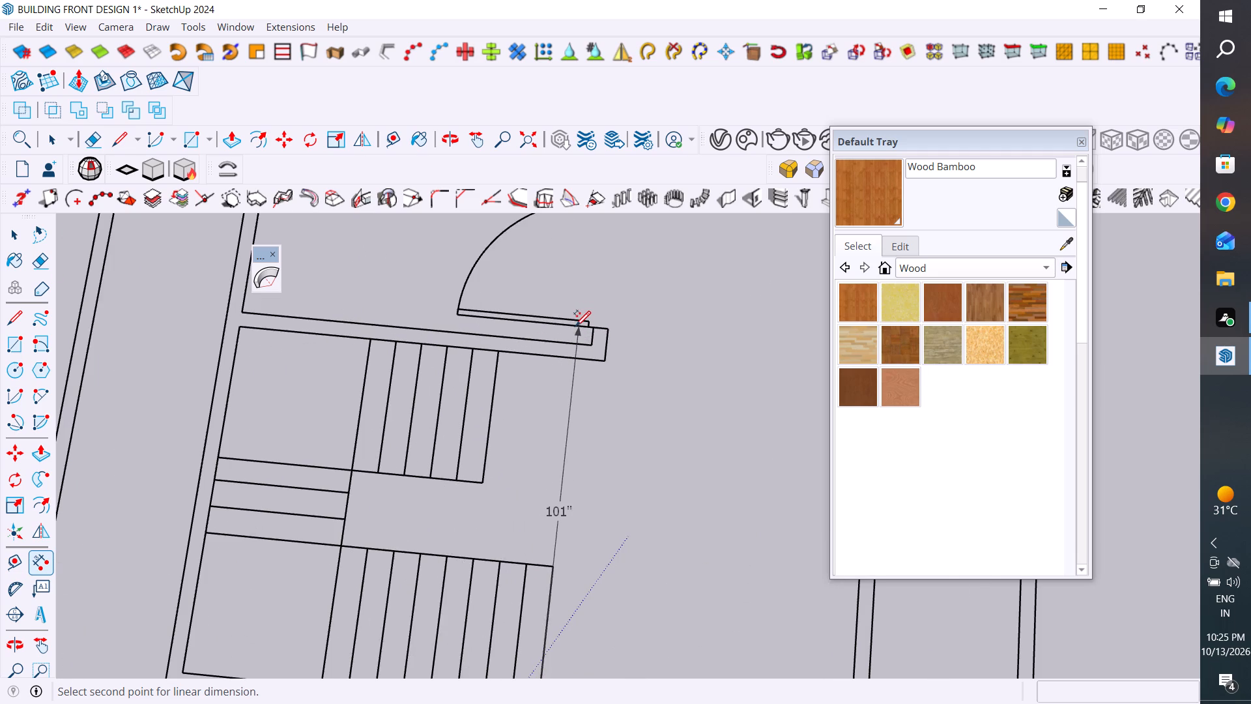
key(Escape)
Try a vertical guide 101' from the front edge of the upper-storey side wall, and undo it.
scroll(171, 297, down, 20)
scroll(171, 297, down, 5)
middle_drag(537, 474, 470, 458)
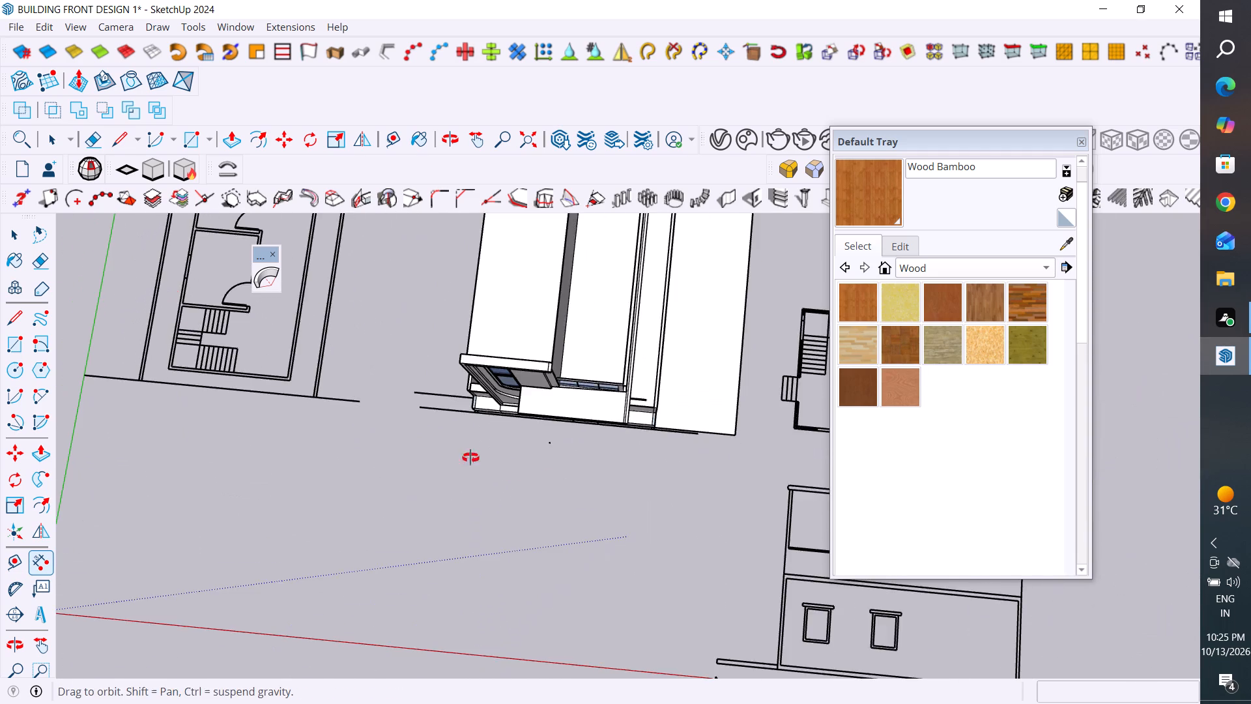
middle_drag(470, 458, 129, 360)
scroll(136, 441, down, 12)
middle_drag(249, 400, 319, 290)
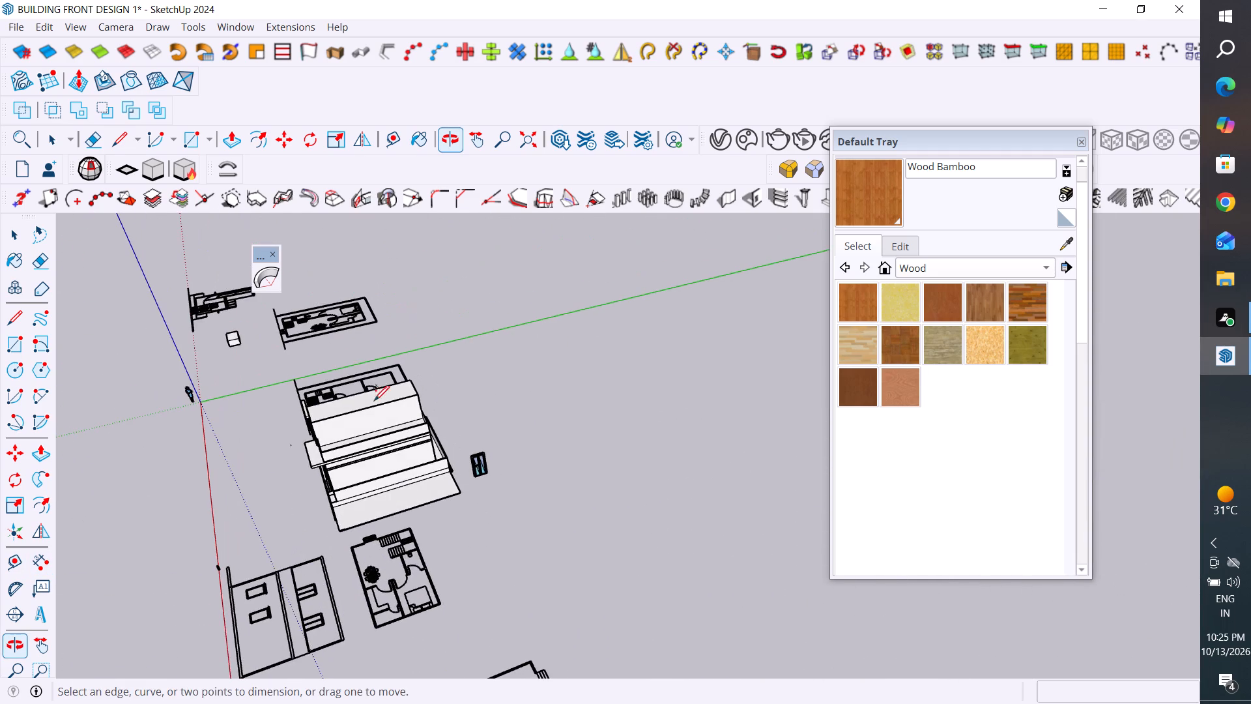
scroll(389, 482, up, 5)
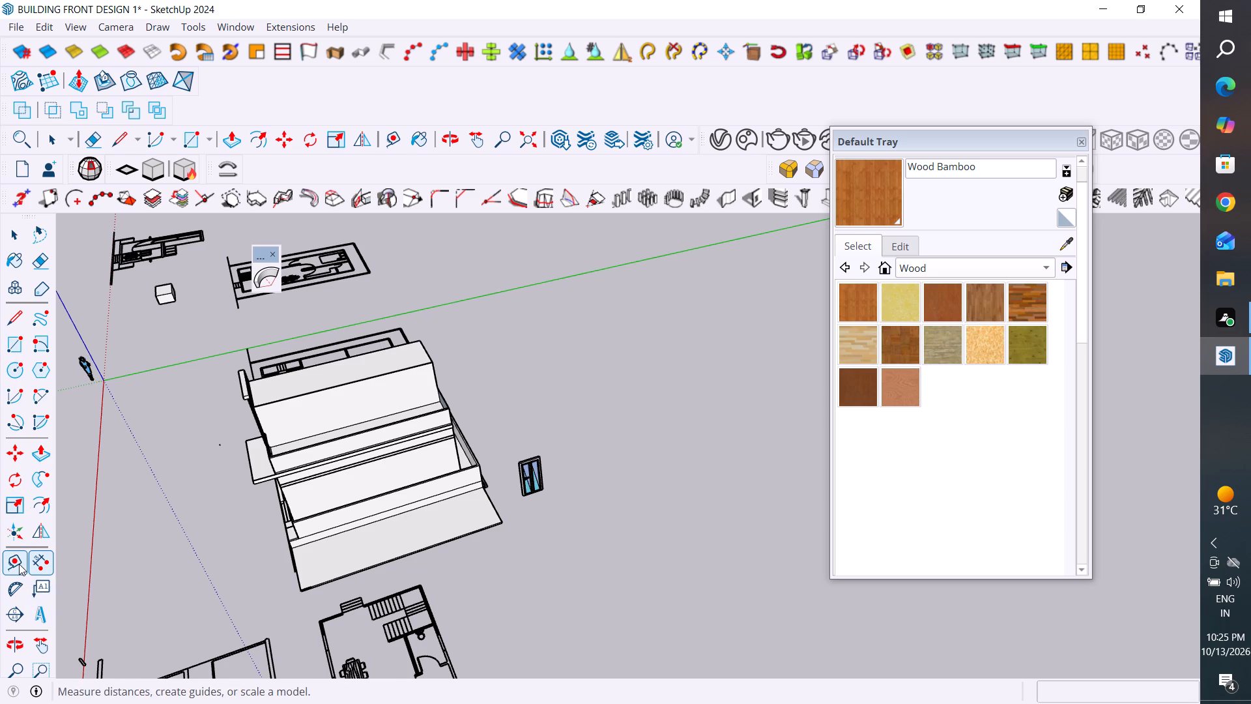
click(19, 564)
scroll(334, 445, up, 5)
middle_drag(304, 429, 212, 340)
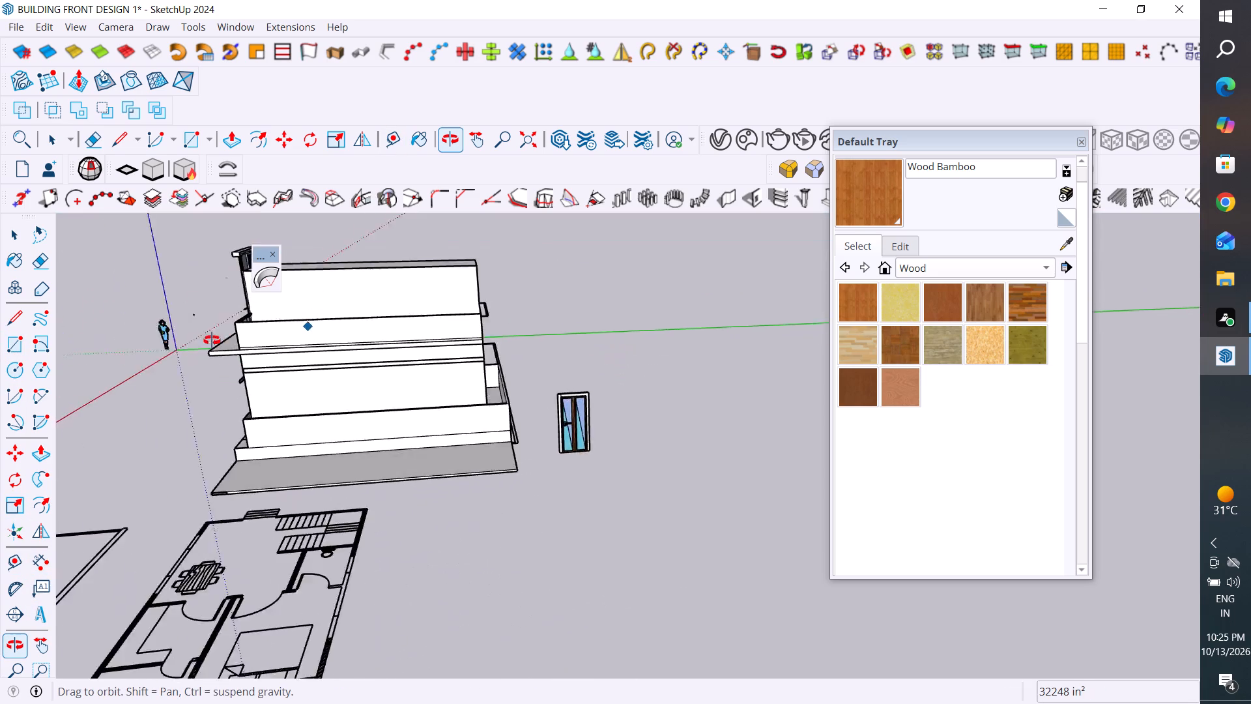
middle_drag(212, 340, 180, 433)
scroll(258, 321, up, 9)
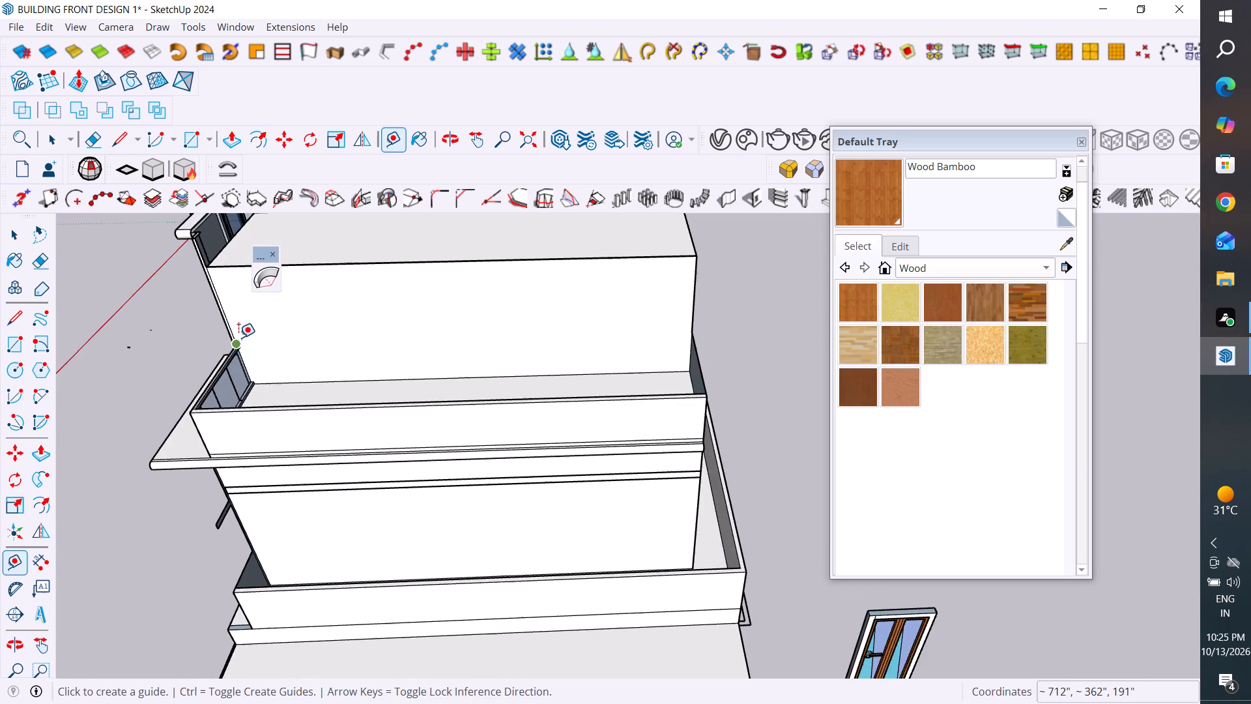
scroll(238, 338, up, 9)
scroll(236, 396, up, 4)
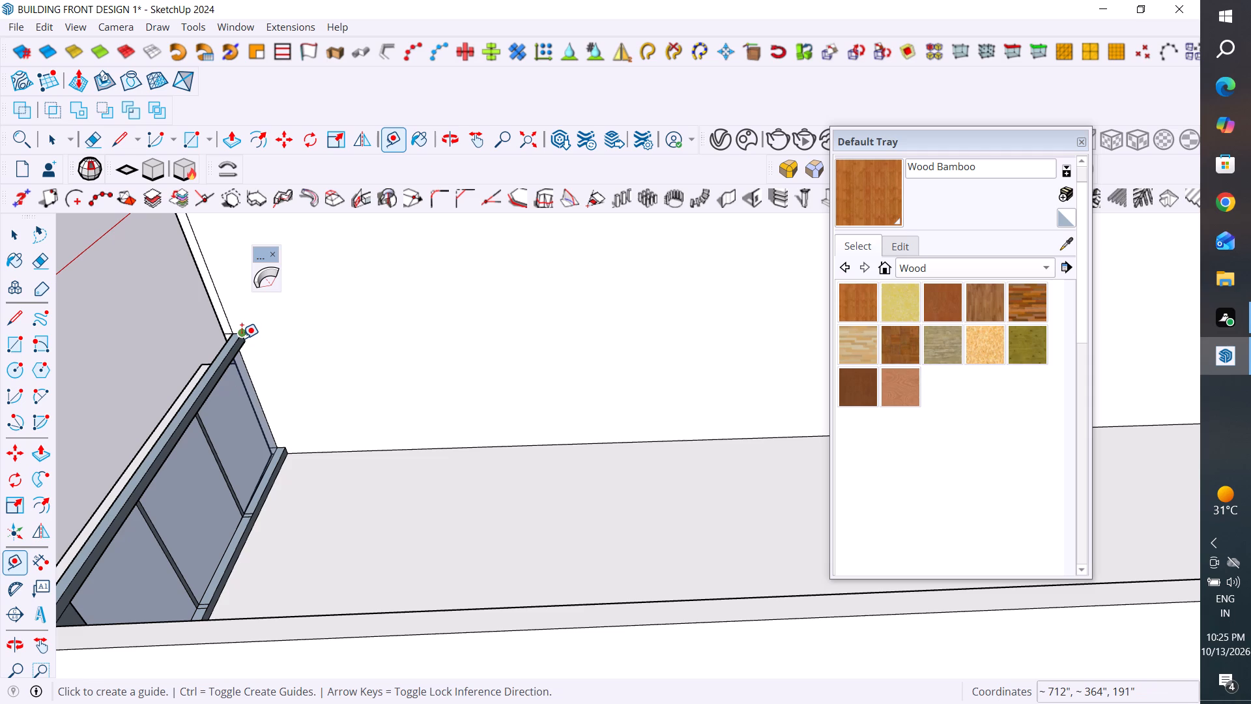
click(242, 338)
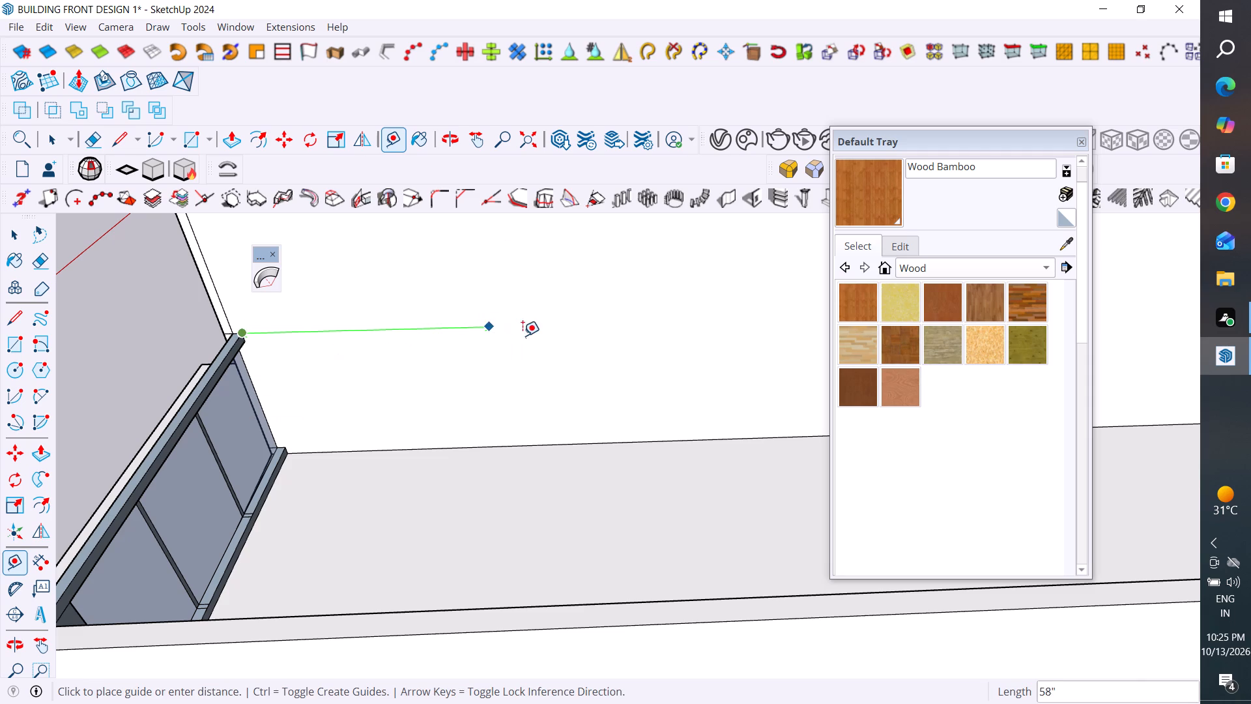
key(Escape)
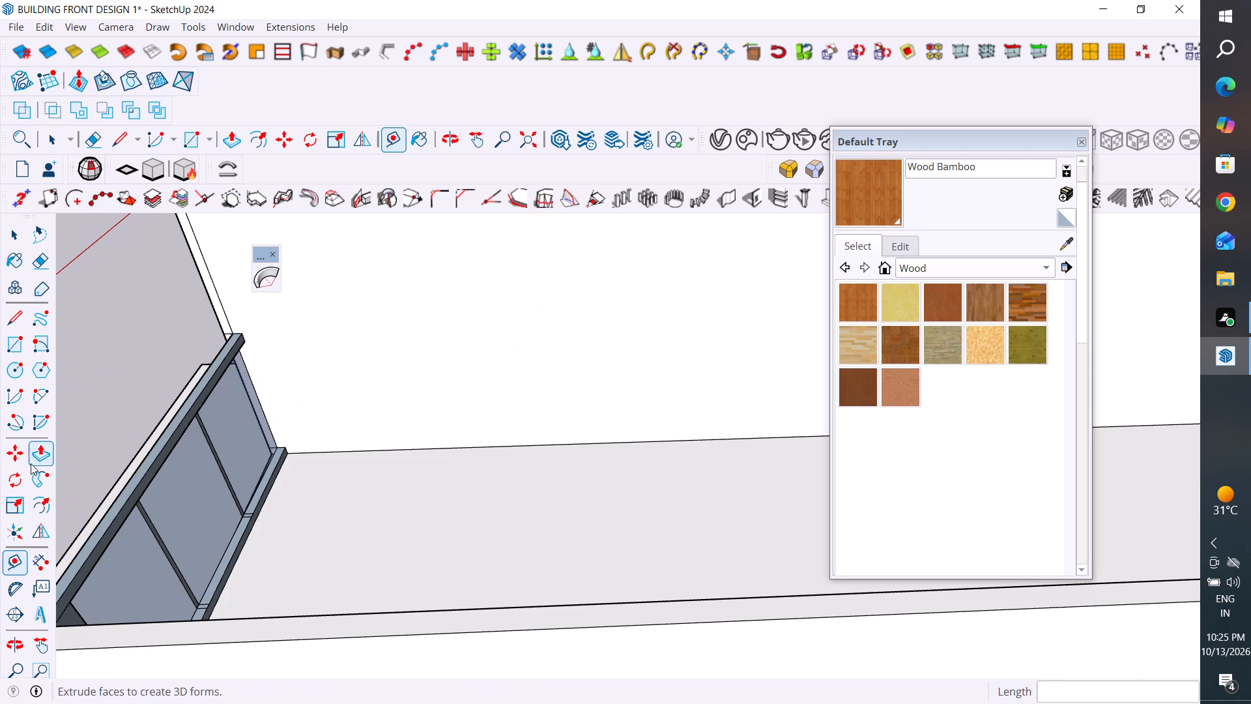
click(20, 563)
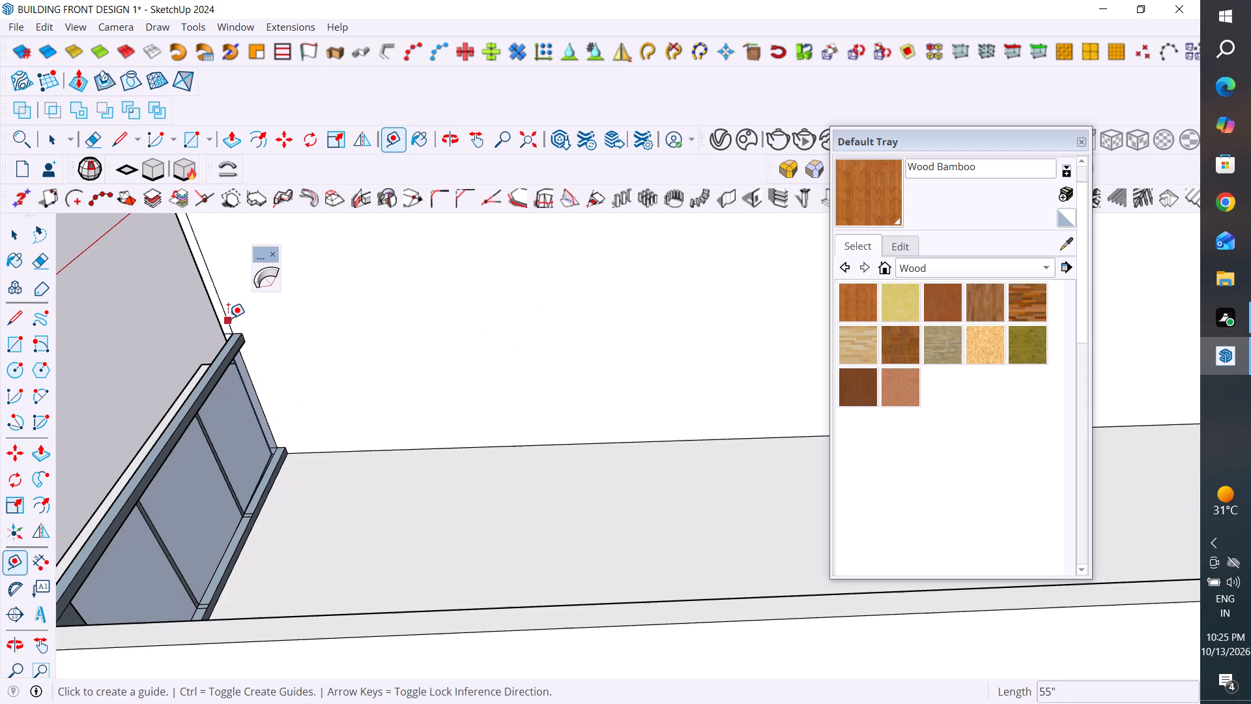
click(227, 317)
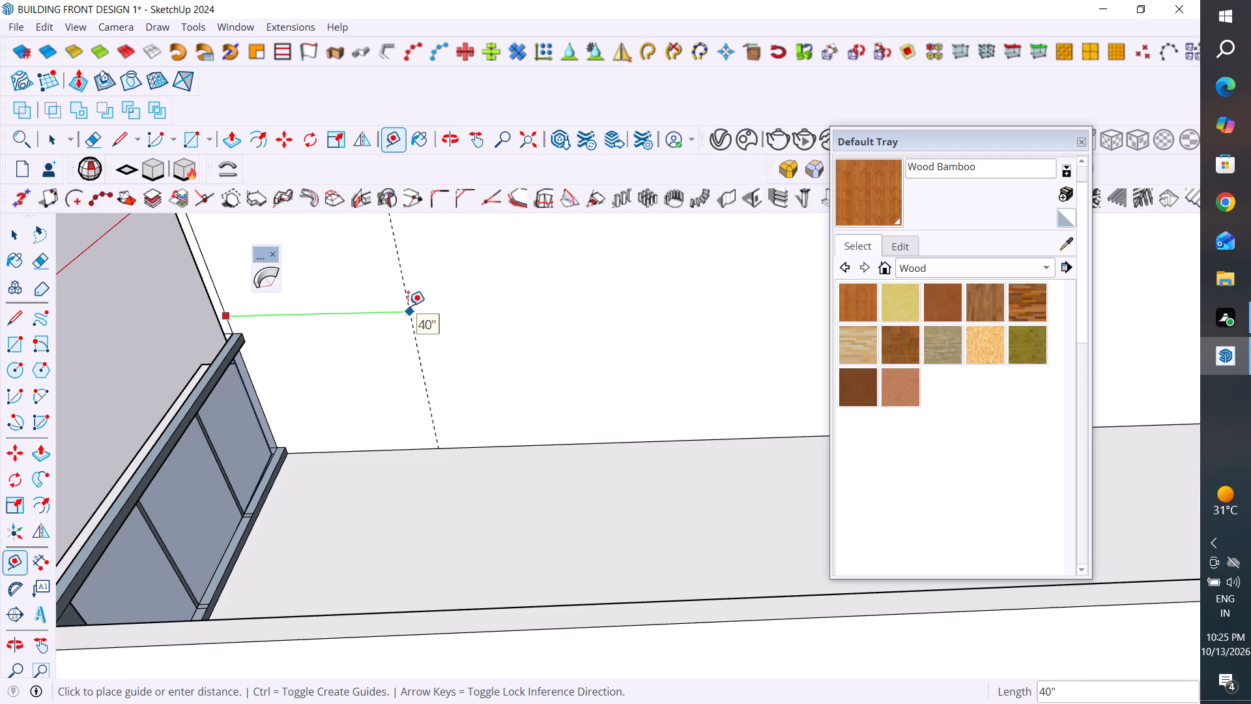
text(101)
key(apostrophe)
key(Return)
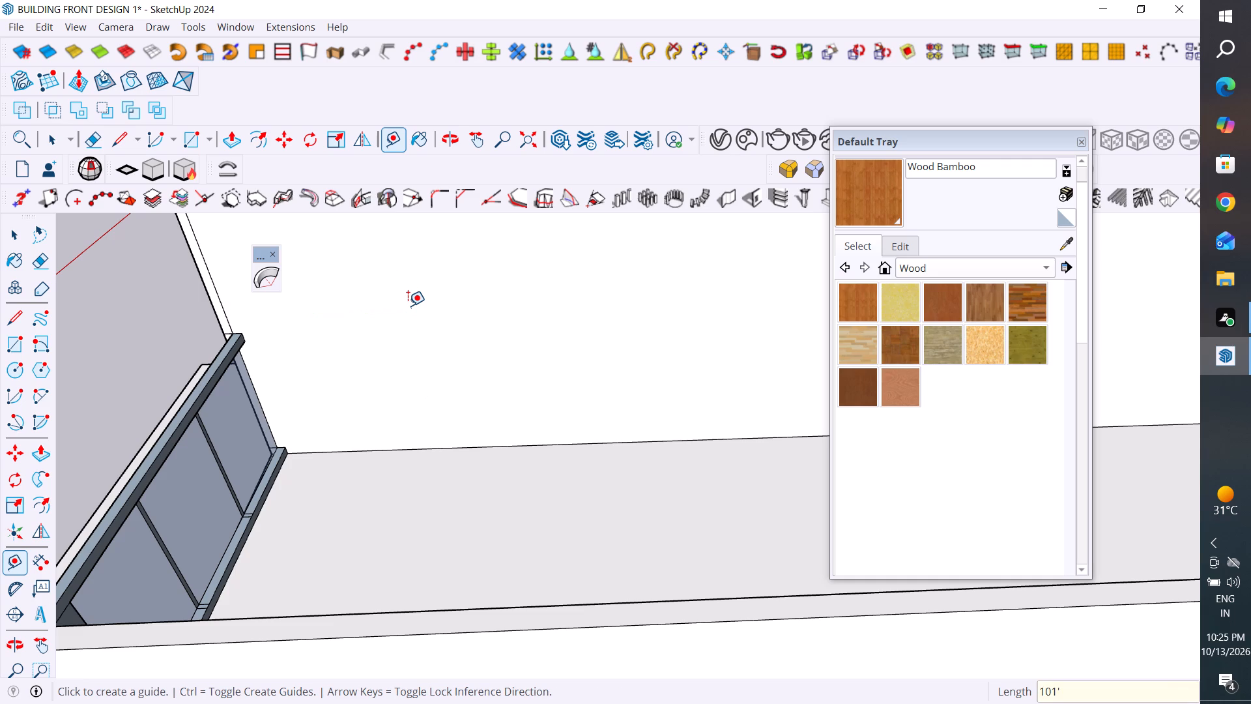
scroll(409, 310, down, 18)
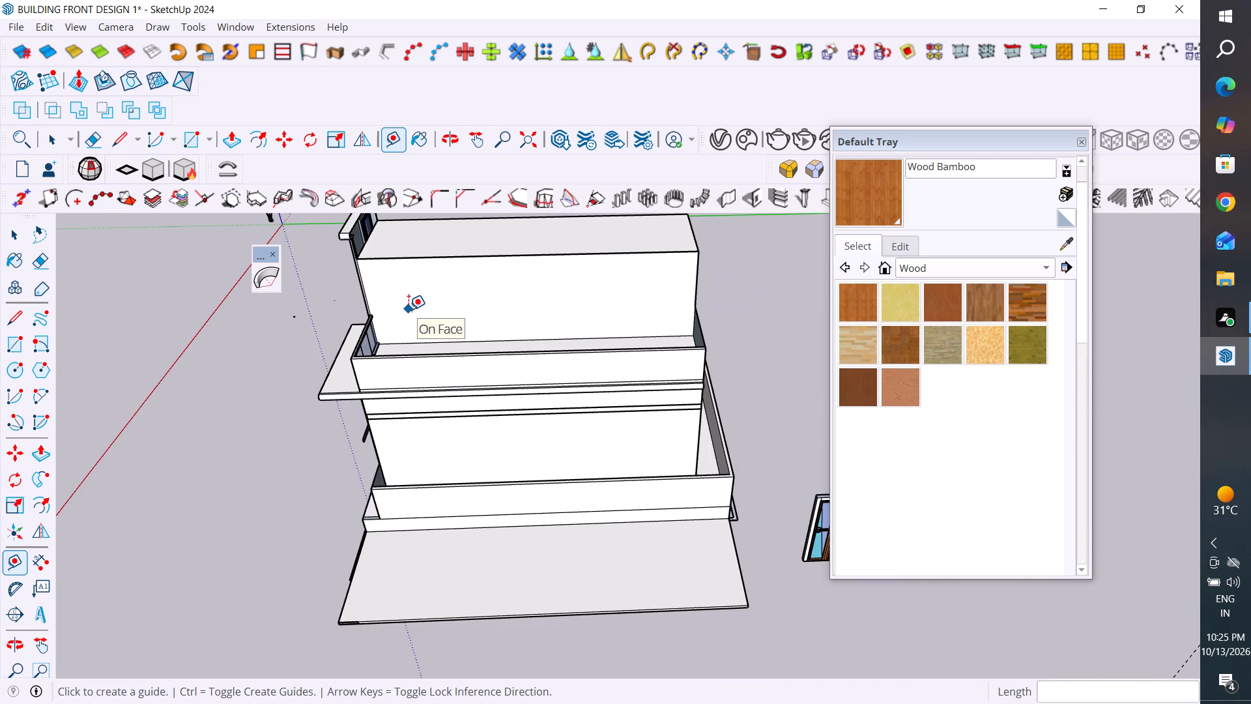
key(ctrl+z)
Place a vertical guide on the upper-storey side wall, 101" from the wall's front vertical edge.
scroll(362, 304, up, 5)
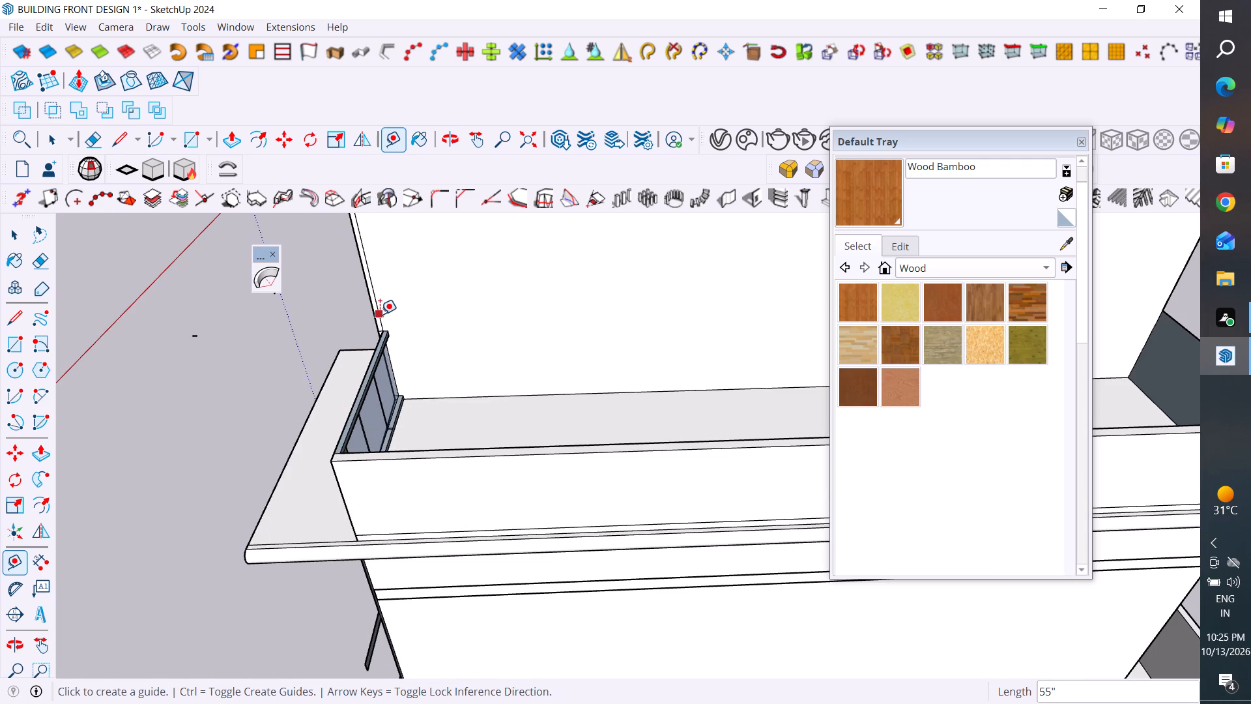
click(380, 314)
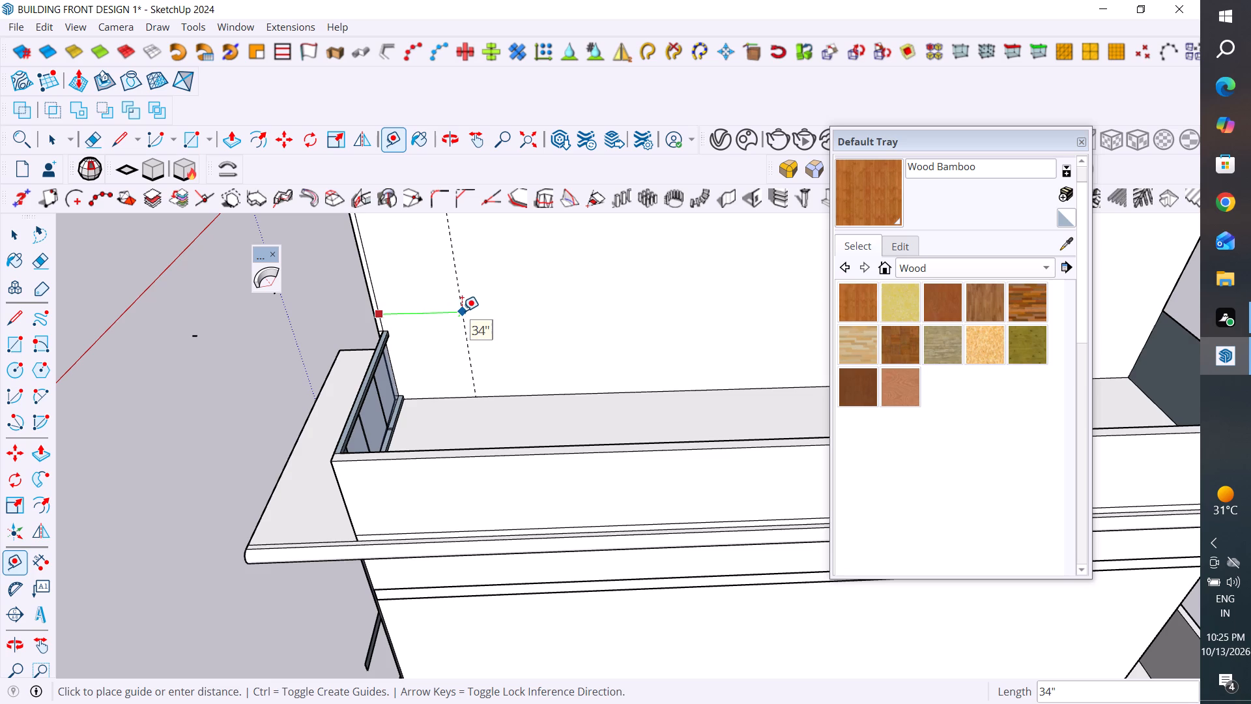
text(101)
key(shift+quotedbl)
key(Return)
scroll(462, 311, down, 13)
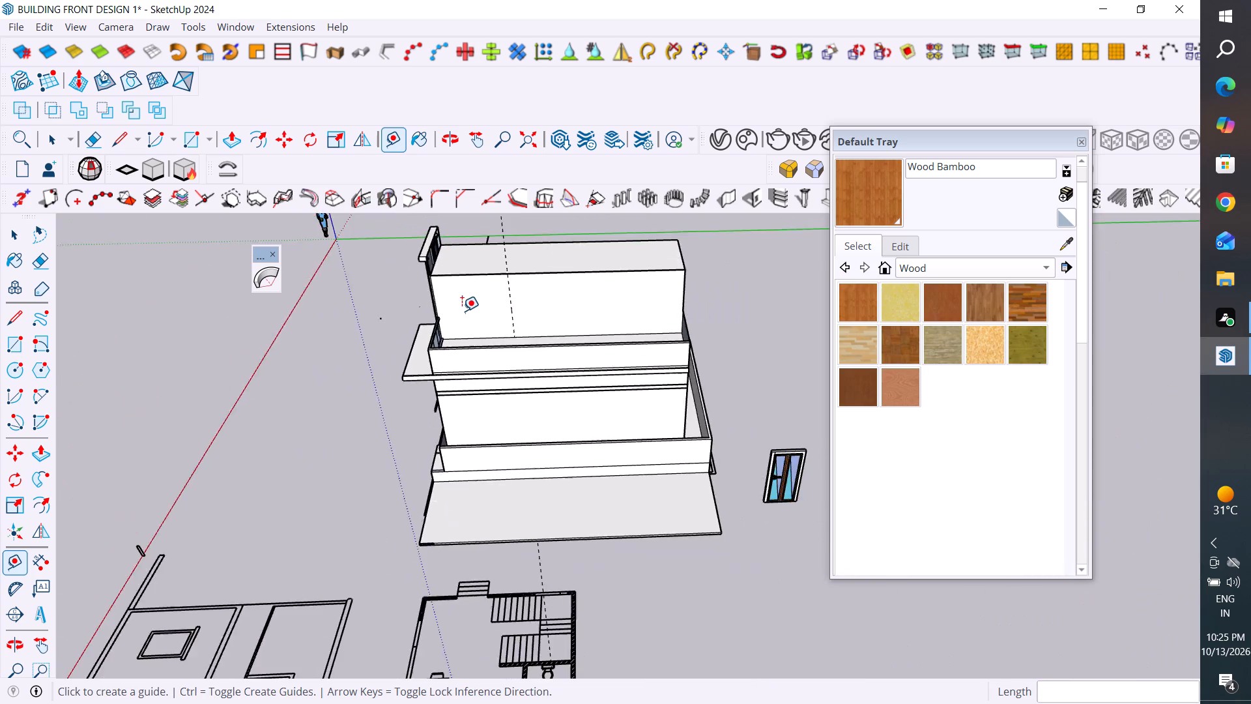
scroll(462, 311, down, 5)
Copy the turned framed door from beside the building to where the 101" guide meets the foot of the upper-storey side wall.
click(14, 241)
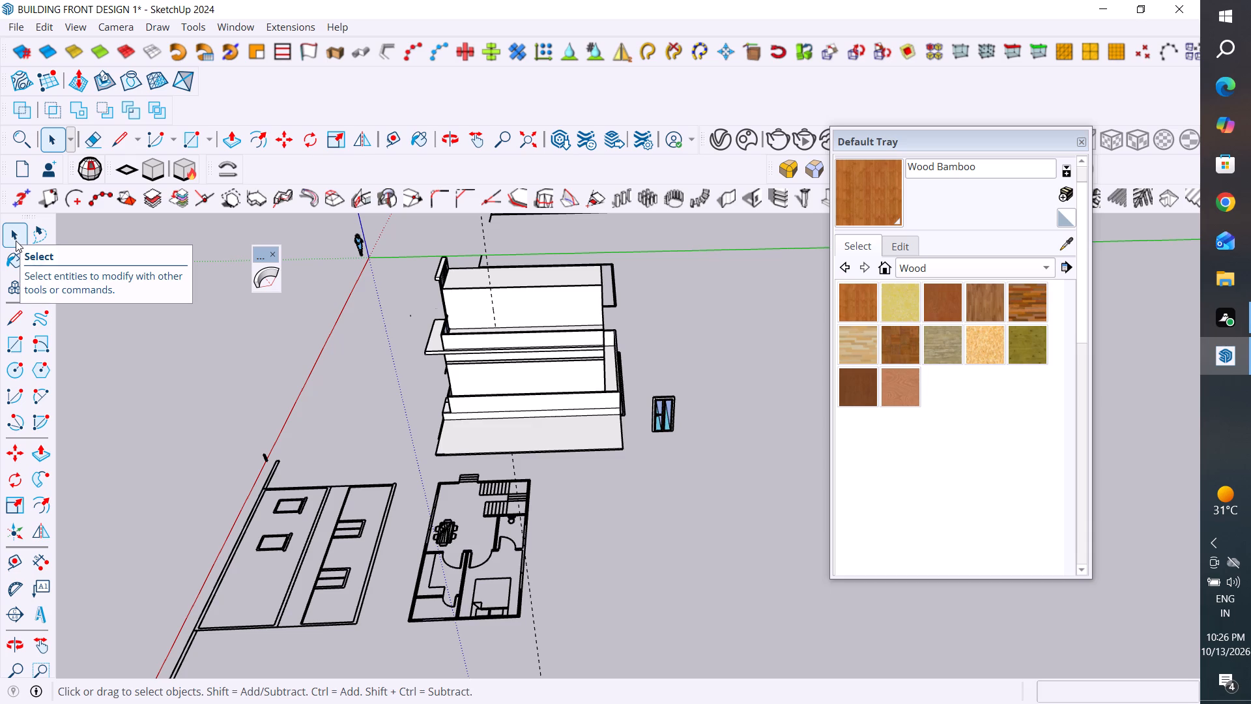
click(132, 315)
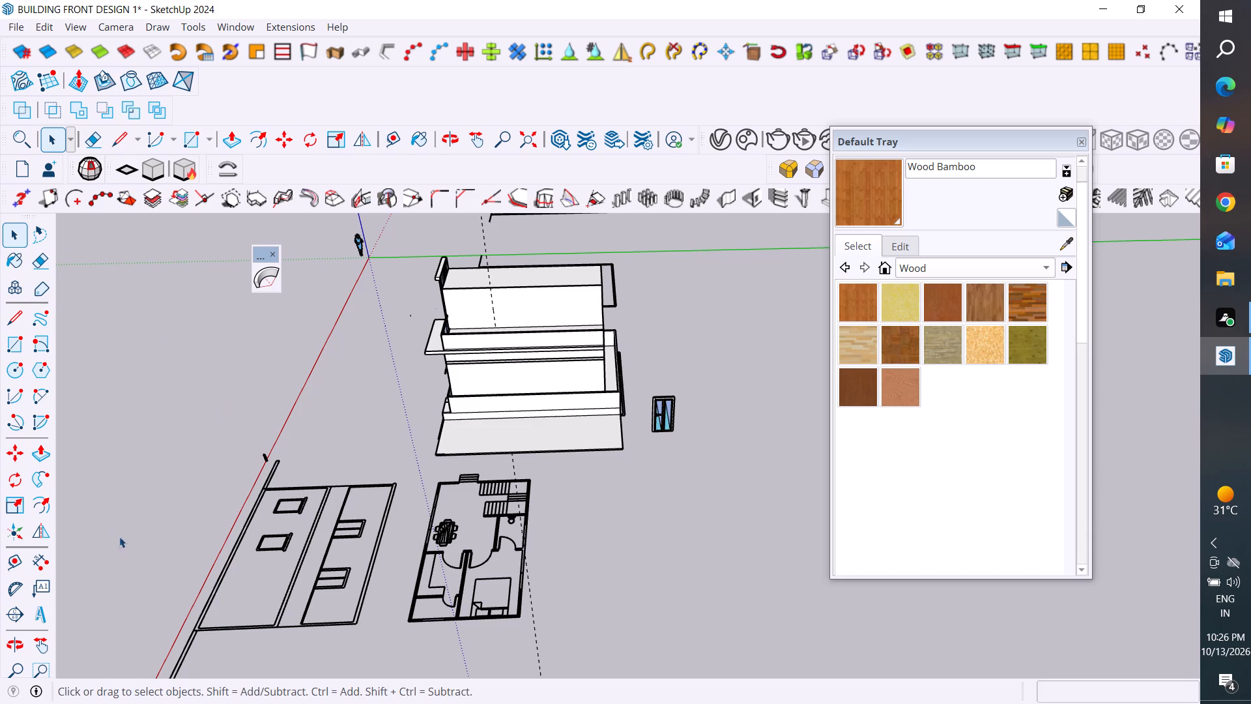
scroll(670, 420, up, 3)
click(669, 423)
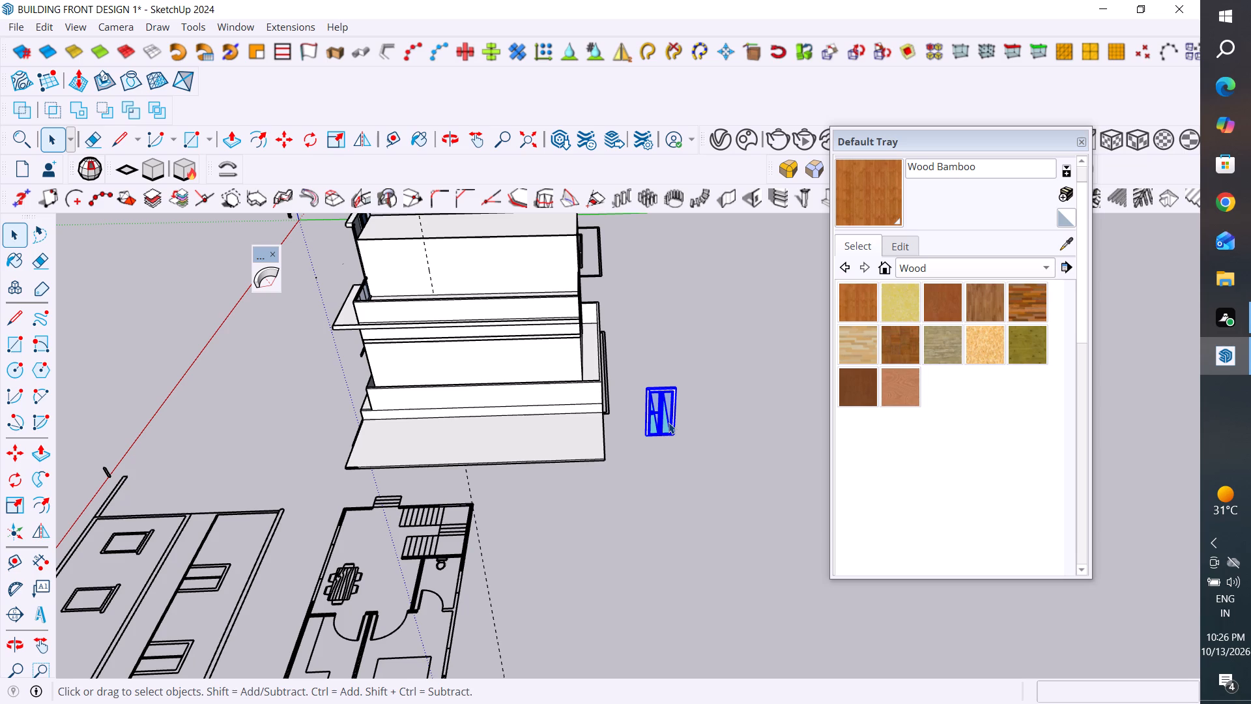
key(m)
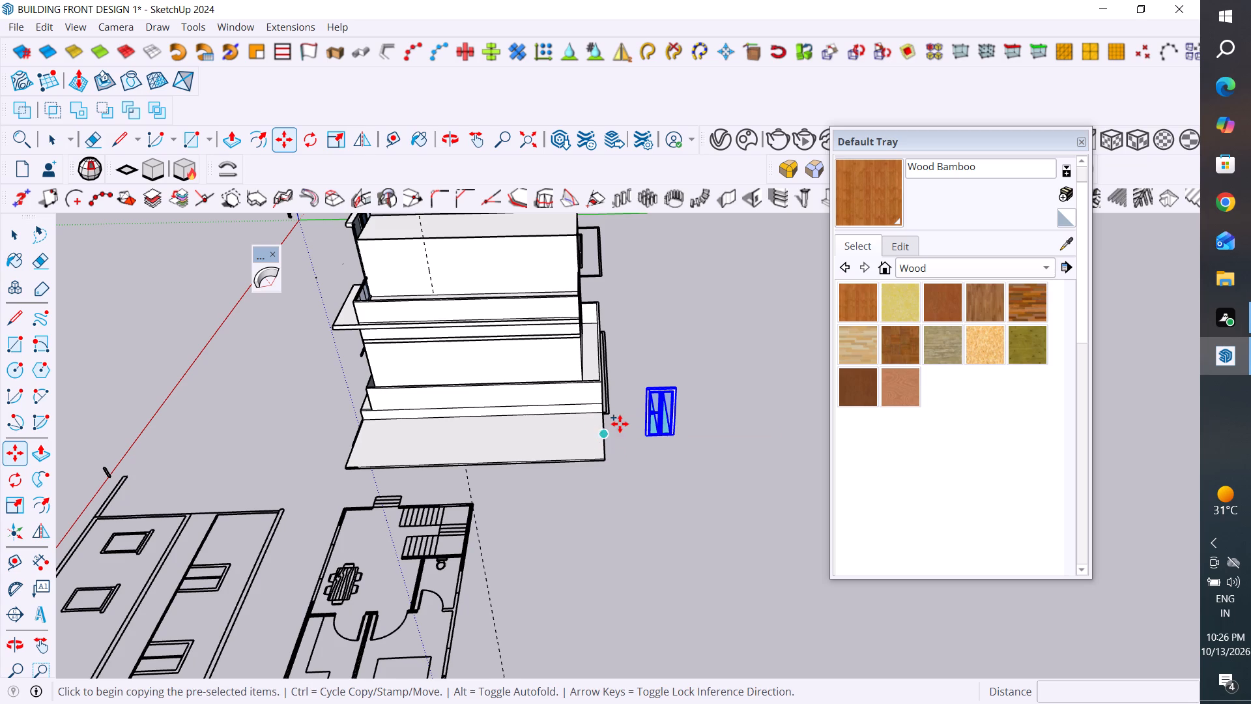
scroll(624, 423, up, 5)
middle_drag(631, 439, 803, 445)
scroll(687, 444, up, 10)
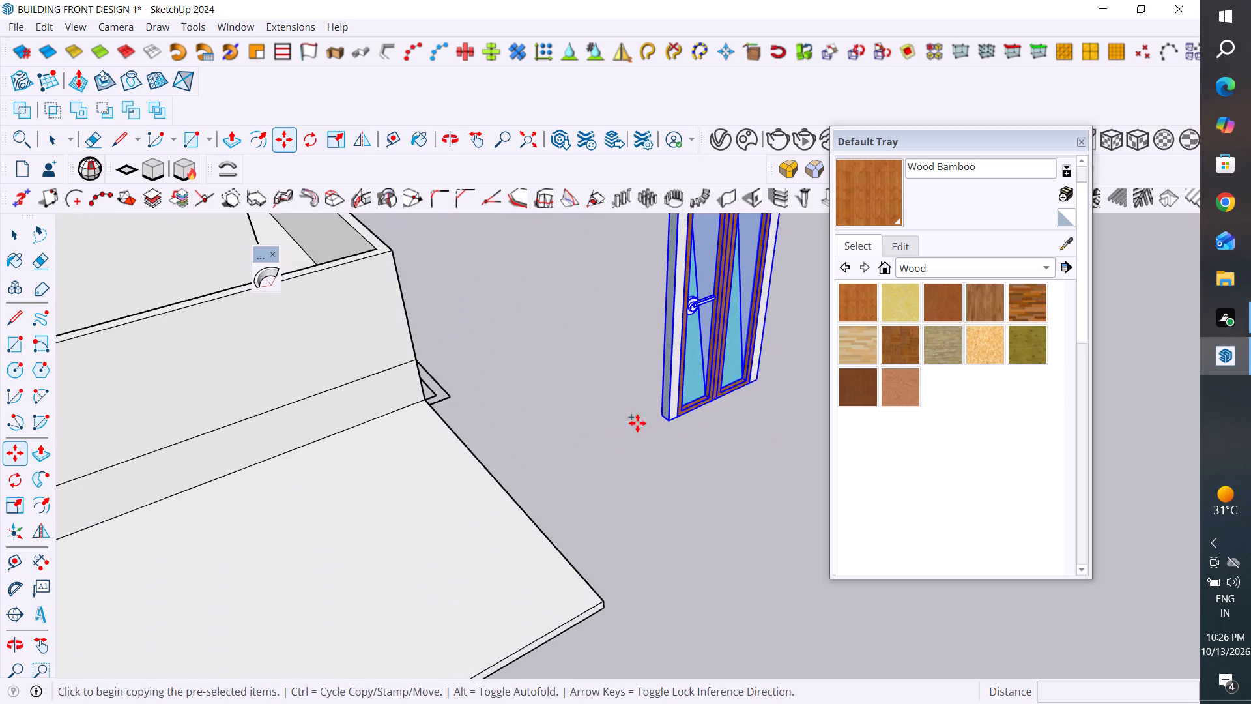
click(659, 417)
scroll(723, 459, down, 13)
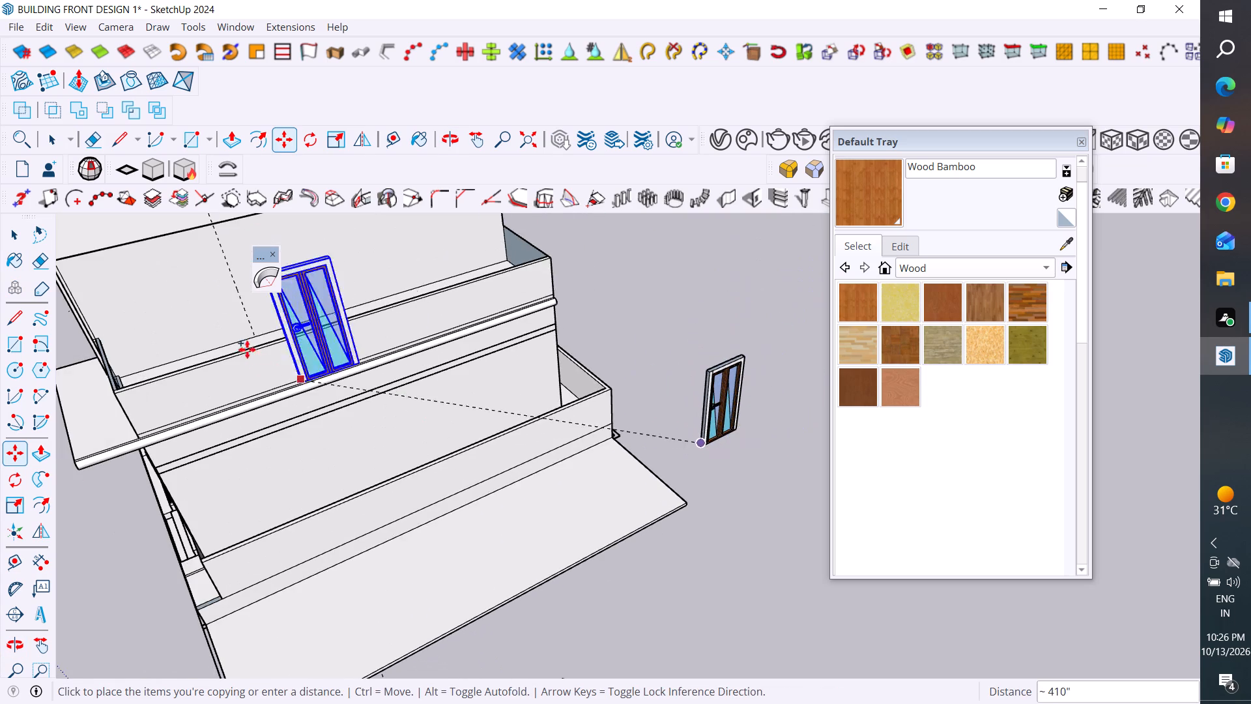
scroll(248, 336, up, 6)
middle_drag(248, 338, 554, 325)
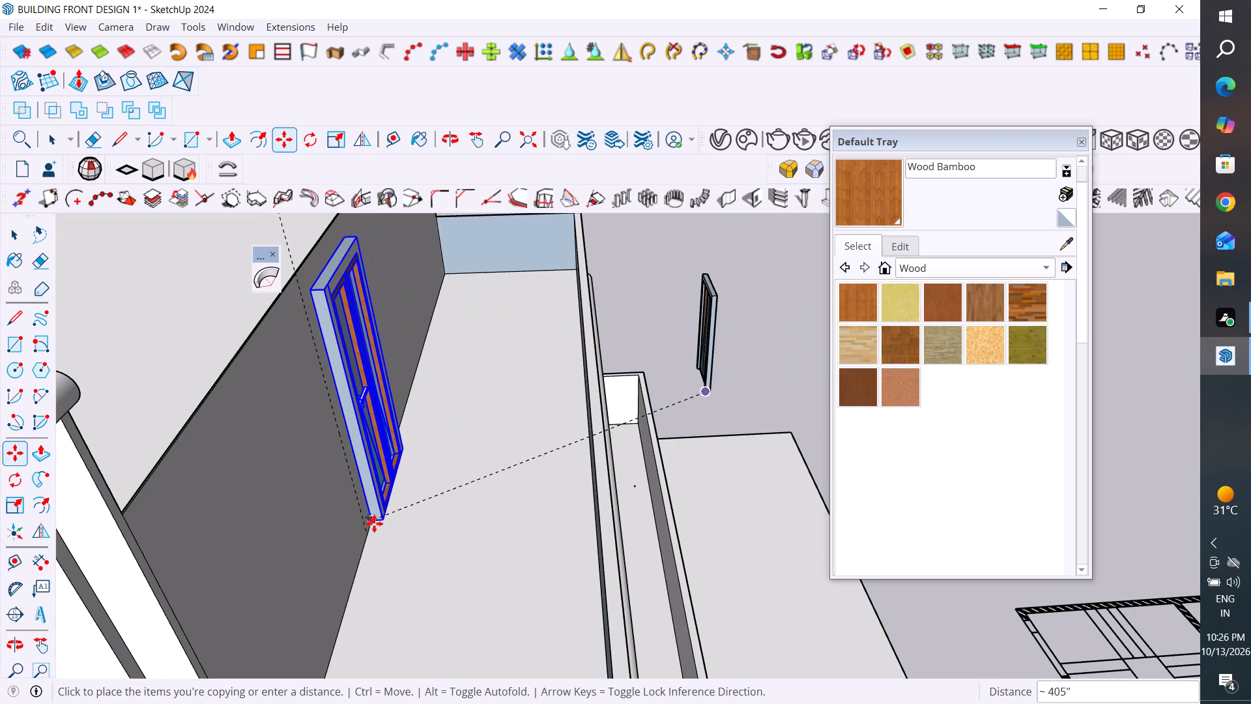
scroll(369, 531, up, 12)
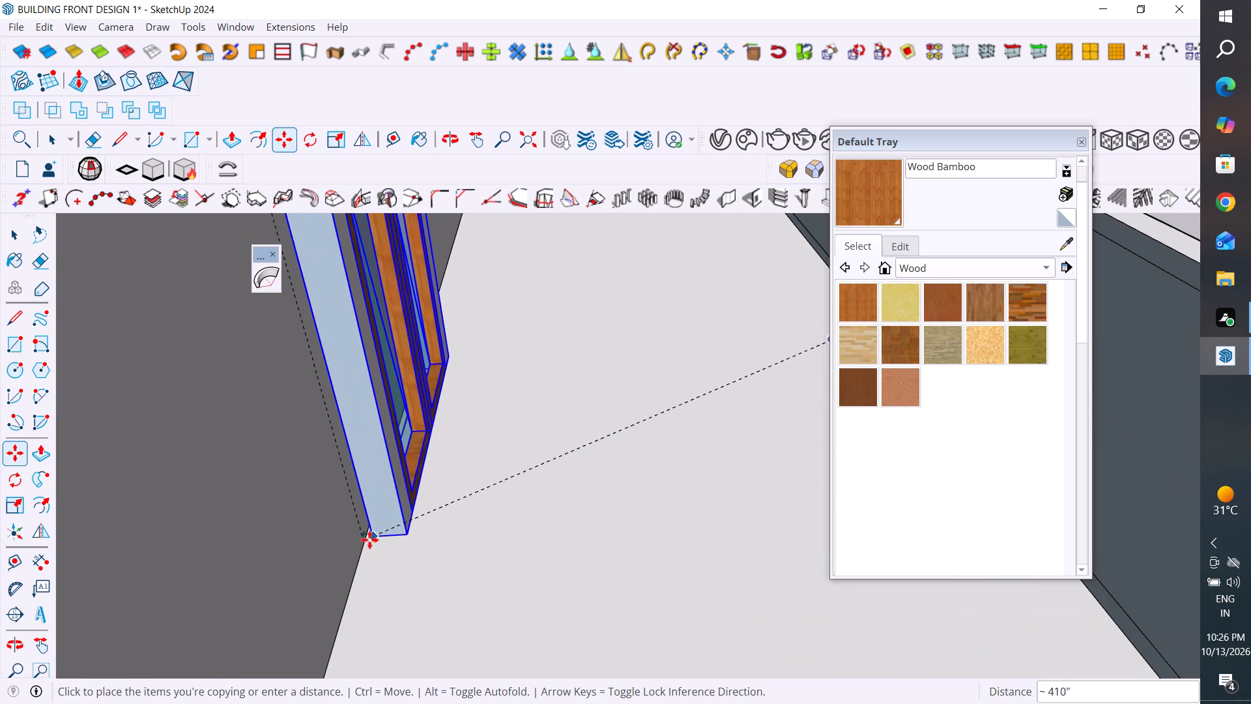
scroll(366, 540, up, 10)
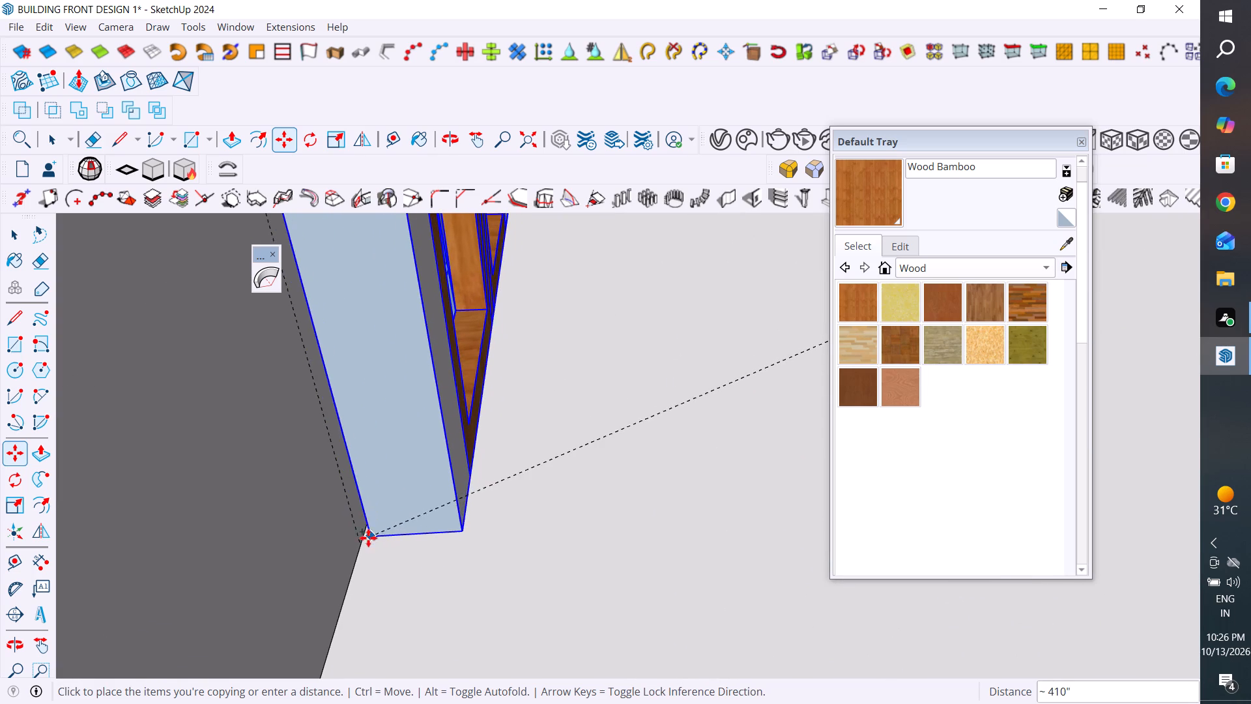
click(362, 540)
click(12, 239)
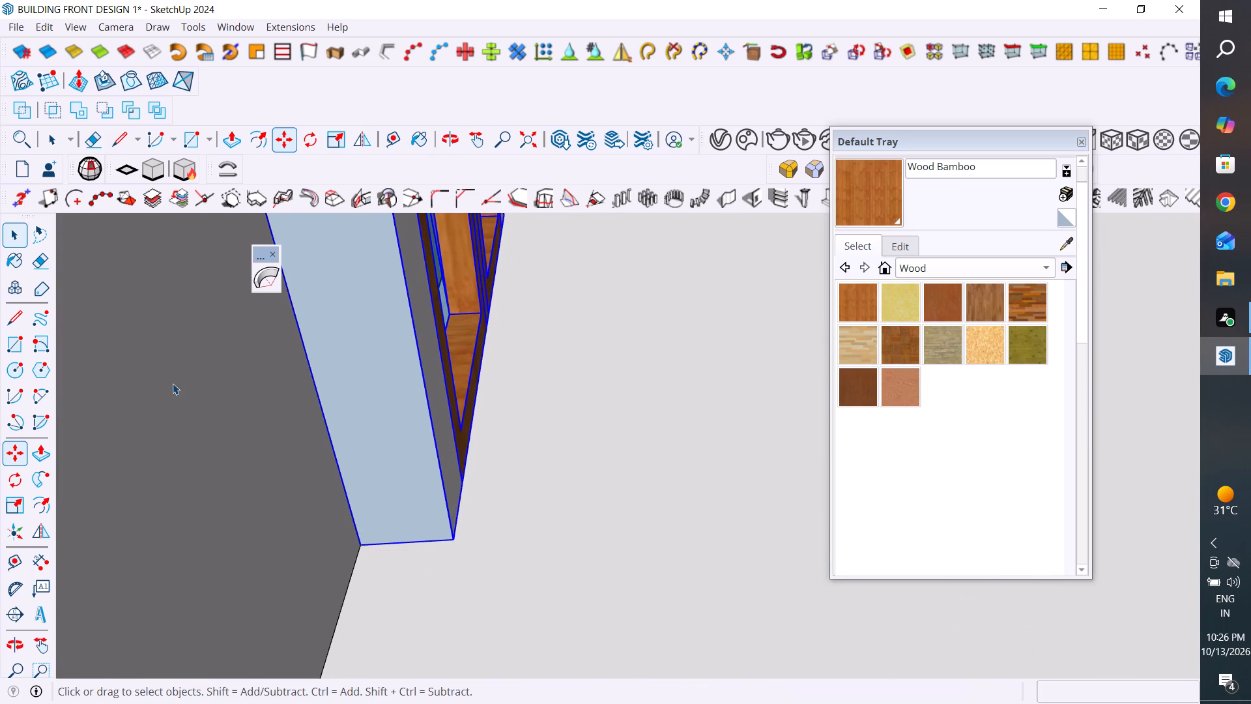
Examine the copied door's placement against the upper-storey wall, the terrace floor and the guide.
scroll(173, 383, down, 20)
scroll(191, 521, down, 6)
middle_drag(392, 593, 132, 544)
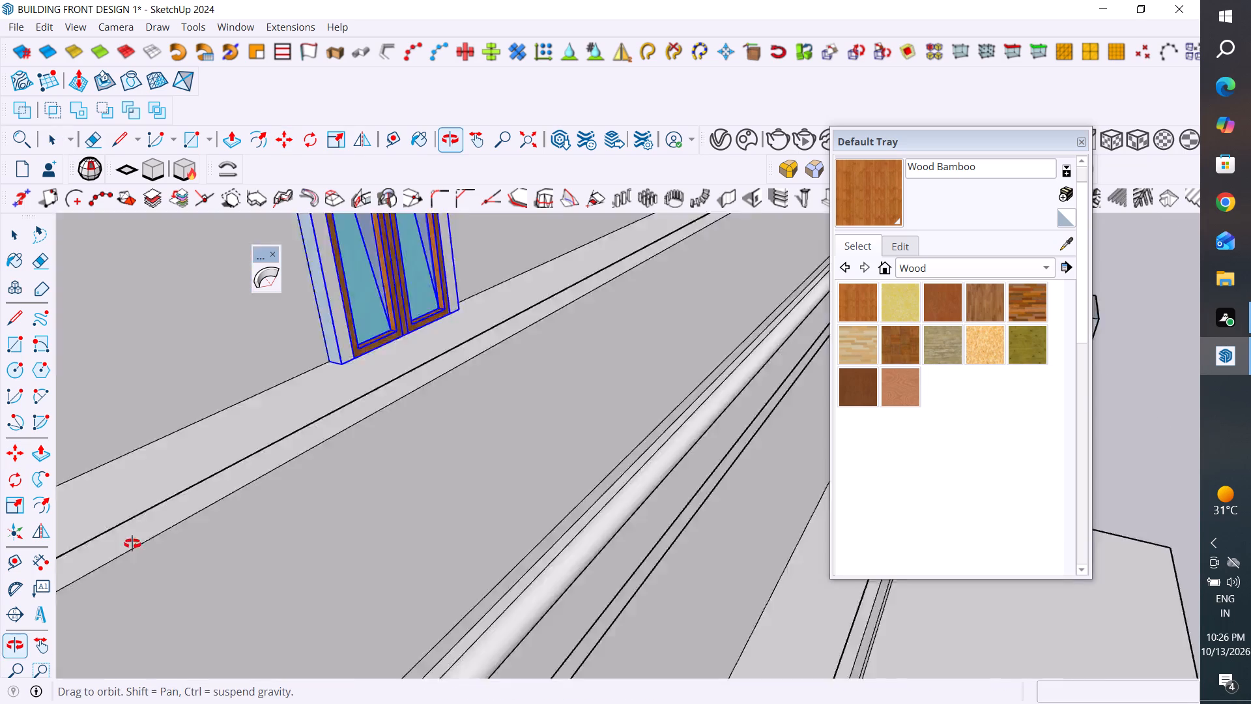
middle_drag(132, 544, 89, 533)
scroll(101, 565, down, 6)
middle_drag(248, 461, 272, 643)
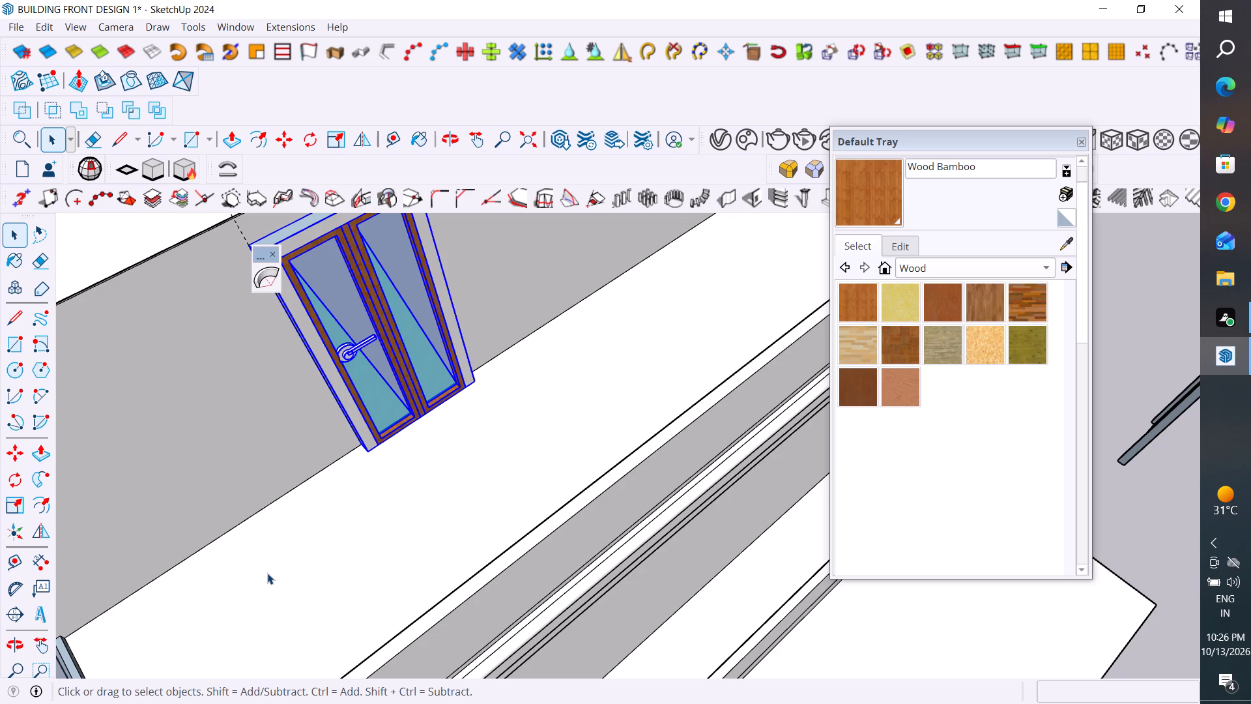
scroll(410, 444, down, 6)
middle_drag(482, 466, 427, 468)
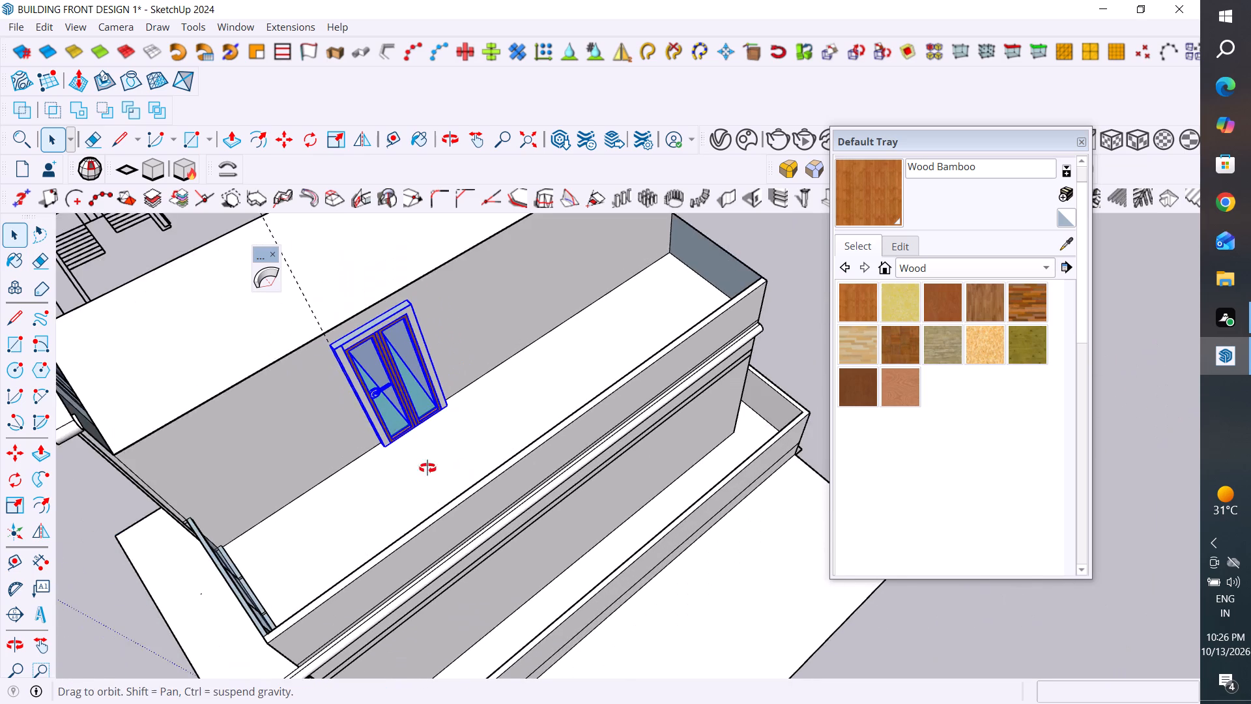
middle_drag(427, 468, 350, 428)
scroll(354, 428, up, 1)
scroll(494, 418, down, 6)
middle_drag(365, 316, 373, 250)
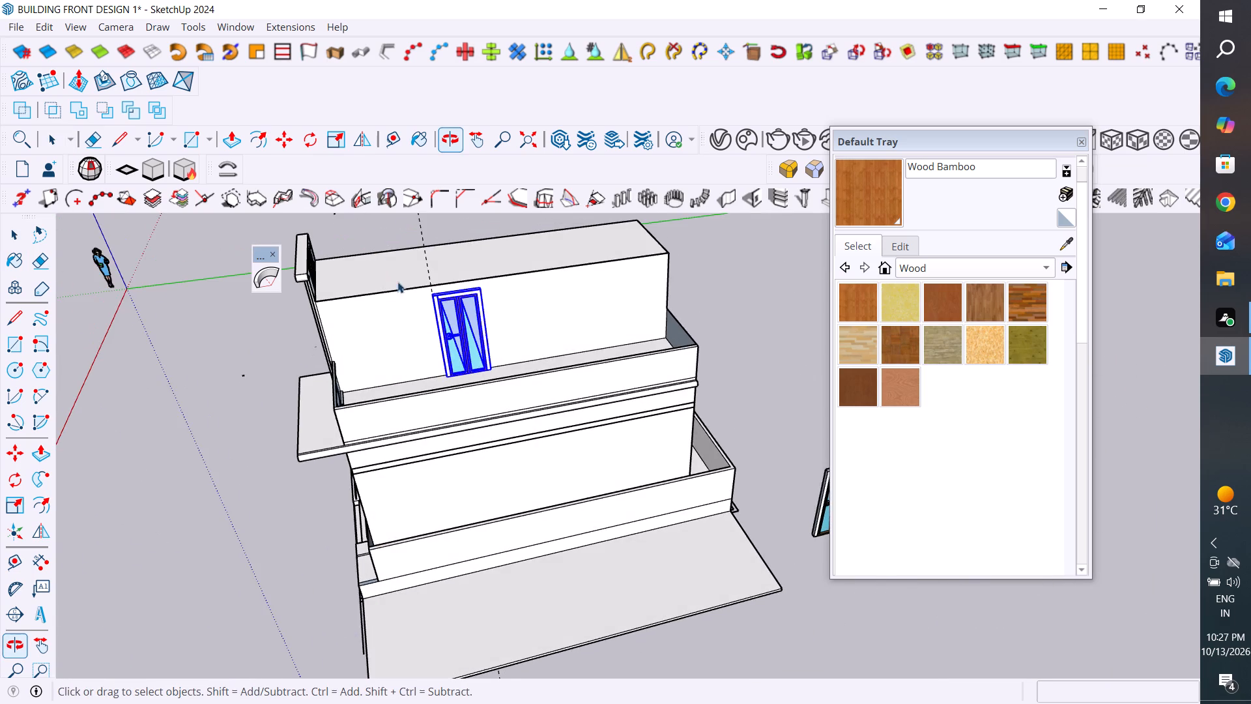
Place a vertical guide on the upper-storey side wall at the door frame's rear edge, 191" from the wall's rear vertical edge.
scroll(410, 296, up, 3)
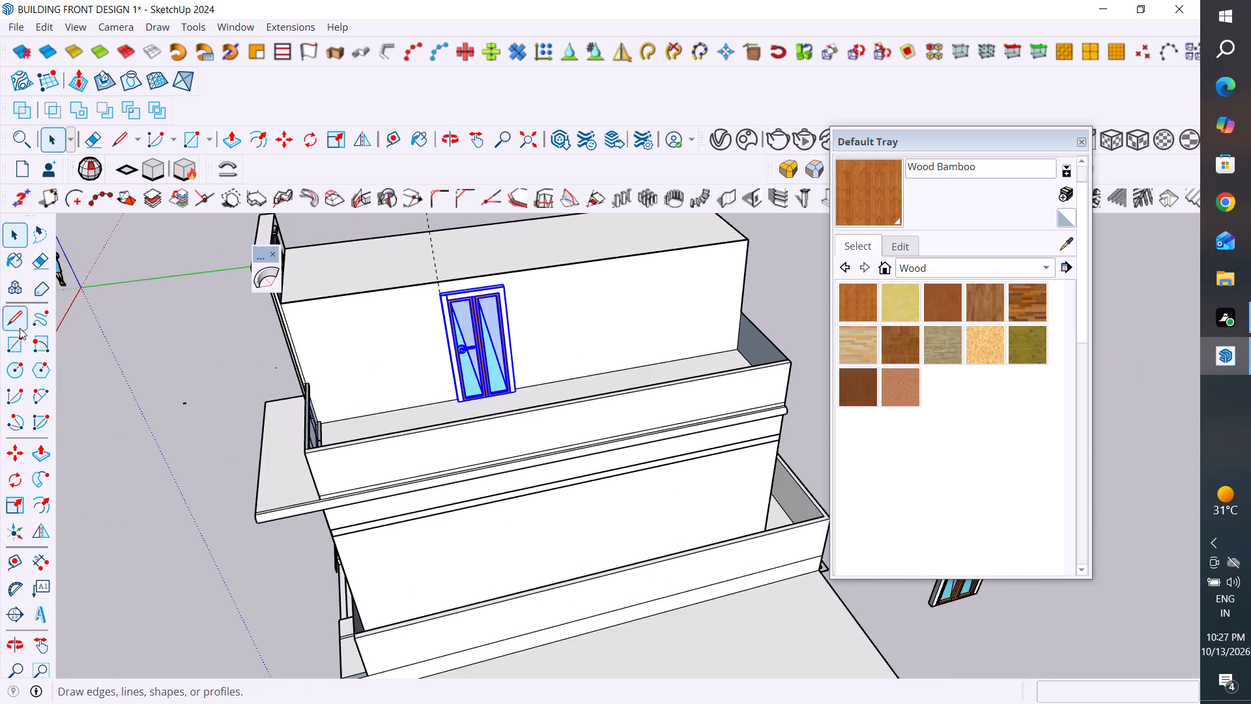
click(14, 564)
click(745, 300)
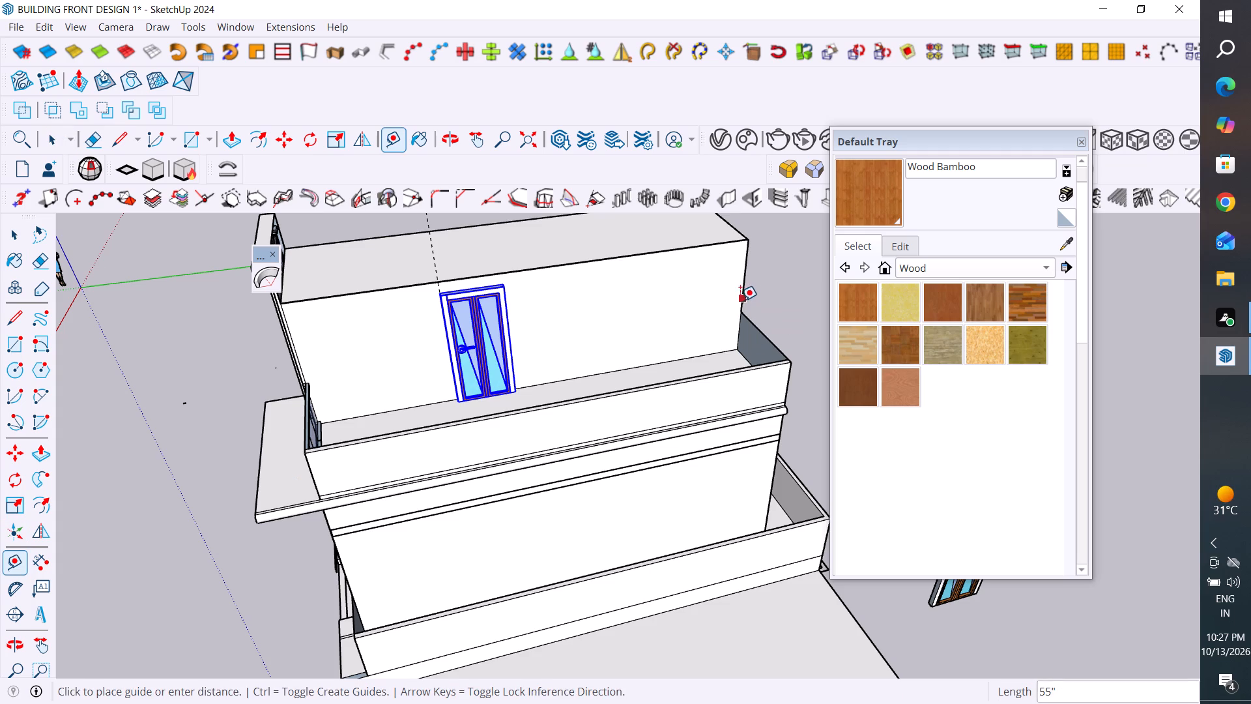
scroll(549, 344, up, 5)
scroll(550, 349, down, 5)
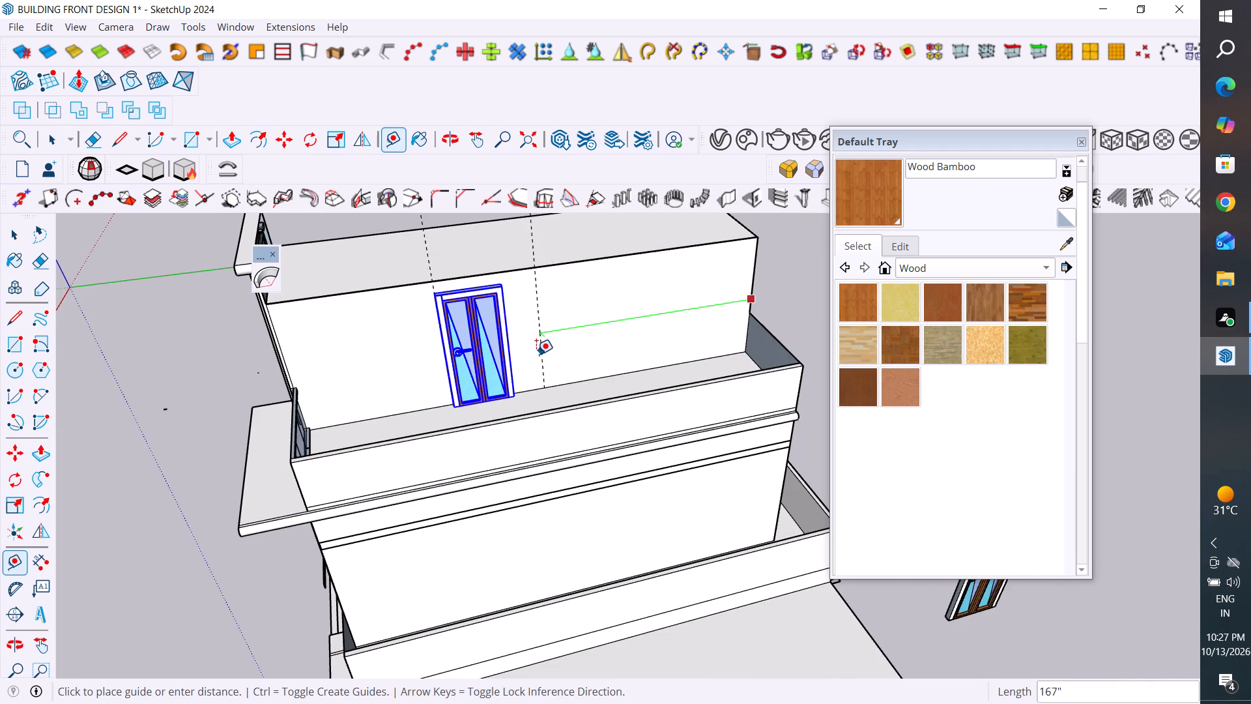
scroll(511, 359, up, 8)
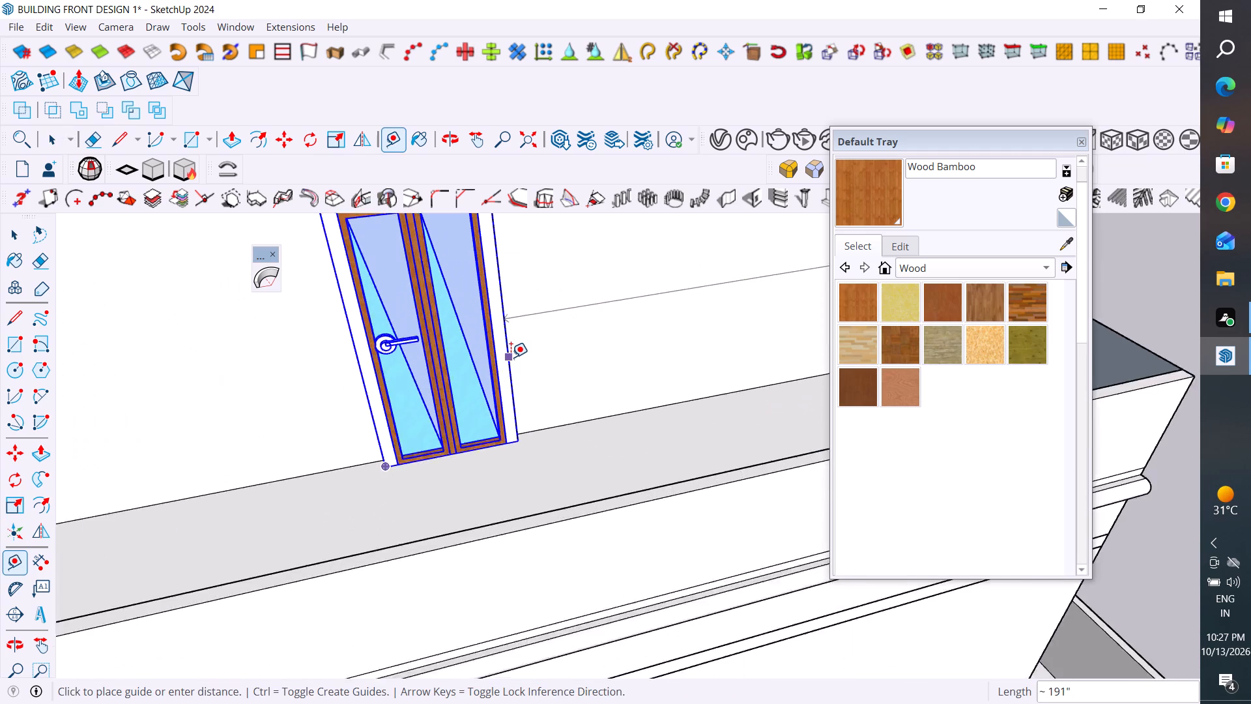
scroll(511, 357, up, 2)
middle_drag(511, 357, 281, 470)
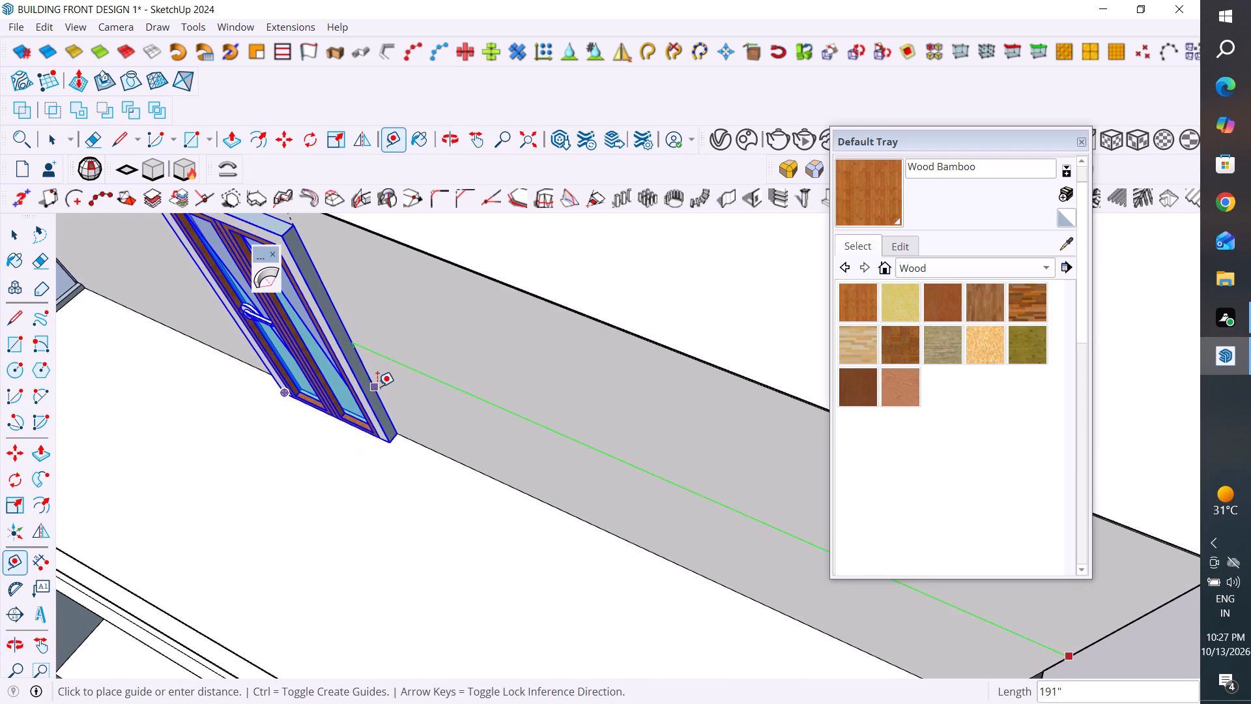
click(365, 378)
Place a horizontal guide along the door frame's top, about 8" below the top edge of the upper-storey side wall.
scroll(549, 512, down, 6)
middle_drag(612, 455, 721, 306)
scroll(508, 493, down, 7)
middle_drag(459, 394, 585, 352)
scroll(543, 345, up, 2)
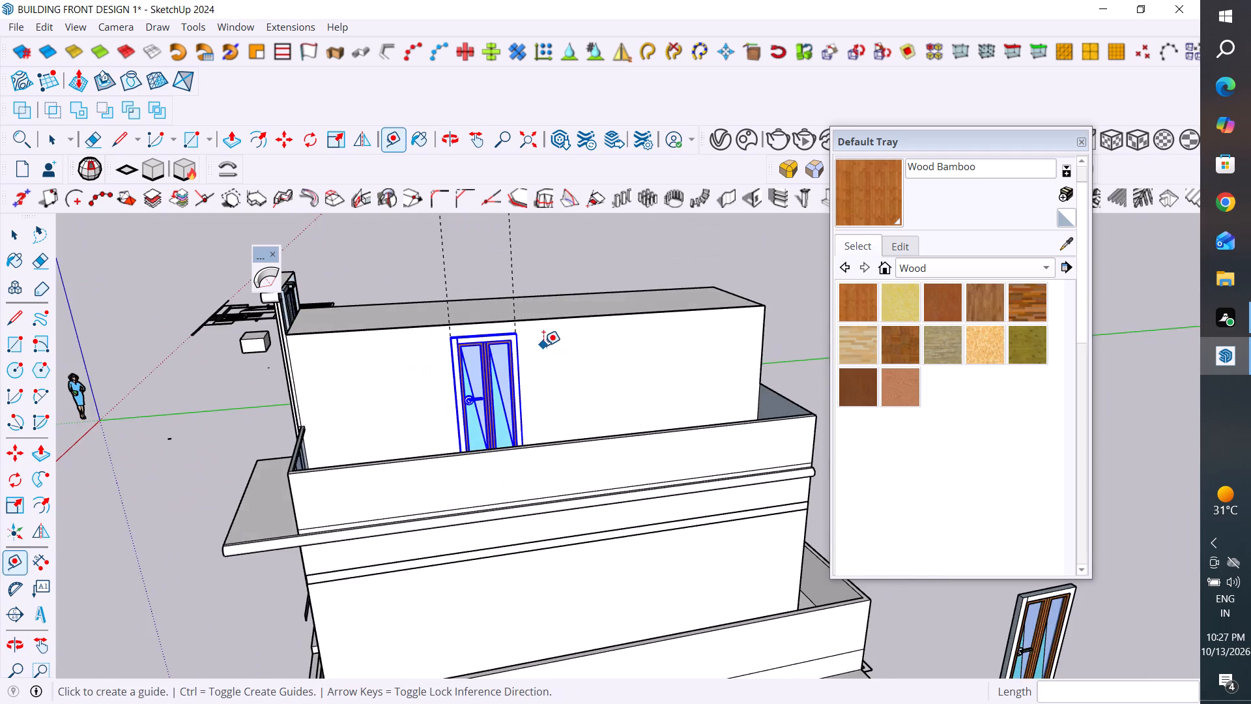
scroll(543, 345, up, 3)
scroll(419, 317, up, 7)
middle_drag(401, 347, 573, 322)
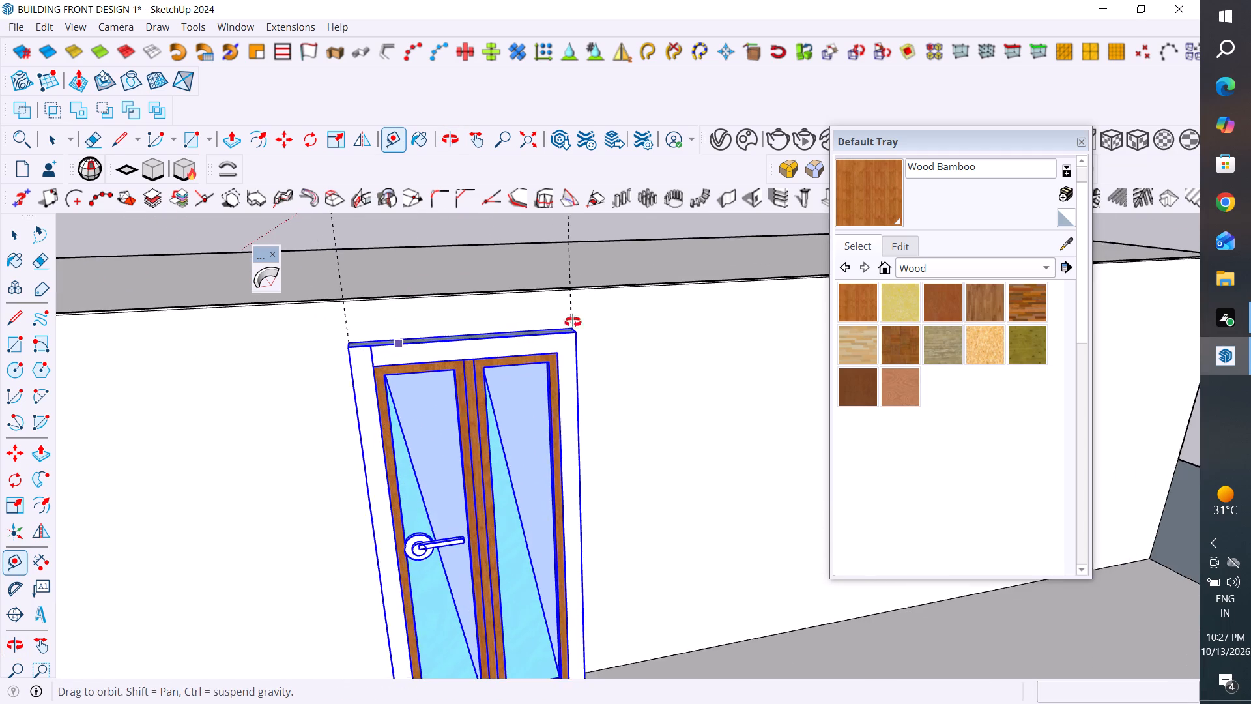
middle_drag(573, 322, 629, 327)
scroll(756, 291, up, 7)
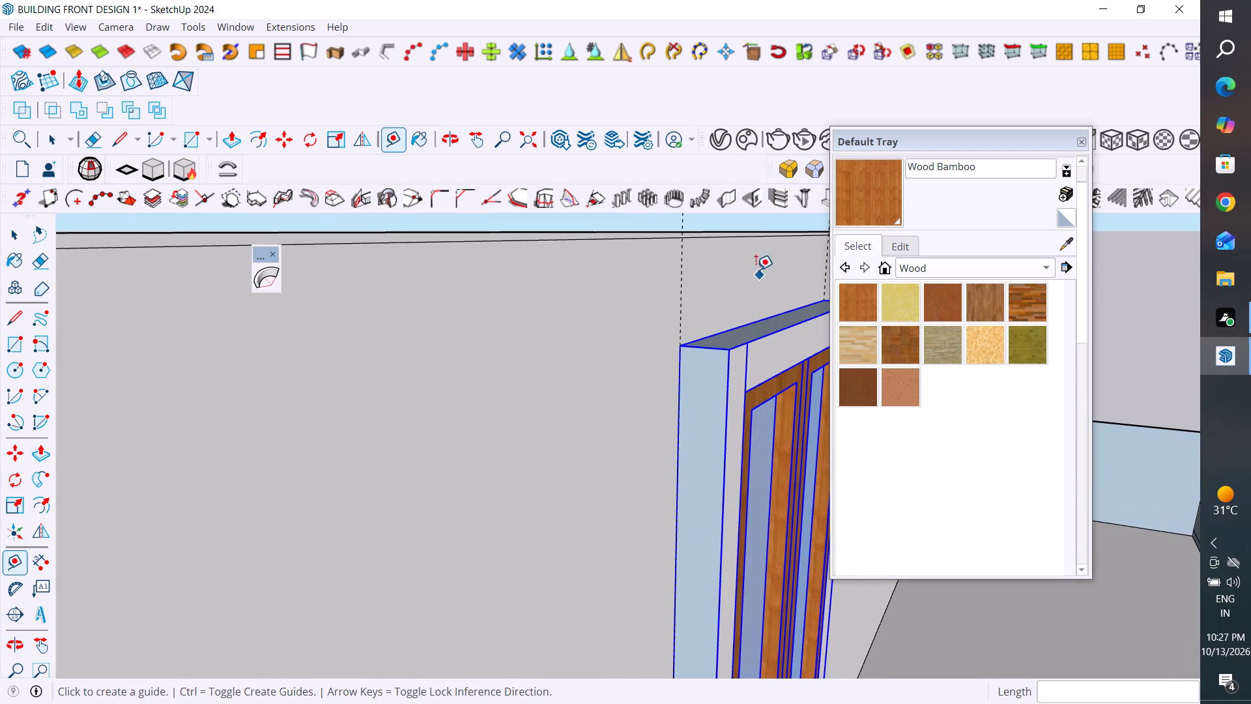
click(743, 236)
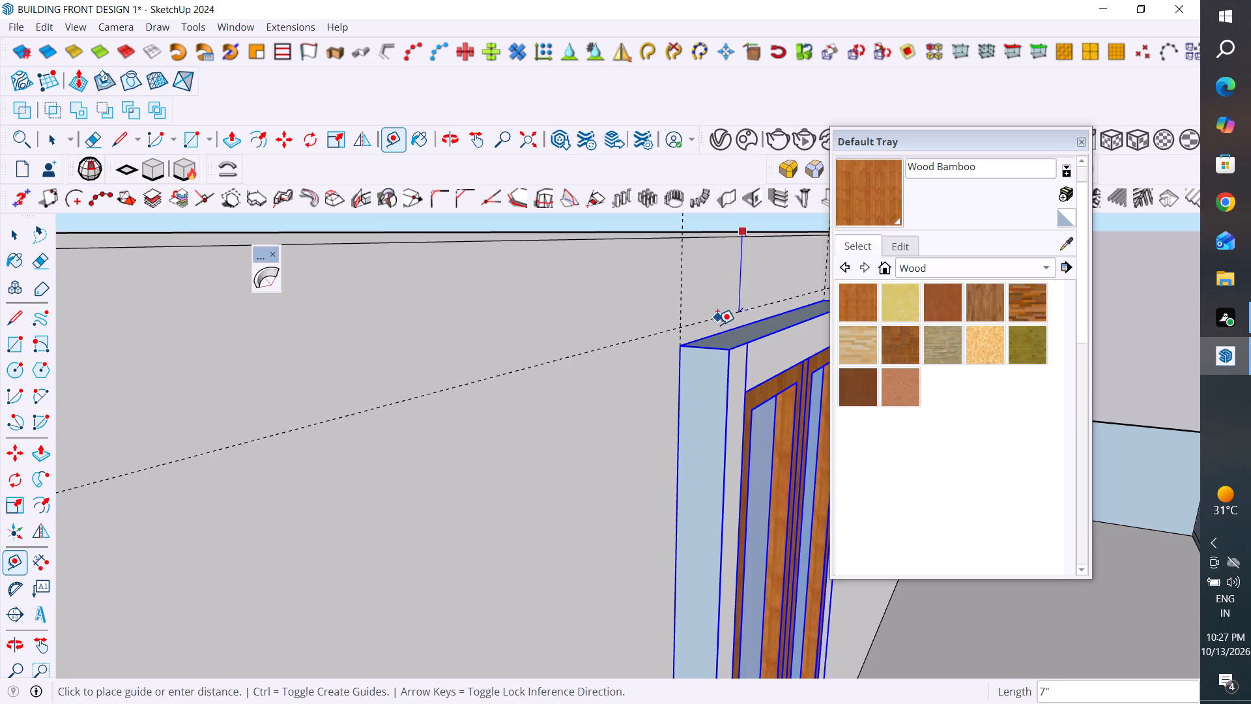
click(717, 332)
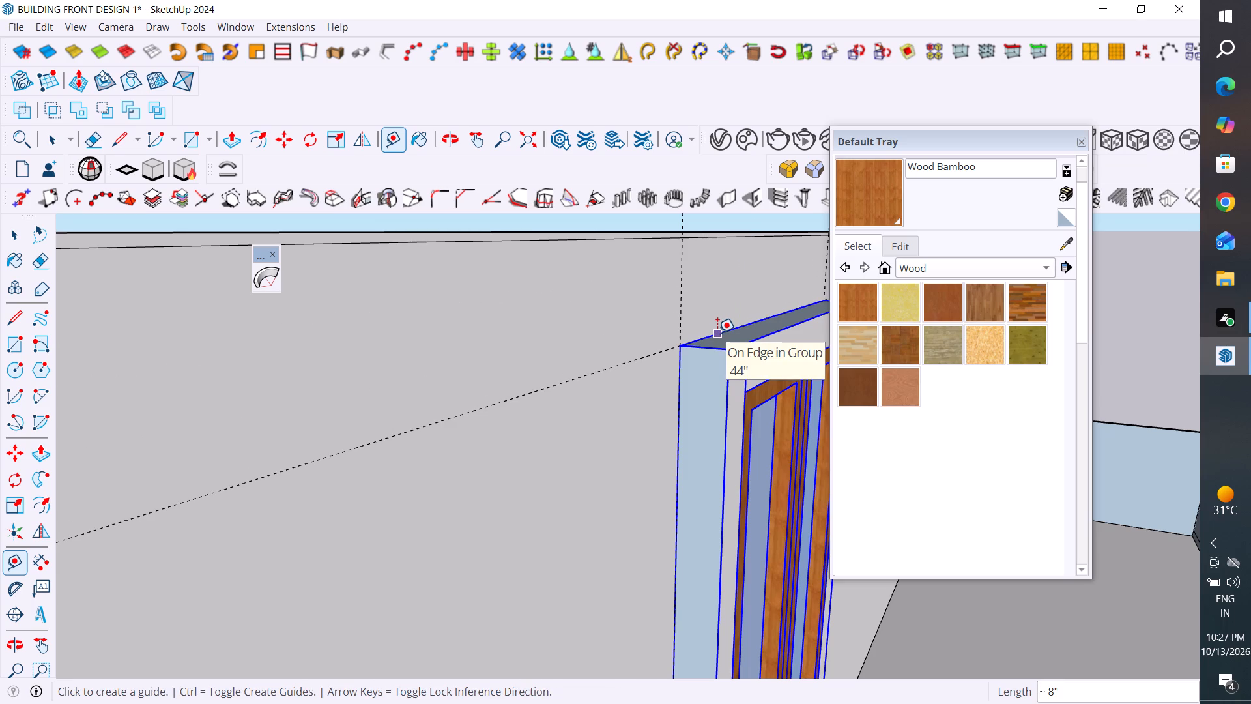
Move the framed door from the upper-storey side wall to empty space beyond the building's rear, 356" away.
click(24, 239)
scroll(302, 477, down, 15)
middle_drag(422, 546, 510, 543)
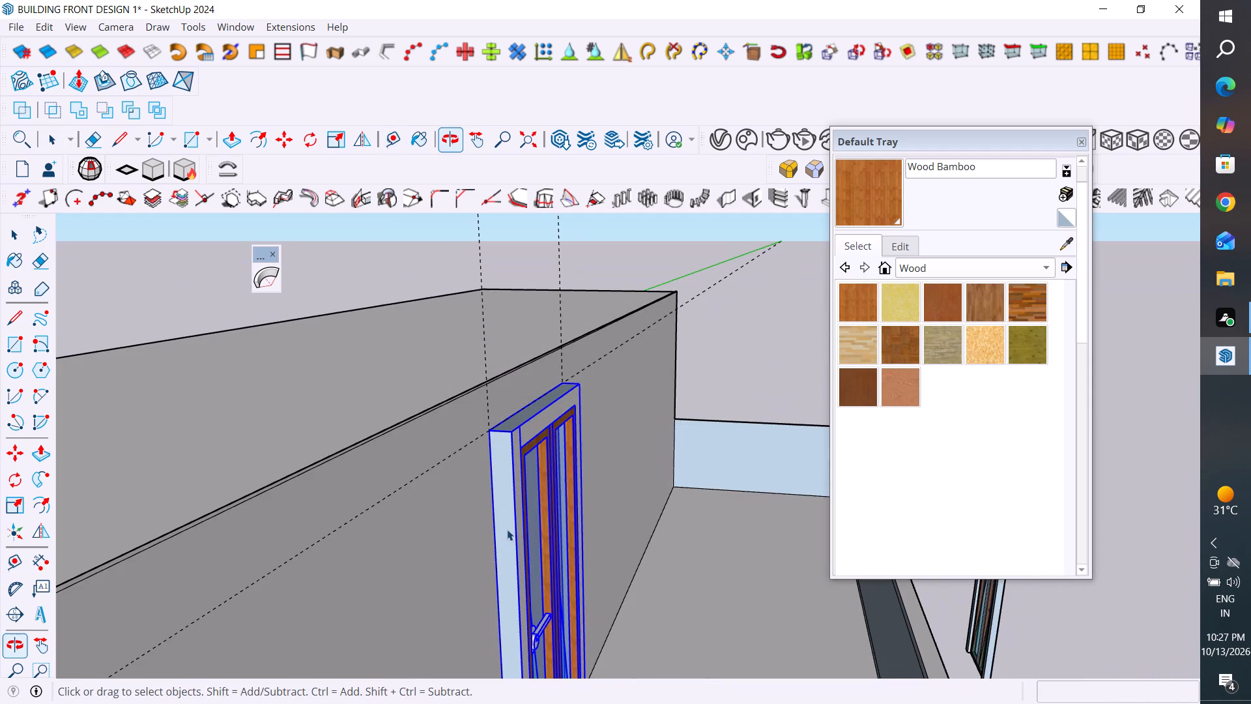
click(508, 514)
scroll(472, 510, down, 8)
scroll(420, 420, down, 6)
middle_drag(556, 488, 443, 558)
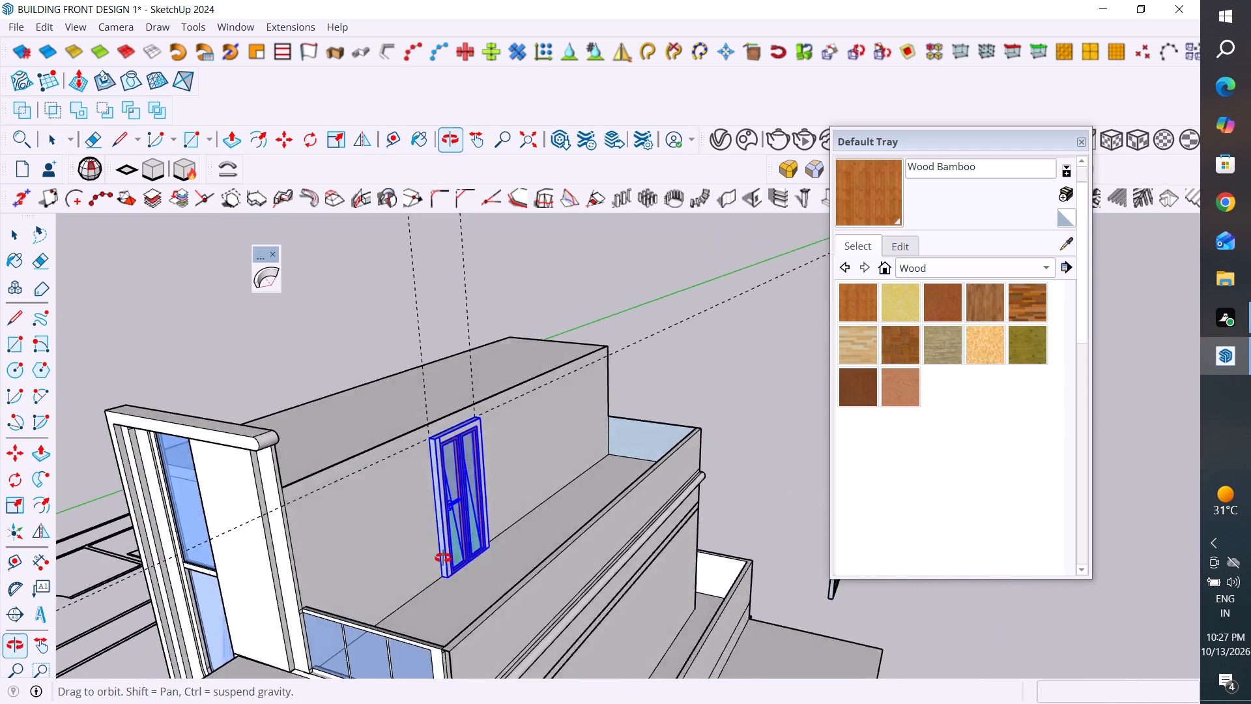
middle_drag(443, 558, 445, 576)
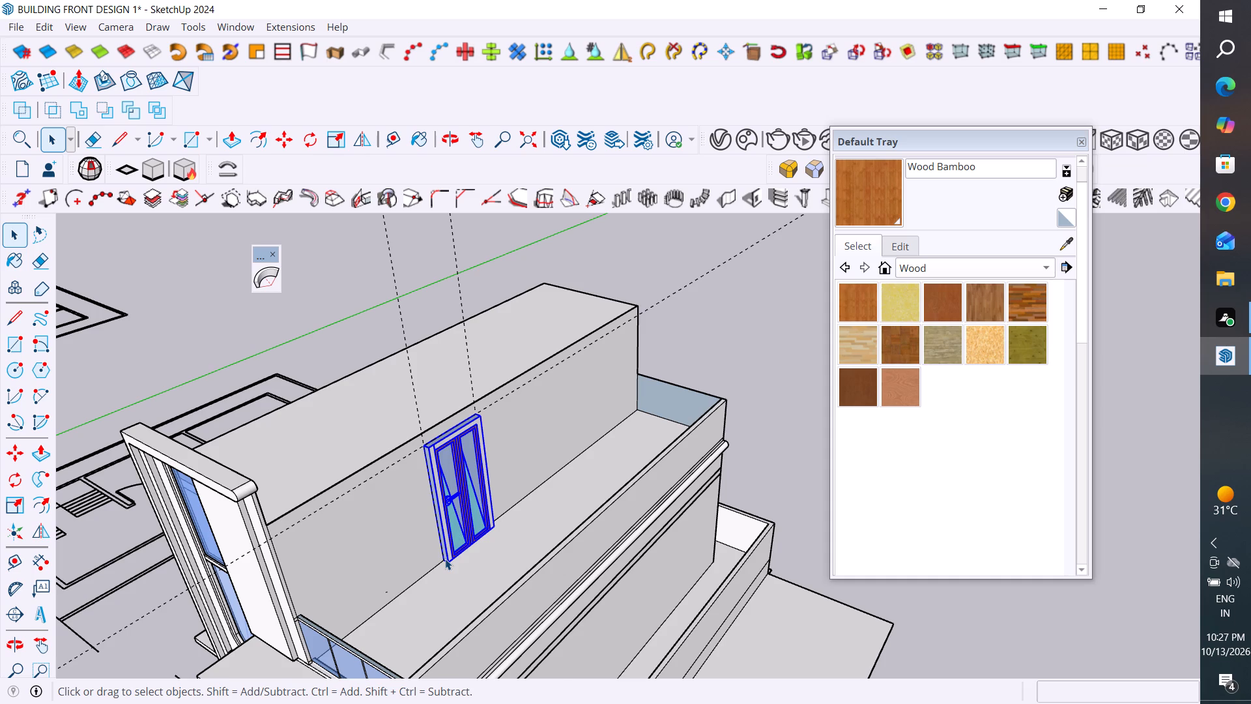
key(m)
scroll(445, 559, up, 10)
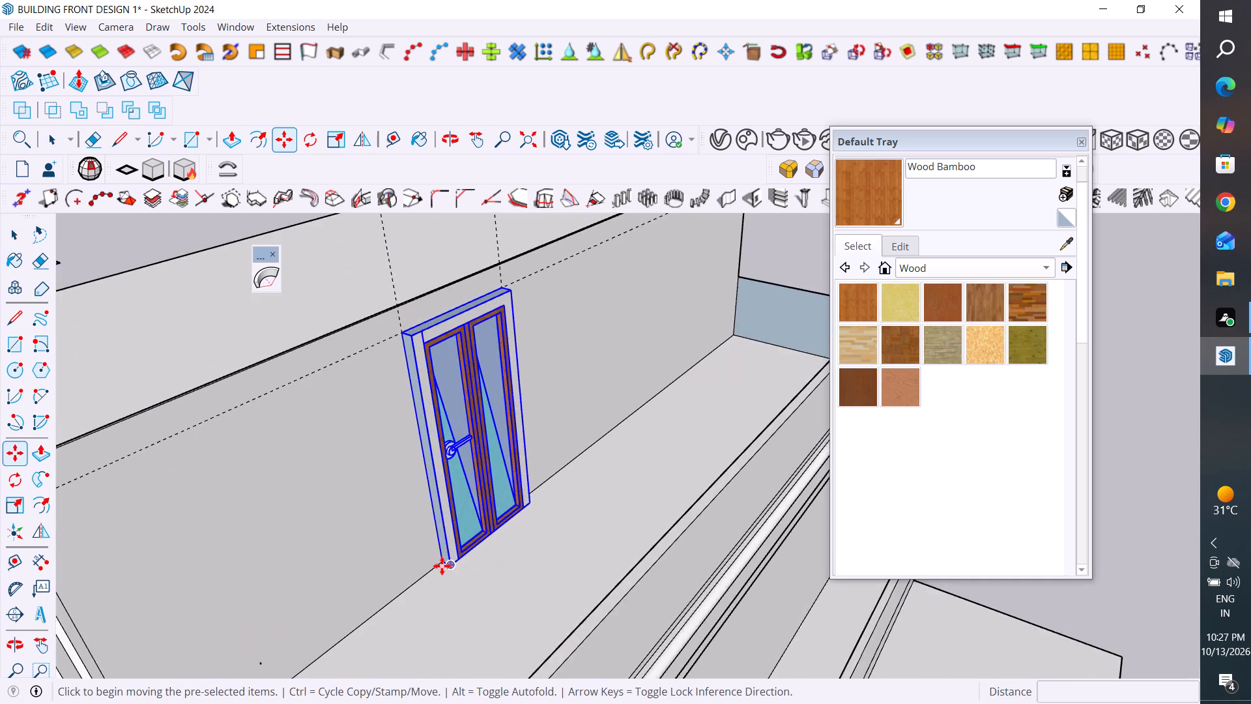
click(439, 560)
scroll(439, 565, down, 6)
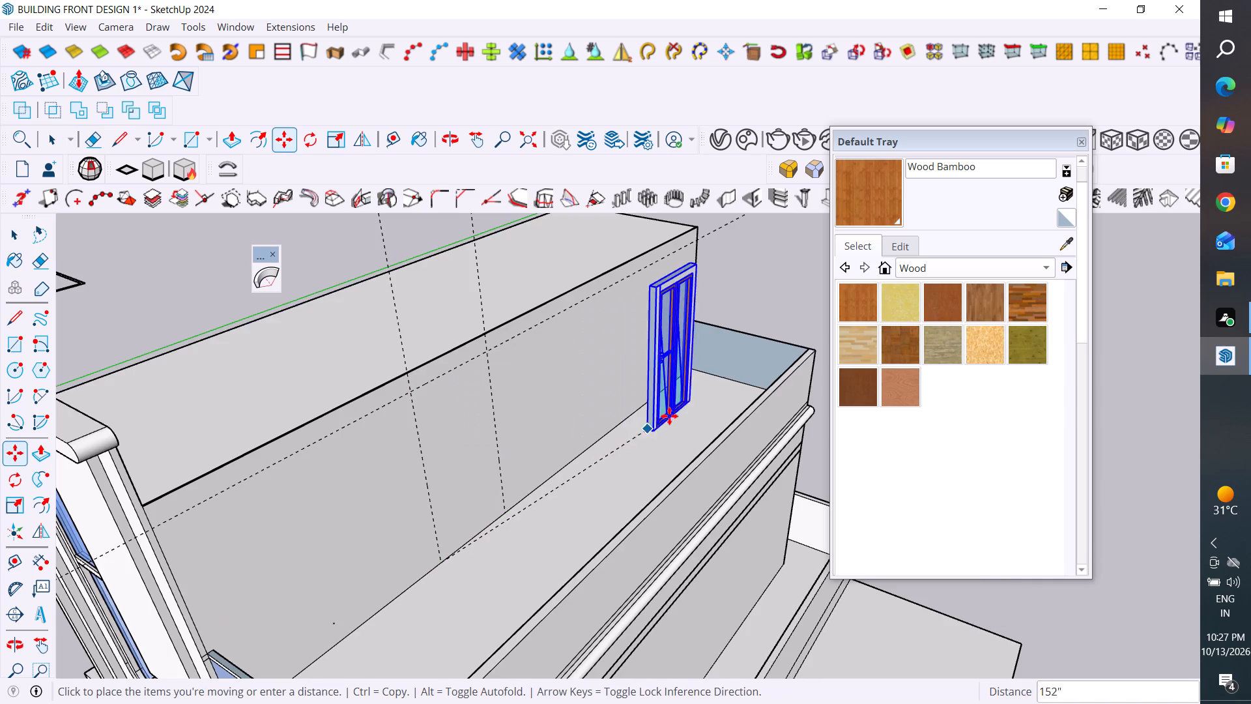
click(759, 304)
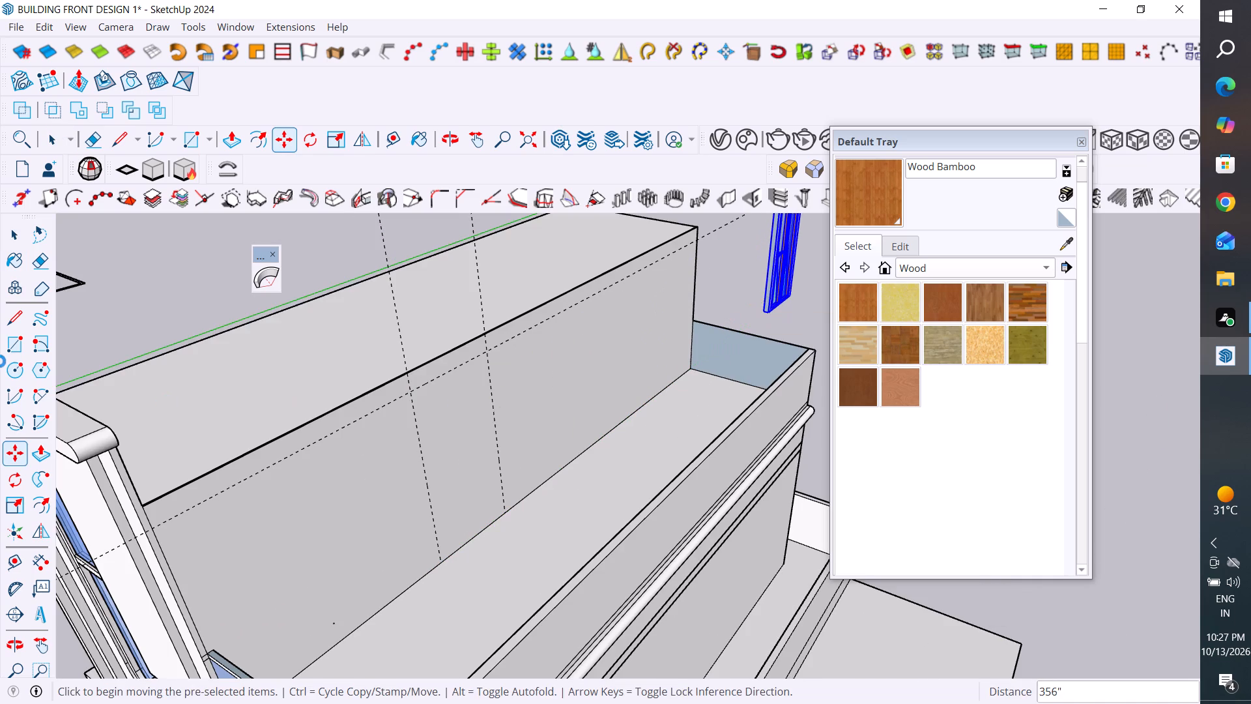
Draw a 44" by 88" door-opening rectangle on the upper-storey side wall between the guides, down to the terrace floor.
click(14, 344)
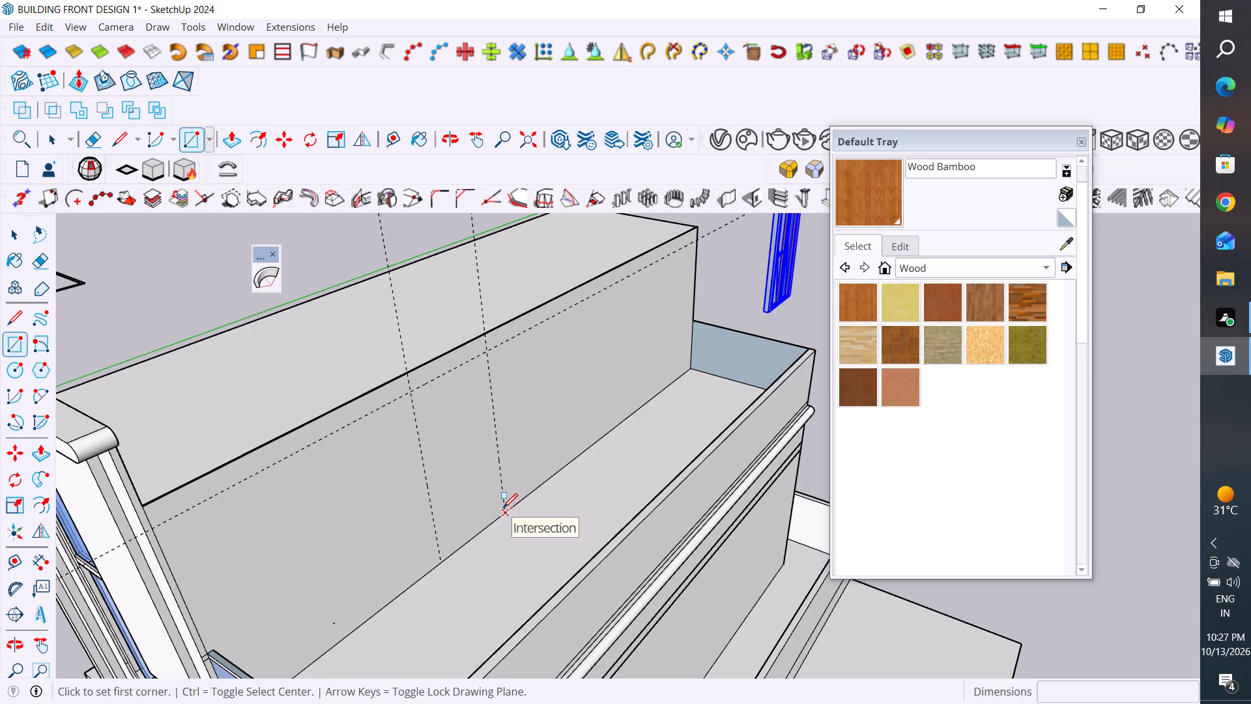
click(487, 355)
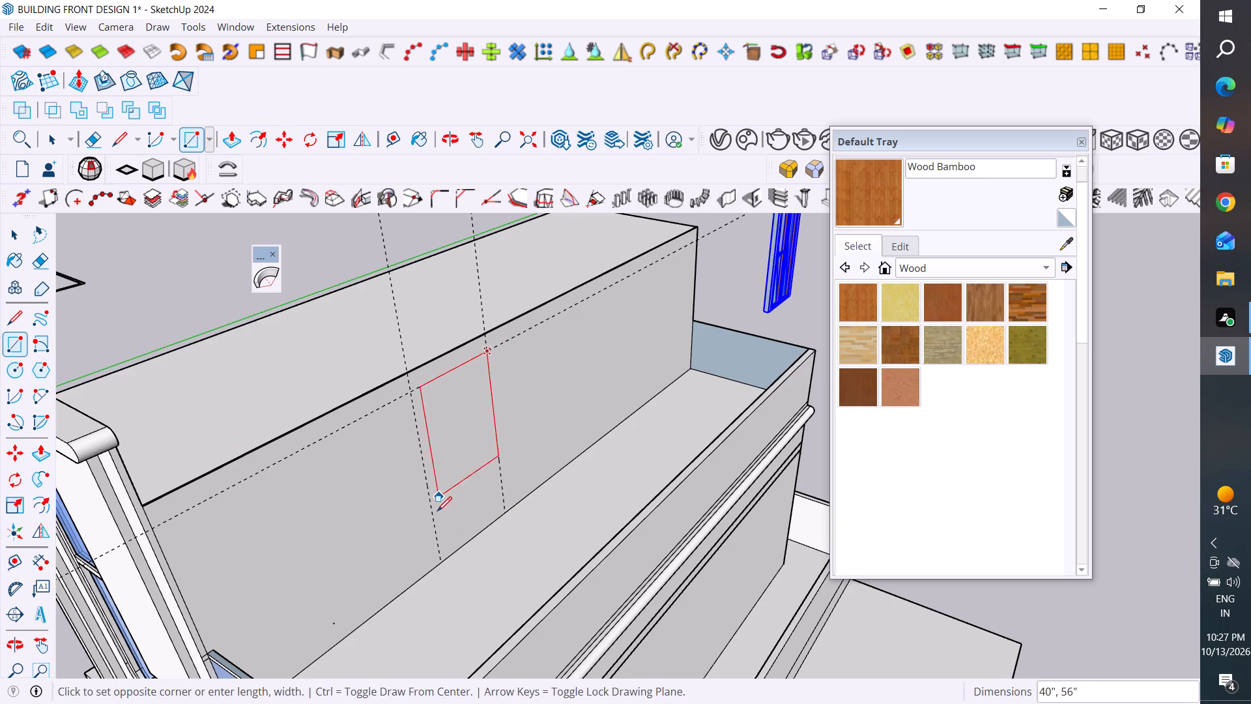
click(439, 565)
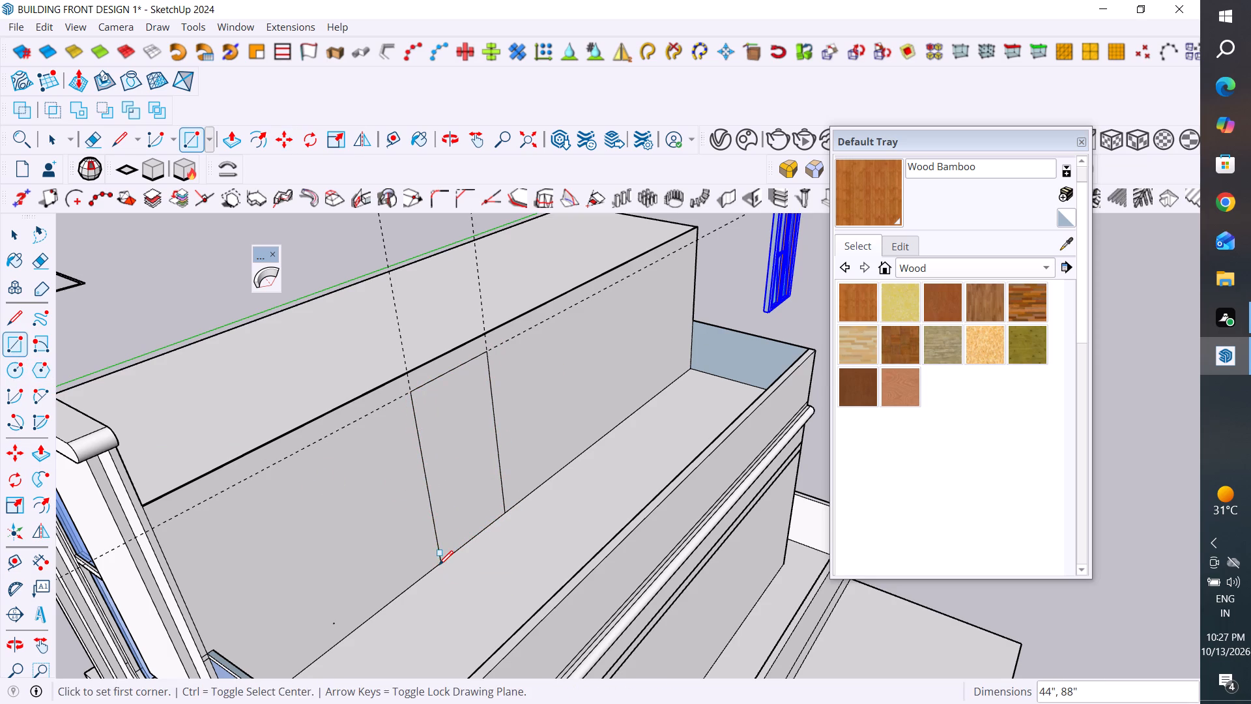
Copy the door-opening rectangle face 382" from the wall's foot to empty space beside the moved door.
click(12, 237)
click(514, 458)
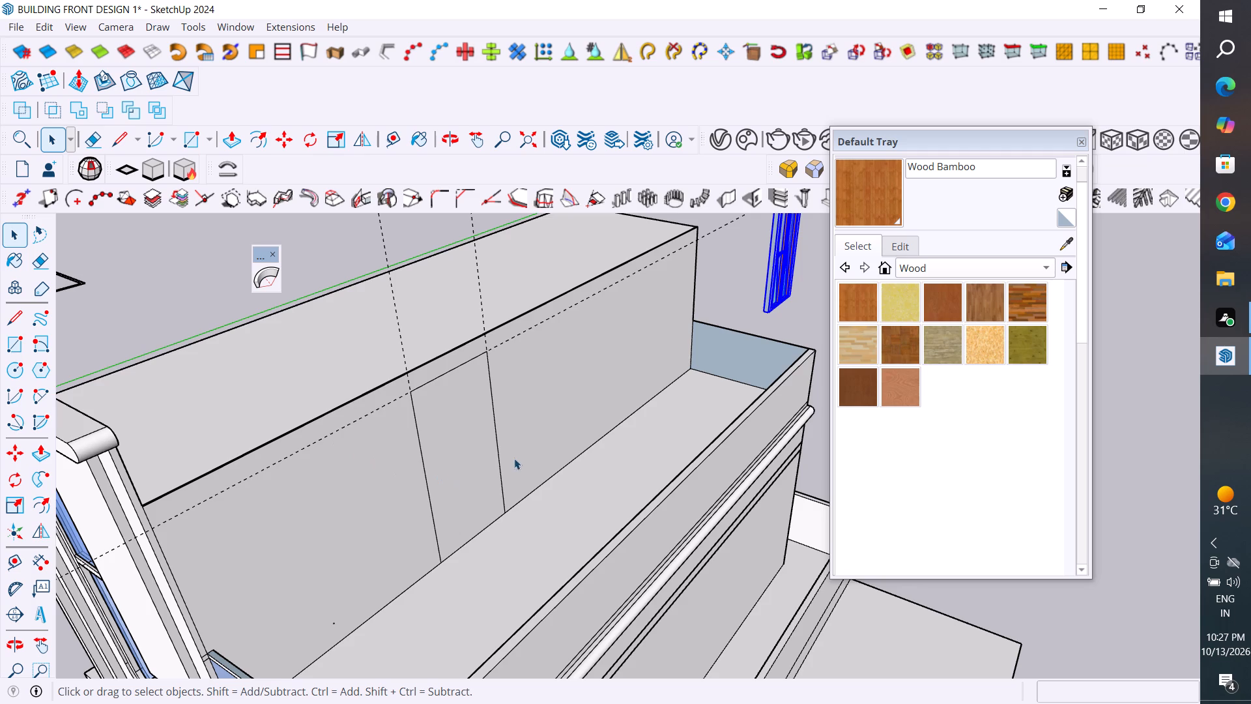
click(741, 286)
click(446, 444)
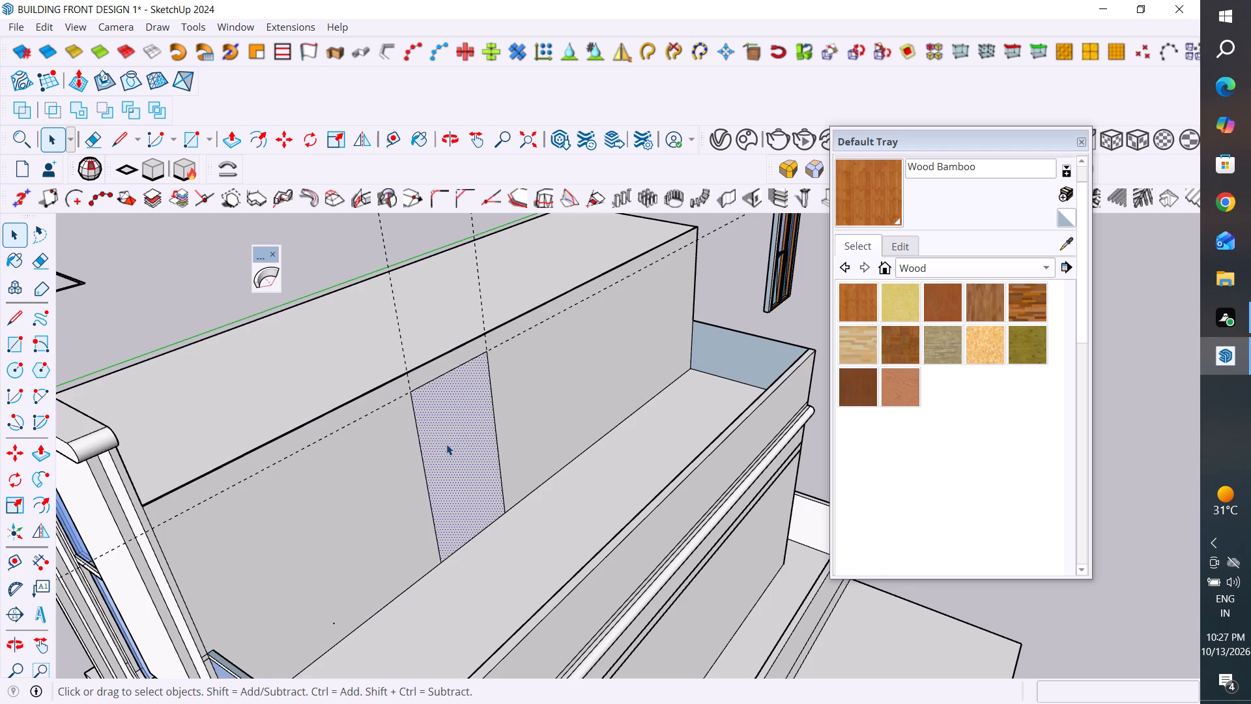
key(m)
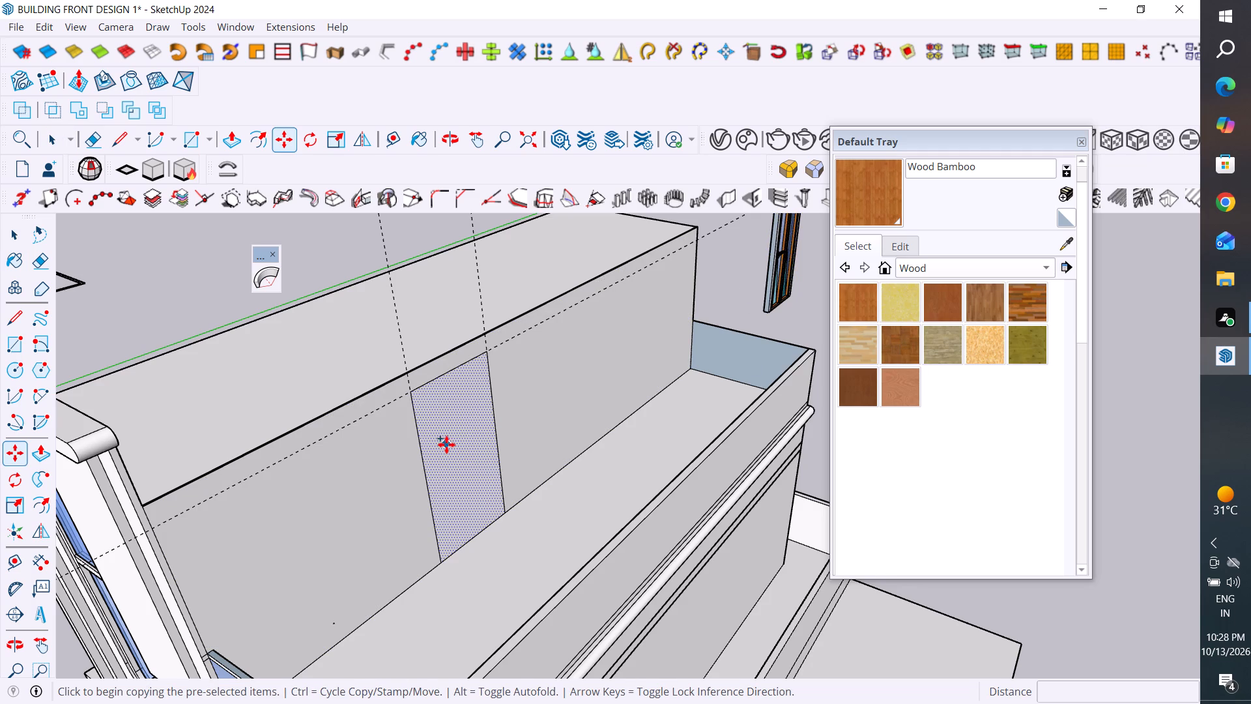
scroll(444, 449, down, 6)
middle_drag(414, 544, 462, 526)
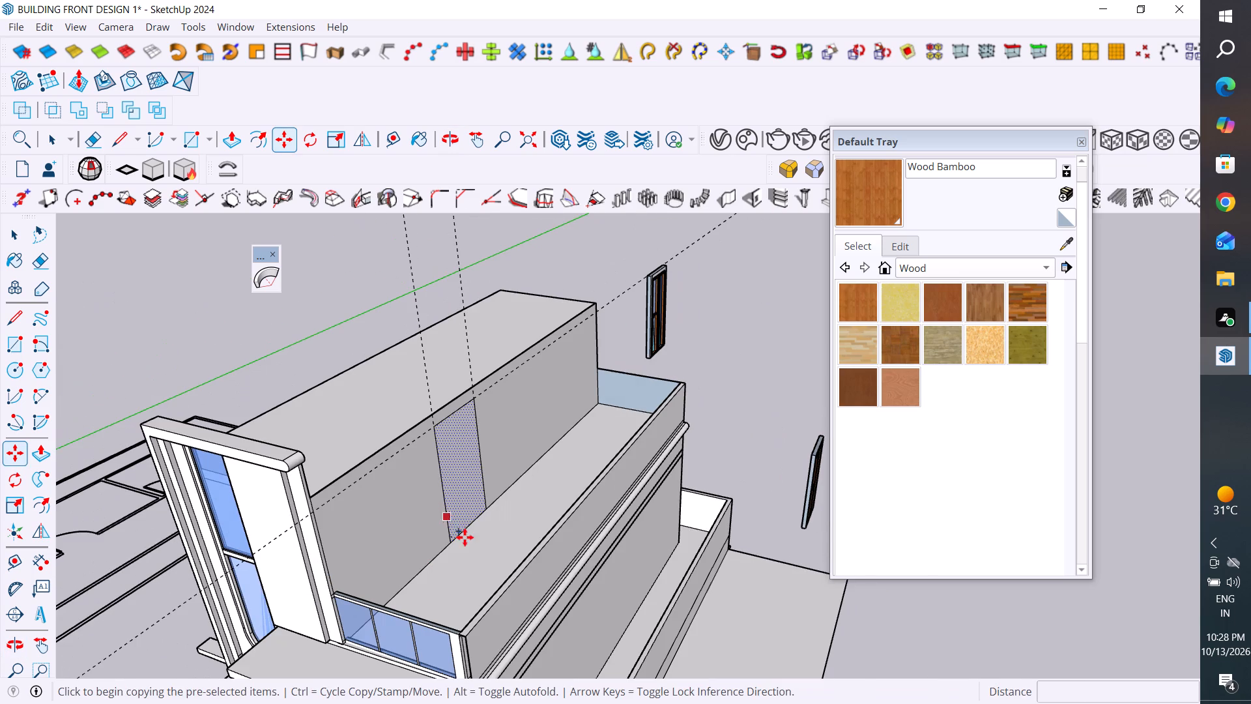
click(452, 544)
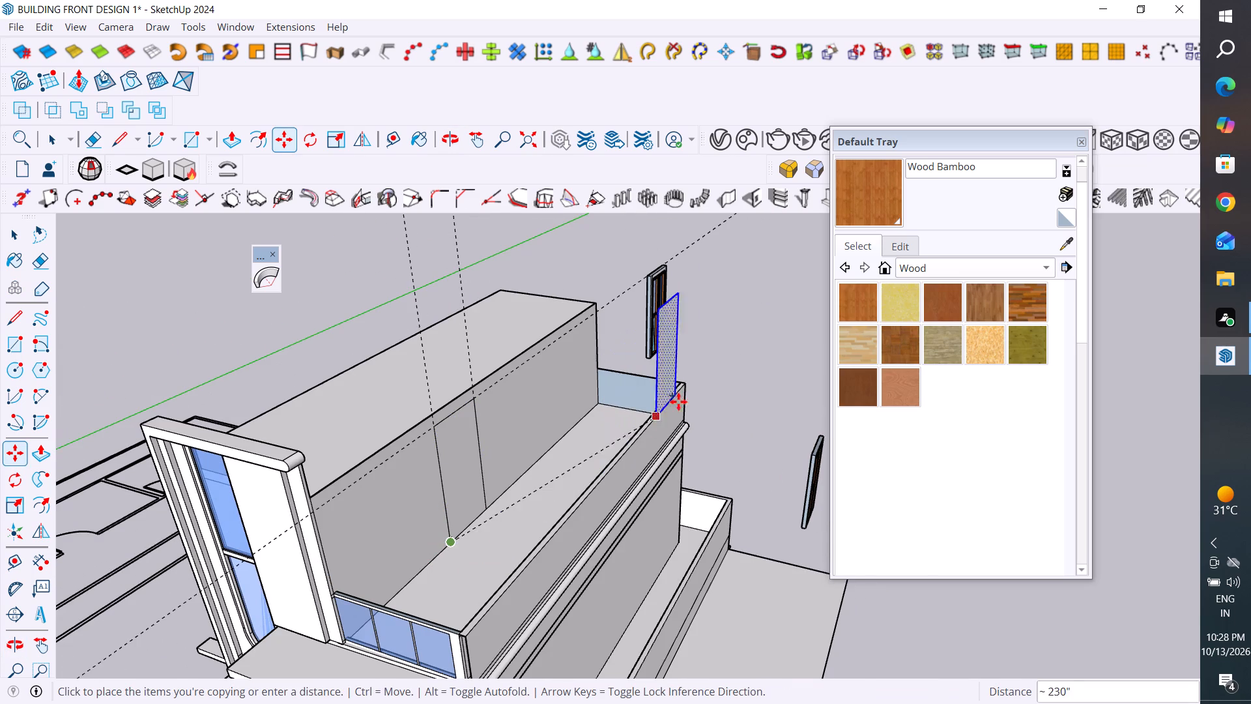
click(717, 362)
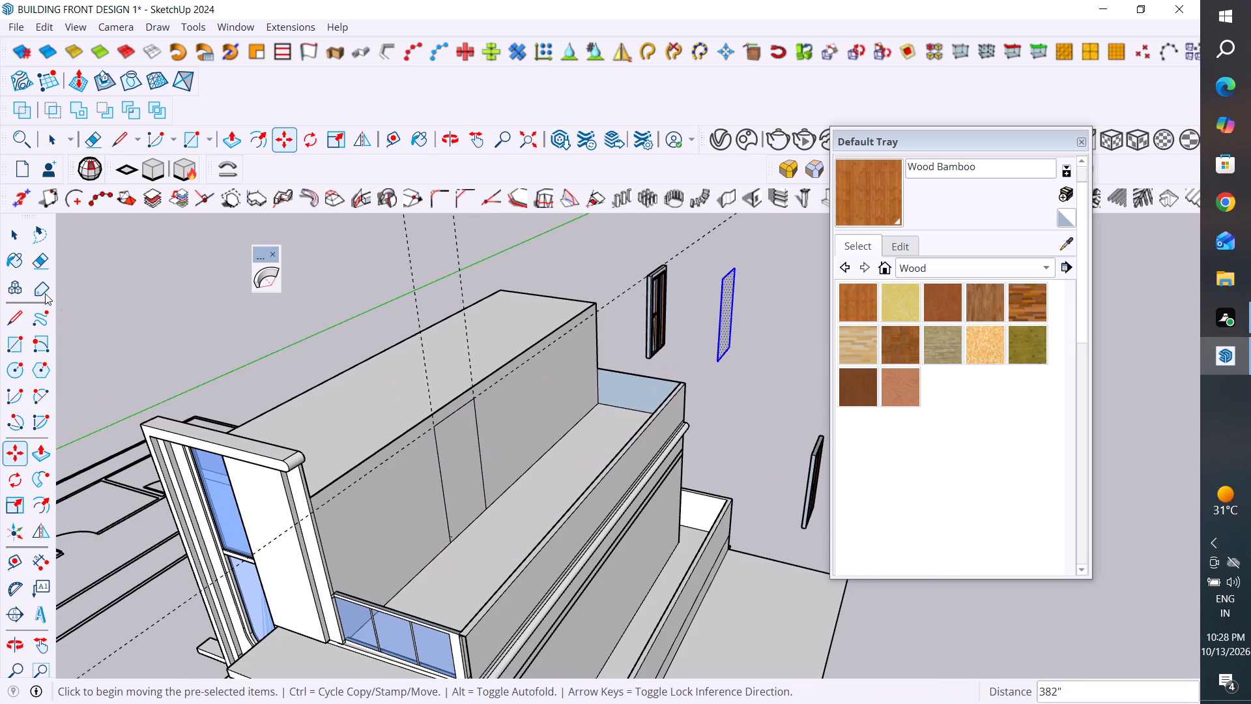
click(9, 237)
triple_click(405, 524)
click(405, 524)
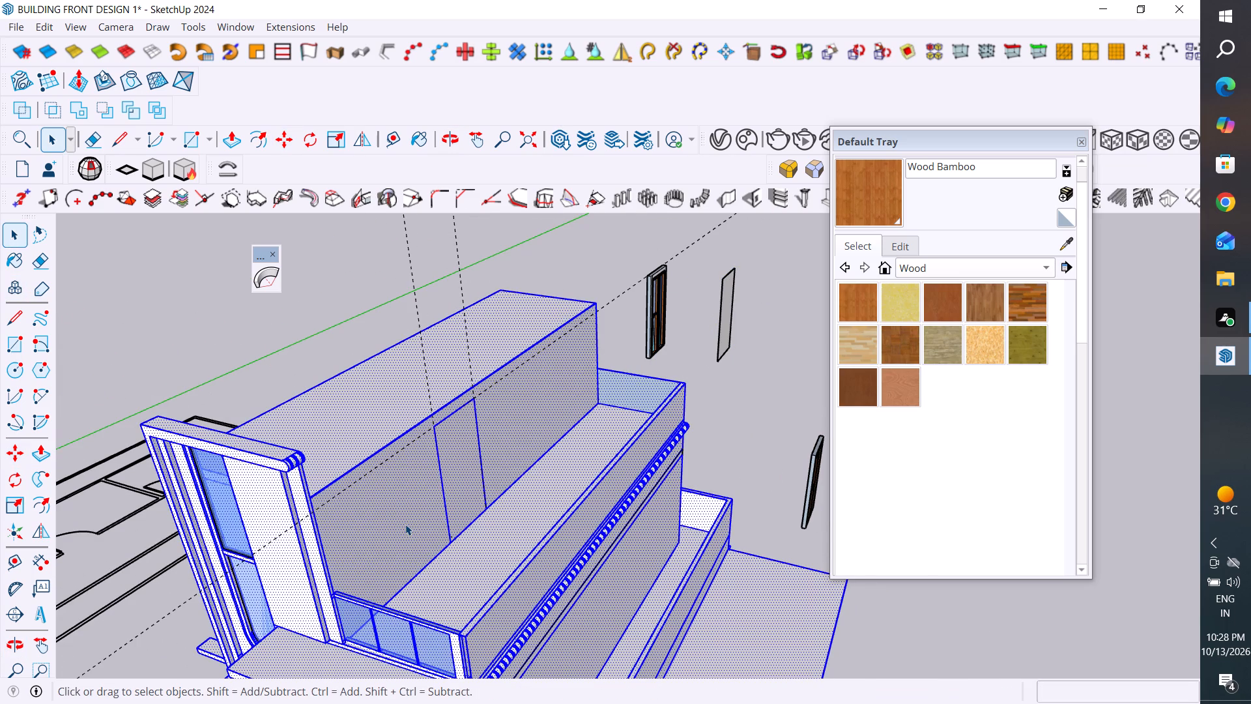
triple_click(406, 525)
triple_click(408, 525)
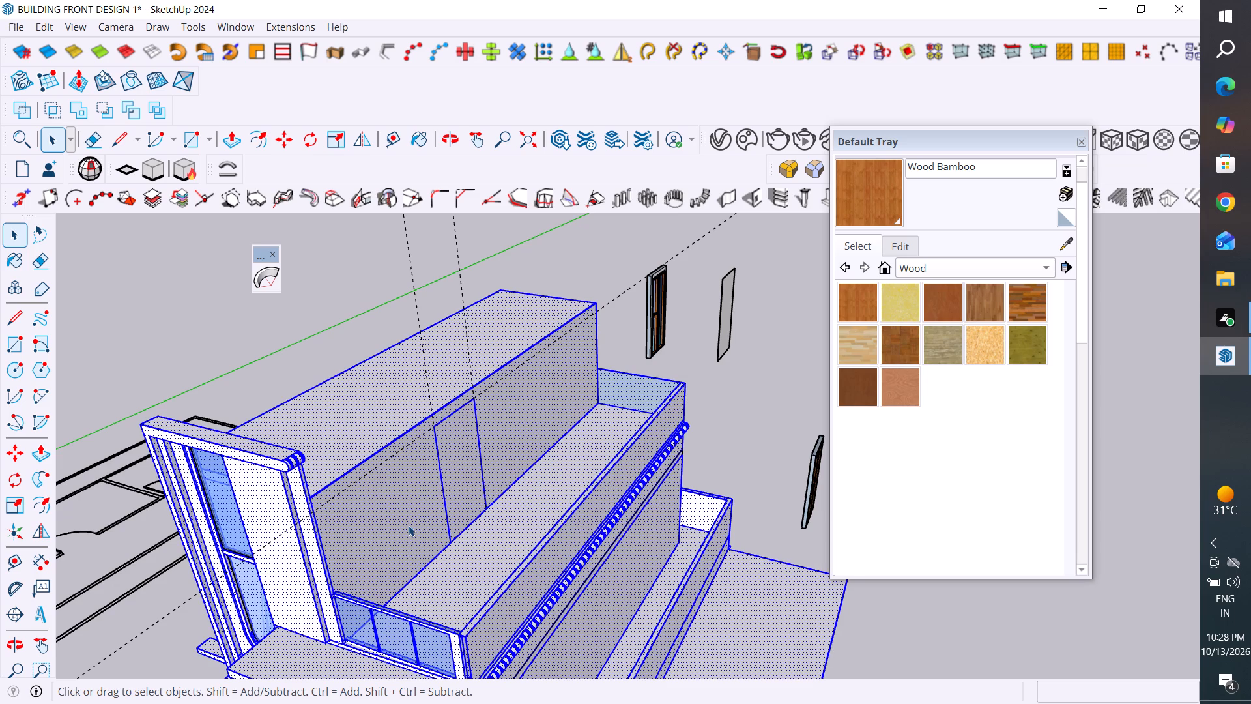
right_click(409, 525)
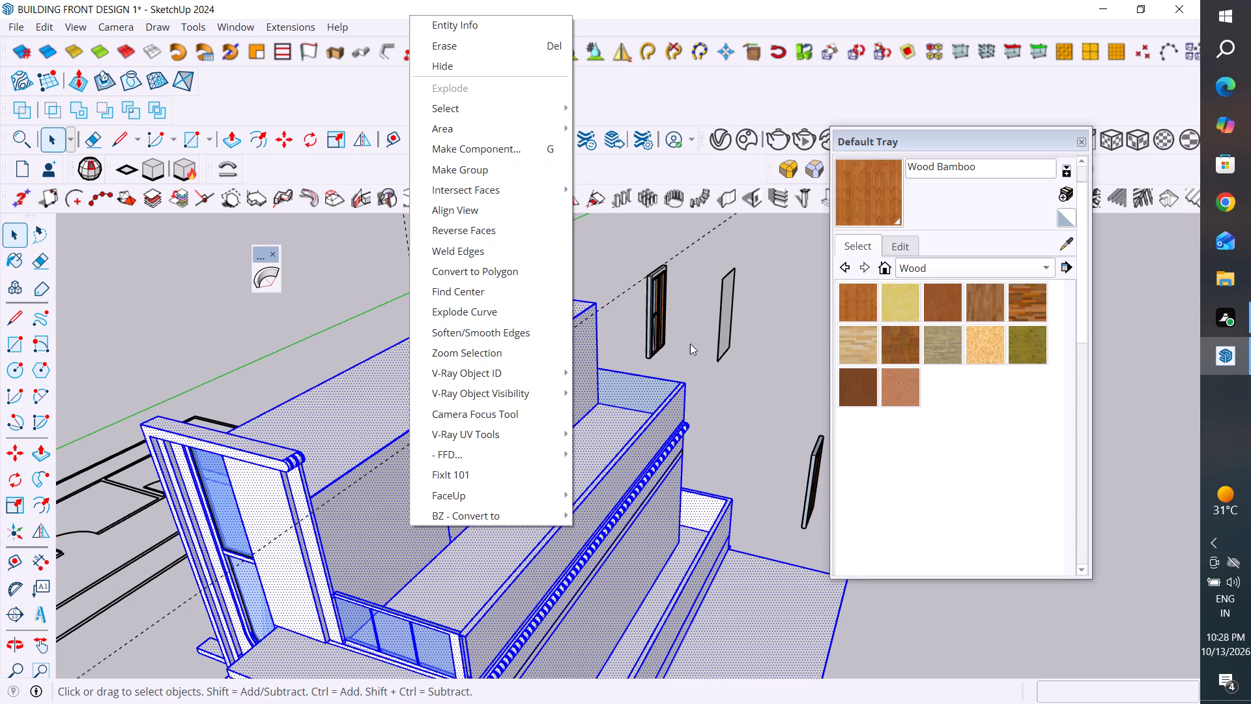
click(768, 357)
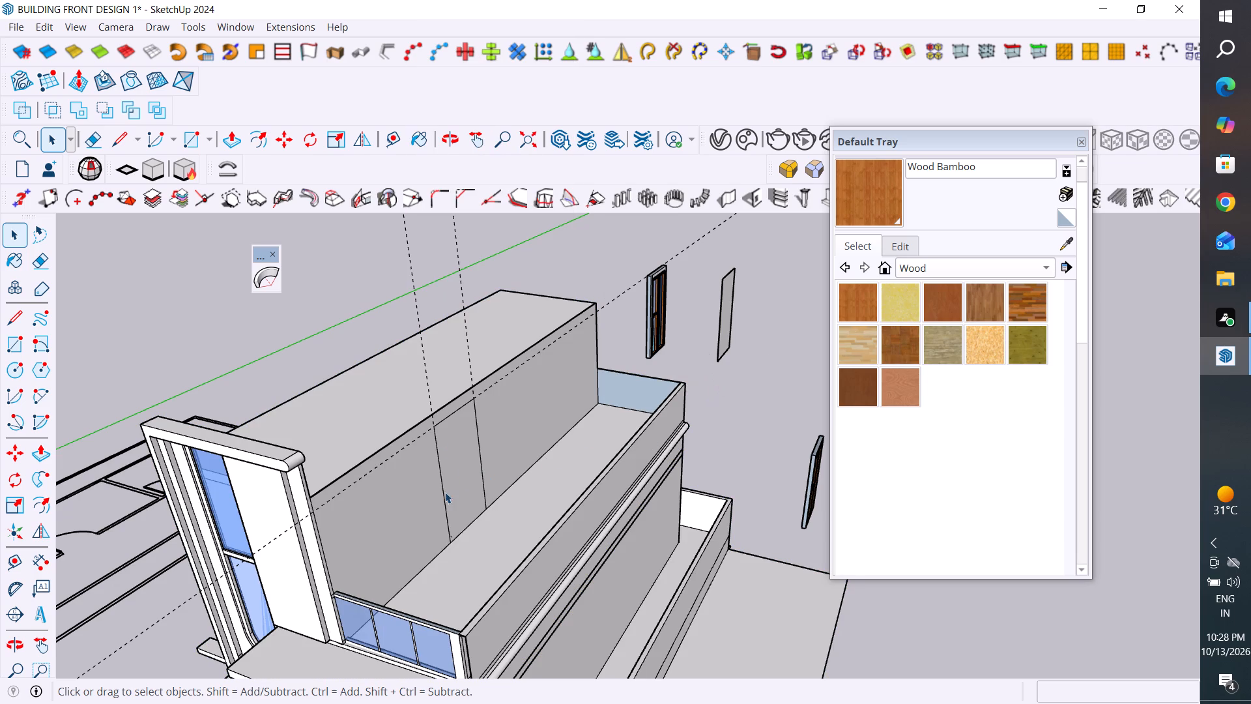
Select all the connected building geometry and make it a group.
triple_click(377, 514)
click(377, 514)
right_click(377, 514)
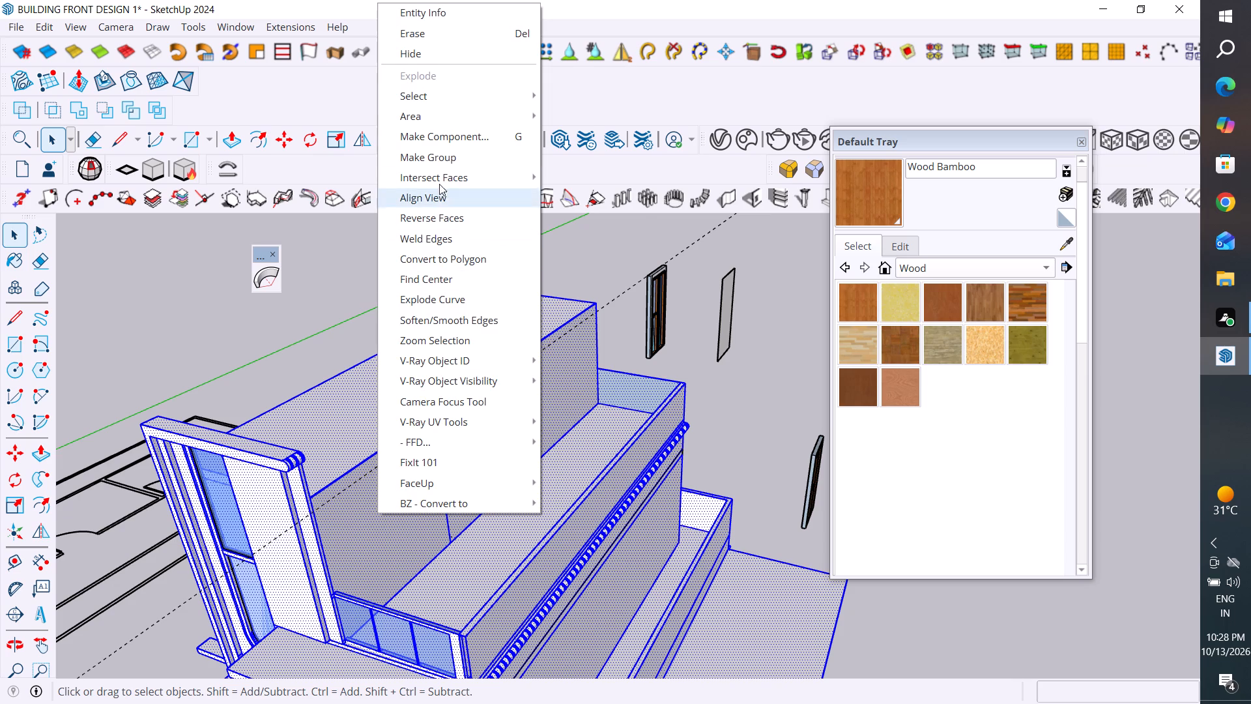
click(445, 162)
click(677, 346)
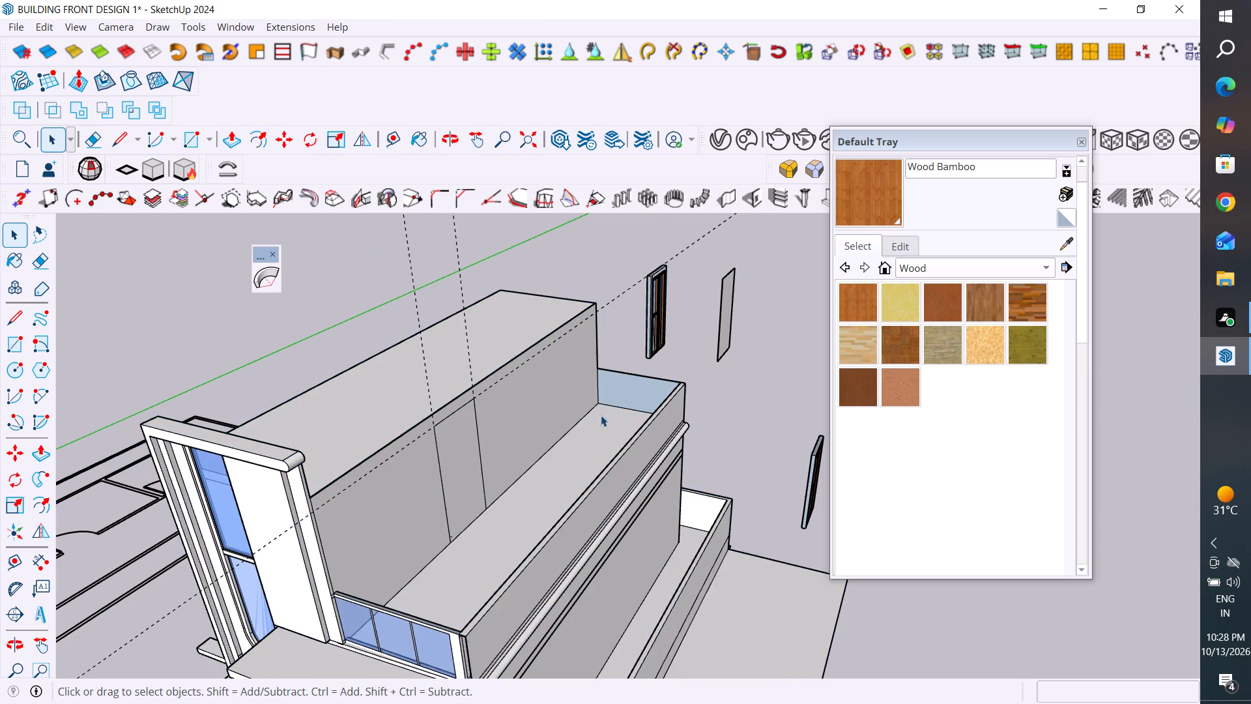
Push/pull the copied door-opening face 38" outward into a solid box beside the moved door.
scroll(580, 432, down, 6)
scroll(631, 440, up, 4)
scroll(345, 511, down, 5)
middle_drag(539, 453, 543, 452)
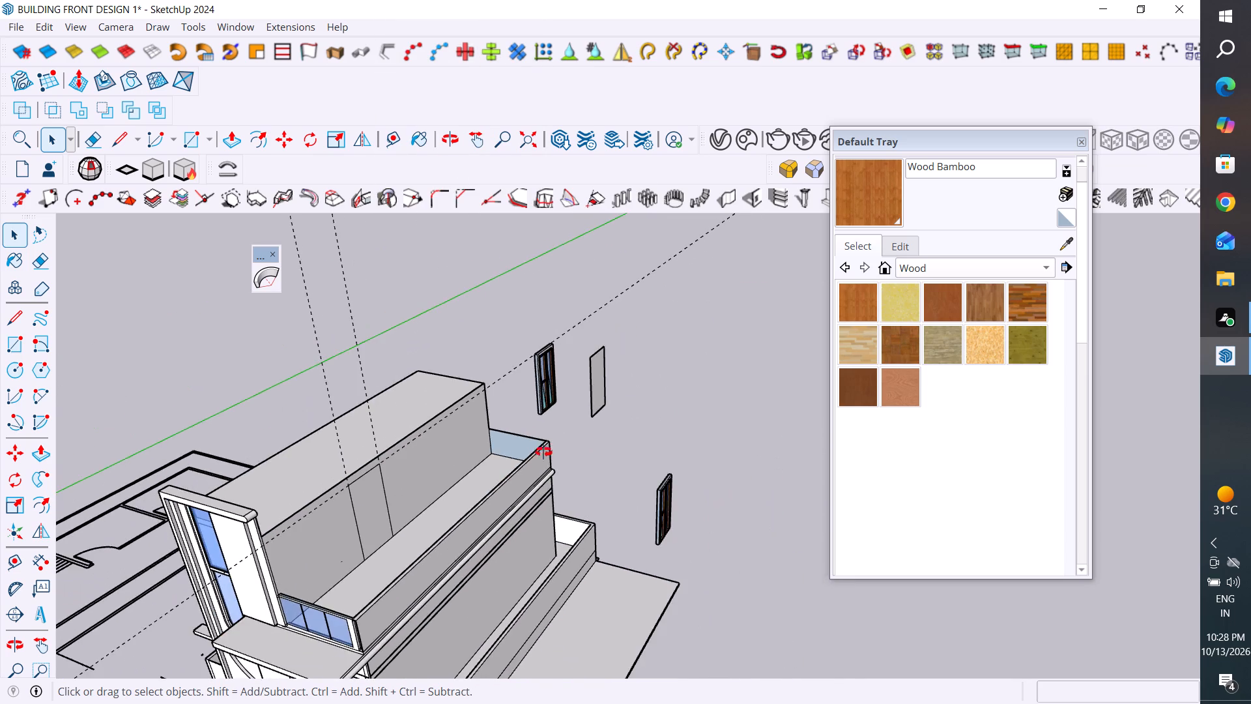
middle_drag(543, 452, 633, 408)
scroll(626, 387, up, 4)
middle_drag(625, 399, 564, 438)
scroll(573, 391, up, 5)
click(569, 389)
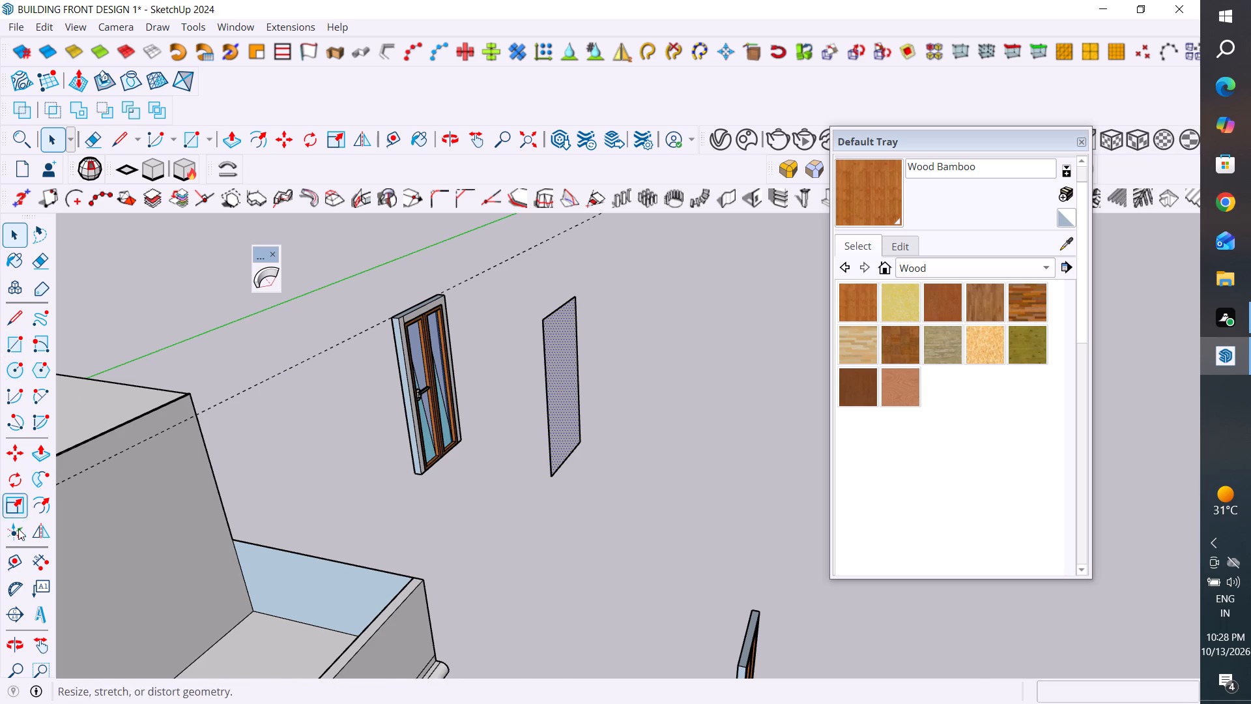
click(39, 452)
click(556, 391)
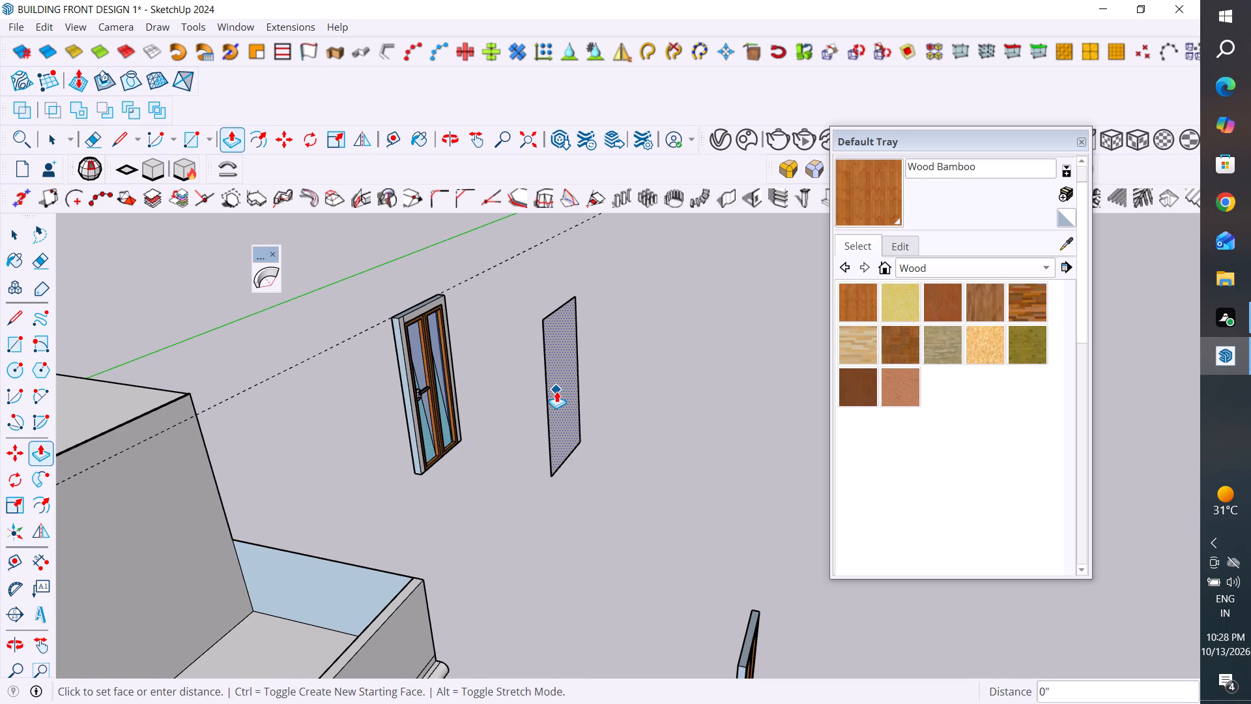
click(622, 418)
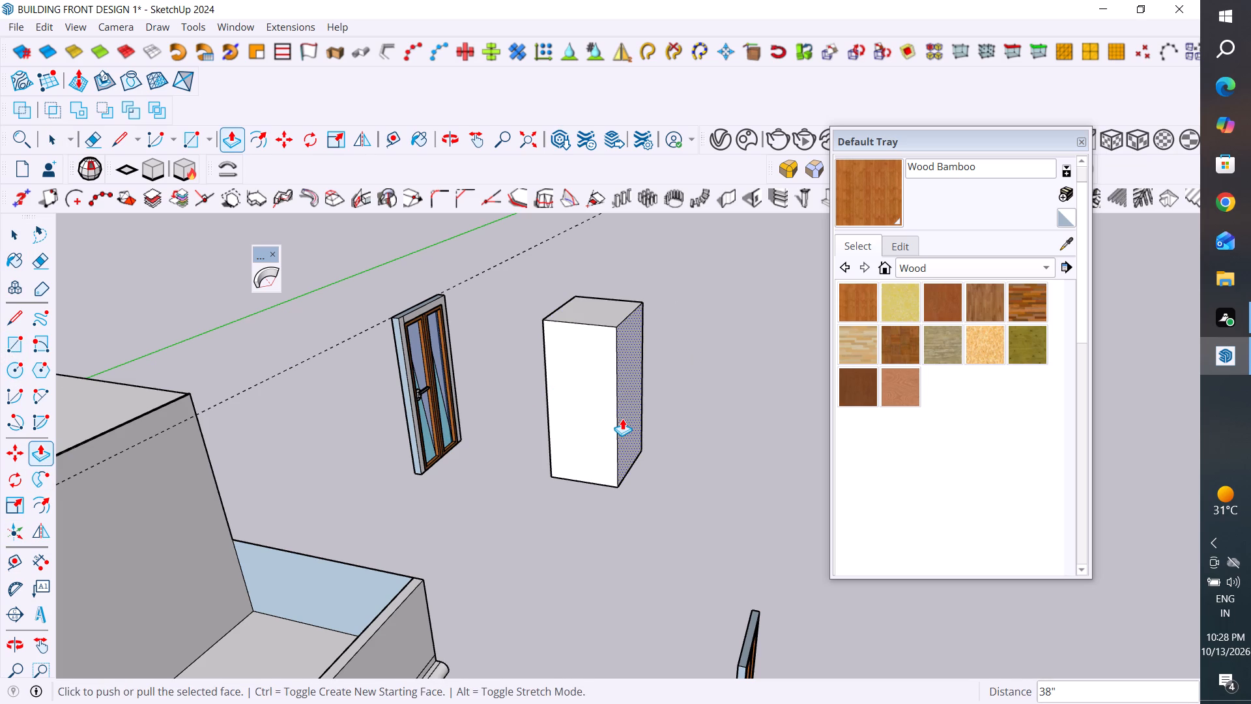
Make the whole solid box beside the moved door a group.
key(Delete)
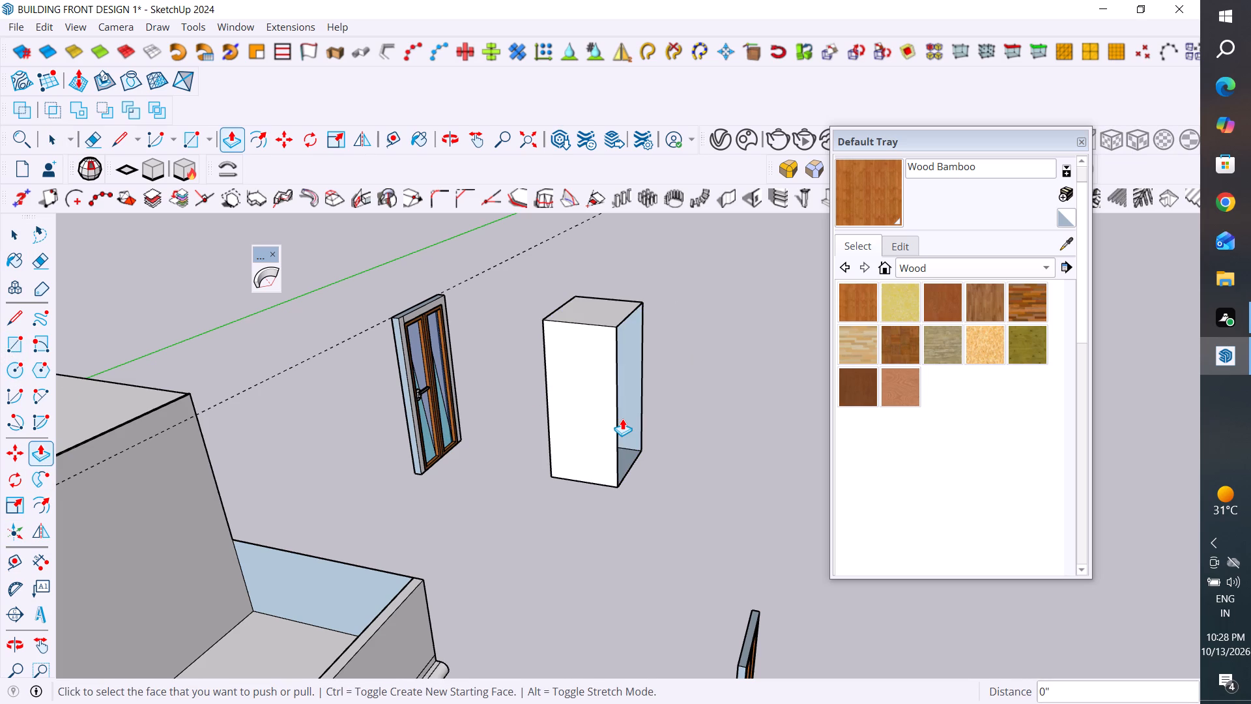
key(ctrl+z)
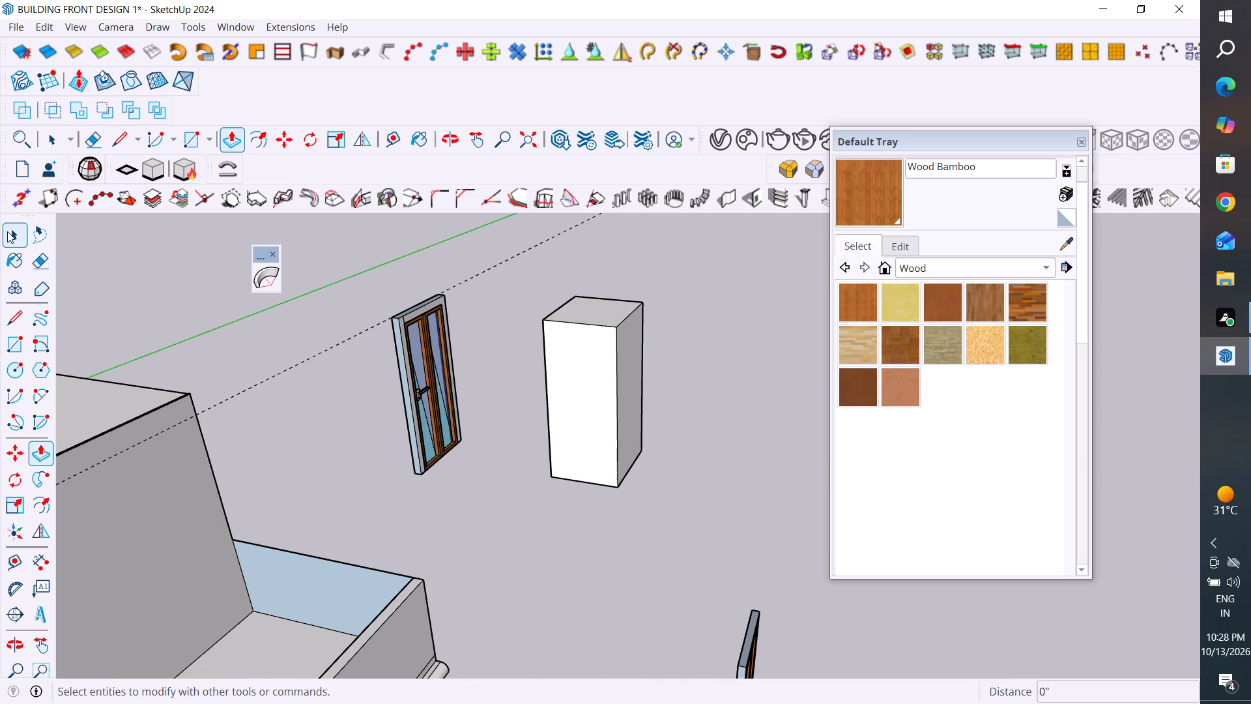
click(9, 233)
triple_click(584, 378)
right_click(584, 378)
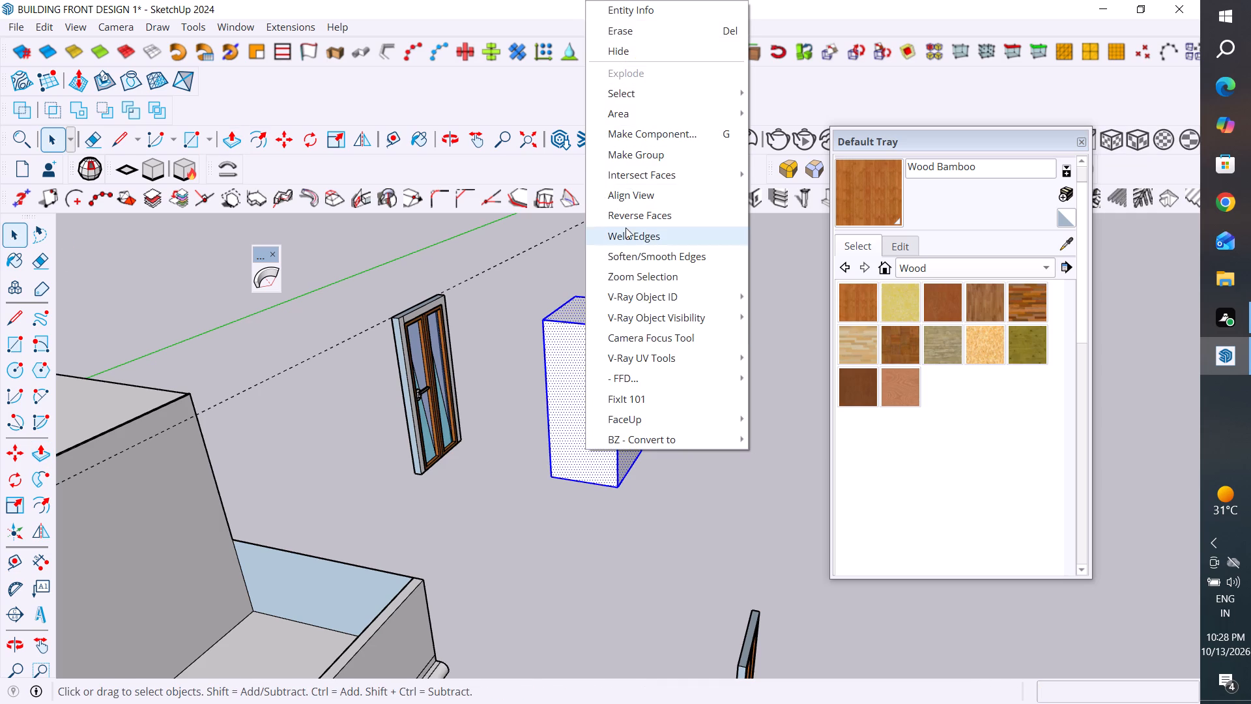
click(644, 158)
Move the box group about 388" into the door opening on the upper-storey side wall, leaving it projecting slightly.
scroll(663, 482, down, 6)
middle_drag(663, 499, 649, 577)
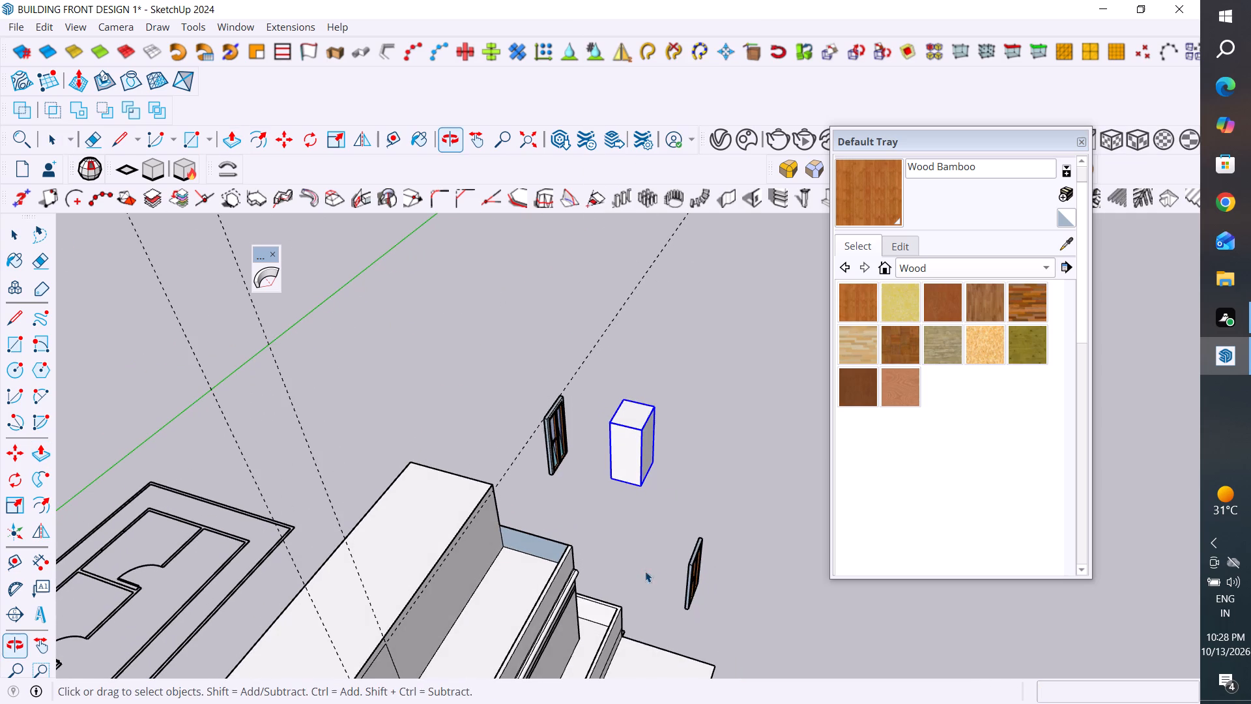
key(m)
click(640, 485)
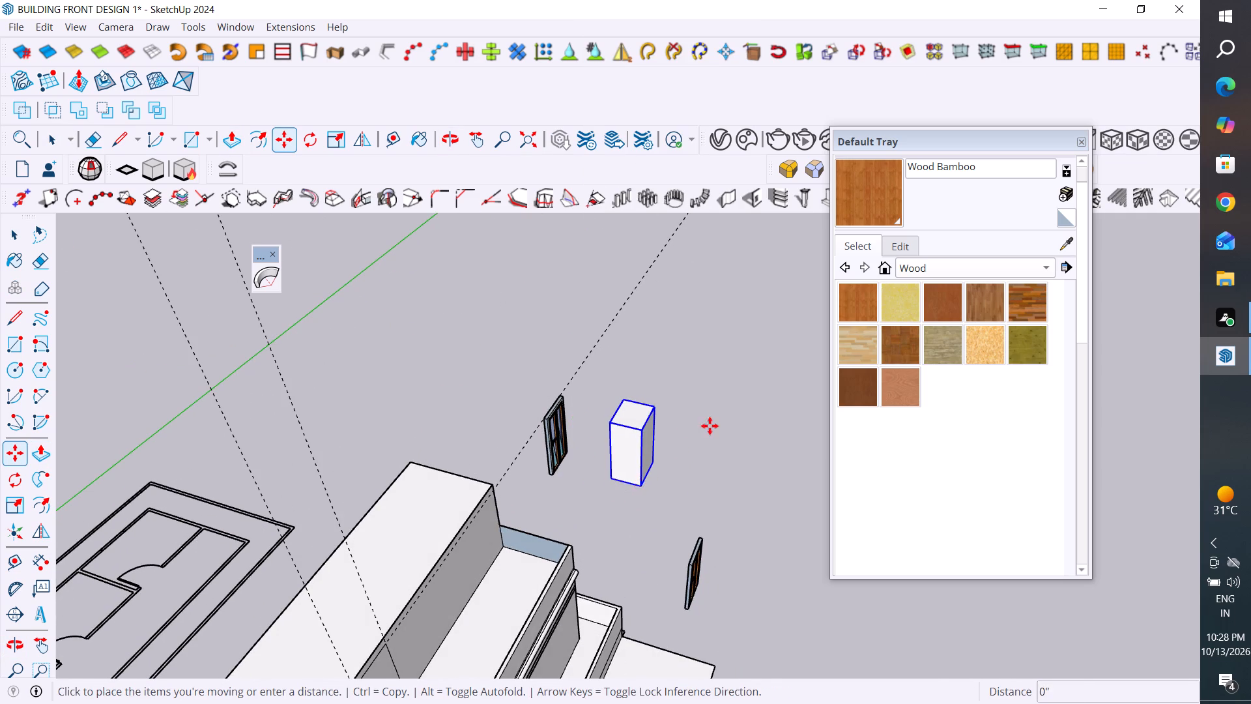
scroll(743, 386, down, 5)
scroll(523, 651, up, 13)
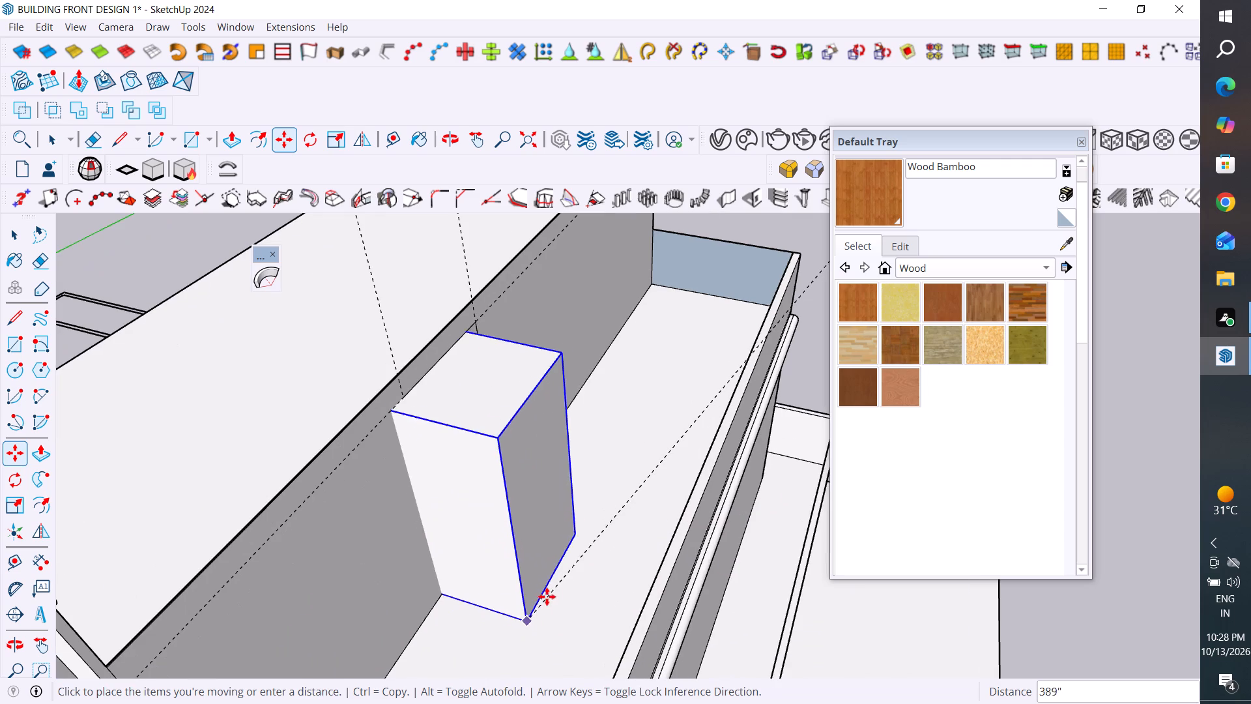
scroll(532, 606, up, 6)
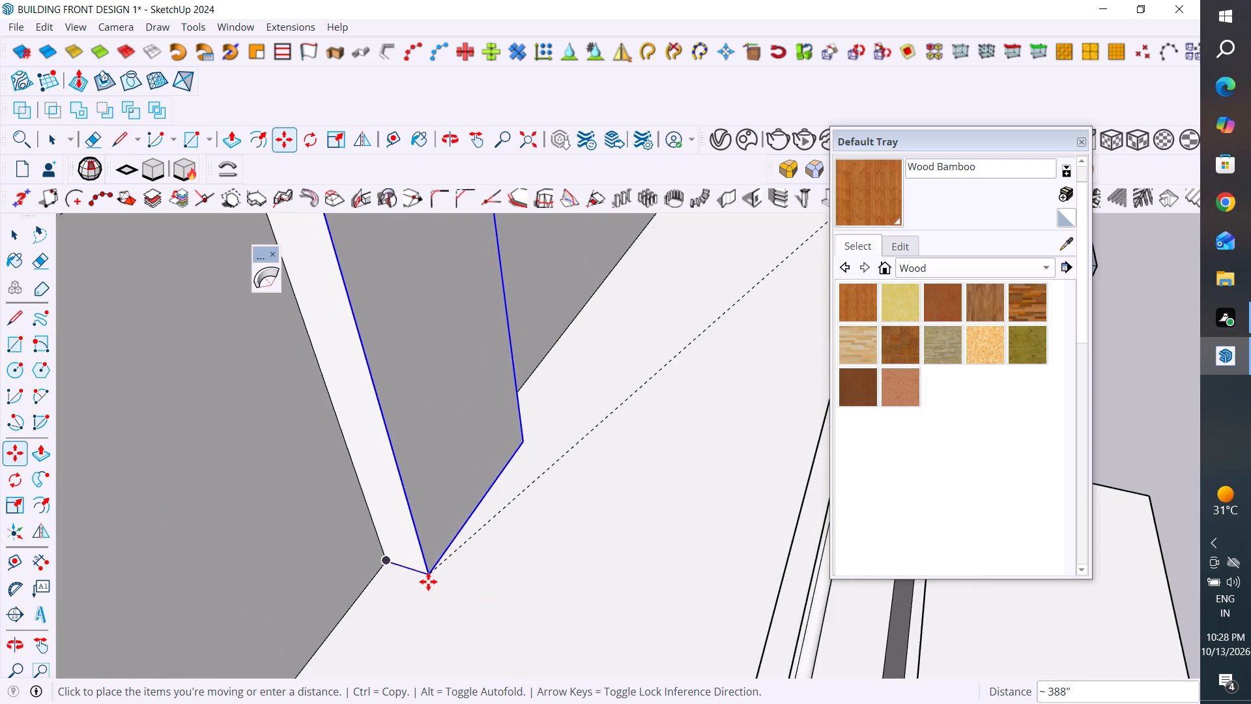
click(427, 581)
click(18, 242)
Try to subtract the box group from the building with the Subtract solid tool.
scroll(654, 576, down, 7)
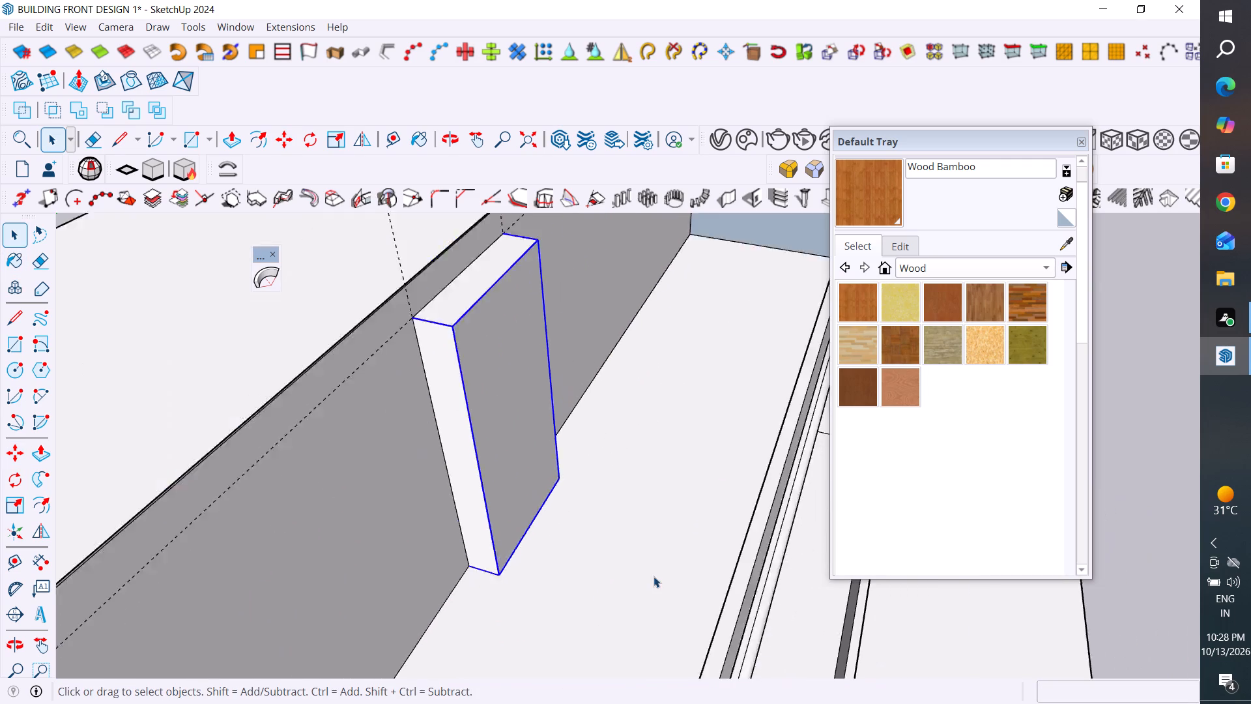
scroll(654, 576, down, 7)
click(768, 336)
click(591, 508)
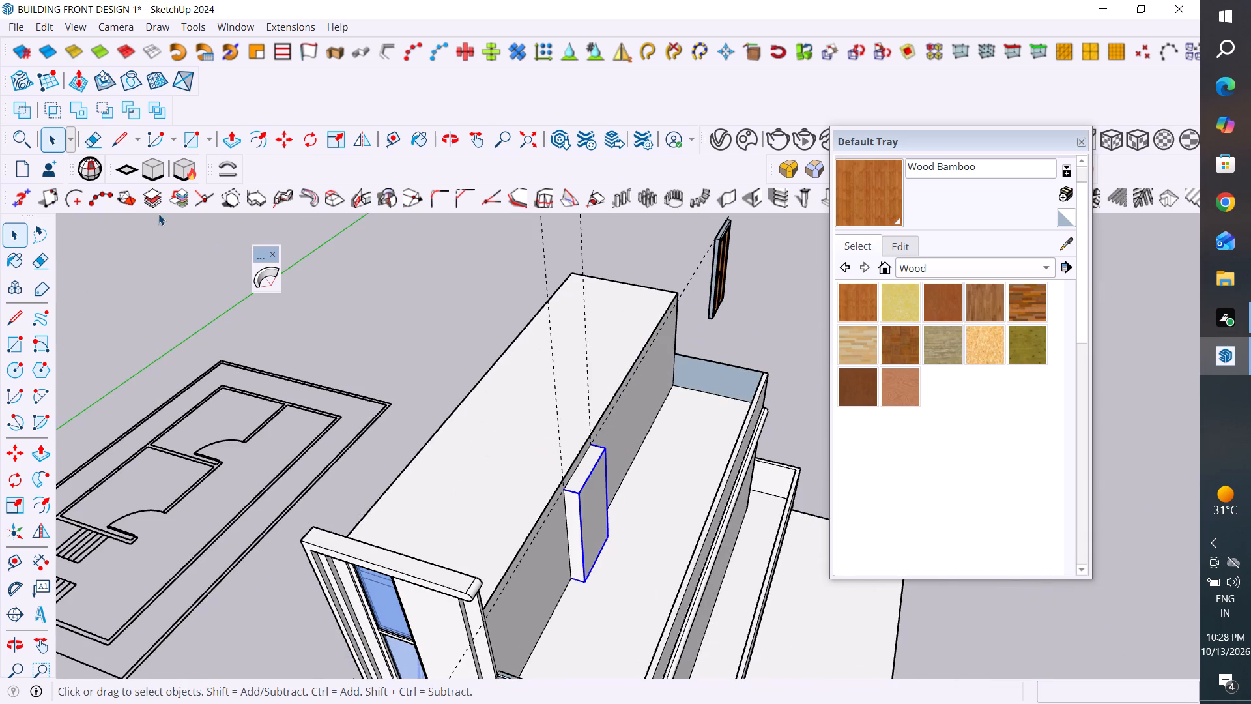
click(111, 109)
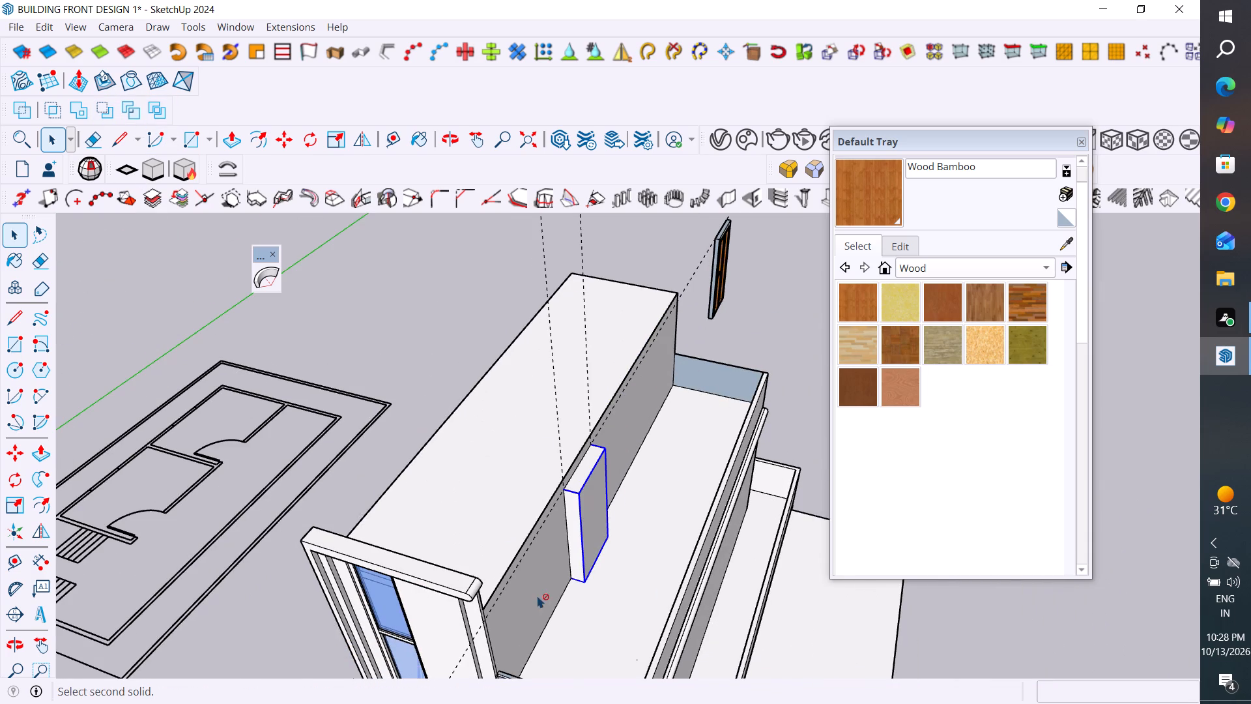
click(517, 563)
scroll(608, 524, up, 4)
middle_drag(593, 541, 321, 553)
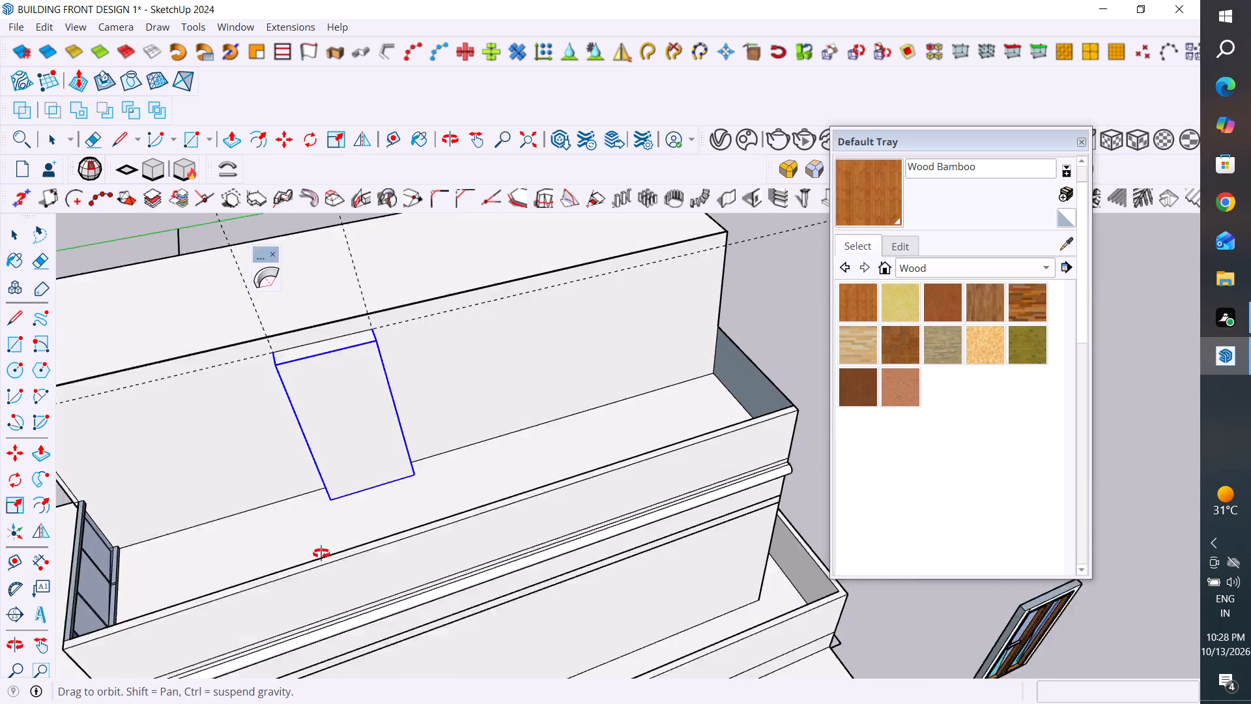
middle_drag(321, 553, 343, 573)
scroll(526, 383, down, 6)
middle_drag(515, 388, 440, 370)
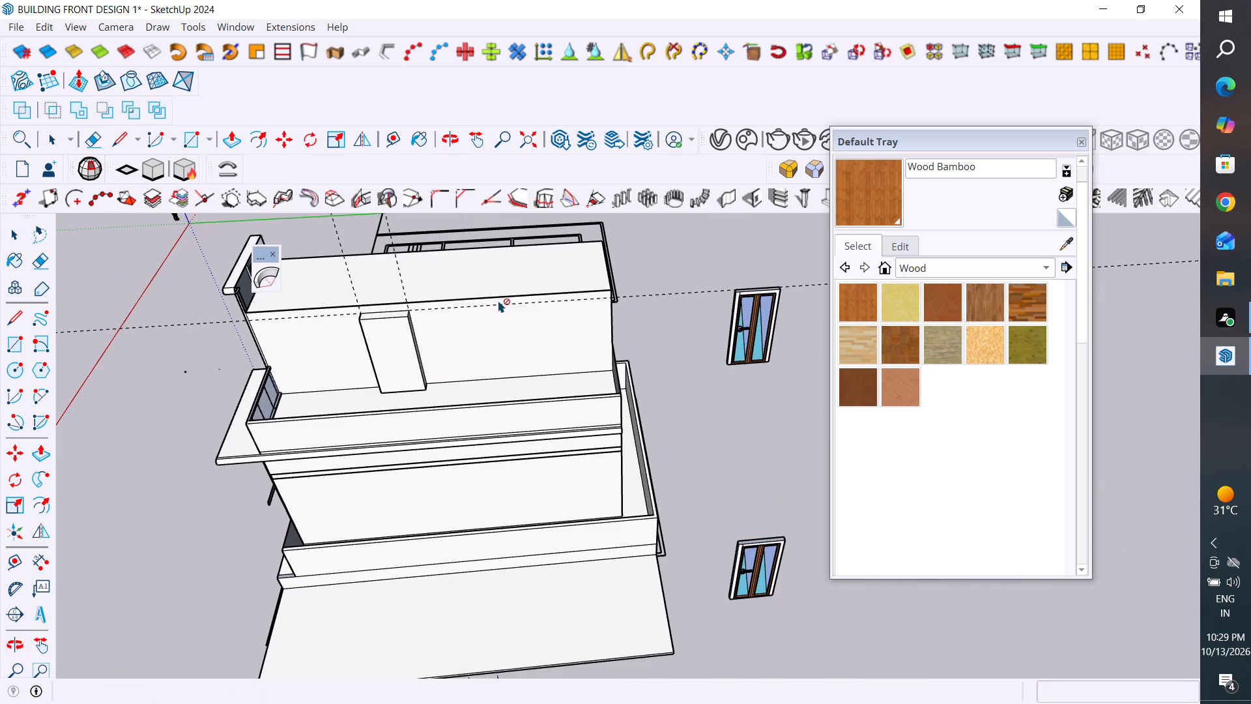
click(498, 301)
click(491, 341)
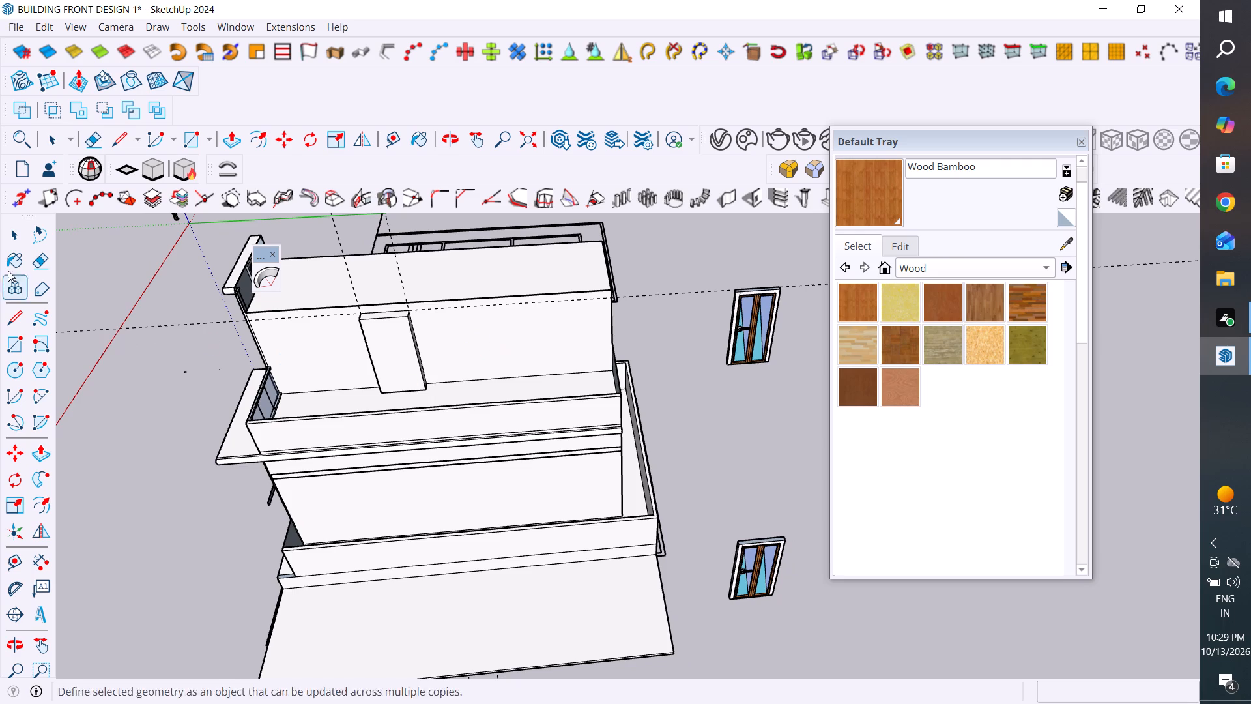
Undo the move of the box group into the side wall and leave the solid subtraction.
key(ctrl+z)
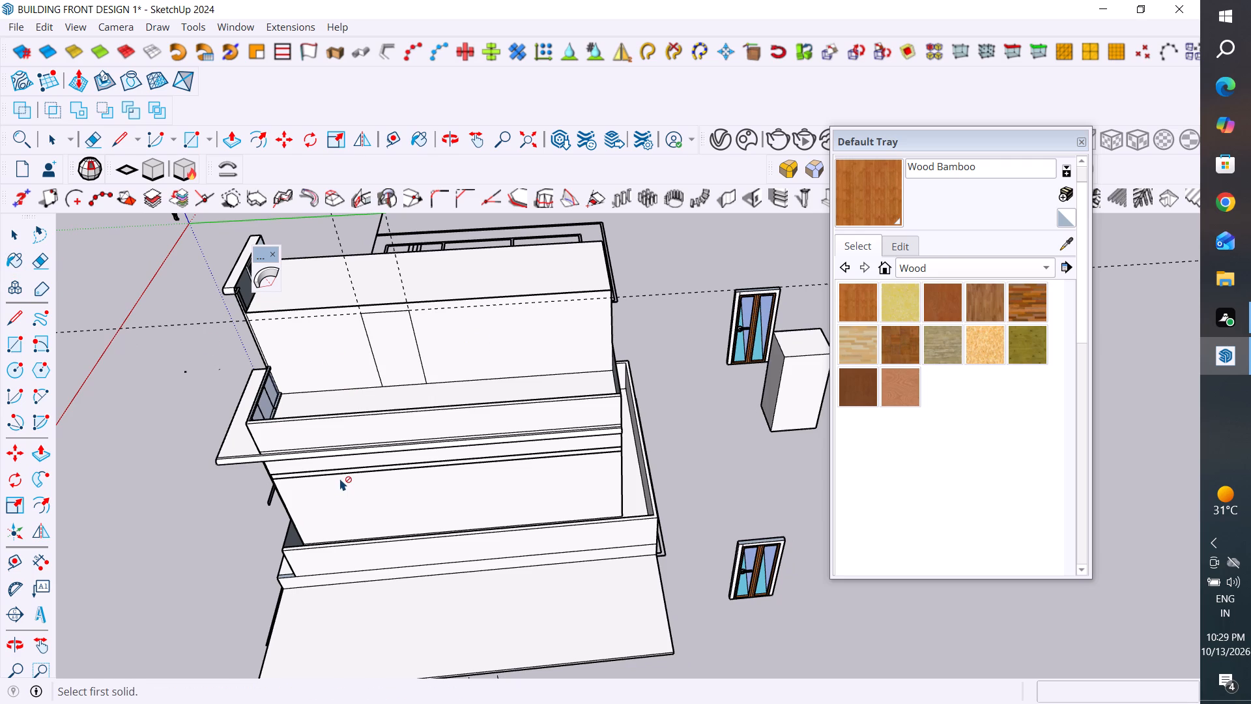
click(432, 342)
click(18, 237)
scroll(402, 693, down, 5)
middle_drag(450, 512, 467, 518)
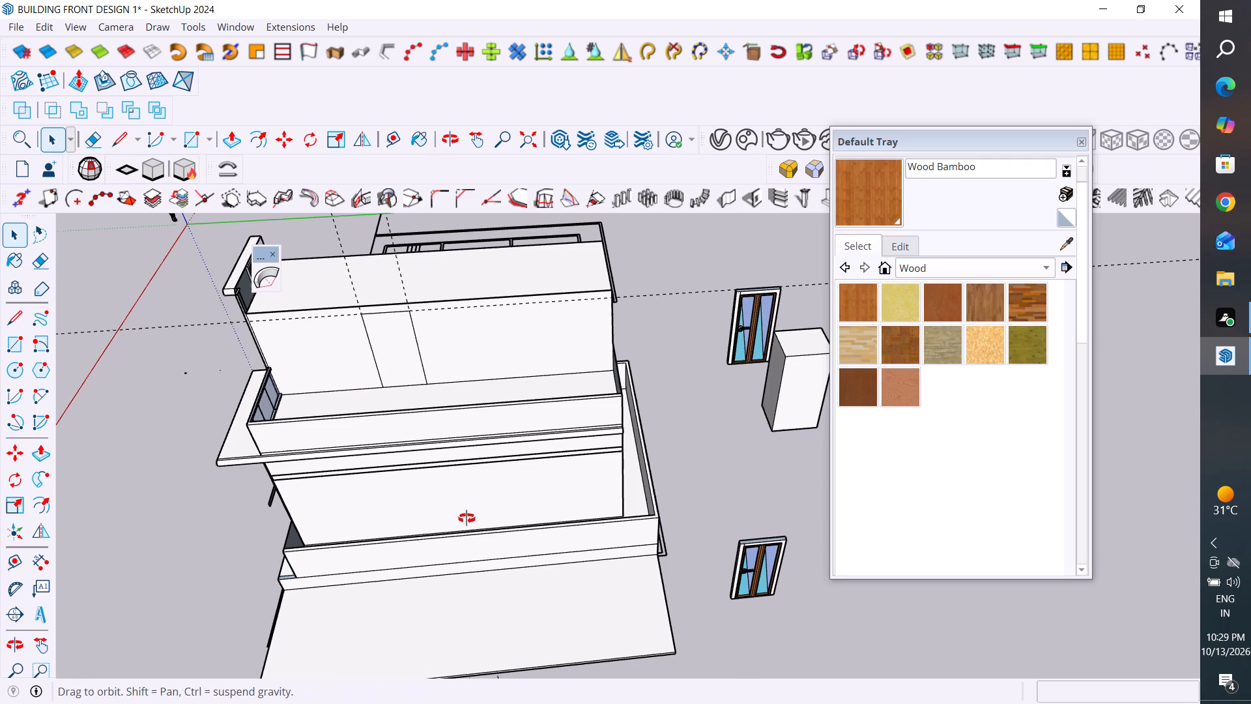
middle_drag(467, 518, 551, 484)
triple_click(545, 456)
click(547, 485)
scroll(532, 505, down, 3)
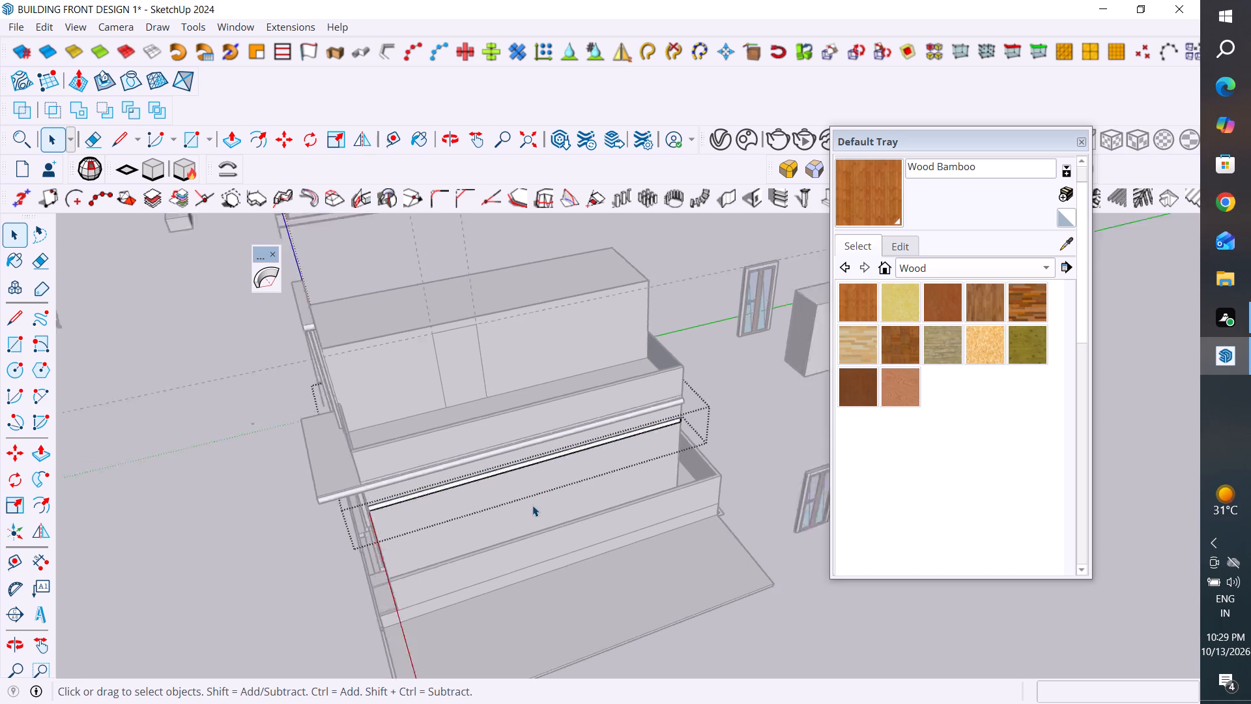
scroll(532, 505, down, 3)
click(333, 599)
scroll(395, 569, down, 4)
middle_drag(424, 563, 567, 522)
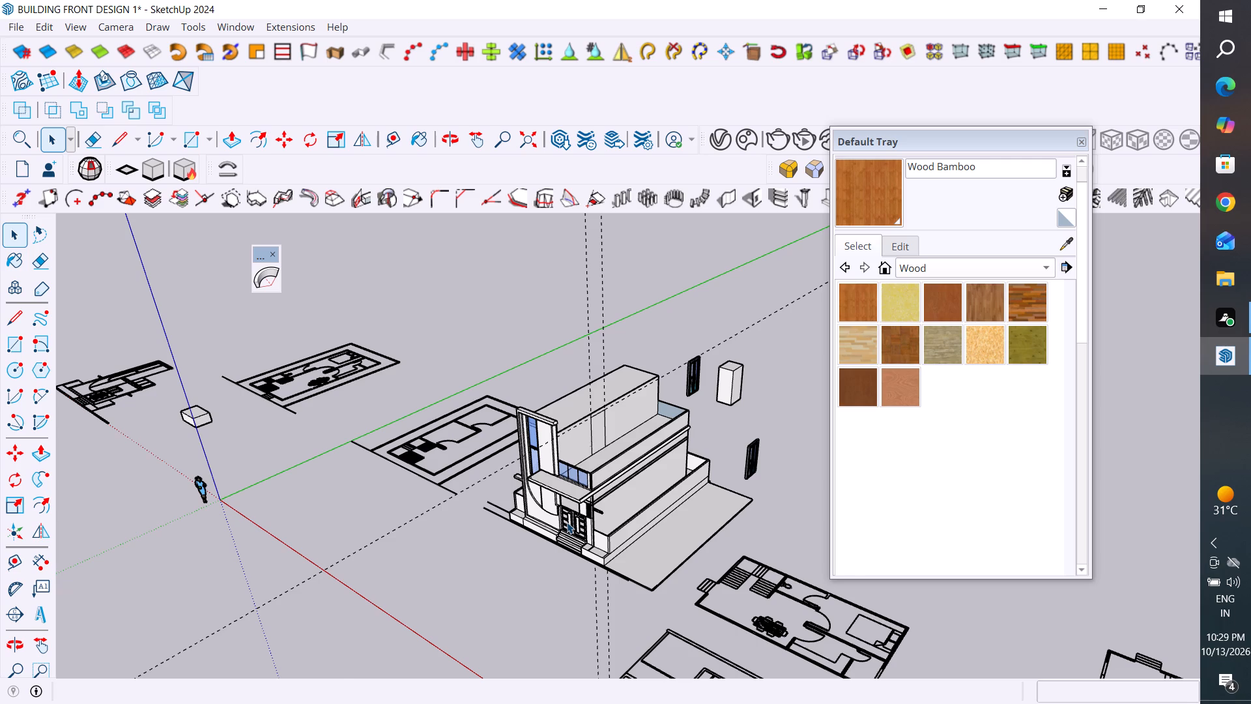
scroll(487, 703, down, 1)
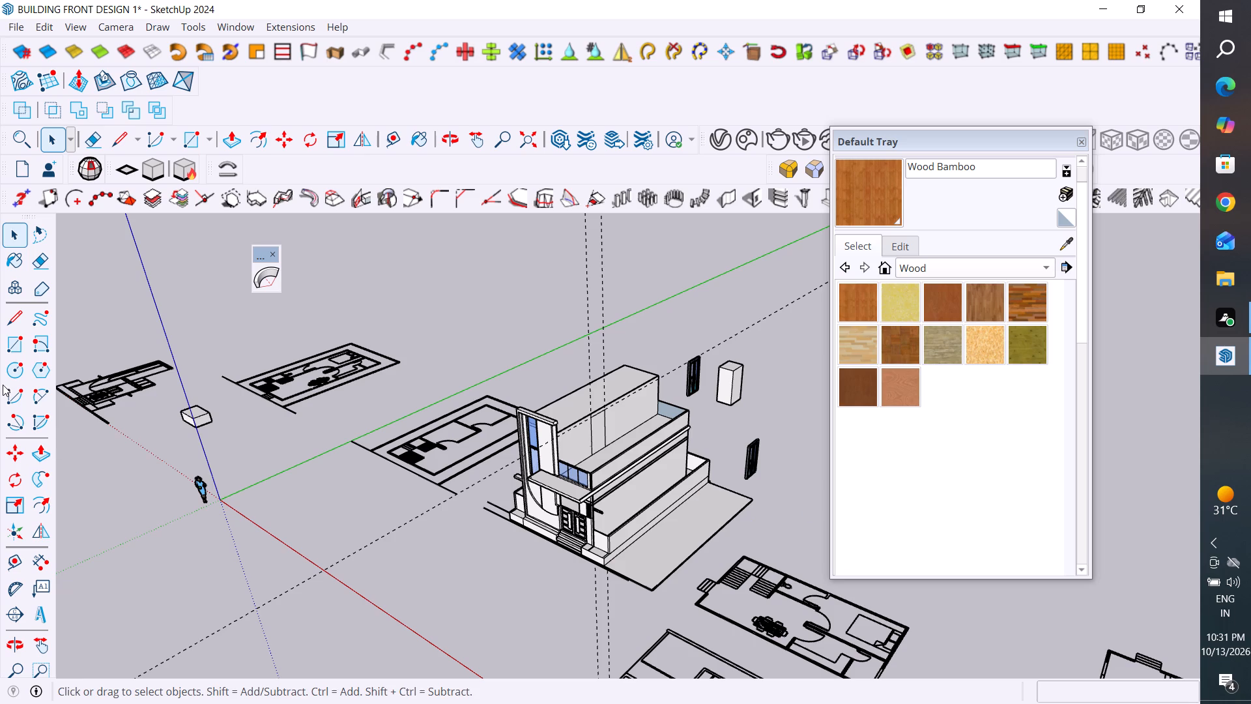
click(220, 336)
Explode the building group.
middle_drag(700, 468, 547, 532)
scroll(624, 420, up, 5)
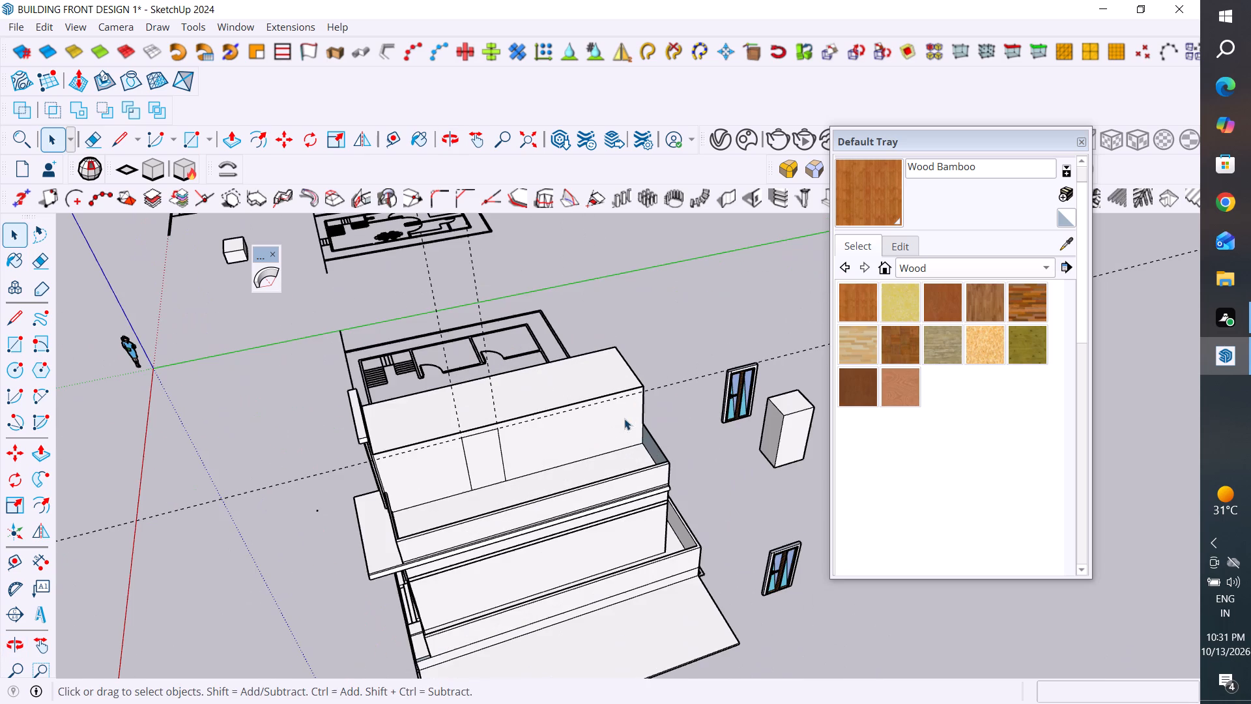
click(598, 430)
right_click(598, 430)
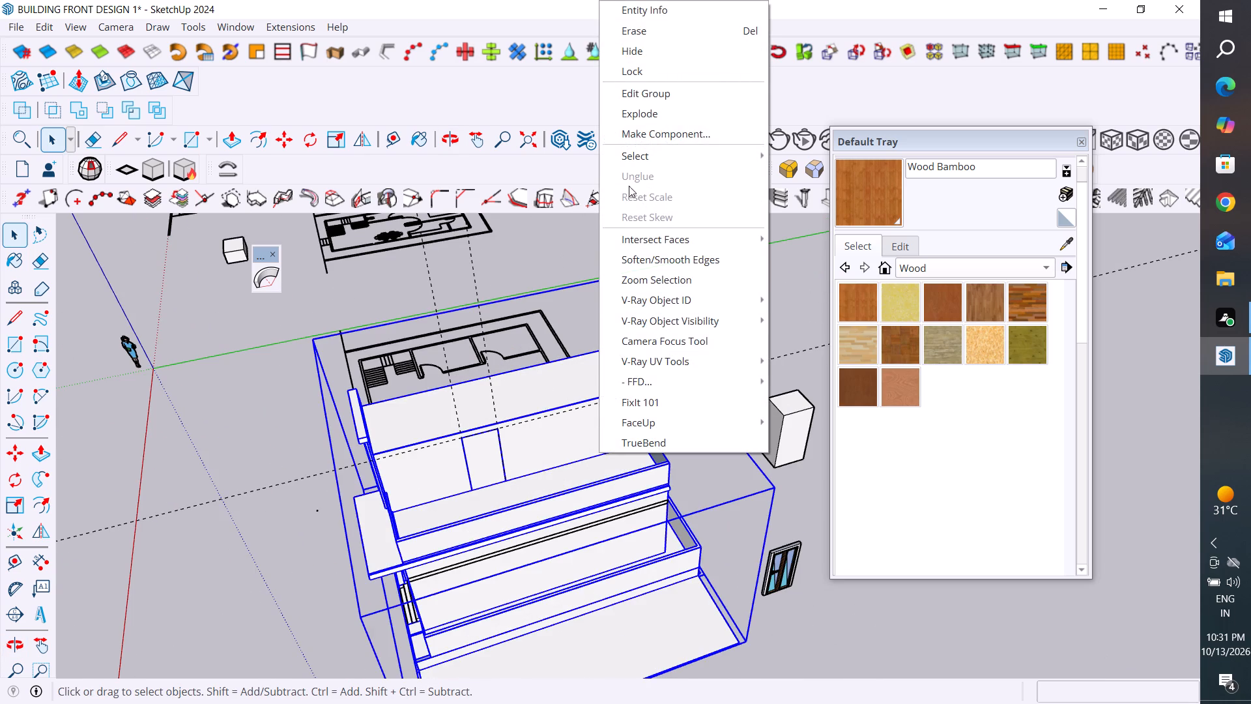
click(649, 119)
click(725, 278)
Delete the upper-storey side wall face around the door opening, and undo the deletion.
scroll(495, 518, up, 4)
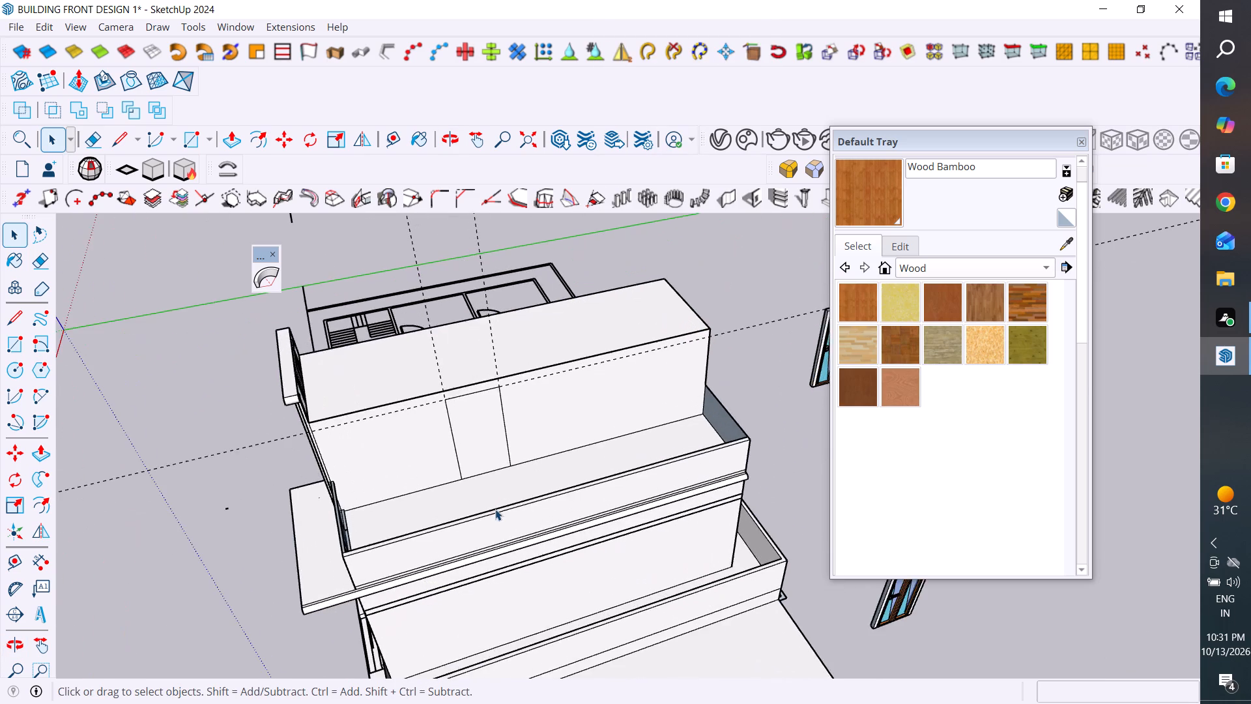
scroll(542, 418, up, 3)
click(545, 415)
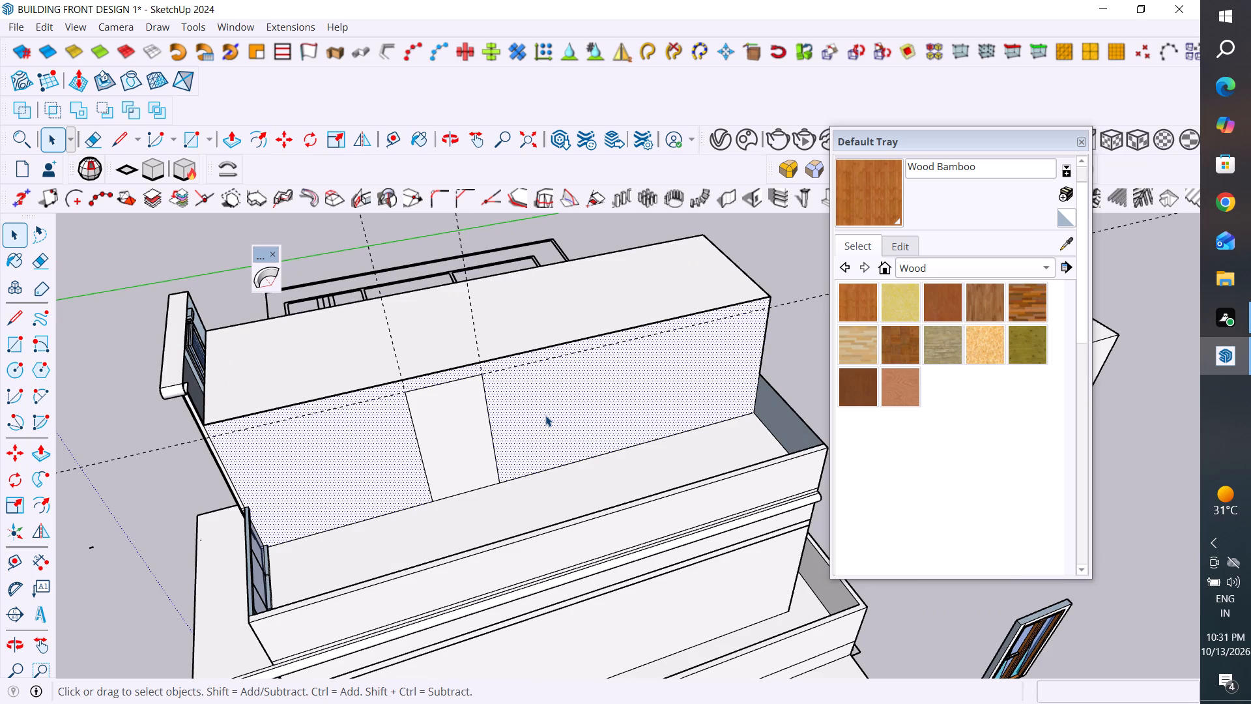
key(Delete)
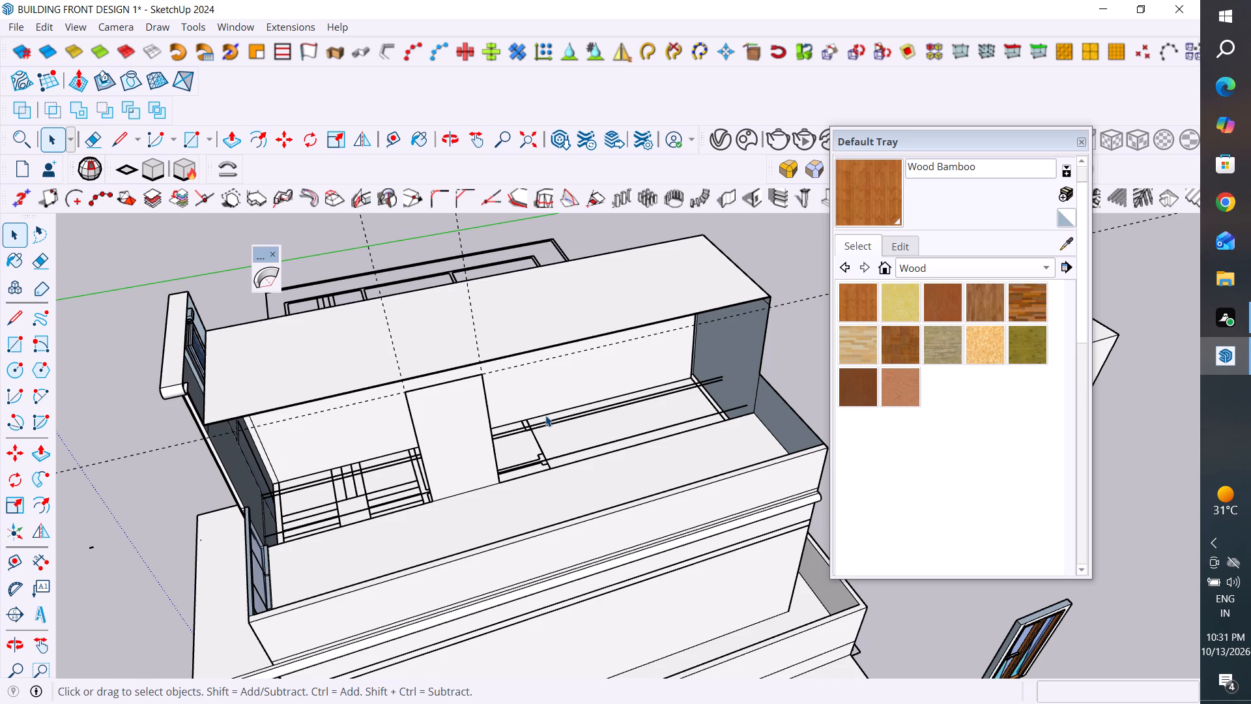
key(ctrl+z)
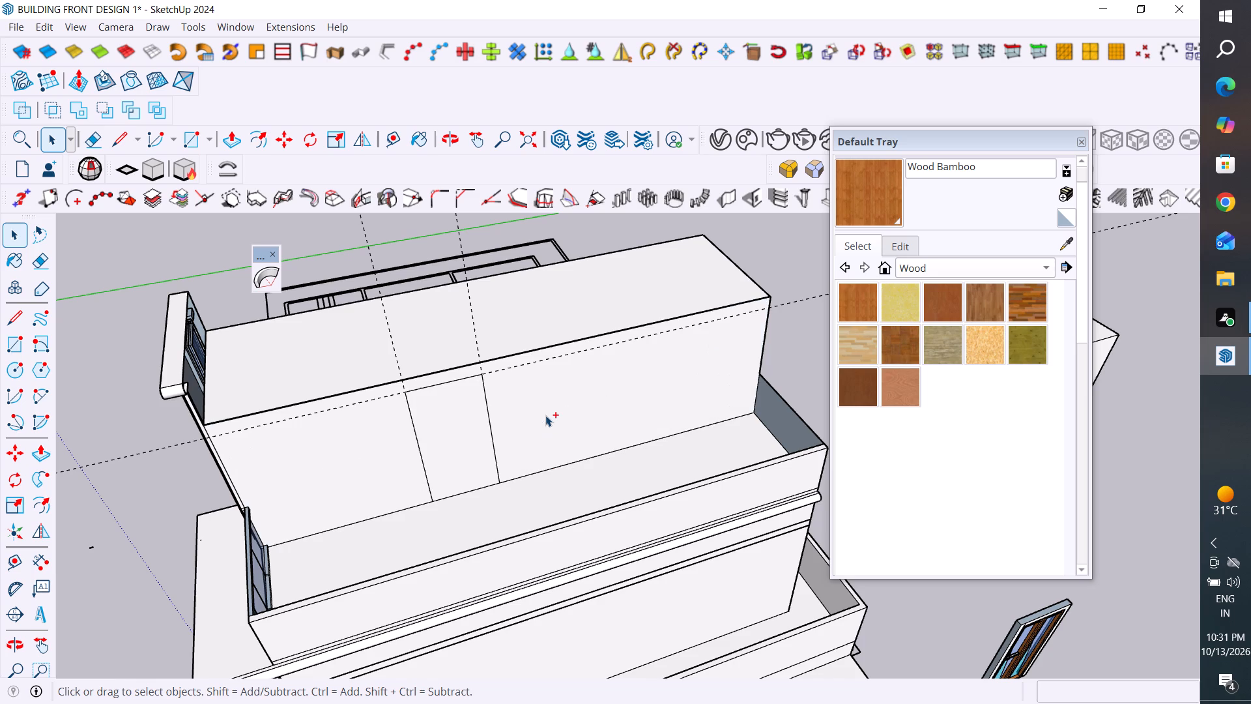
Delete the door-opening rectangle's two vertical edges and top edge from the upper-storey side wall.
click(331, 456)
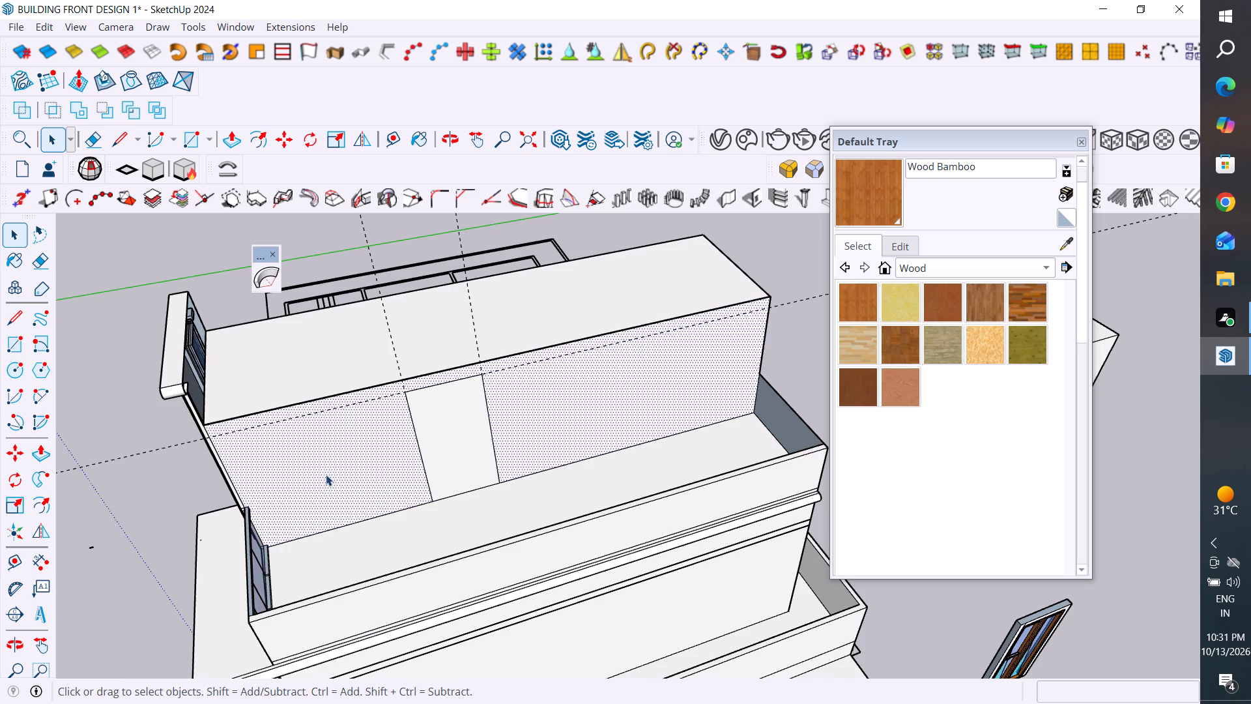
click(423, 465)
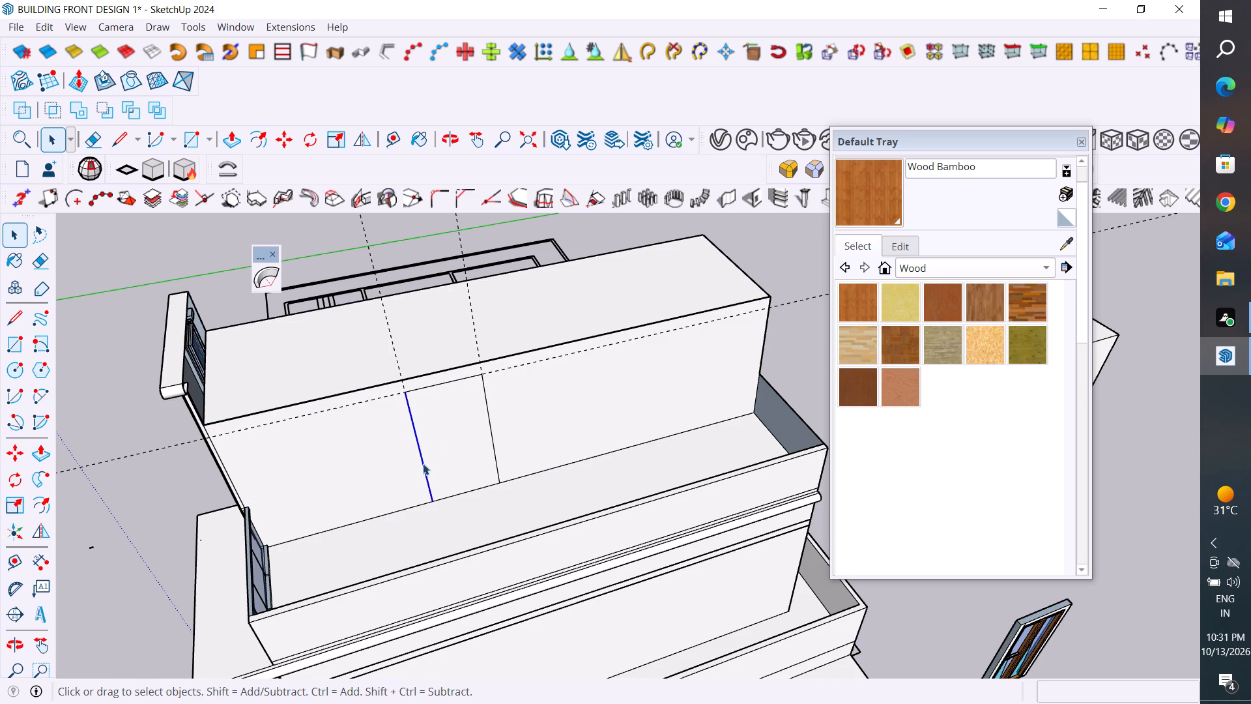
key(Delete)
click(492, 450)
key(Delete)
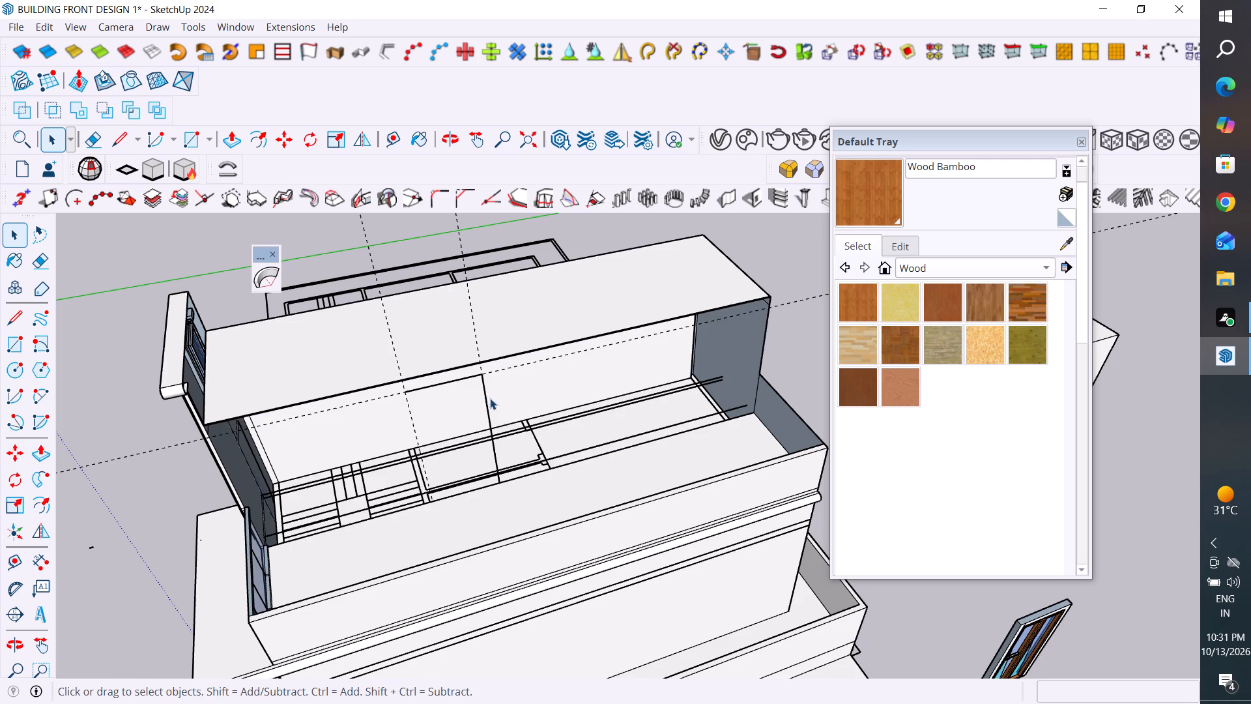
key(ctrl+z)
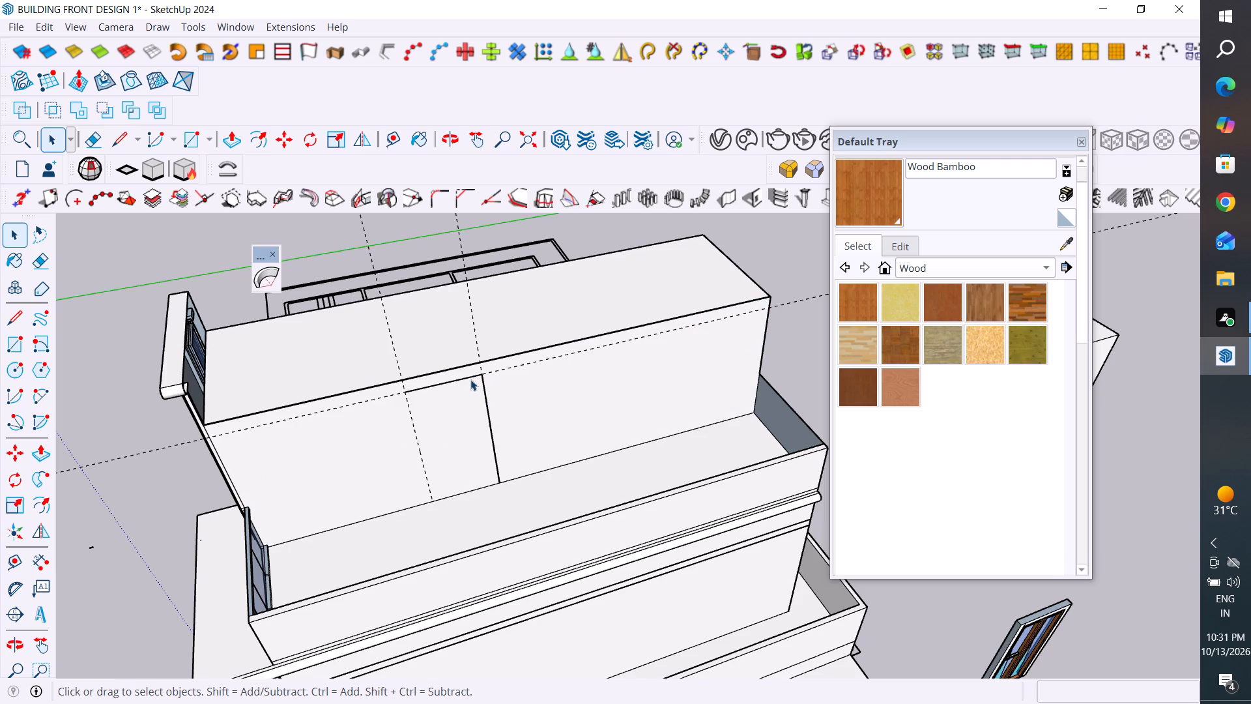
click(470, 378)
key(Delete)
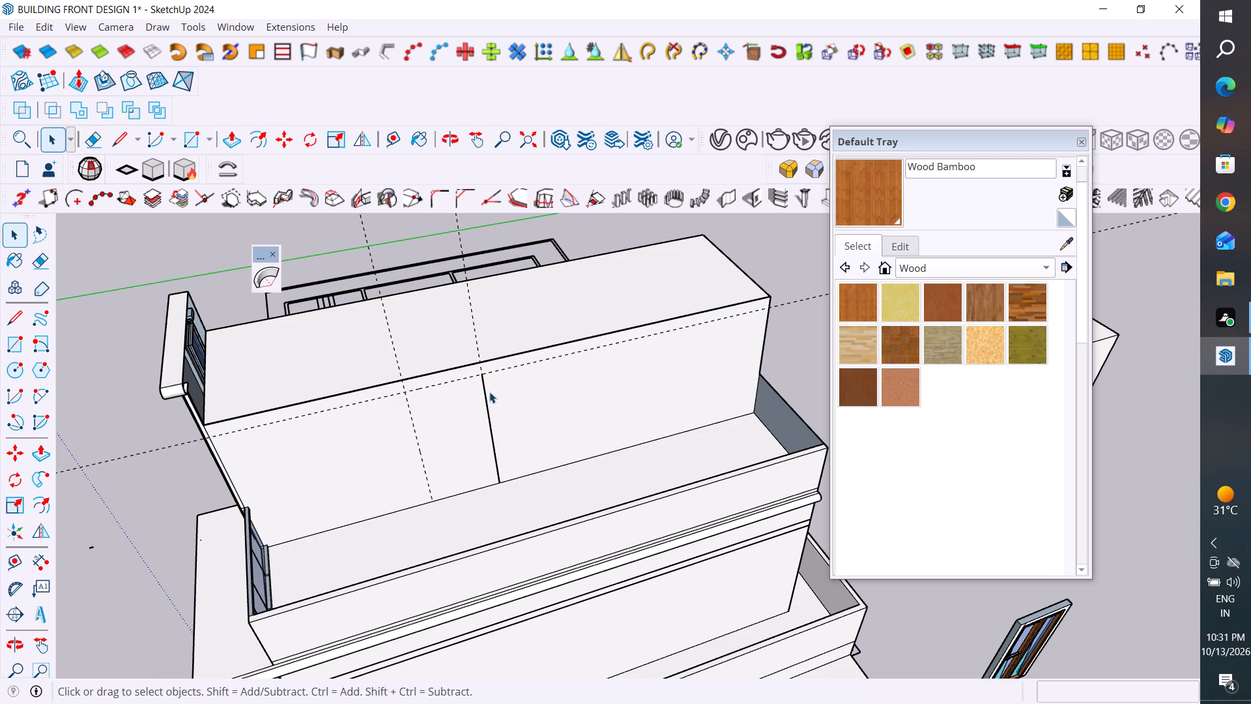
click(485, 394)
key(Delete)
Copy the upper-storey side wall face about 697 inches along the green axis, clear of the building.
click(508, 400)
scroll(497, 454, down, 2)
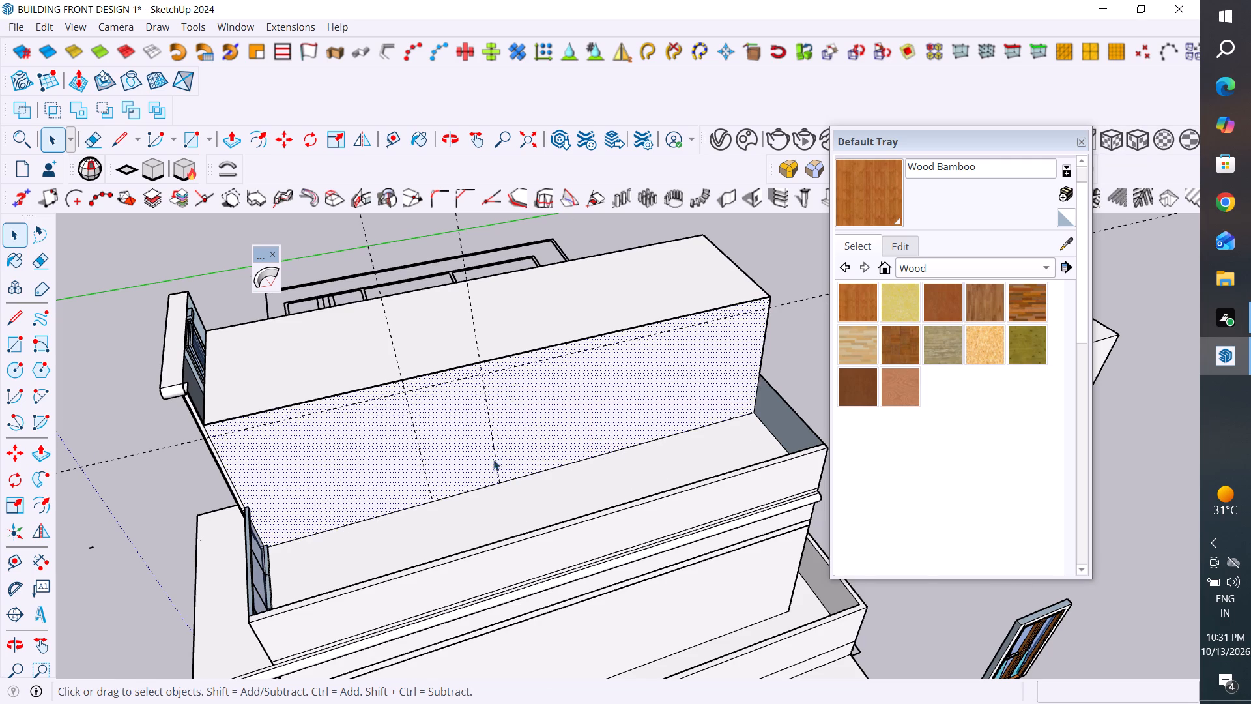
scroll(493, 460, down, 5)
key(m)
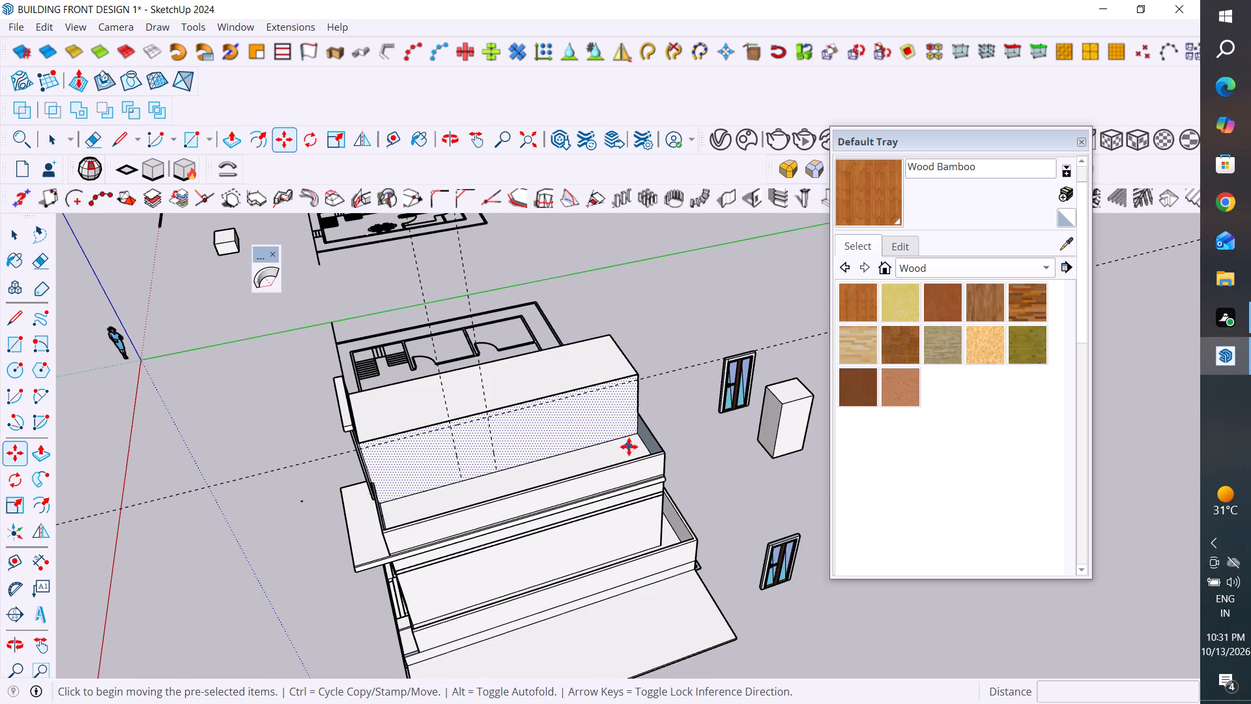
scroll(383, 503, up, 12)
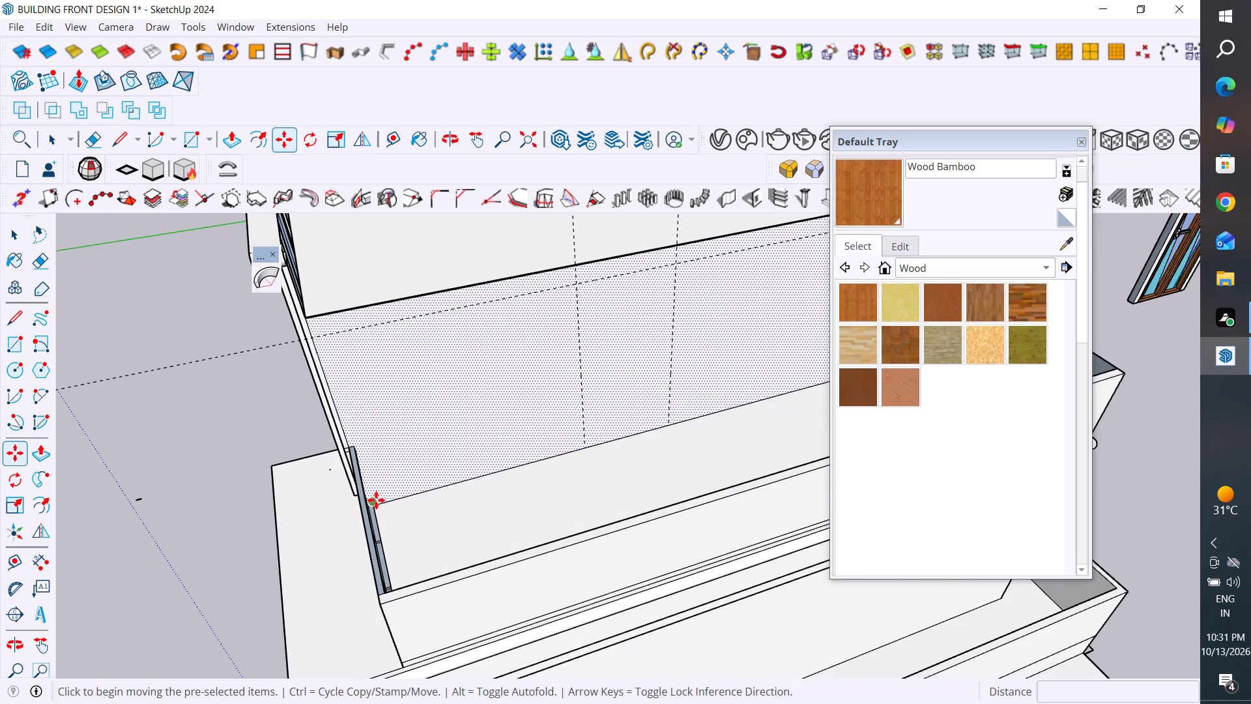
scroll(376, 500, up, 3)
middle_drag(412, 514, 358, 524)
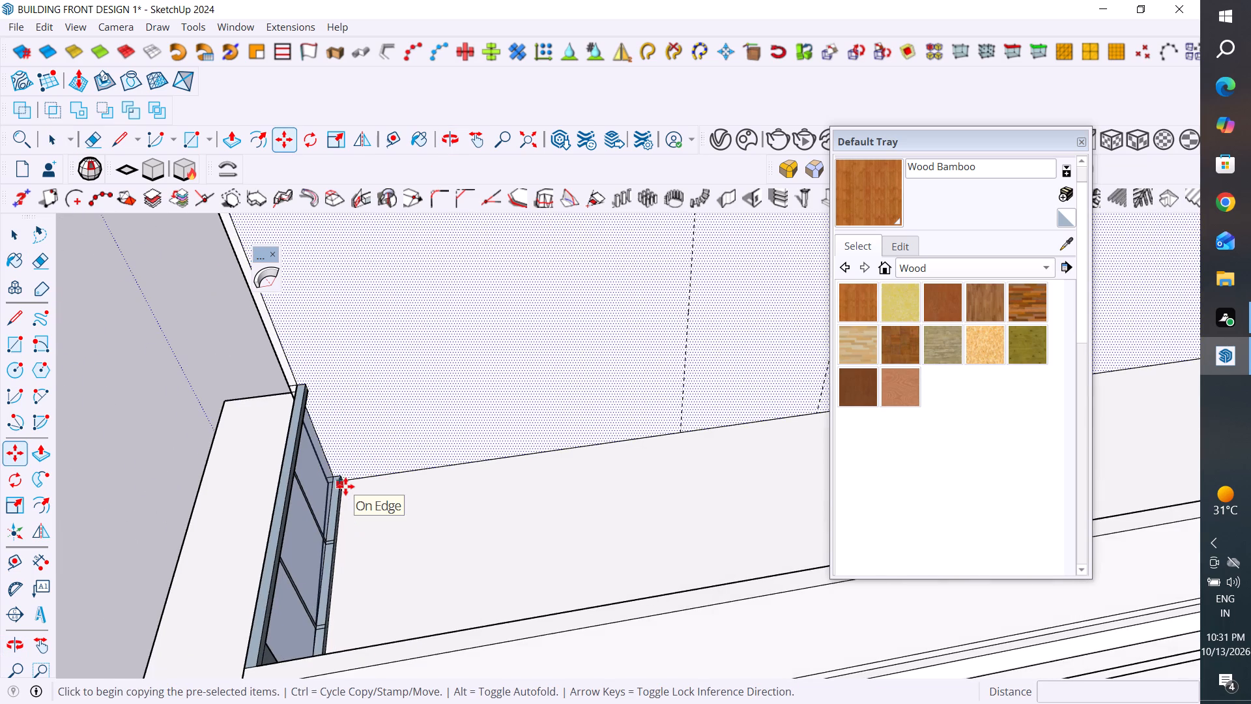
click(345, 481)
scroll(349, 481, down, 20)
scroll(349, 481, down, 1)
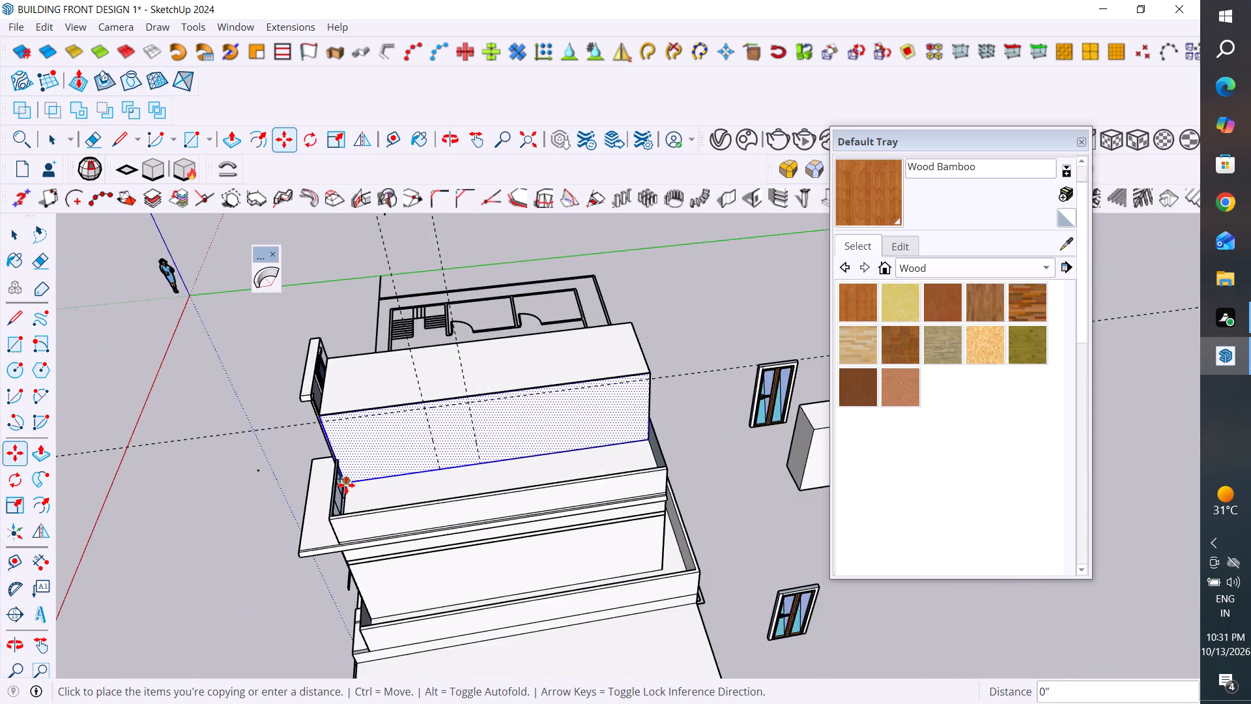
scroll(346, 485, down, 3)
scroll(376, 378, down, 5)
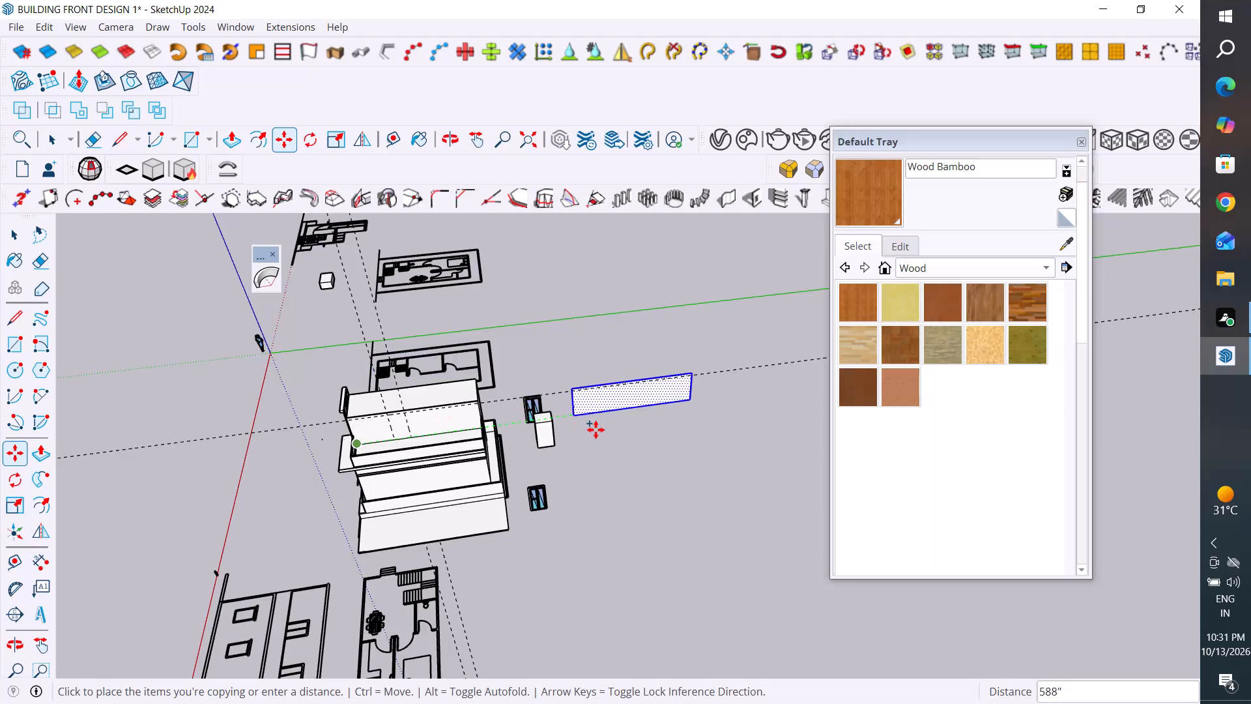
click(617, 448)
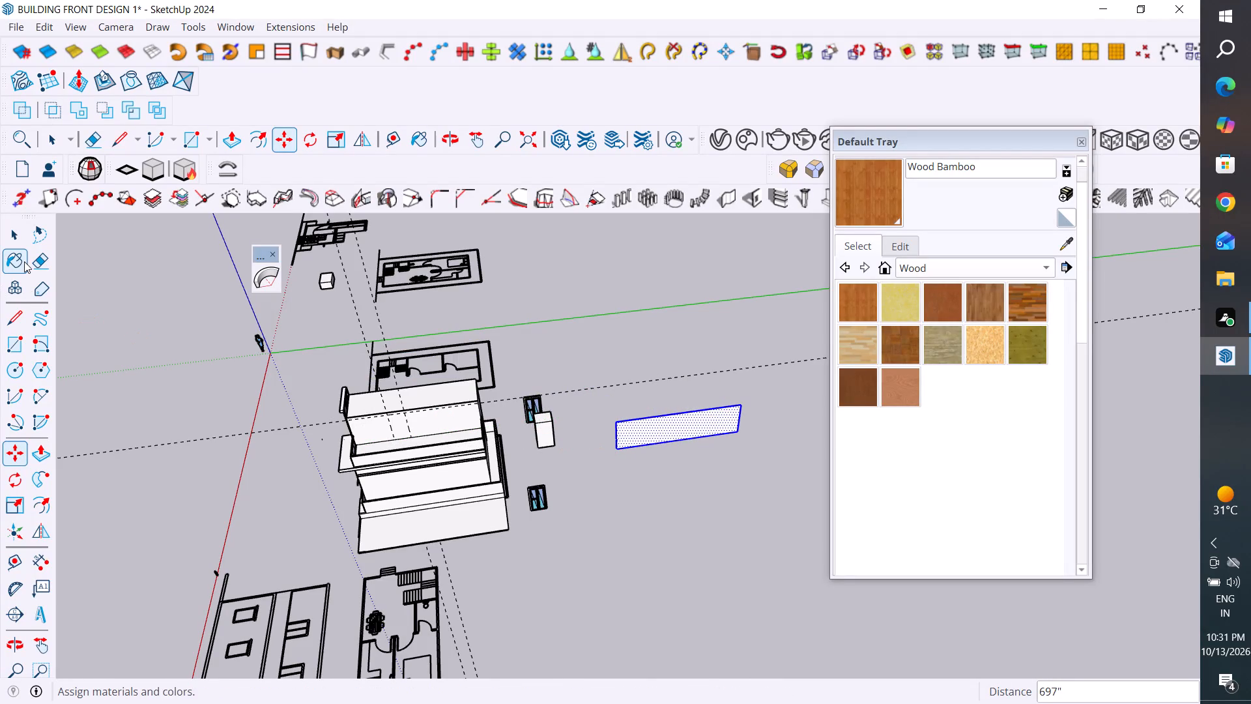
click(14, 239)
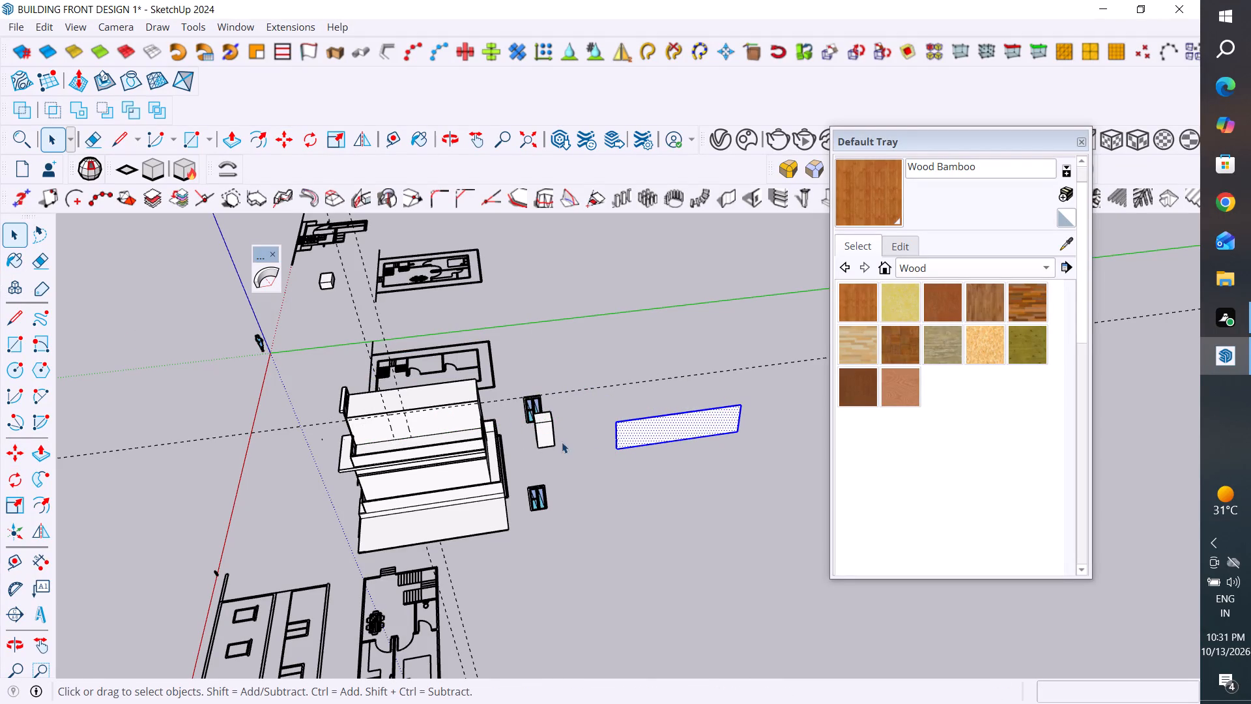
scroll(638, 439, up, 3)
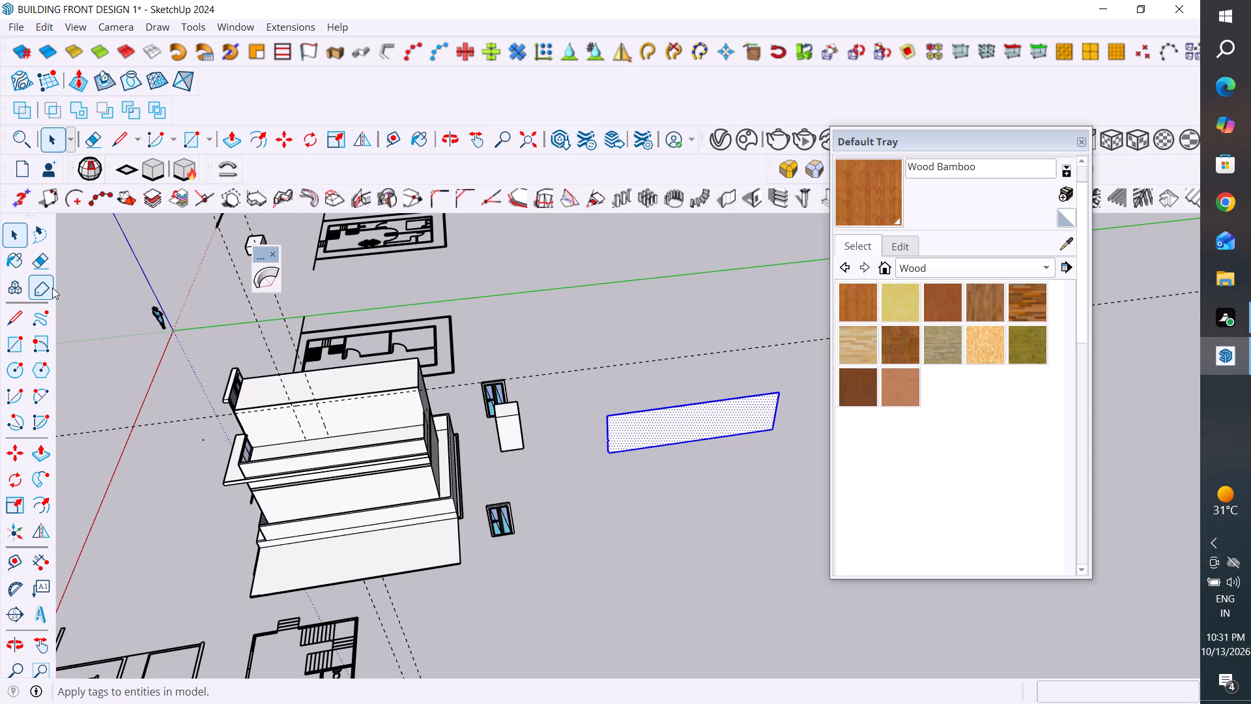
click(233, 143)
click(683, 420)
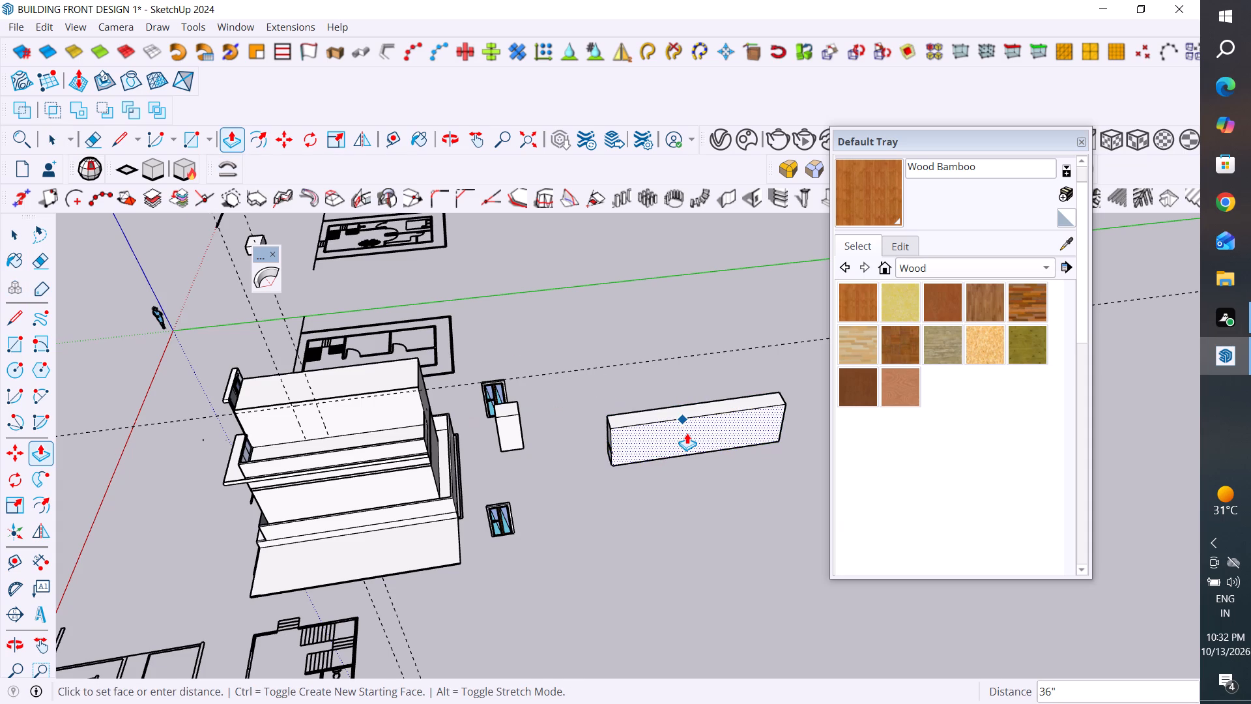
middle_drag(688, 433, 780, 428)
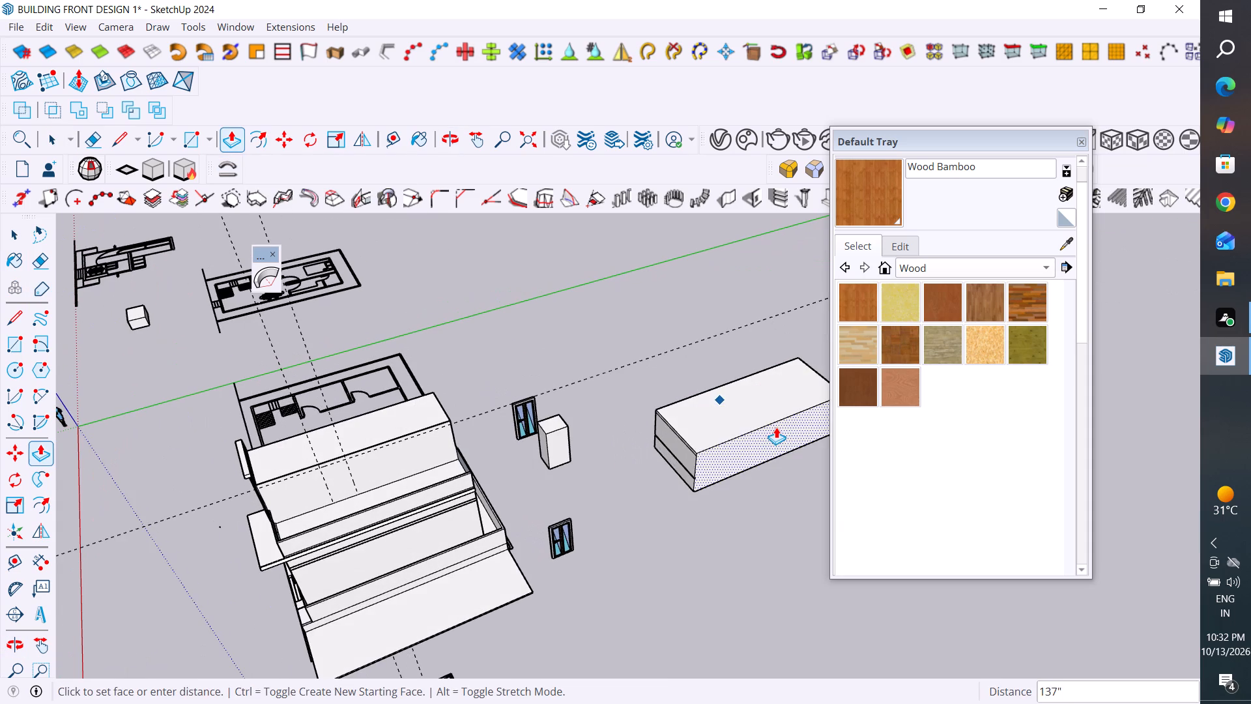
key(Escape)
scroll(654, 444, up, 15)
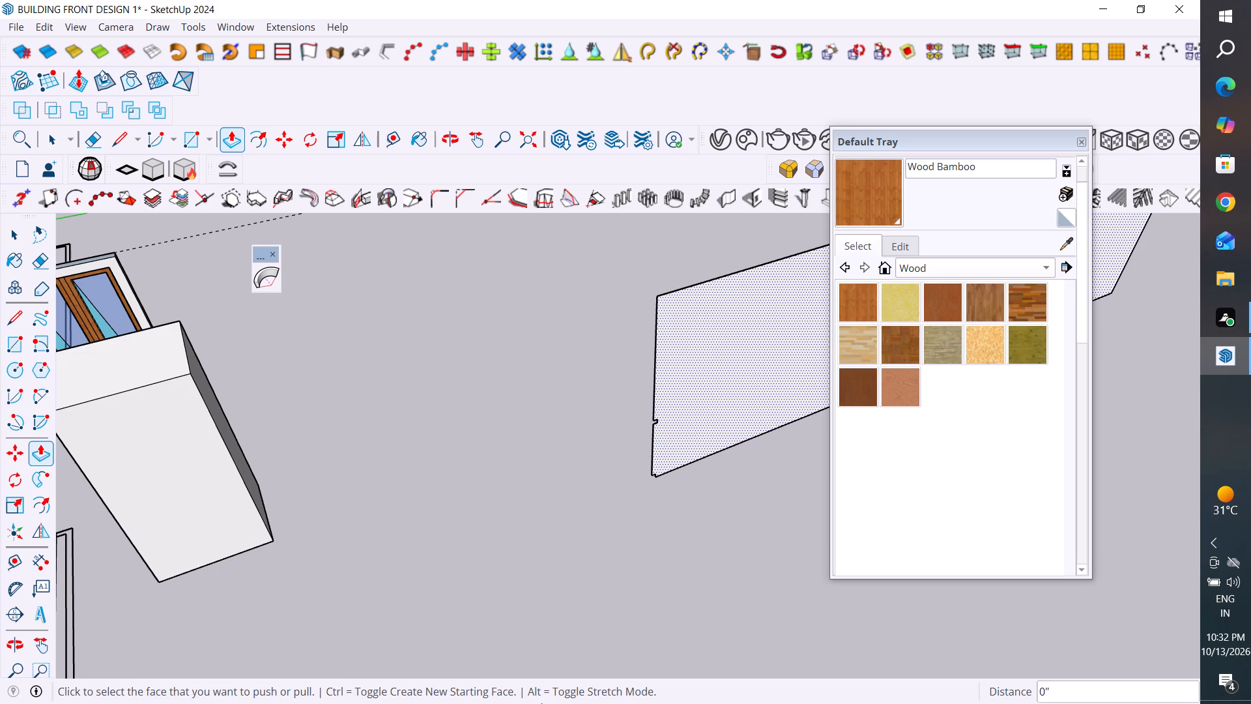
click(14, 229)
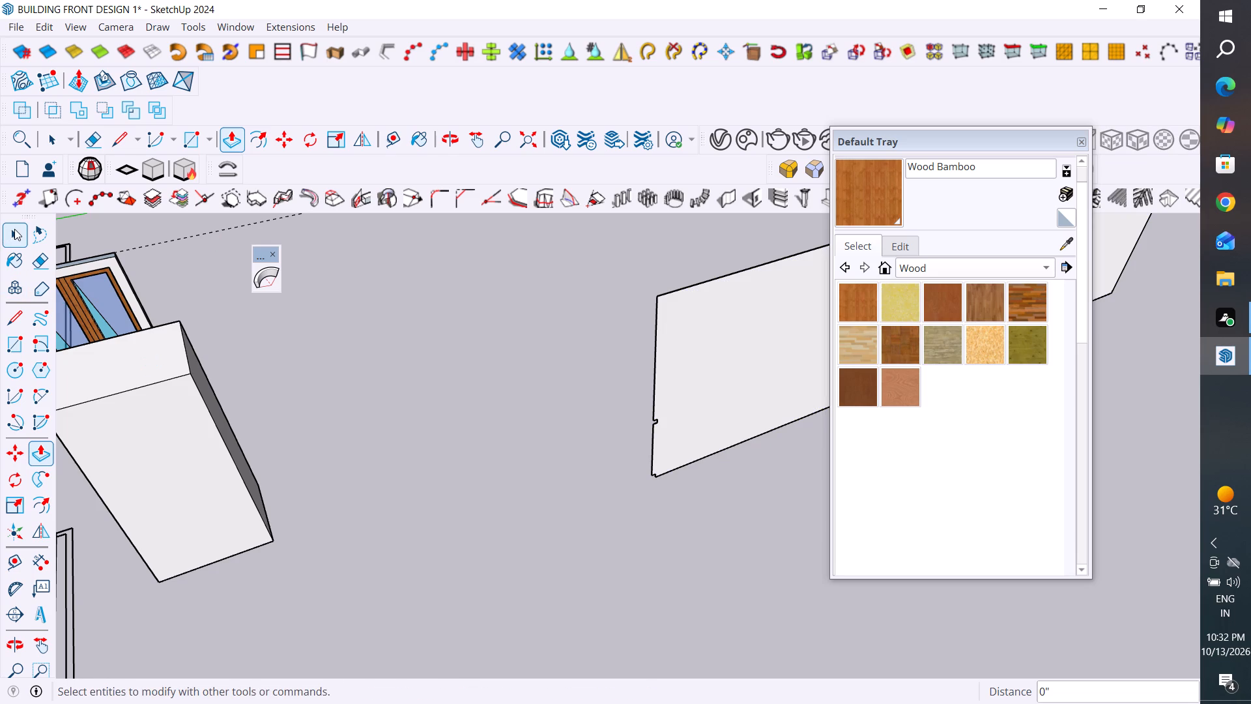
Draw a line about 7 inches long from the copied face's notched bottom corner, extending its bottom edge outward past the side edge.
scroll(652, 422, up, 6)
middle_drag(657, 434, 569, 408)
scroll(669, 409, up, 4)
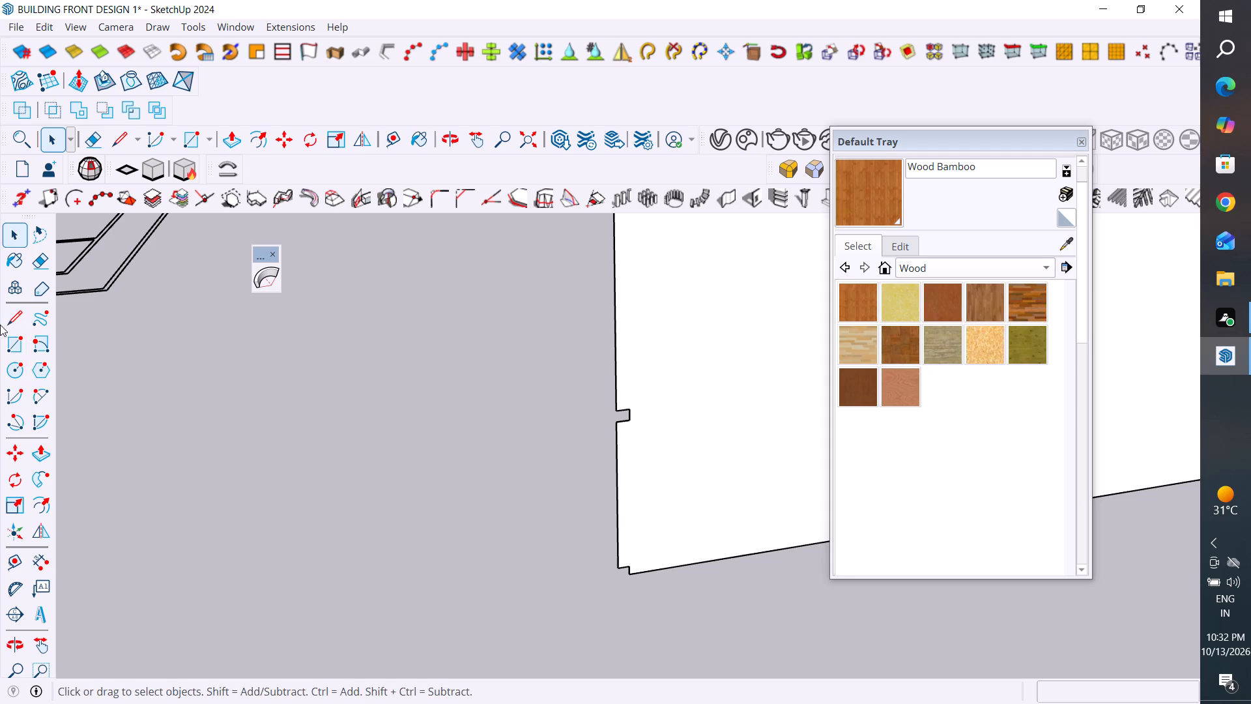
click(14, 315)
scroll(318, 399, down, 4)
scroll(495, 471, up, 4)
middle_drag(419, 477, 521, 373)
scroll(400, 458, up, 5)
scroll(406, 513, down, 4)
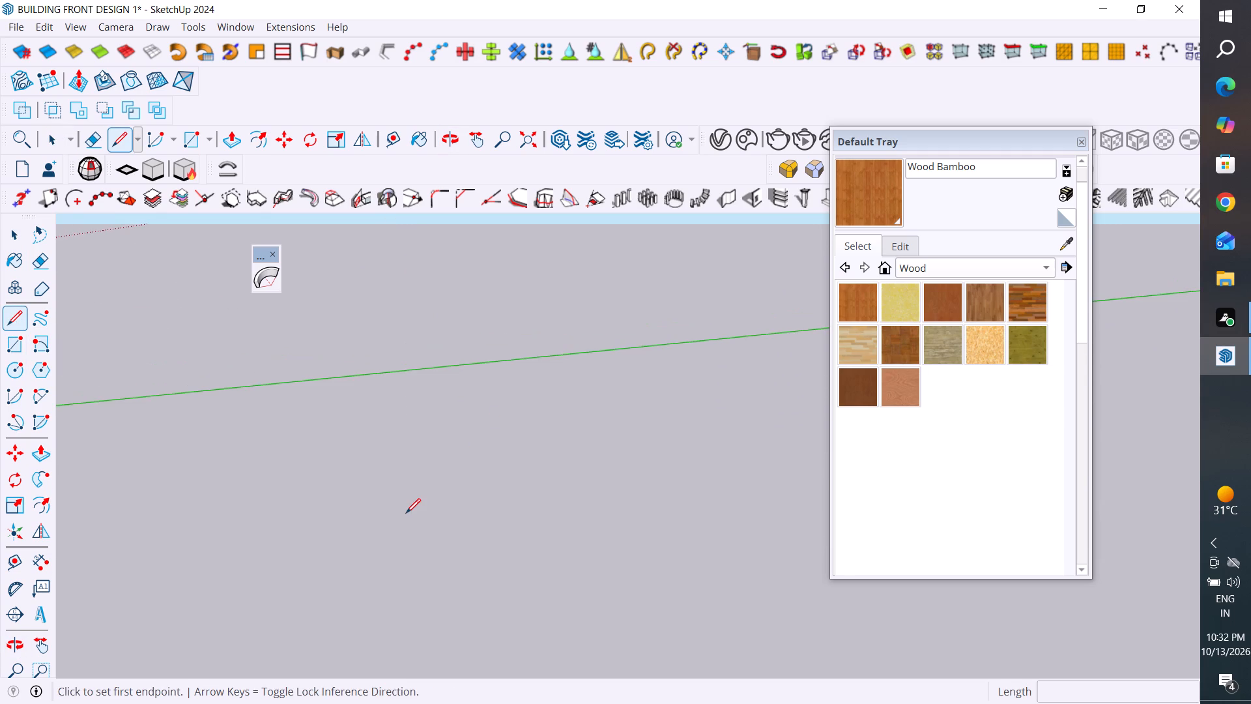
scroll(405, 512, down, 5)
scroll(422, 532, up, 4)
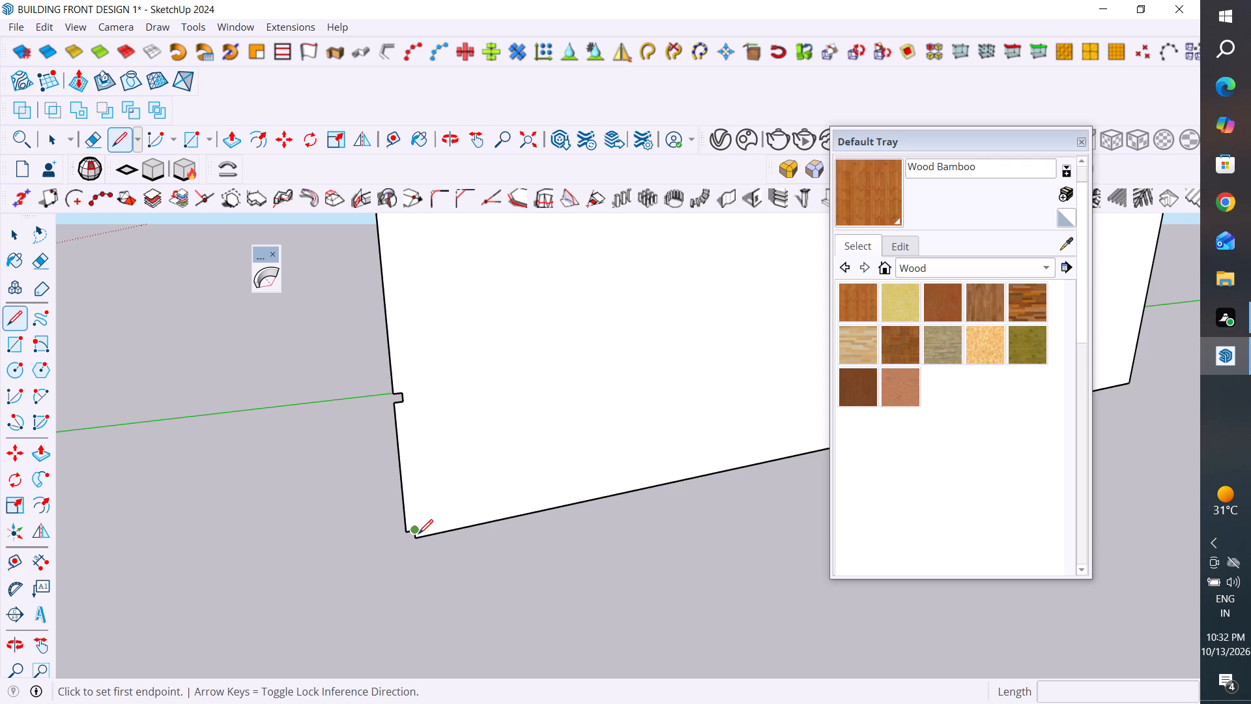
scroll(414, 548, up, 6)
scroll(414, 546, down, 7)
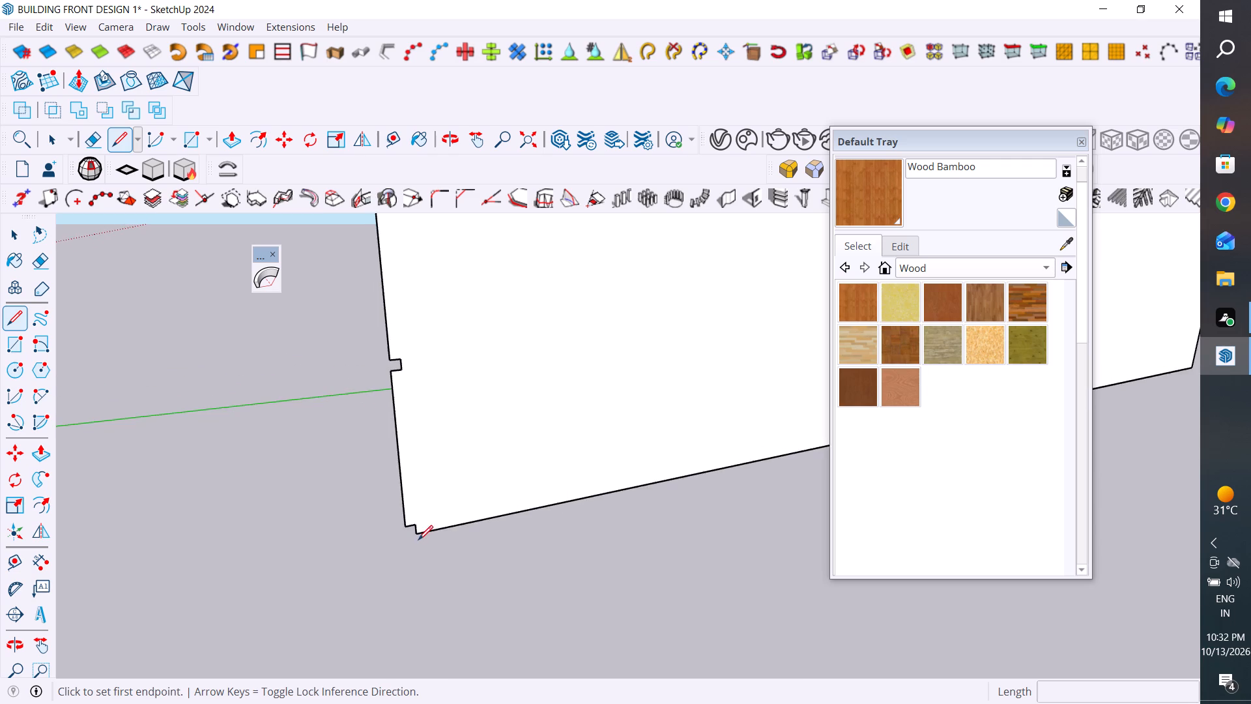
middle_drag(418, 537, 488, 428)
scroll(444, 495, up, 5)
middle_drag(428, 512, 355, 515)
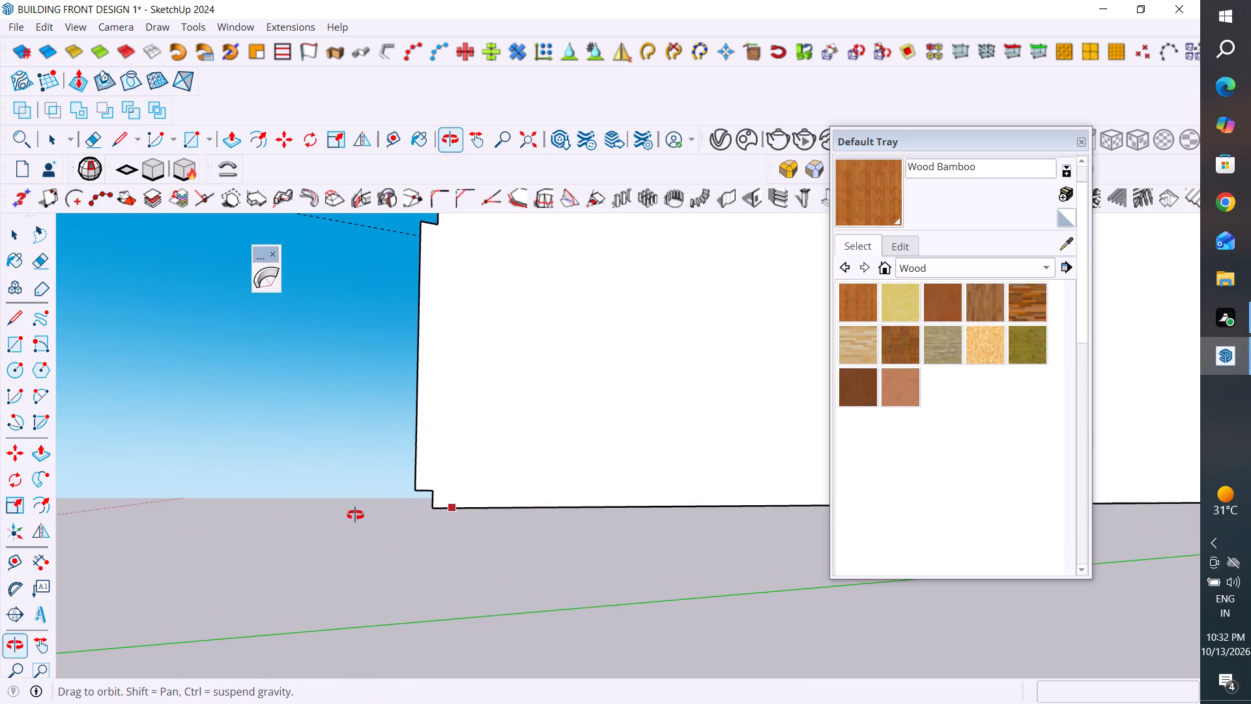
middle_drag(355, 515, 355, 516)
scroll(461, 506, up, 4)
click(416, 508)
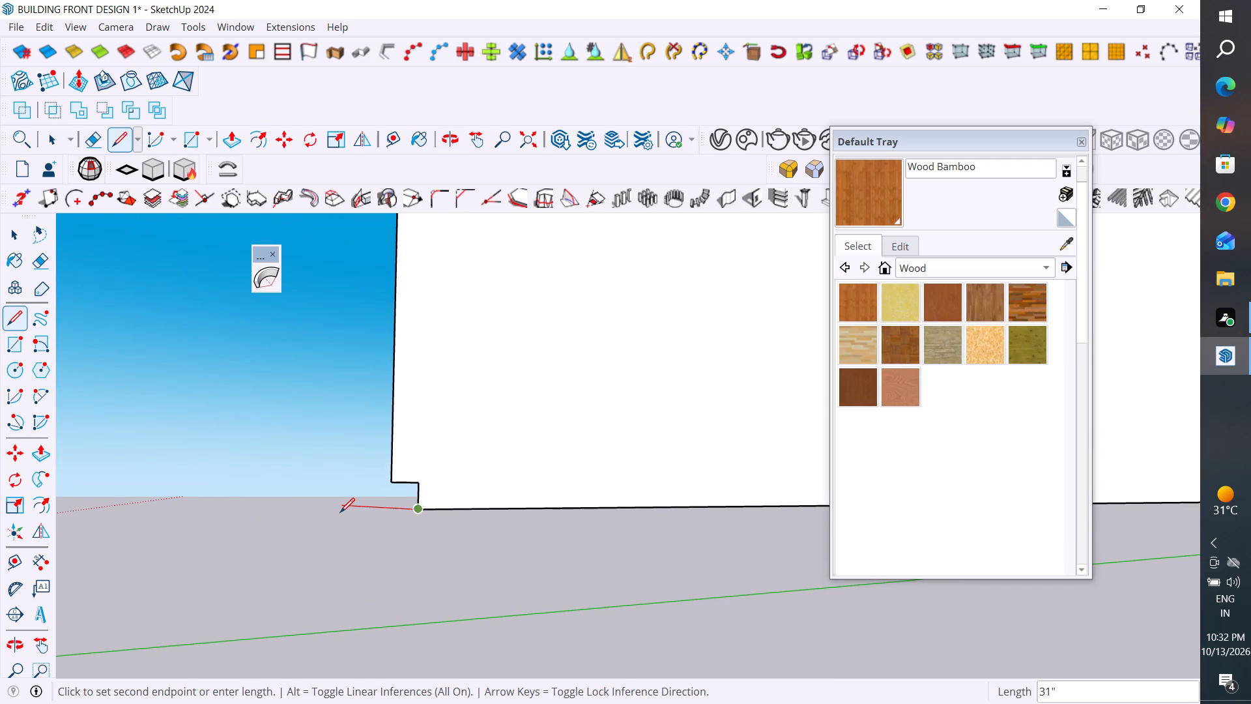
click(309, 525)
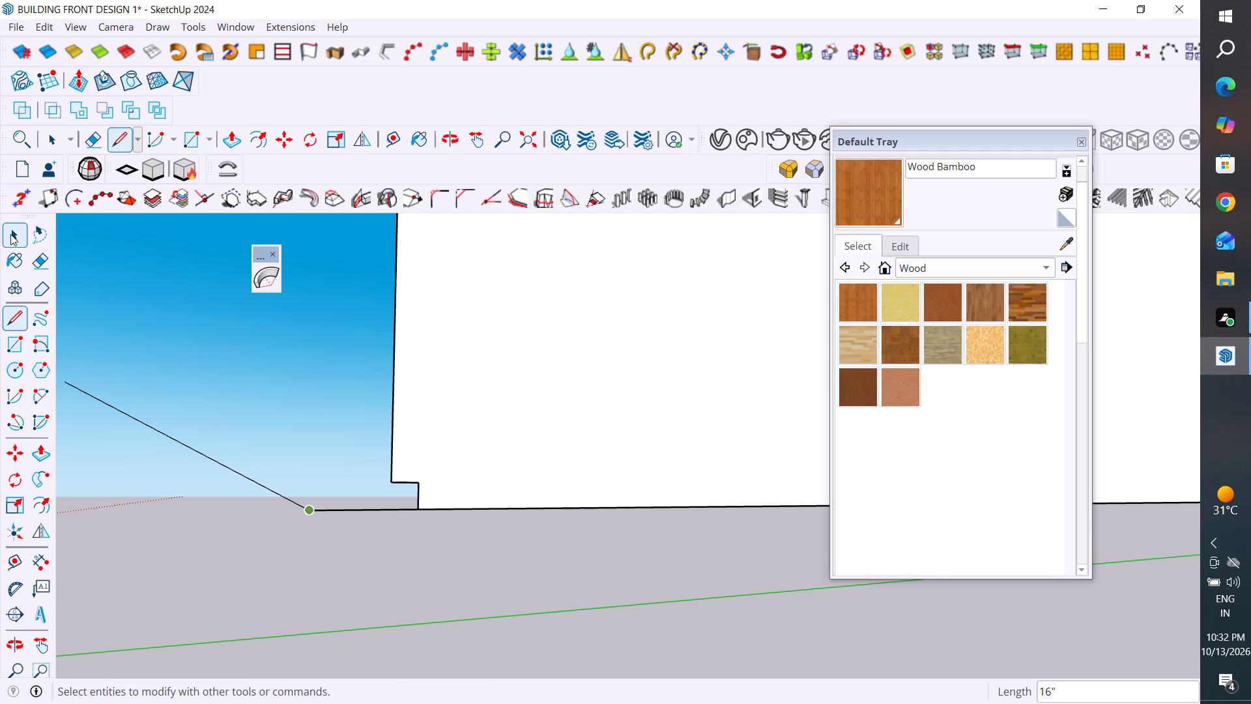
click(10, 232)
Draw a vertical line from the copied face's side edge at the corner notch down past the extended bottom edge.
click(16, 312)
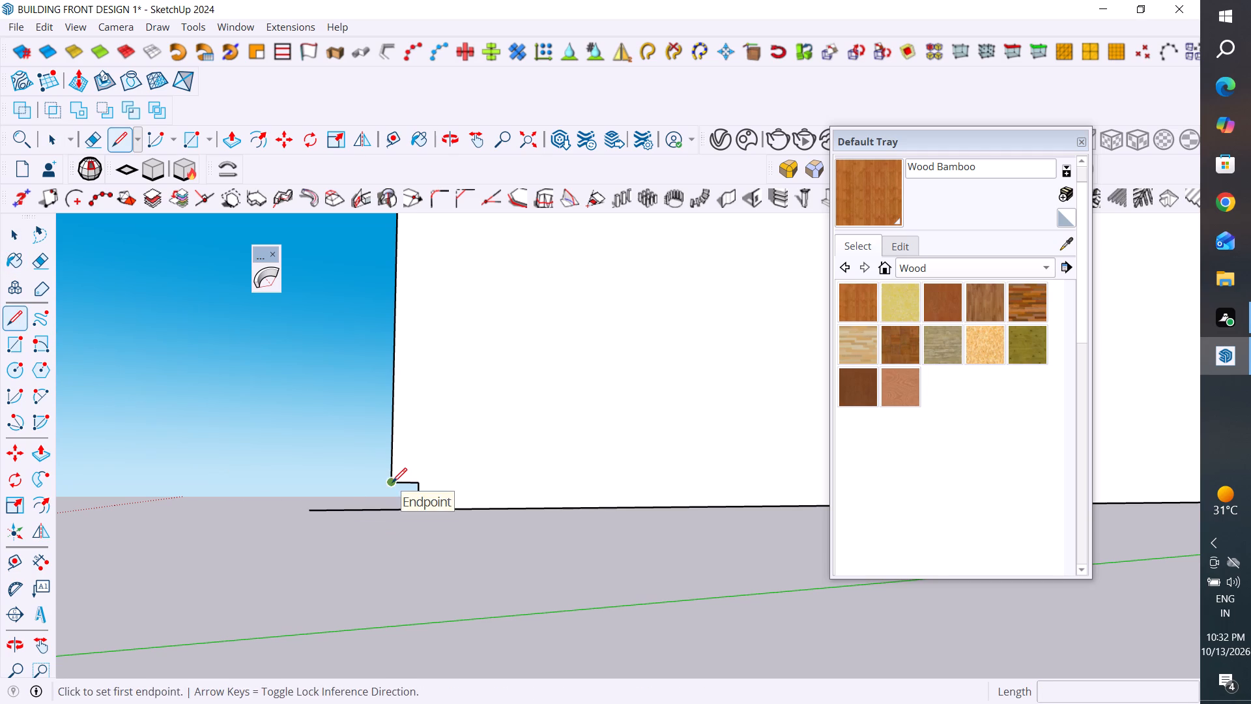
click(392, 482)
click(388, 547)
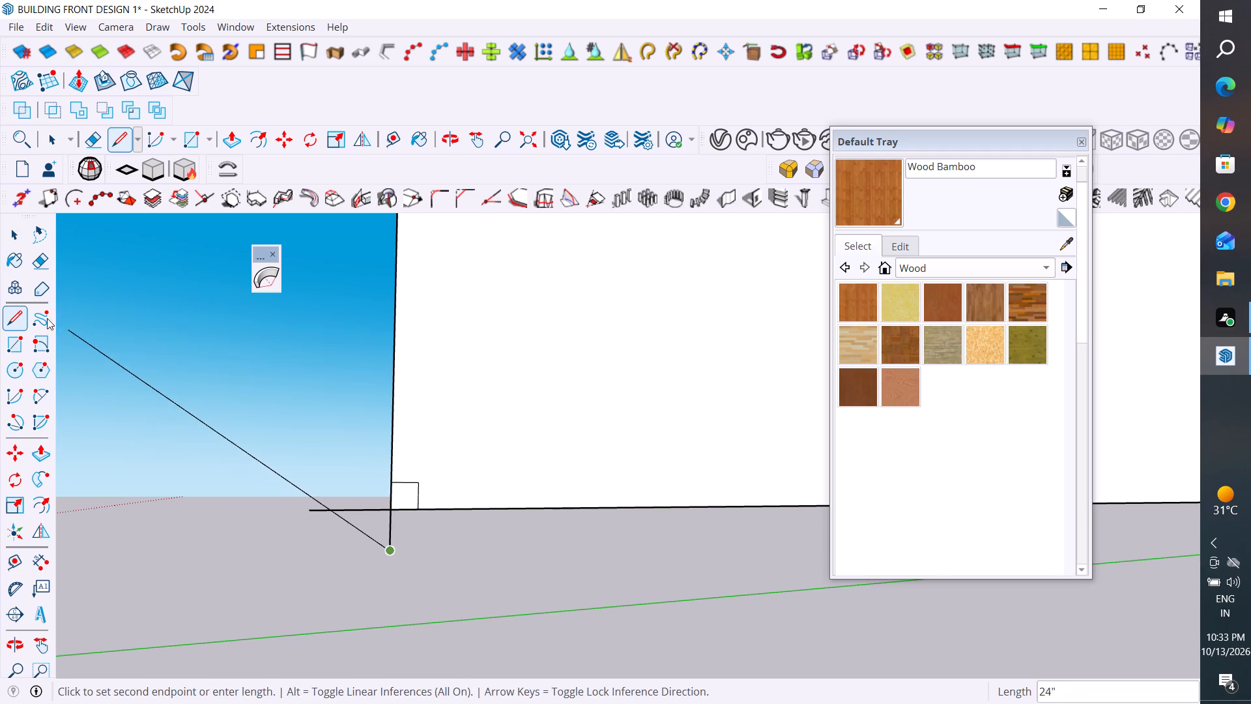
click(9, 237)
Delete the corner notch's top and vertical edges from the copied wall face.
scroll(343, 456, up, 5)
scroll(399, 506, down, 5)
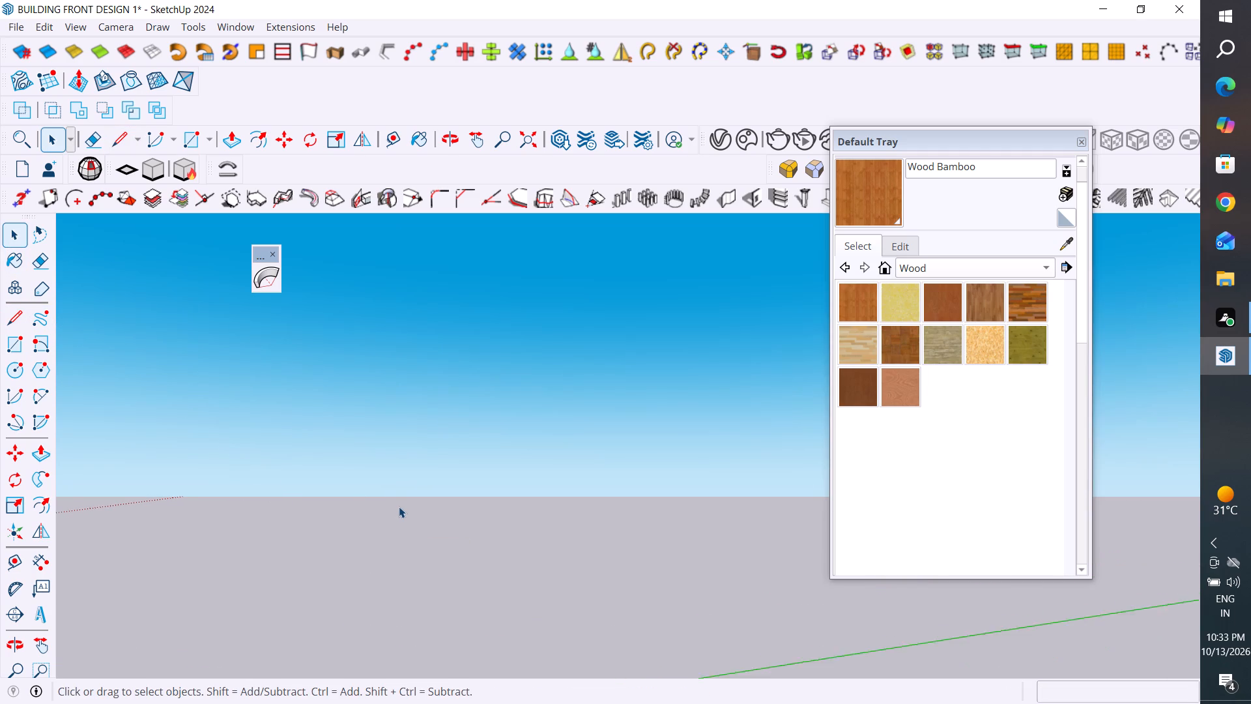
scroll(399, 507, down, 5)
scroll(412, 526, up, 4)
scroll(398, 409, up, 3)
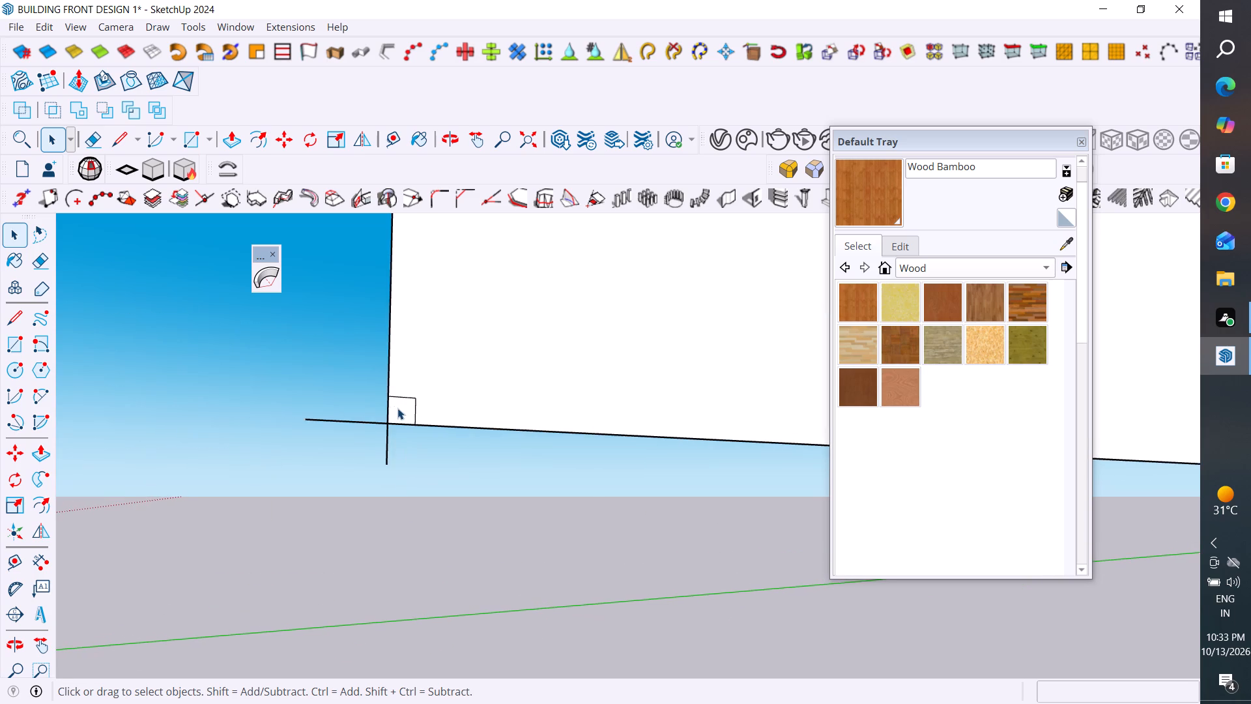
scroll(397, 407, up, 11)
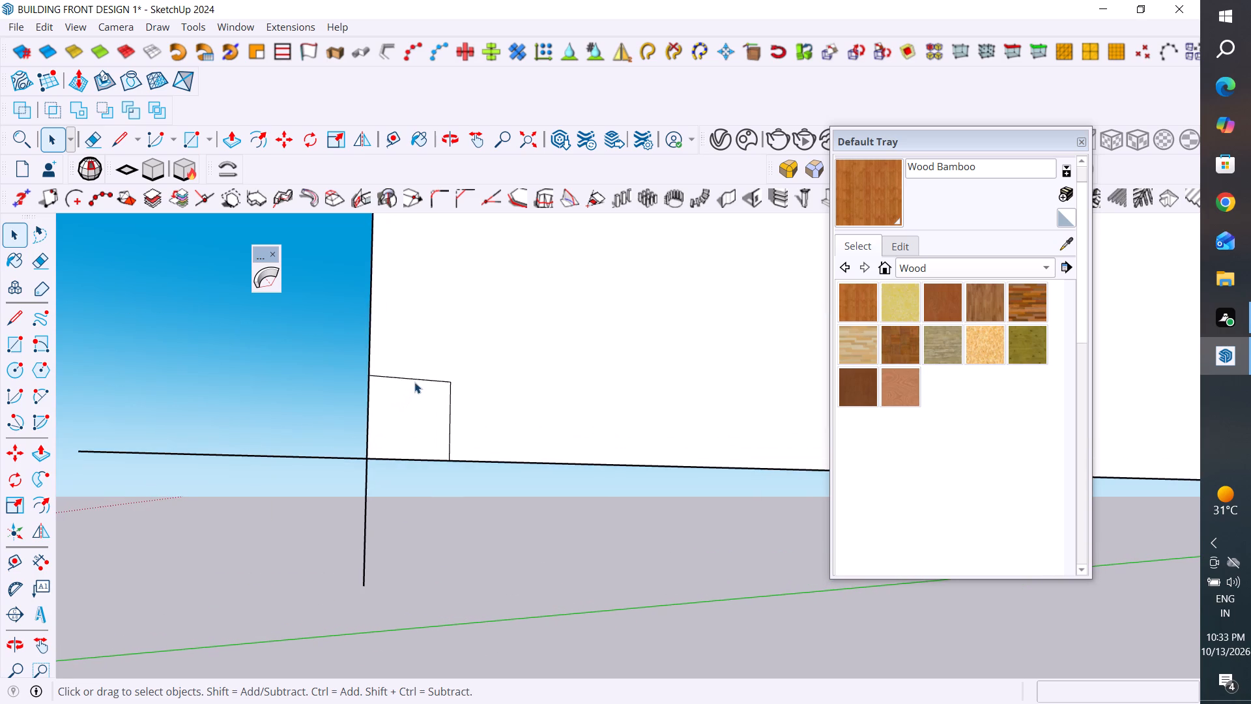
click(420, 377)
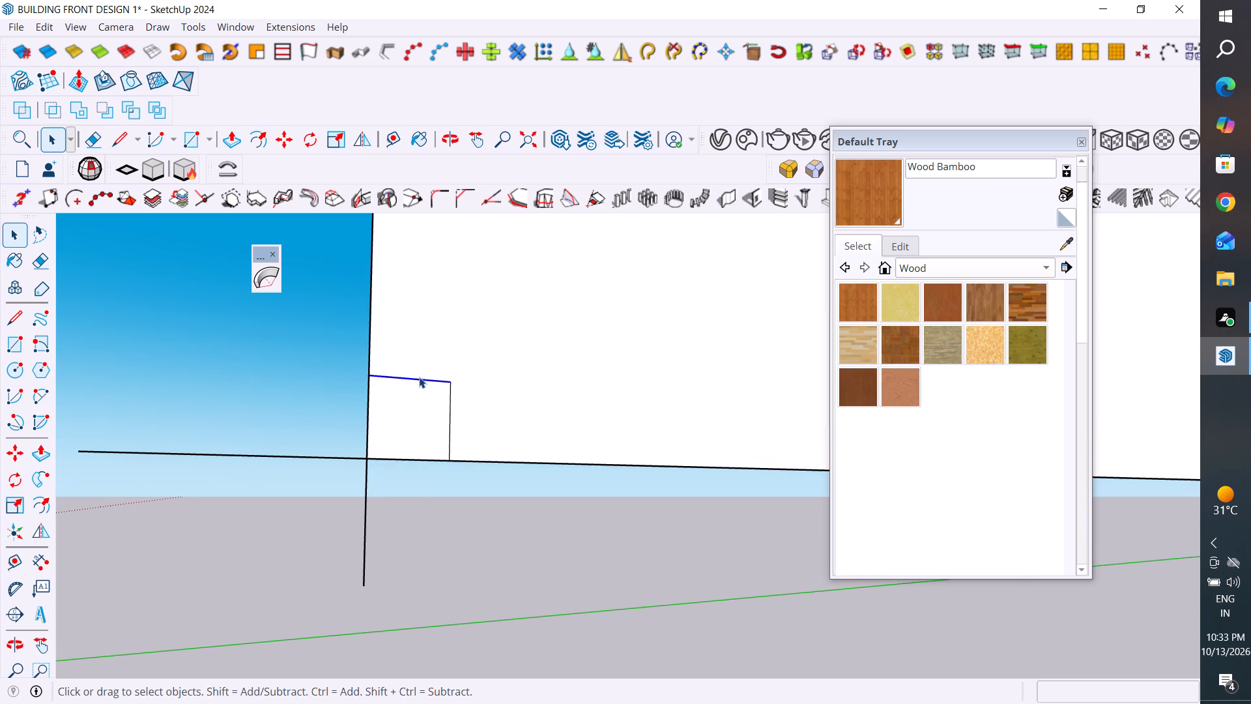
key(Delete)
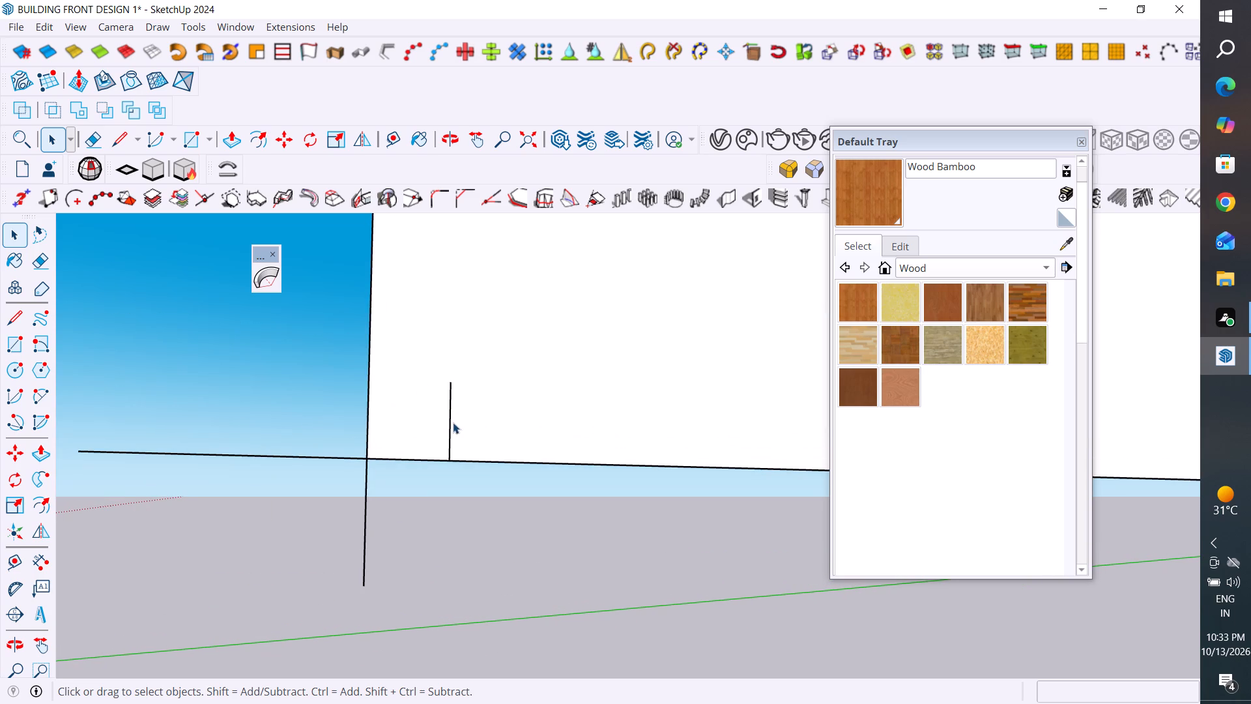
click(452, 422)
key(Delete)
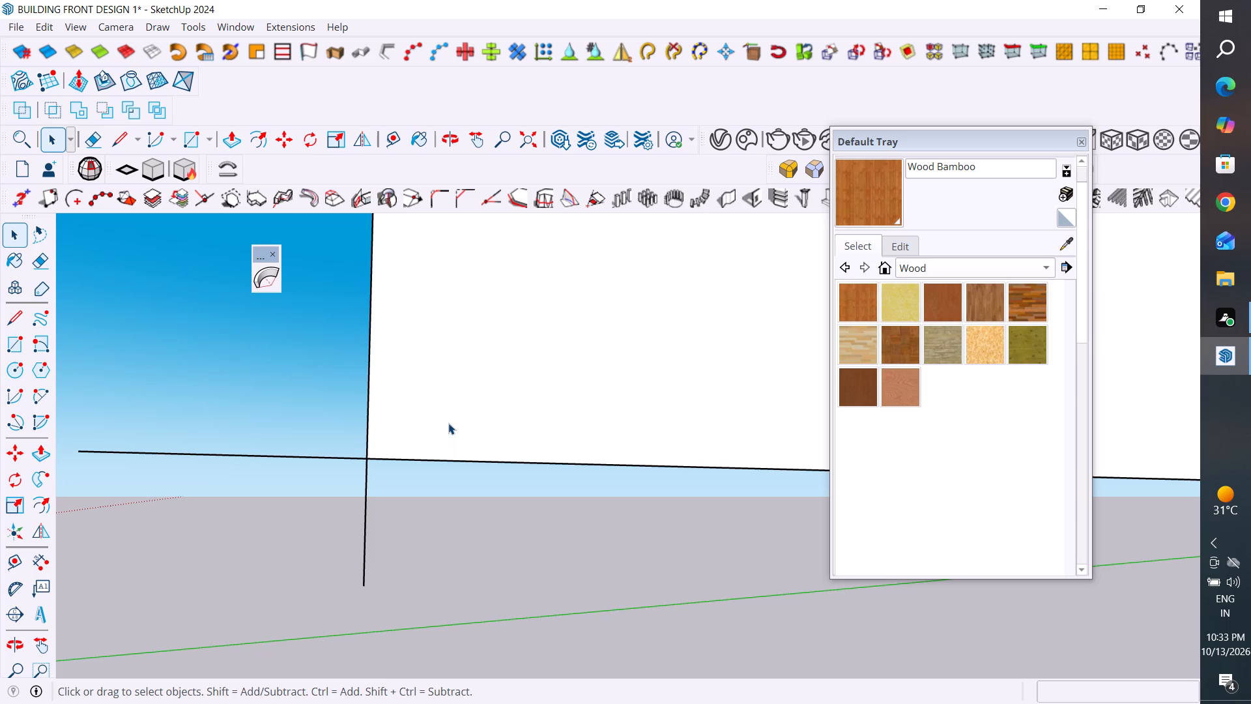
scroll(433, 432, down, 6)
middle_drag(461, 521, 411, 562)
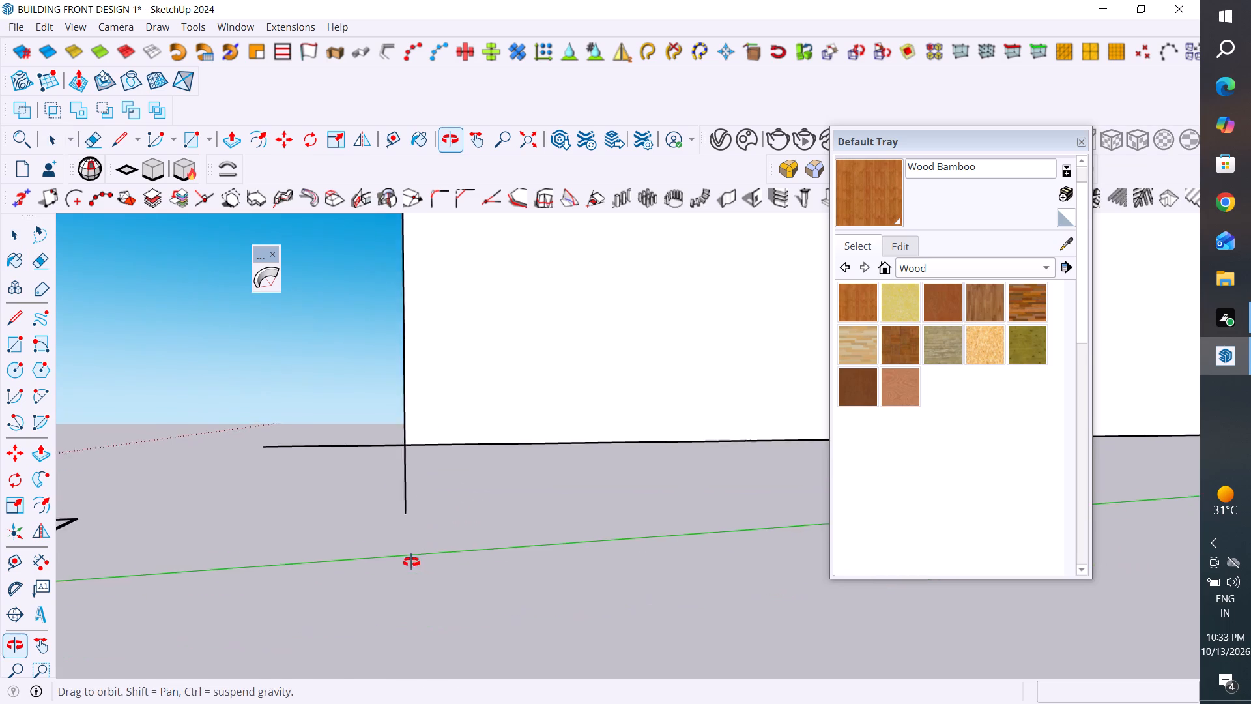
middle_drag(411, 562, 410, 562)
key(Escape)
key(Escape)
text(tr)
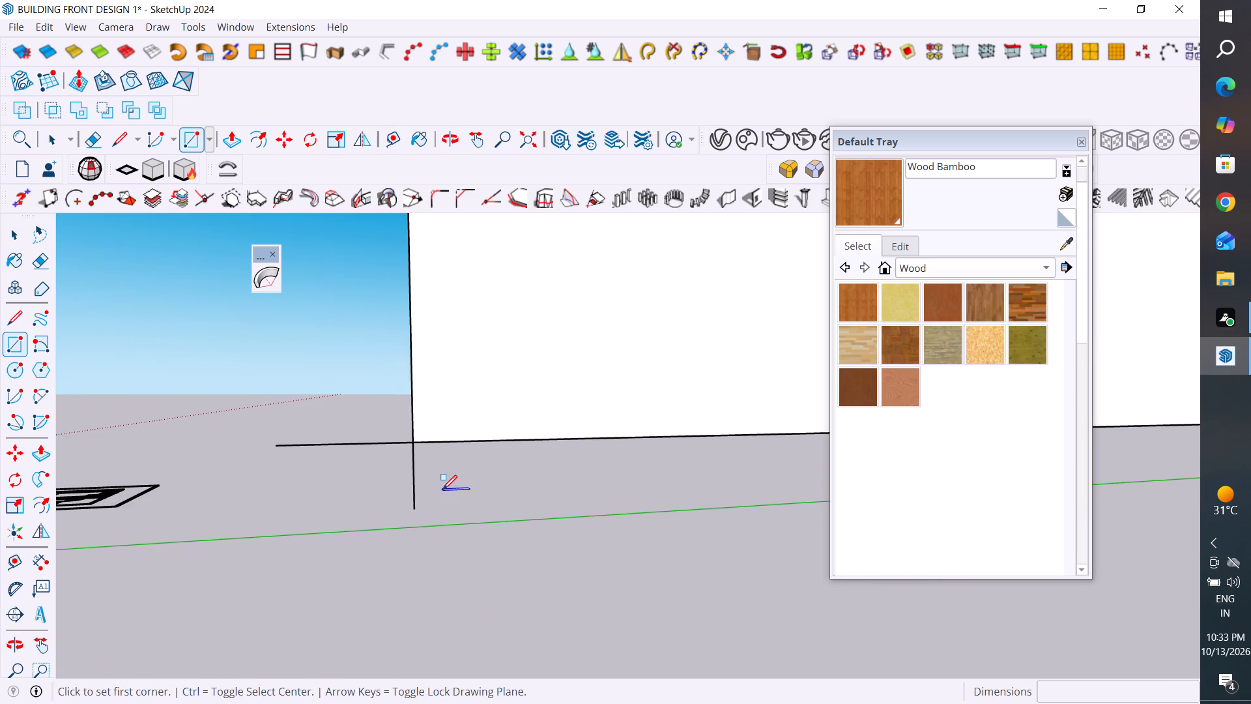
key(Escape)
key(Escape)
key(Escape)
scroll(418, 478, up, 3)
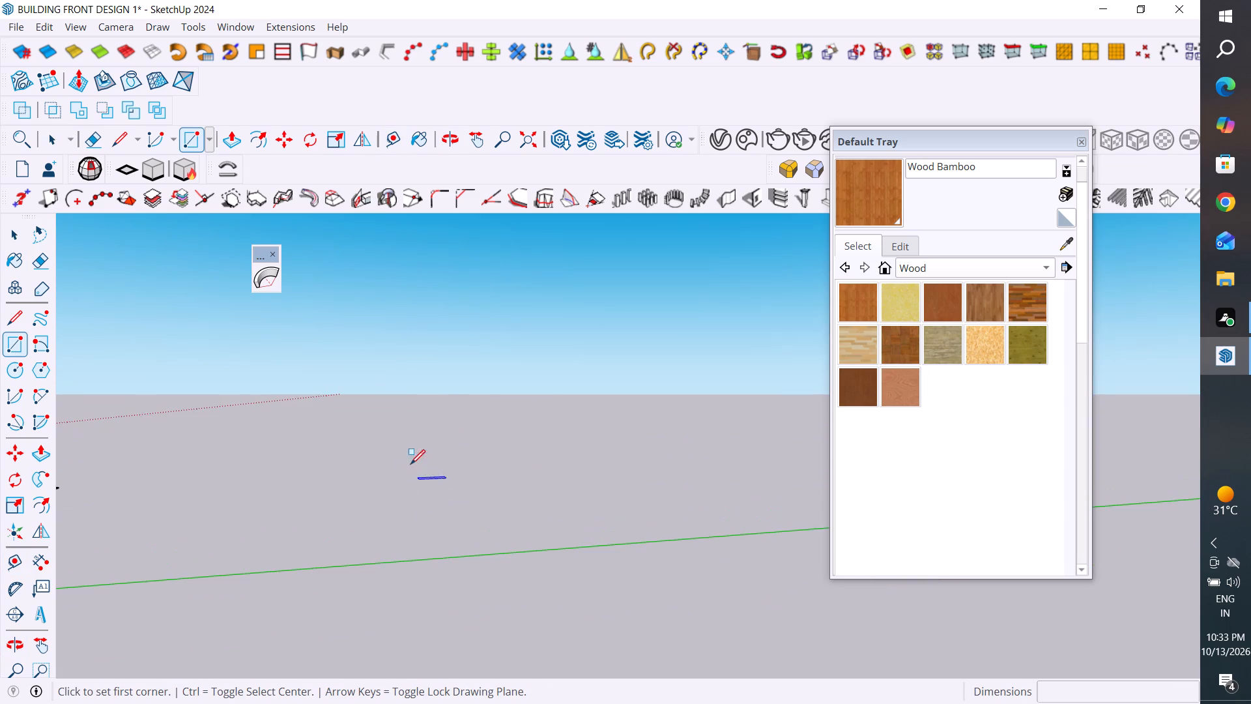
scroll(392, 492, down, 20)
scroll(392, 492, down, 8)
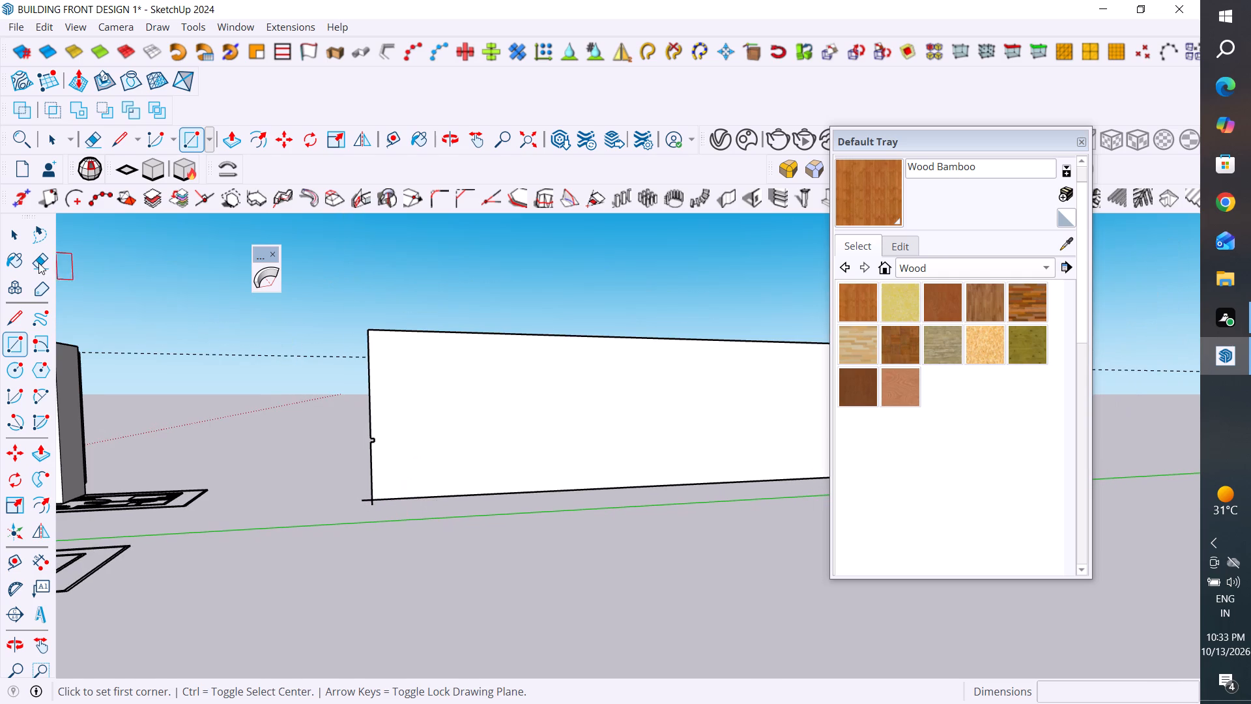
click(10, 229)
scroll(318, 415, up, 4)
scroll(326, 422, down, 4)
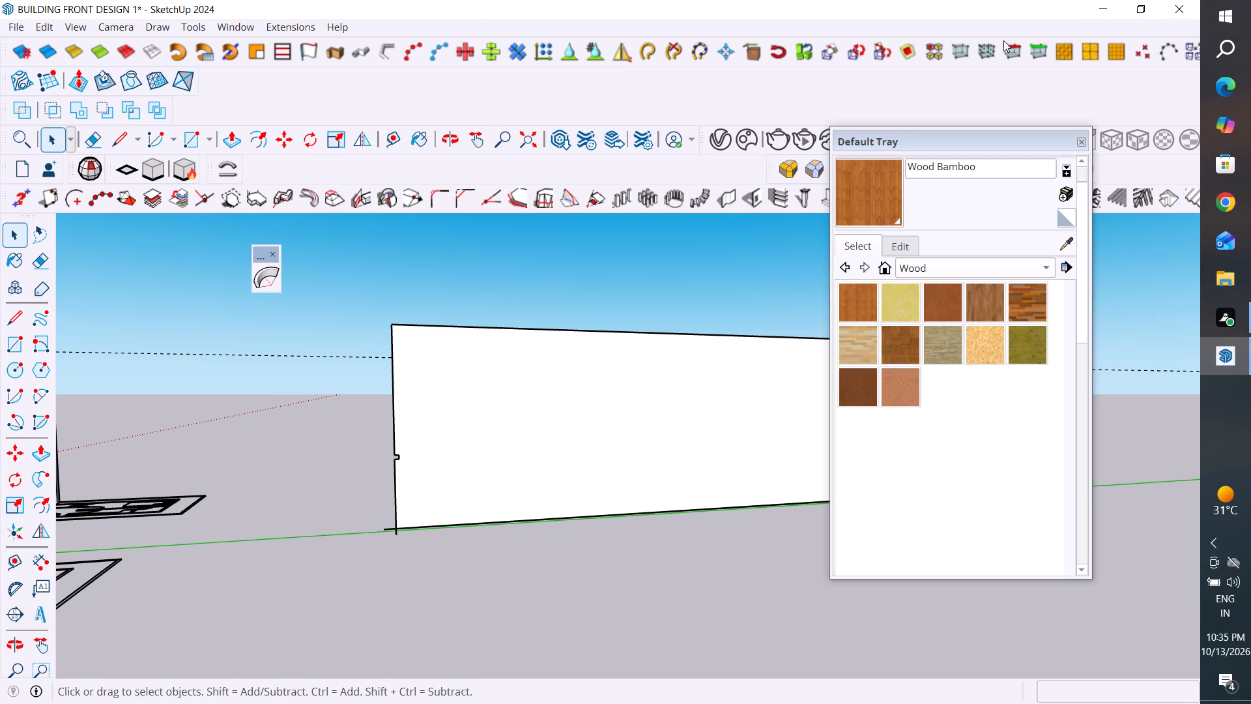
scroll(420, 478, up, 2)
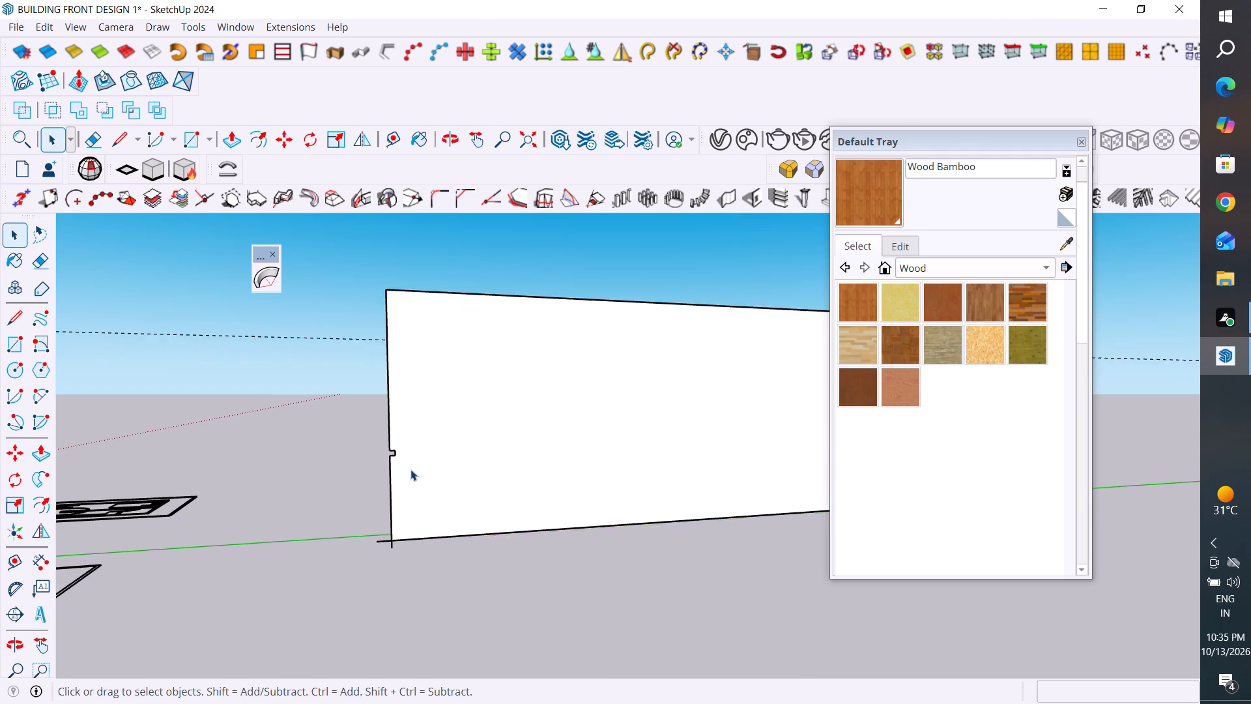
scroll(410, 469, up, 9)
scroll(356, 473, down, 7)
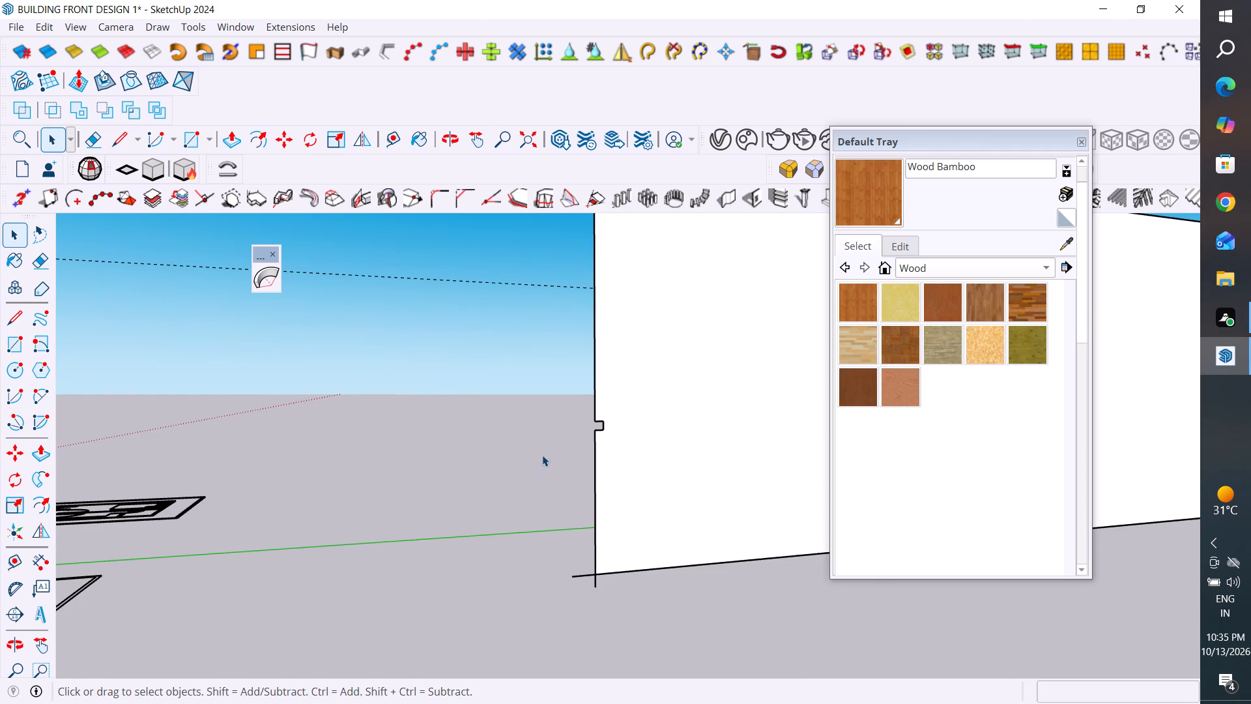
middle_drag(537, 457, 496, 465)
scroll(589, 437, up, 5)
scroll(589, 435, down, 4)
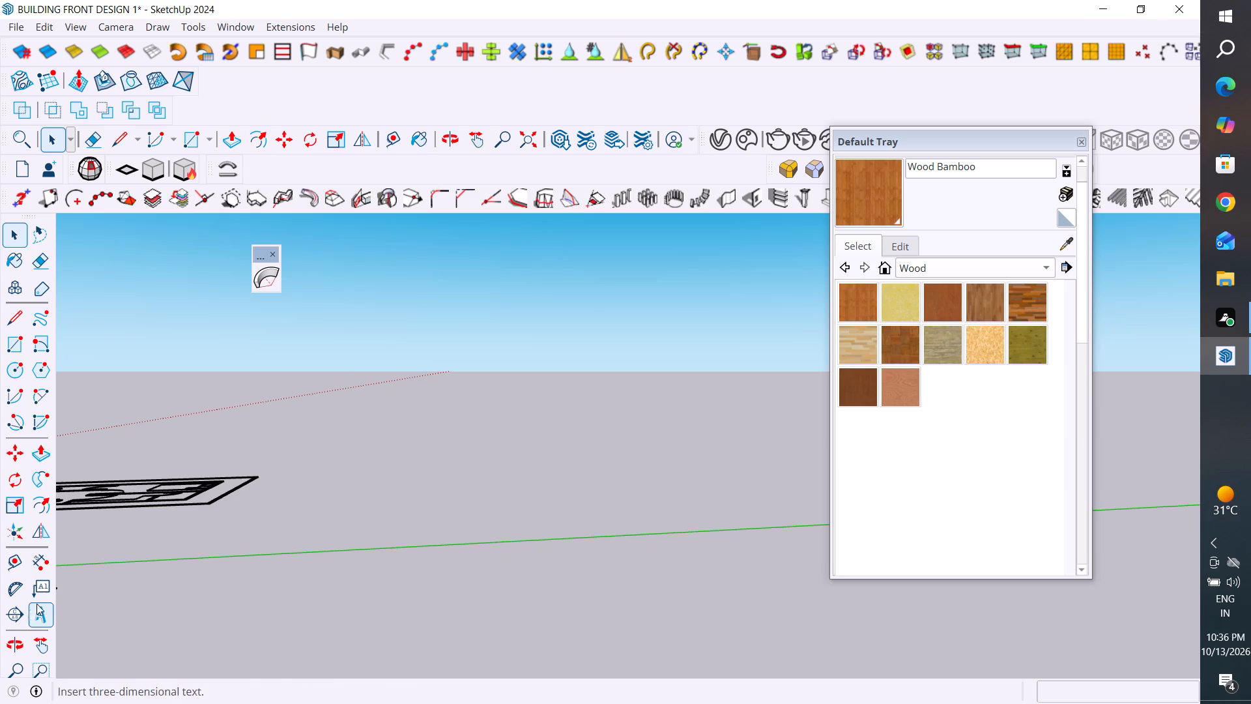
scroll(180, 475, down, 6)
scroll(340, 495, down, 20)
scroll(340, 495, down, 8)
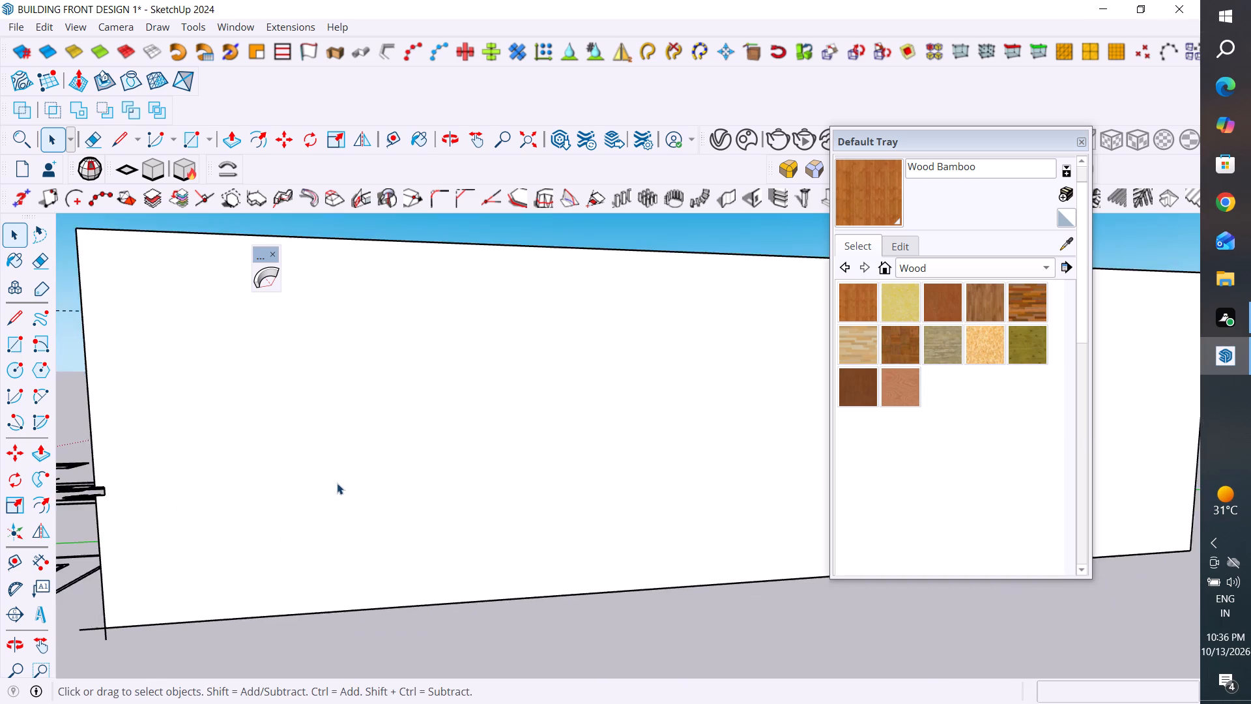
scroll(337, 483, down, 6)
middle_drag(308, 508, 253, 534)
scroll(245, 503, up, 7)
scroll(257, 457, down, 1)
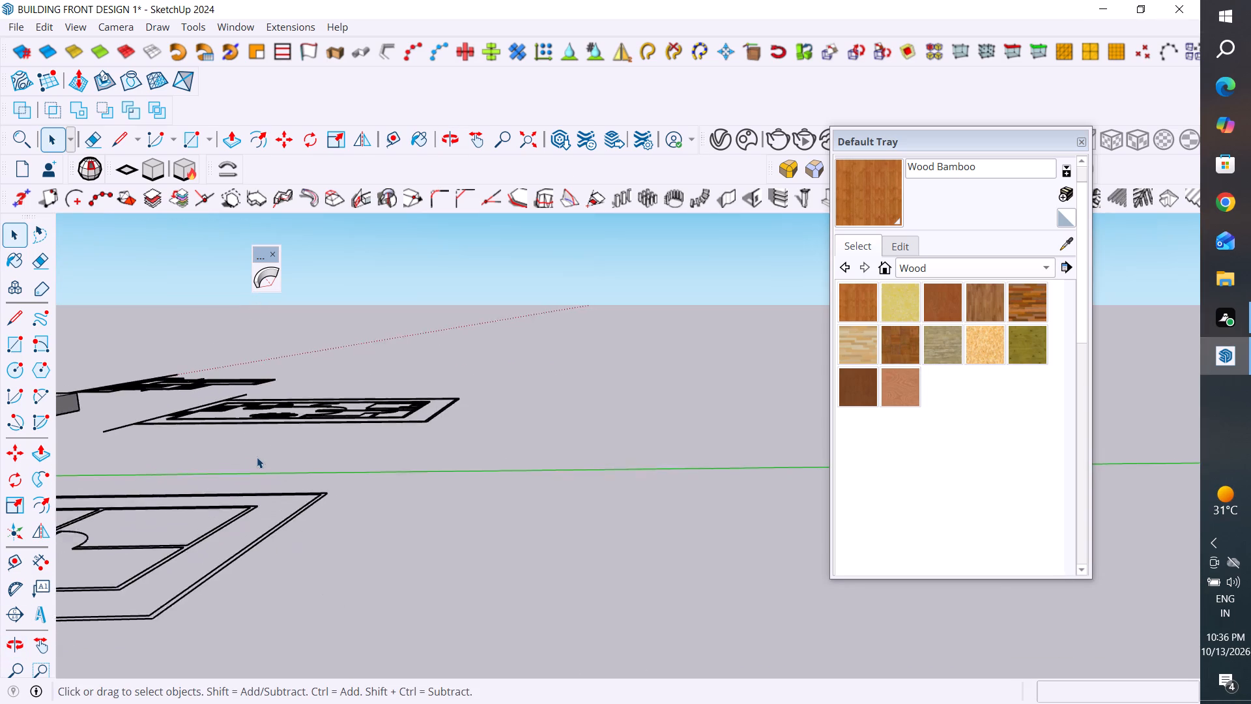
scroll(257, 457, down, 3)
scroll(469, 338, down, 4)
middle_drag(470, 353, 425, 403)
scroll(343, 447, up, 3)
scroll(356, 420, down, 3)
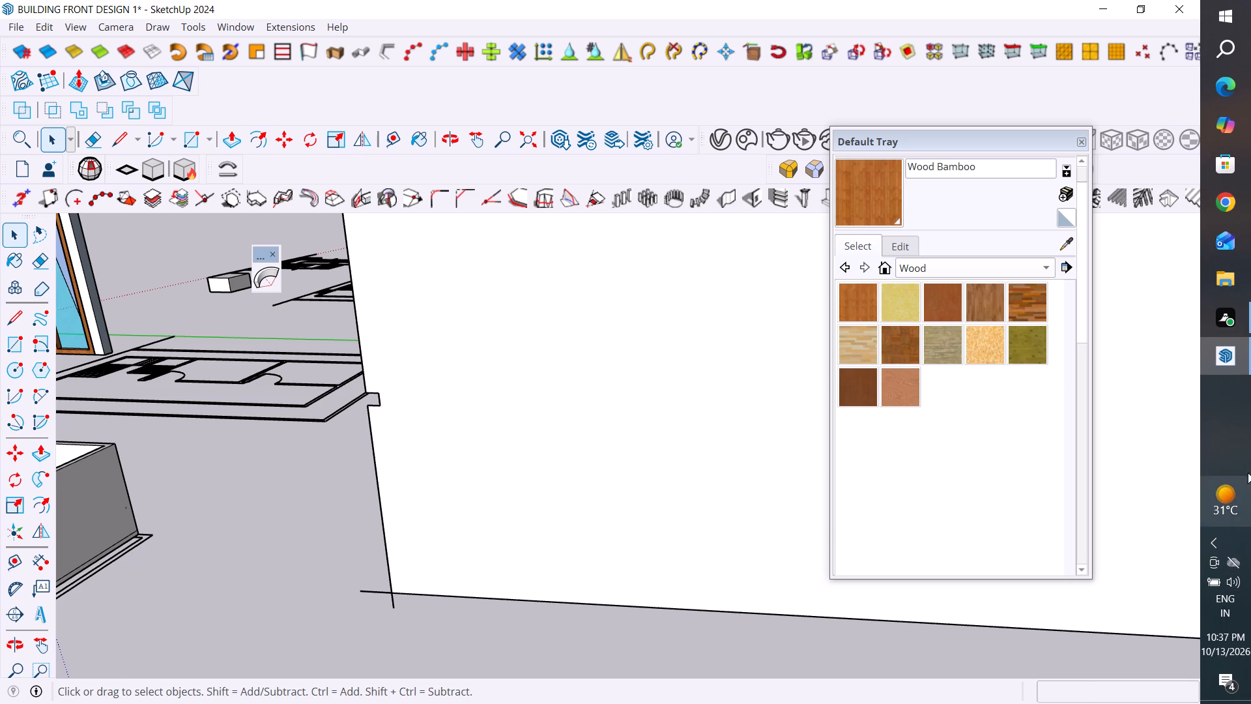
Draw a vertical line across the open side of the small notch in the copied wall face's side edge.
scroll(1216, 433, down, 5)
middle_drag(435, 443, 513, 404)
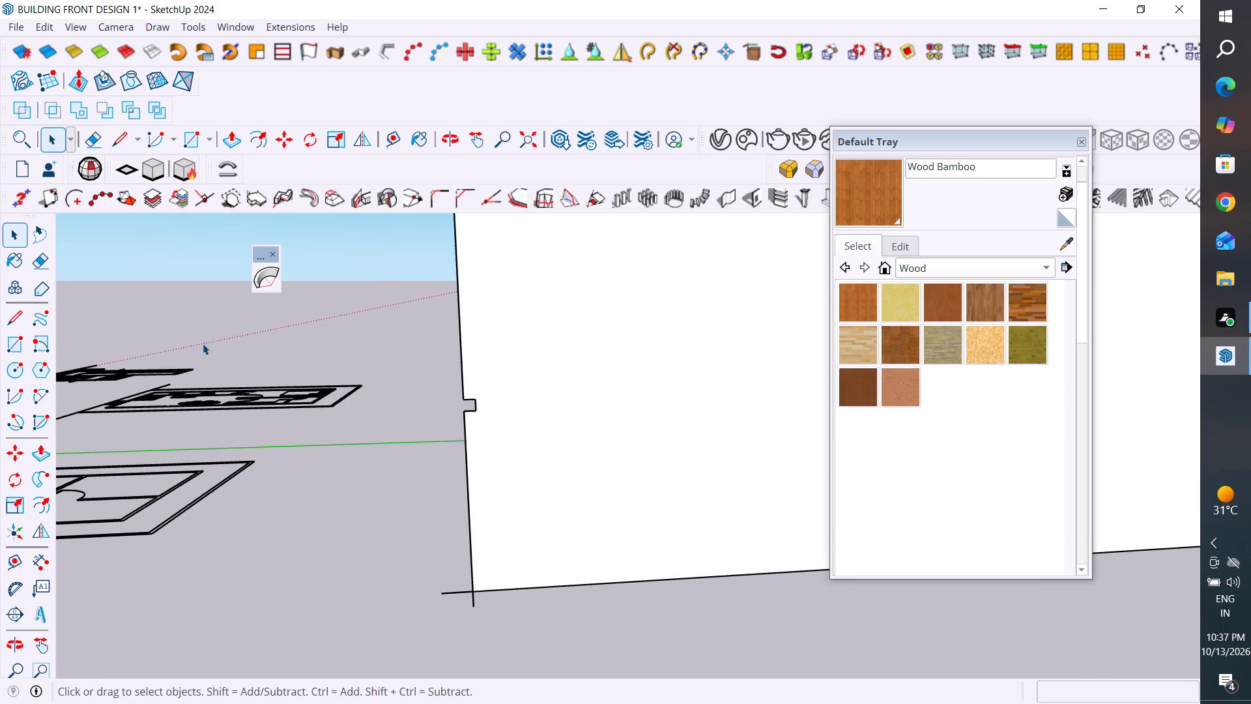
click(11, 319)
scroll(391, 480, up, 2)
scroll(383, 498, down, 3)
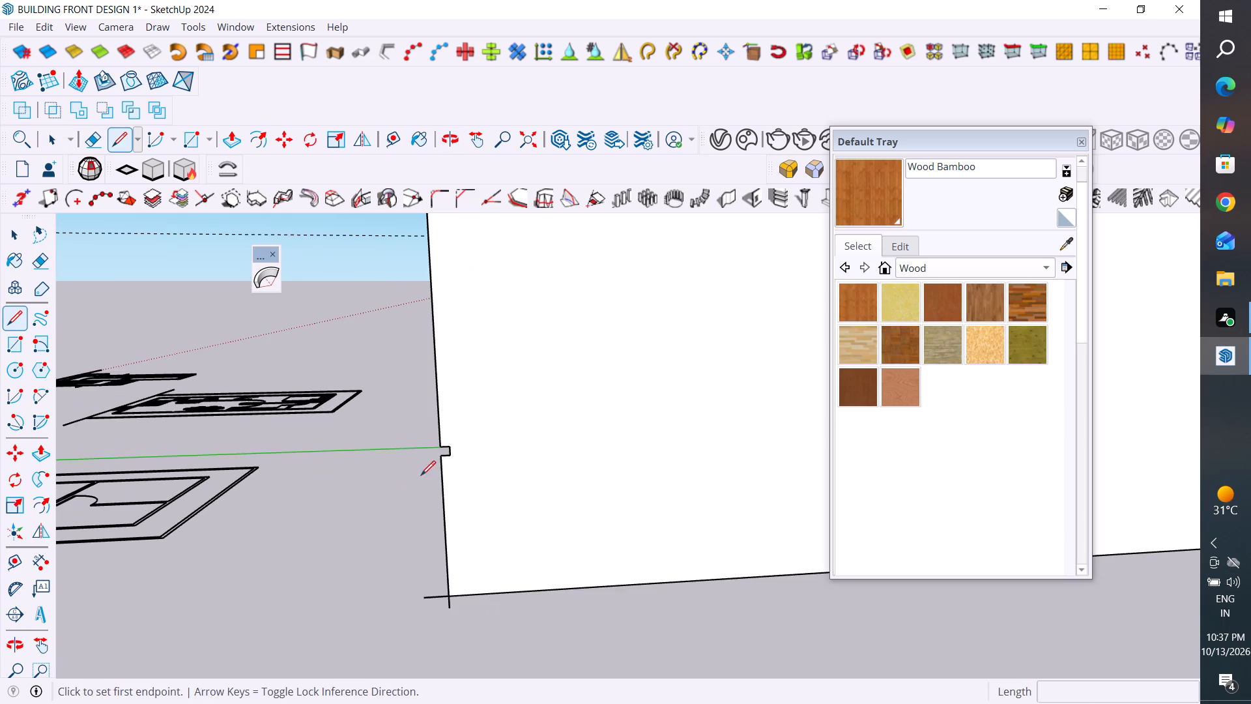
scroll(441, 457, up, 3)
click(441, 457)
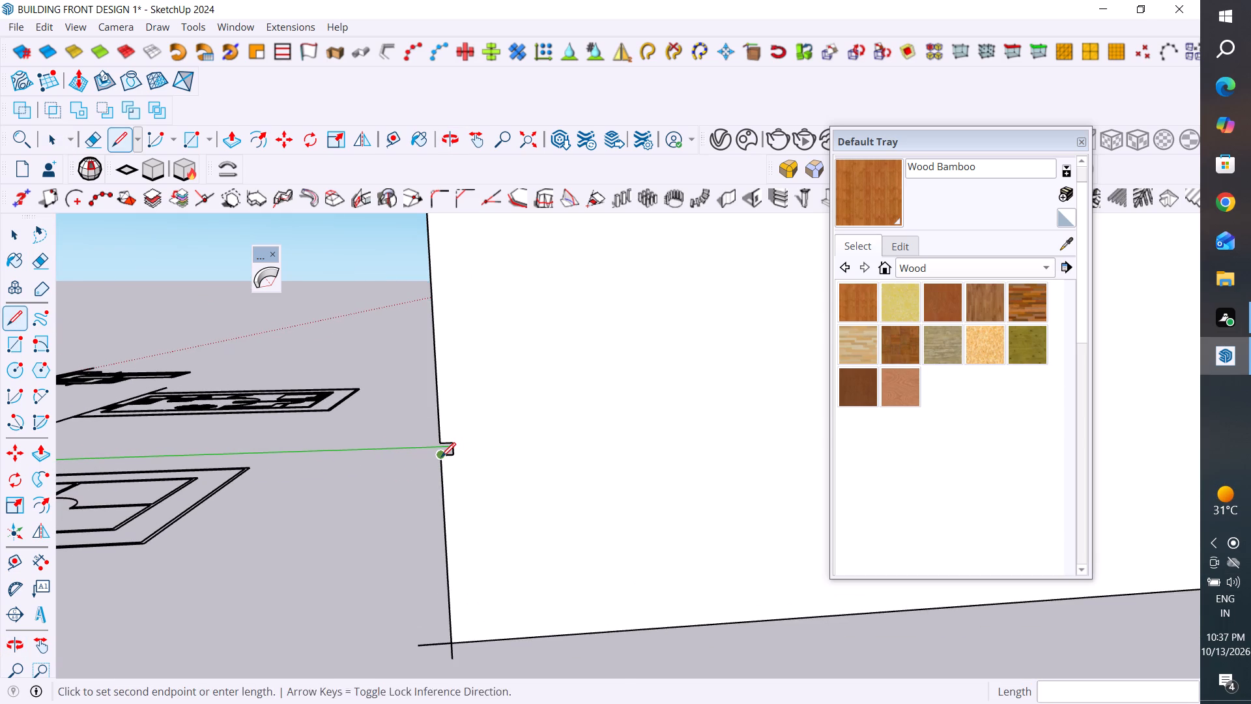
click(439, 441)
Delete the small notch's bottom, inner vertical and top edges from the copied wall face.
click(16, 229)
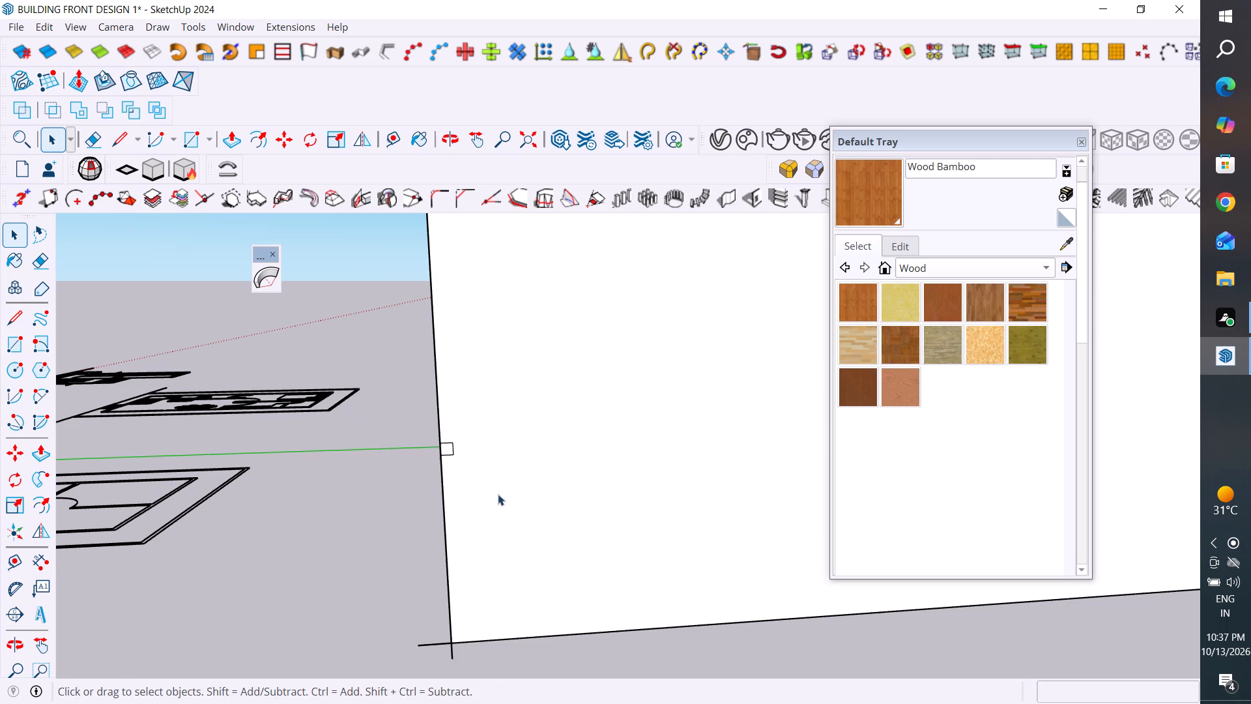
scroll(411, 441, up, 3)
scroll(435, 482, down, 3)
click(625, 664)
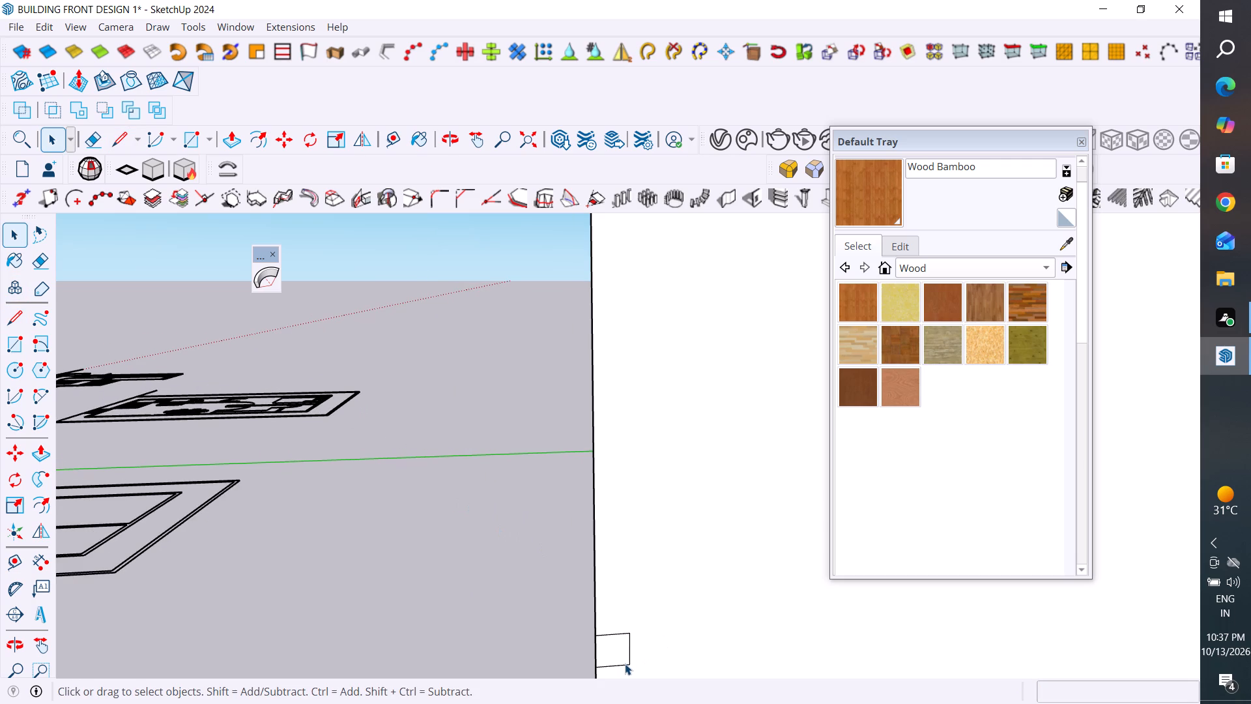
key(Delete)
click(631, 654)
key(Delete)
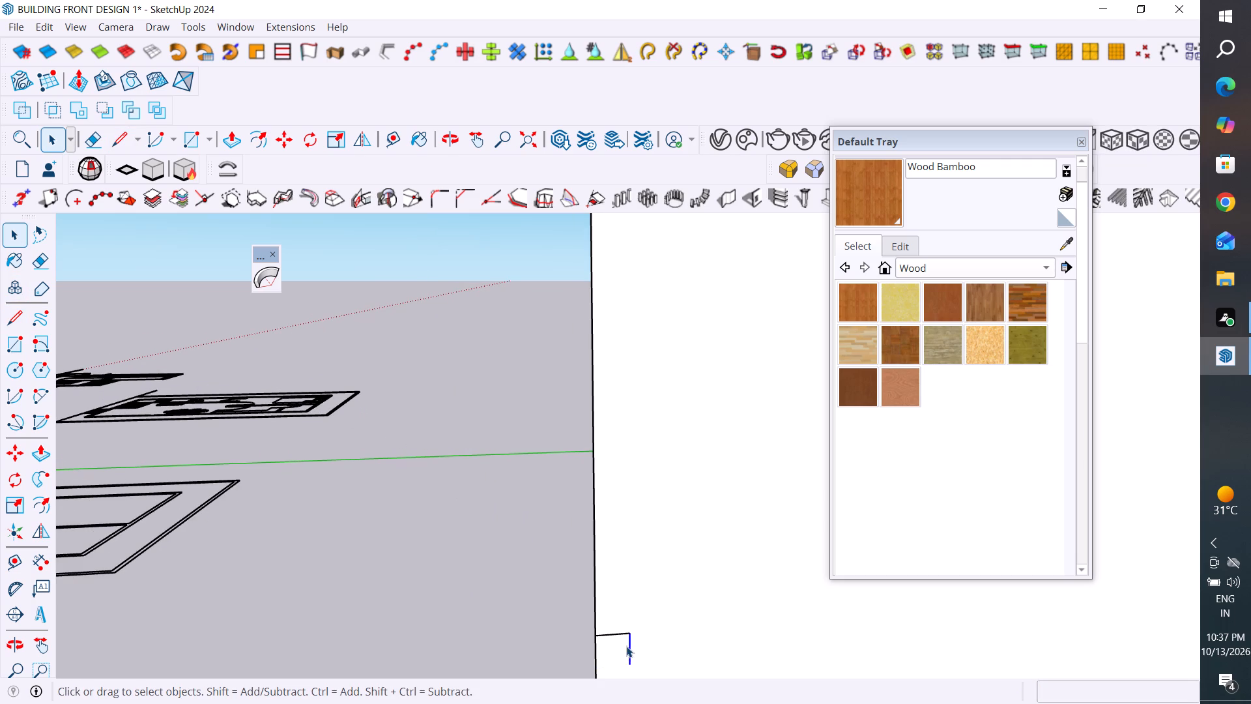
click(623, 634)
key(Delete)
Delete the vertical and horizontal line ends that overshoot the copied wall face's bottom corner.
scroll(443, 570, down, 12)
scroll(488, 660, up, 2)
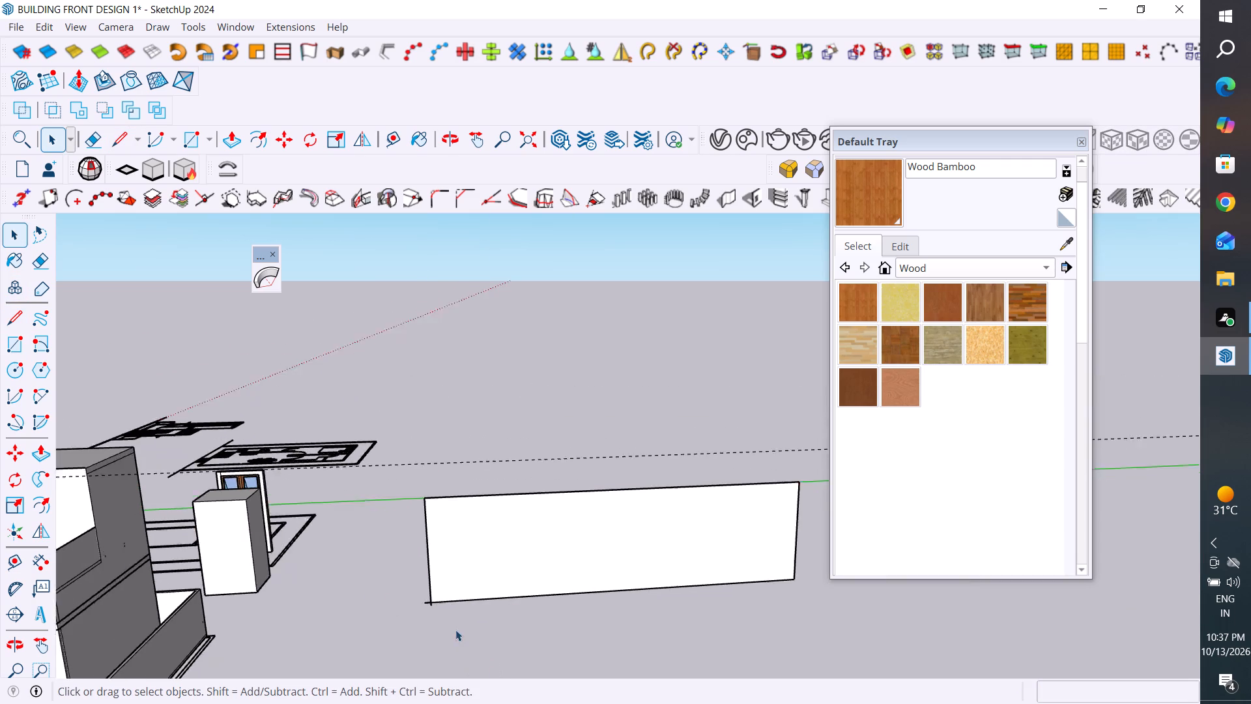
scroll(455, 630, up, 1)
scroll(410, 600, up, 5)
middle_drag(426, 598, 408, 537)
scroll(429, 594, up, 4)
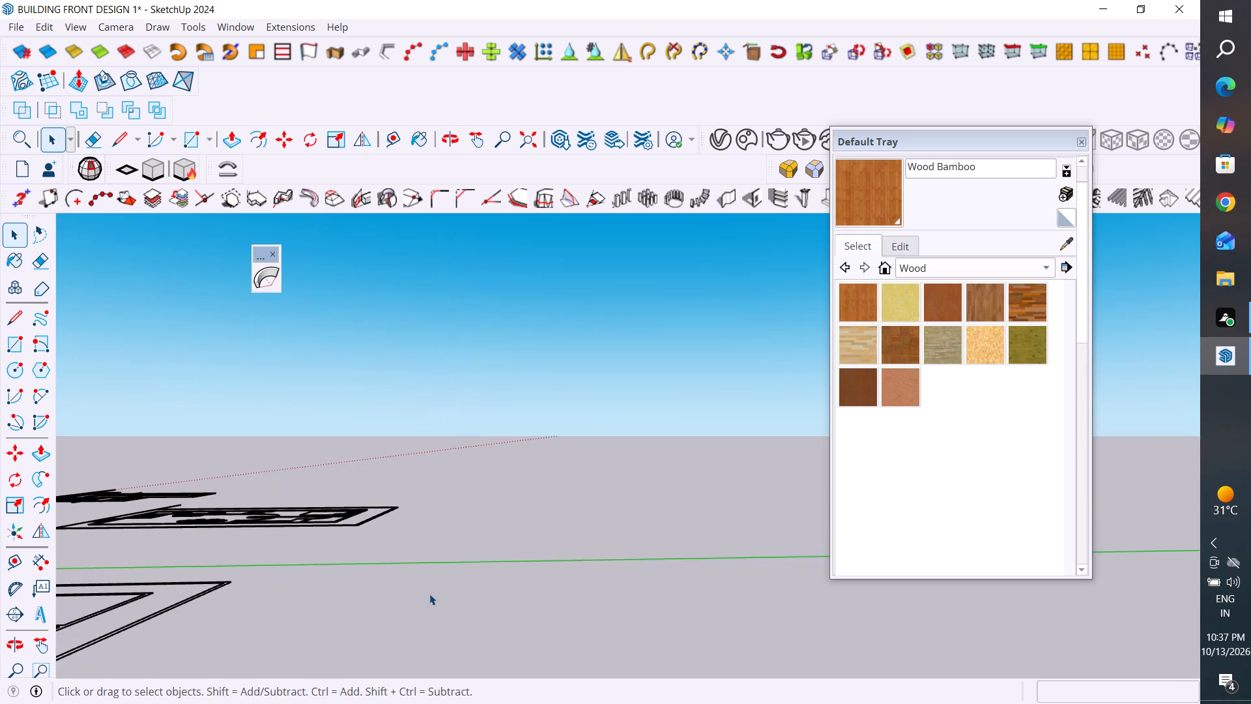
scroll(429, 594, down, 3)
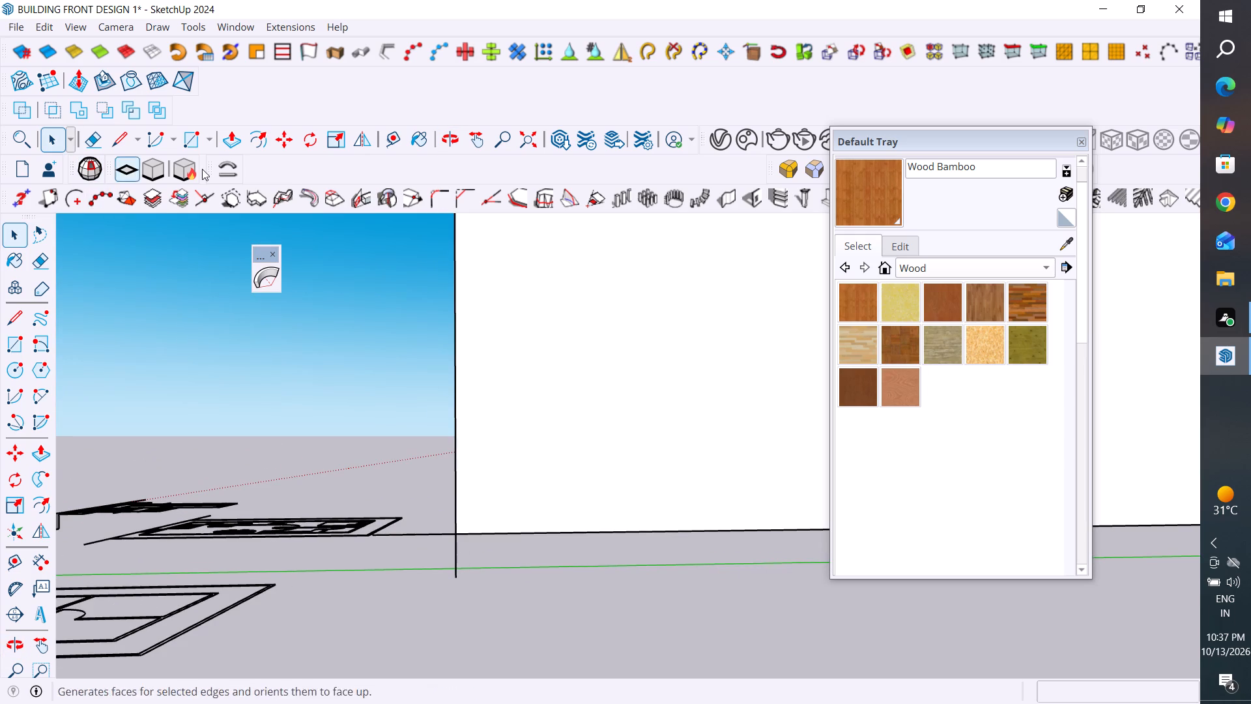
click(456, 563)
key(Delete)
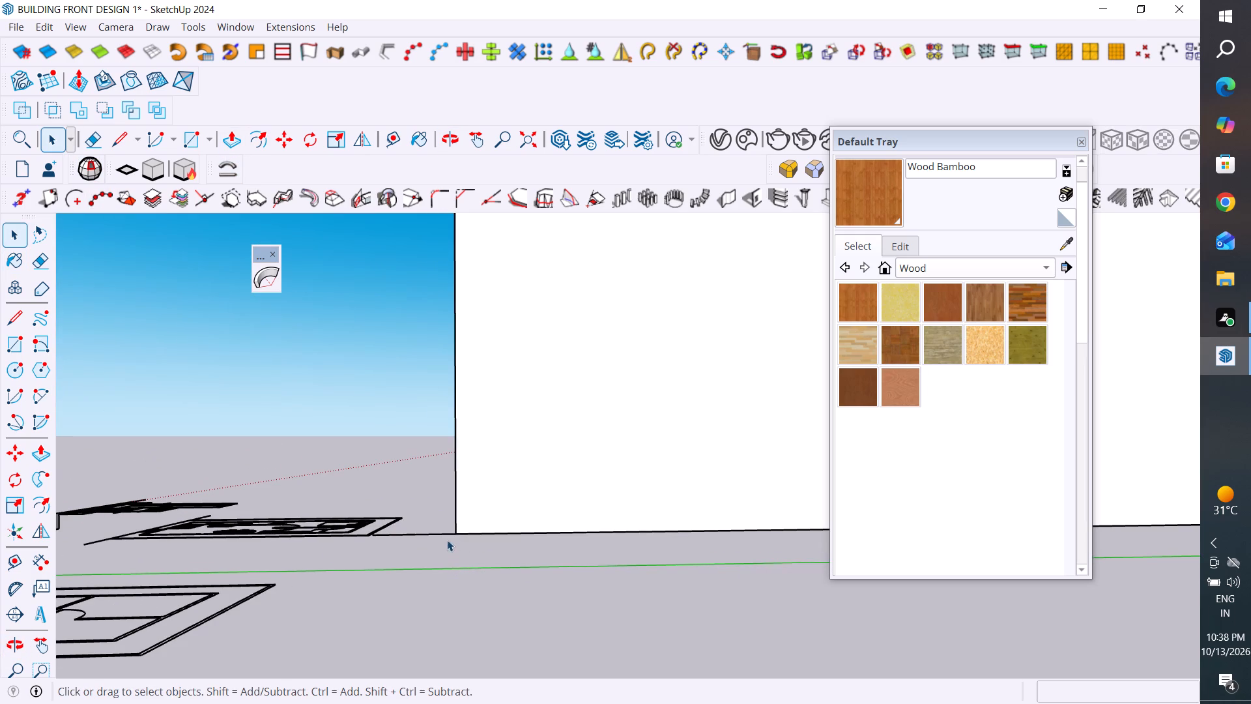
click(446, 534)
key(Delete)
Push/Pull the cleaned rectangular wall face 10" to give the copied wall its thickness.
scroll(442, 558, down, 12)
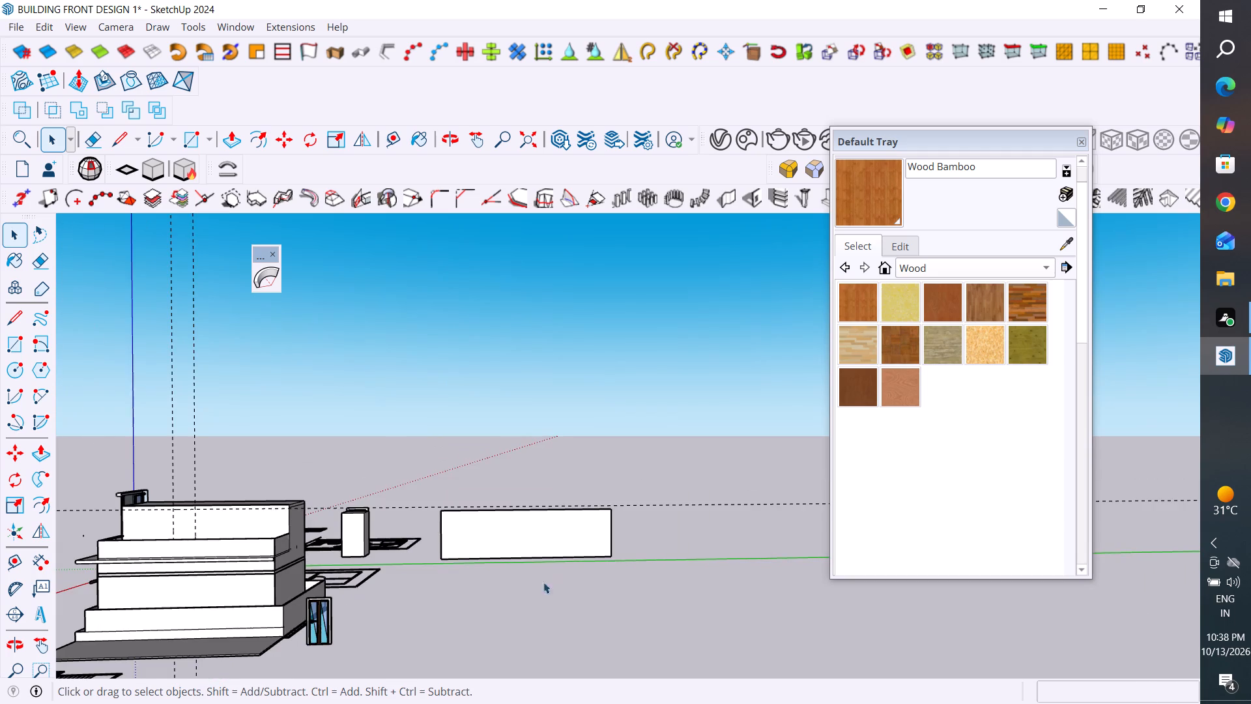
middle_drag(541, 600, 539, 679)
scroll(513, 592, down, 4)
scroll(506, 639, up, 3)
click(520, 611)
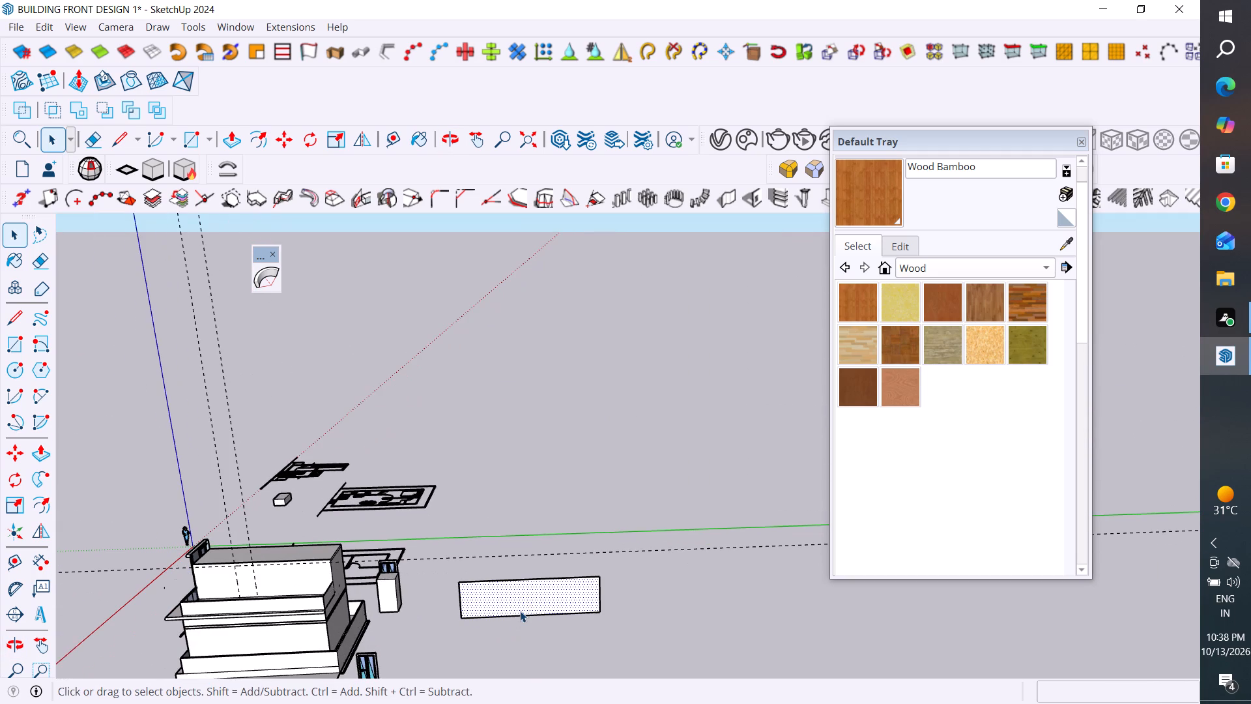
click(233, 145)
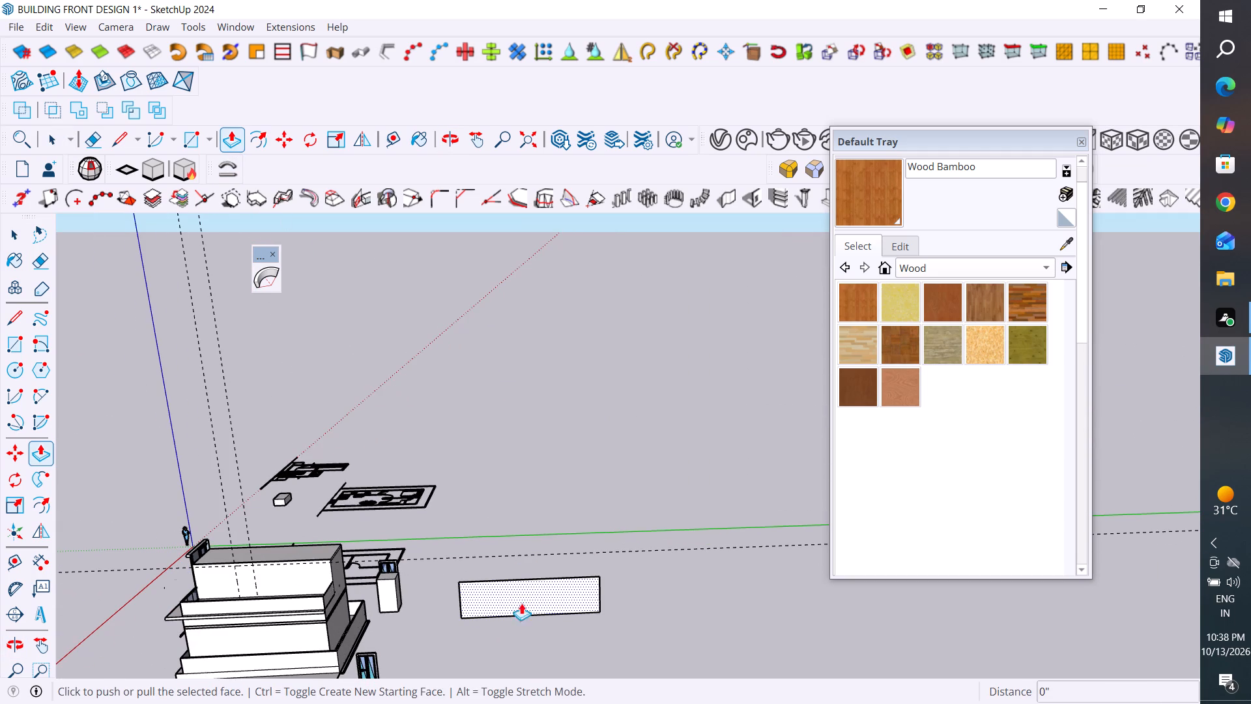
click(523, 600)
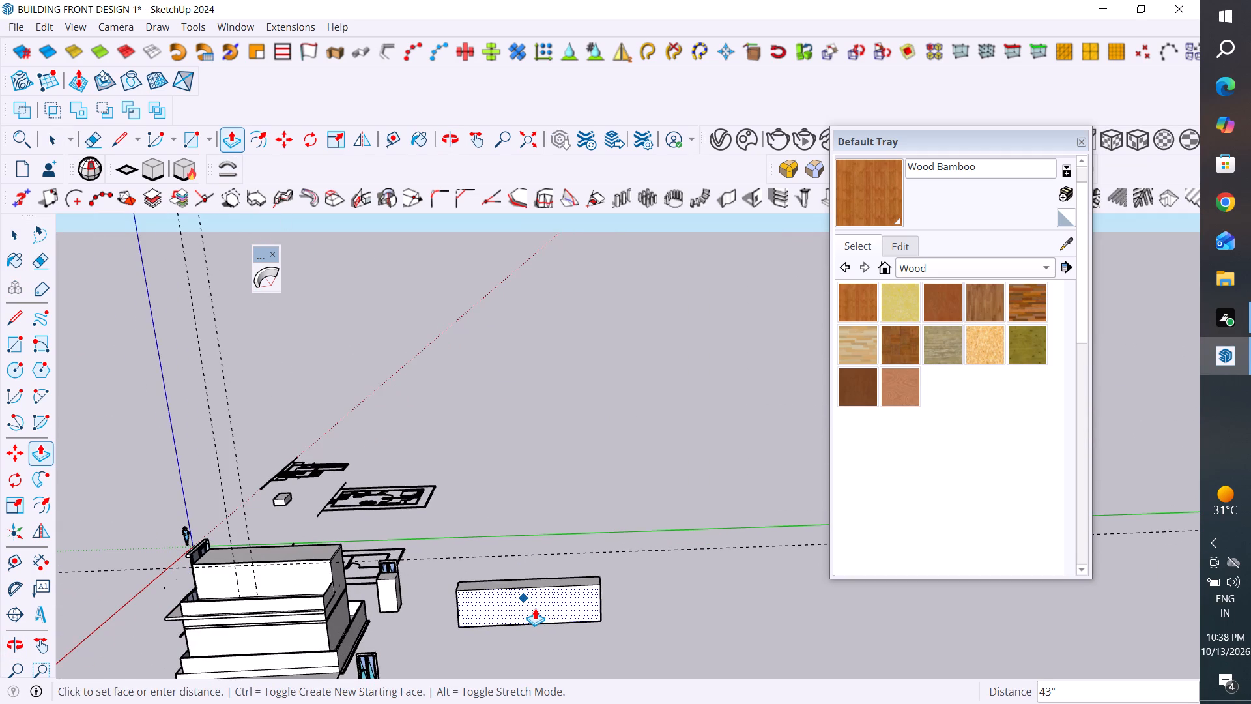
text(10")
key(Return)
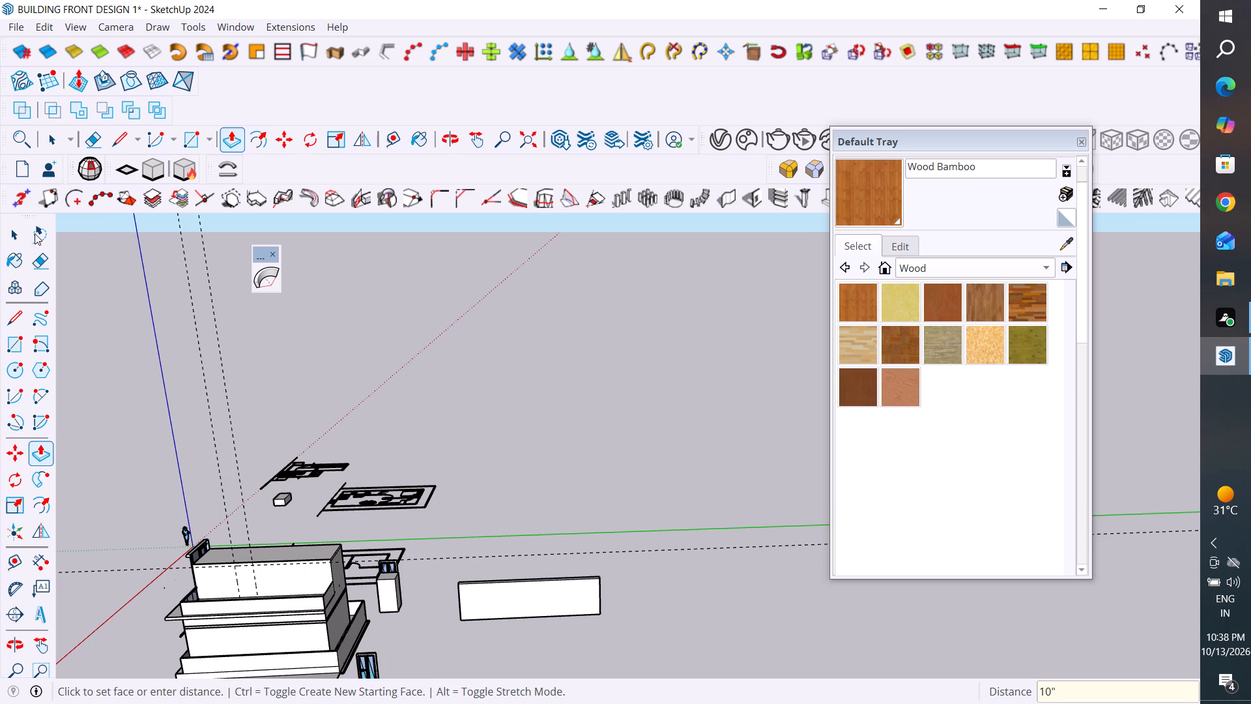
Select all the connected geometry of the copied wall slab and make it a group.
click(20, 226)
triple_click(490, 603)
click(490, 603)
right_click(490, 603)
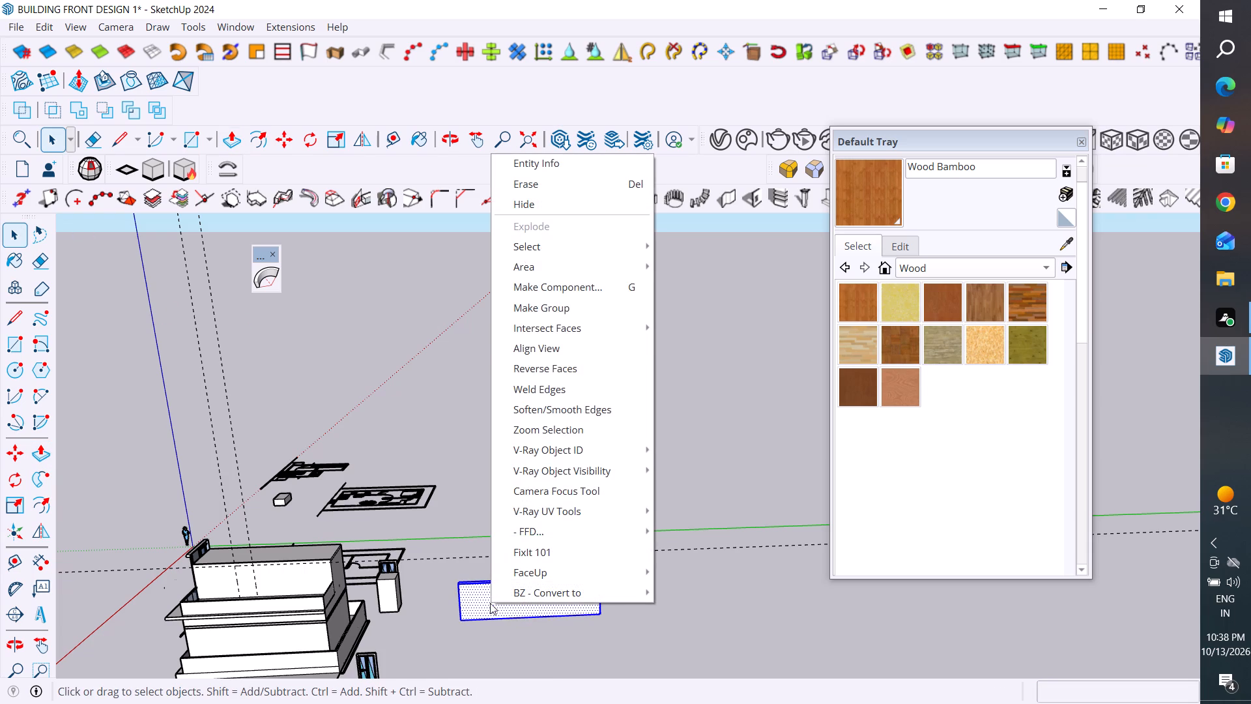
click(554, 302)
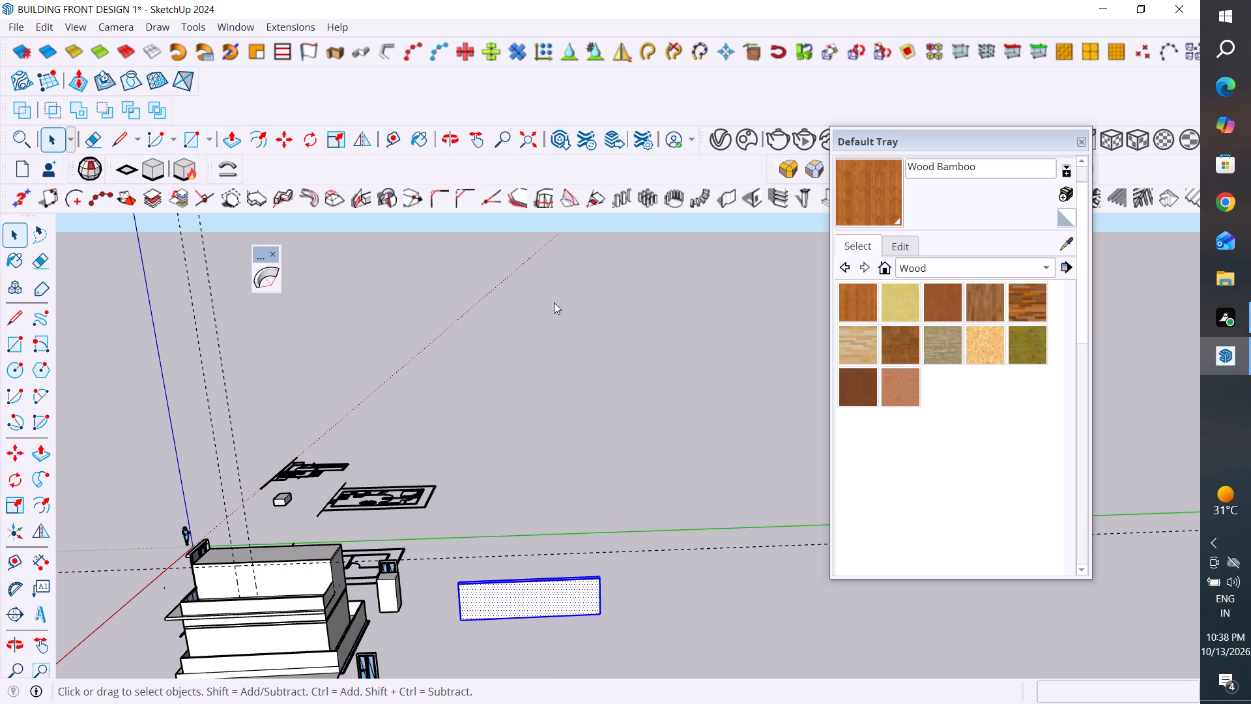